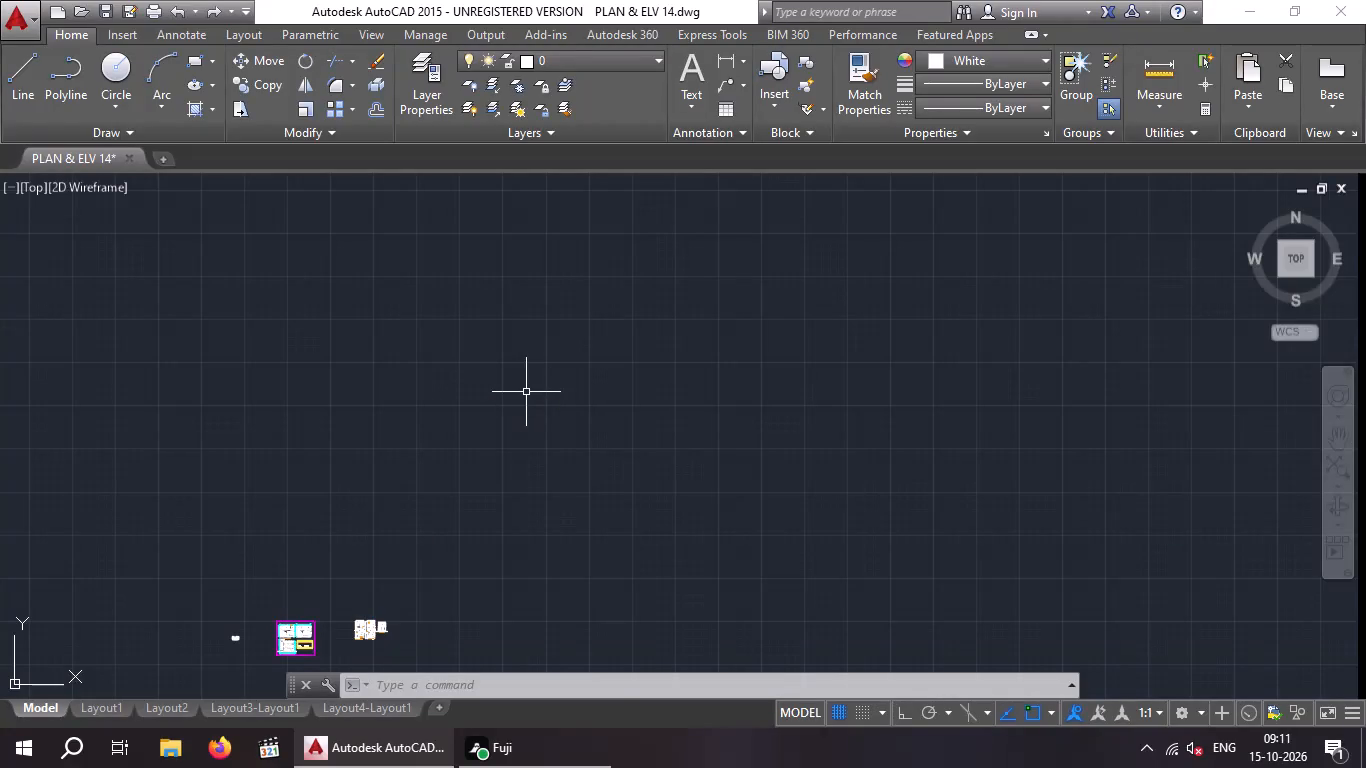
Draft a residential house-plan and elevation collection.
Start a line and turn on Ortho mode so the segments stay horizontal and vertical.
key("l")
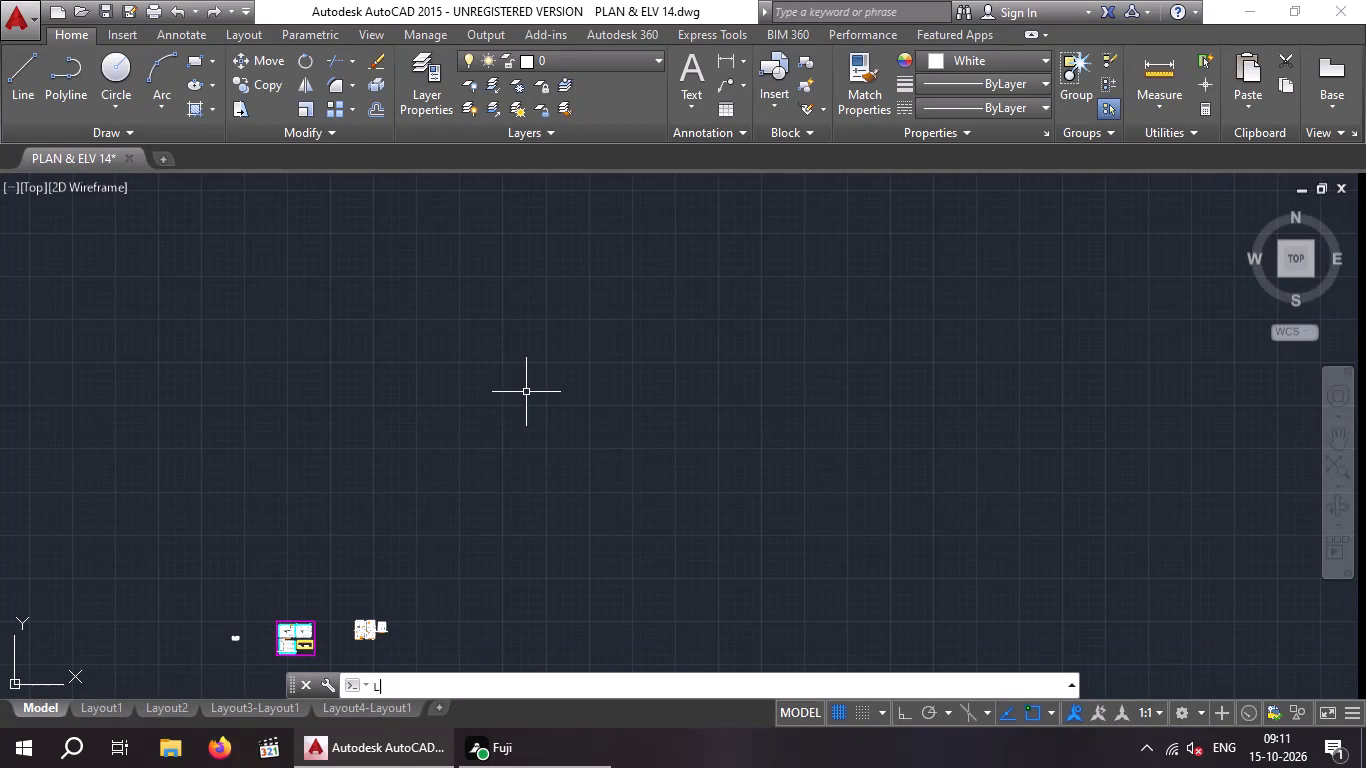
key("Return")
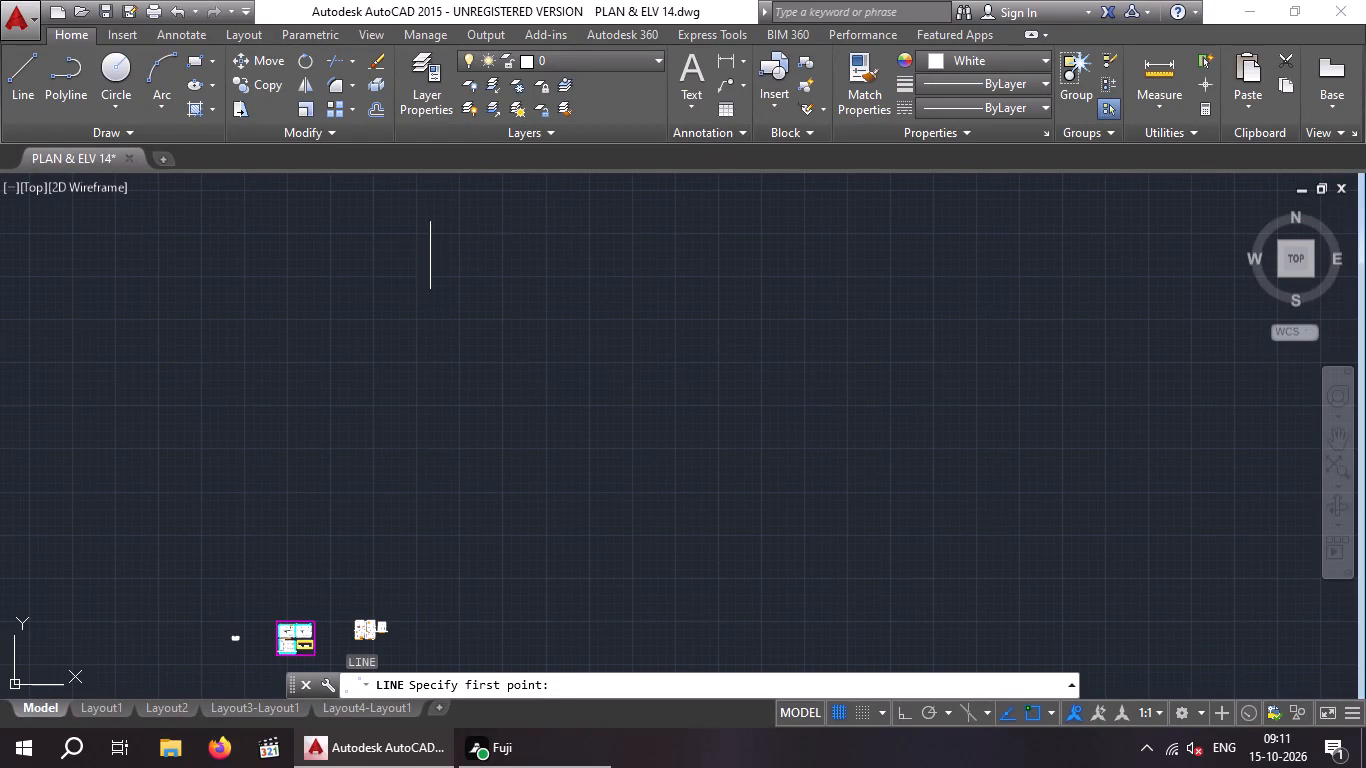
left_click(901, 716)
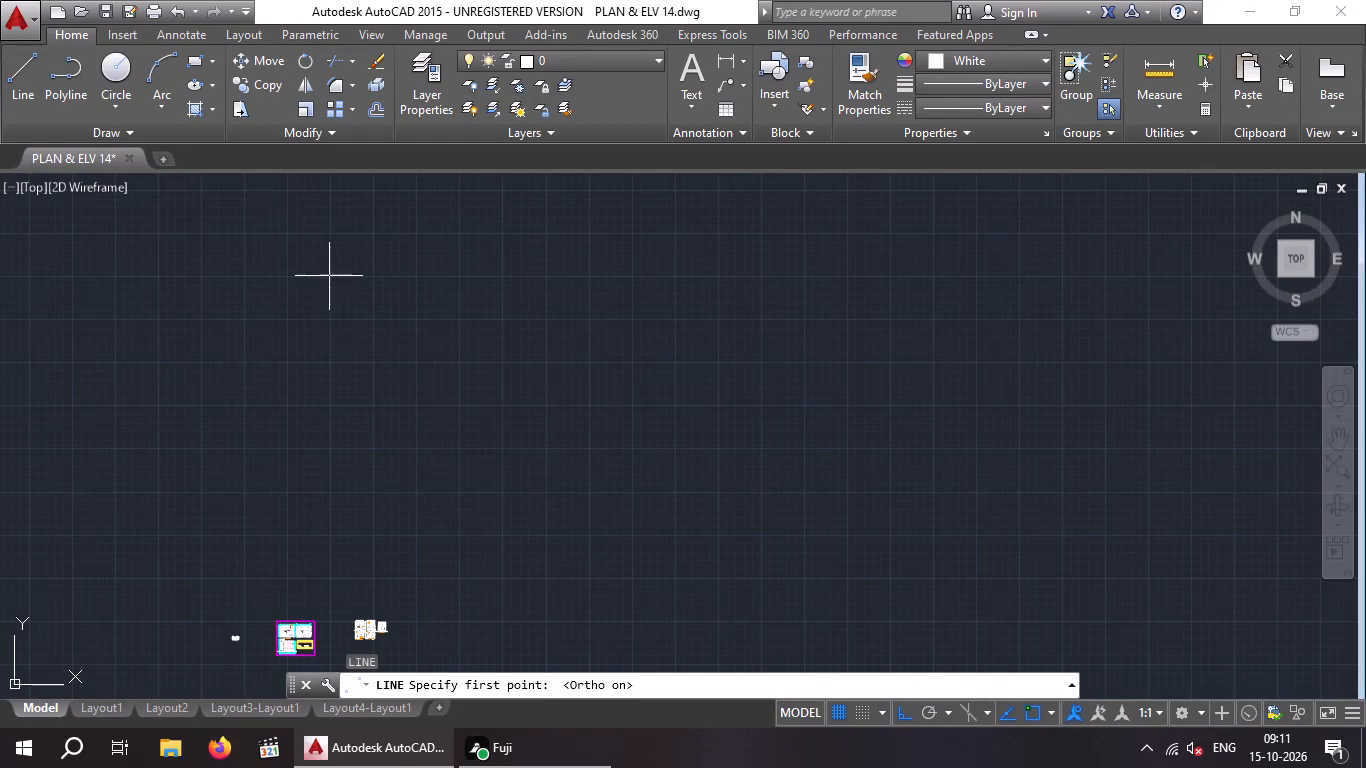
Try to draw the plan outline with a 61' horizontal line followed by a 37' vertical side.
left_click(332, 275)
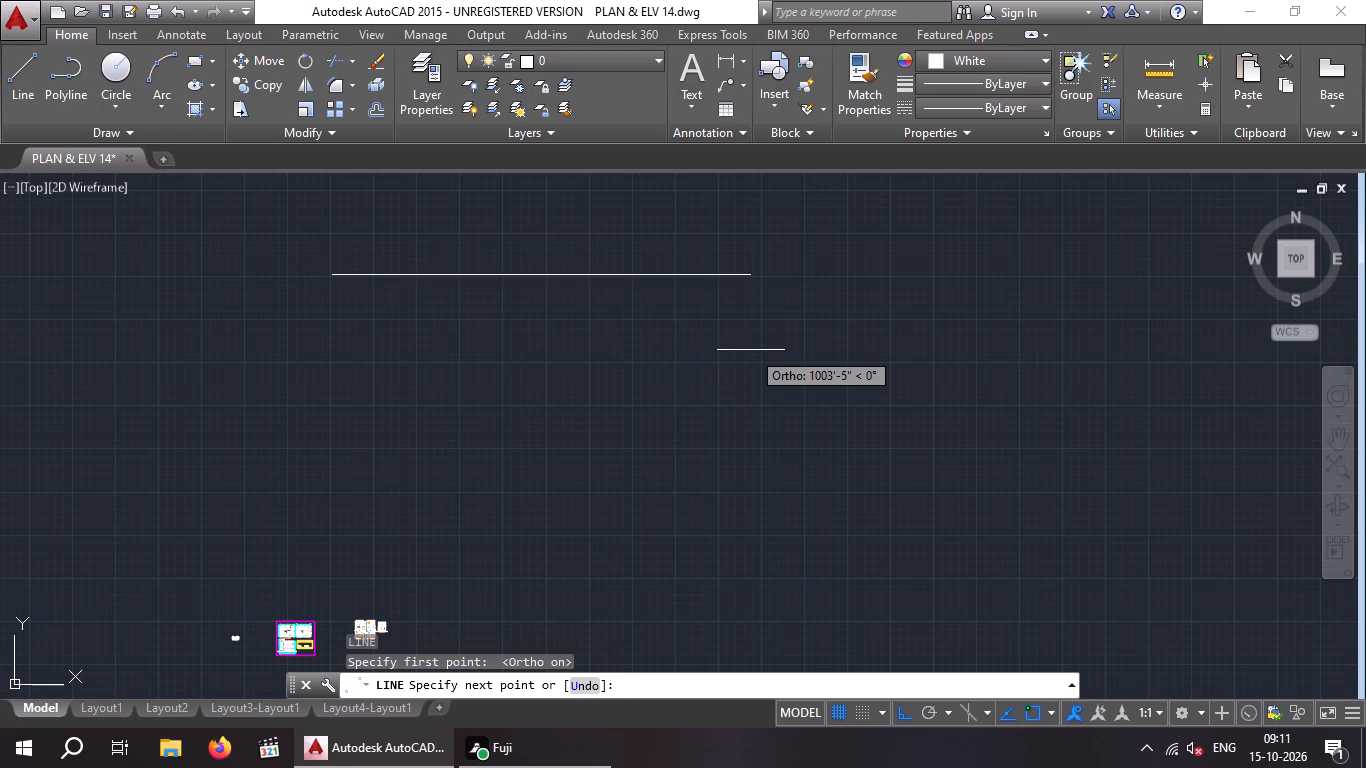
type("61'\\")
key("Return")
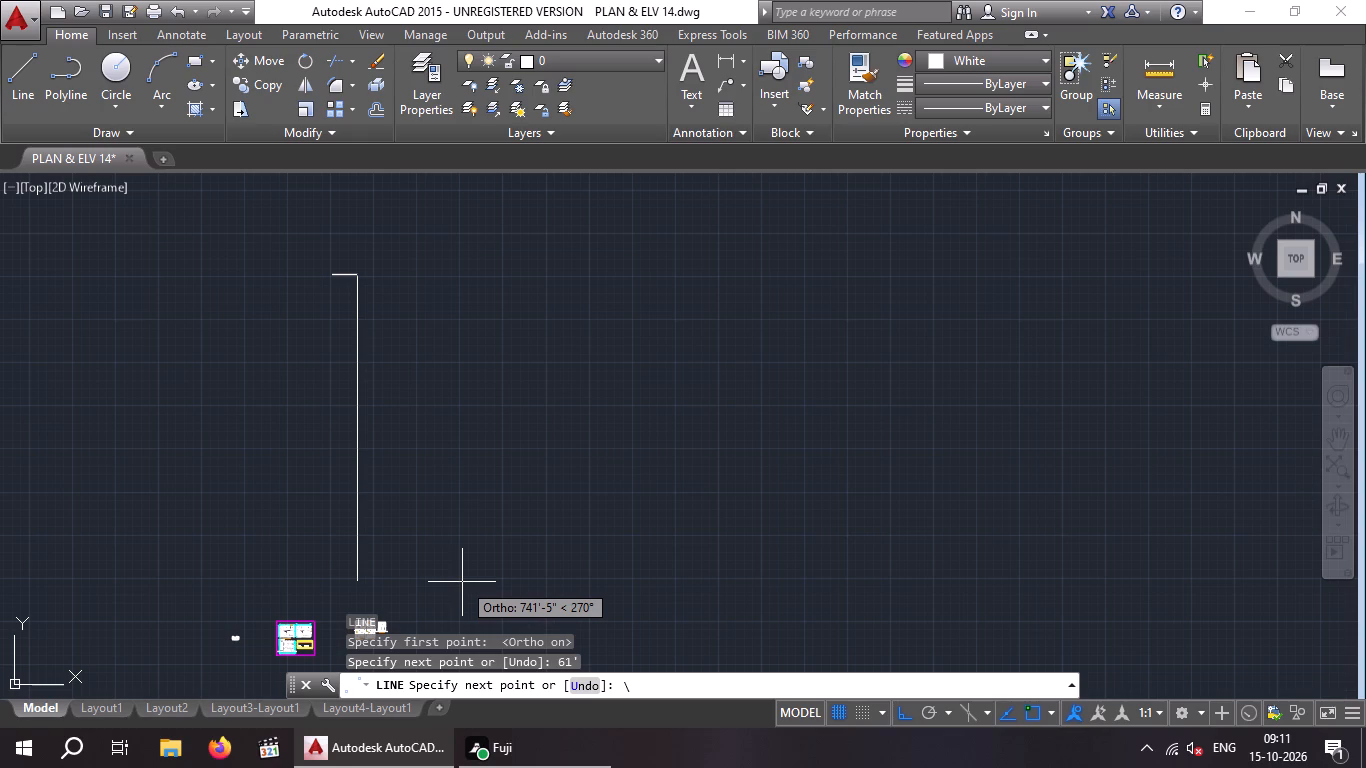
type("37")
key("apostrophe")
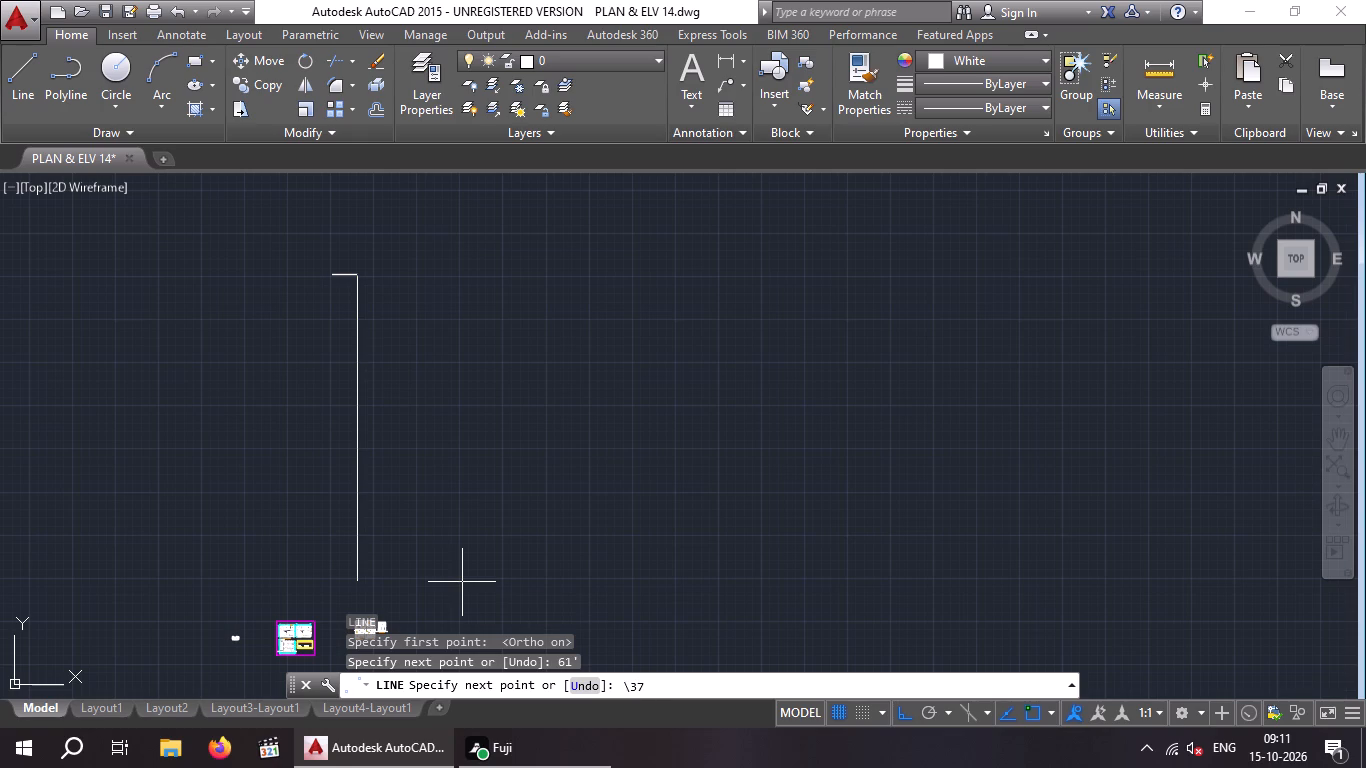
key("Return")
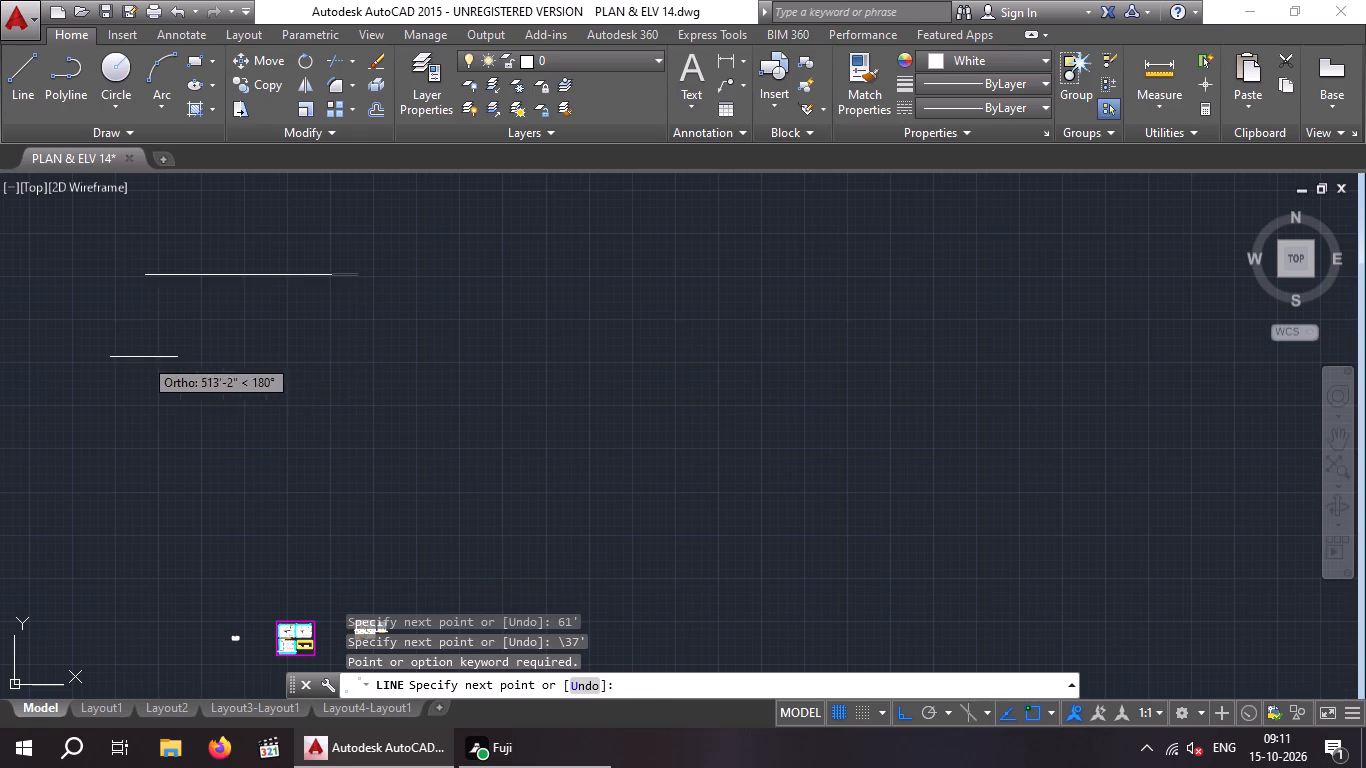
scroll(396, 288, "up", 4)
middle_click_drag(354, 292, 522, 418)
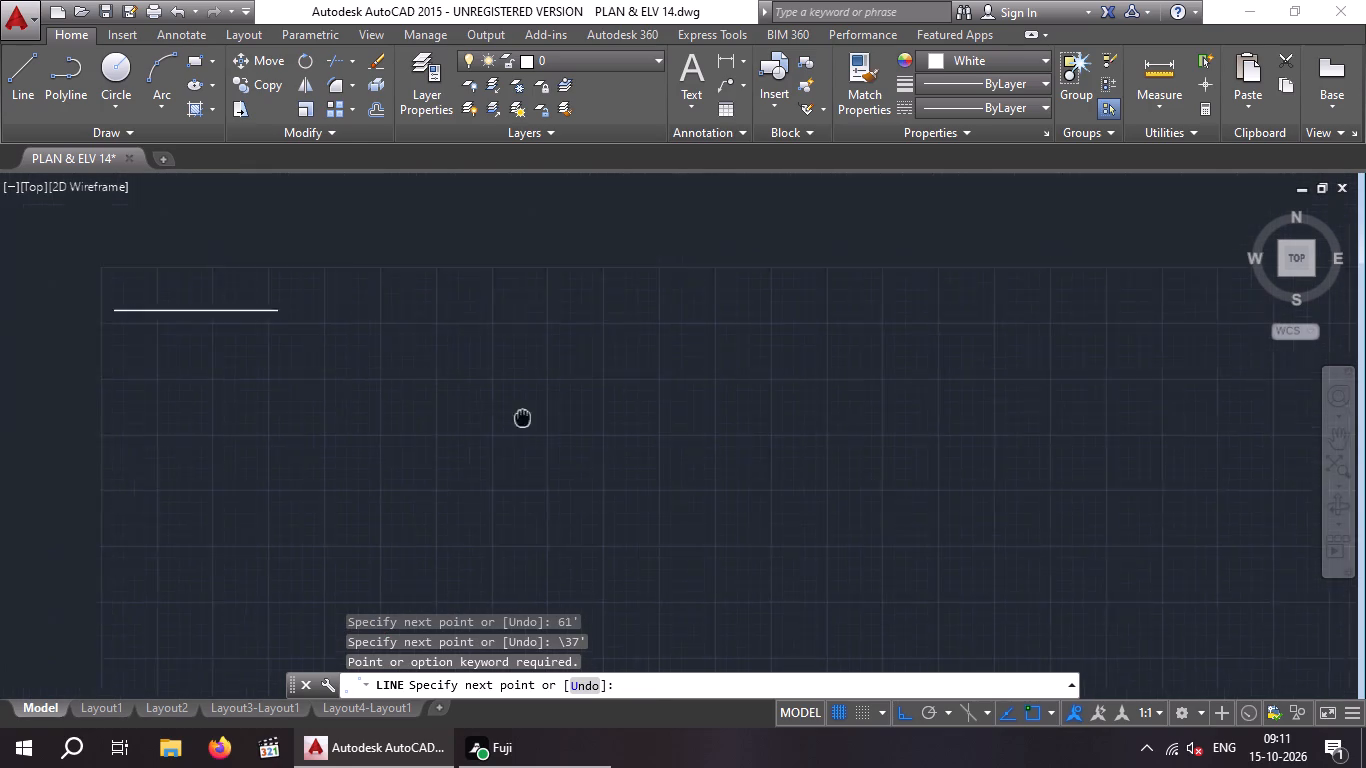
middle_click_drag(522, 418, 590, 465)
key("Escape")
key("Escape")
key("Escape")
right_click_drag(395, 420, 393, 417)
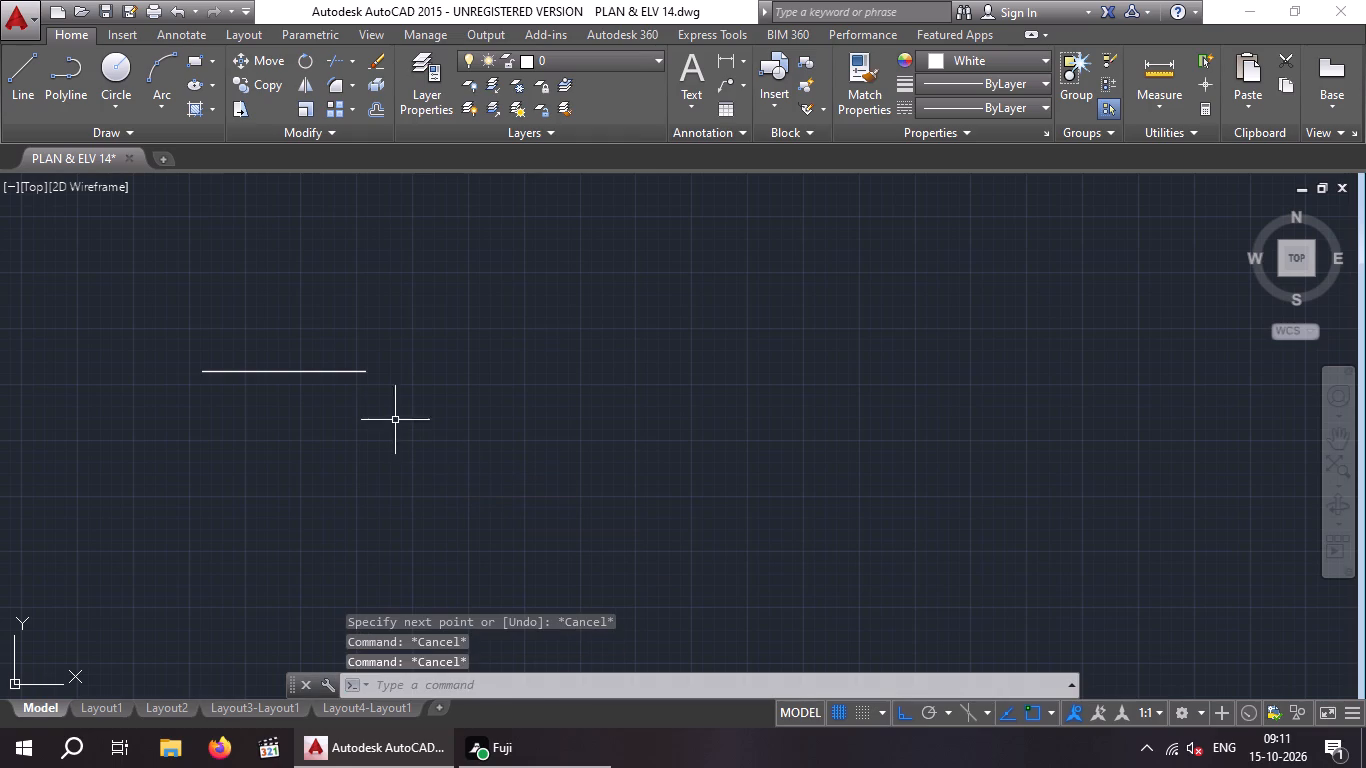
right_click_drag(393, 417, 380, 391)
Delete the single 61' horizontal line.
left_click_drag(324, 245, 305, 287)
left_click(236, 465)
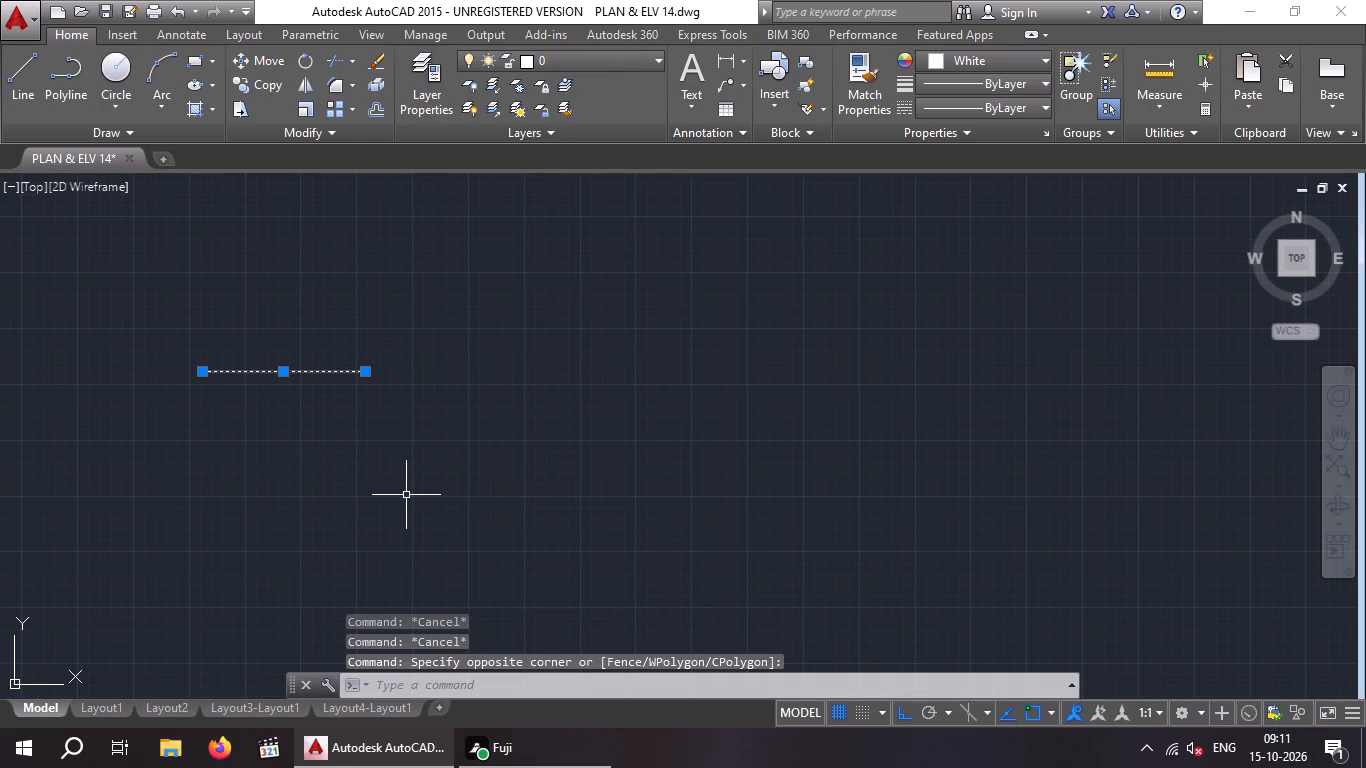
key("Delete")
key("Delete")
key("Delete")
Draw a closed rectangular outline with lines, 61' wide and 37' high, ending at the starting corner.
left_click(32, 83)
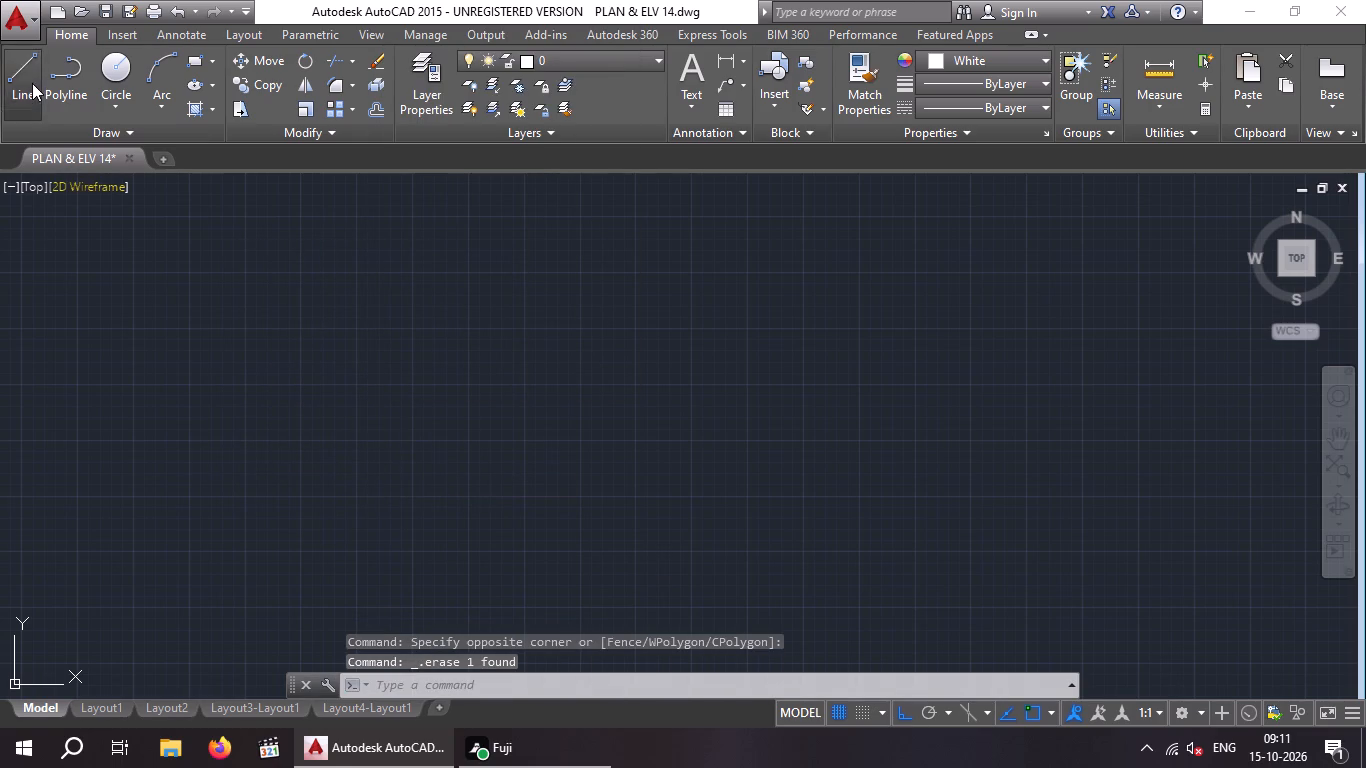
left_click(355, 328)
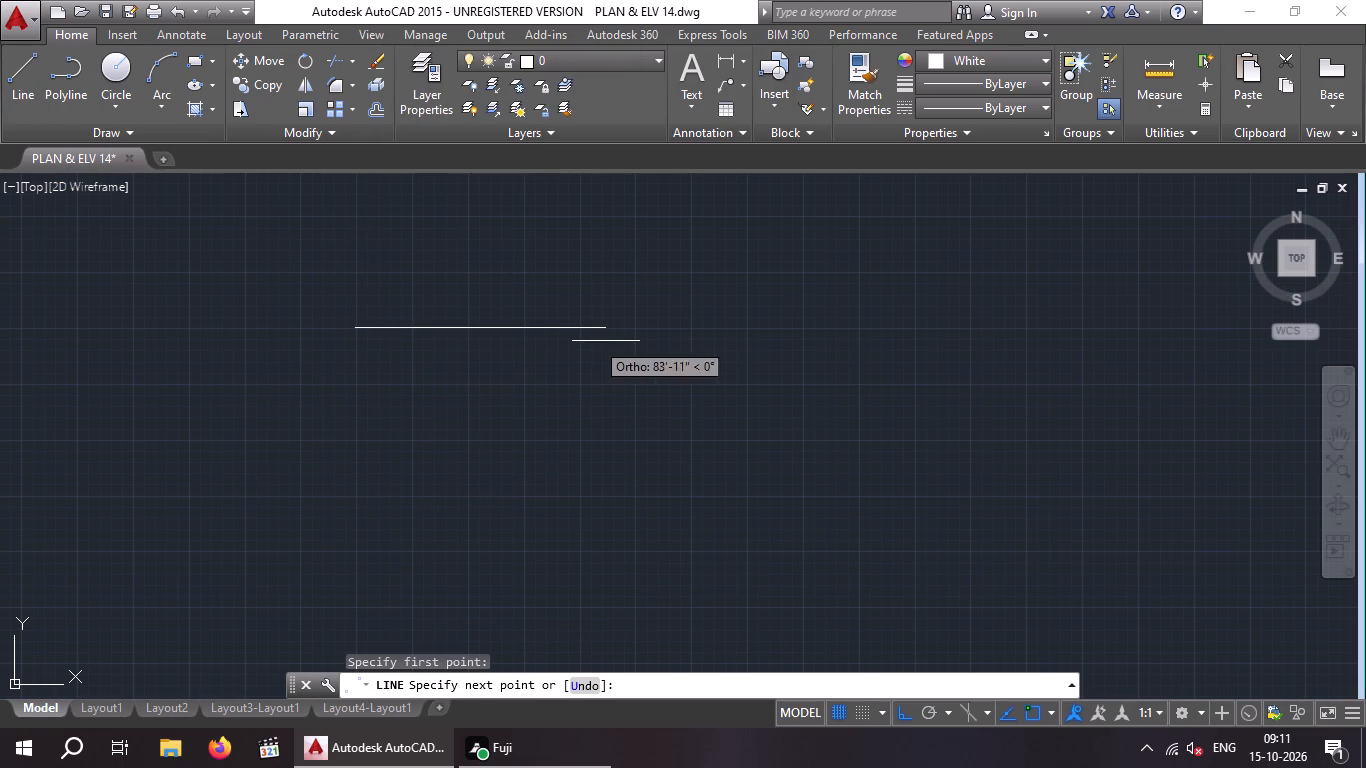
type("61'")
key("Return")
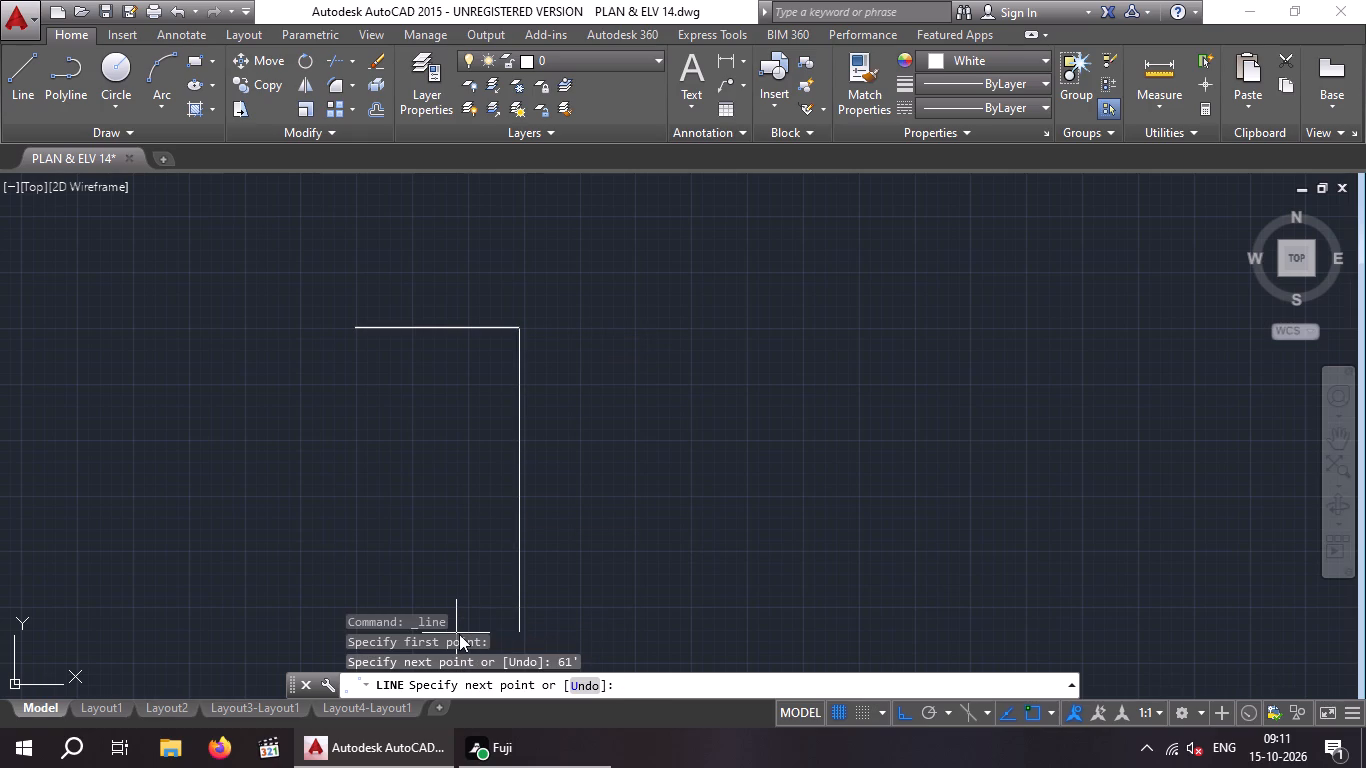
type("37'")
key("Return")
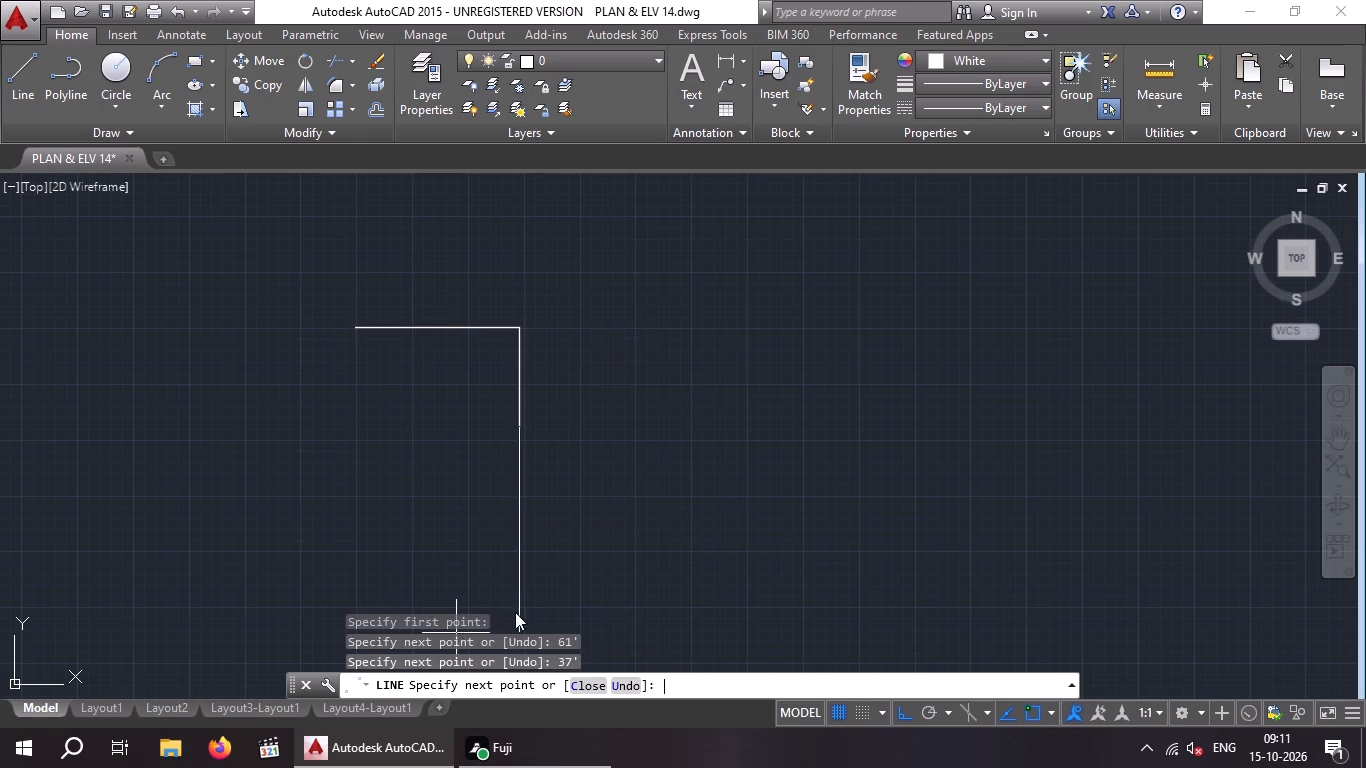
type("61'")
key("Return")
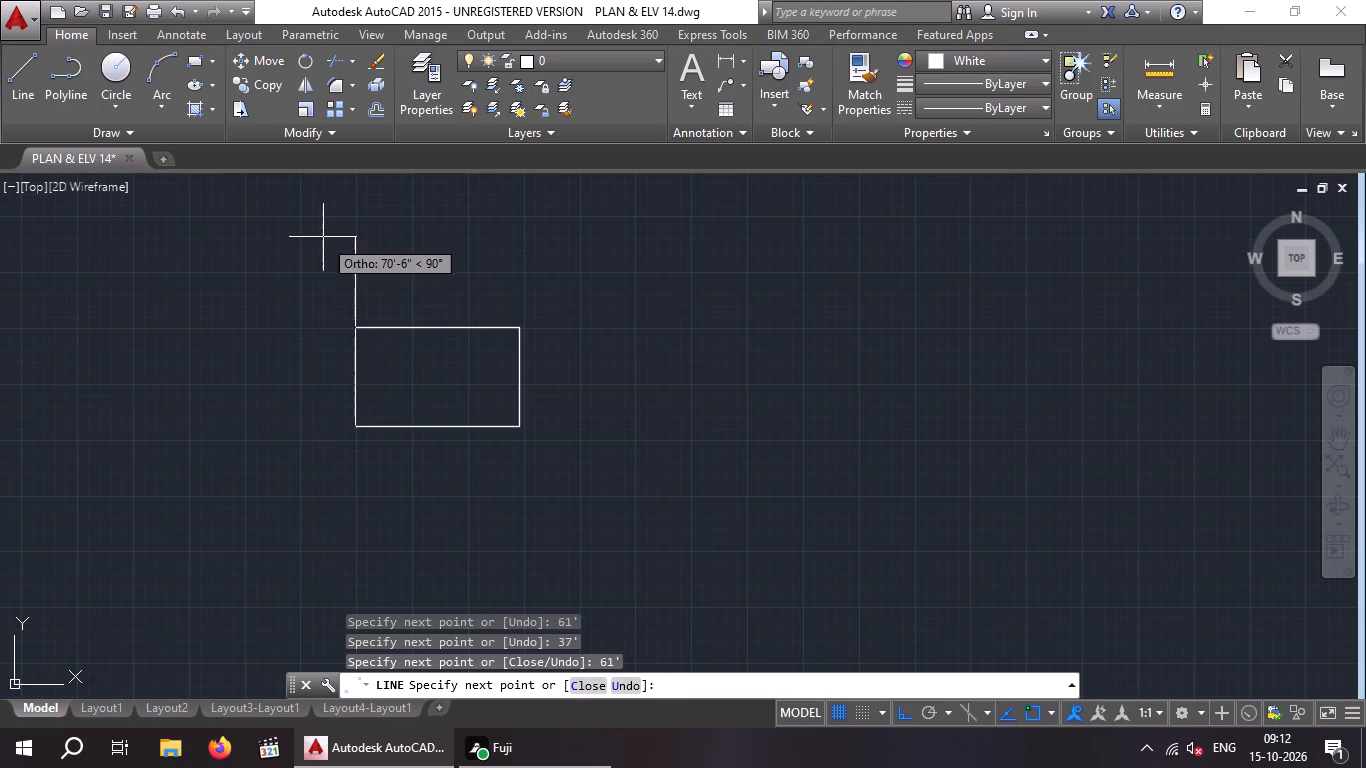
scroll(351, 311, "up", 6)
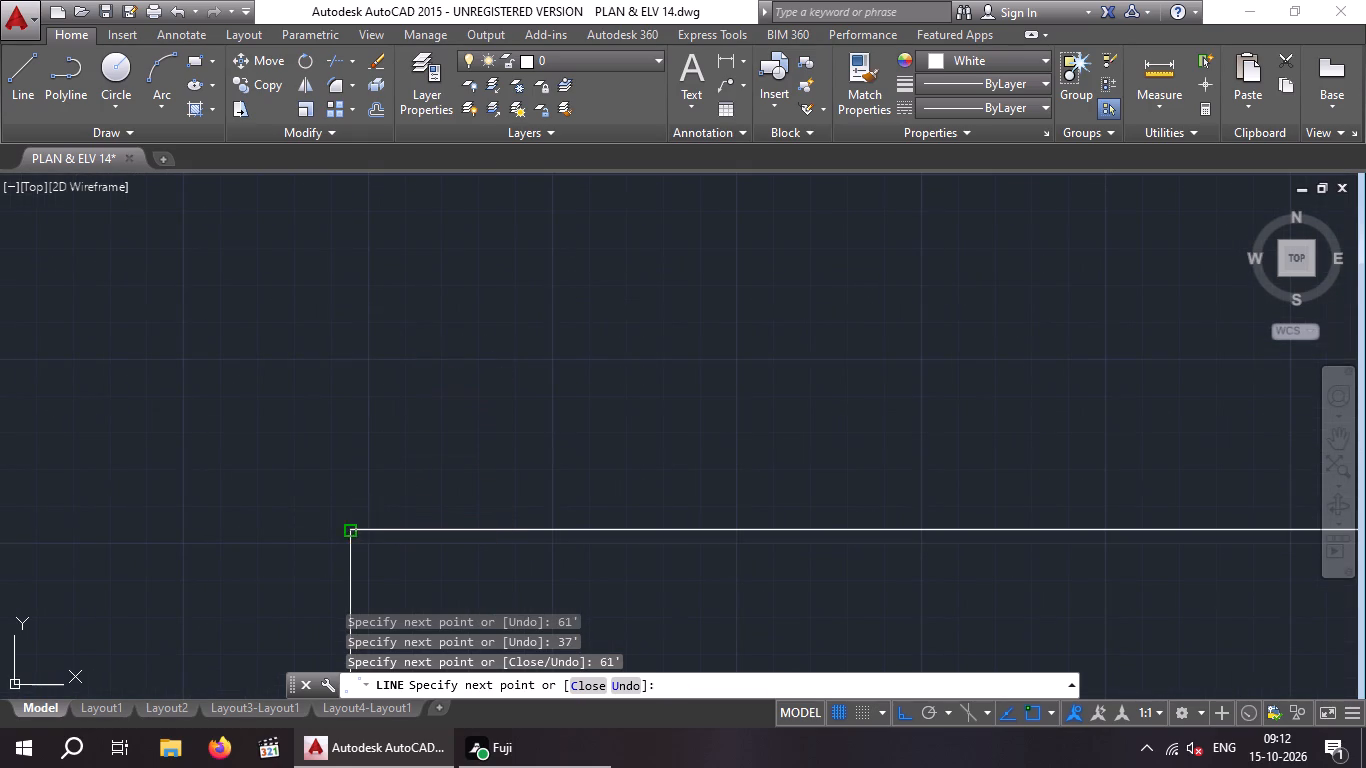
left_click(347, 533)
scroll(420, 417, "down", 5)
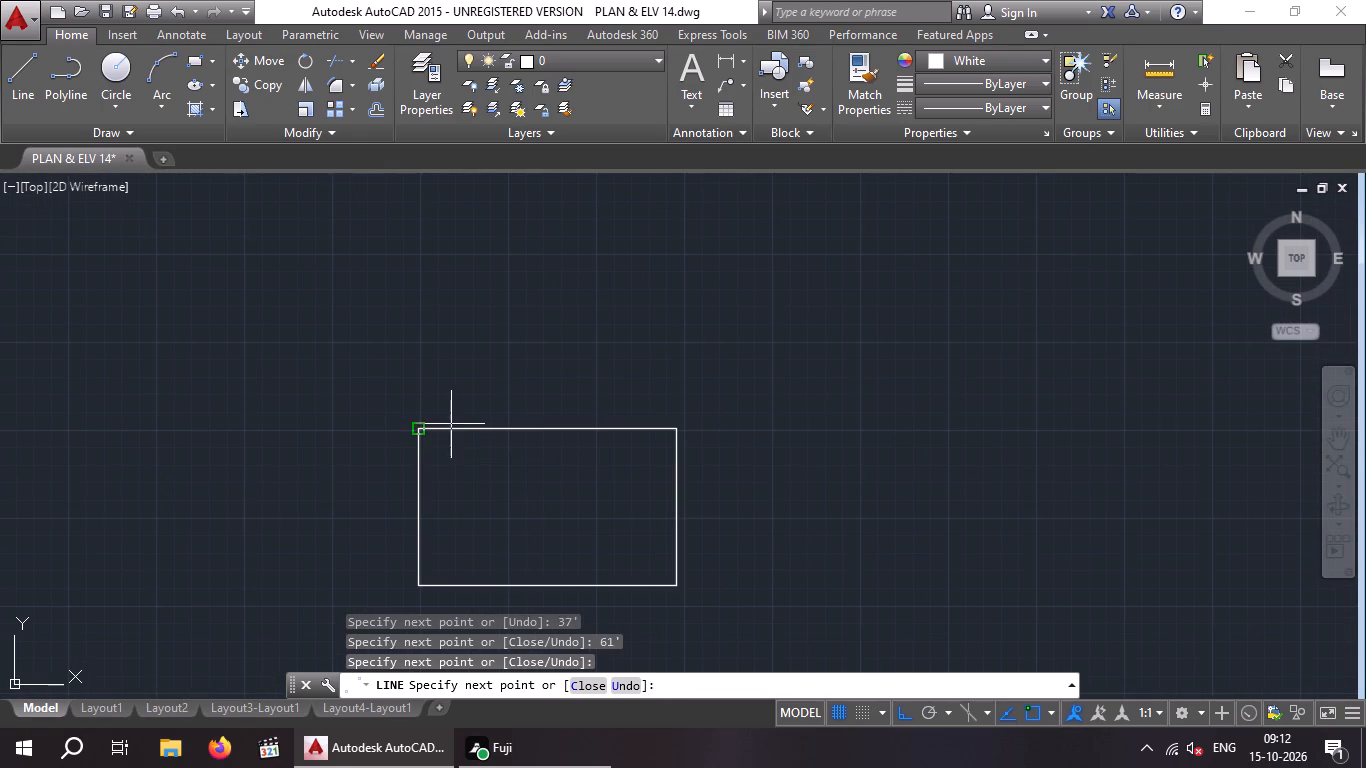
key("Escape")
key("Escape")
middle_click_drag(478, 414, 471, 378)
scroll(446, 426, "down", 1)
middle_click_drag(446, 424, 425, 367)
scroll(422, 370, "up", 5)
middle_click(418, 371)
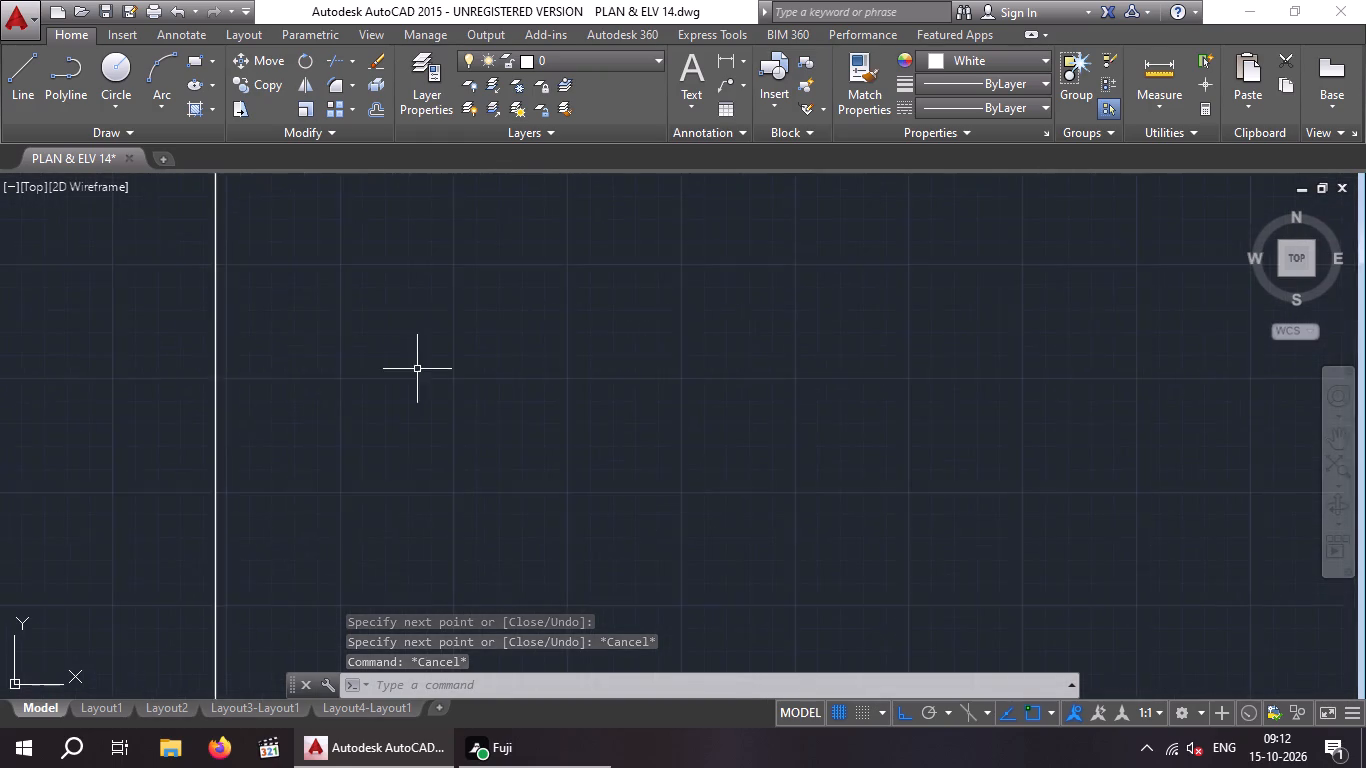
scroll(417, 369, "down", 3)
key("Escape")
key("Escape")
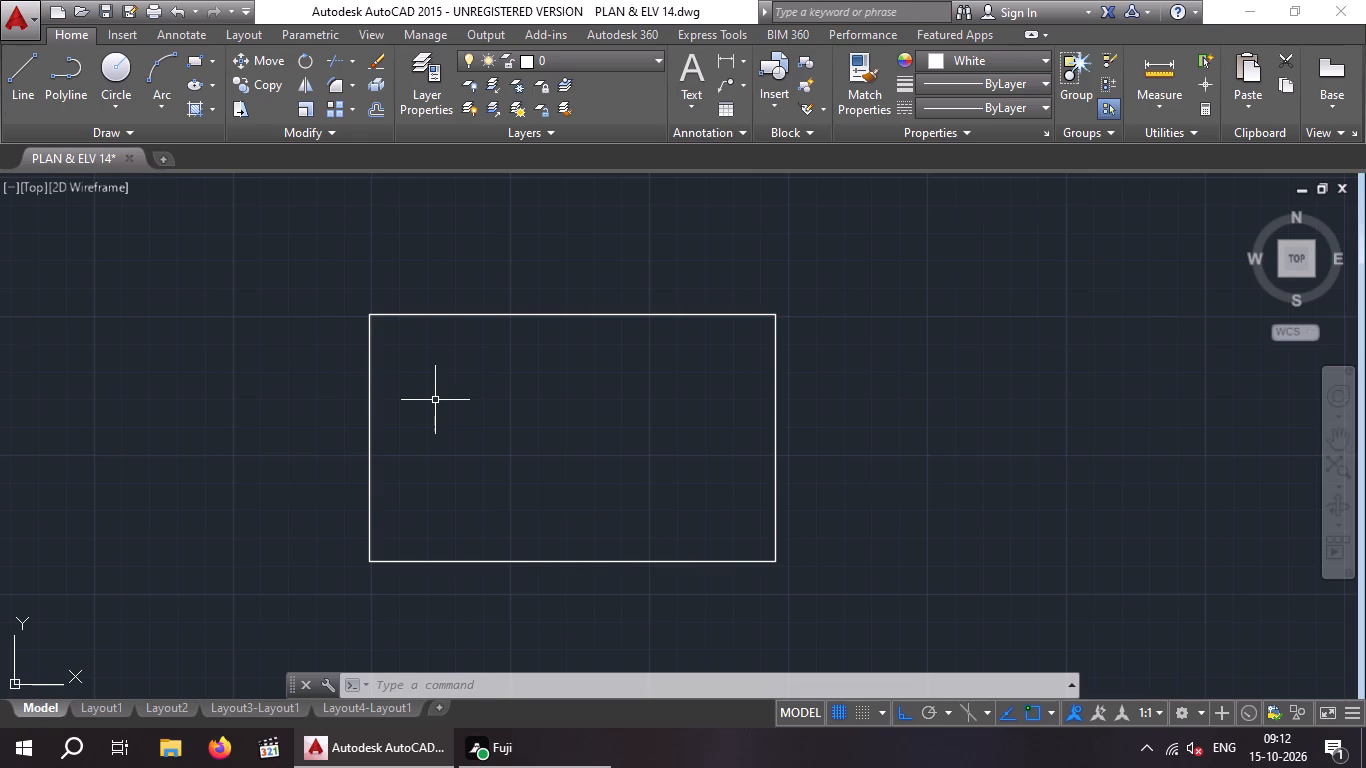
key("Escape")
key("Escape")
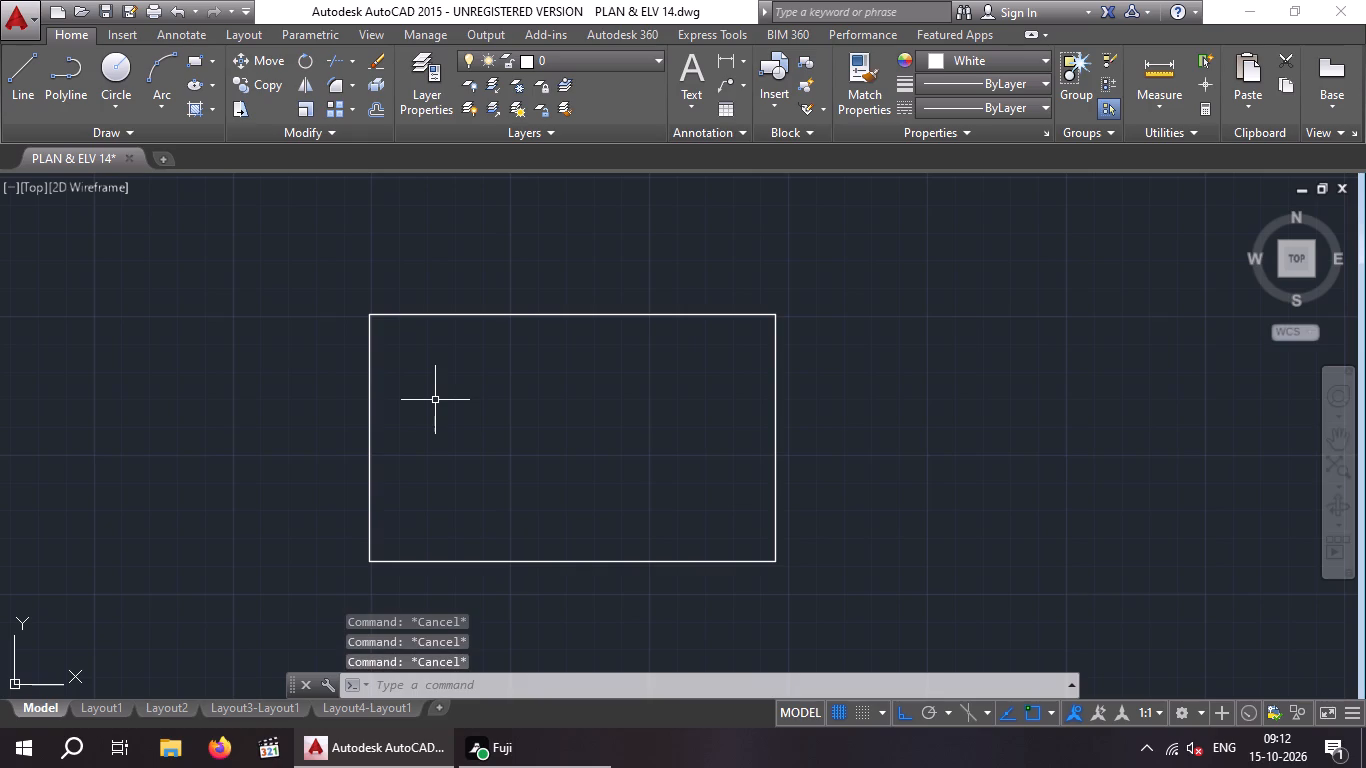
Offset the rectangle's left edge 4" towards the inside.
key("o")
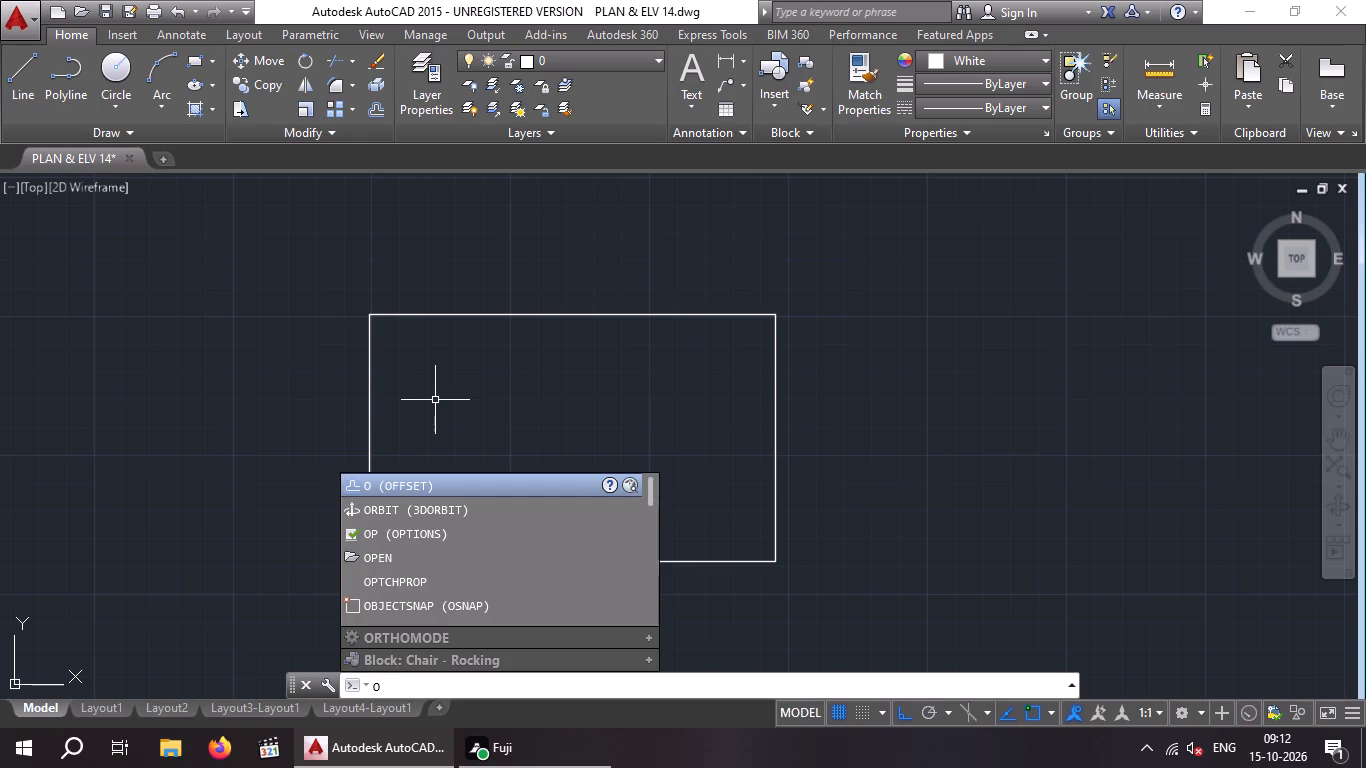
key("Return")
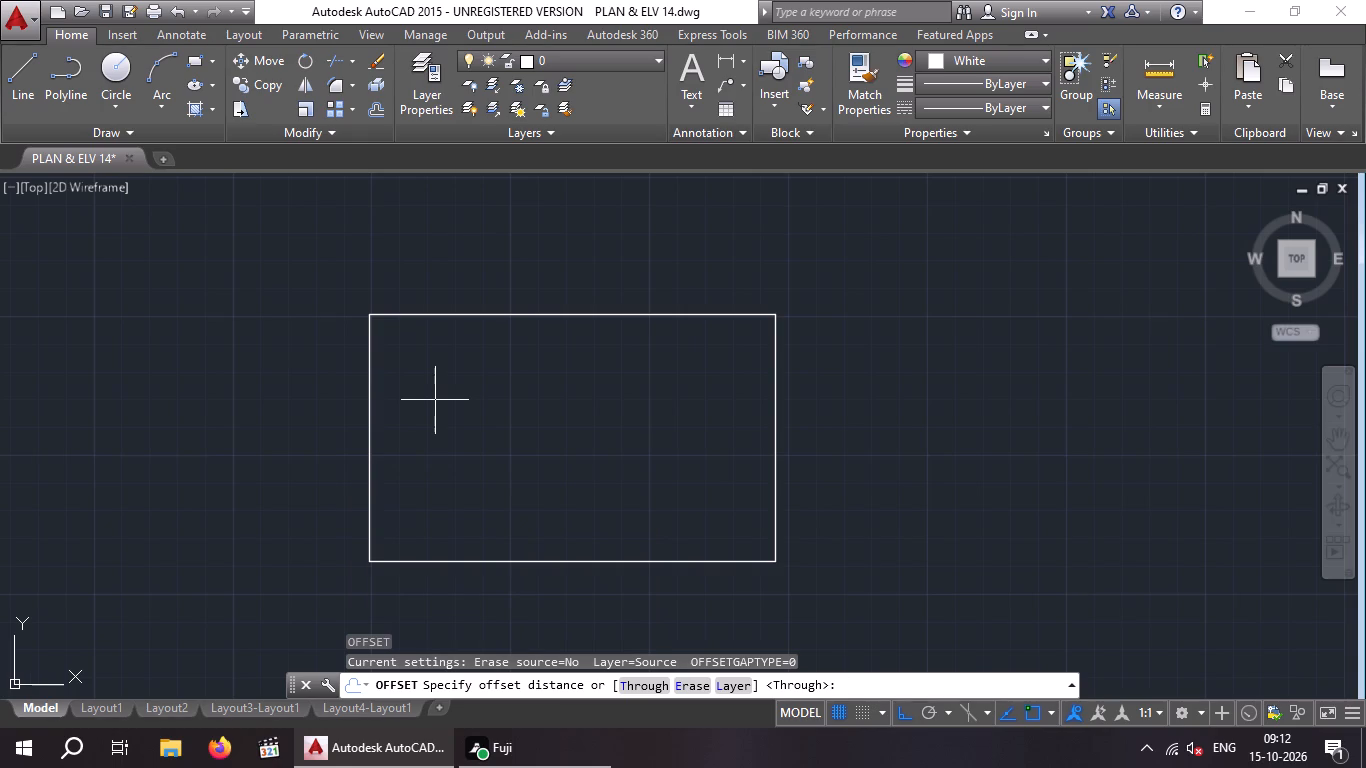
key("4")
key("shift+quotedbl")
key("Return")
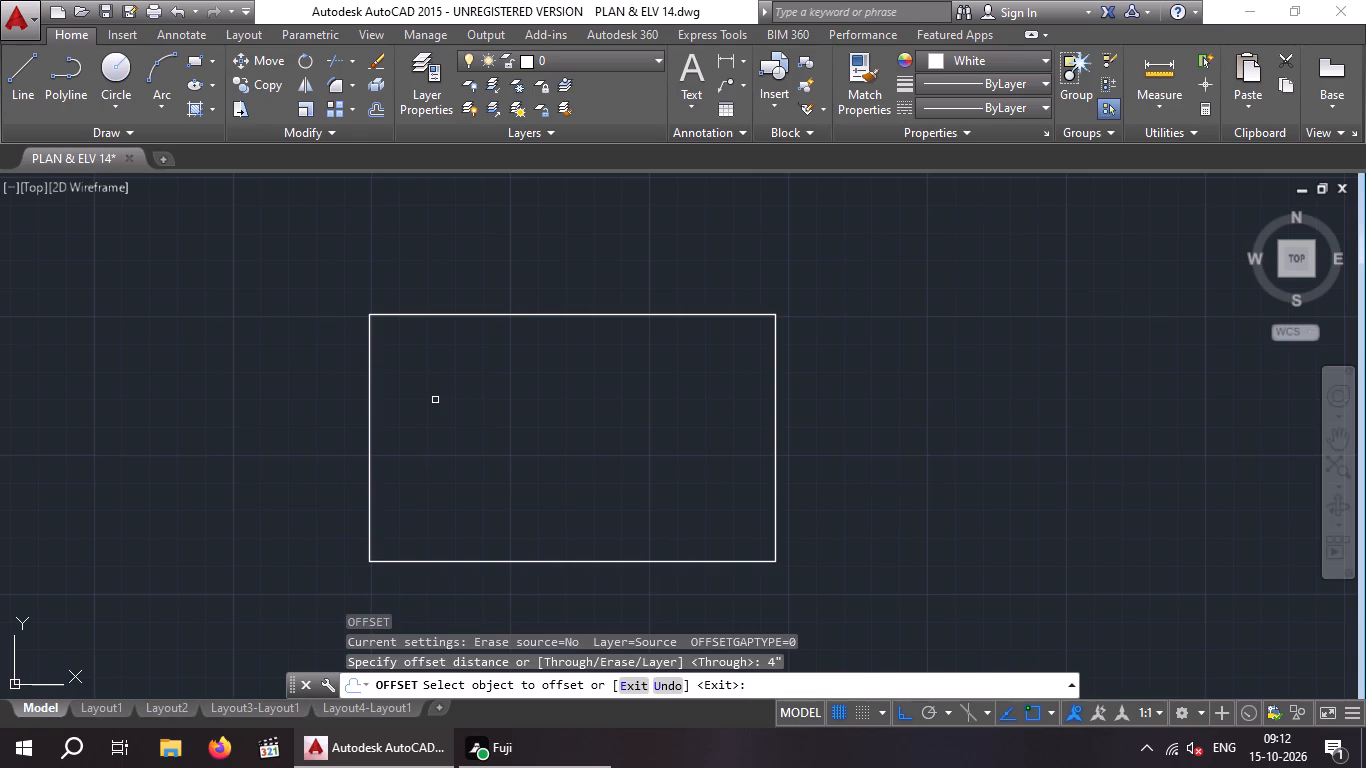
left_click(370, 416)
left_click(402, 407)
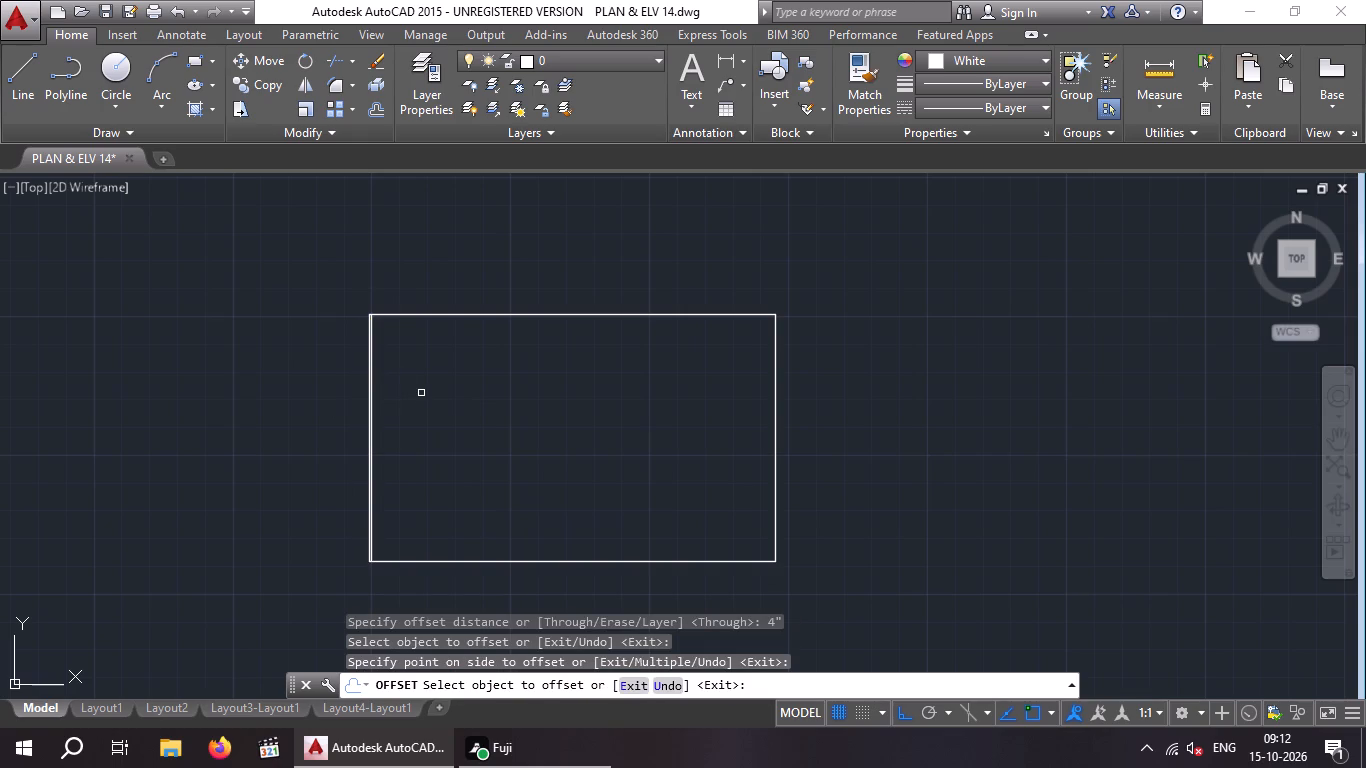
key("Escape")
key("Escape")
key("Escape")
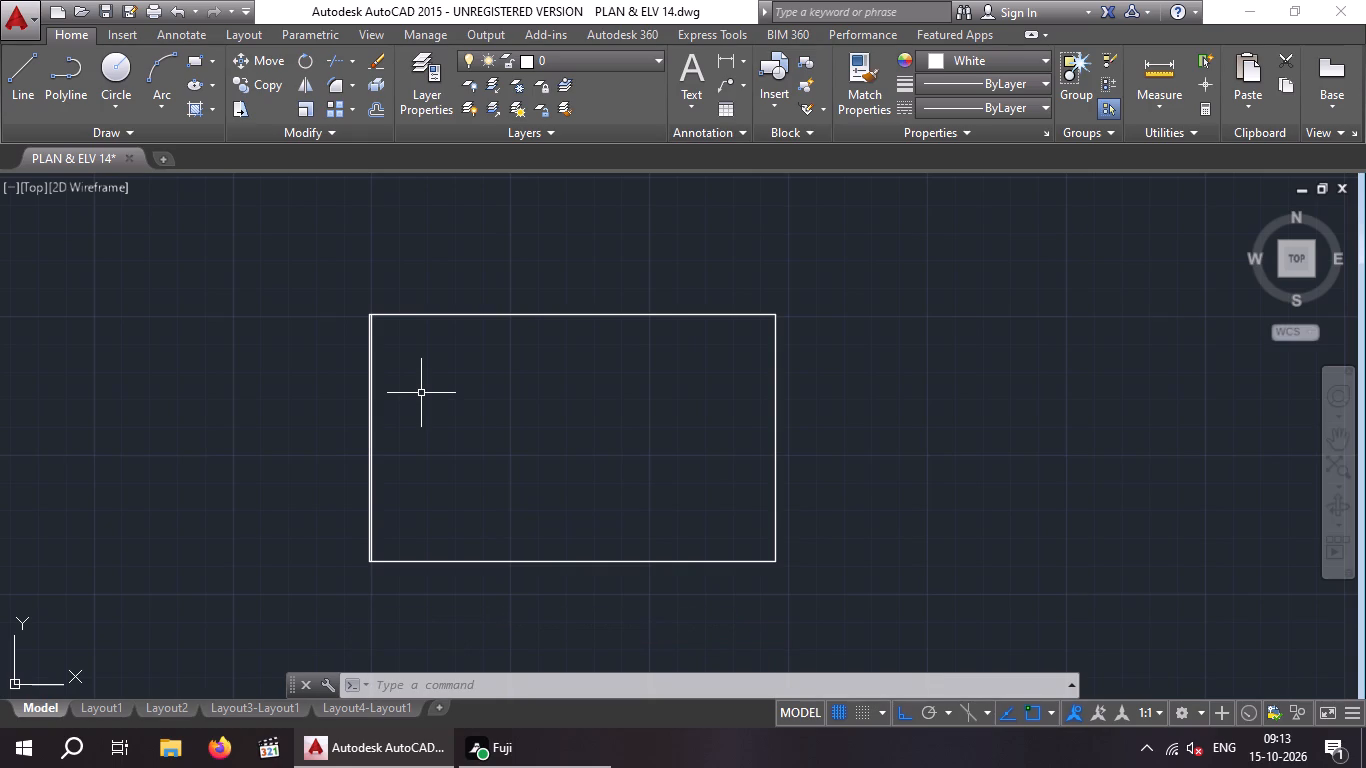
Offset the inner line of the left wall 5' into the rectangle.
key("o")
key("Return")
type("5'")
key("Return")
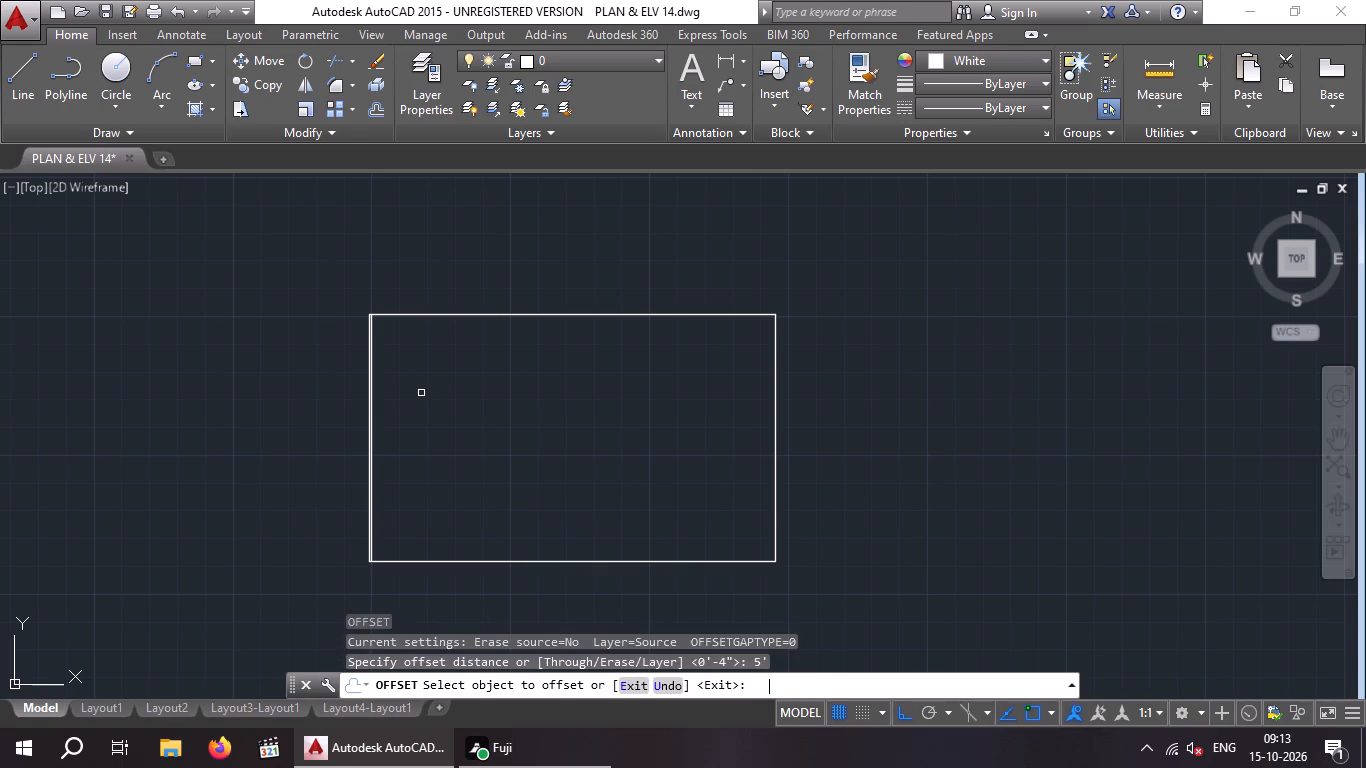
scroll(383, 383, "up", 4)
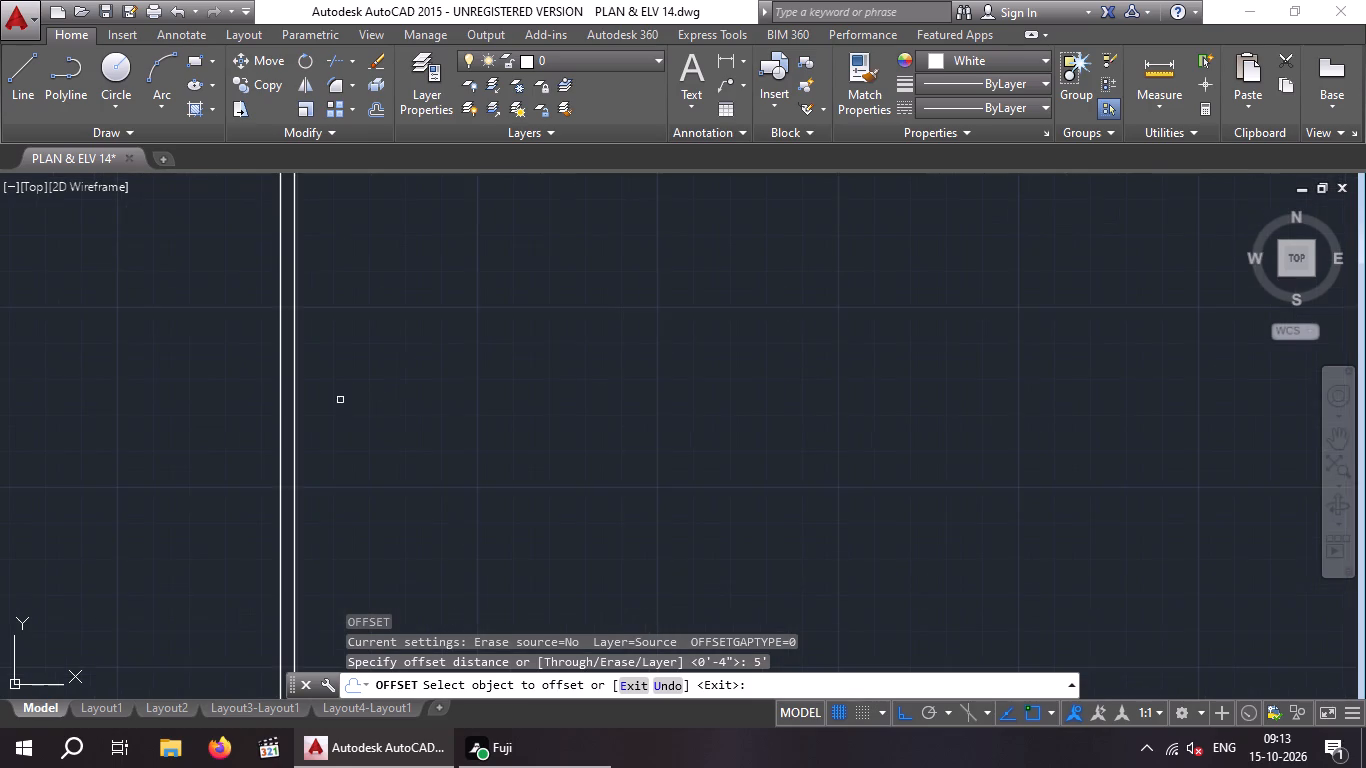
scroll(326, 405, "down", 2)
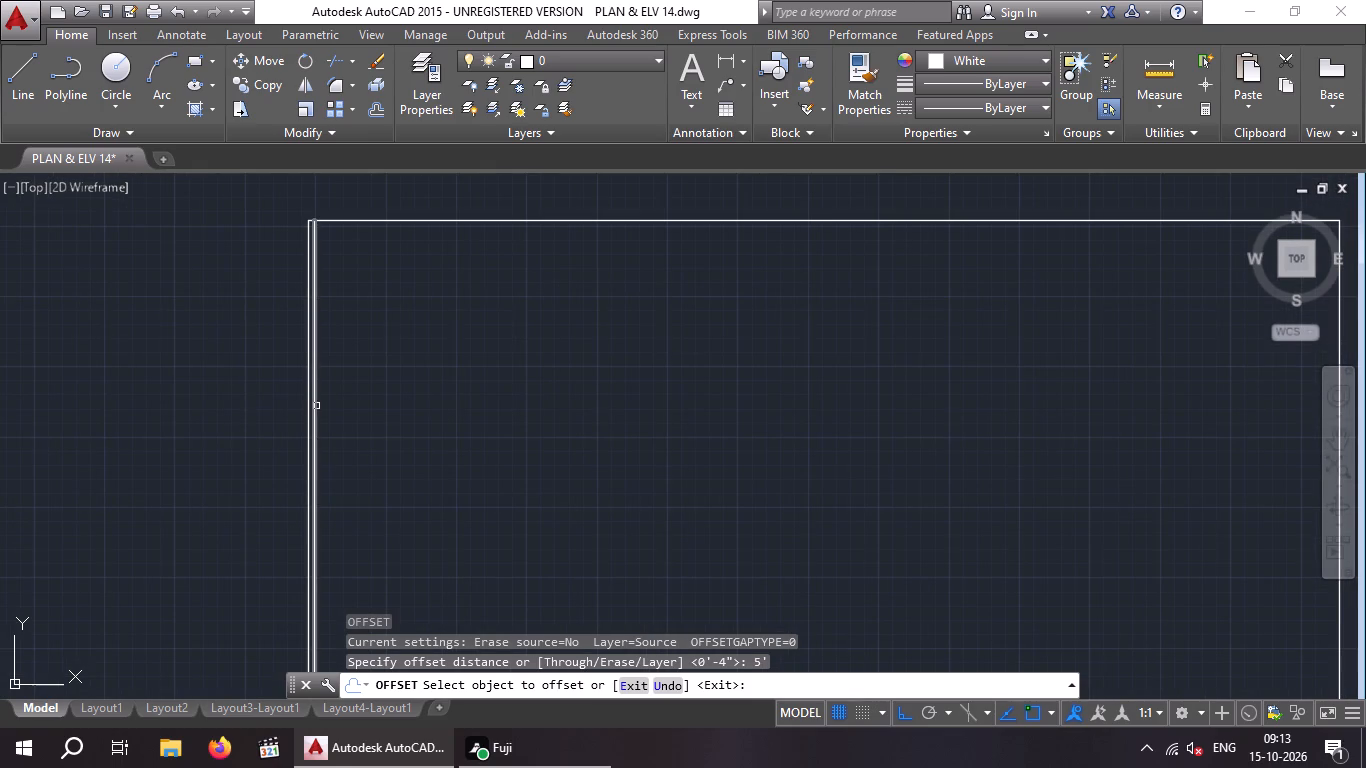
left_click(314, 408)
left_click(451, 406)
scroll(452, 407, "down", 2)
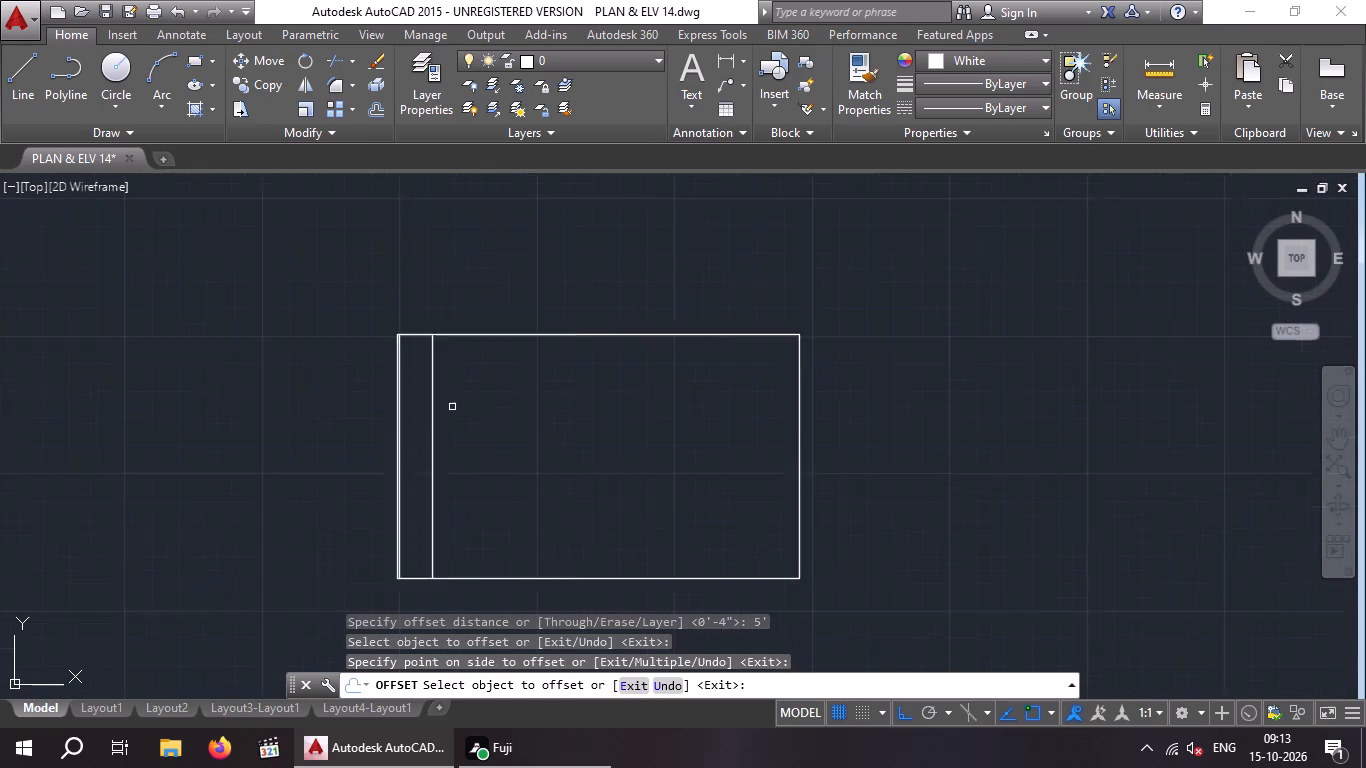
scroll(452, 407, "down", 1)
middle_click(471, 412)
scroll(456, 414, "up", 2)
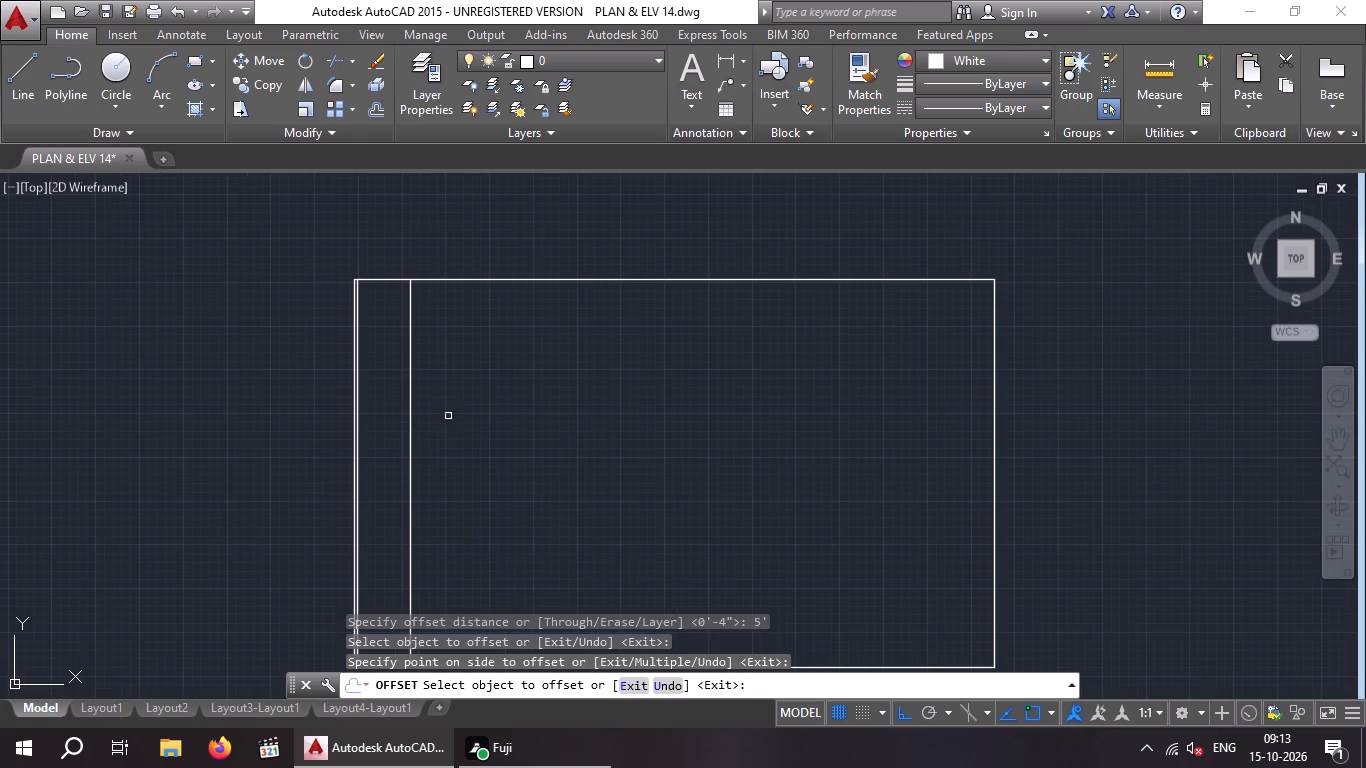
key("Escape")
key("Escape")
key("Escape")
key("Escape")
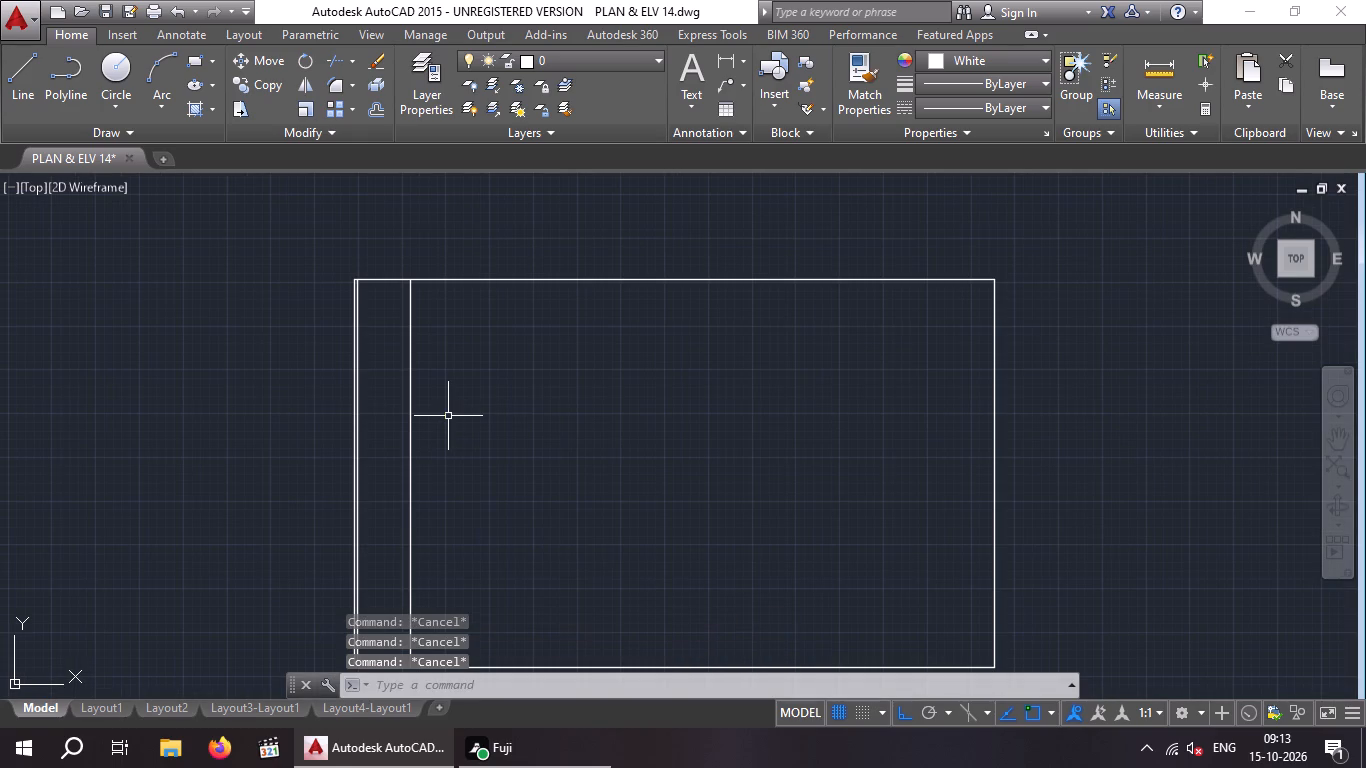
Offset the vertical line 5' inside the left wall by 9" further into the rectangle.
key("o")
key("Return")
key("9")
key("shift+quotedbl")
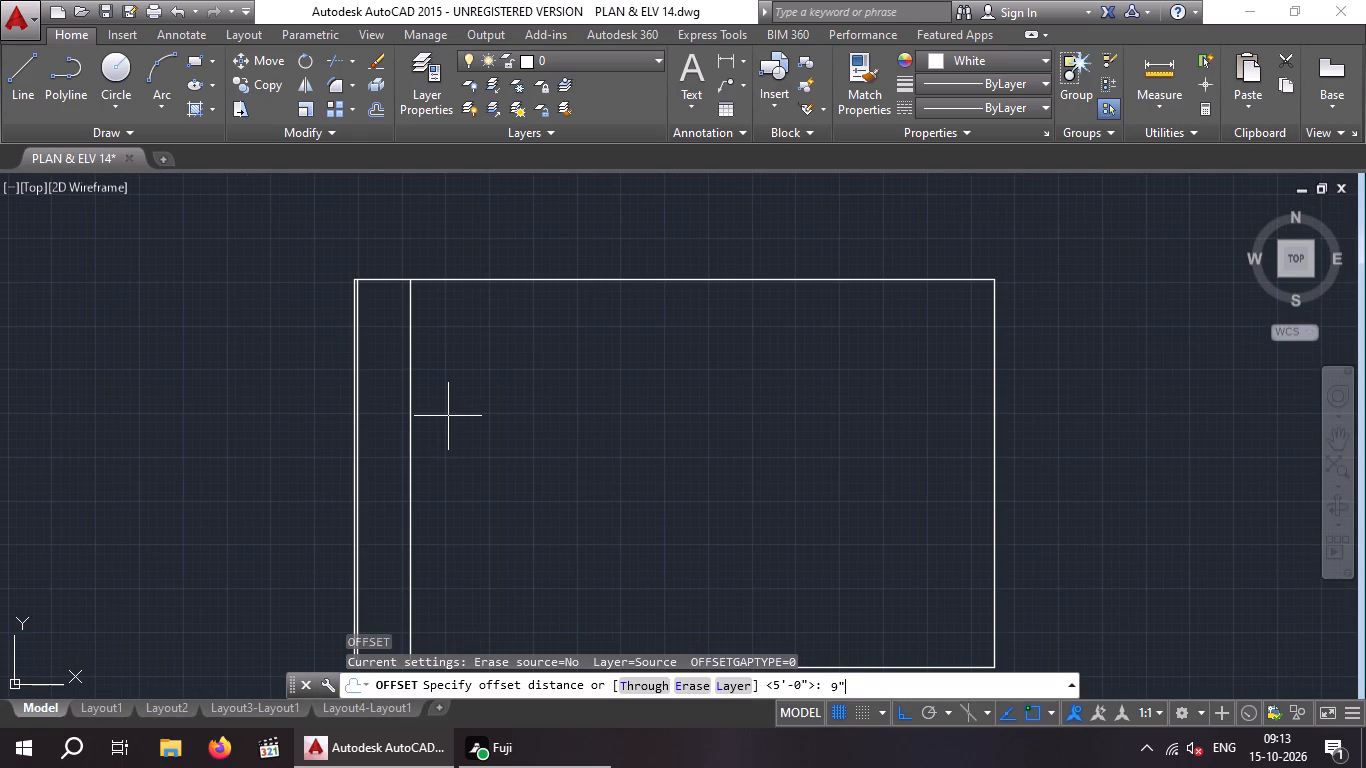
key("Return")
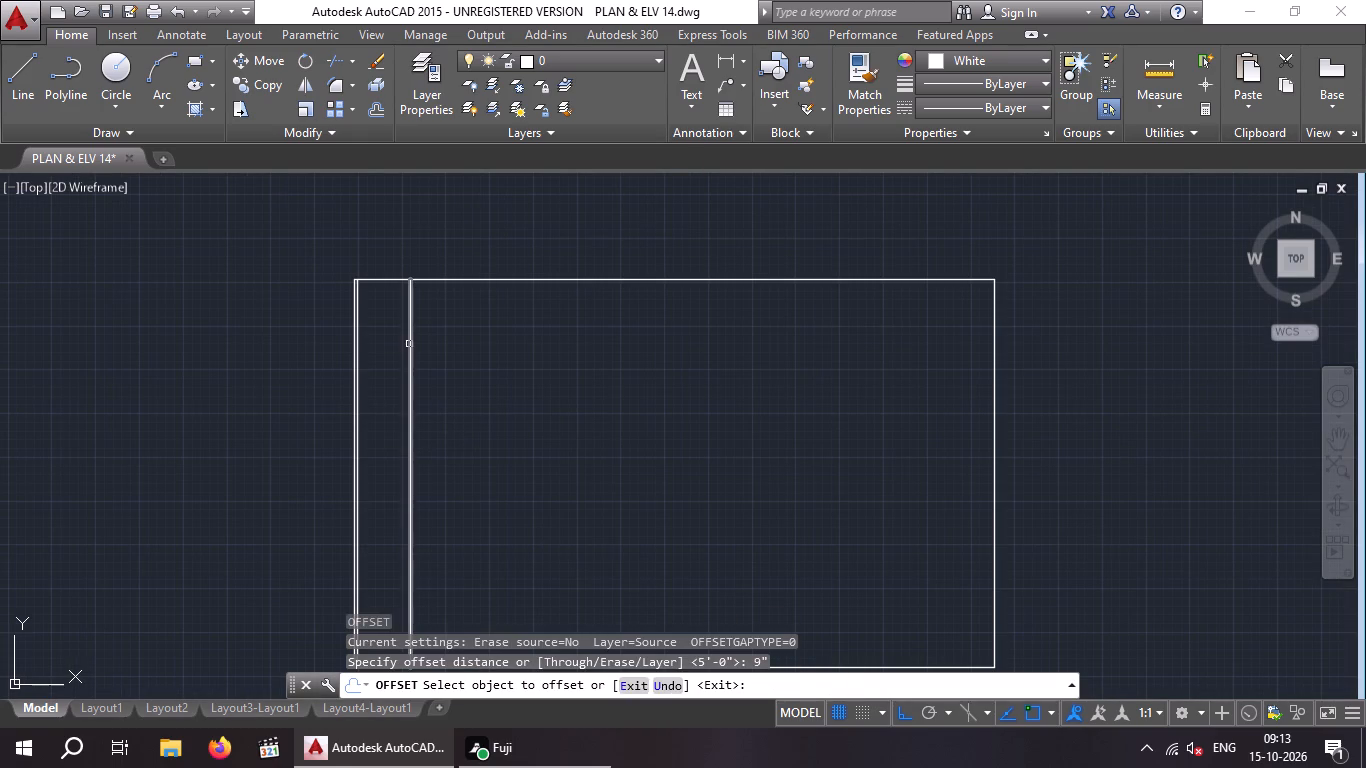
left_click_drag(409, 344, 432, 348)
left_click(492, 348)
scroll(463, 332, "down", 1)
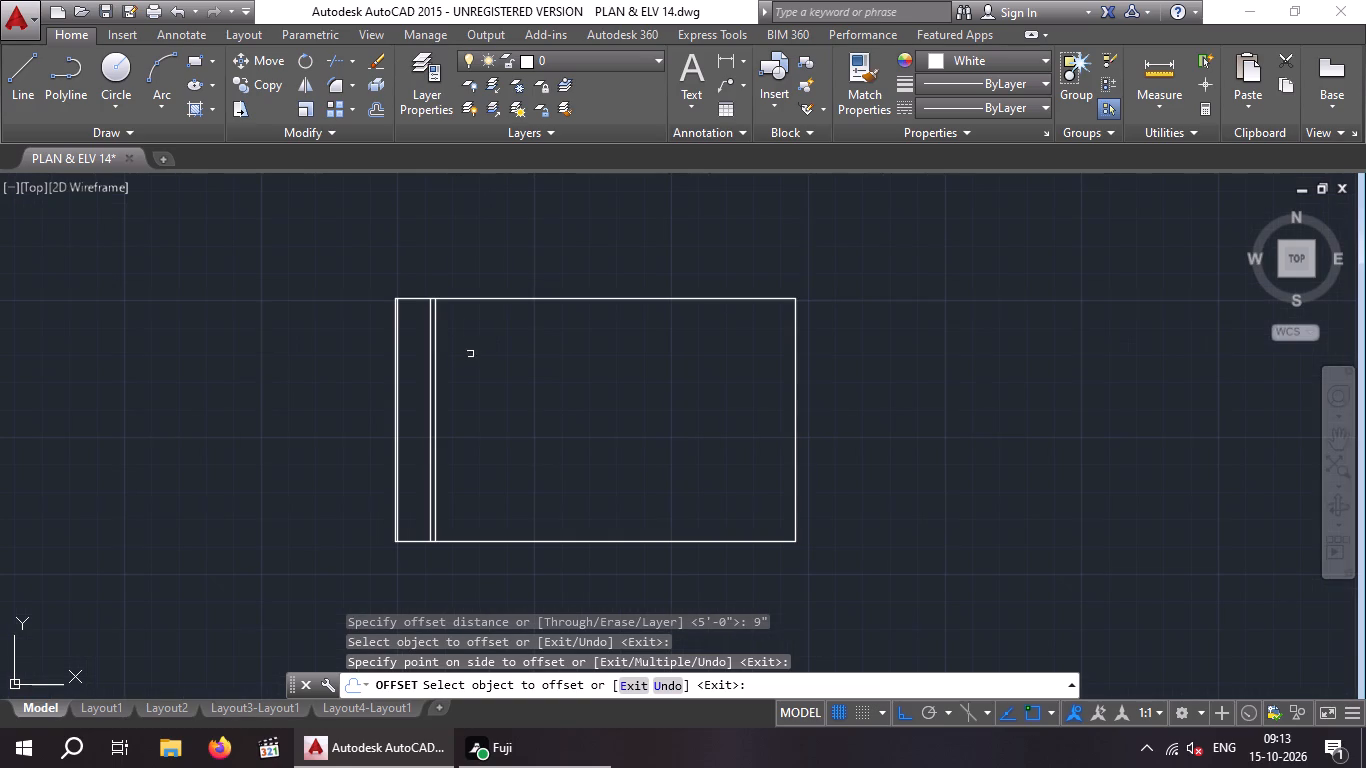
key("Escape")
key("Escape")
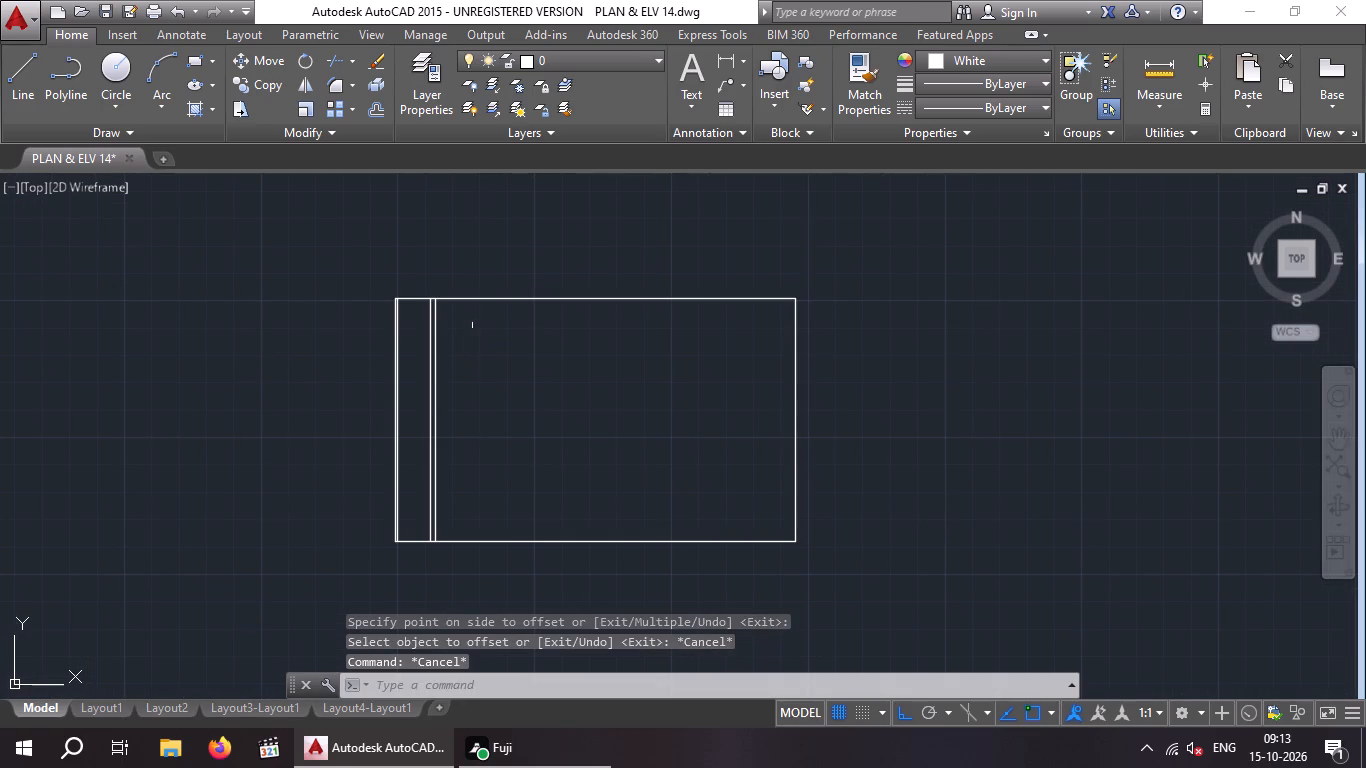
Offset the right-hand line of the 9" wall 12' to the right.
key("o")
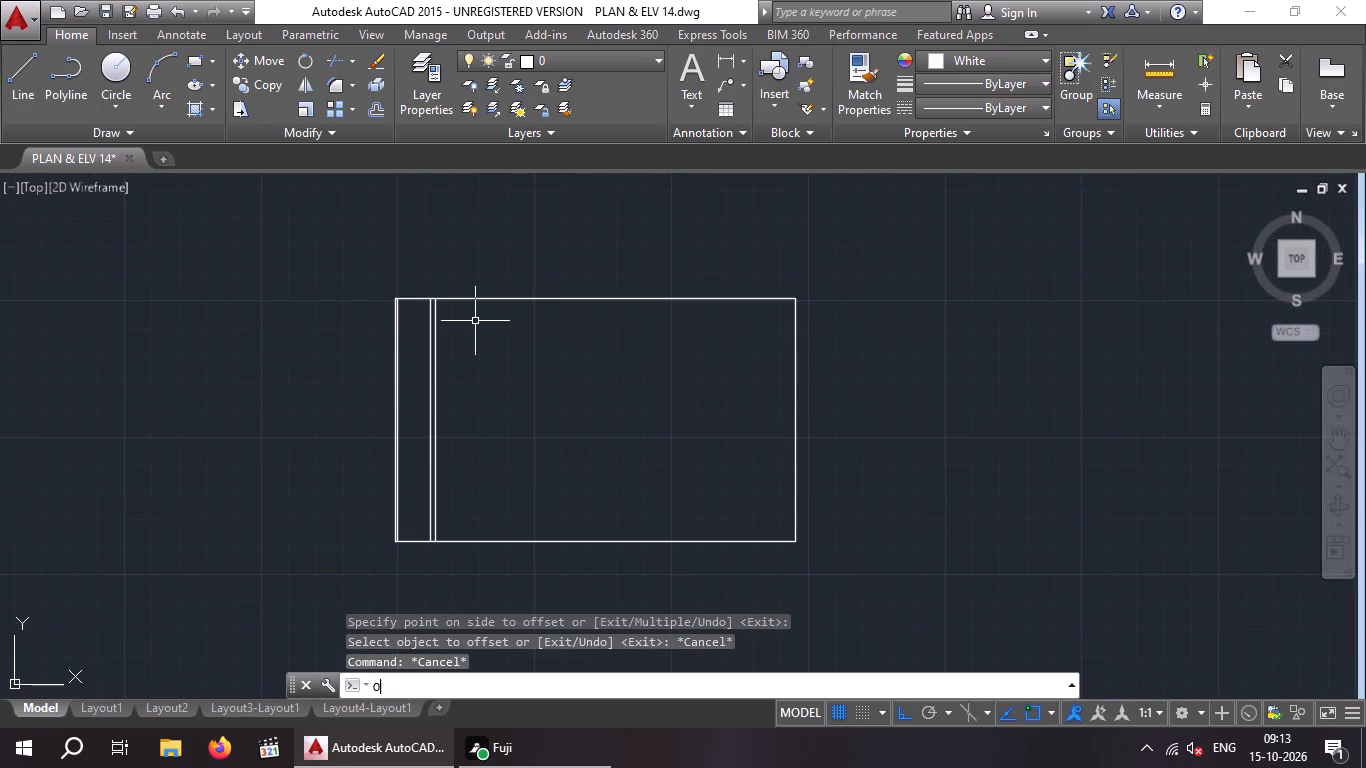
key("Return")
type("12'")
key("Return")
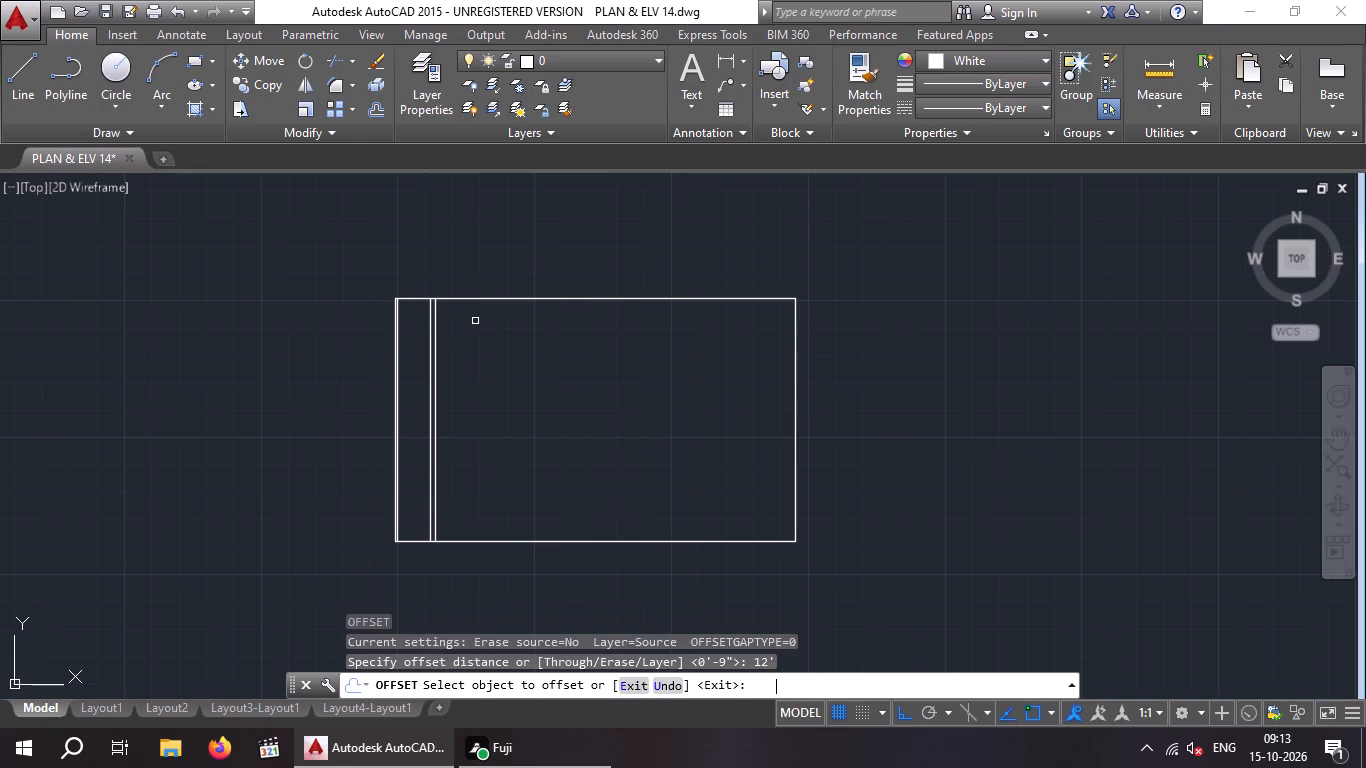
scroll(456, 343, "up", 2)
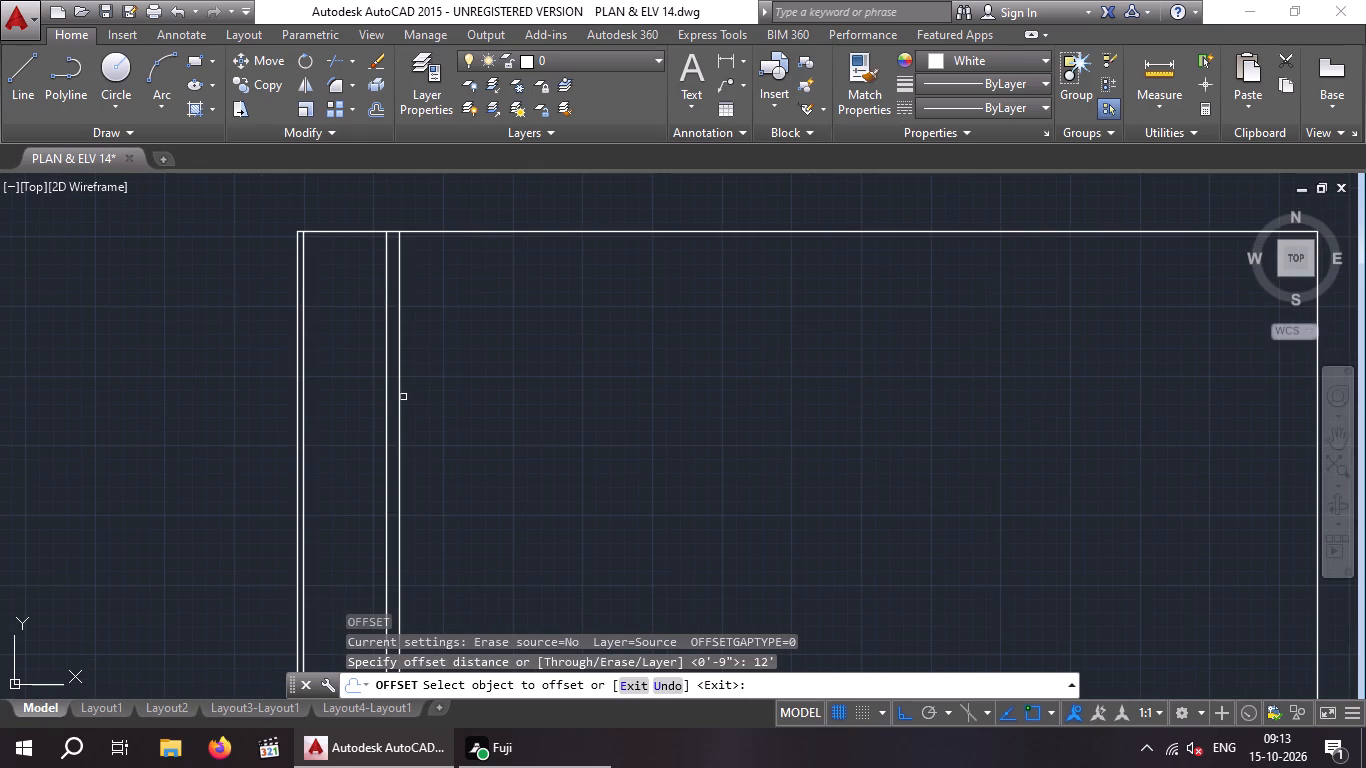
left_click(400, 404)
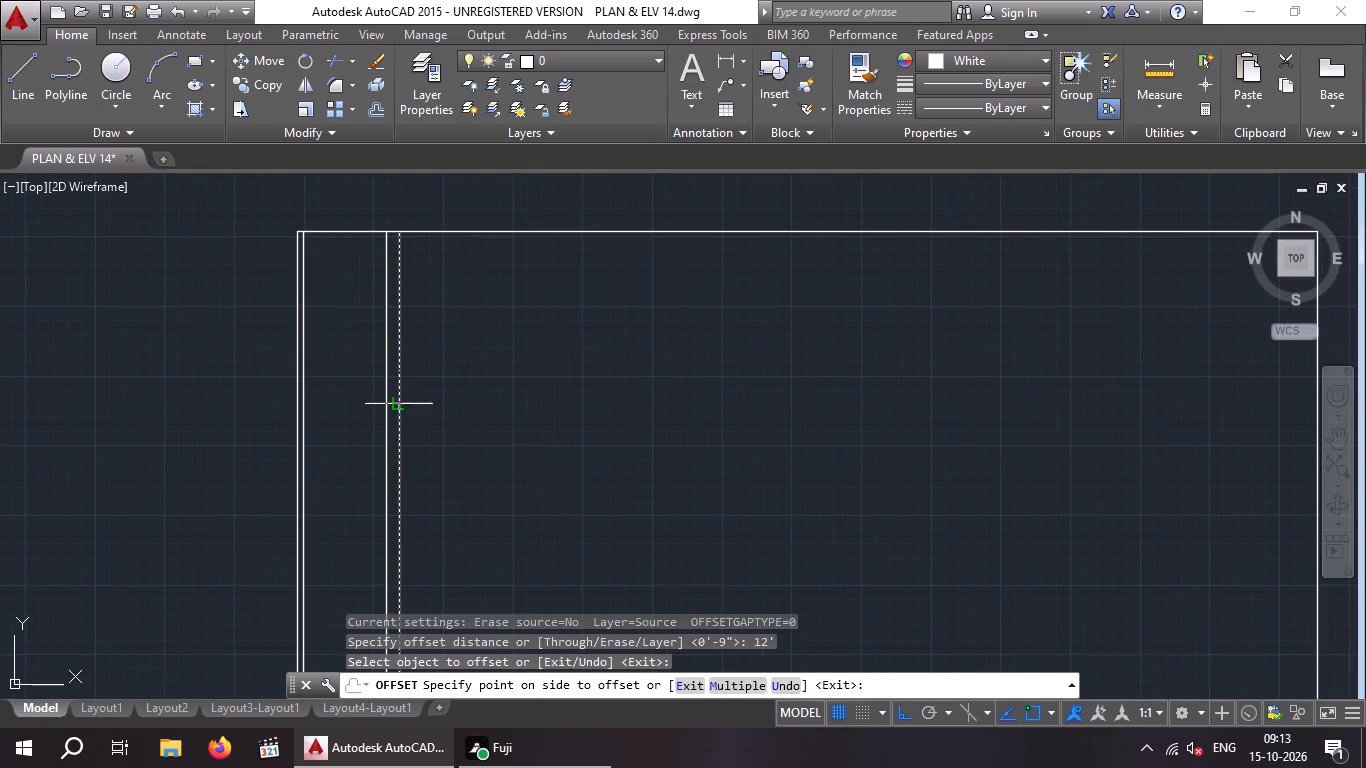
left_click(548, 401)
scroll(549, 400, "down", 3)
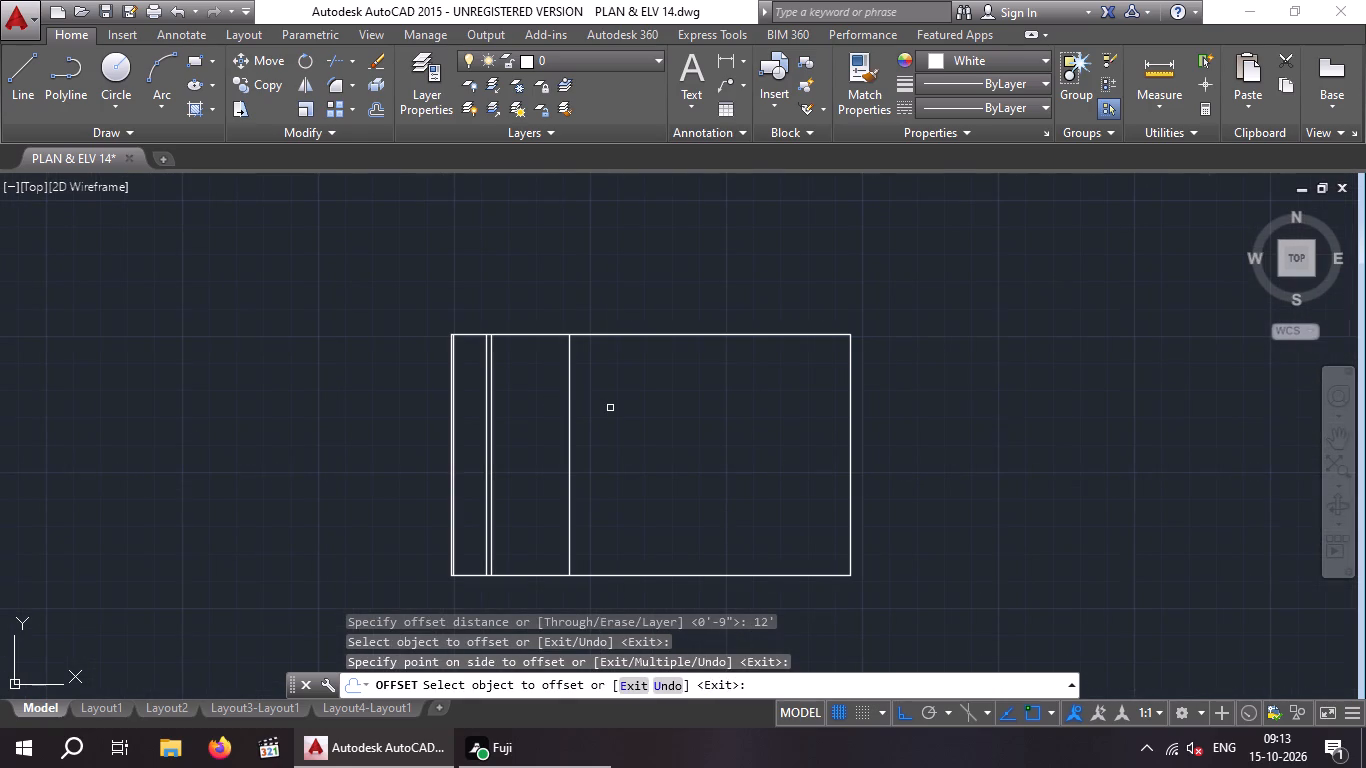
key("Escape")
key("Escape")
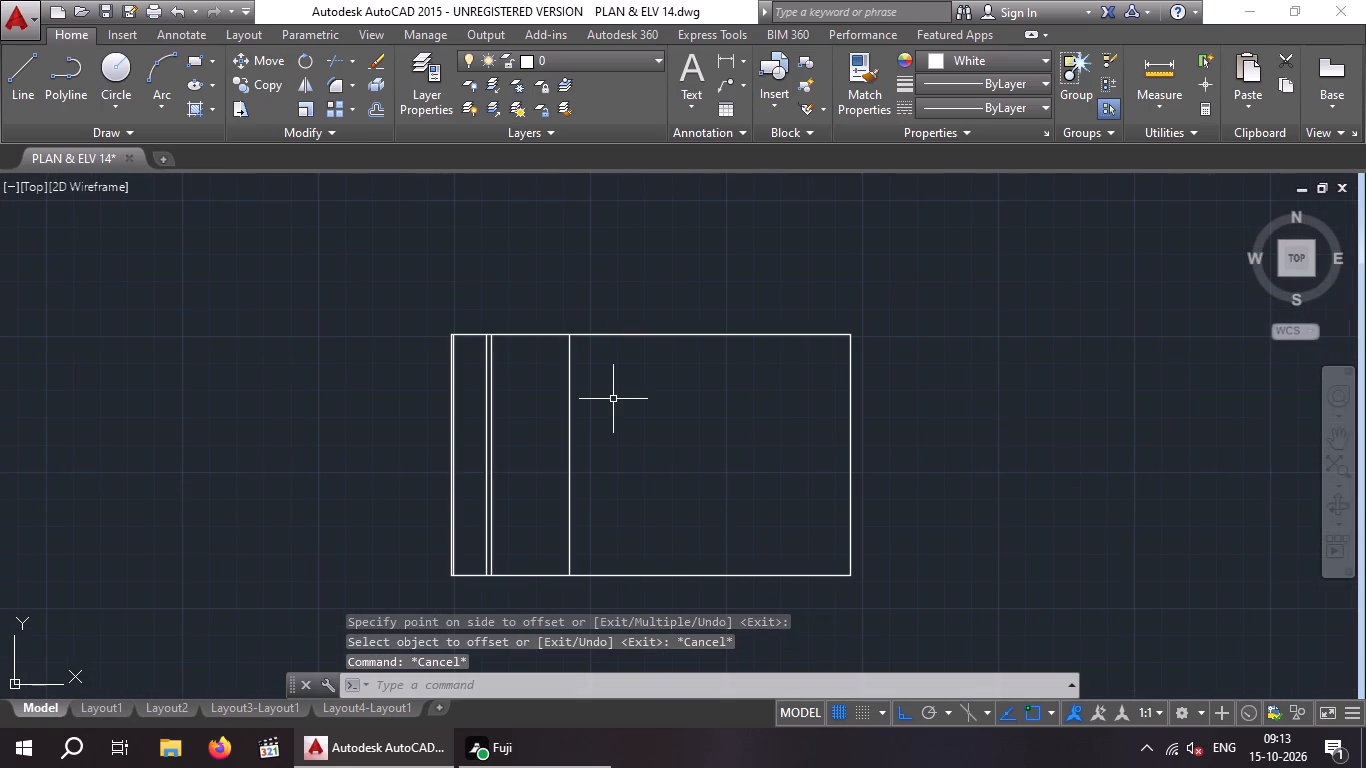
Offset the newest vertical line 6" to the right to form the partition wall.
key("o")
key("Return")
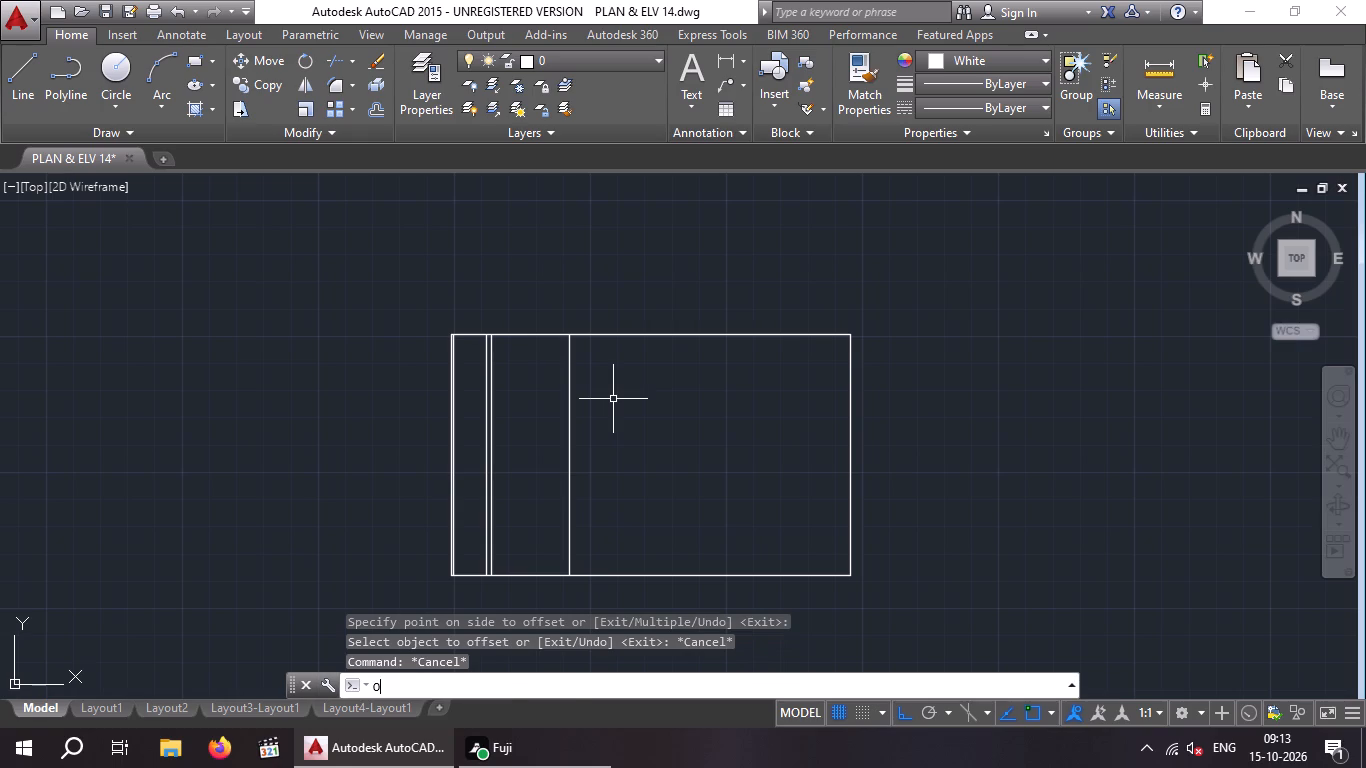
key("6")
key("shift+quotedbl")
key("Return")
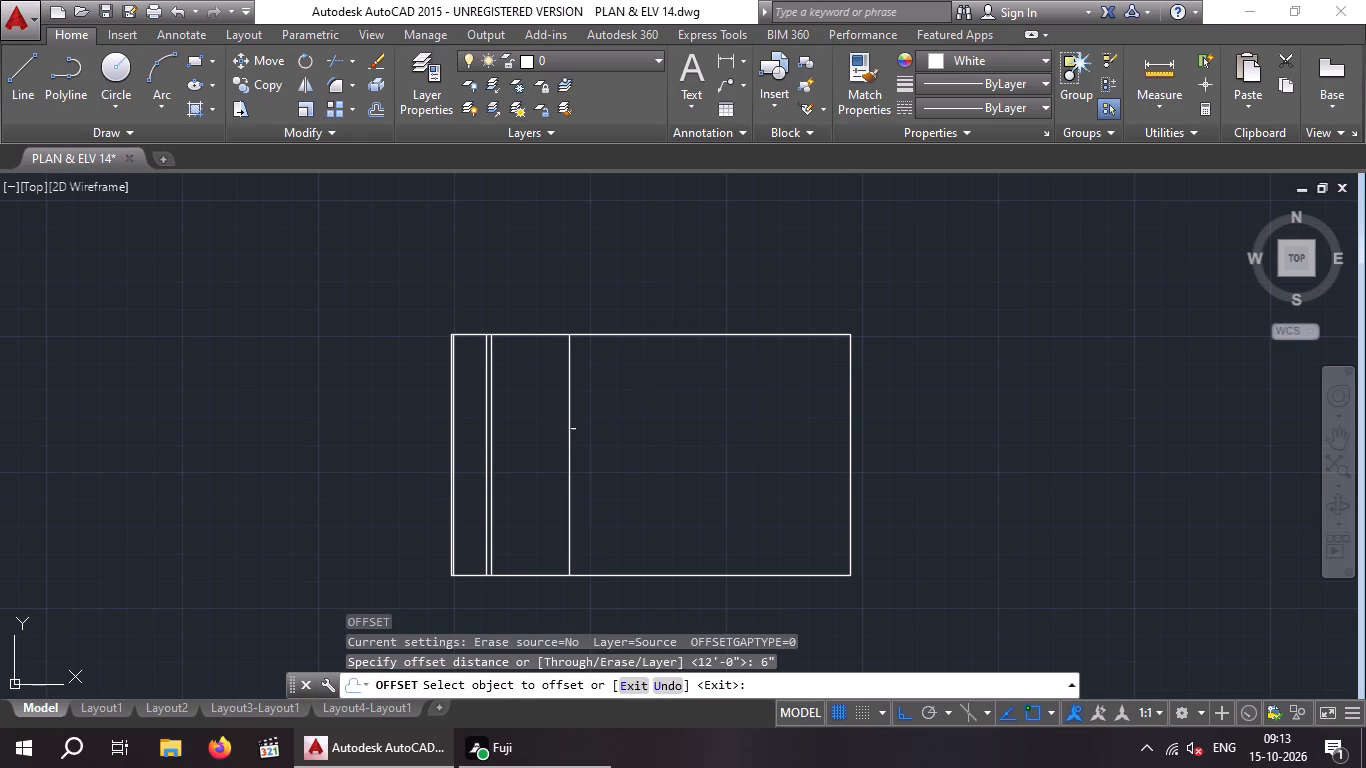
left_click(571, 435)
left_click(610, 438)
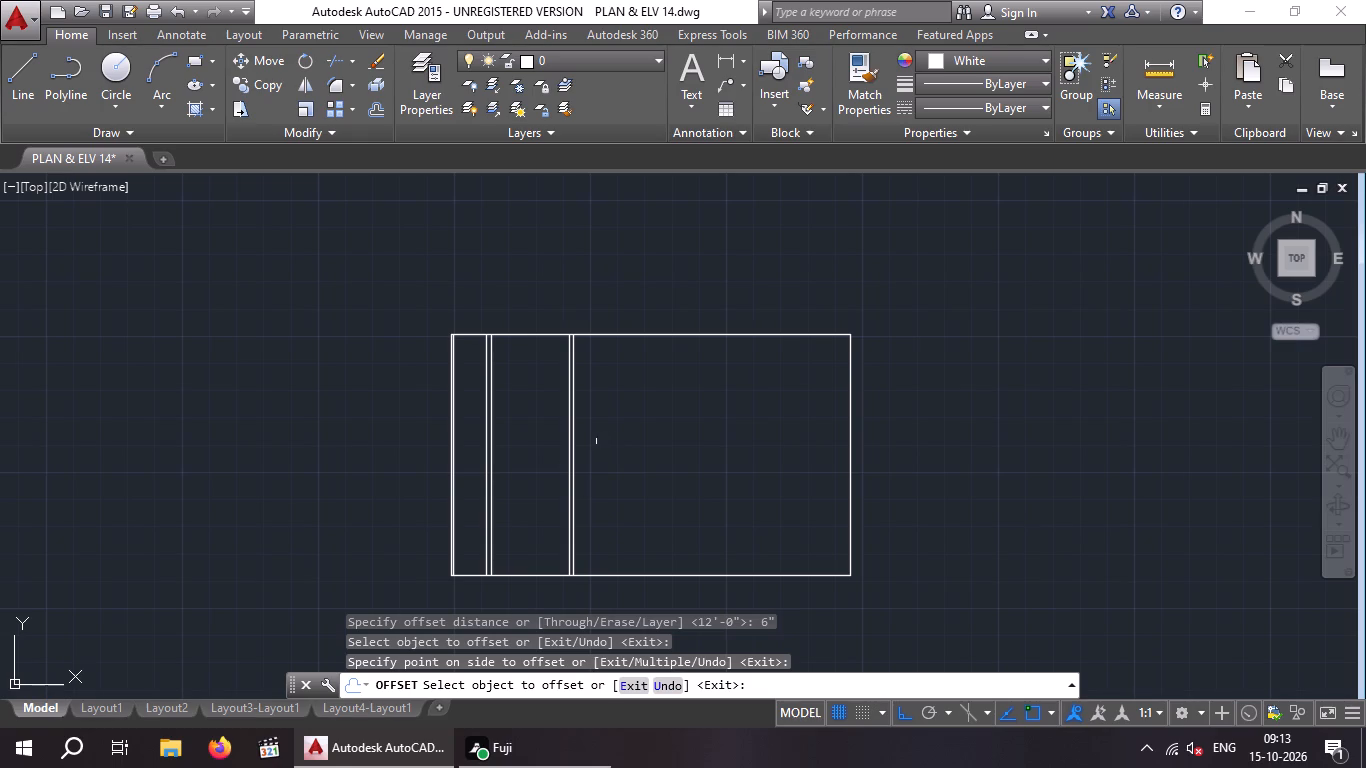
key("Escape")
key("Escape")
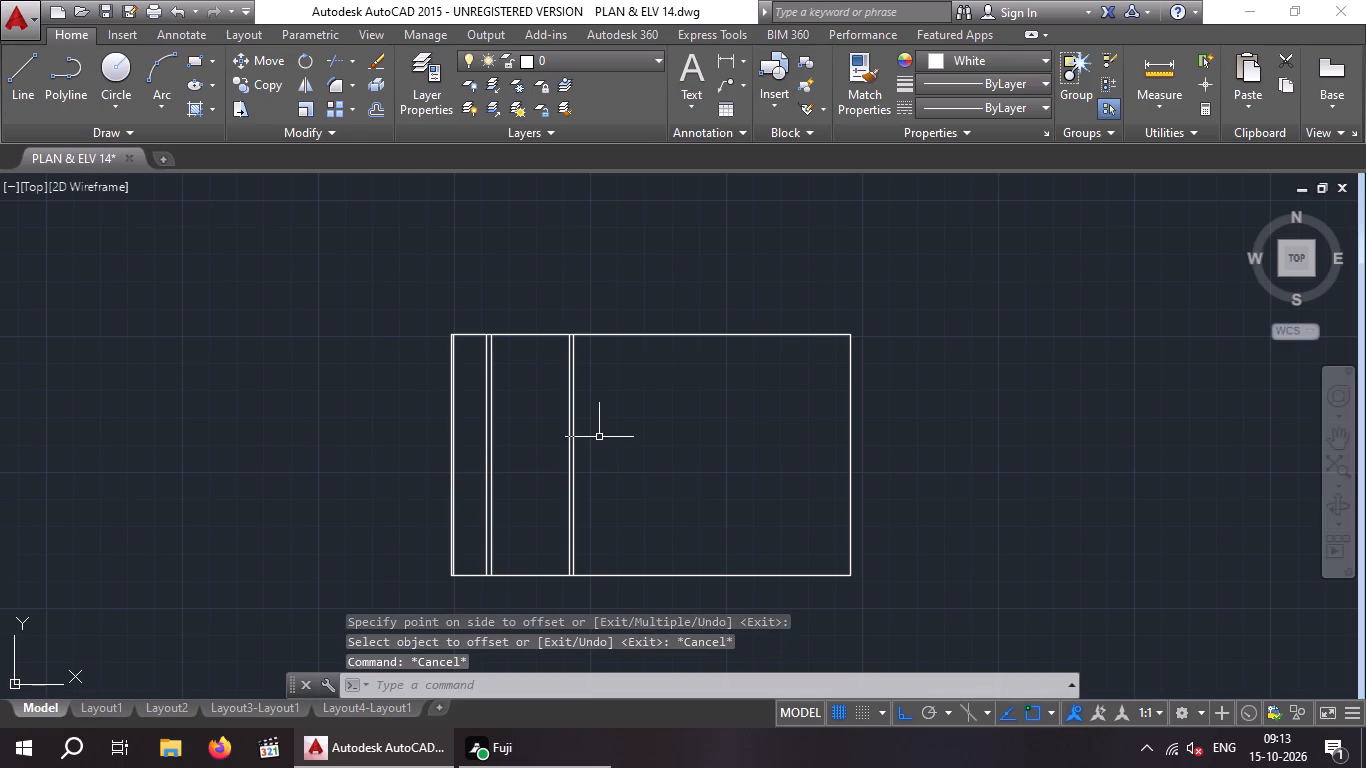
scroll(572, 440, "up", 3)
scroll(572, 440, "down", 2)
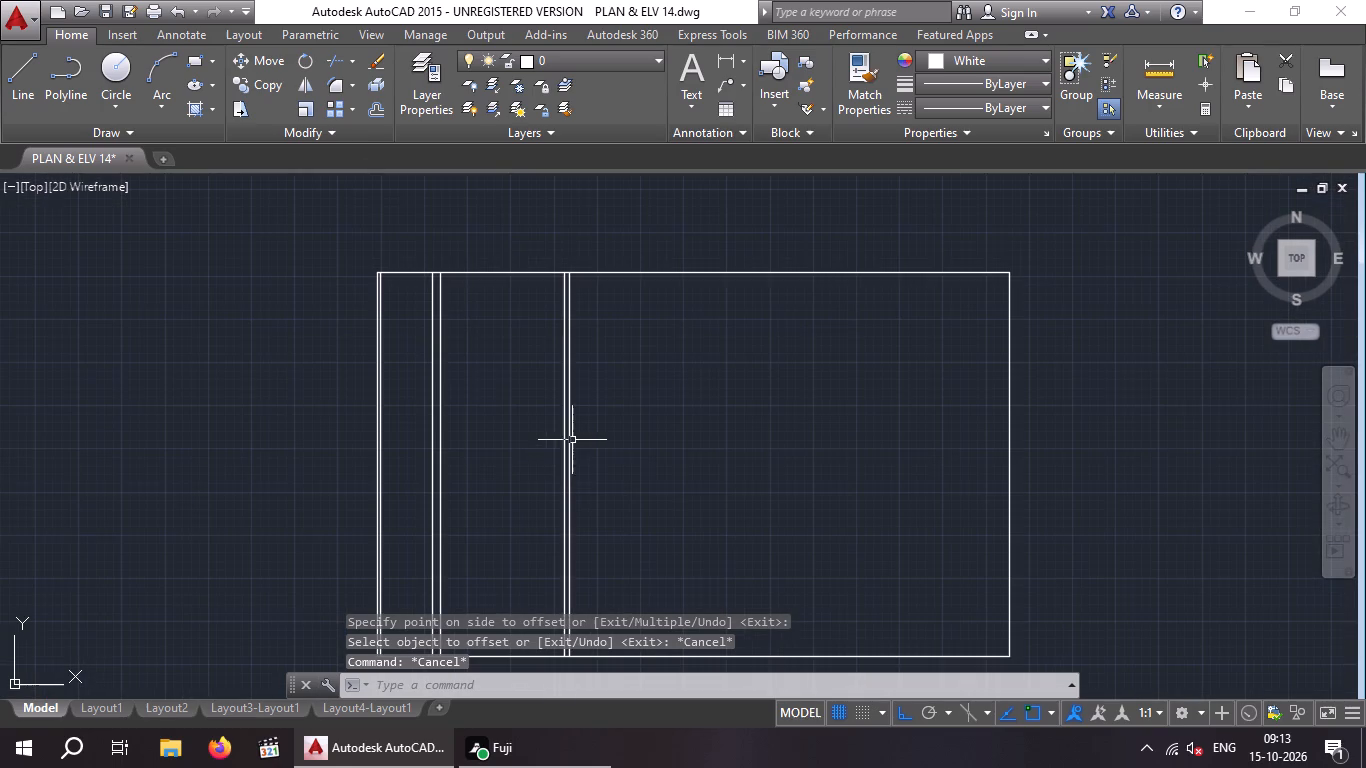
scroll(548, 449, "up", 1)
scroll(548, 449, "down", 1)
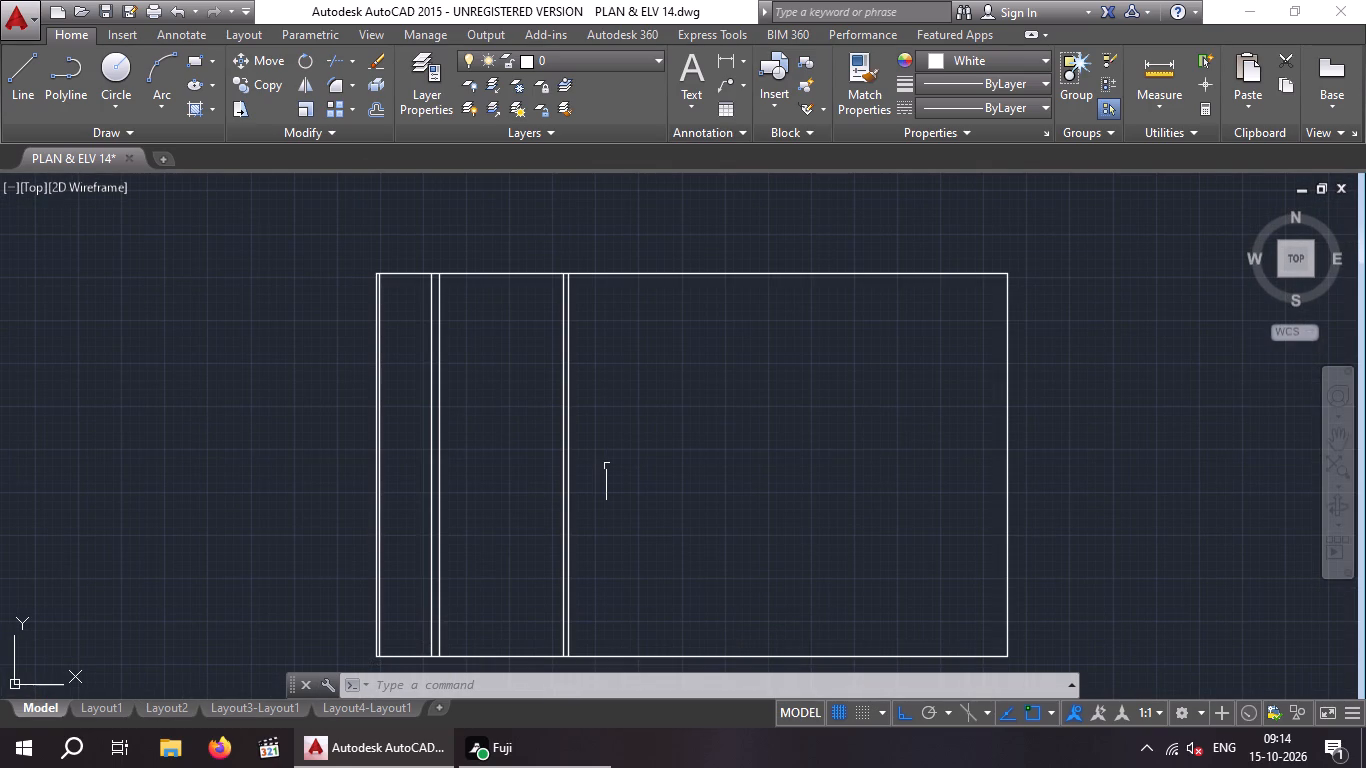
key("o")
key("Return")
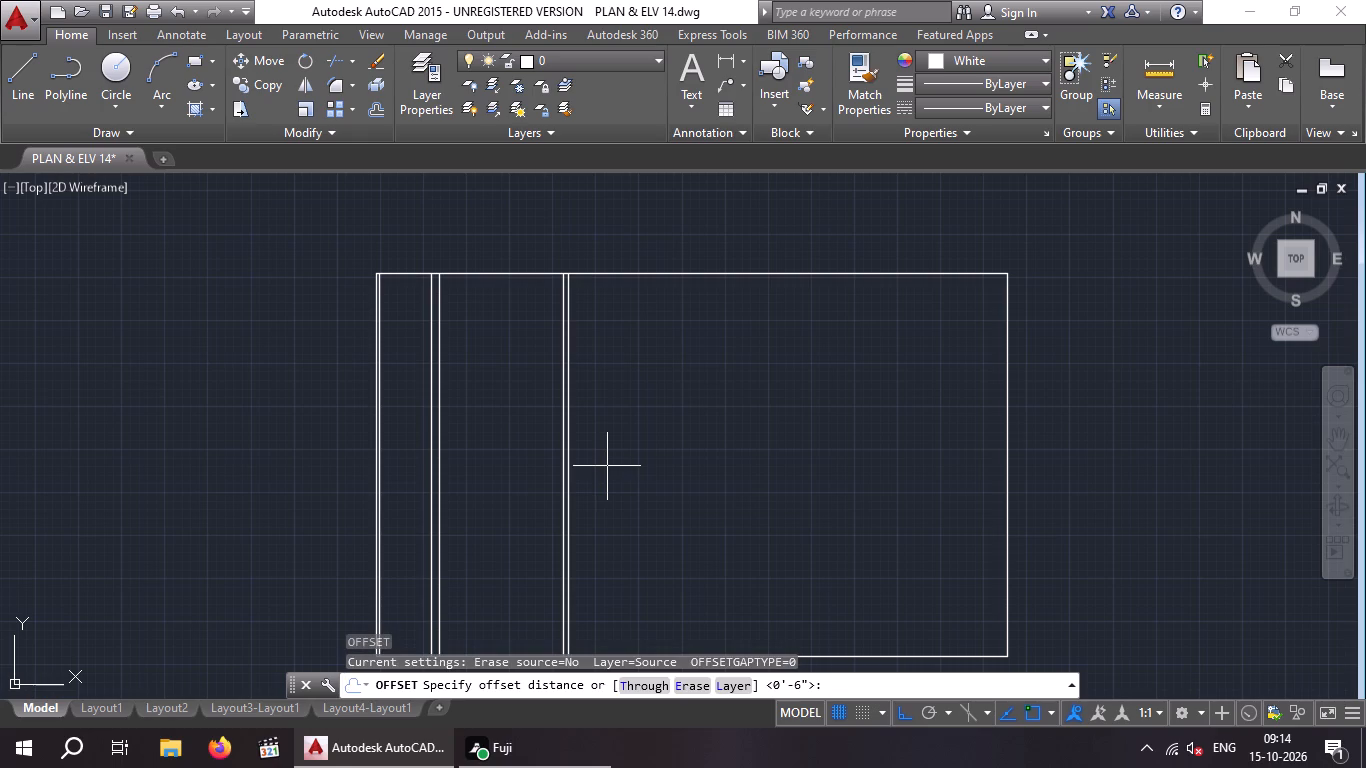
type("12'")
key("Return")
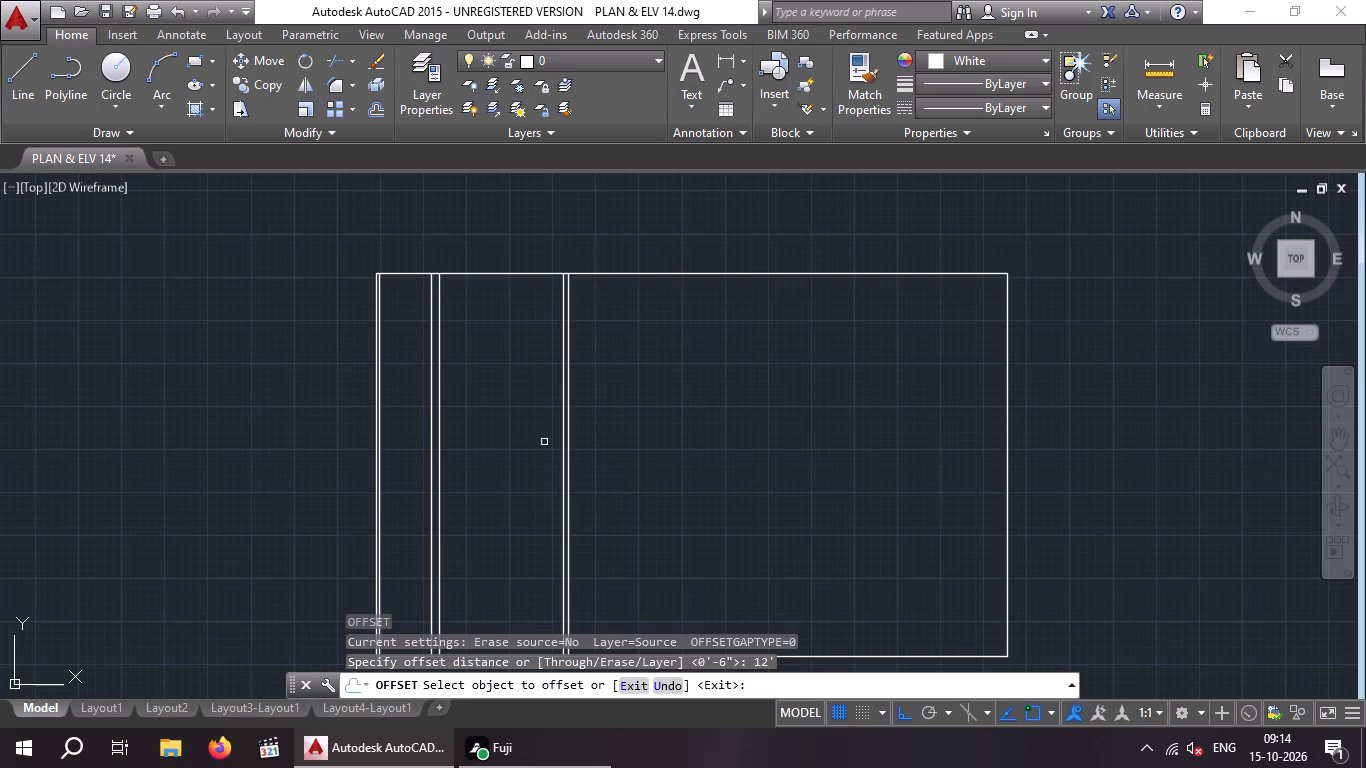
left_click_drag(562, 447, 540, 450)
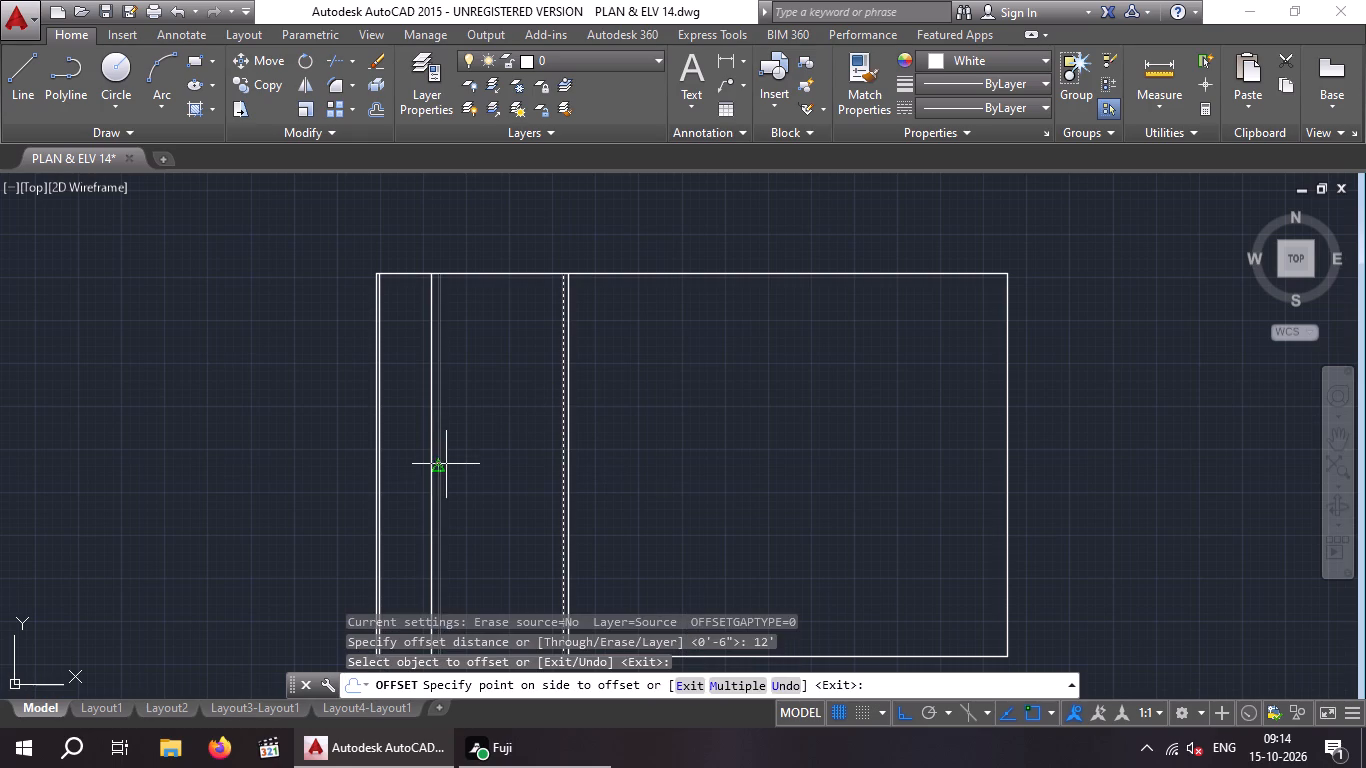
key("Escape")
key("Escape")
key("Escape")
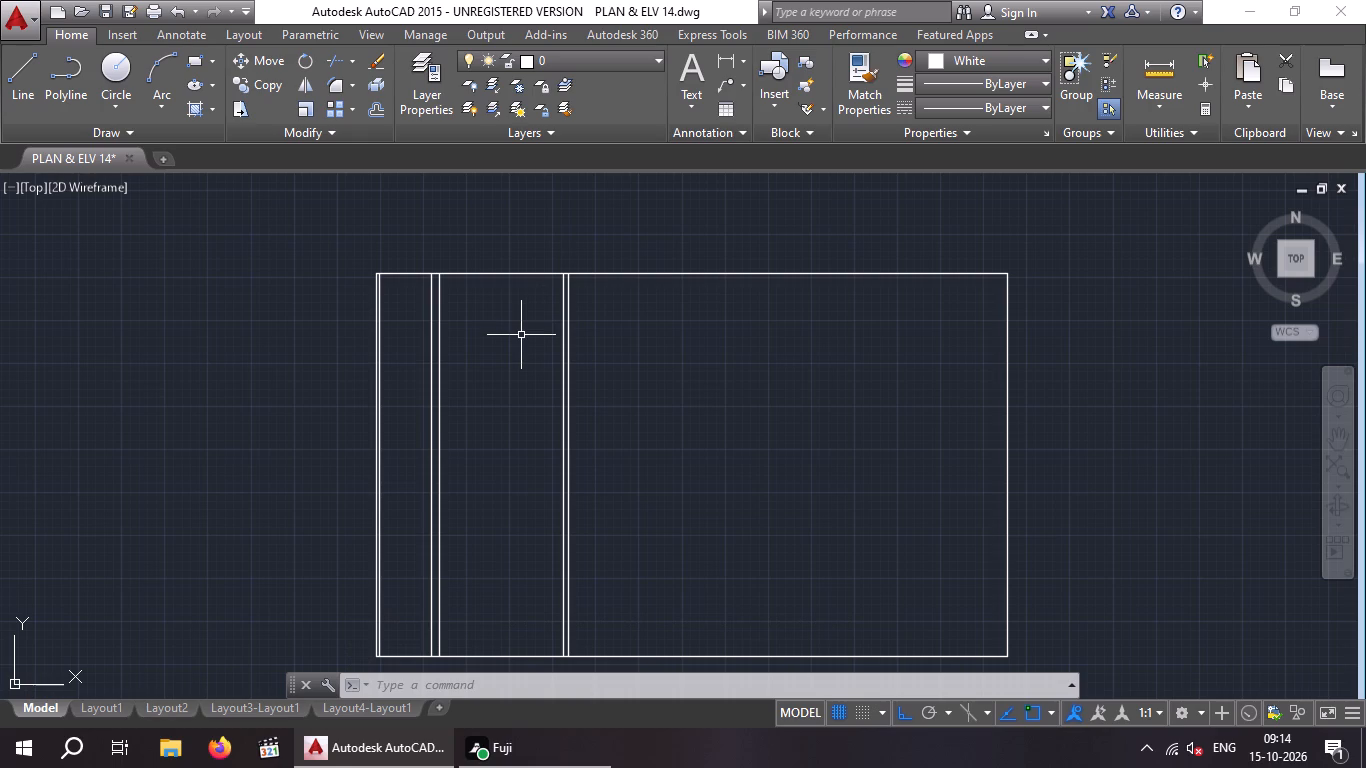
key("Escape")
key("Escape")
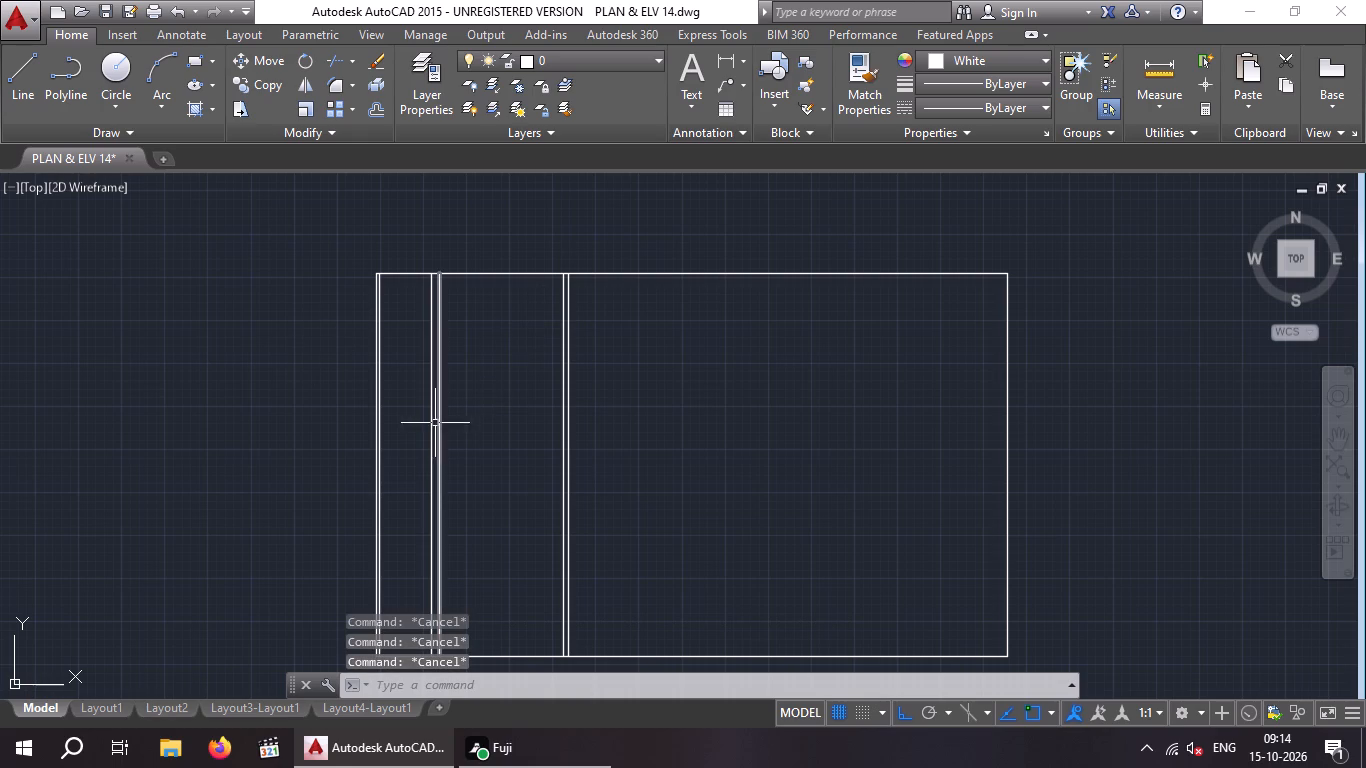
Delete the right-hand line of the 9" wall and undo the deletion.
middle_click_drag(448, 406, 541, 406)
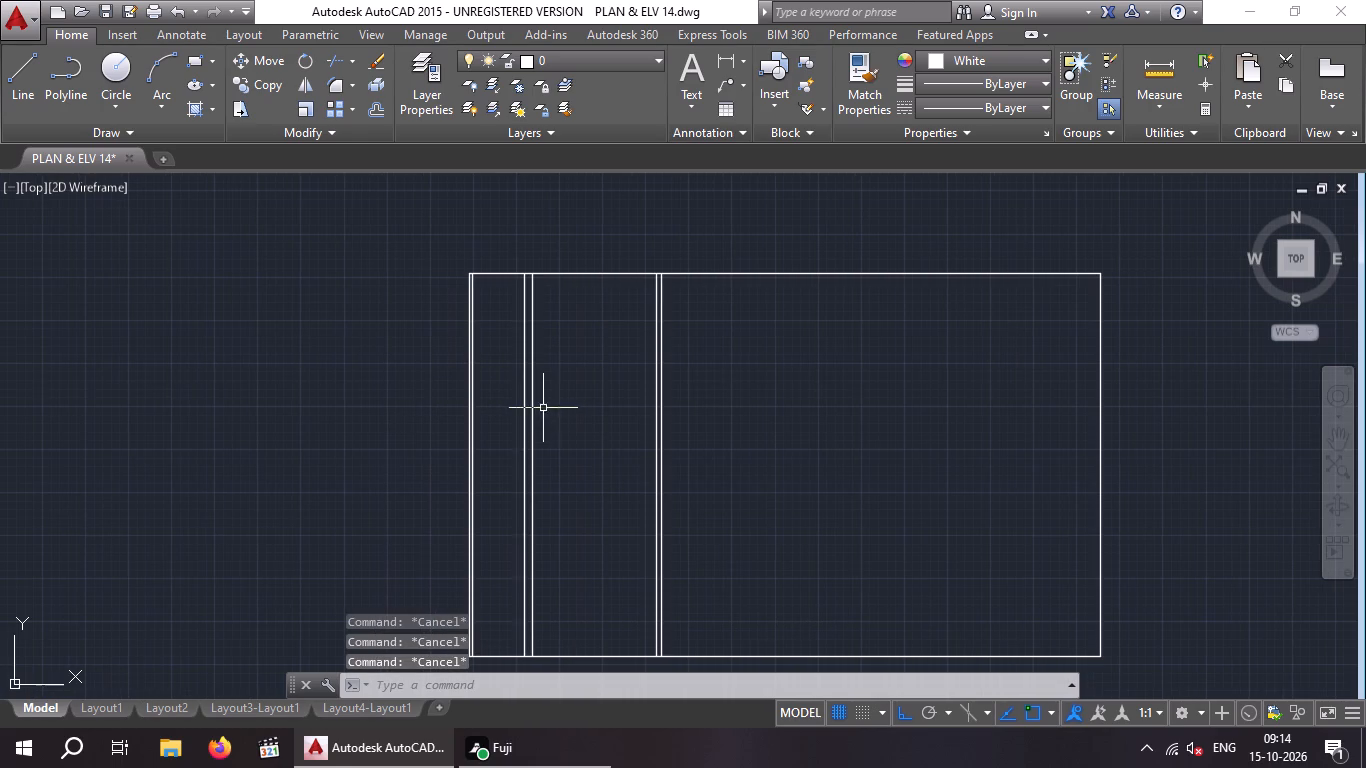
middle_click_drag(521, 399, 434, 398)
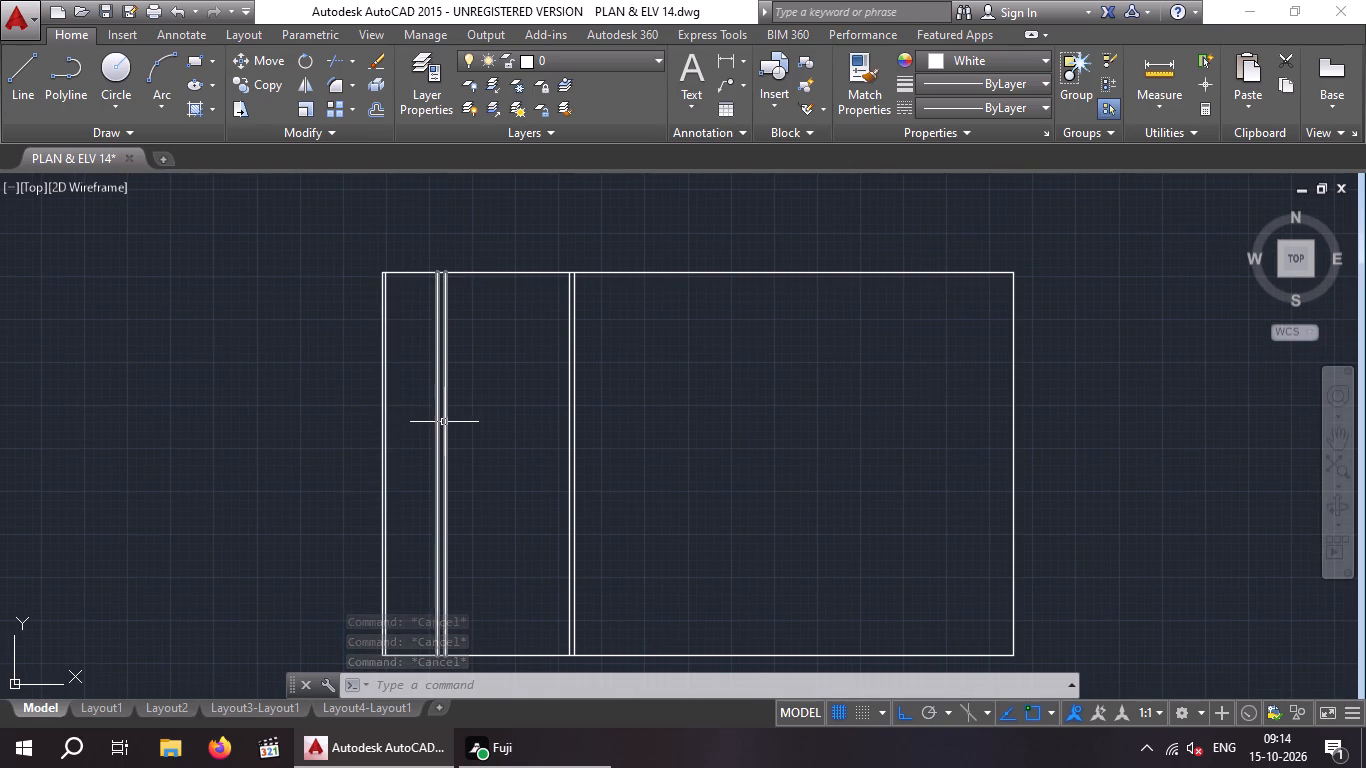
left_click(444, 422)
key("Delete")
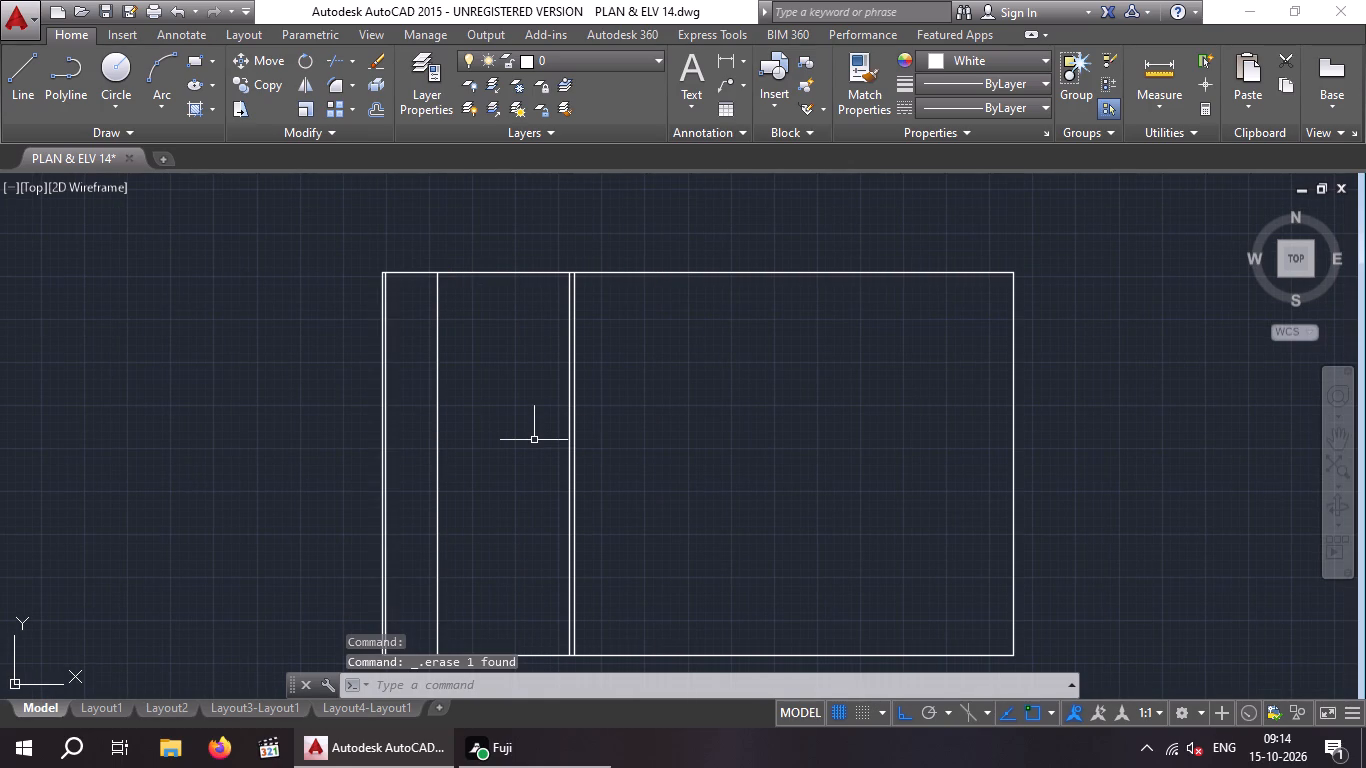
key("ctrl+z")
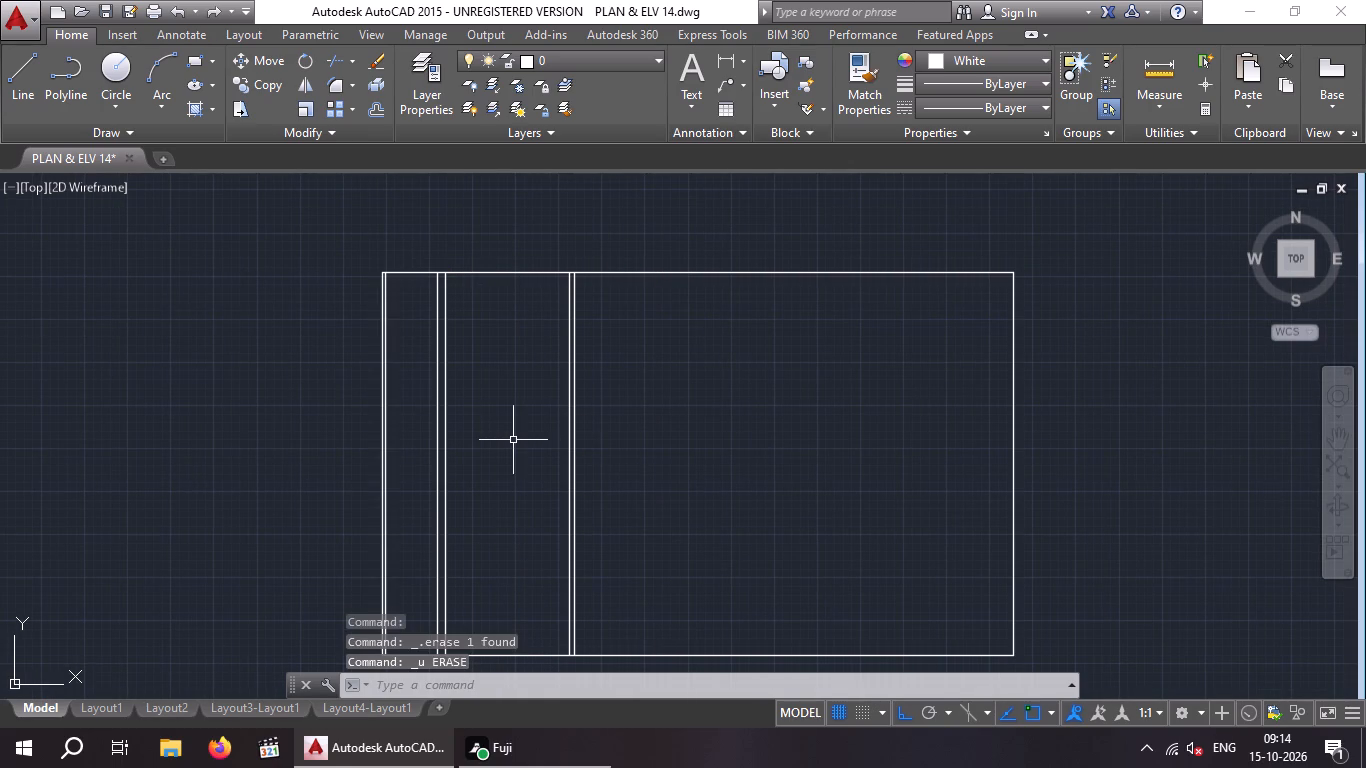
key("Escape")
Offset the left line of the 6" wall 13' to the left, towards the 9" wall.
key("o")
key("Return")
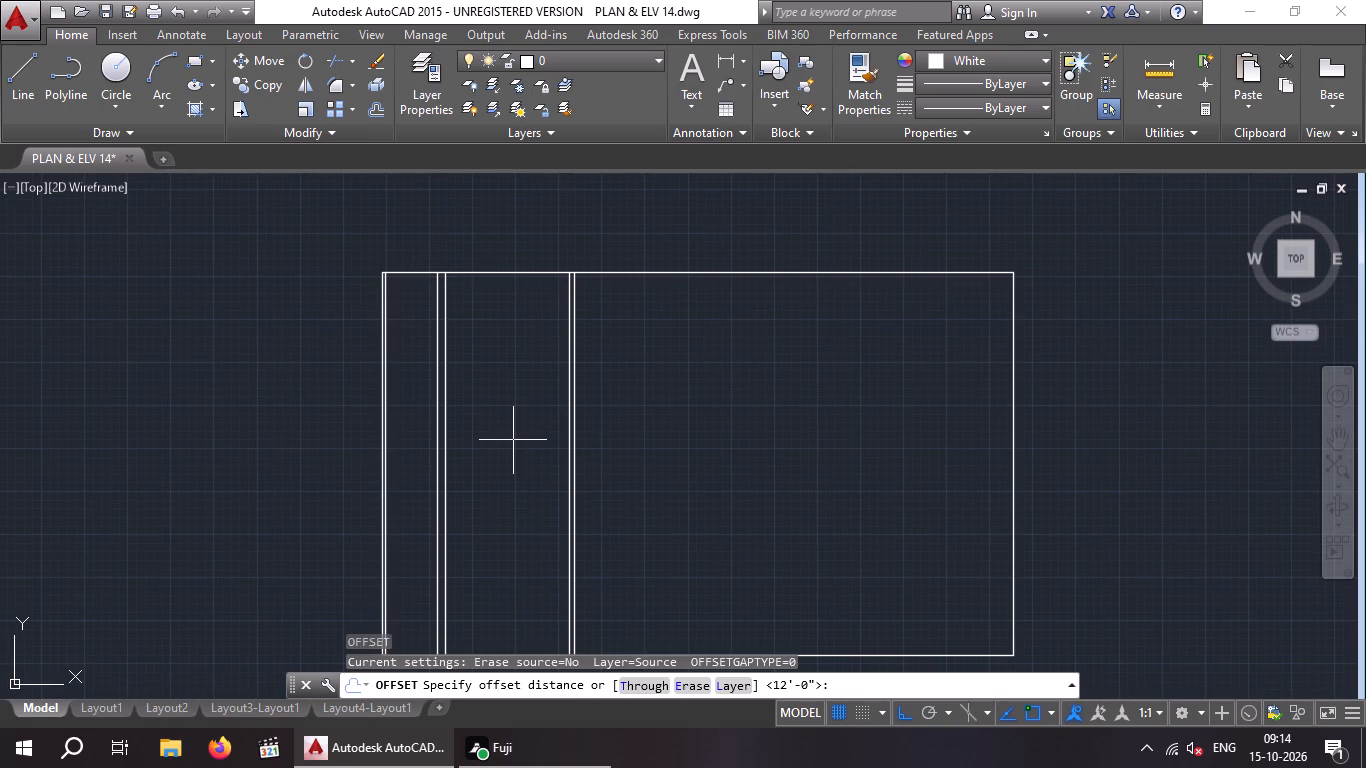
key("1")
type("3'")
key("Return")
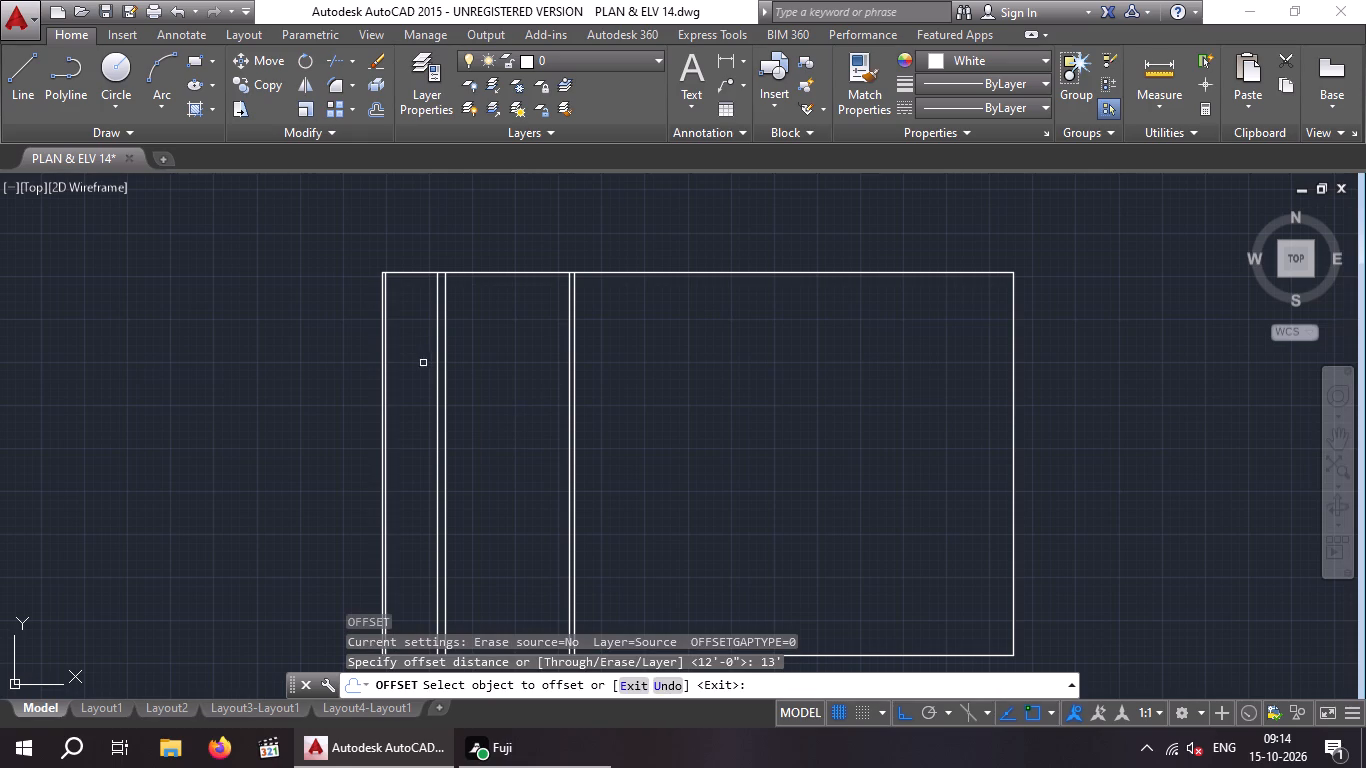
middle_click_drag(525, 416, 525, 371)
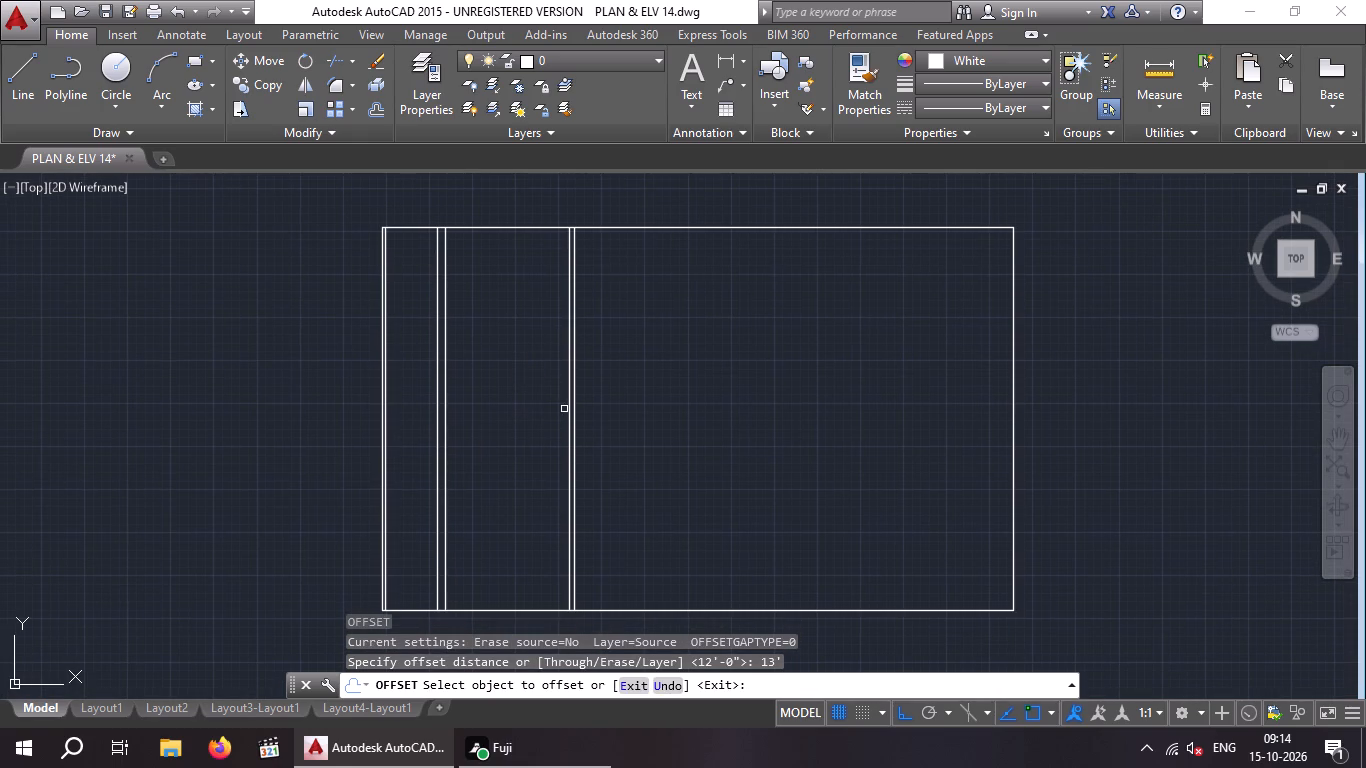
left_click(569, 403)
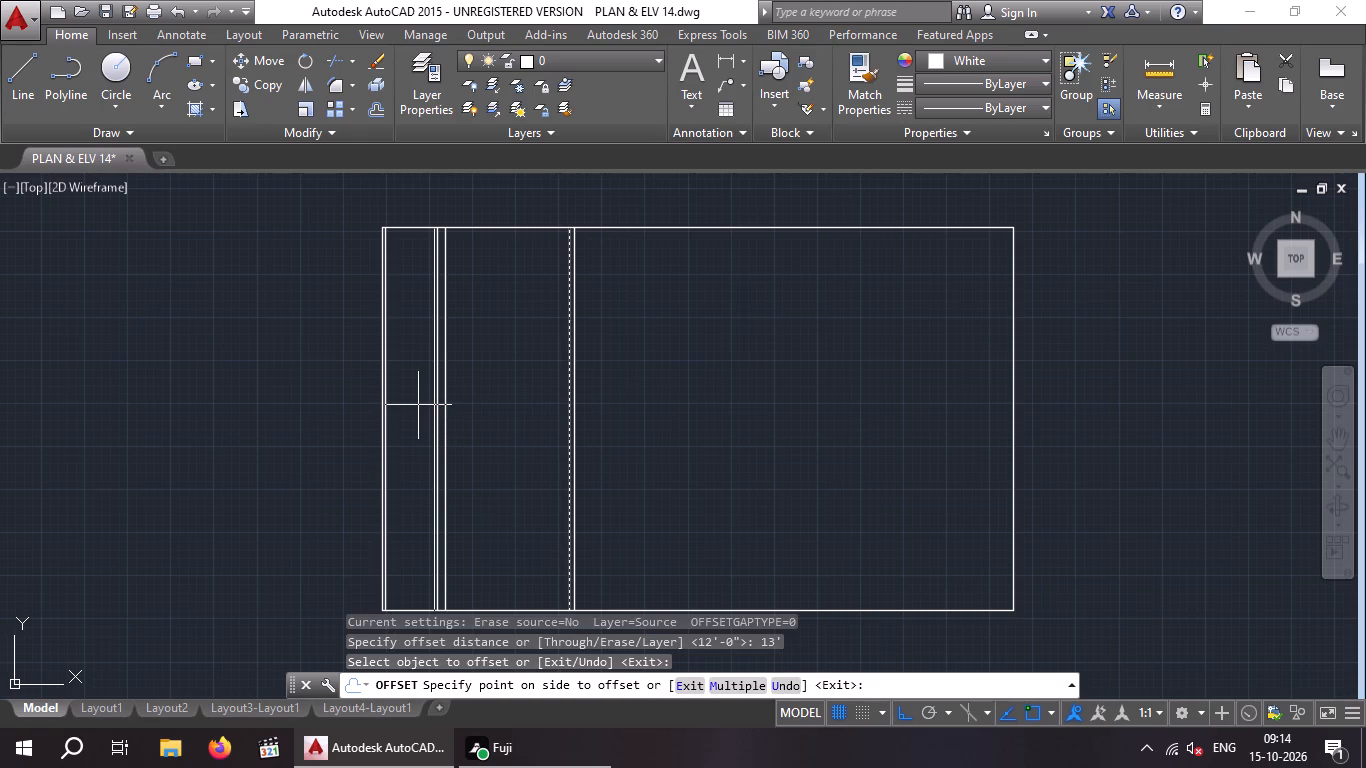
left_click(413, 405)
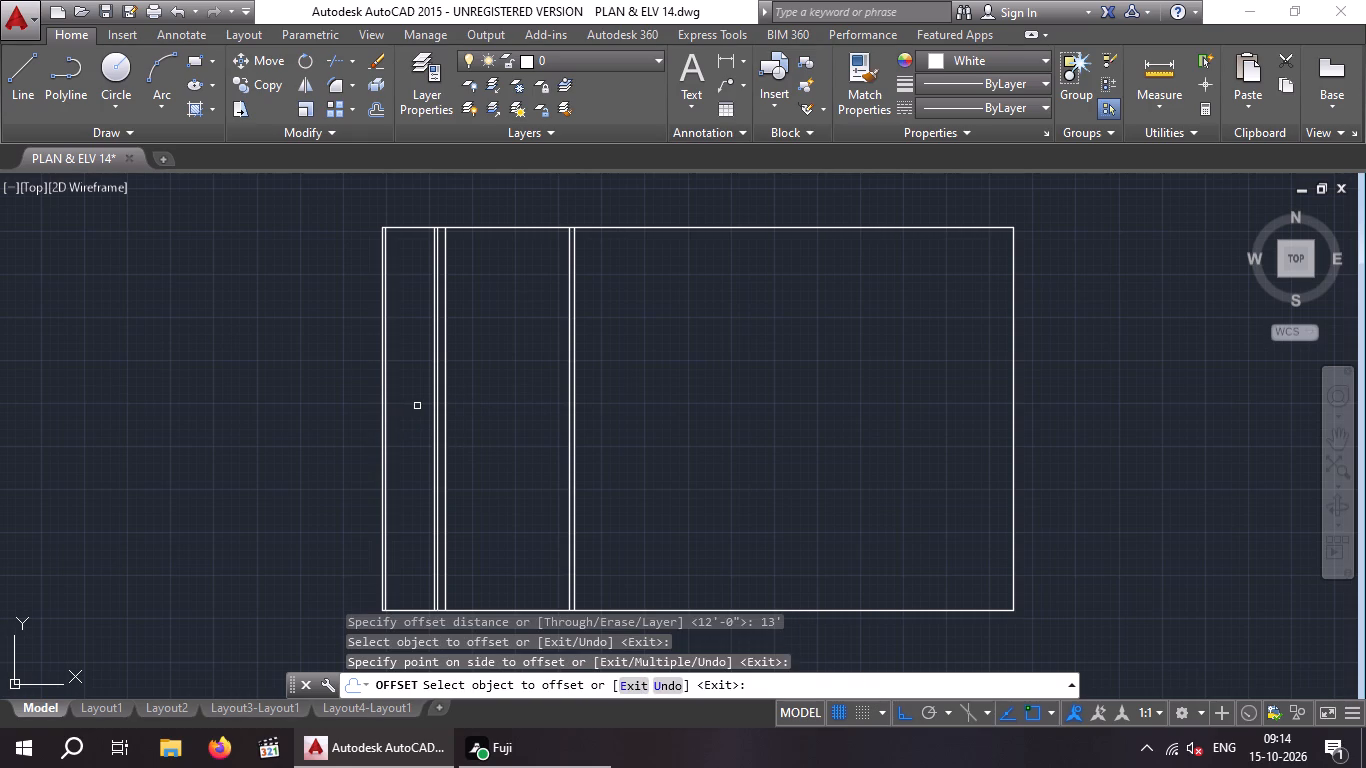
scroll(417, 406, "up", 2)
scroll(417, 406, "down", 1)
key("Escape")
key("Escape")
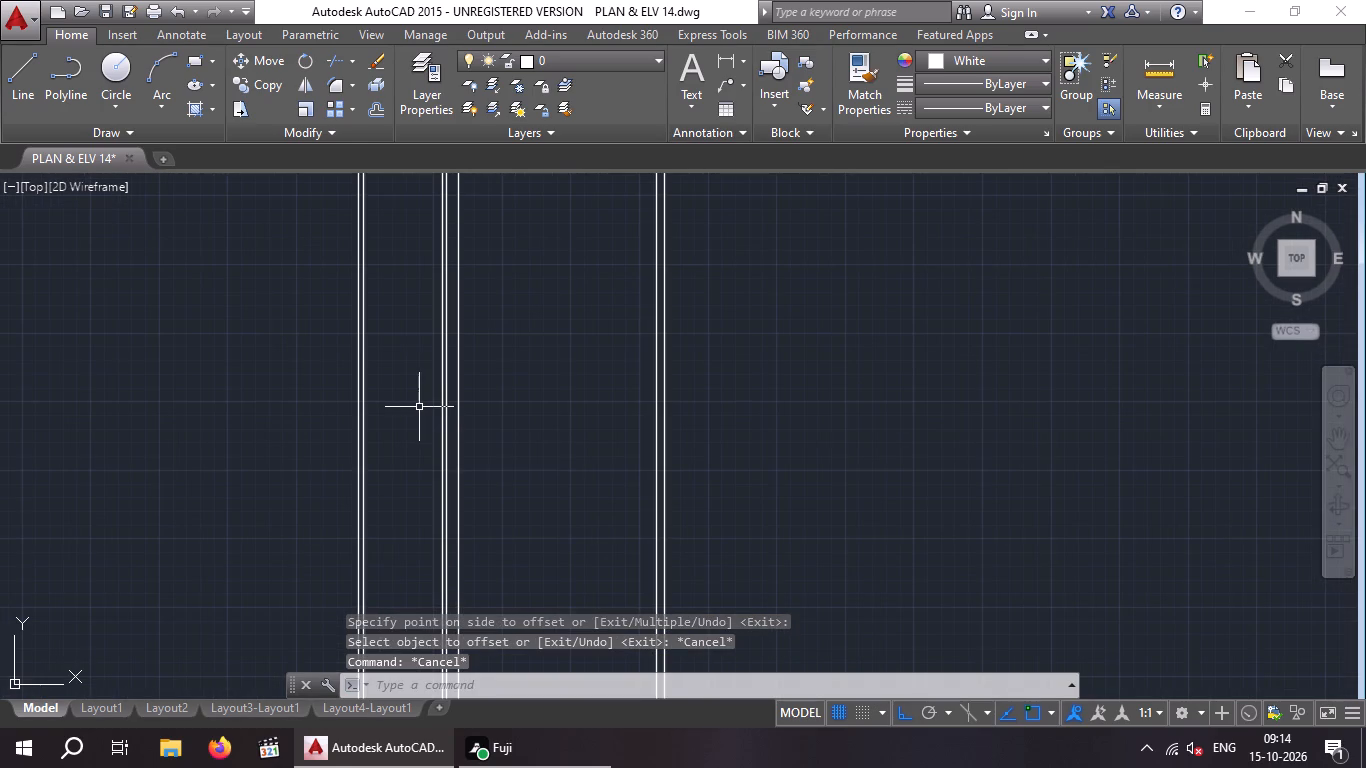
Offset the new line beside the 9" wall another 9" to the left.
key("o")
key("Return")
key("9")
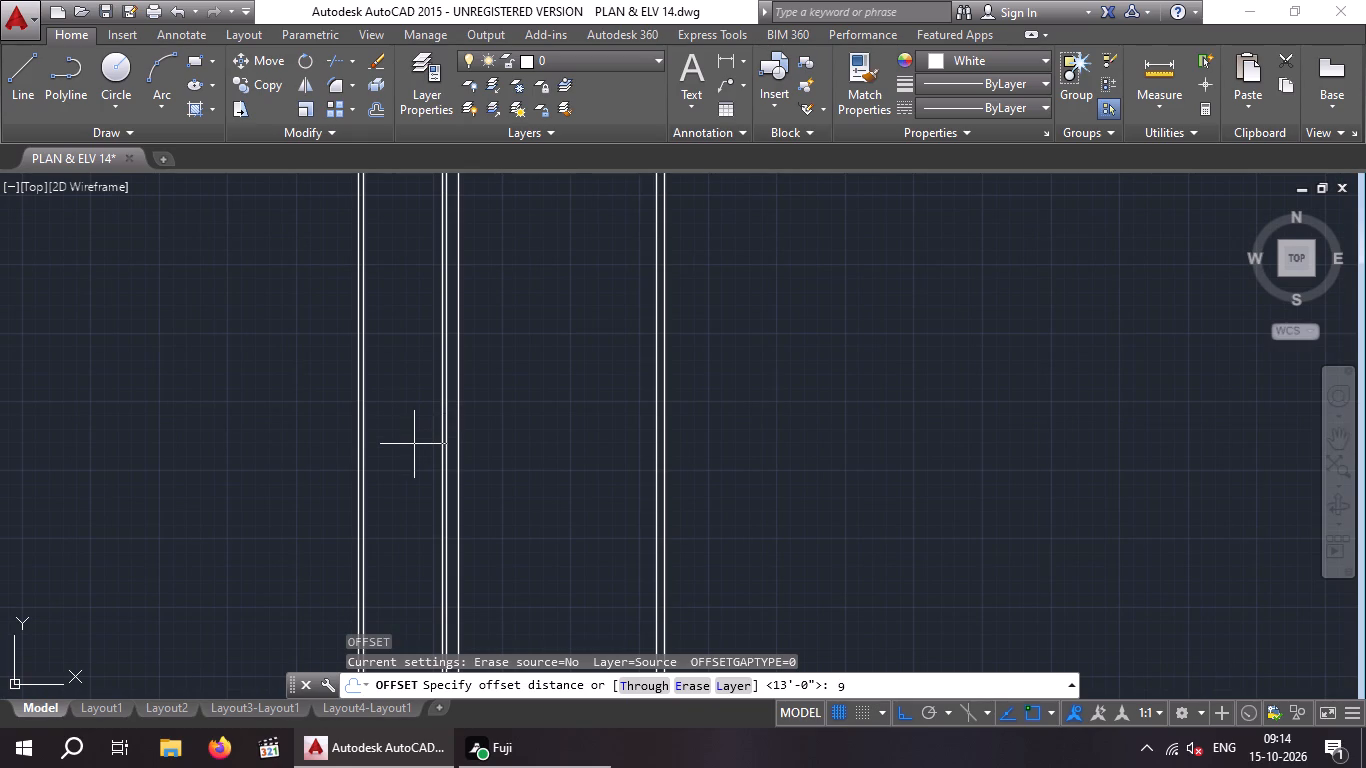
key("shift+quotedbl")
key("Return")
scroll(428, 452, "up", 1)
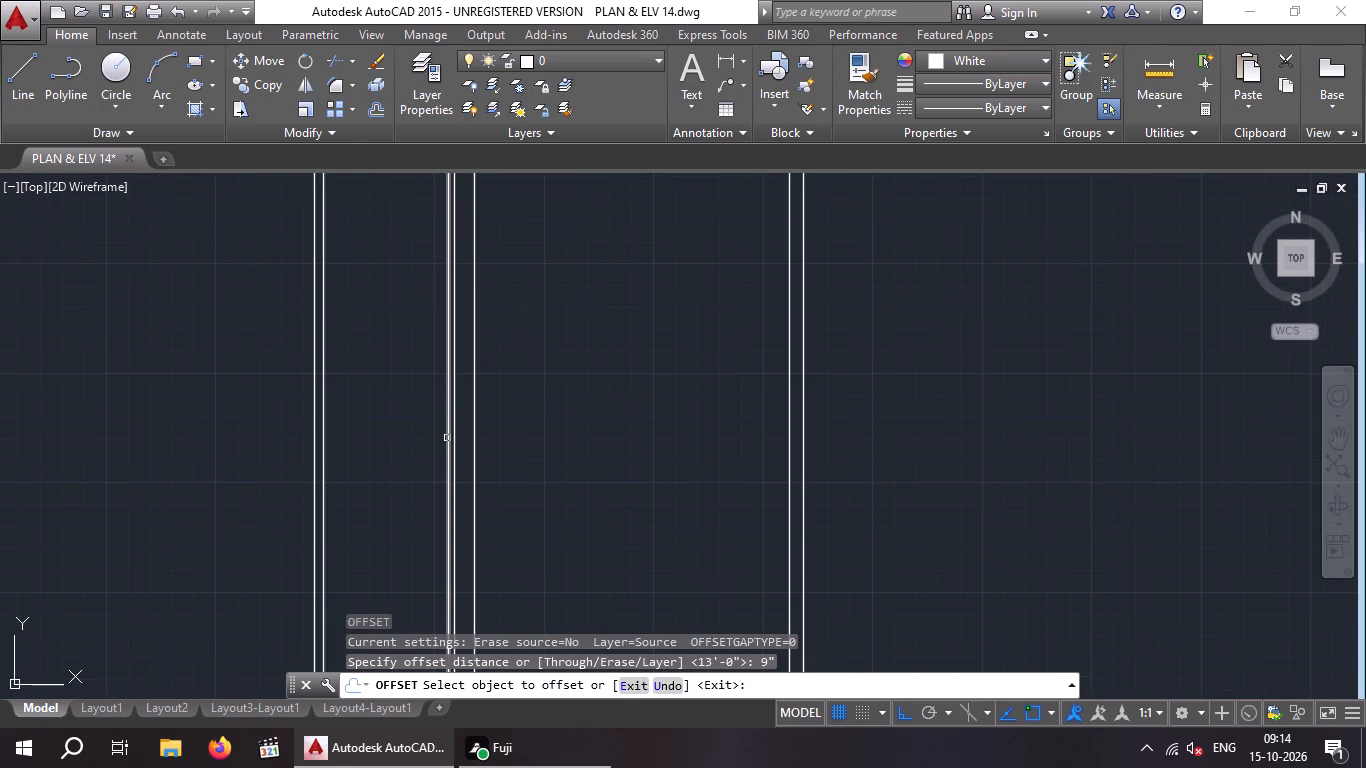
left_click(447, 438)
left_click(424, 437)
scroll(424, 437, "down", 2)
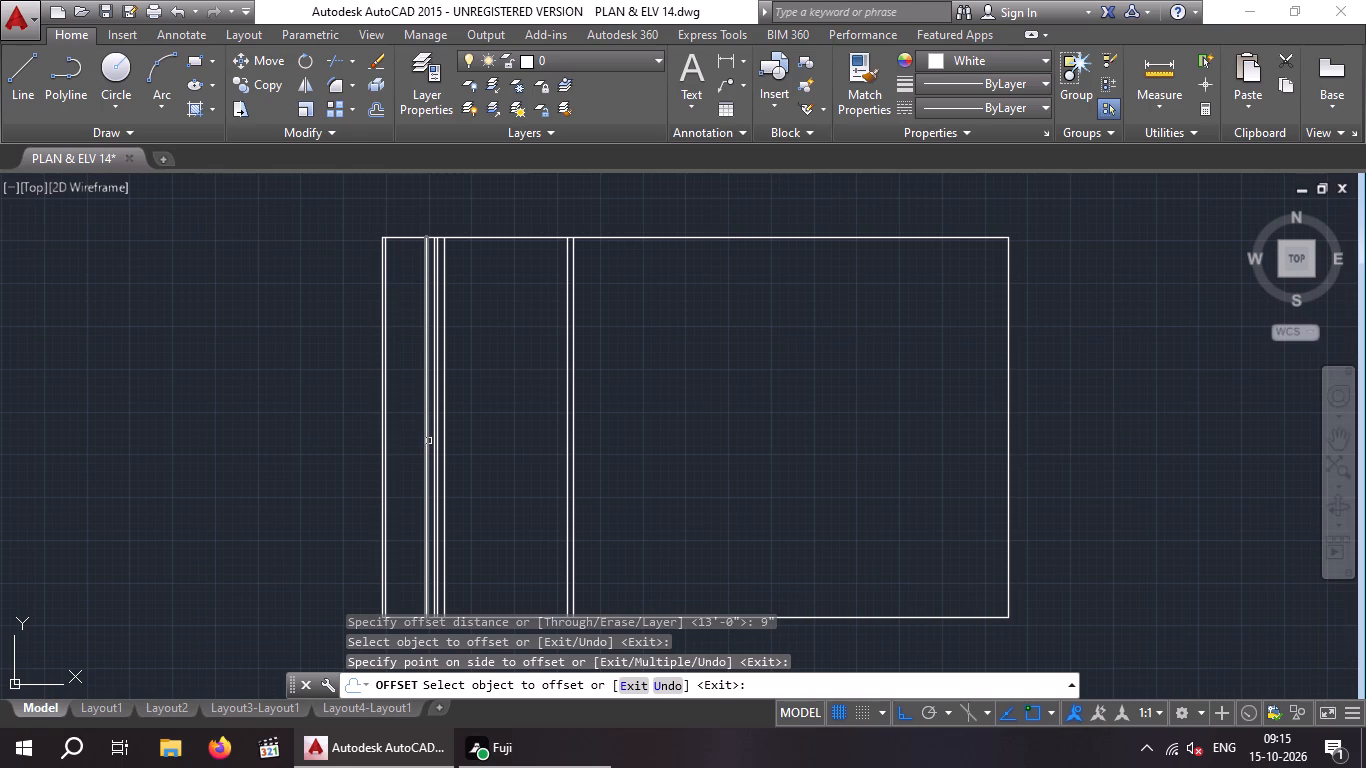
Offset the top edge of the outline 11' downward to set the depth of the upper room.
key("Escape")
key("Escape")
key("Escape")
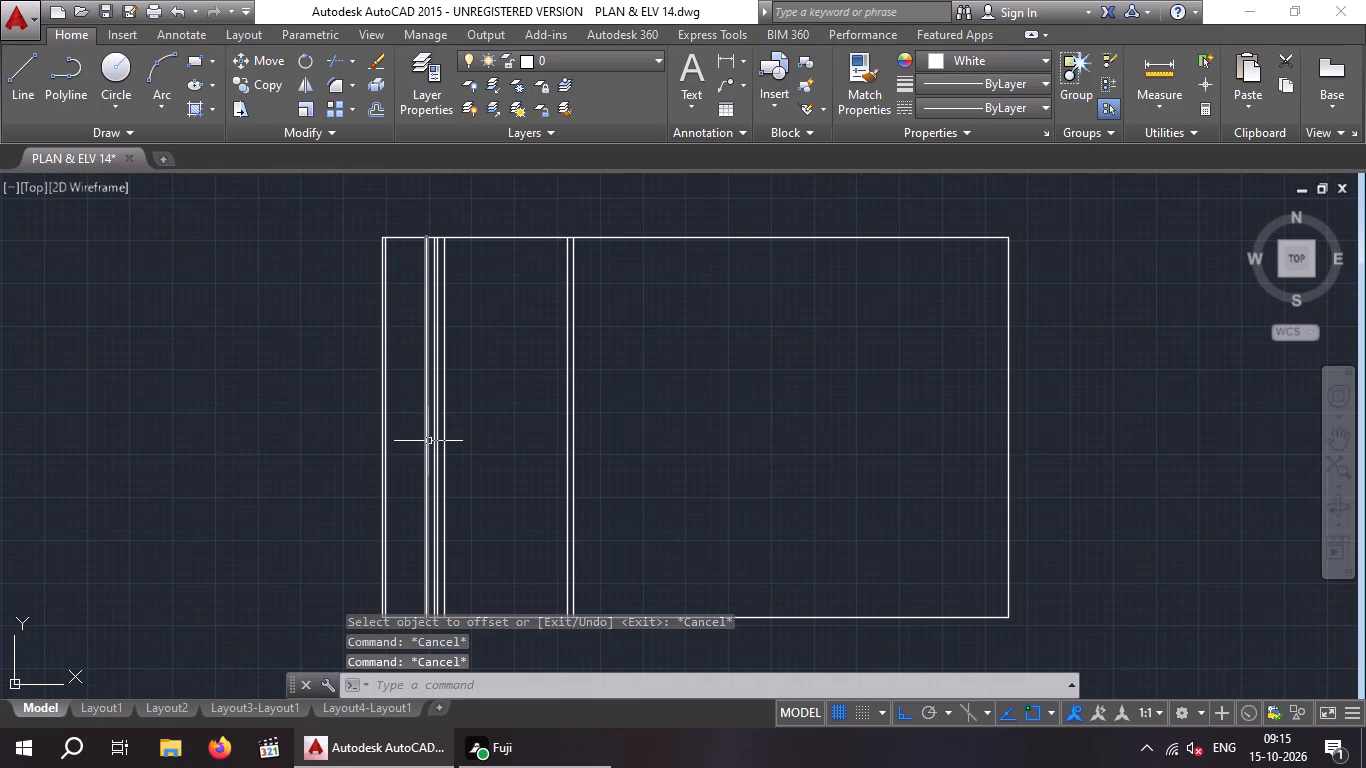
key("o")
key("Return")
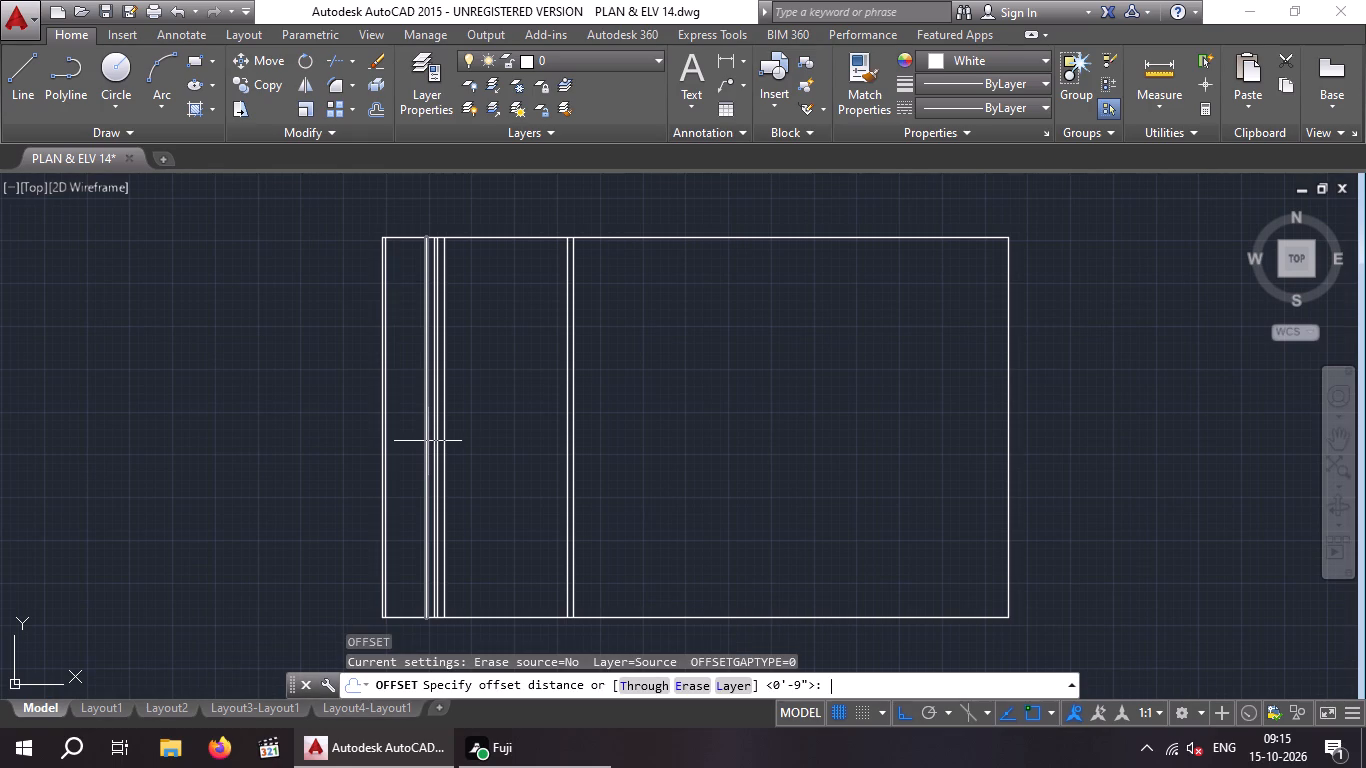
type("11")
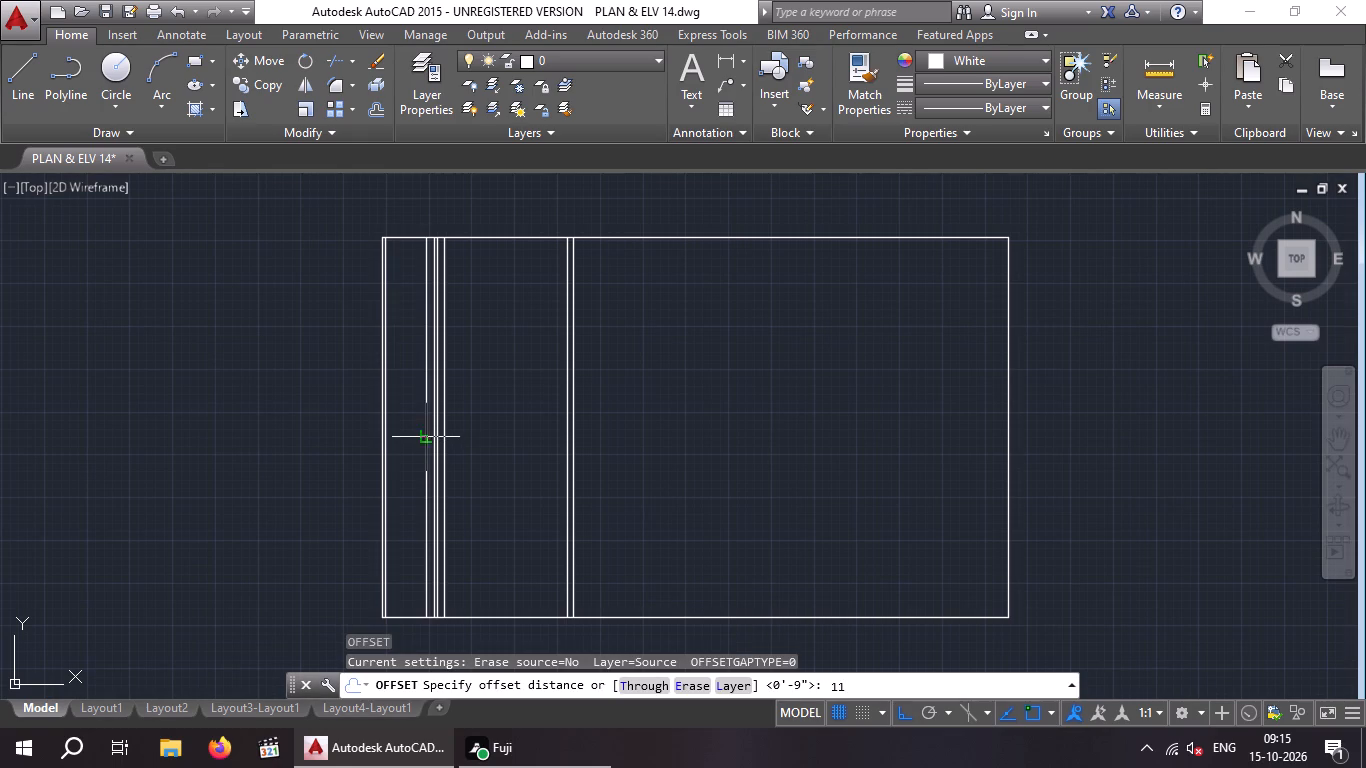
key("apostrophe")
key("Return")
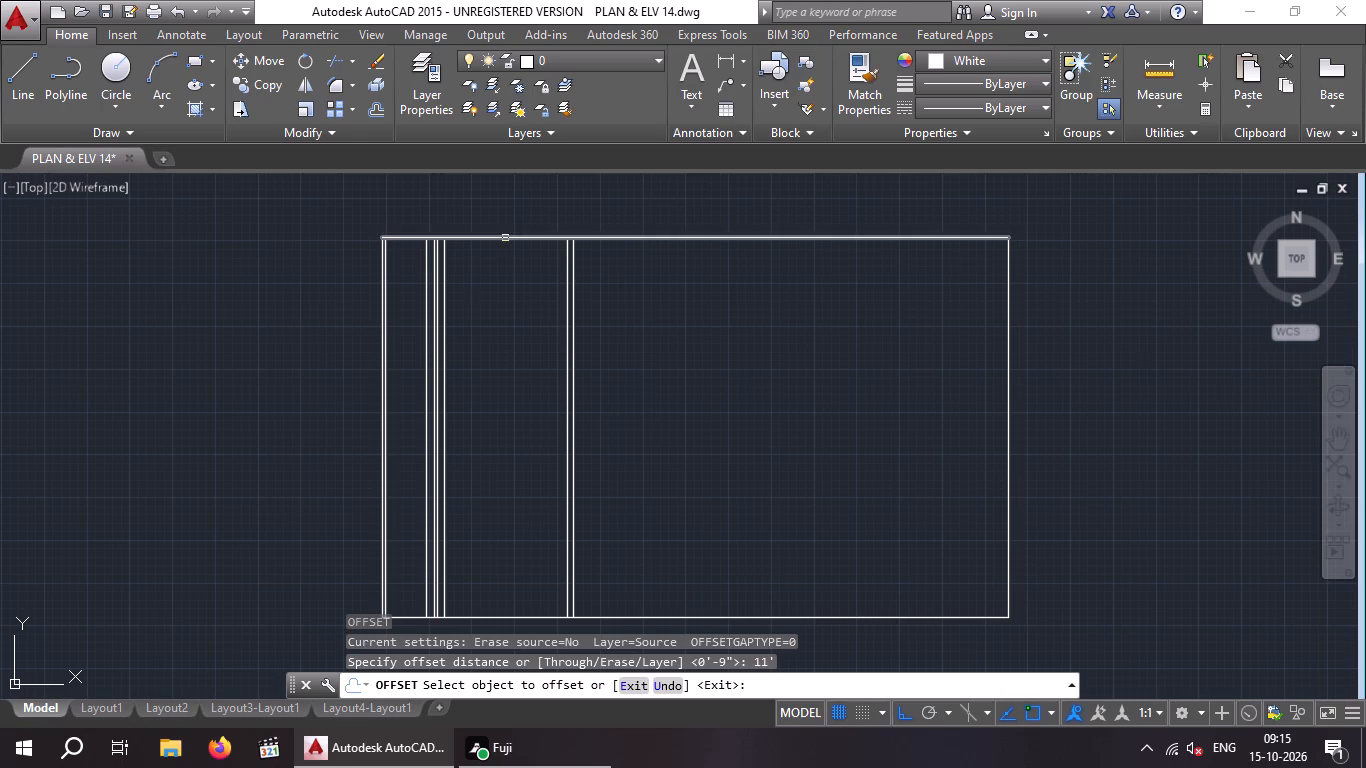
left_click(505, 238)
left_click(508, 368)
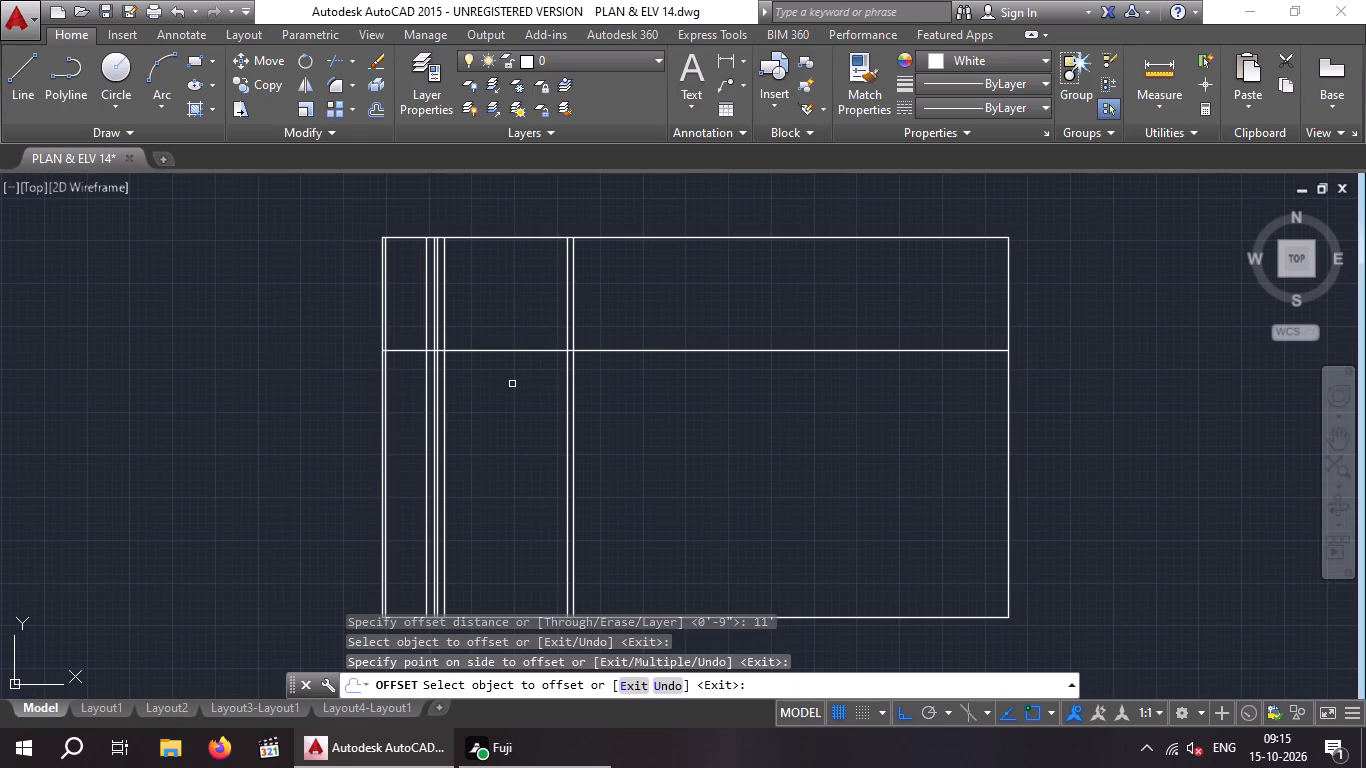
key("Escape")
key("Escape")
key("Escape")
Offset the new horizontal line 6" downward to form the wall below the upper room.
key("o")
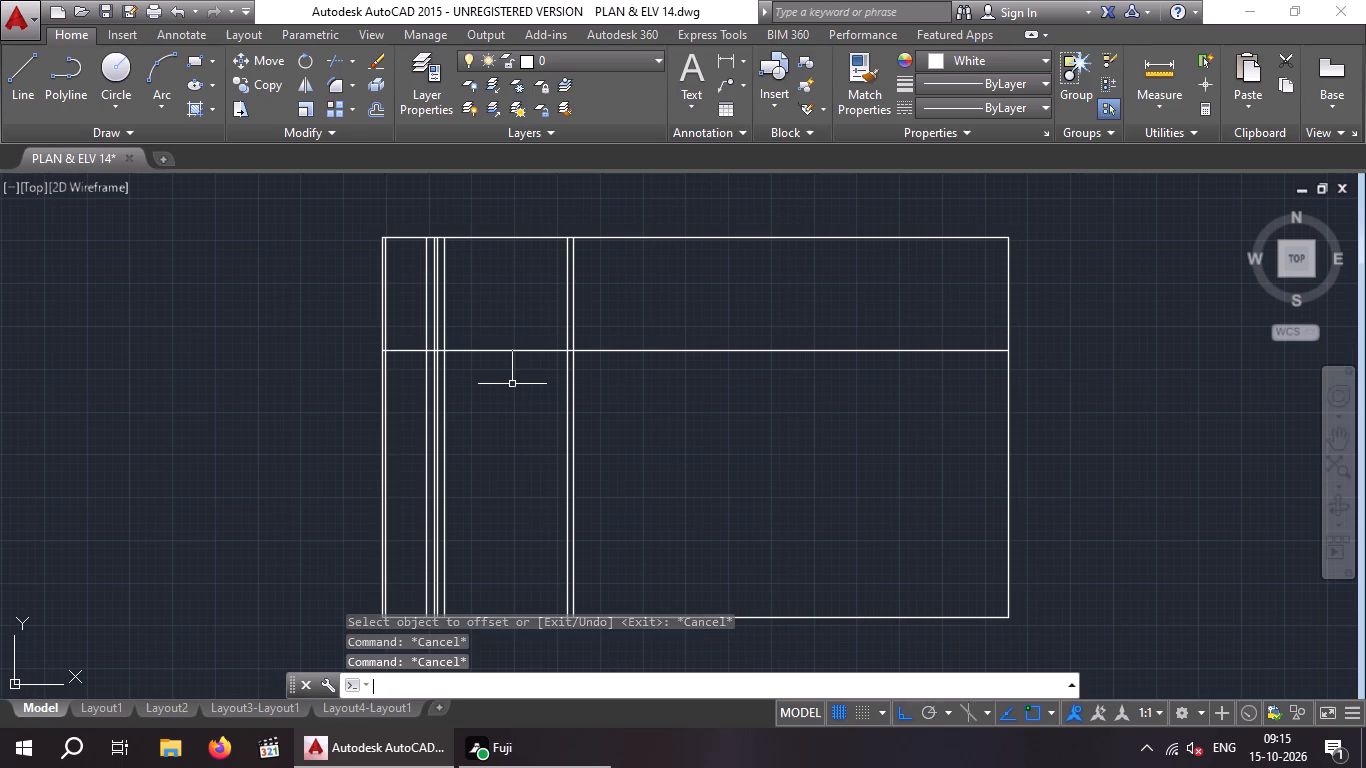
key("Return")
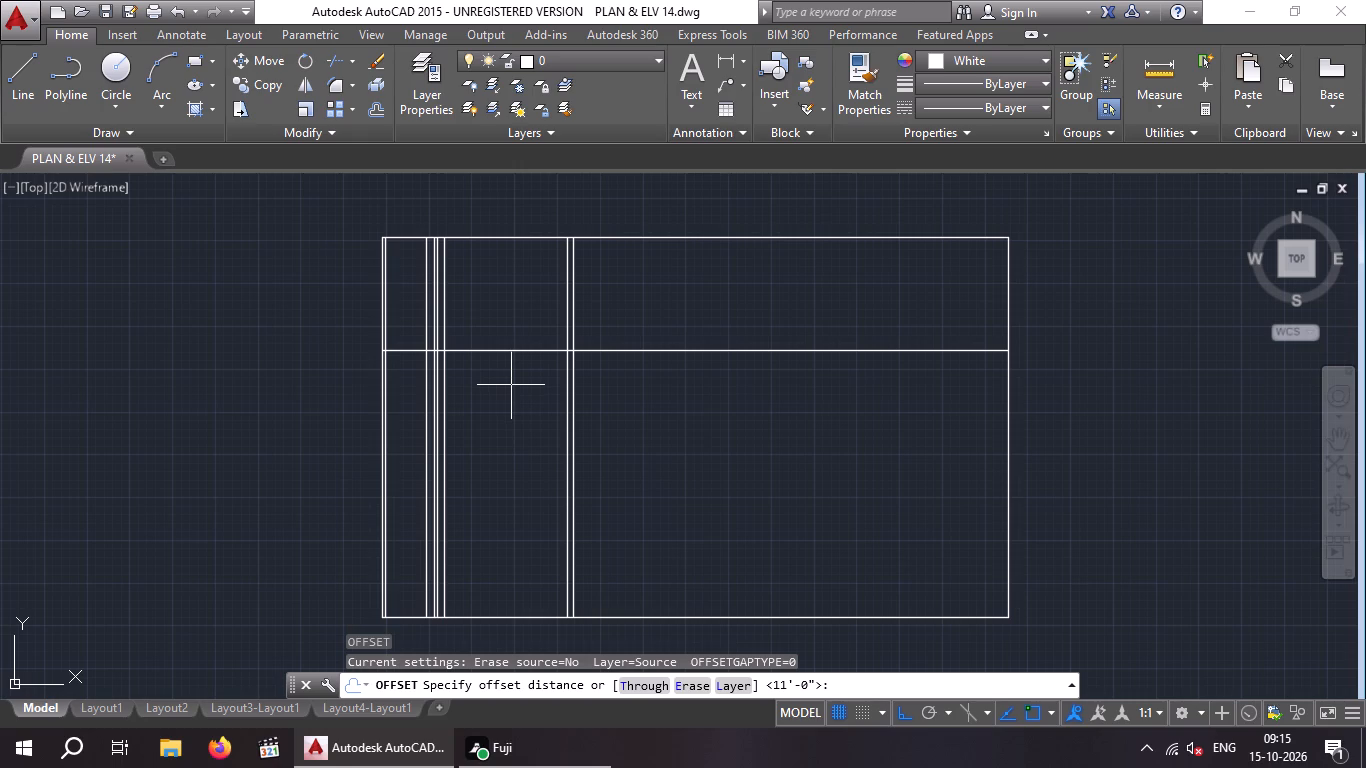
key("6")
key("shift+quotedbl")
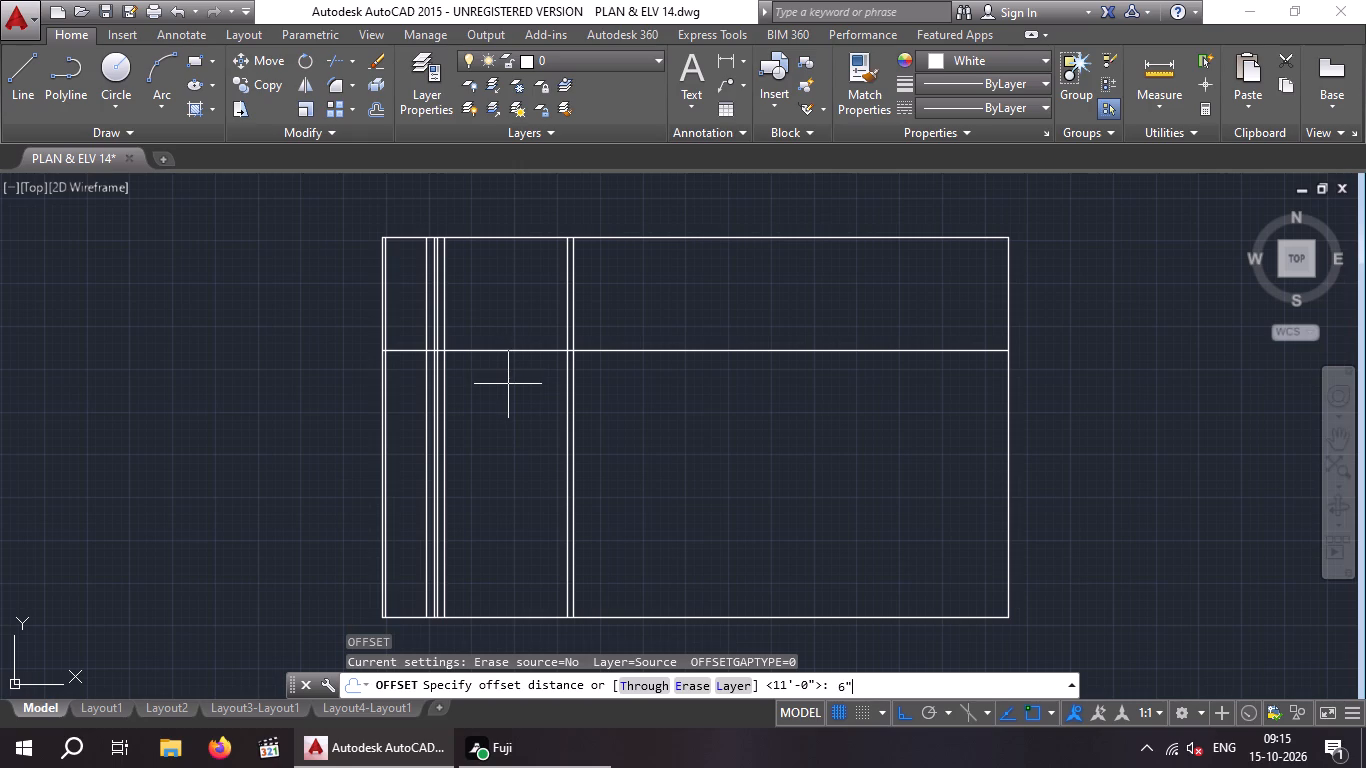
key("Return")
left_click_drag(488, 353, 491, 373)
left_click(492, 391)
key("Escape")
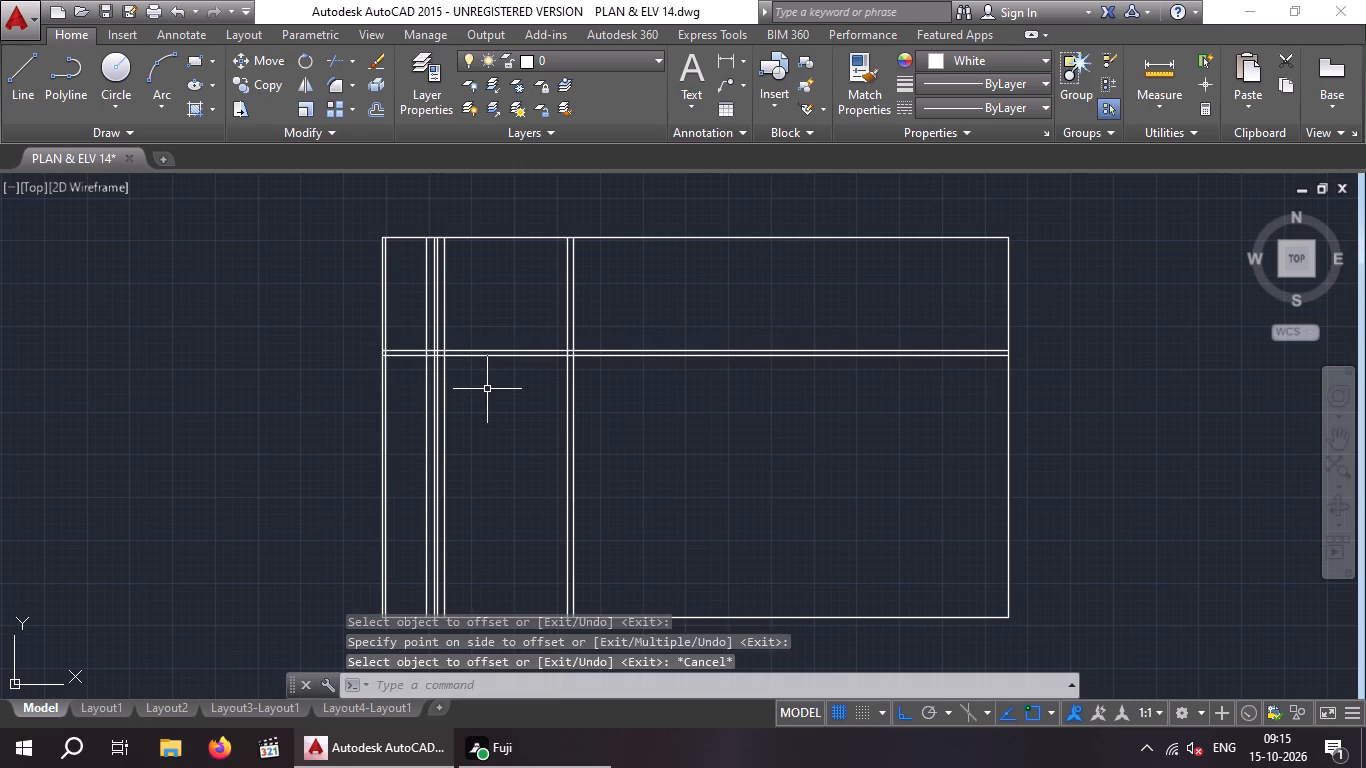
key("Escape")
key("Escape")
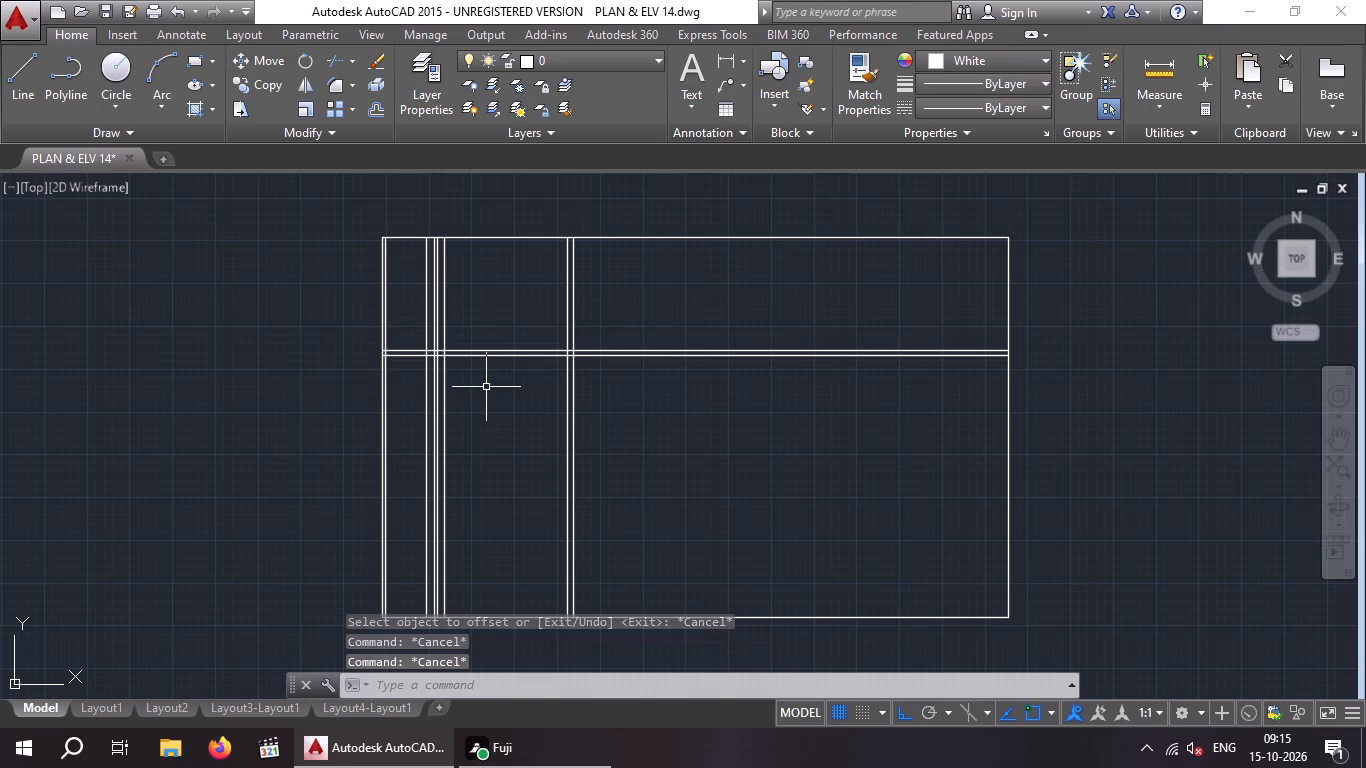
Trim both lines of the left 9" partition wall above the horizontal 6" wall, clearing them from the upper room.
type("TR")
key("space")
key("space")
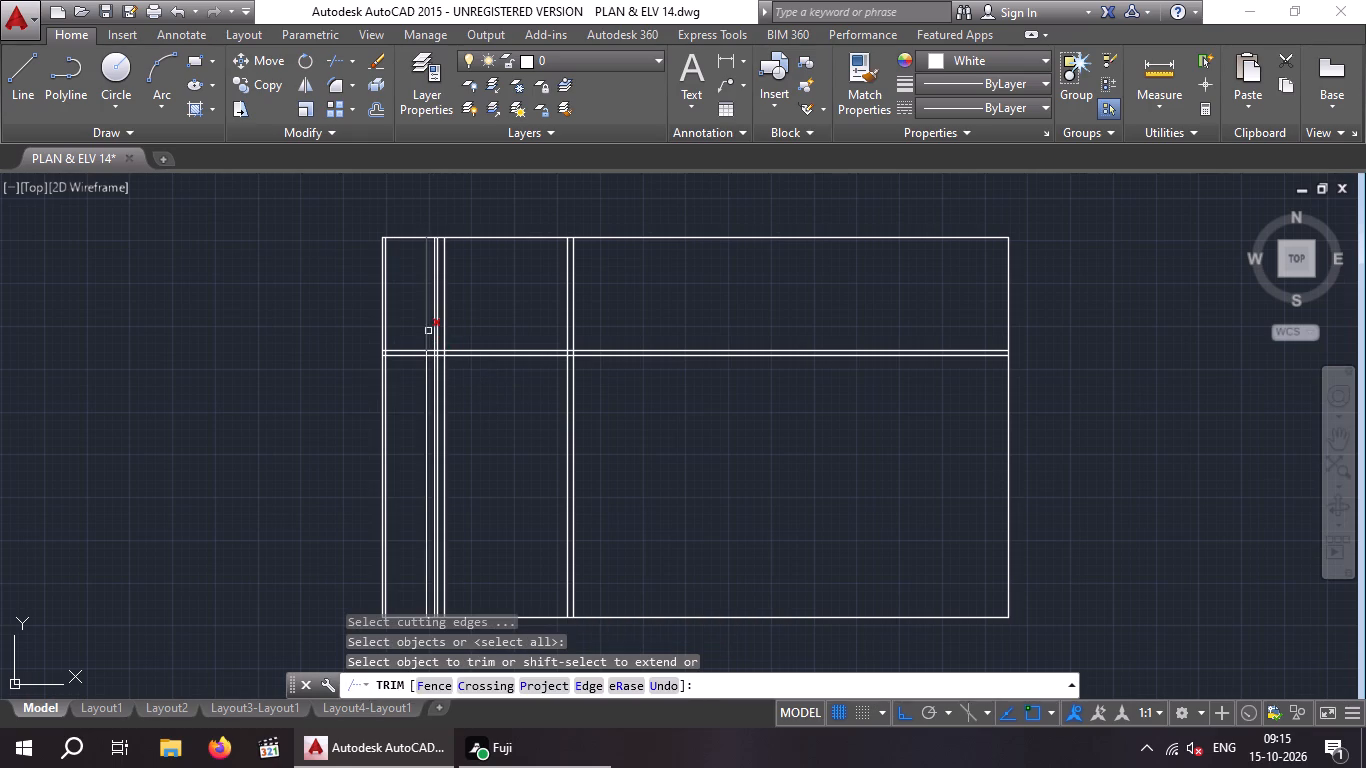
scroll(428, 331, "up", 3)
left_click(440, 331)
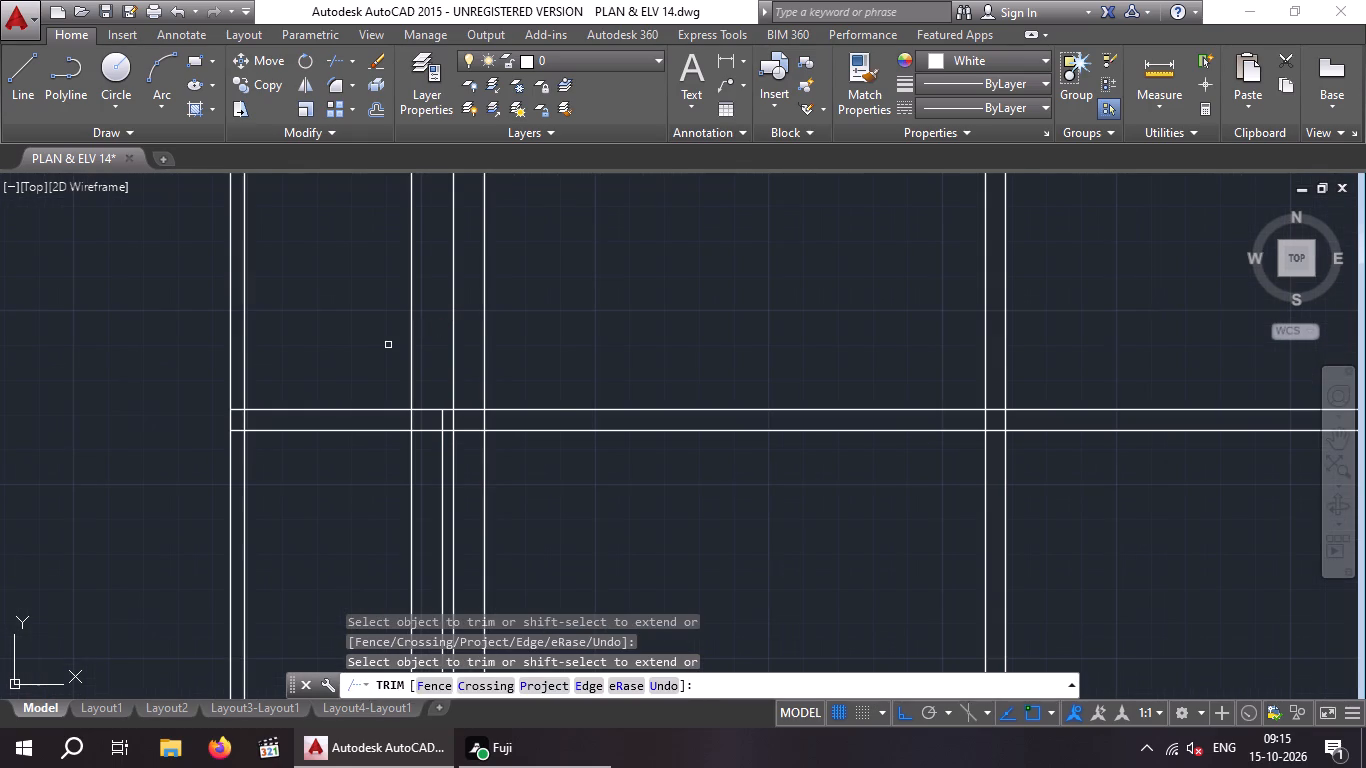
left_click(412, 340)
scroll(412, 340, "down", 4)
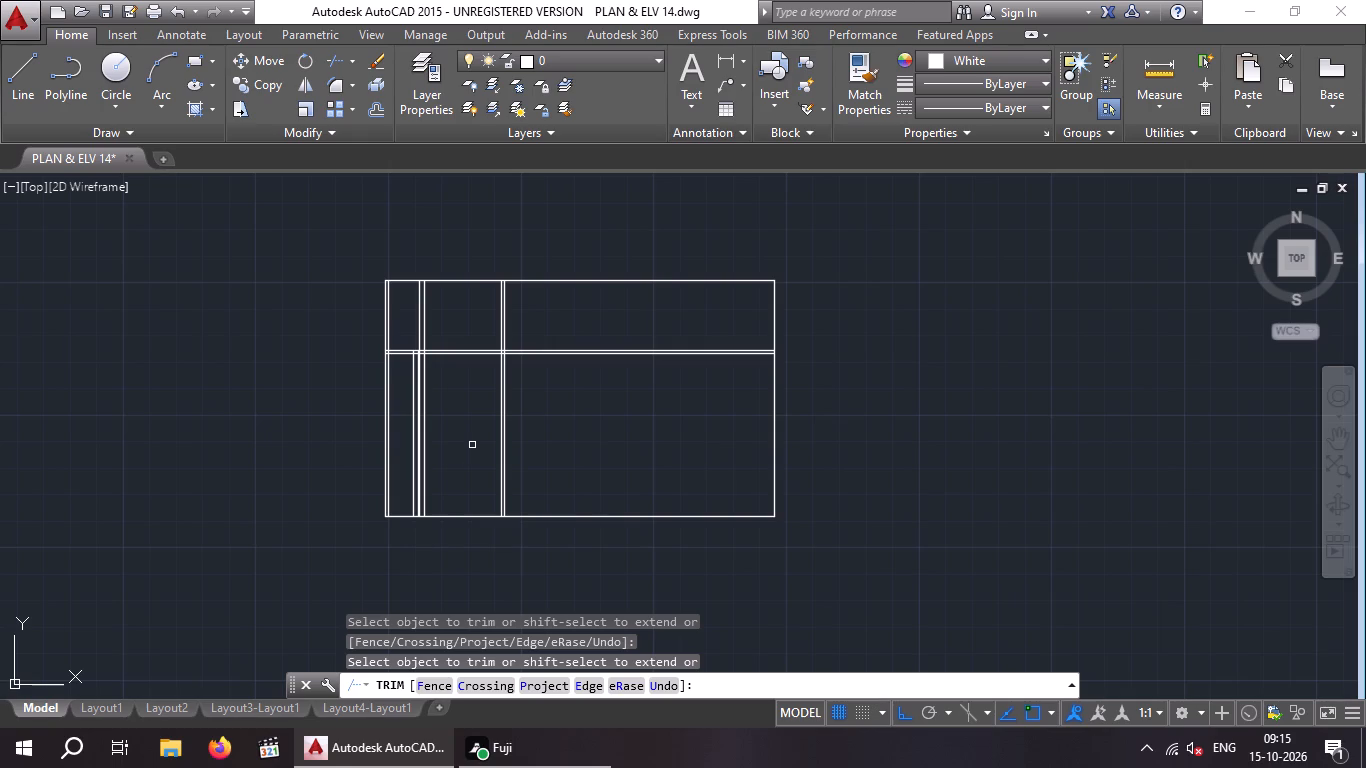
key("Escape")
key("Escape")
key("Escape")
key("Escape")
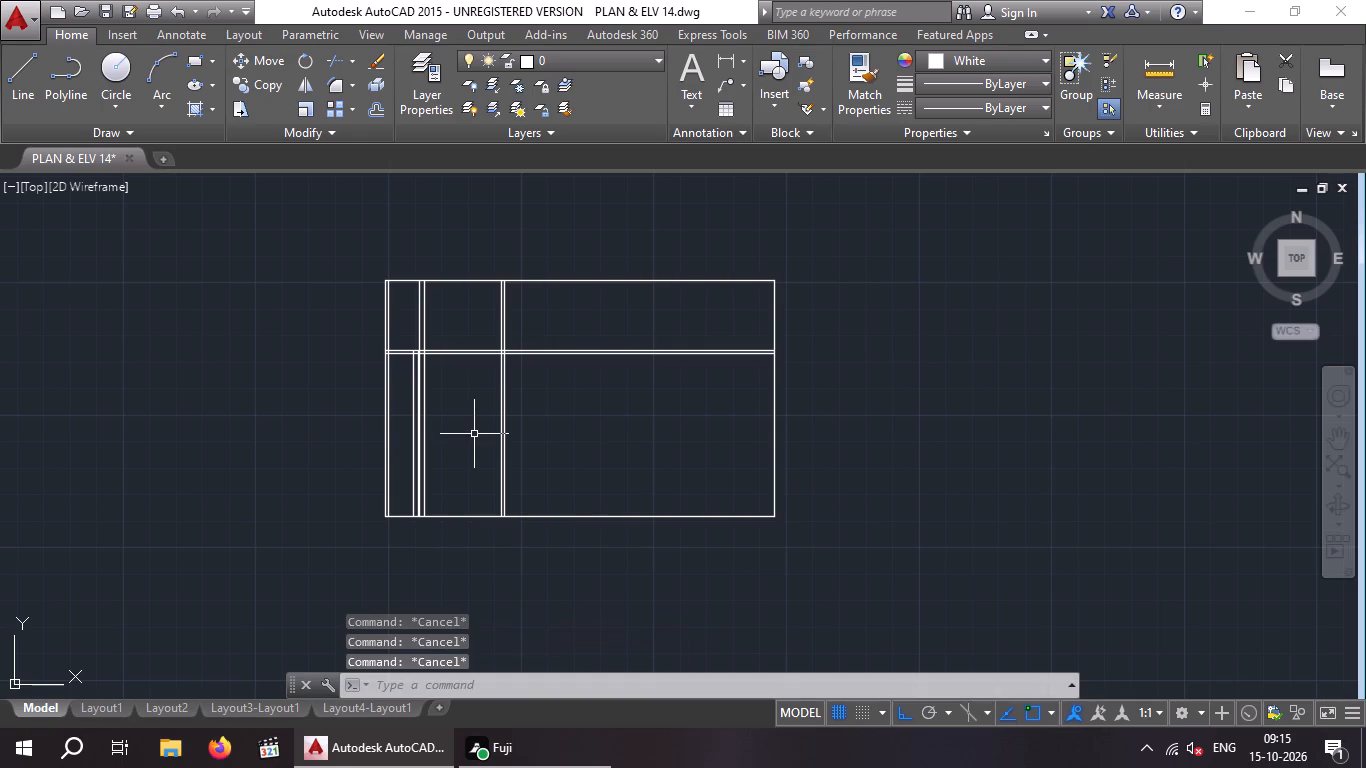
Offset the lower line of the horizontal 6" wall 11' downward to set the middle room's depth.
key("o")
key("Return")
key("1")
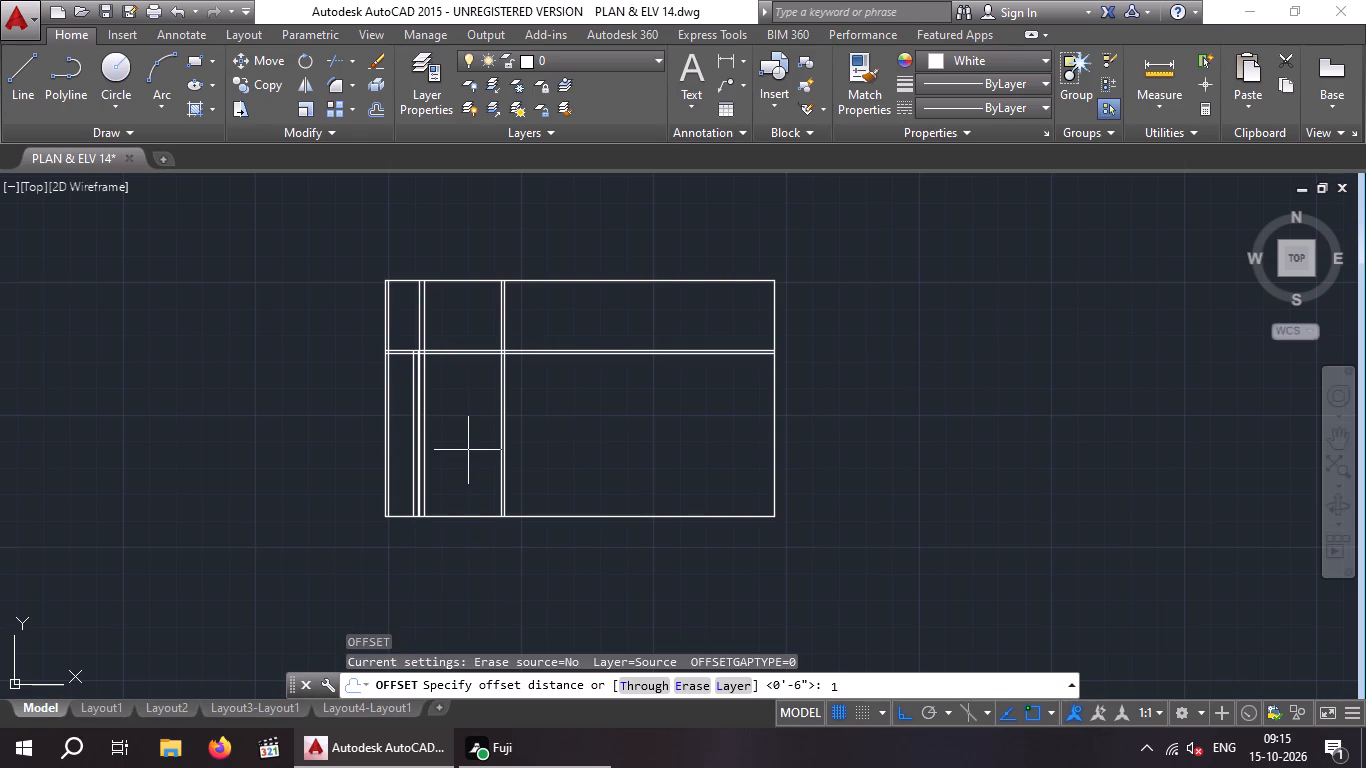
key("1")
key("apostrophe")
key("Return")
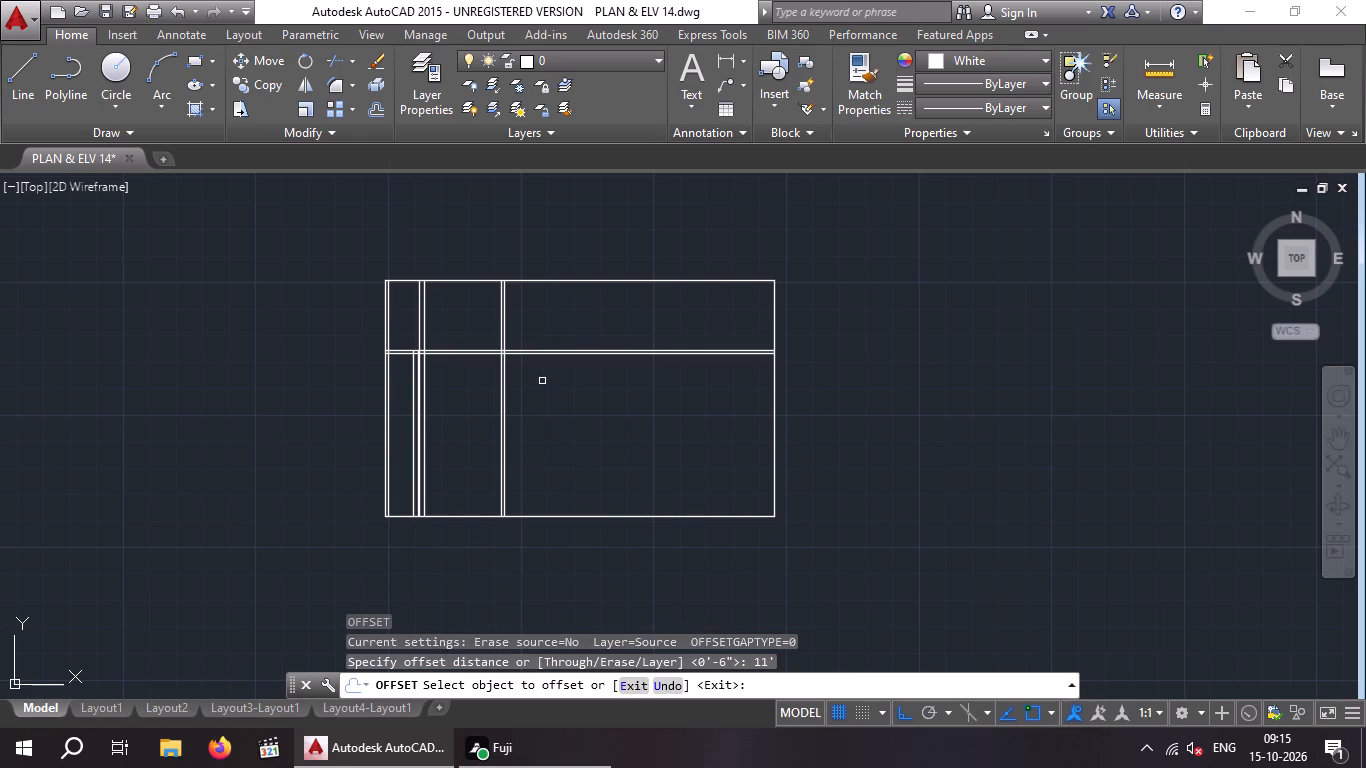
scroll(542, 381, "up", 1)
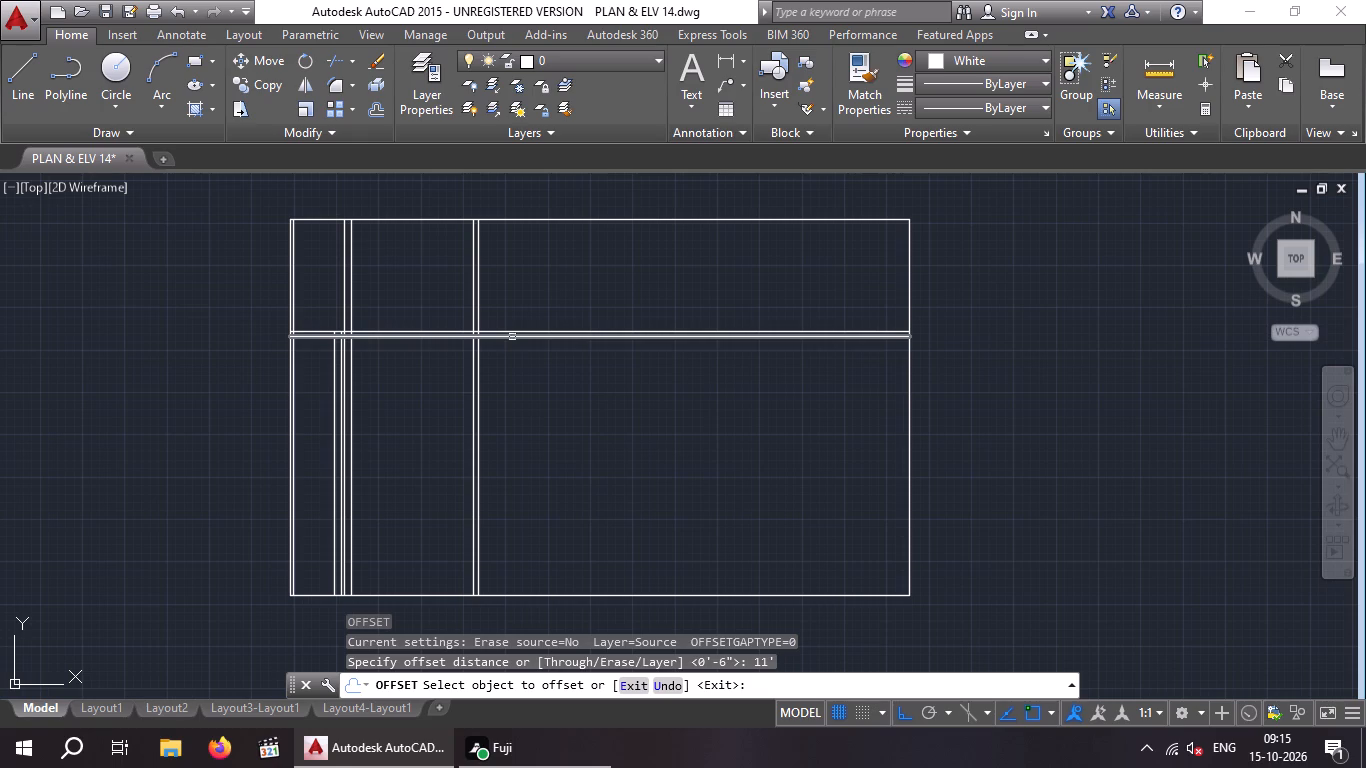
left_click(512, 339)
left_click(506, 385)
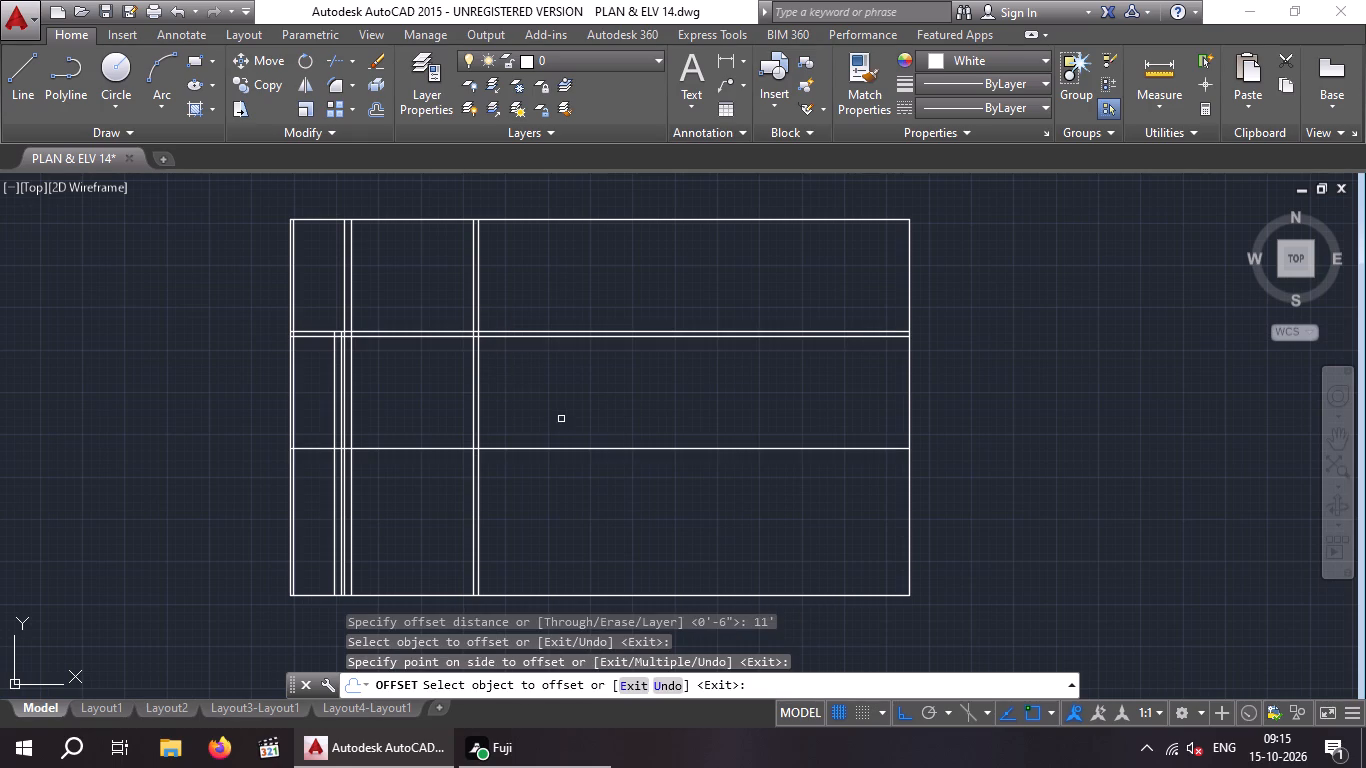
key("Escape")
key("Escape")
Offset the new horizontal line 6" downward to form the wall below the middle room.
key("o")
key("Return")
key("6")
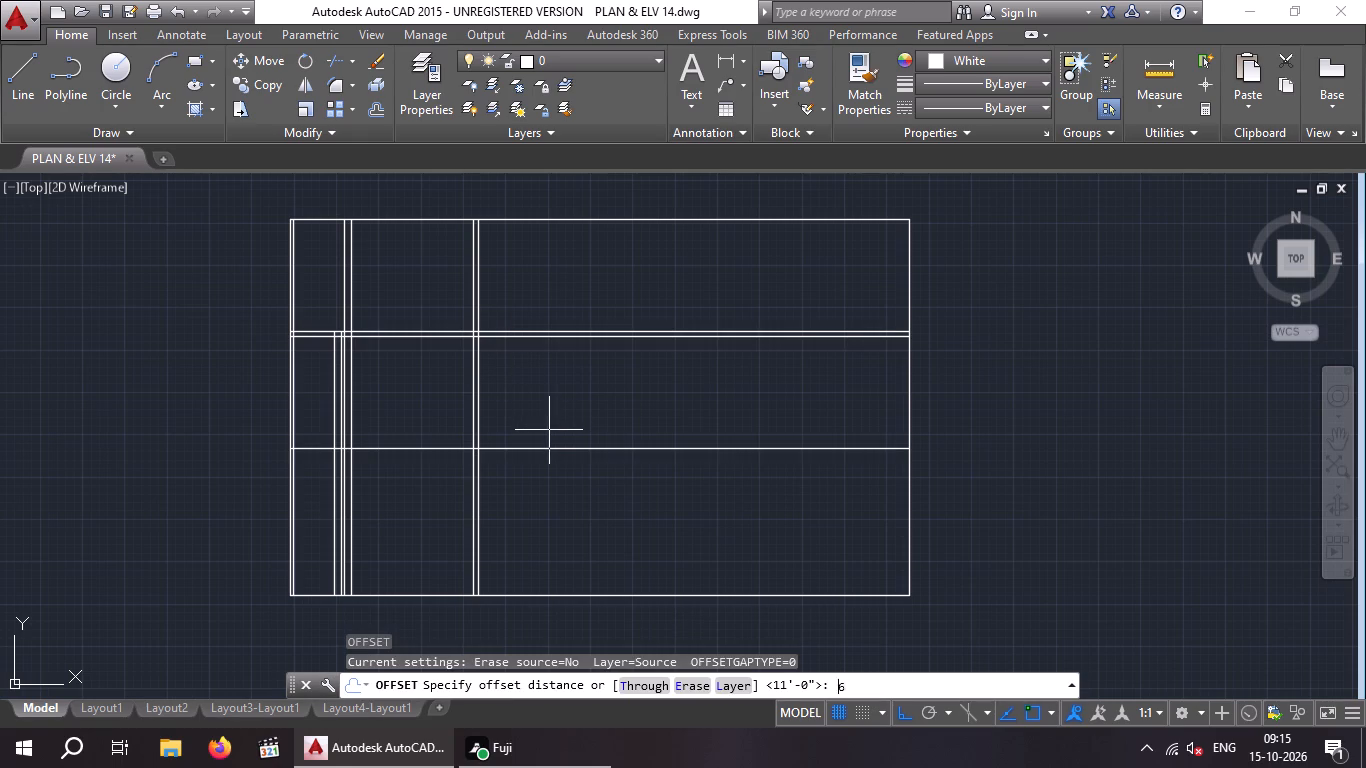
key("shift+quotedbl")
key("Return")
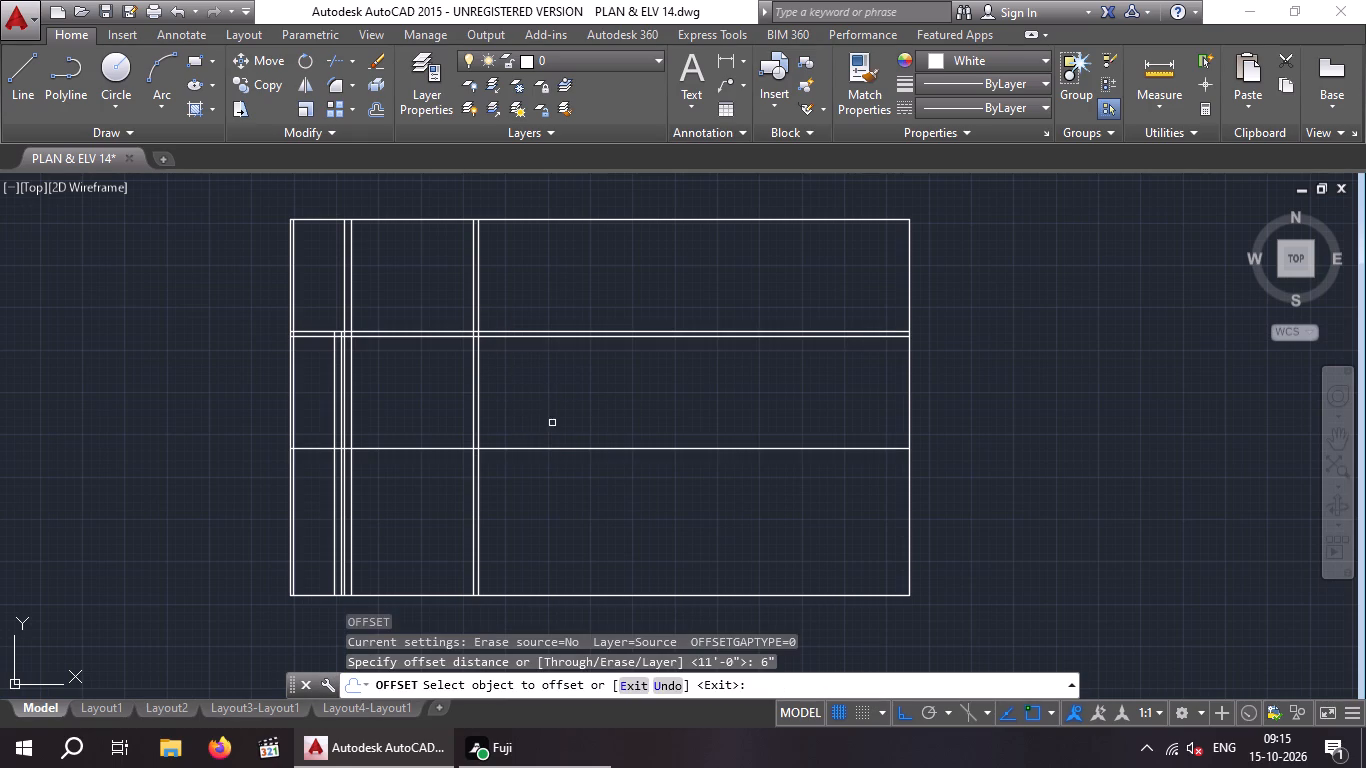
left_click(550, 448)
left_click(540, 465)
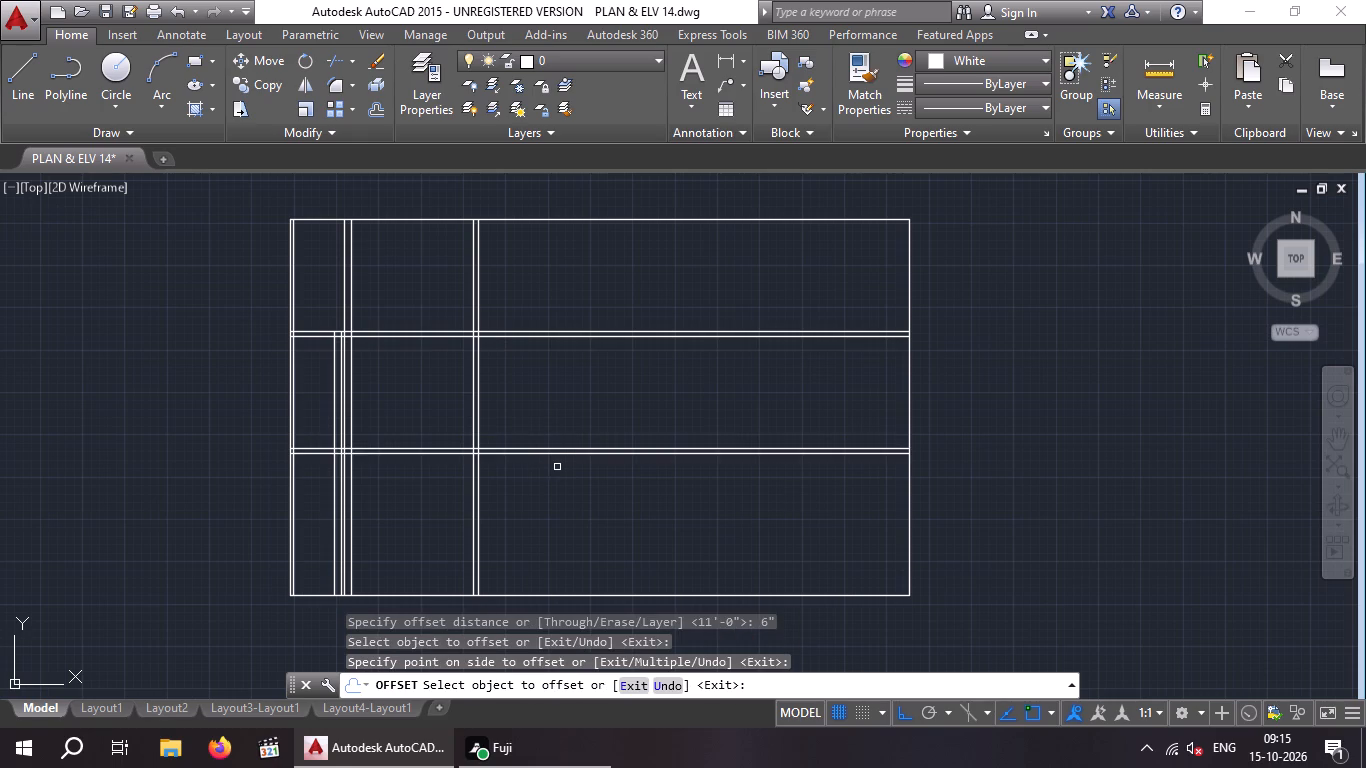
key("Escape")
key("Escape")
key("Escape")
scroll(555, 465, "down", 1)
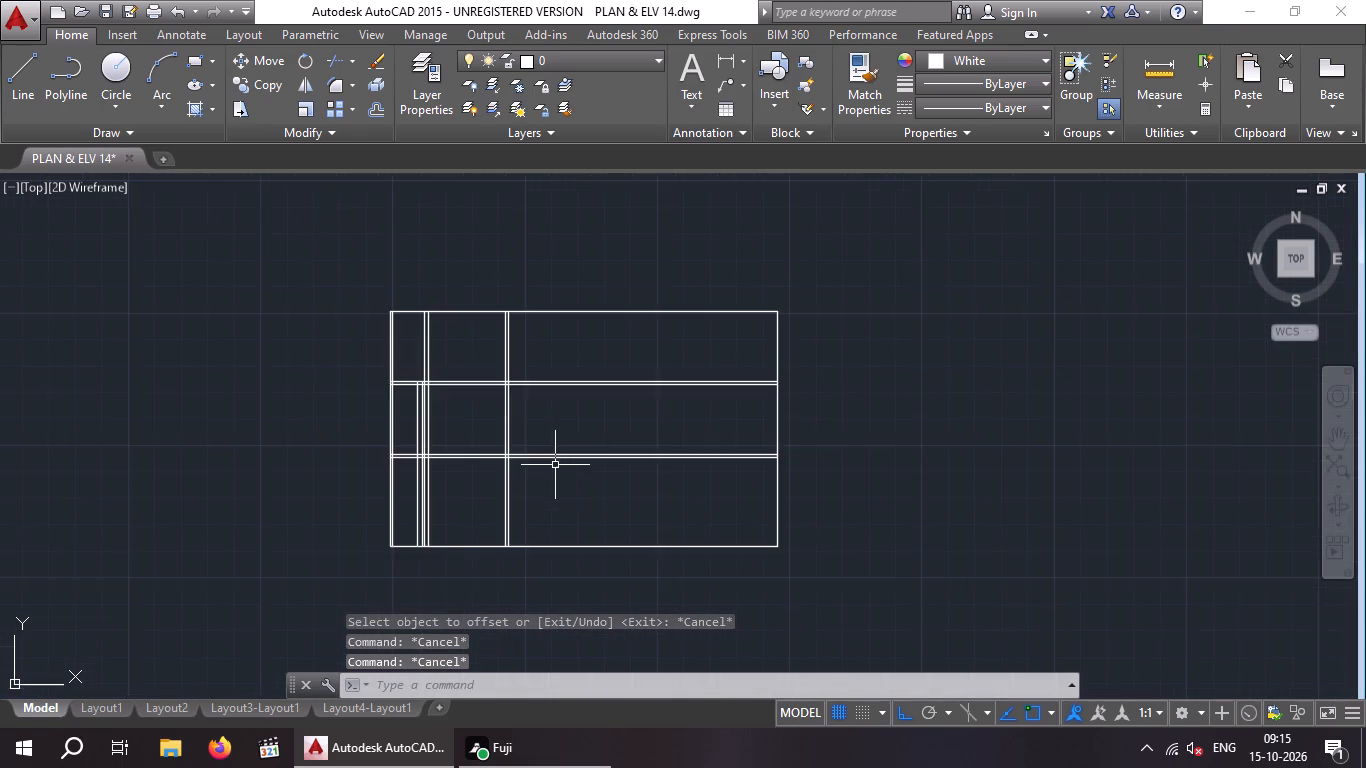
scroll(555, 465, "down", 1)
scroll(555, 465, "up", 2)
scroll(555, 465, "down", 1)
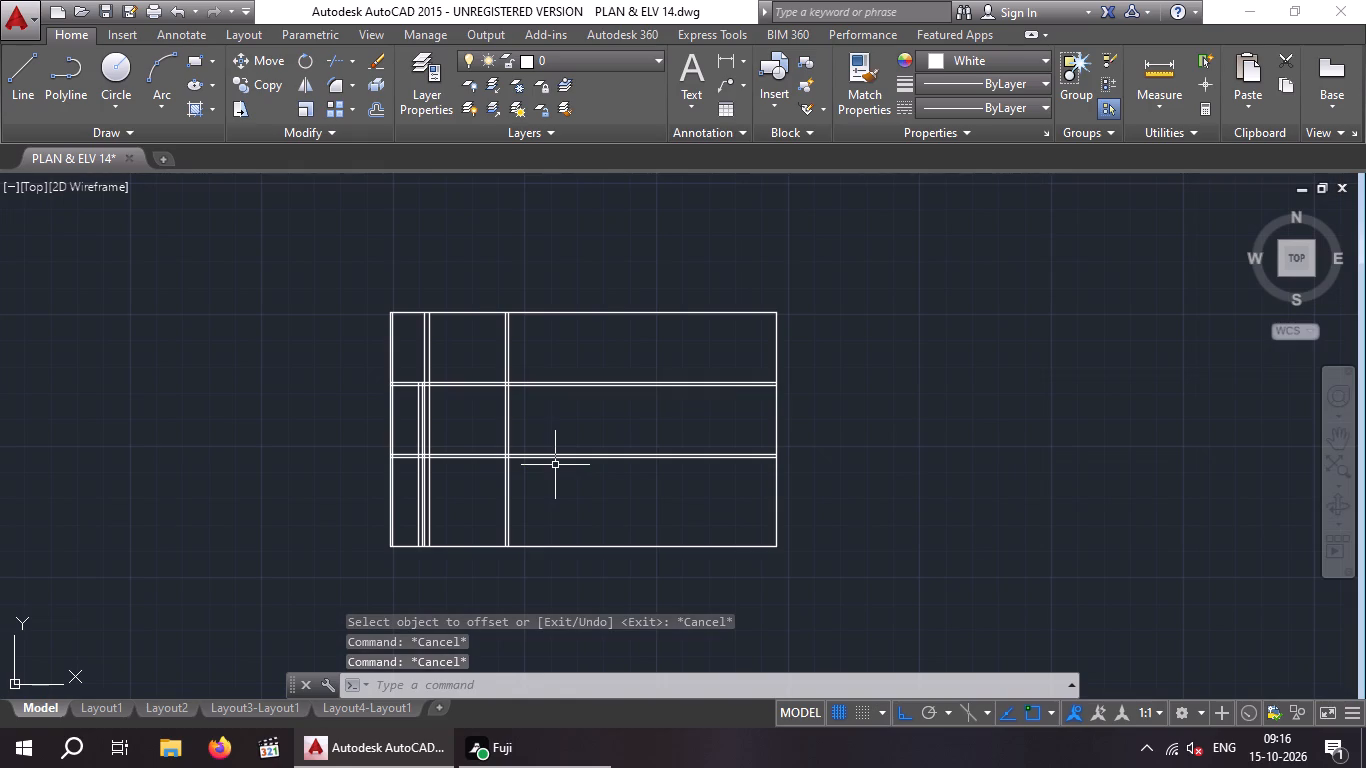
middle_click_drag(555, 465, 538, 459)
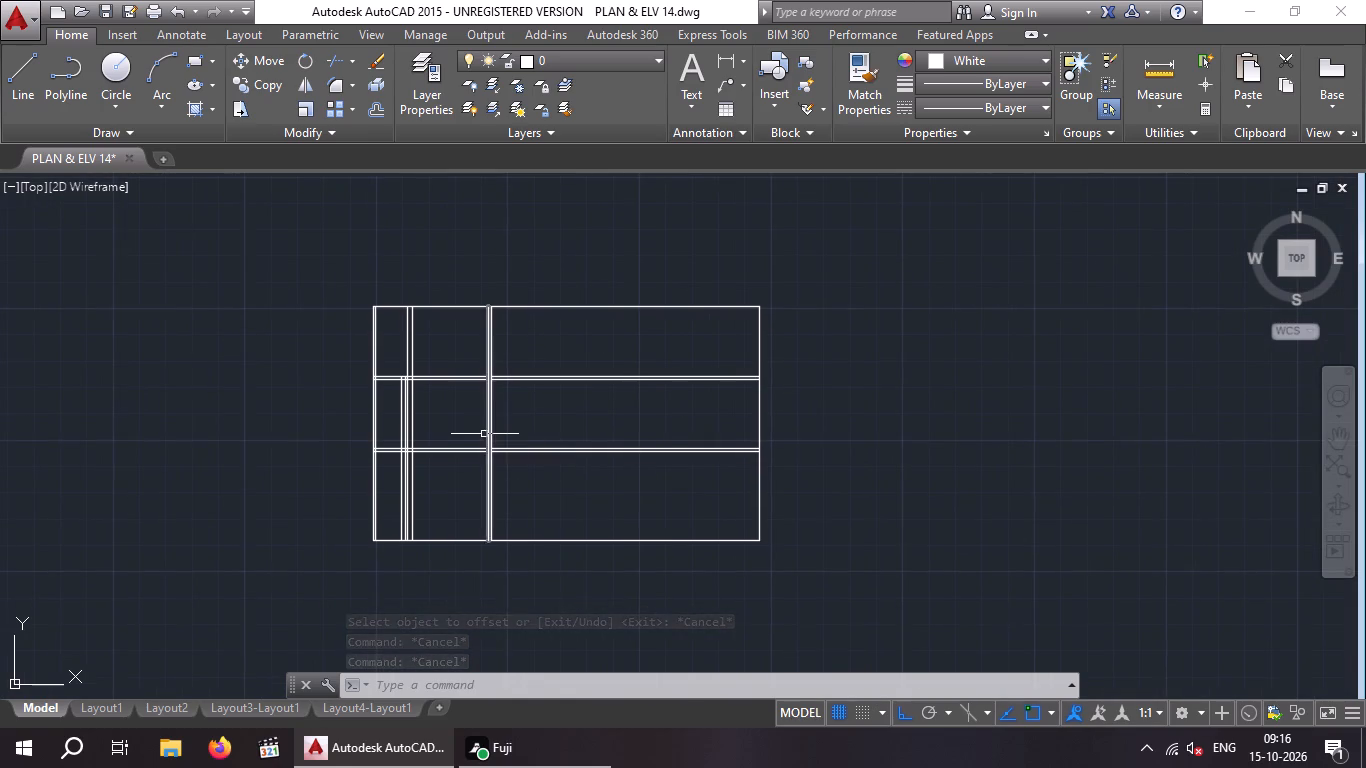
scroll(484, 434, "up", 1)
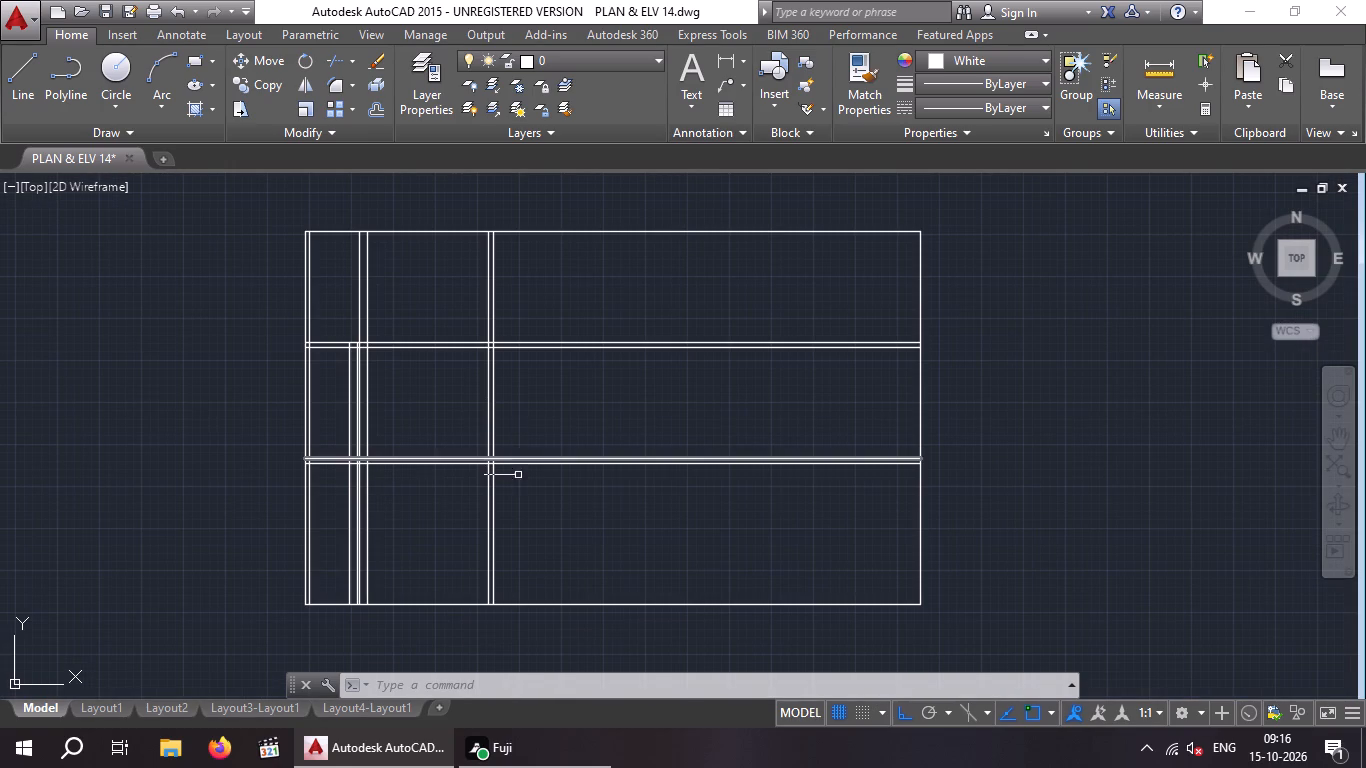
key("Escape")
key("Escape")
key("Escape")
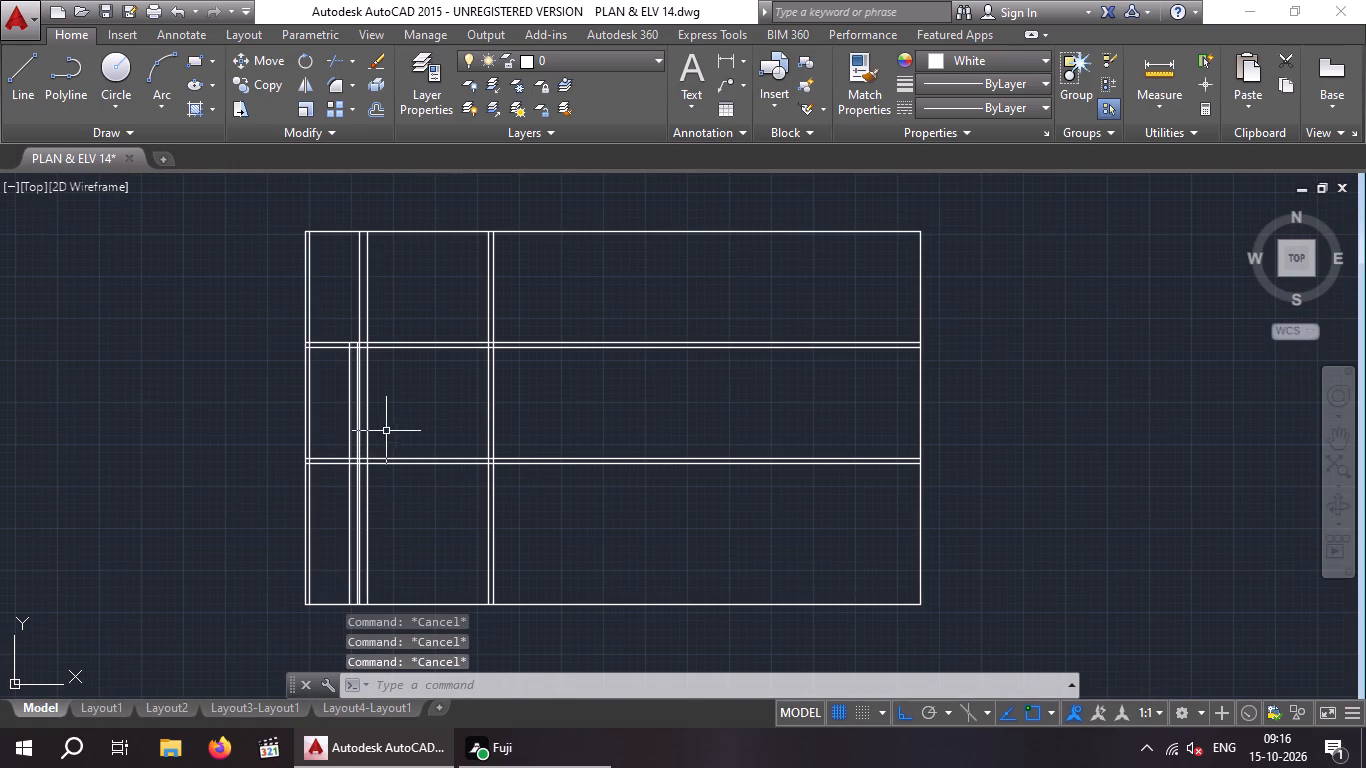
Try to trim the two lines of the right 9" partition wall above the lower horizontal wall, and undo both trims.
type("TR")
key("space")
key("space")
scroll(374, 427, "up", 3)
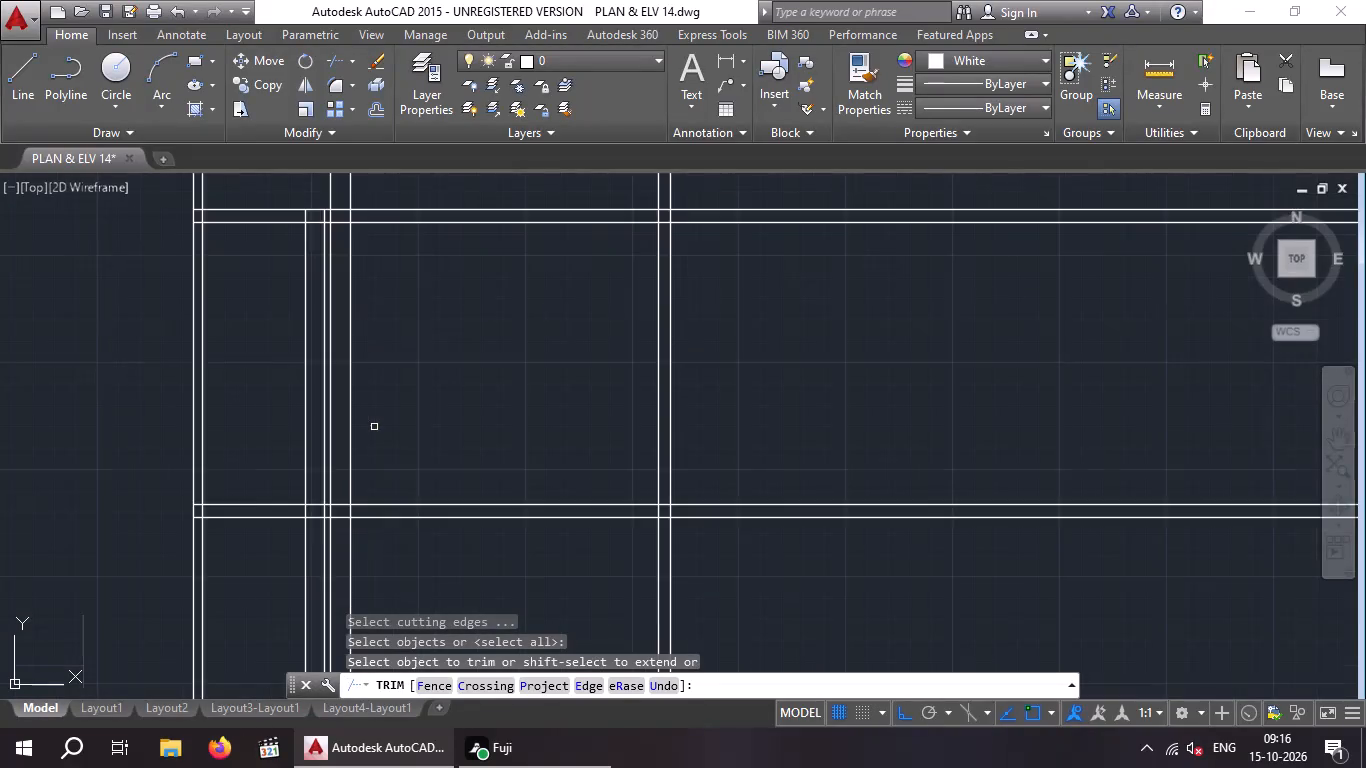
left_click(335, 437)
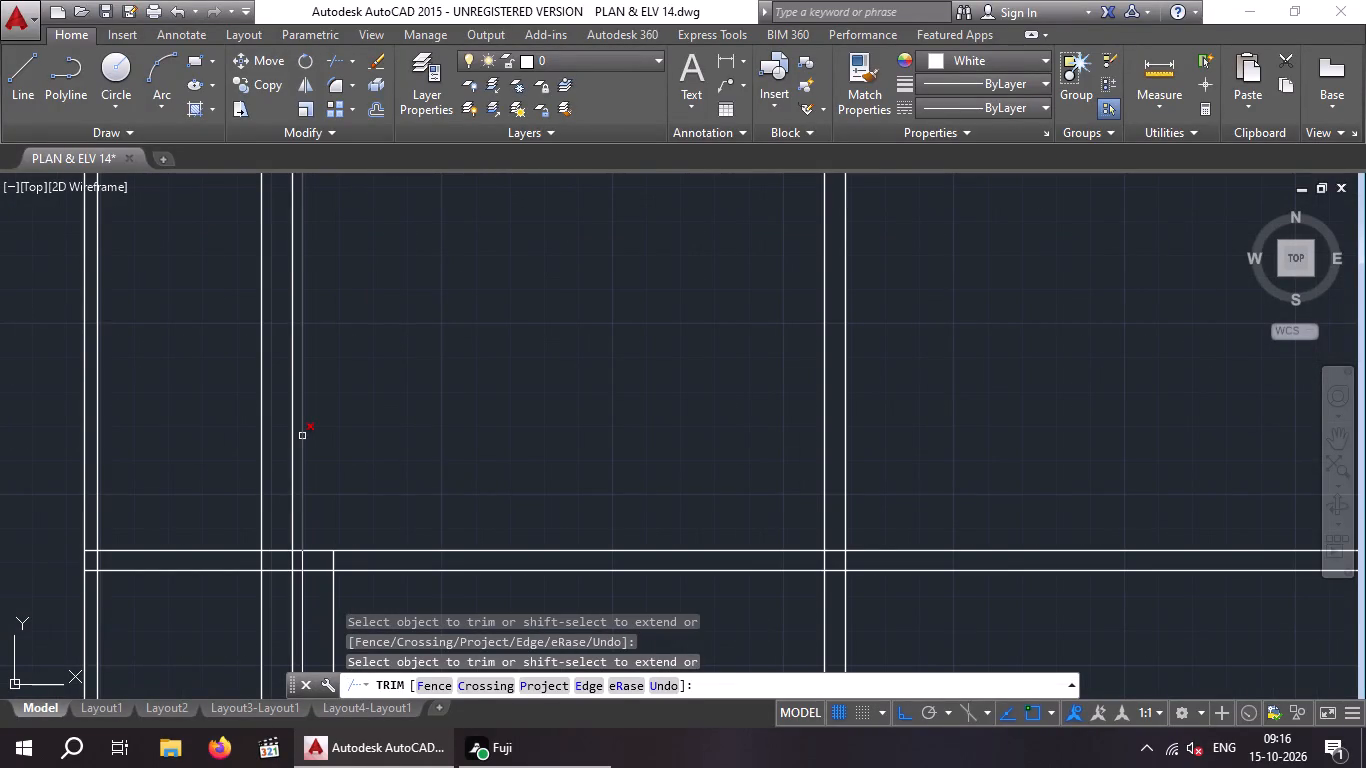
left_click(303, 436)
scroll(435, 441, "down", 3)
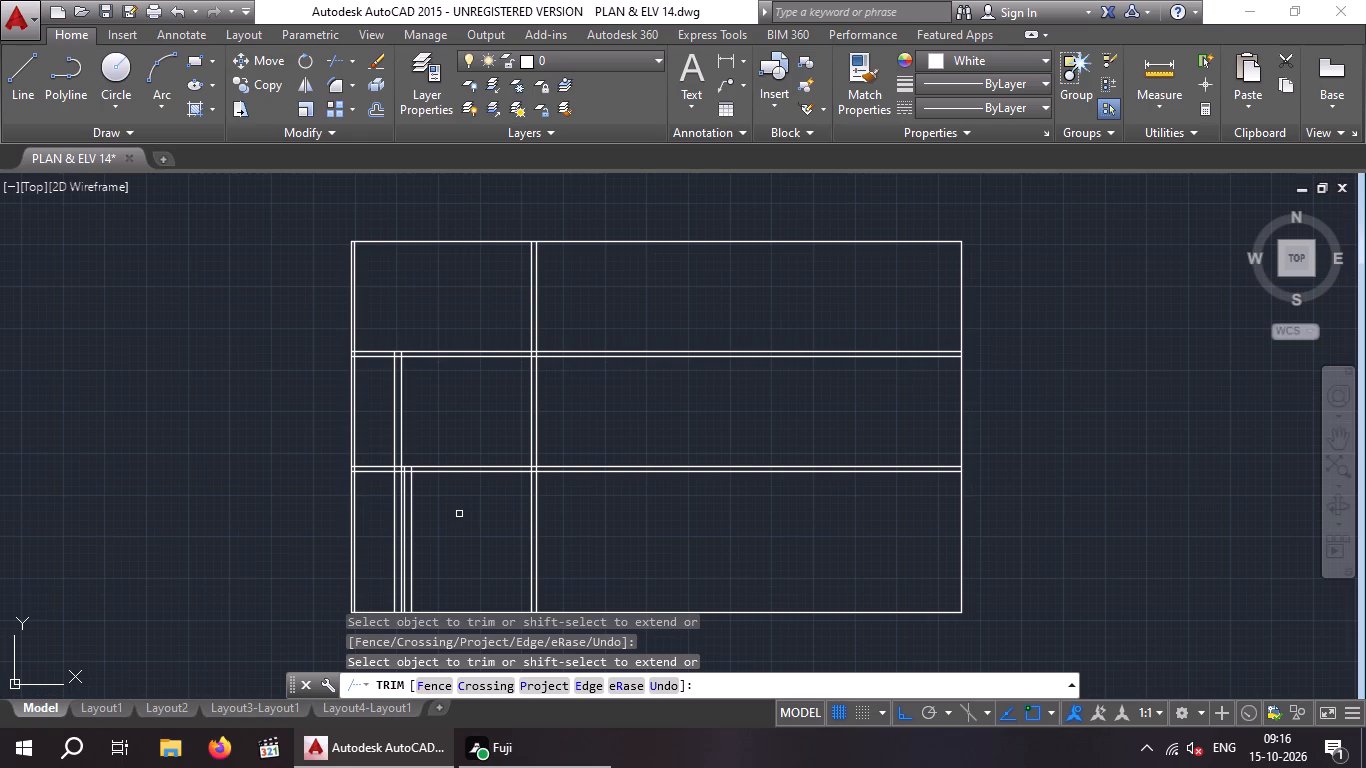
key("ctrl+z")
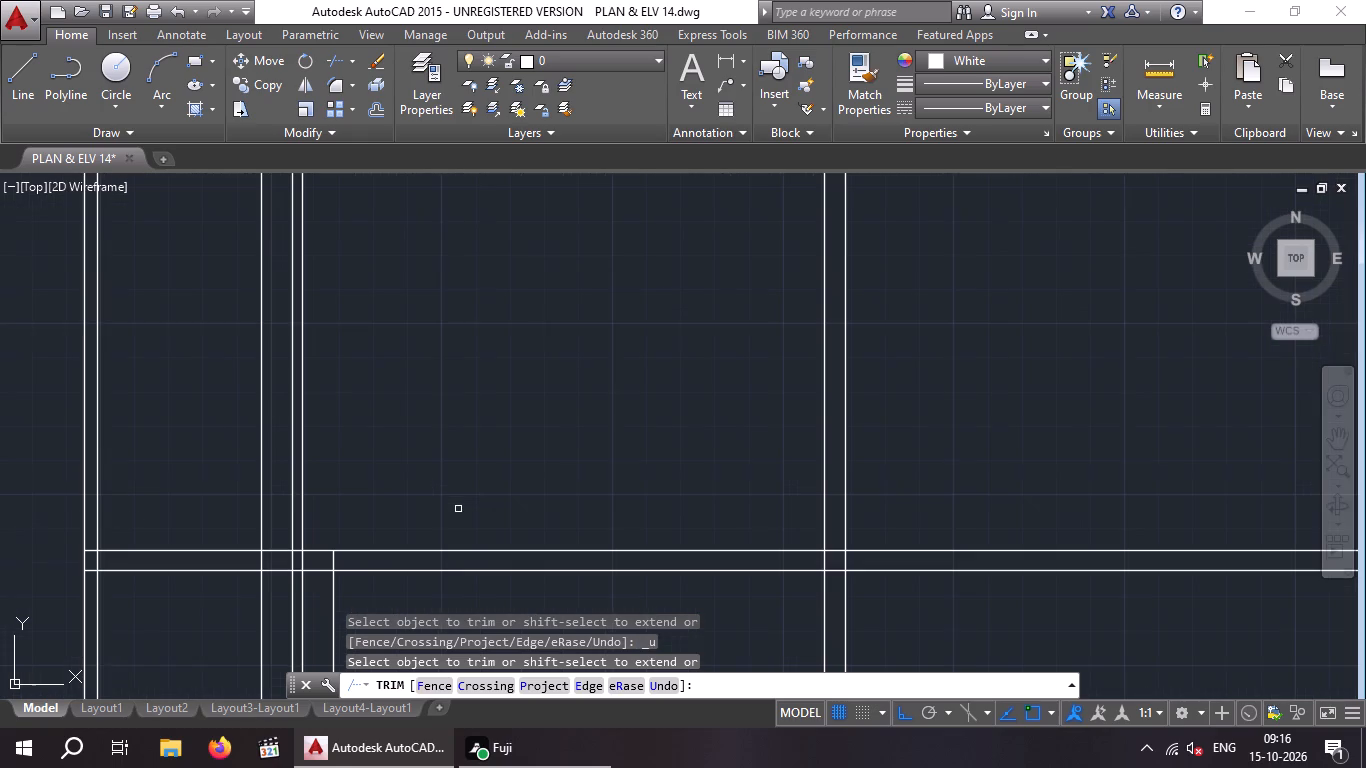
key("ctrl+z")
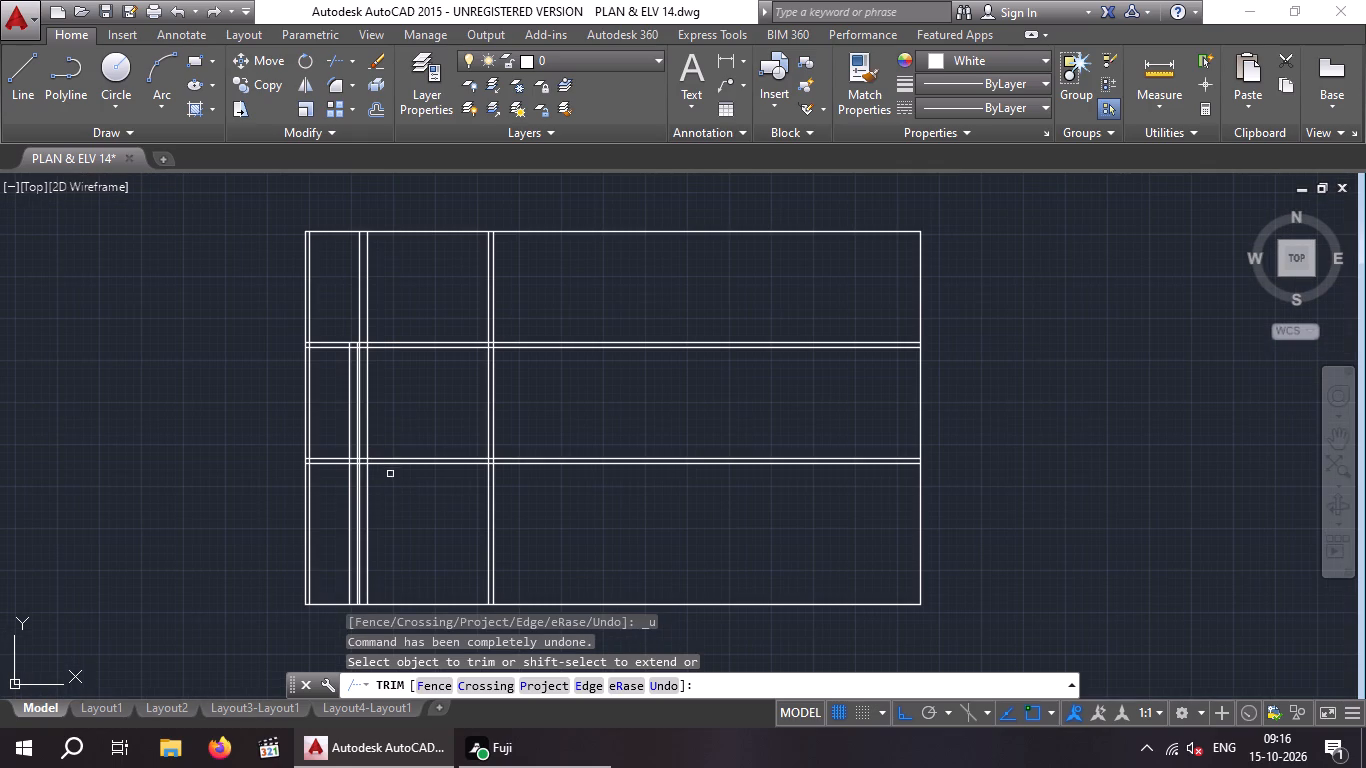
Trim both lines of the right 9" partition wall between the two horizontal 6" walls, clearing them from the middle room.
left_click(365, 414)
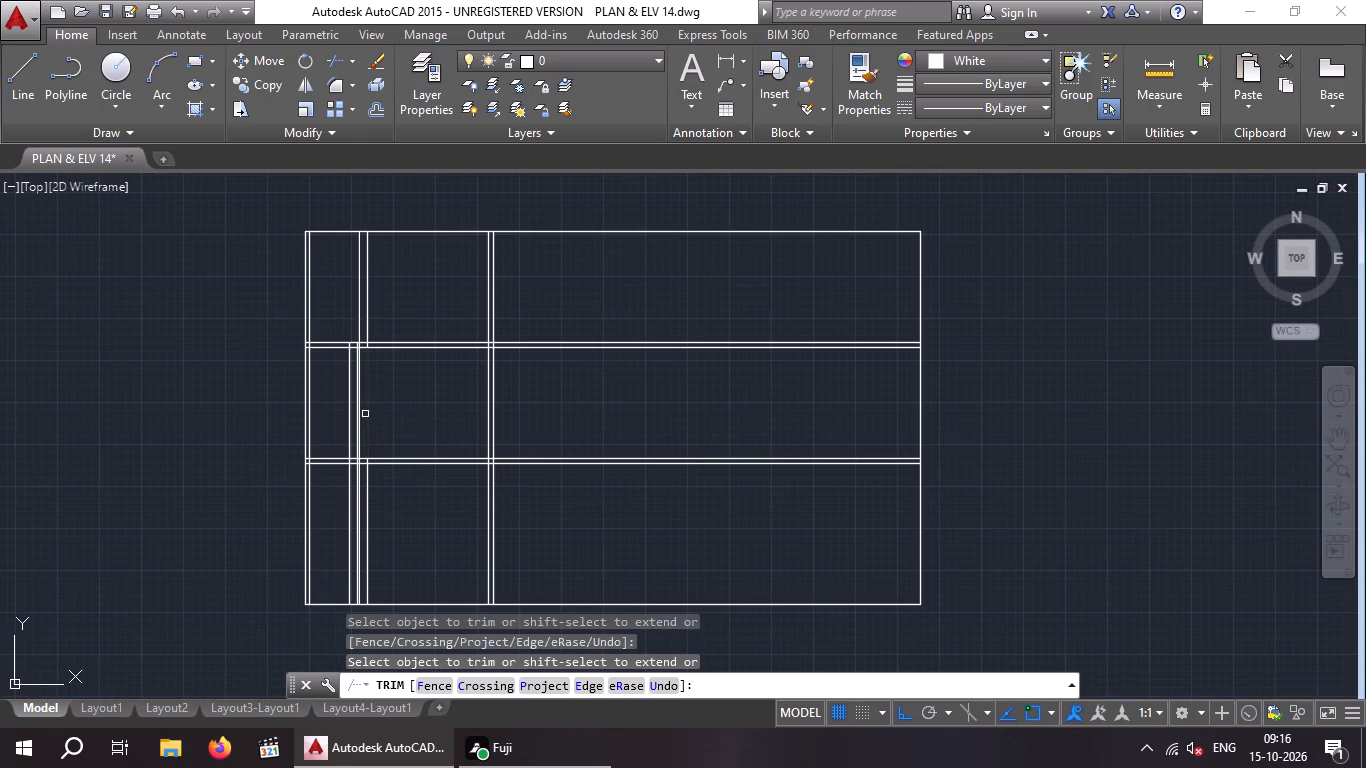
scroll(365, 414, "up", 4)
scroll(364, 413, "down", 2)
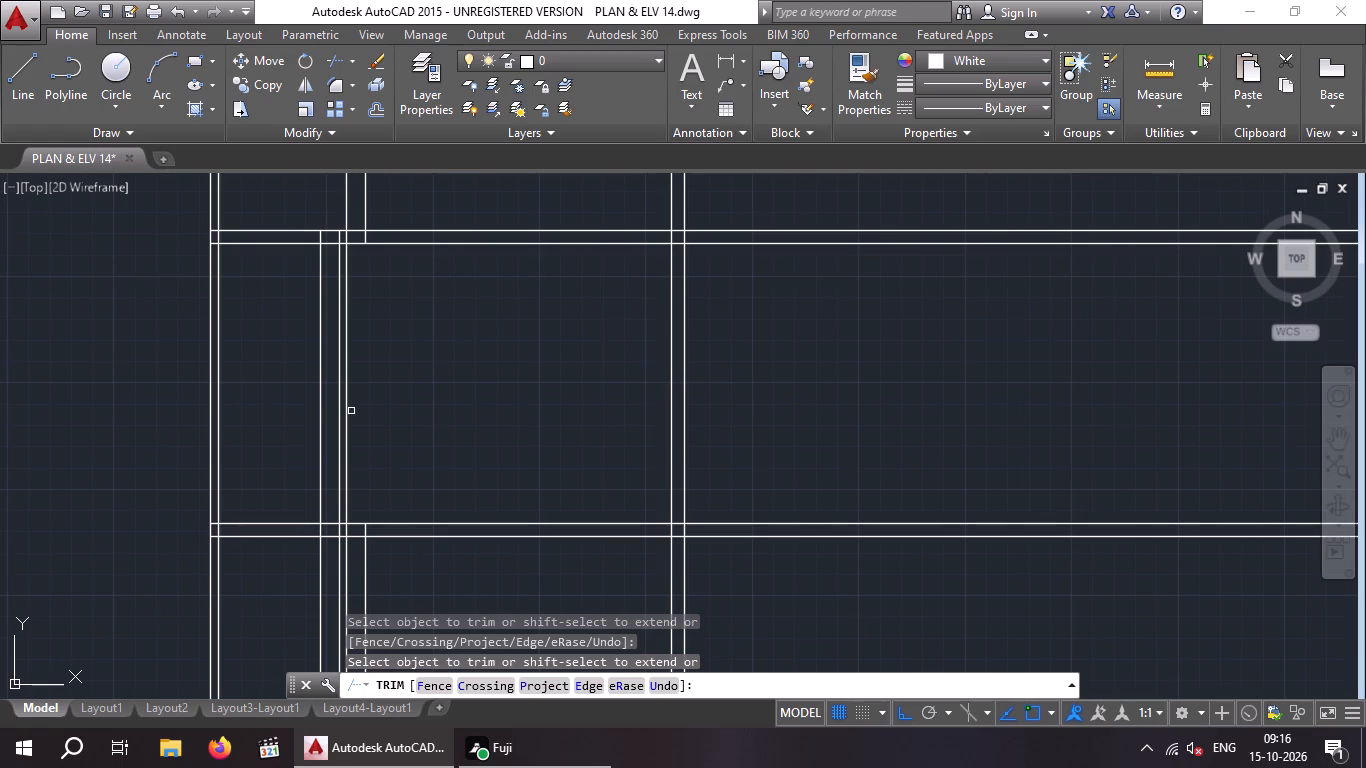
left_click(347, 411)
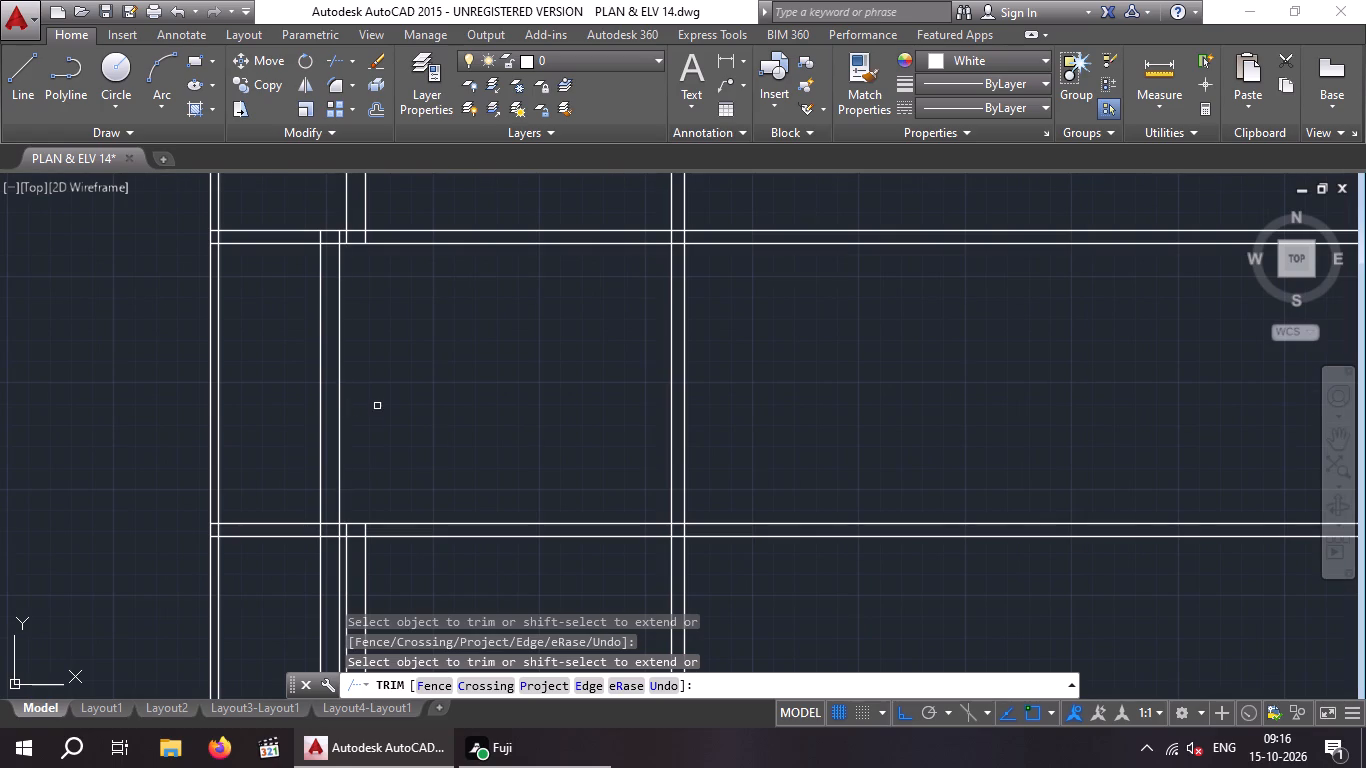
scroll(377, 406, "down", 2)
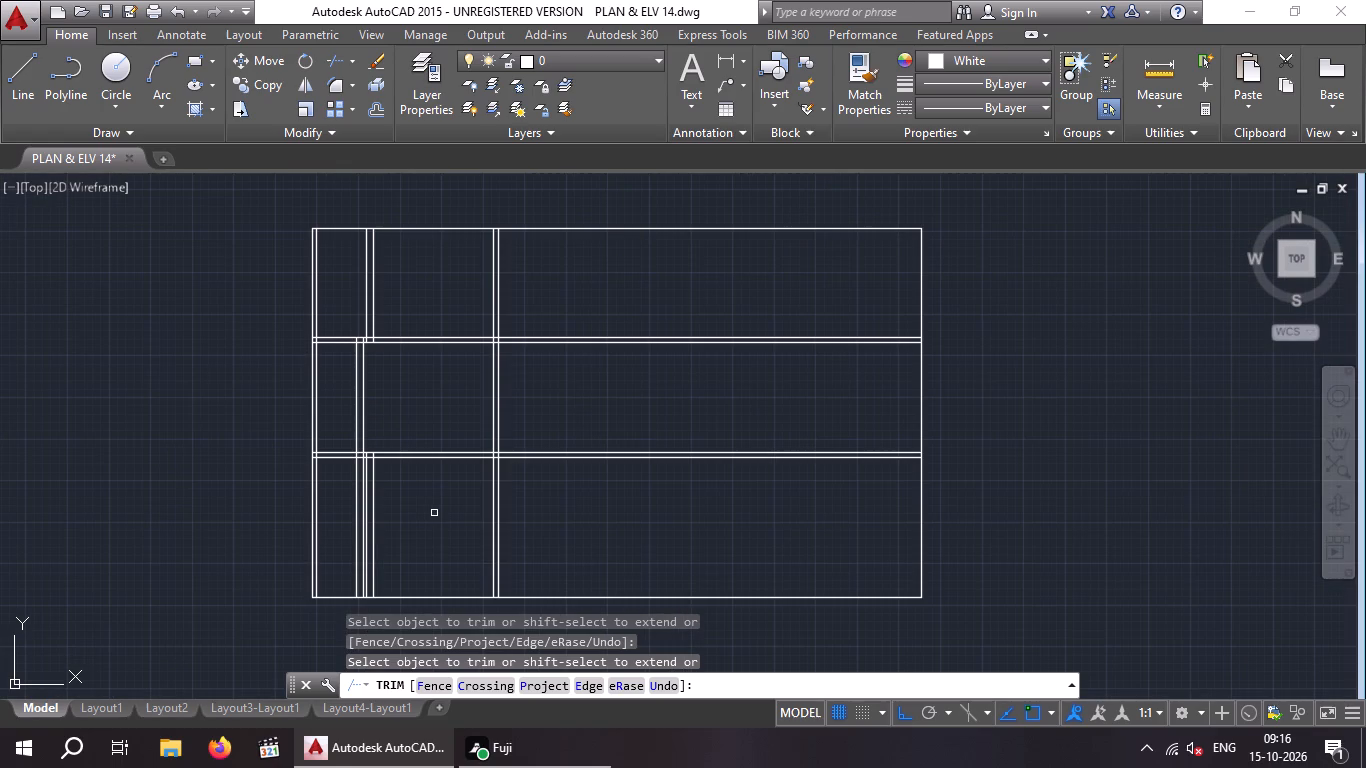
Offset the lower line of the lowest horizontal 6" wall 11' downward to set the next room's depth.
key("Escape")
key("Escape")
key("Escape")
scroll(356, 341, "up", 5)
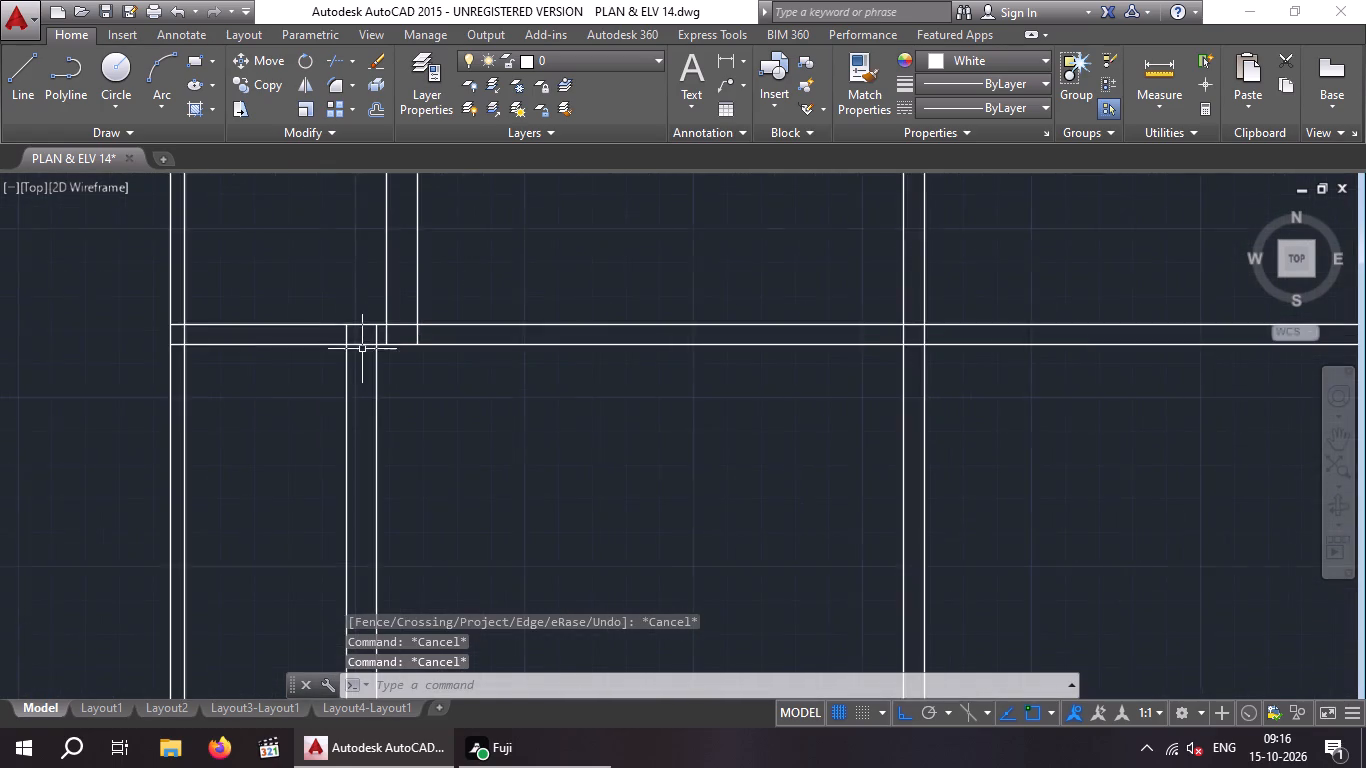
scroll(362, 349, "up", 1)
scroll(376, 350, "down", 6)
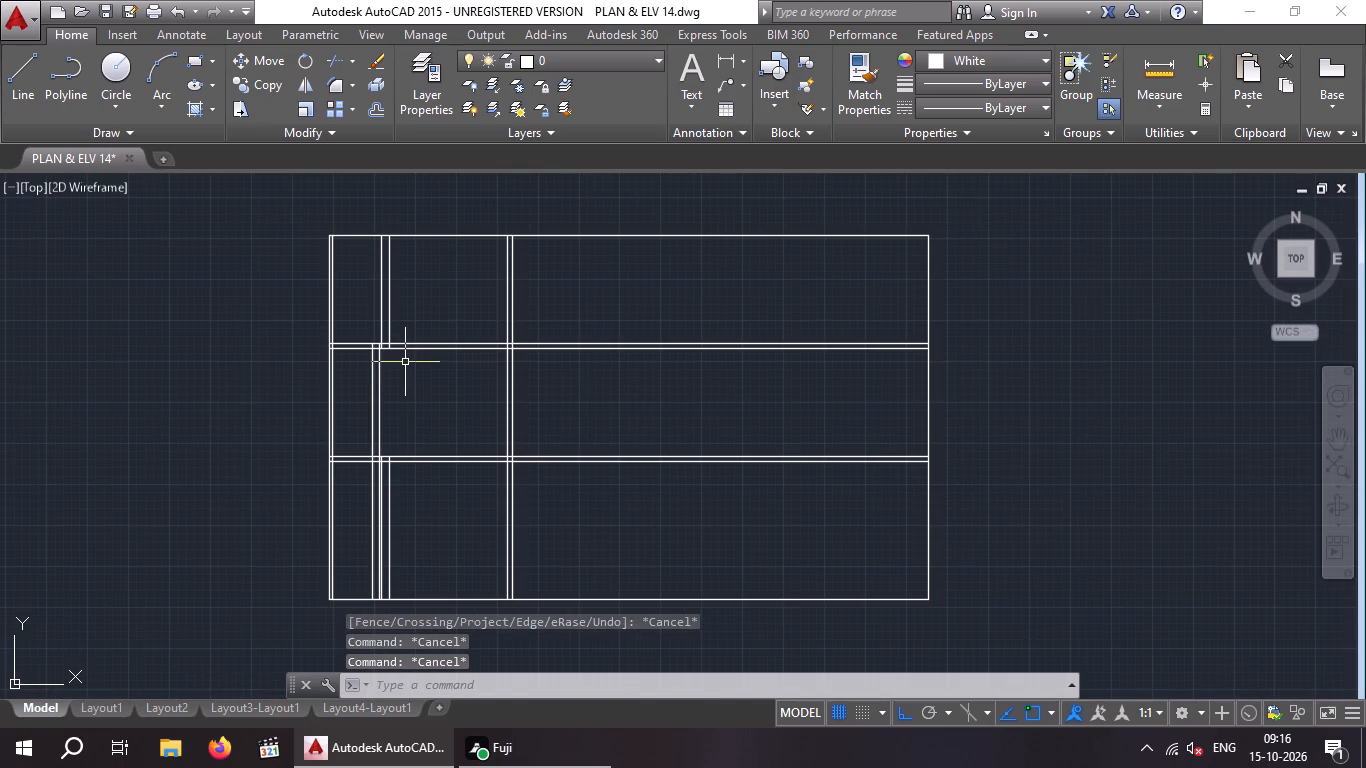
middle_click_drag(414, 399, 363, 386)
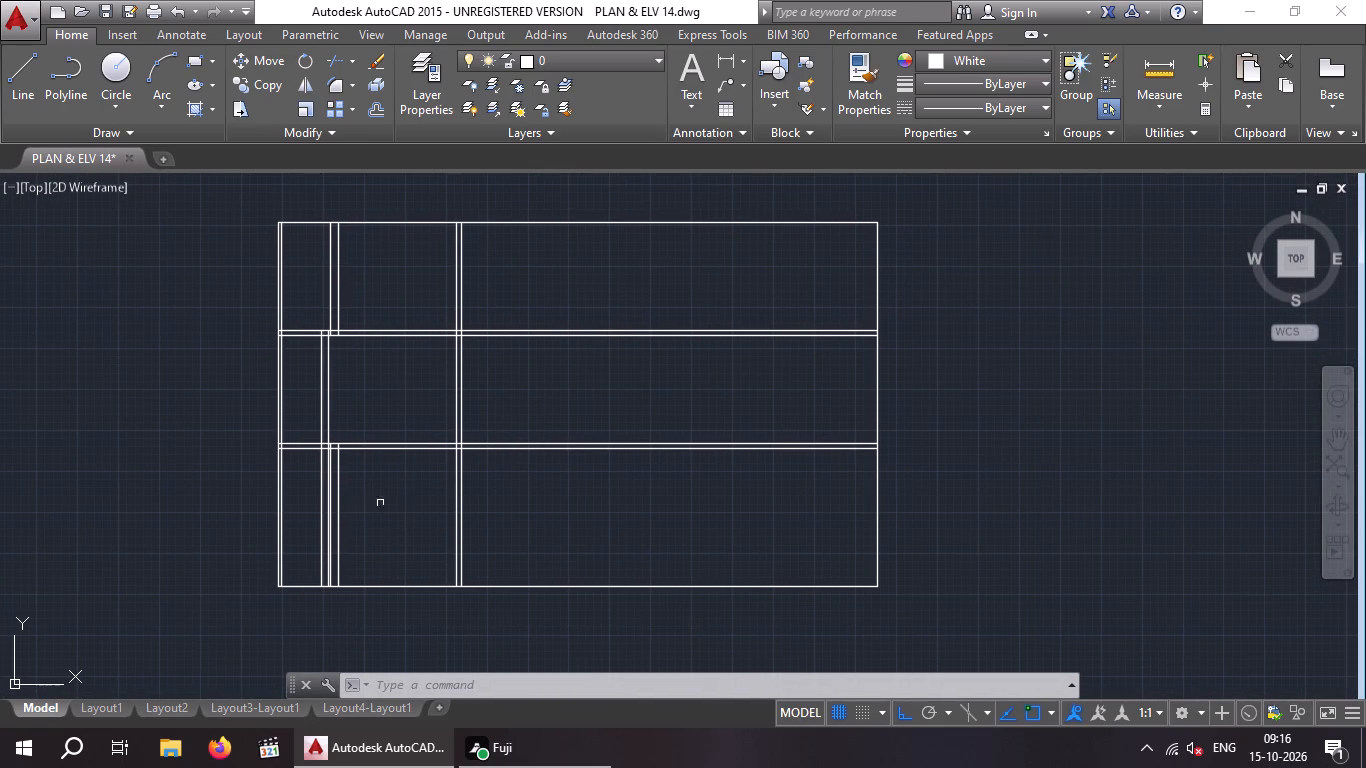
key("o")
key("Return")
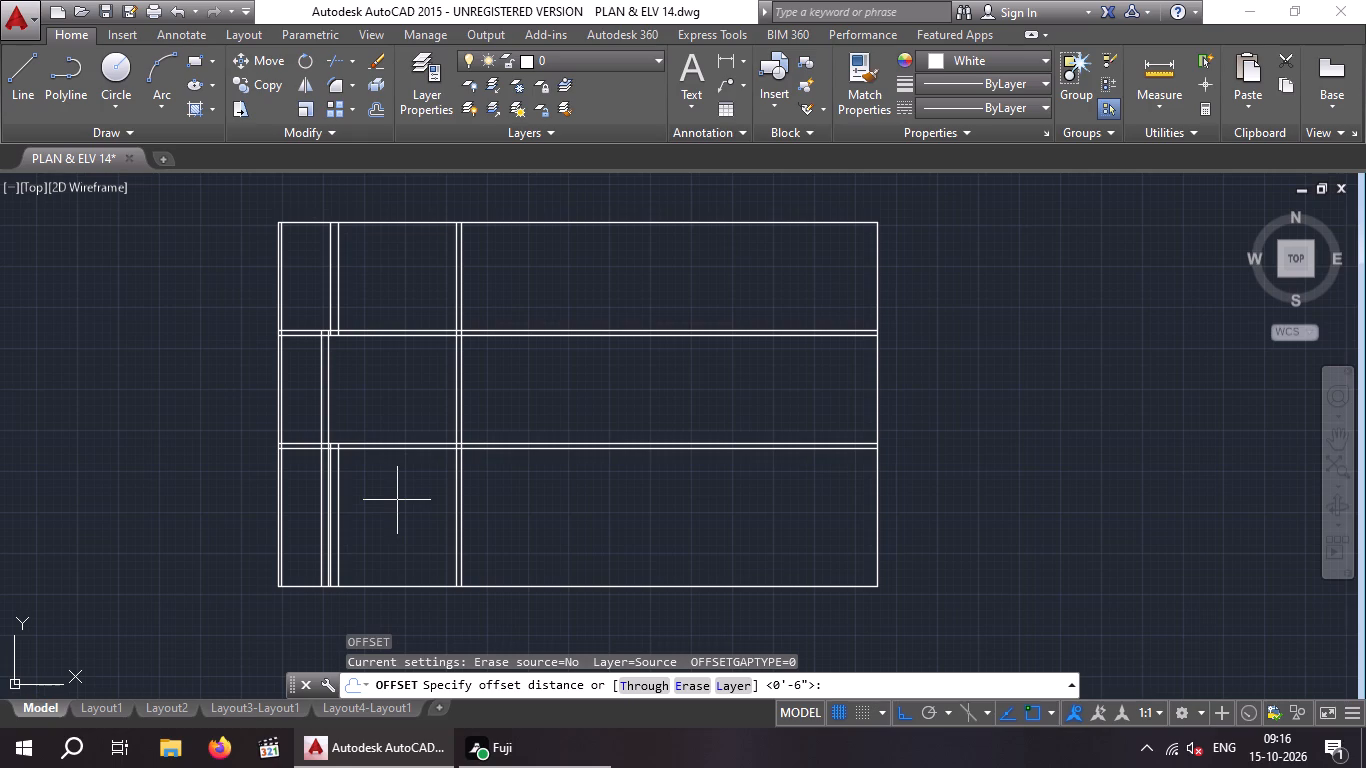
key("1")
type("1'")
key("Return")
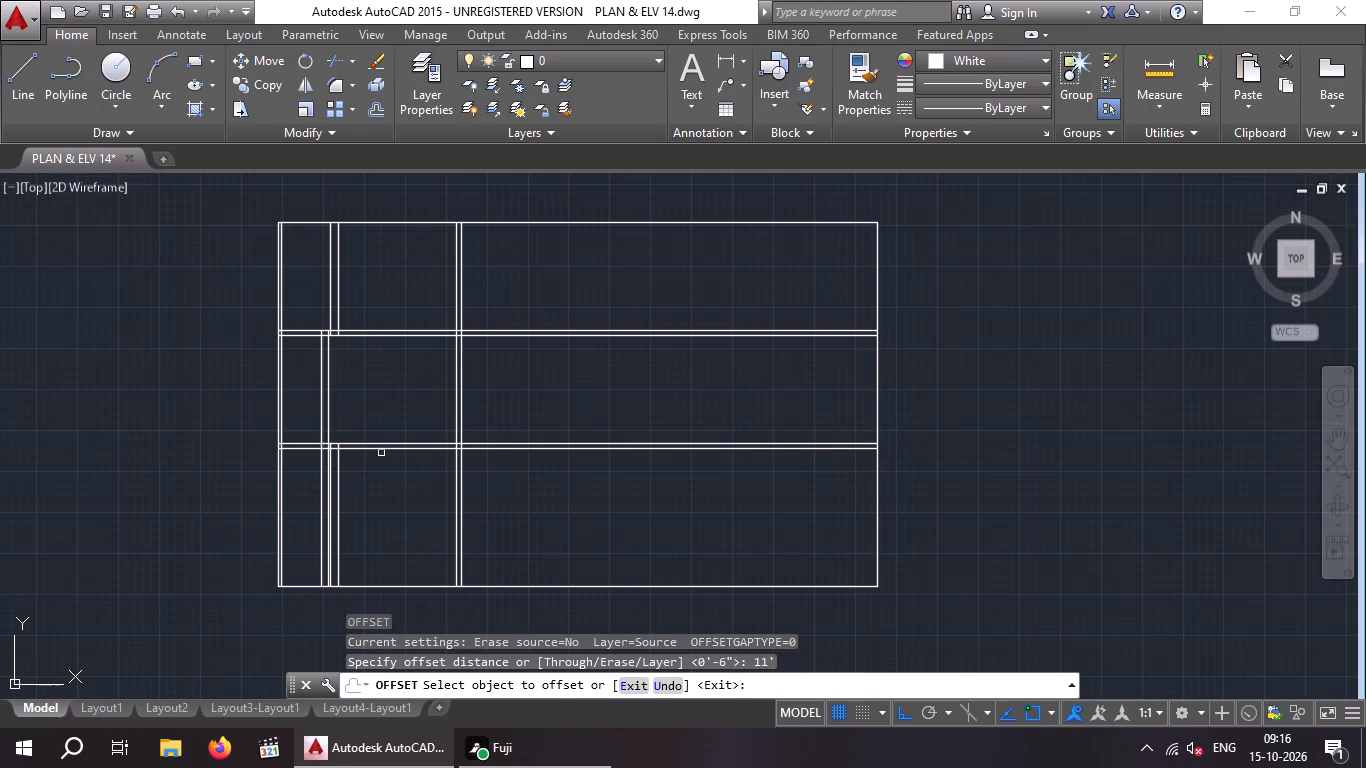
left_click(382, 448)
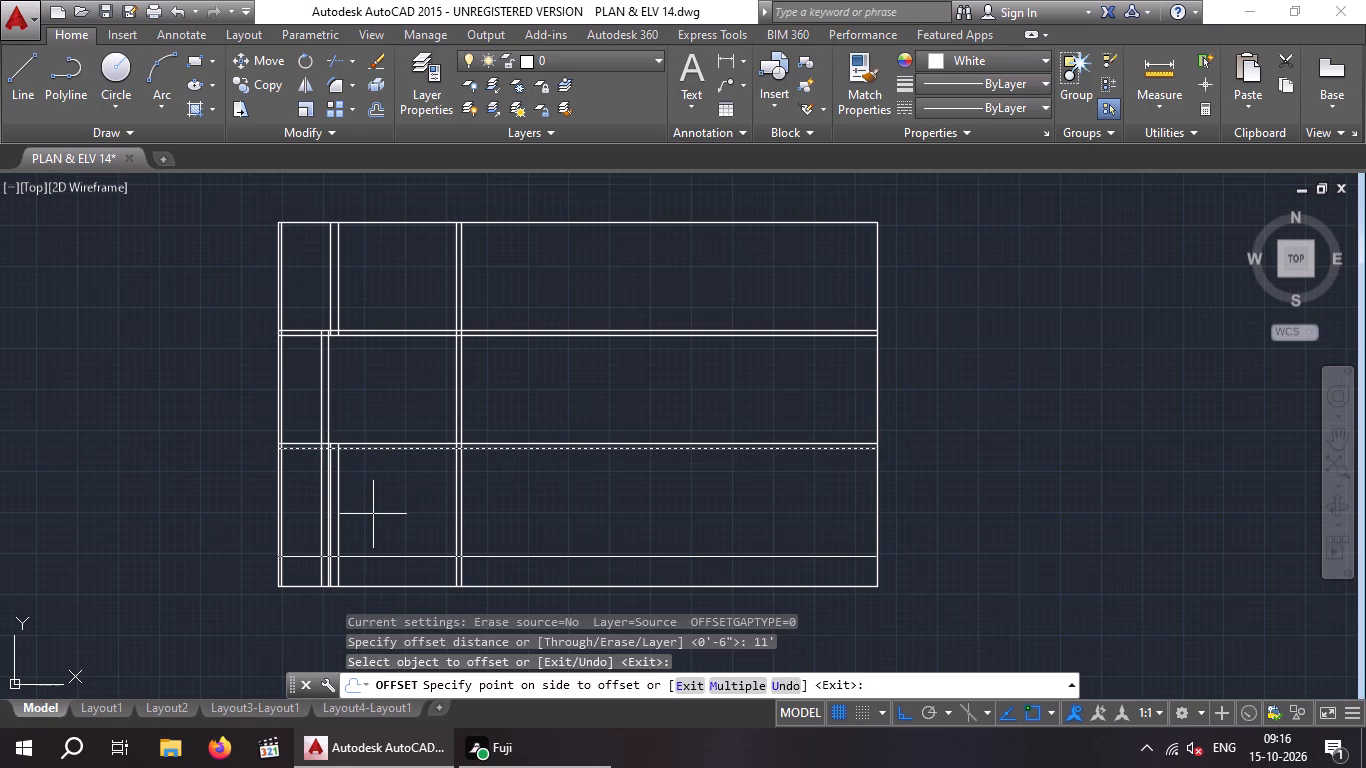
left_click(373, 514)
middle_click_drag(408, 469, 351, 422)
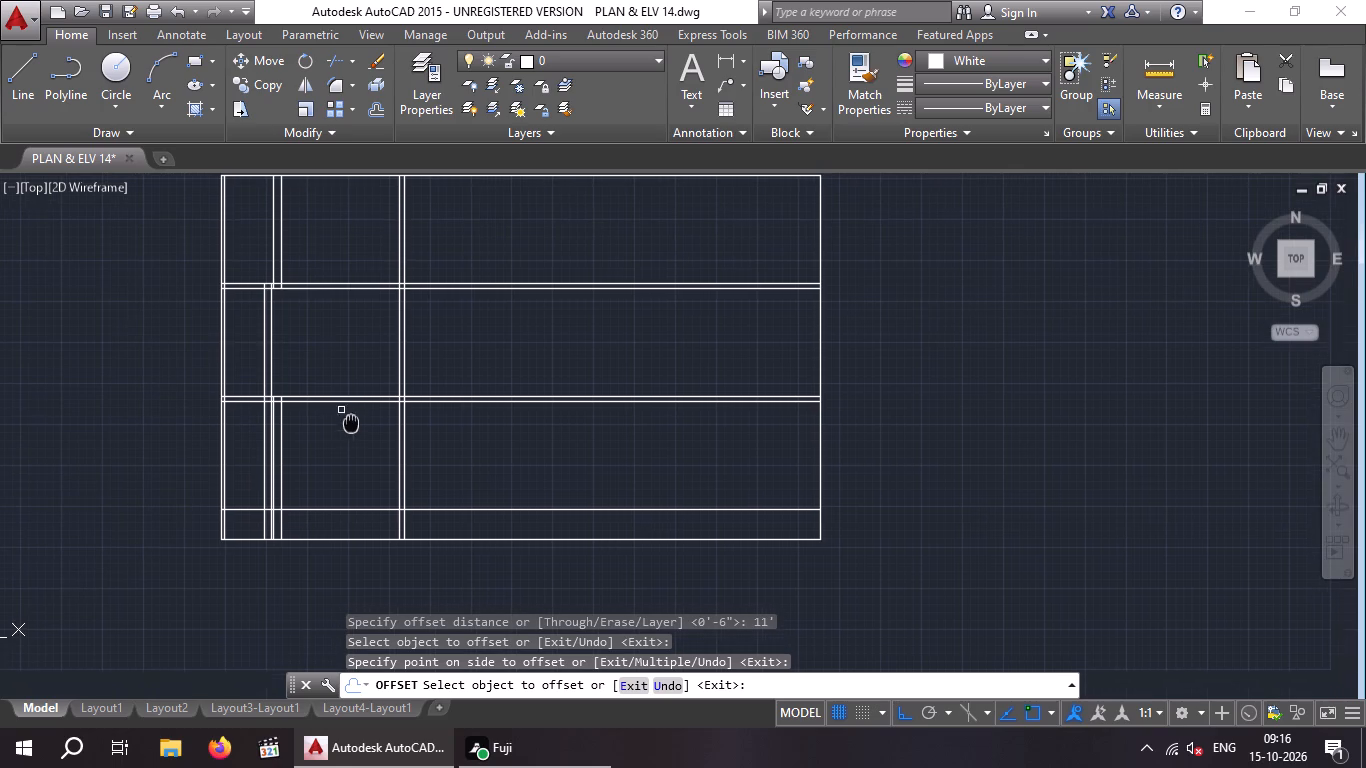
scroll(344, 434, "down", 1)
middle_click_drag(335, 448, 285, 475)
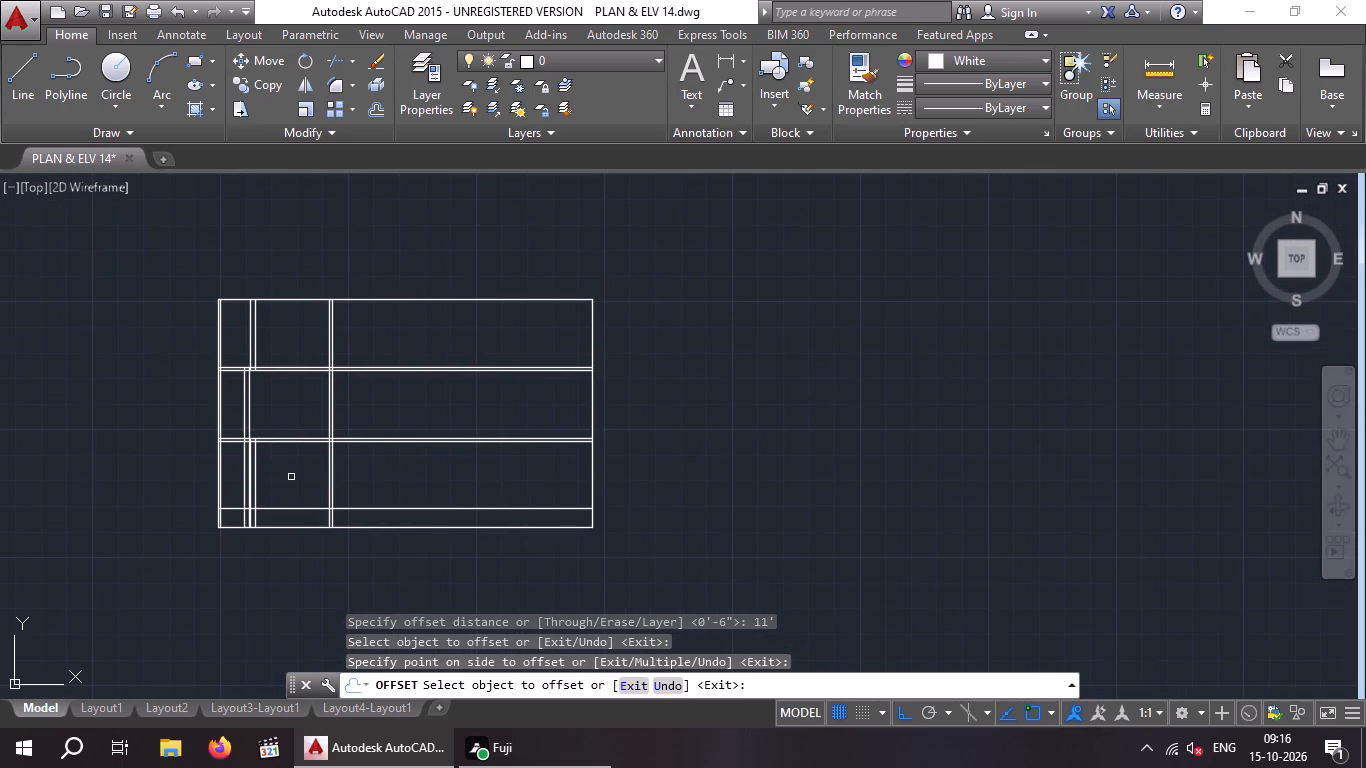
key("Escape")
key("Escape")
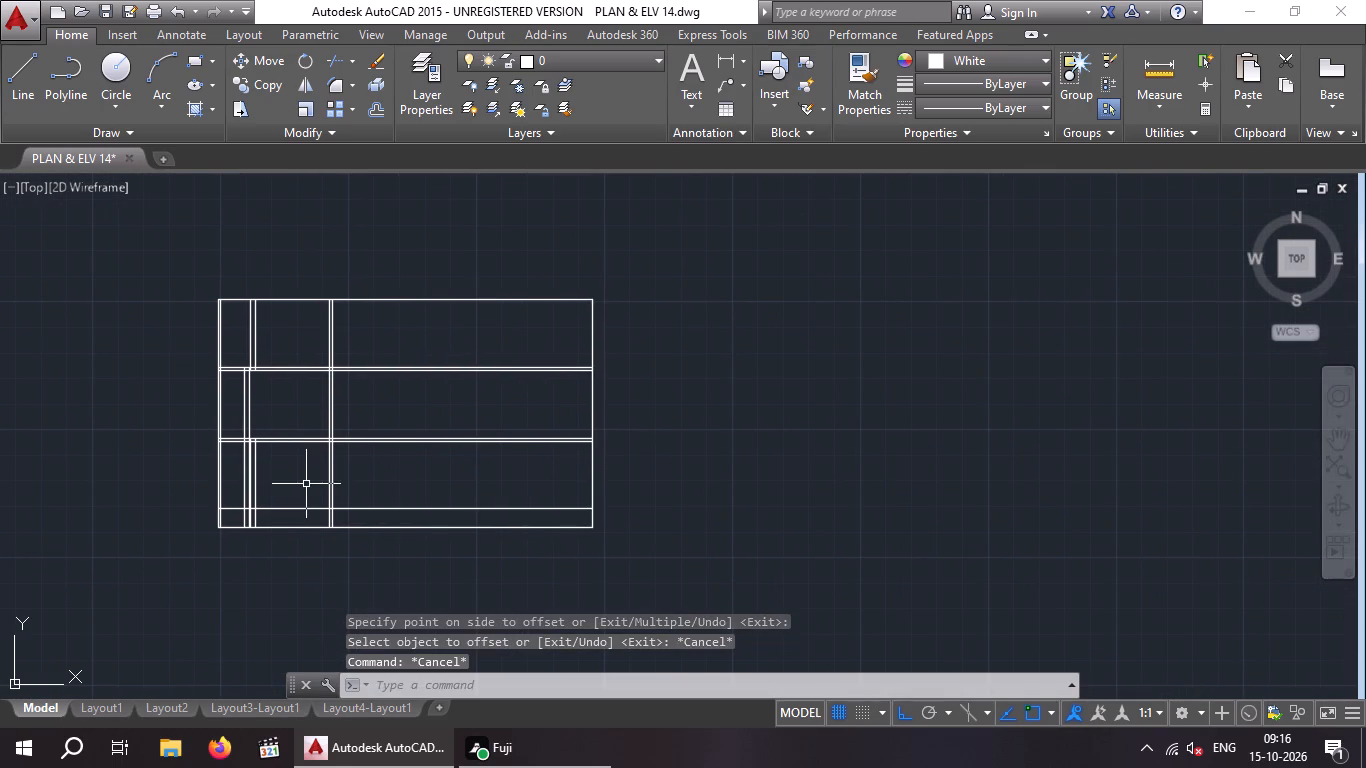
Offset the new horizontal line 6" downward to form the wall below the third row of rooms.
key("o")
key("Return")
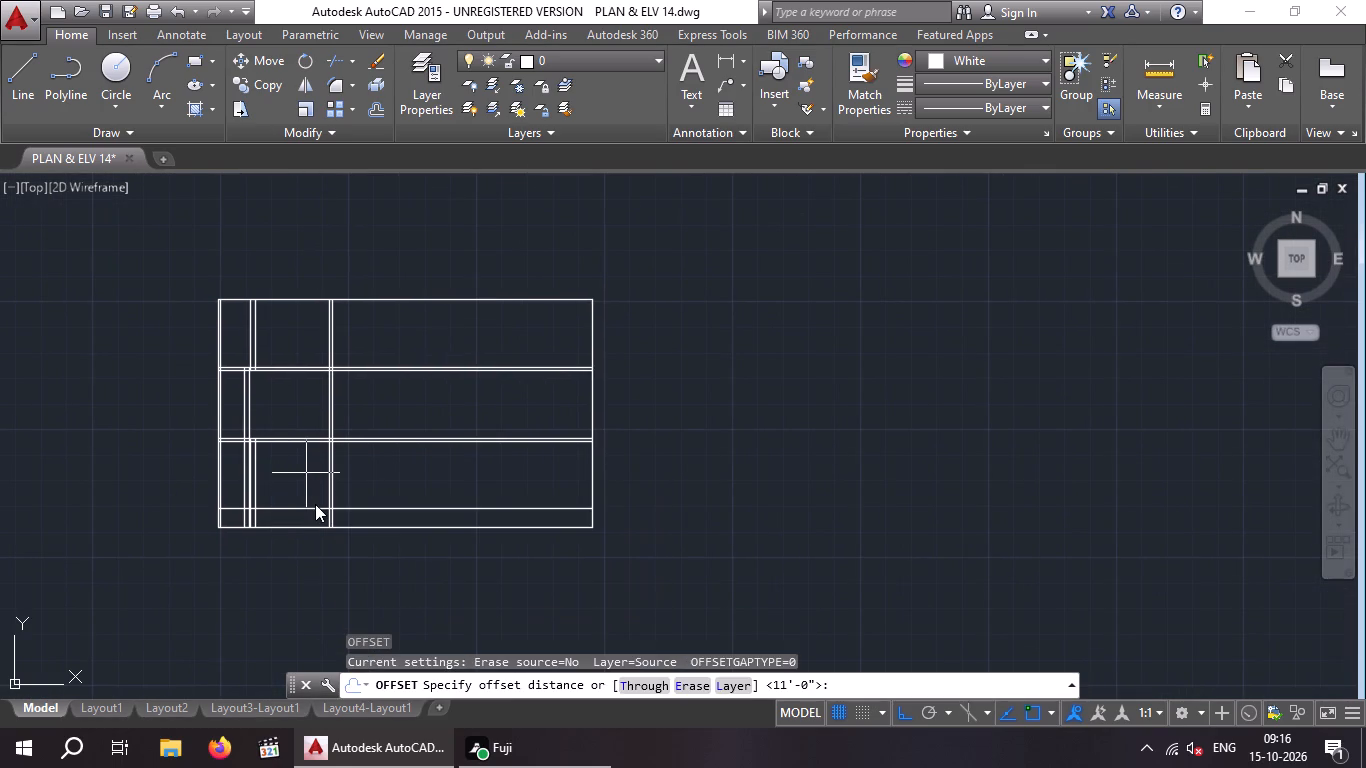
key("6")
type("\"{")
key("BackSpace")
key("Return")
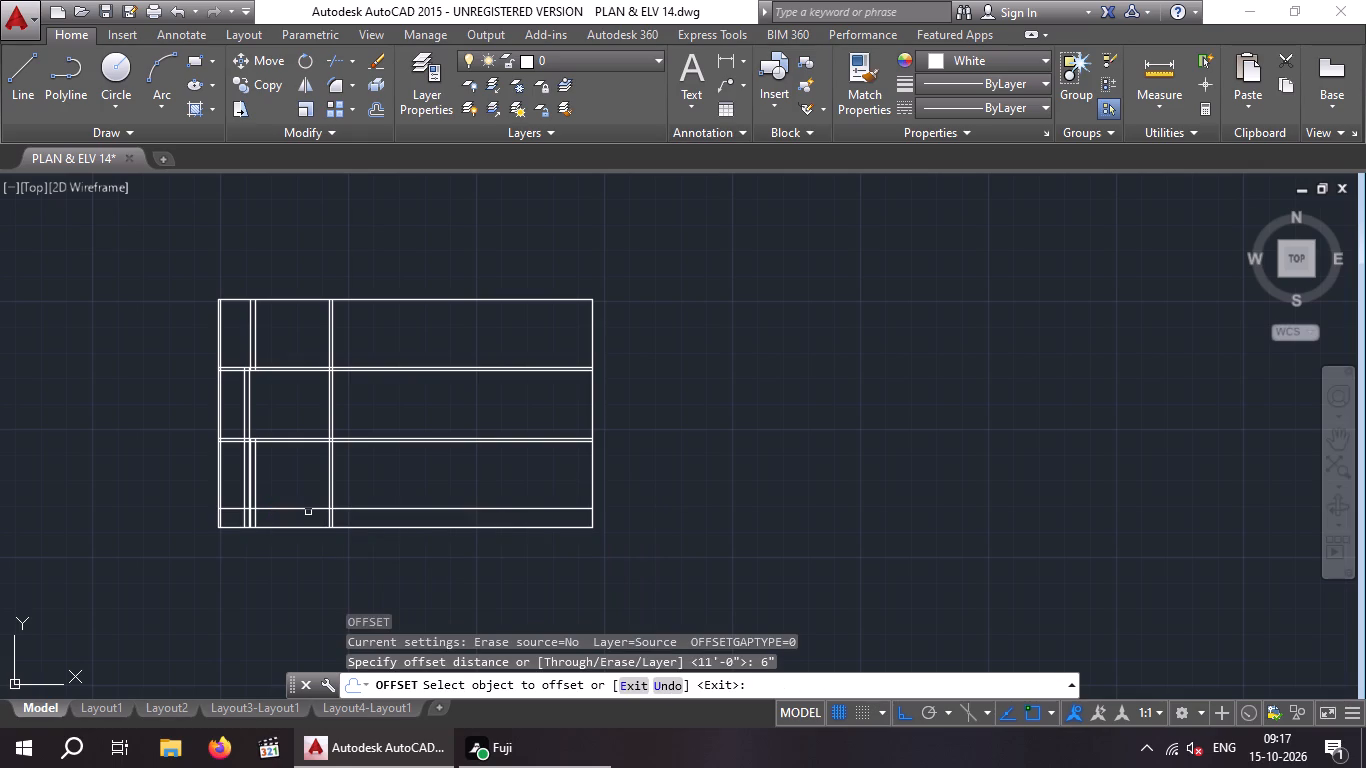
left_click(308, 509)
left_click(302, 523)
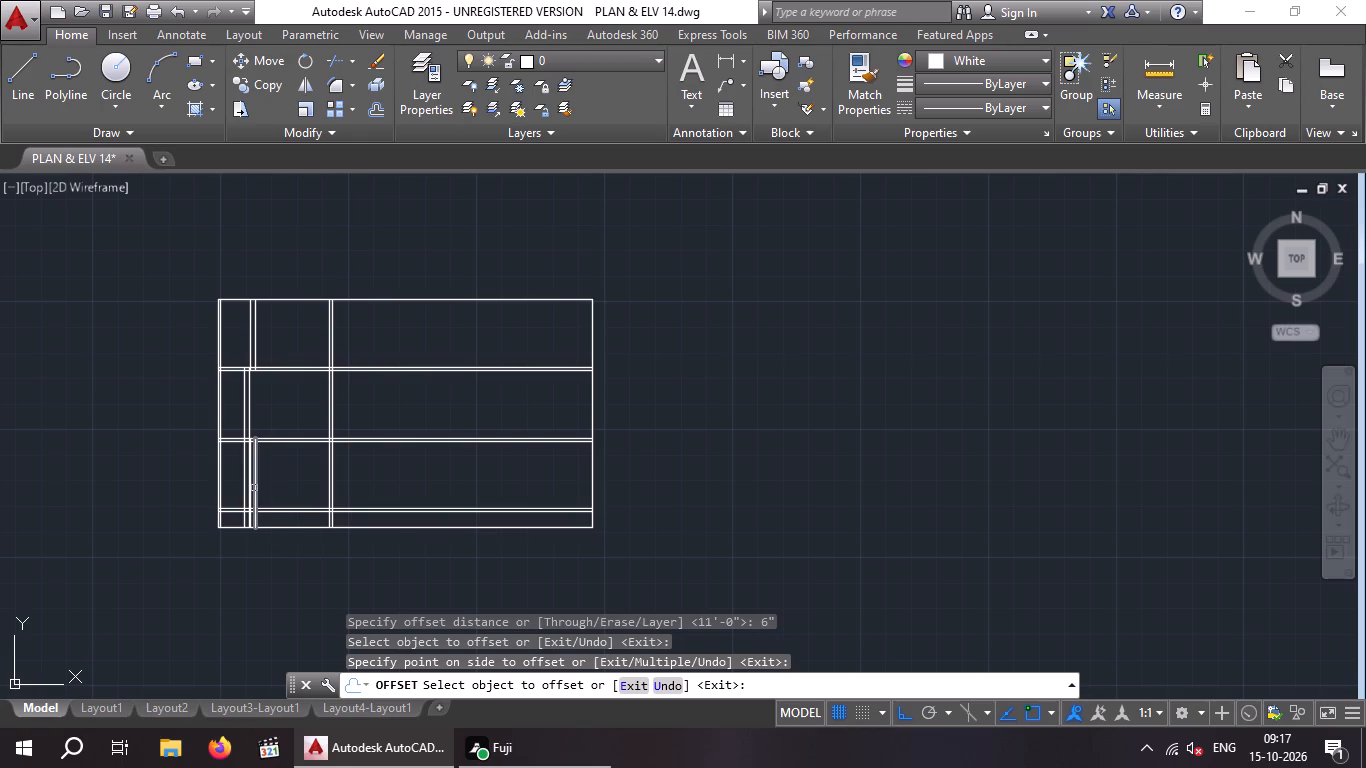
scroll(254, 486, "up", 3)
key("Escape")
key("Escape")
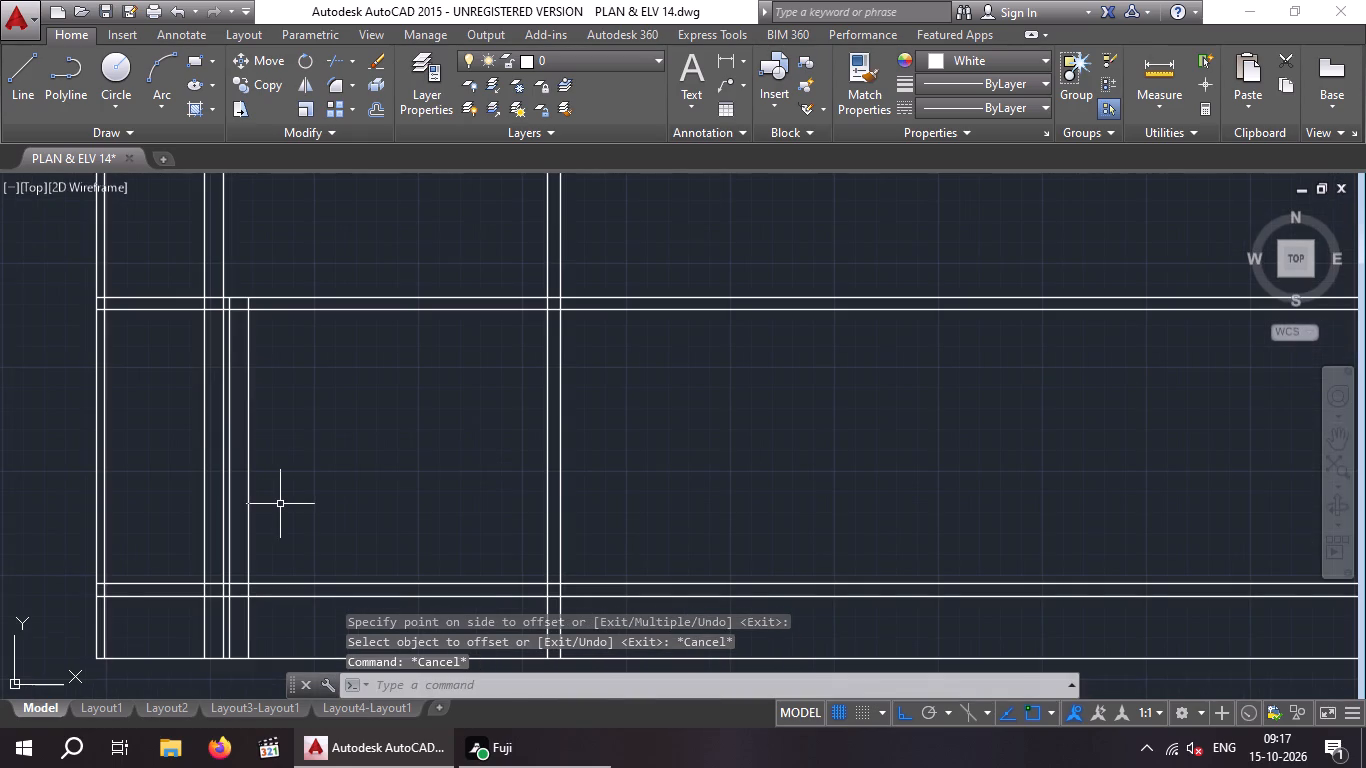
Trim both lines of the right 9" partition wall between the two lowest horizontal 6" walls.
type("TR")
key("space")
key("space")
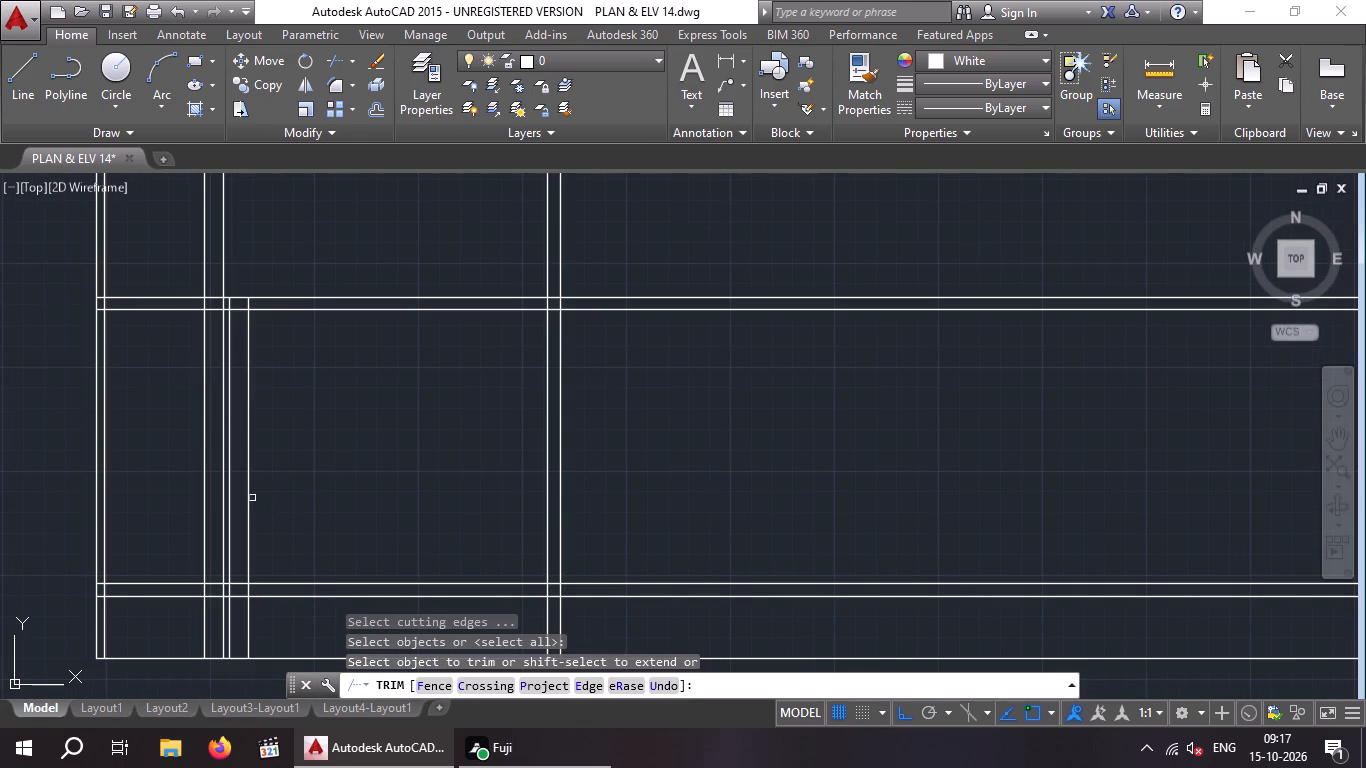
left_click(250, 498)
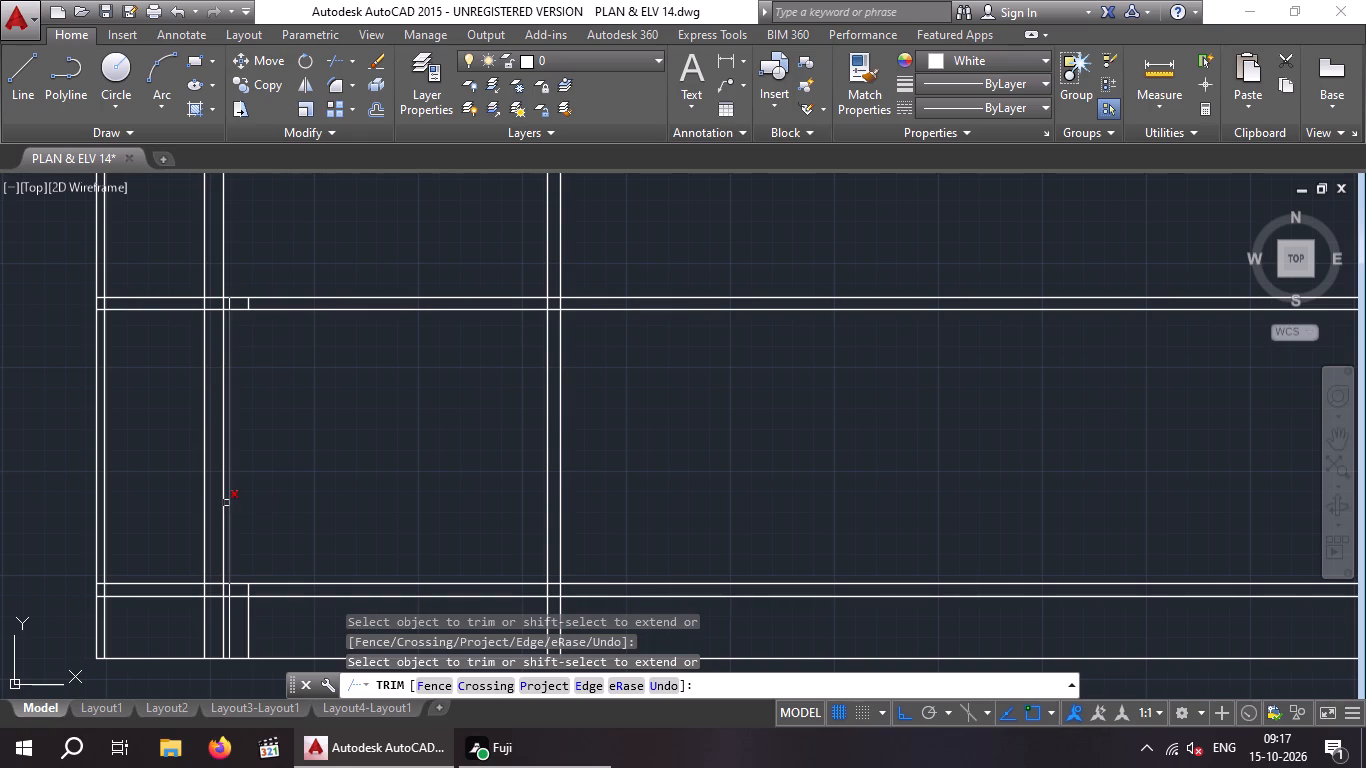
left_click(229, 502)
scroll(259, 498, "down", 2)
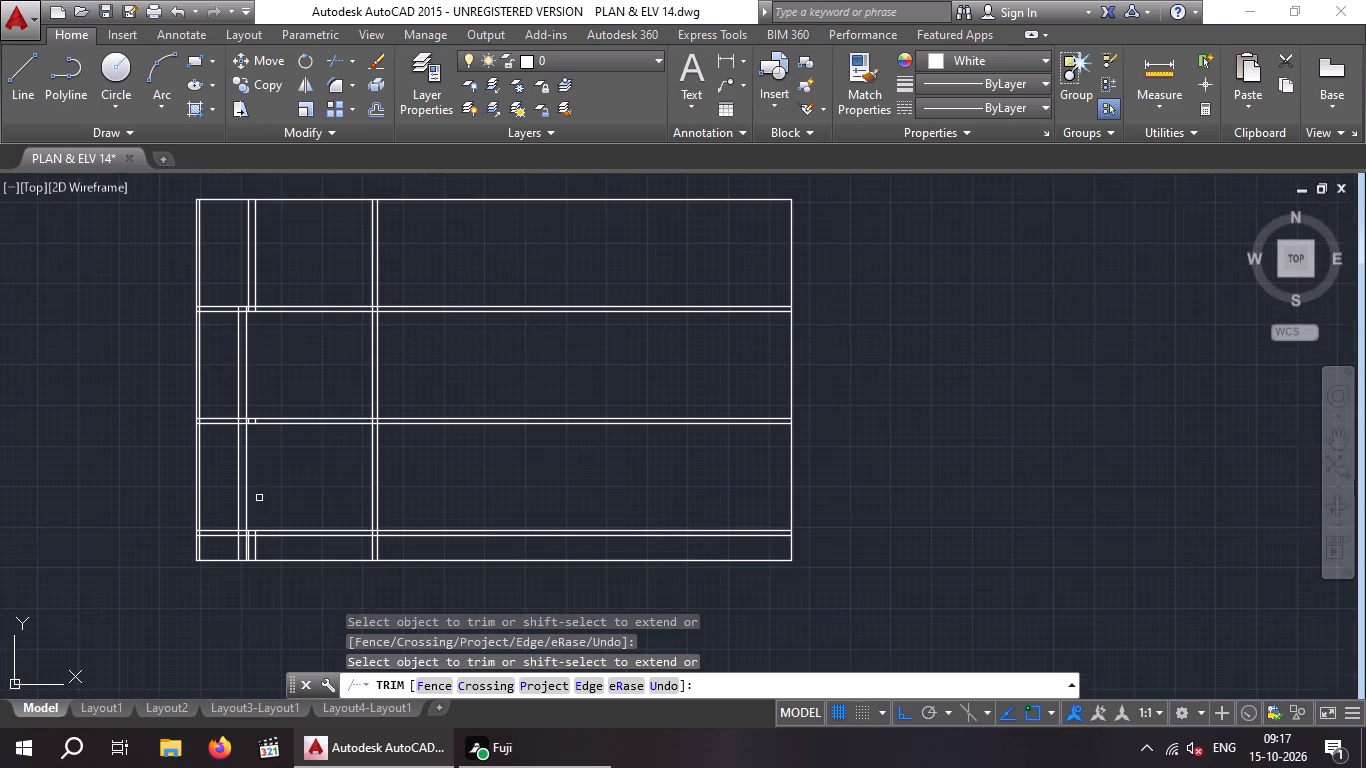
key("Escape")
key("Escape")
key("Escape")
Erase the two leftover 9" partition stubs inside the horizontal 6" wall above the third row of rooms.
scroll(260, 430, "up", 5)
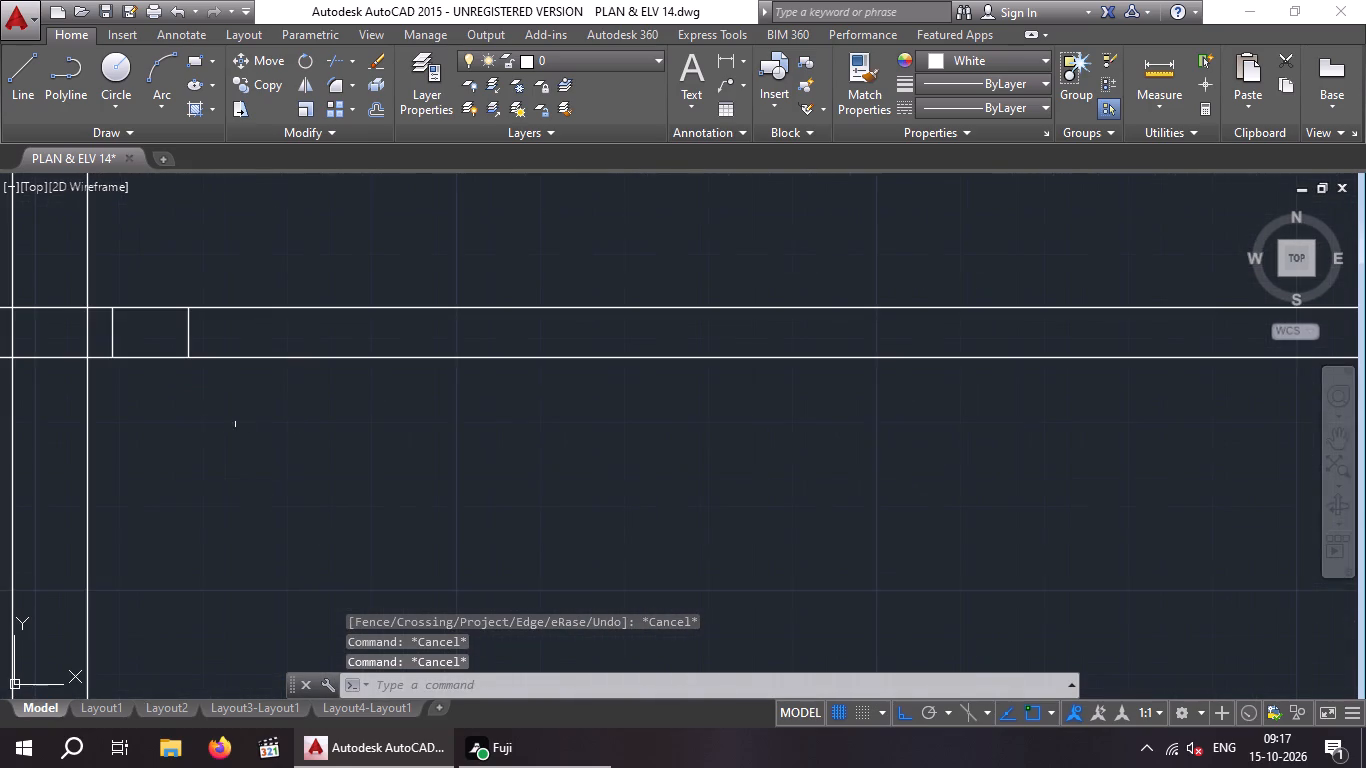
middle_click_drag(234, 419, 423, 567)
scroll(294, 529, "up", 1)
left_click_drag(474, 448, 406, 465)
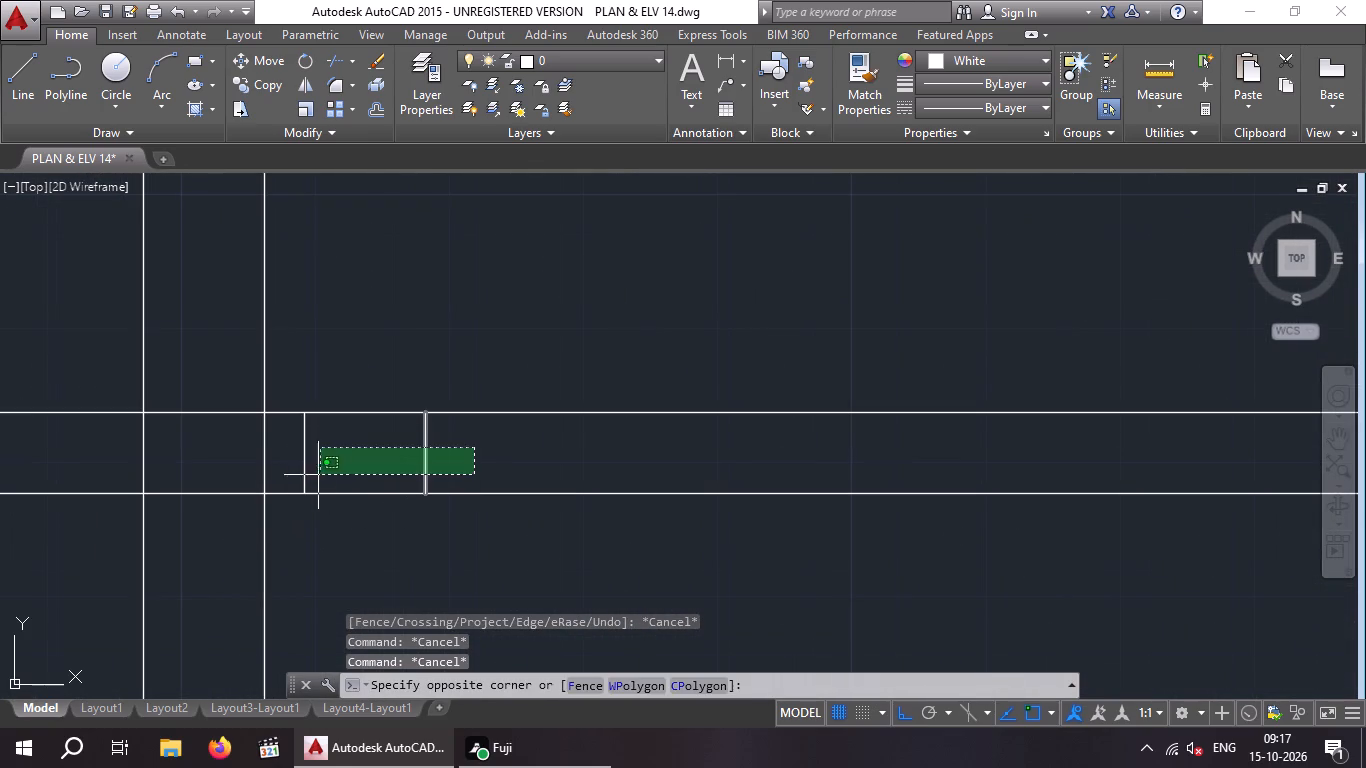
left_click(289, 470)
key("Delete")
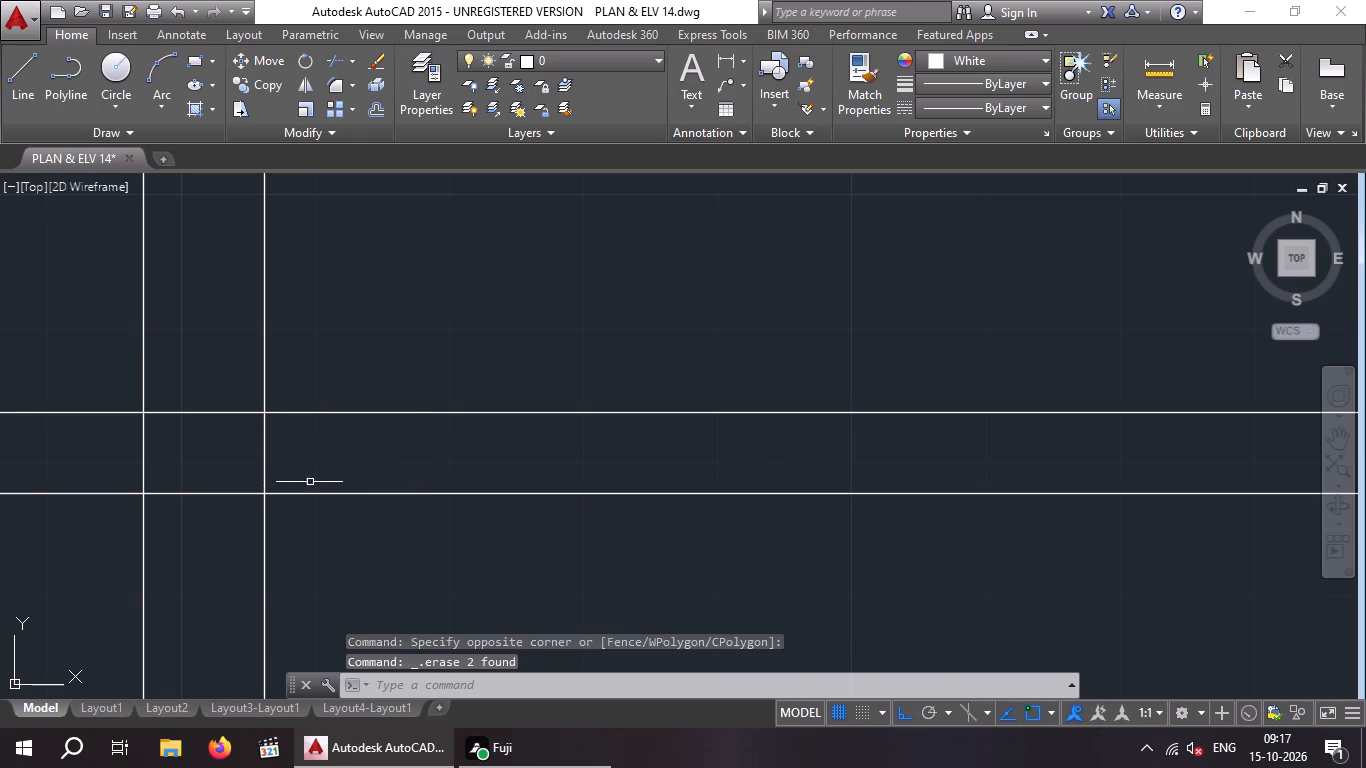
Erase the bottom line of the building outline.
scroll(334, 473, "down", 5)
middle_click_drag(528, 565, 495, 473)
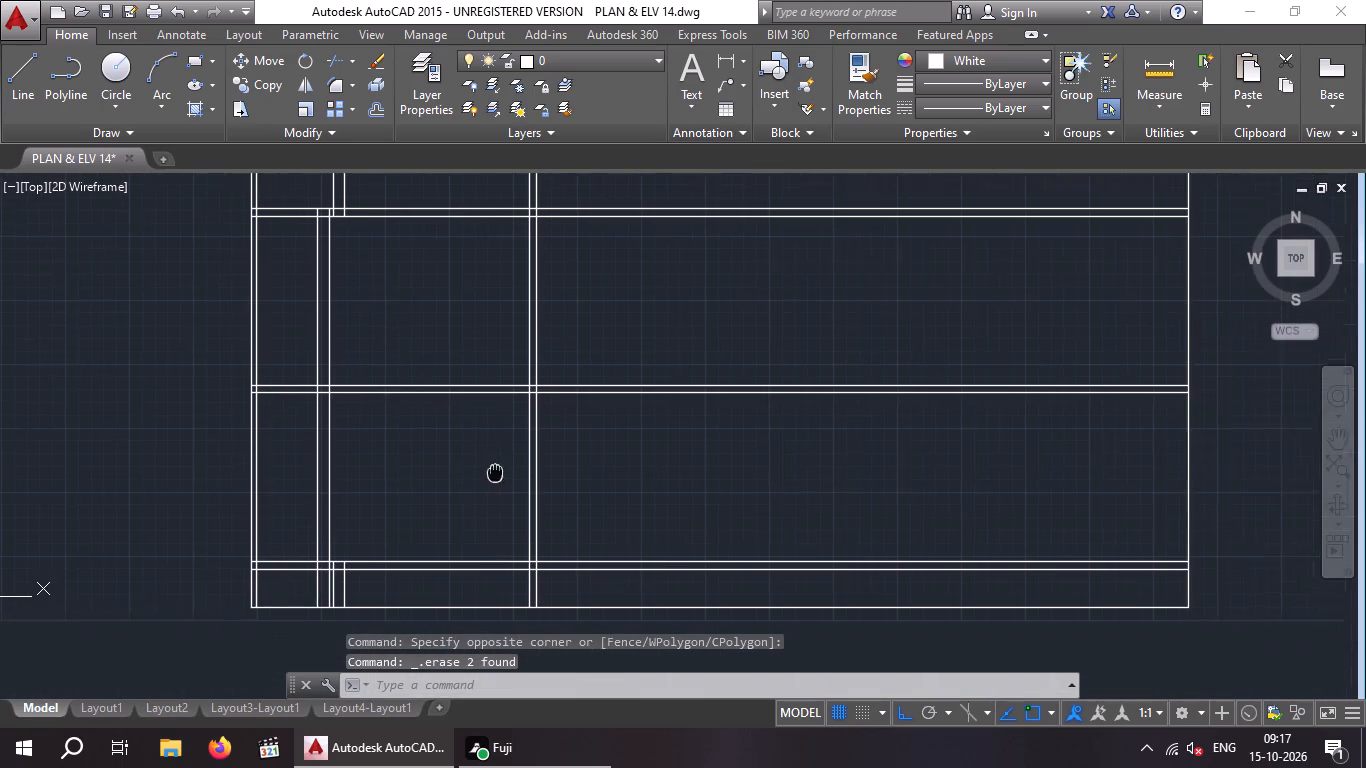
middle_click_drag(495, 473, 493, 459)
middle_click_drag(466, 480, 473, 454)
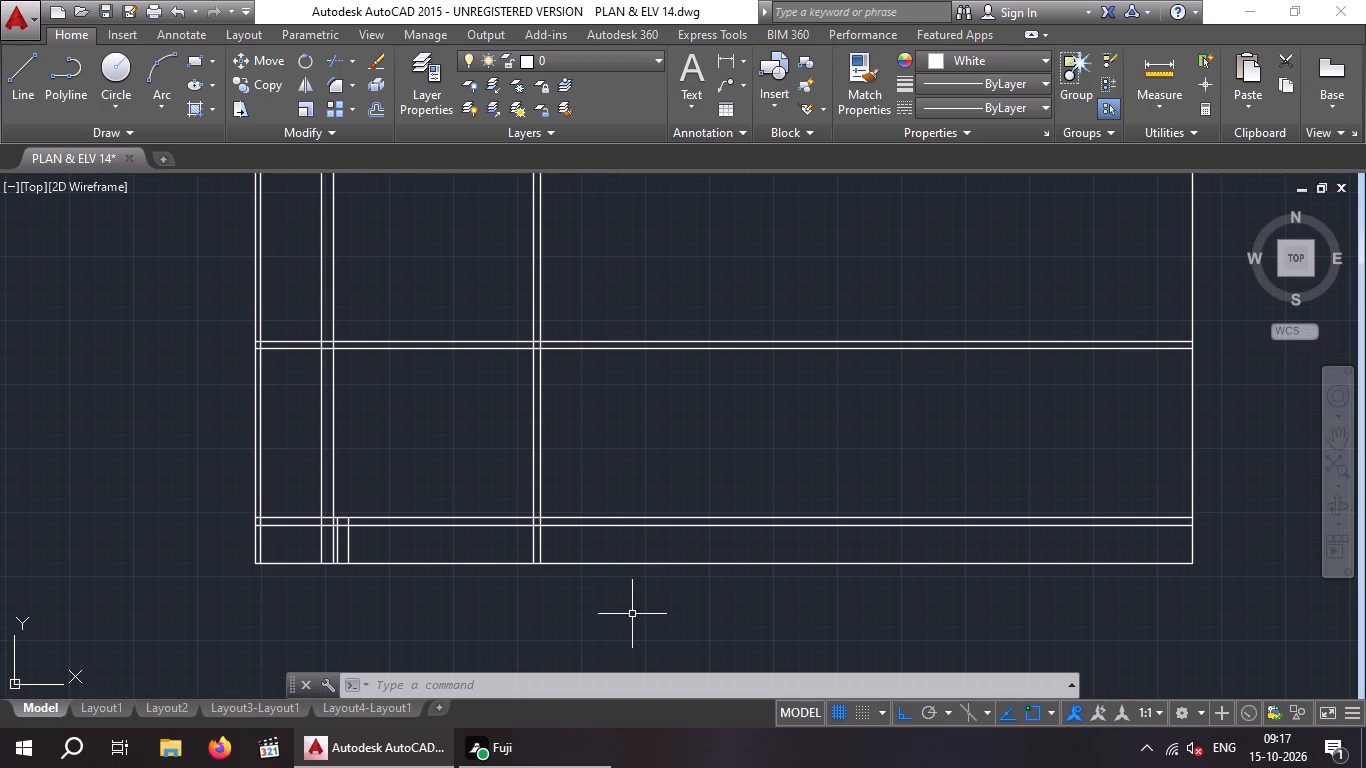
key("Escape")
key("Escape")
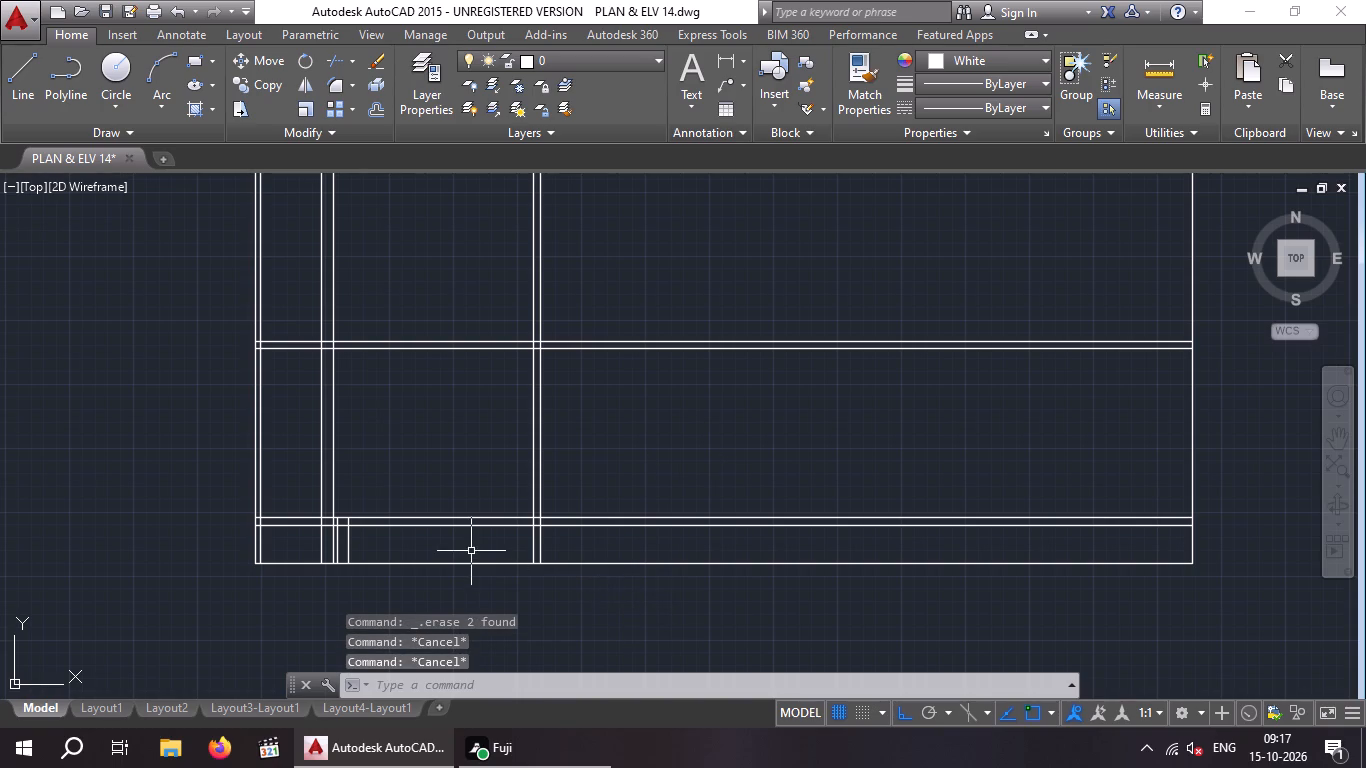
left_click(429, 565)
key("Delete")
Erase the two remaining right 9" partition wall lines that run down from the lowest horizontal 6" wall.
scroll(349, 556, "up", 3)
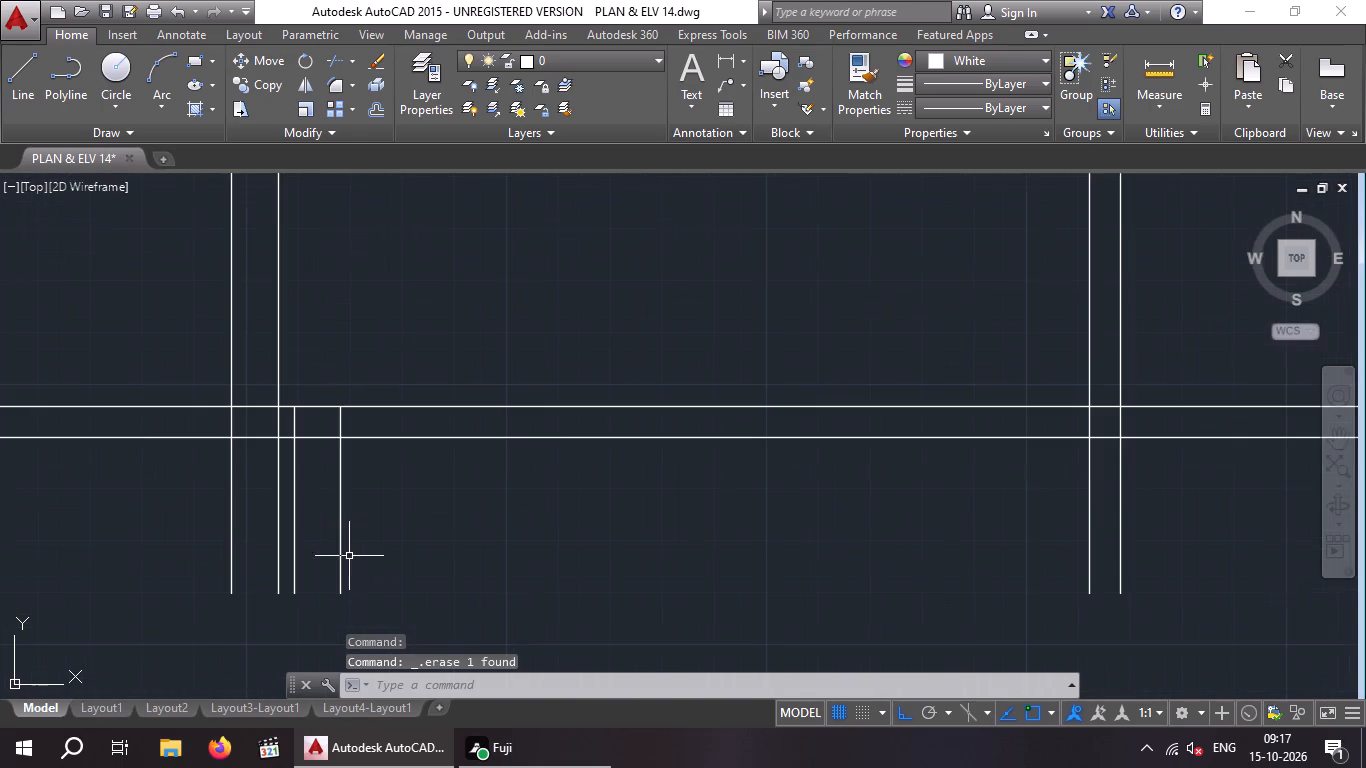
left_click_drag(402, 545, 349, 564)
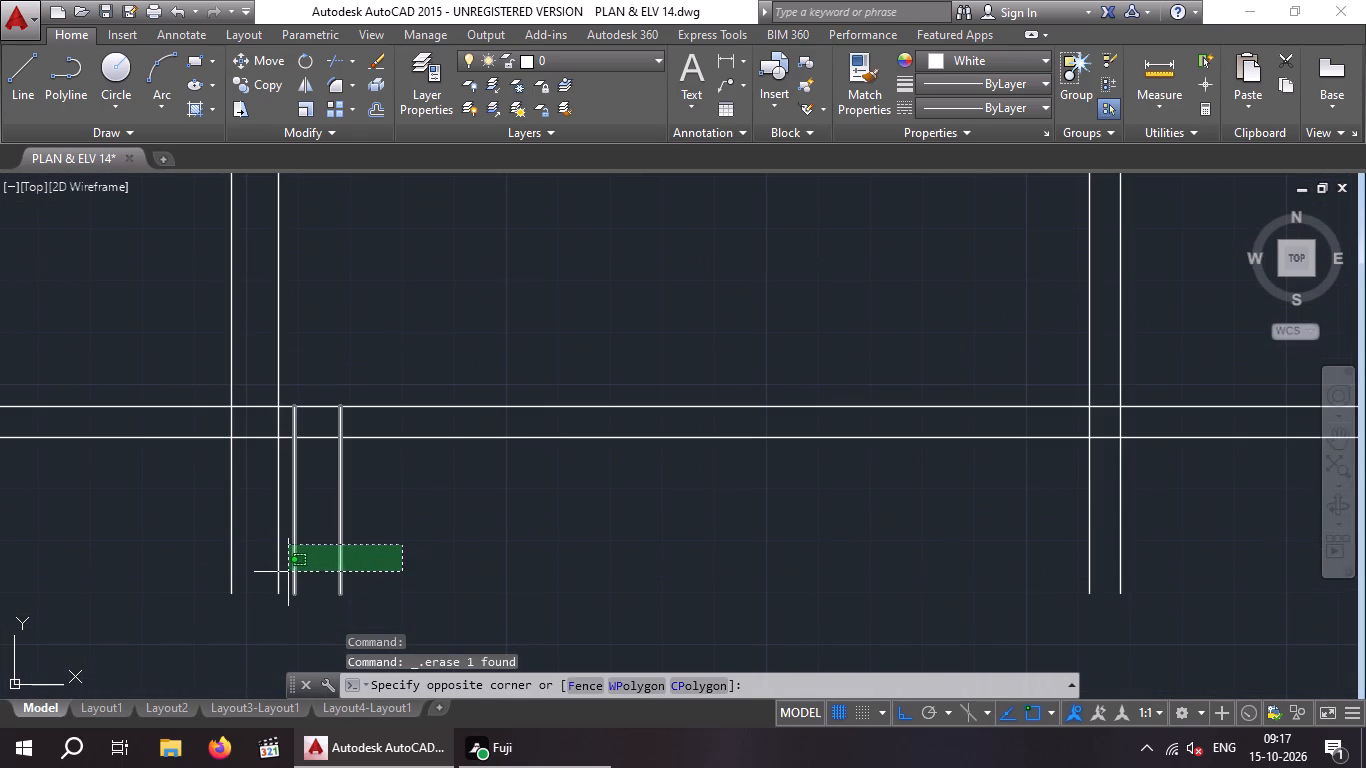
left_click(288, 572)
key("Delete")
scroll(360, 572, "down", 3)
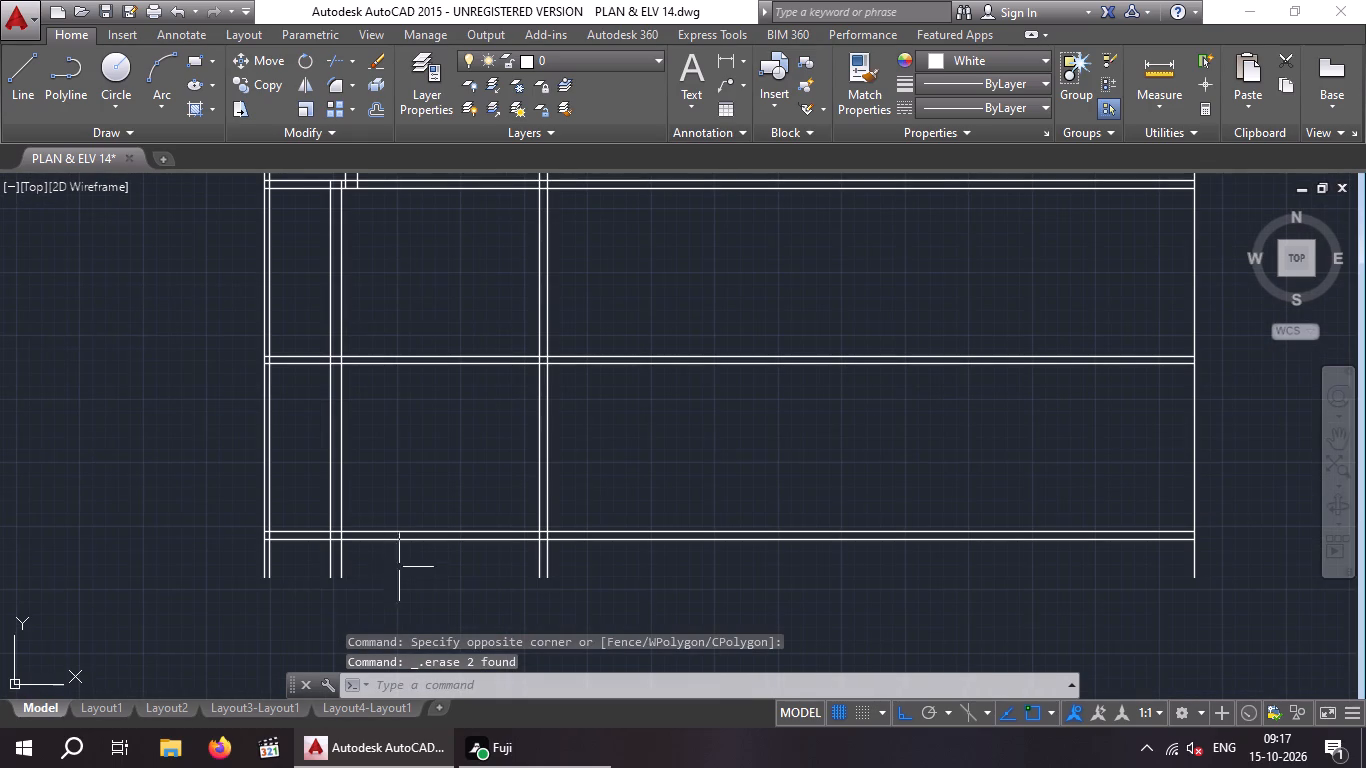
key("Escape")
key("Escape")
key("Escape")
key("Escape")
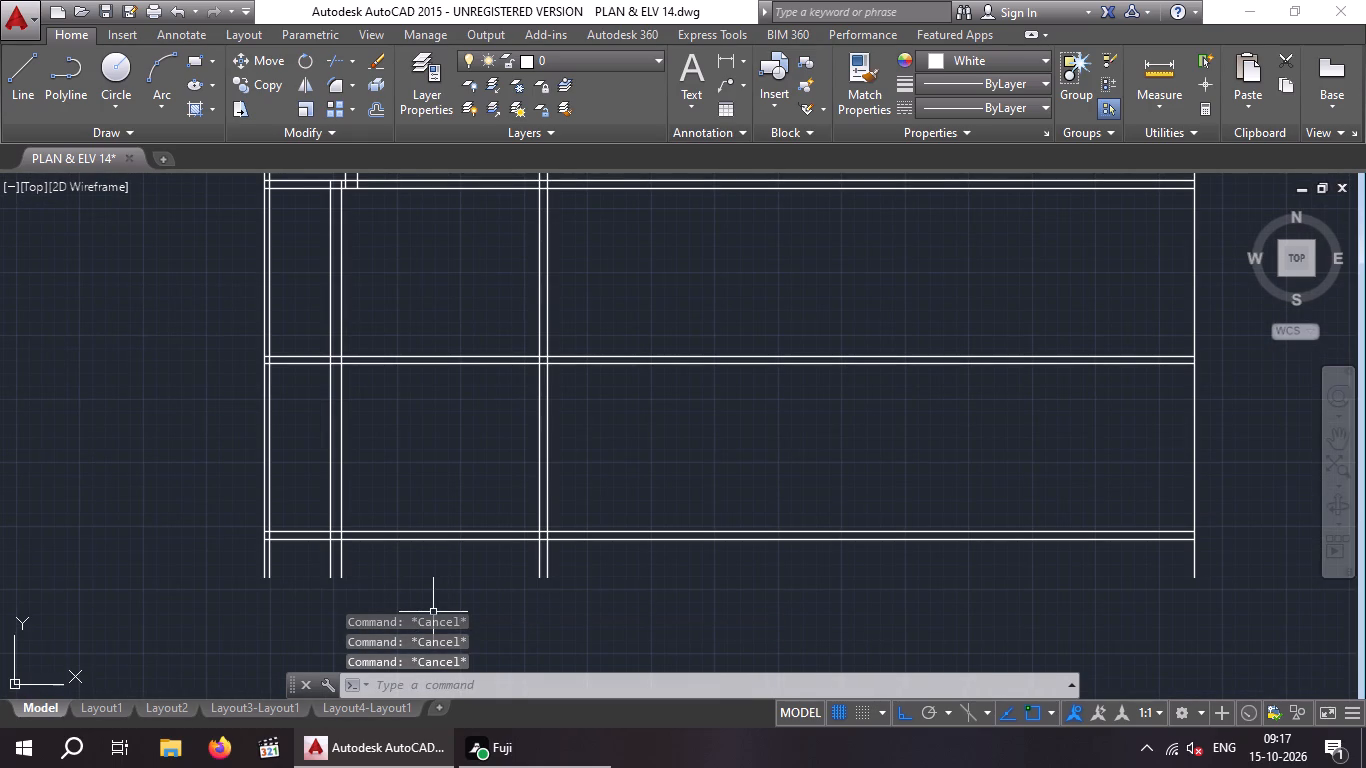
key("Escape")
Offset the lower line of the lowest horizontal 6" wall 7' downward, beyond the open ends of the vertical walls.
key("o")
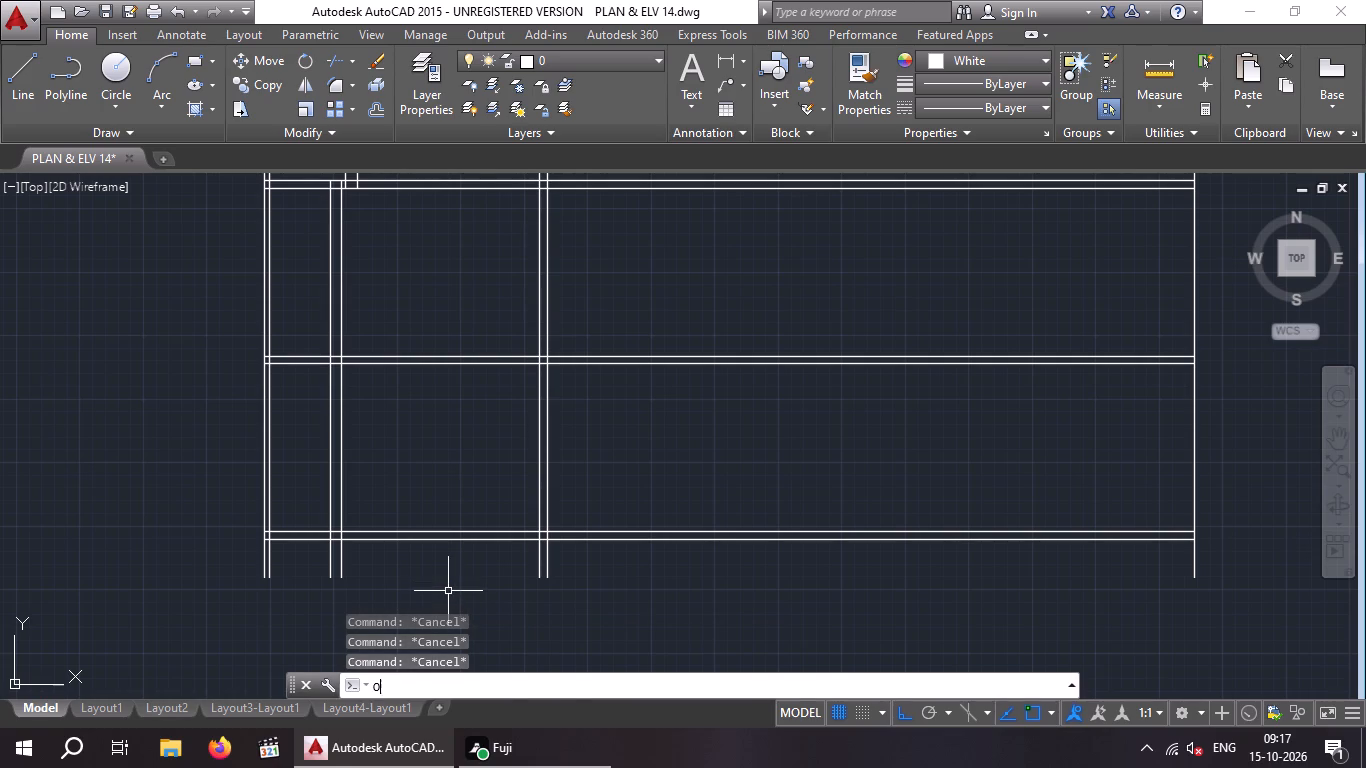
key("Return")
type("7'")
key("Return")
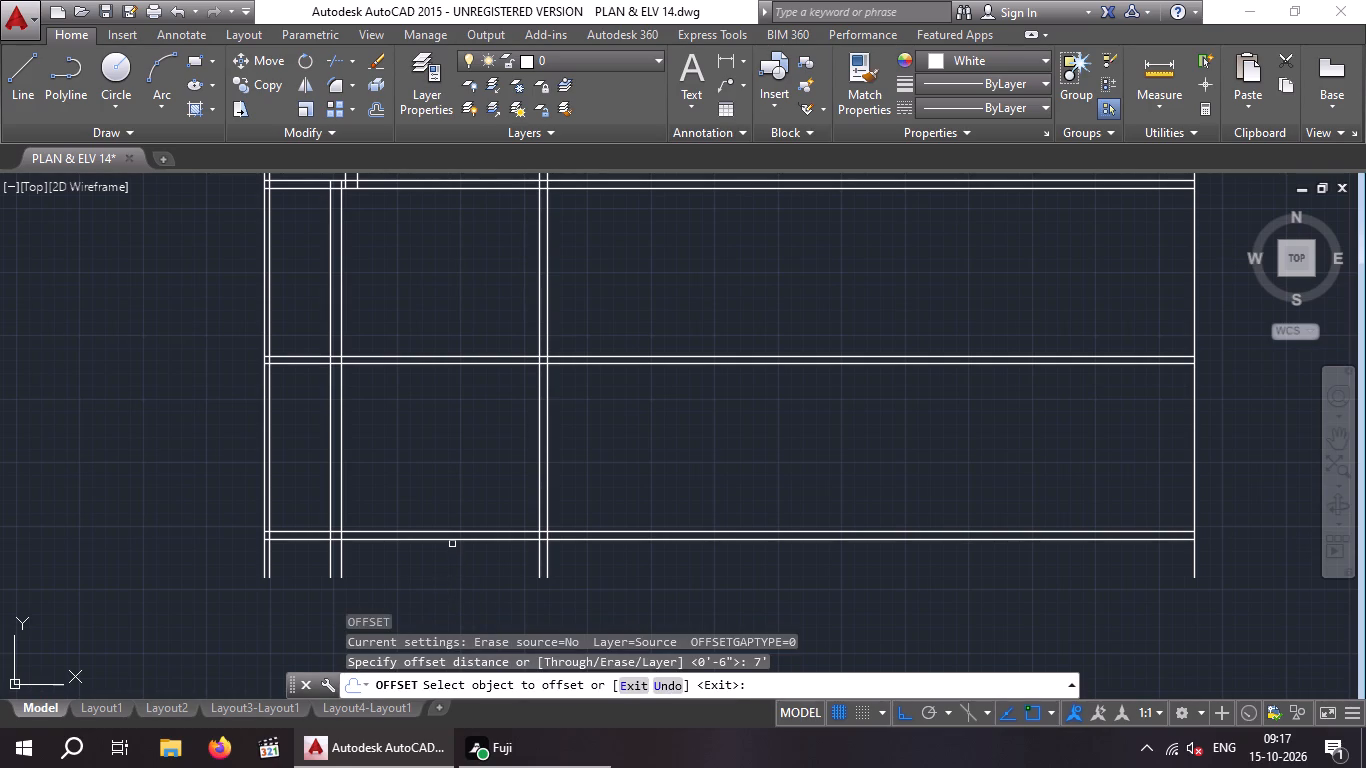
left_click(453, 542)
left_click(448, 575)
scroll(449, 577, "down", 1)
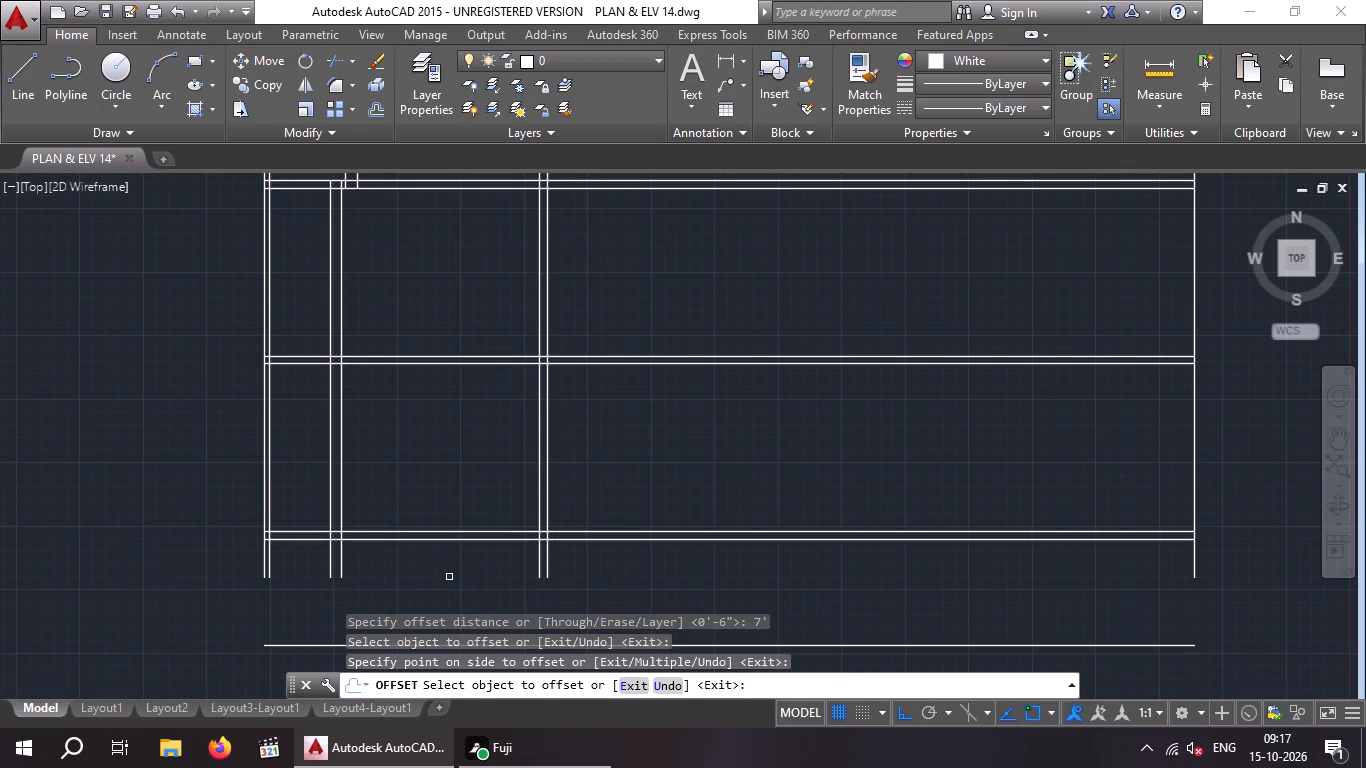
Offset the new bottom line 6" downward to form the bottom horizontal wall.
scroll(449, 577, "down", 1)
middle_click_drag(449, 576, 435, 483)
key("Escape")
key("Escape")
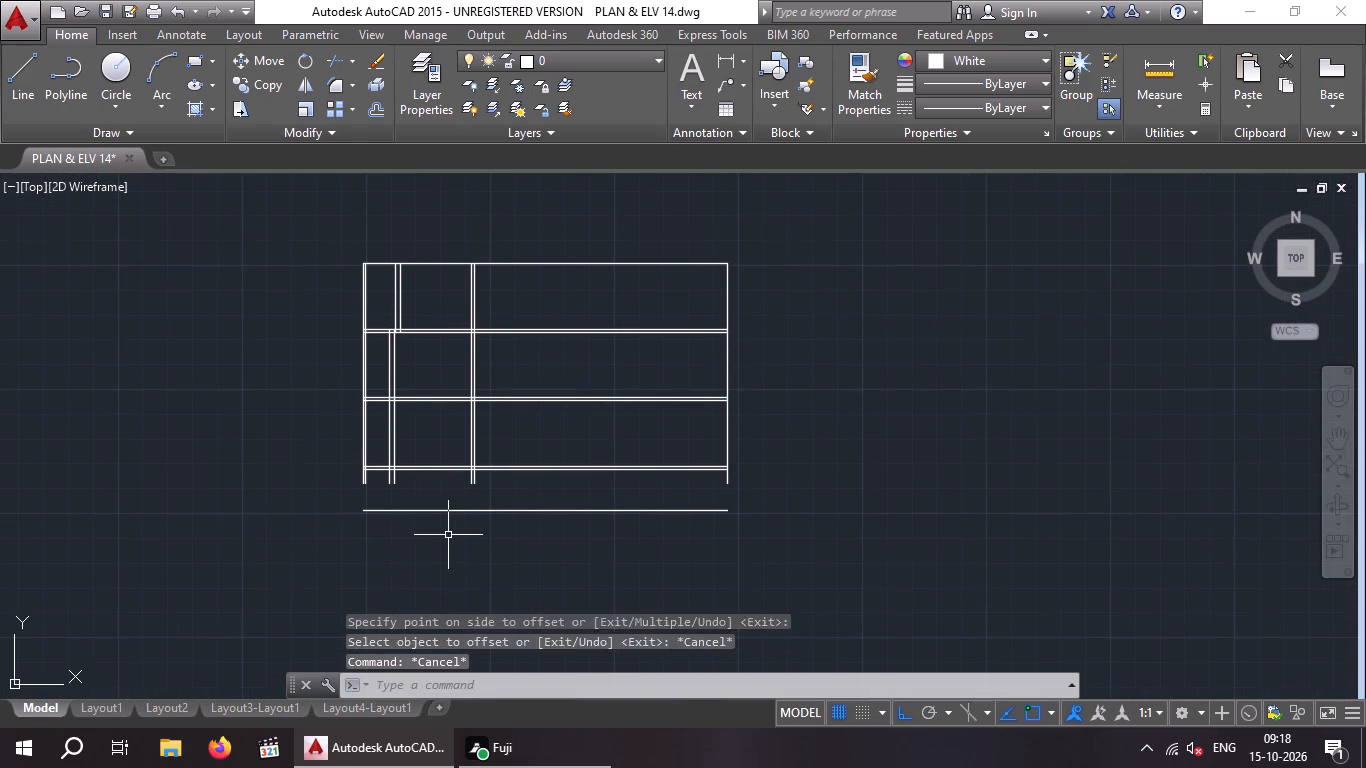
key("Escape")
key("o")
key("Return")
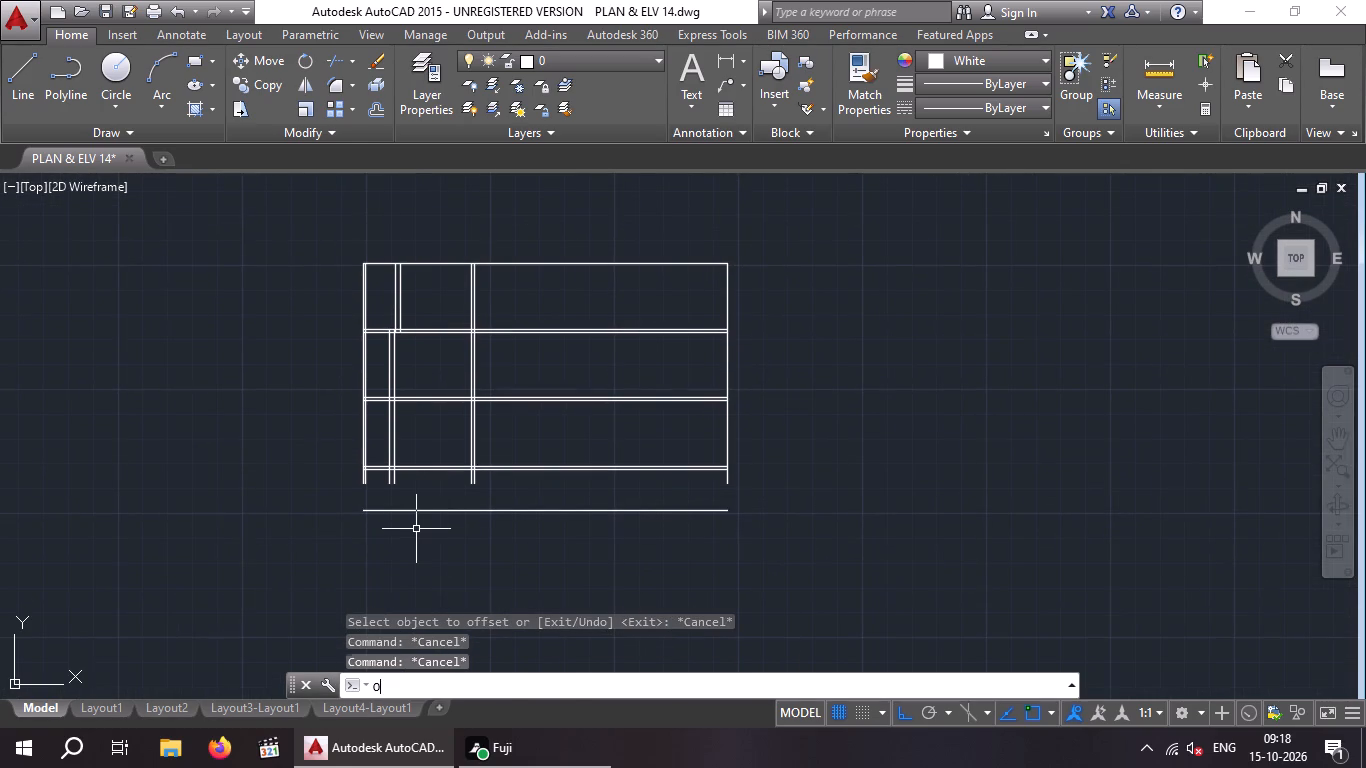
key("6")
key("shift+quotedbl")
key("Return")
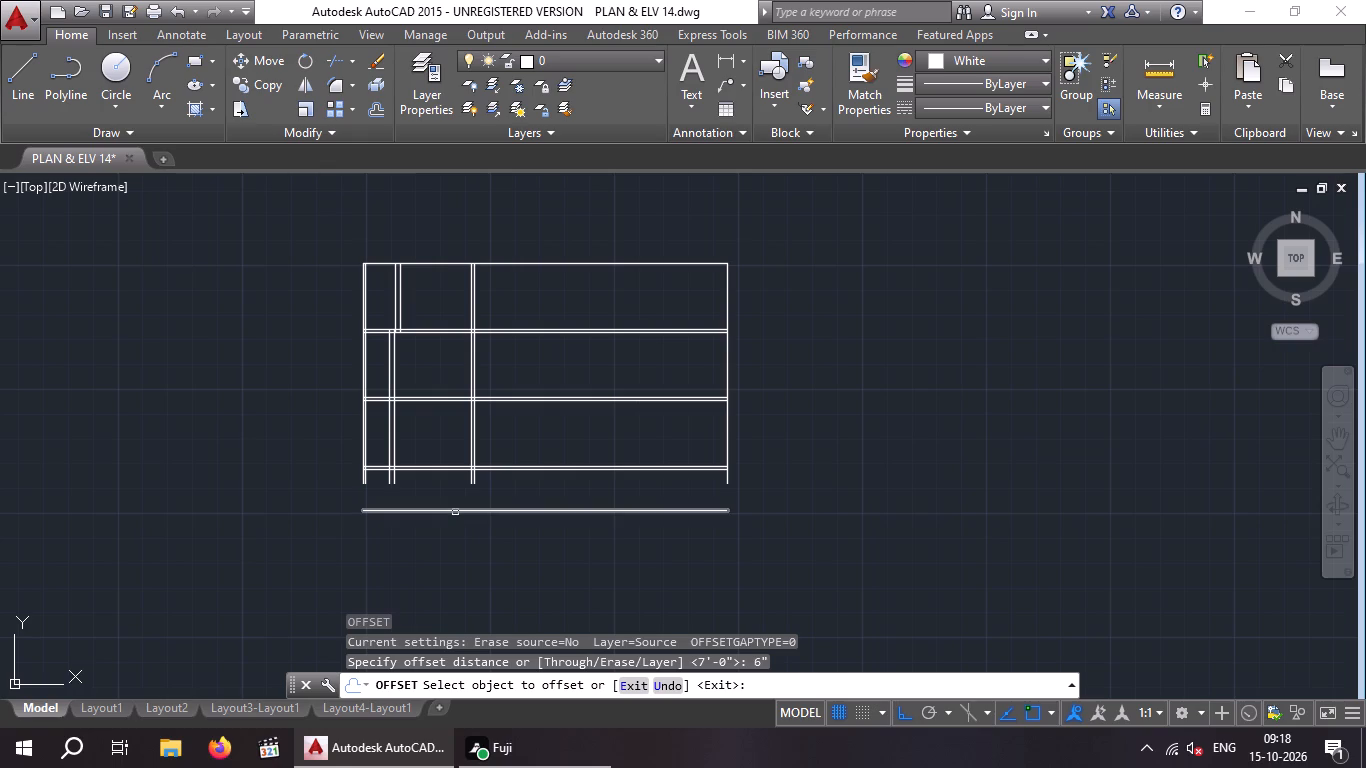
left_click(455, 512)
left_click(459, 527)
key("Escape")
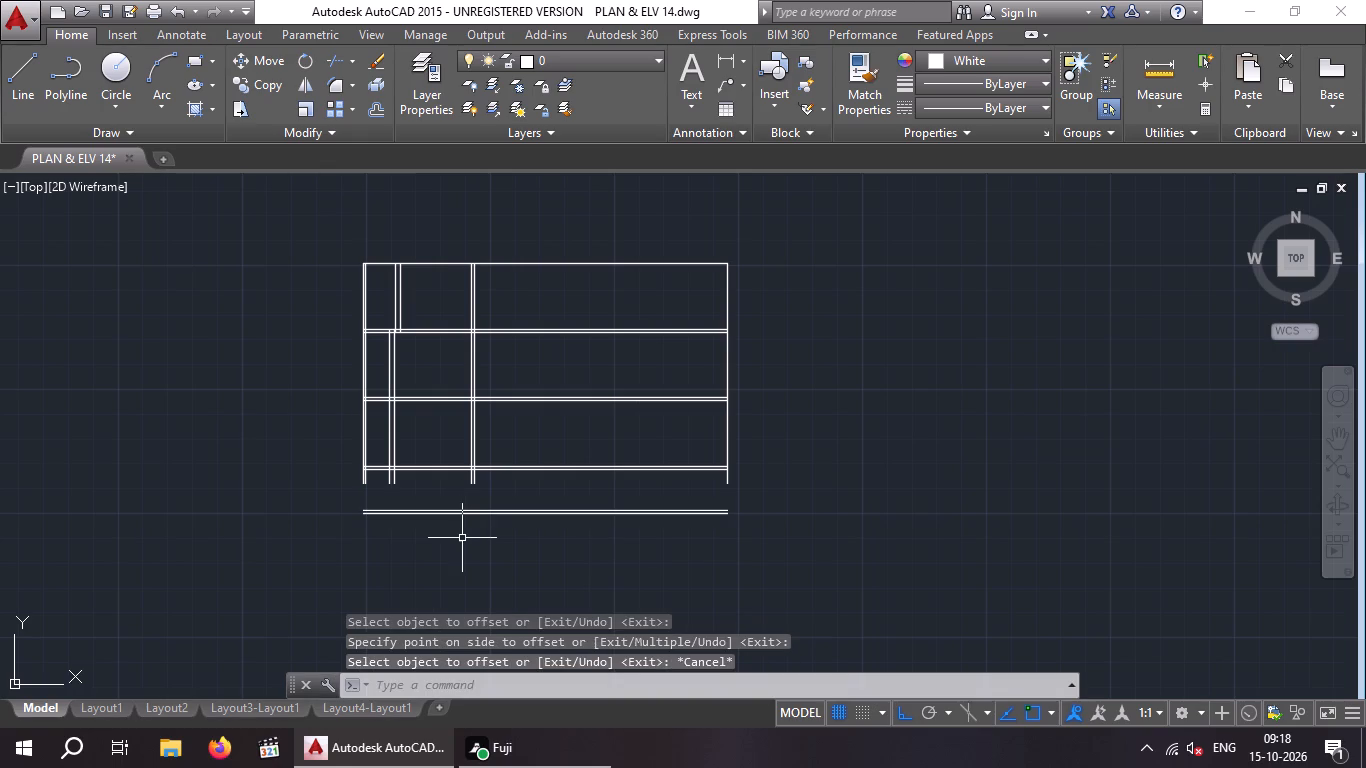
key("Escape")
Extend both lines of the two interior vertical walls nearest the left side down to the new bottom 6" wall.
key("e")
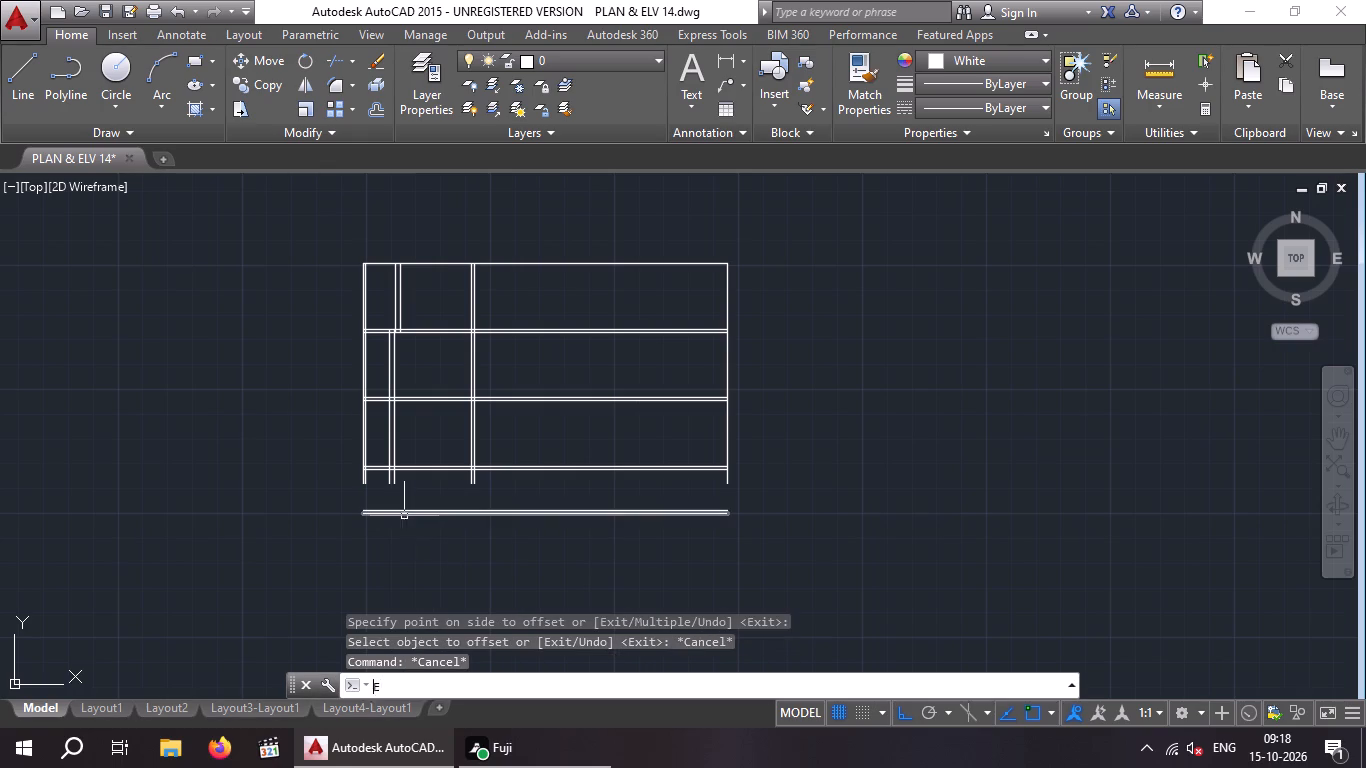
type("X")
key("space")
key("space")
scroll(392, 494, "up", 1)
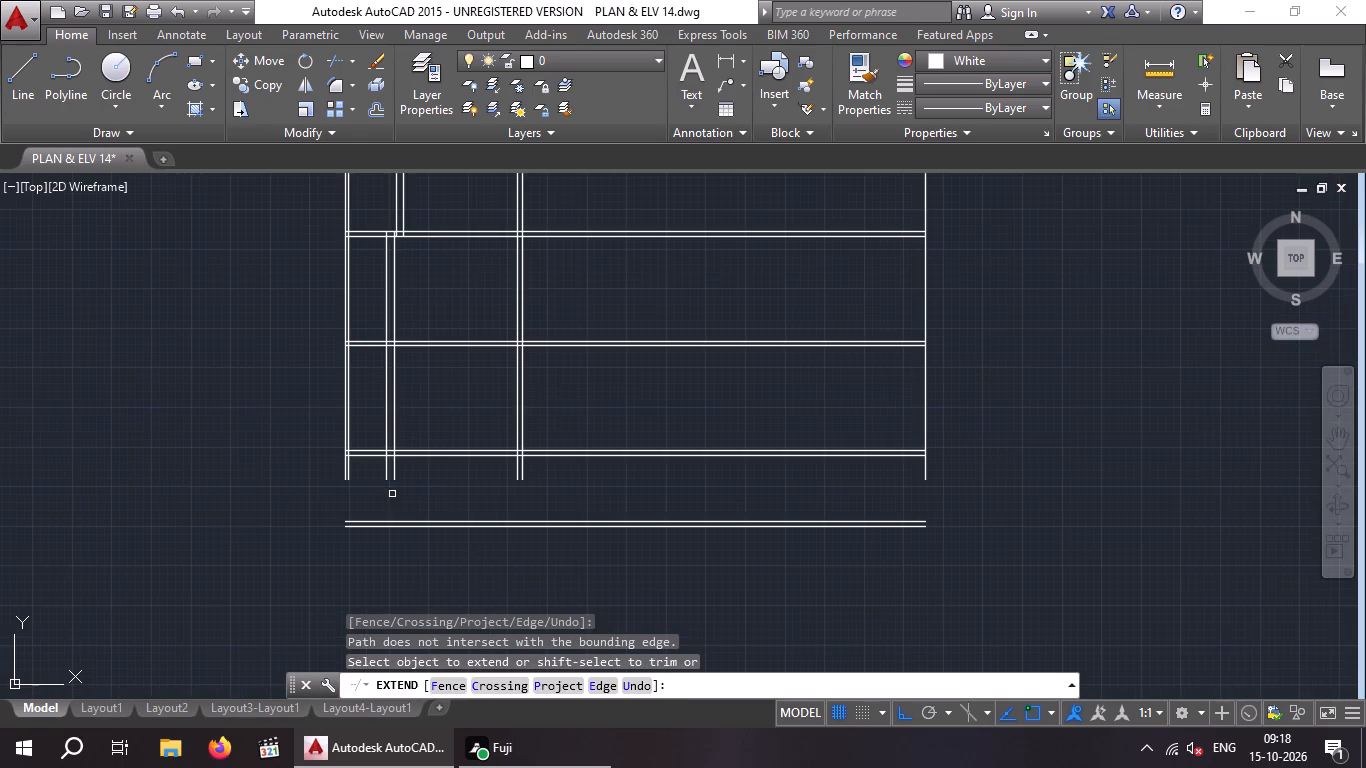
left_click(394, 478)
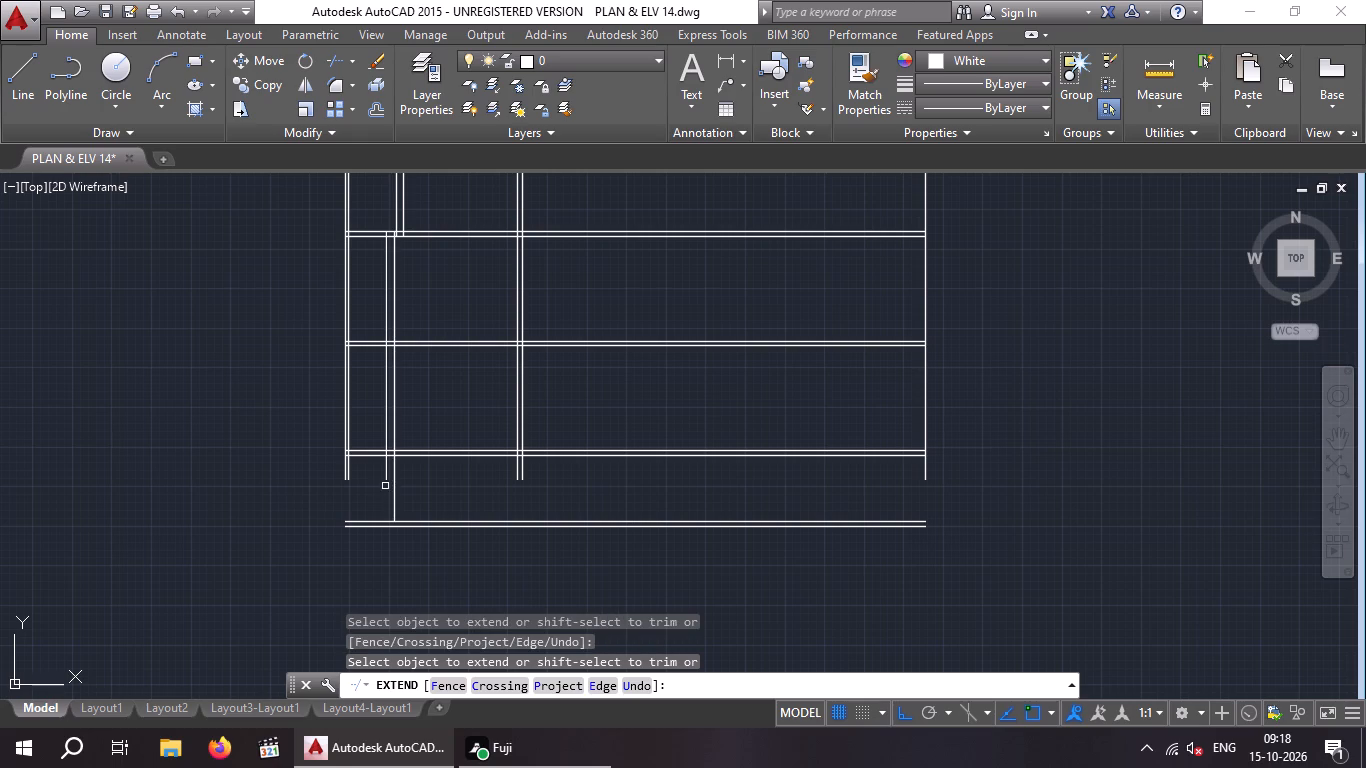
left_click(384, 478)
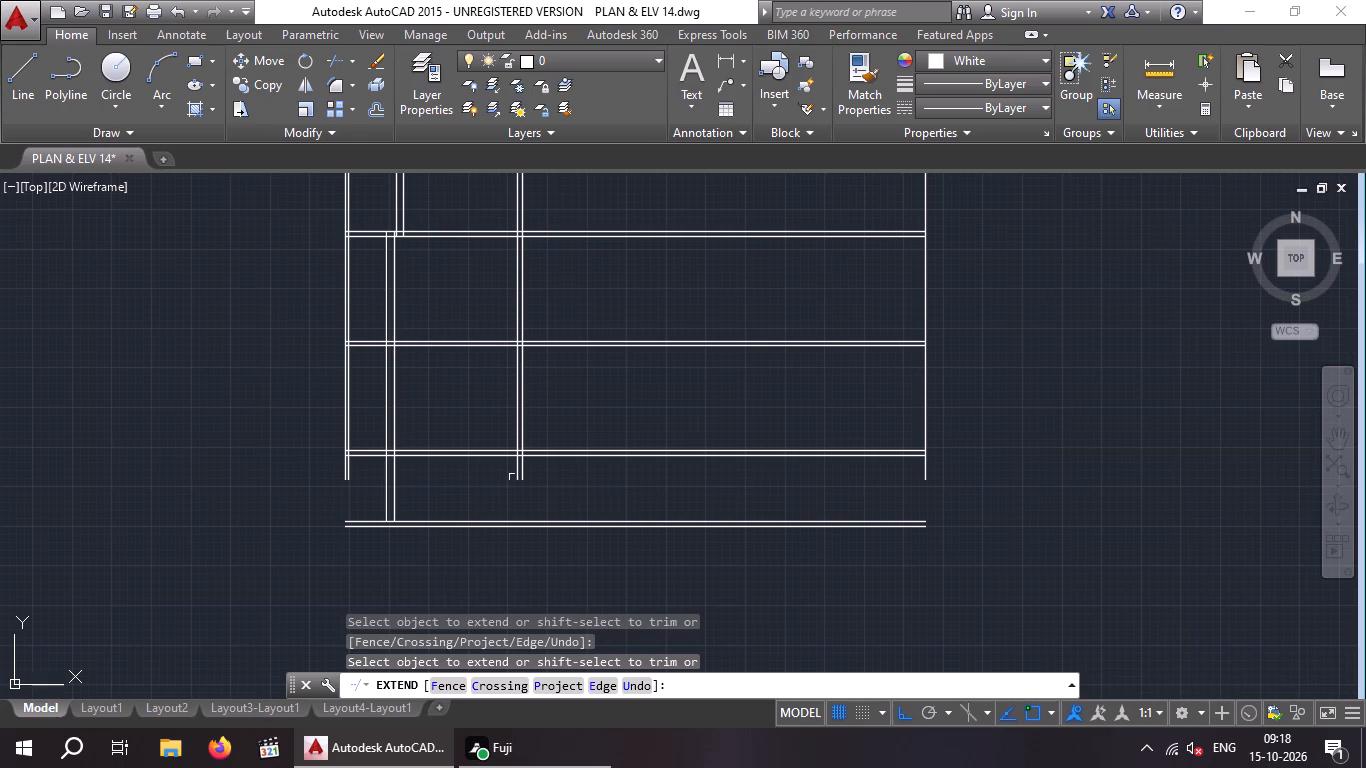
left_click(514, 477)
left_click(524, 478)
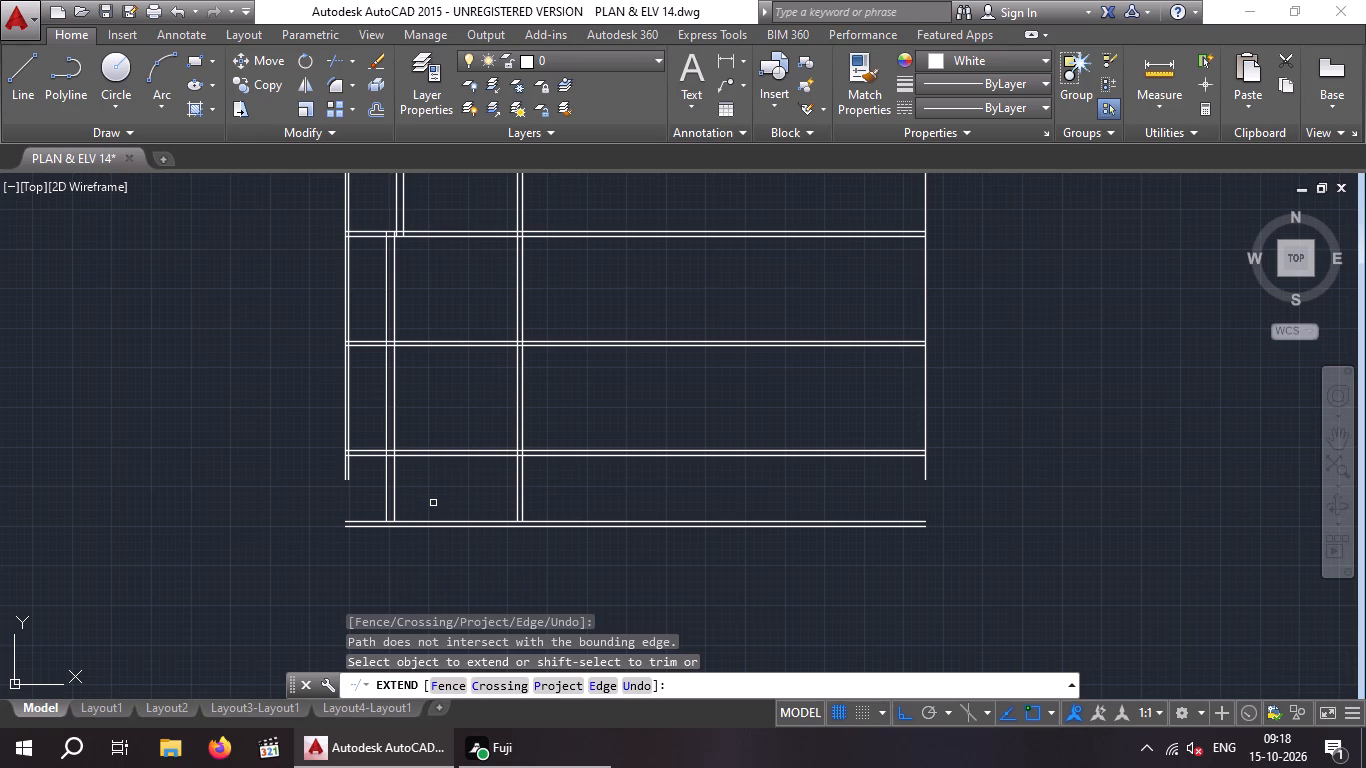
key("Escape")
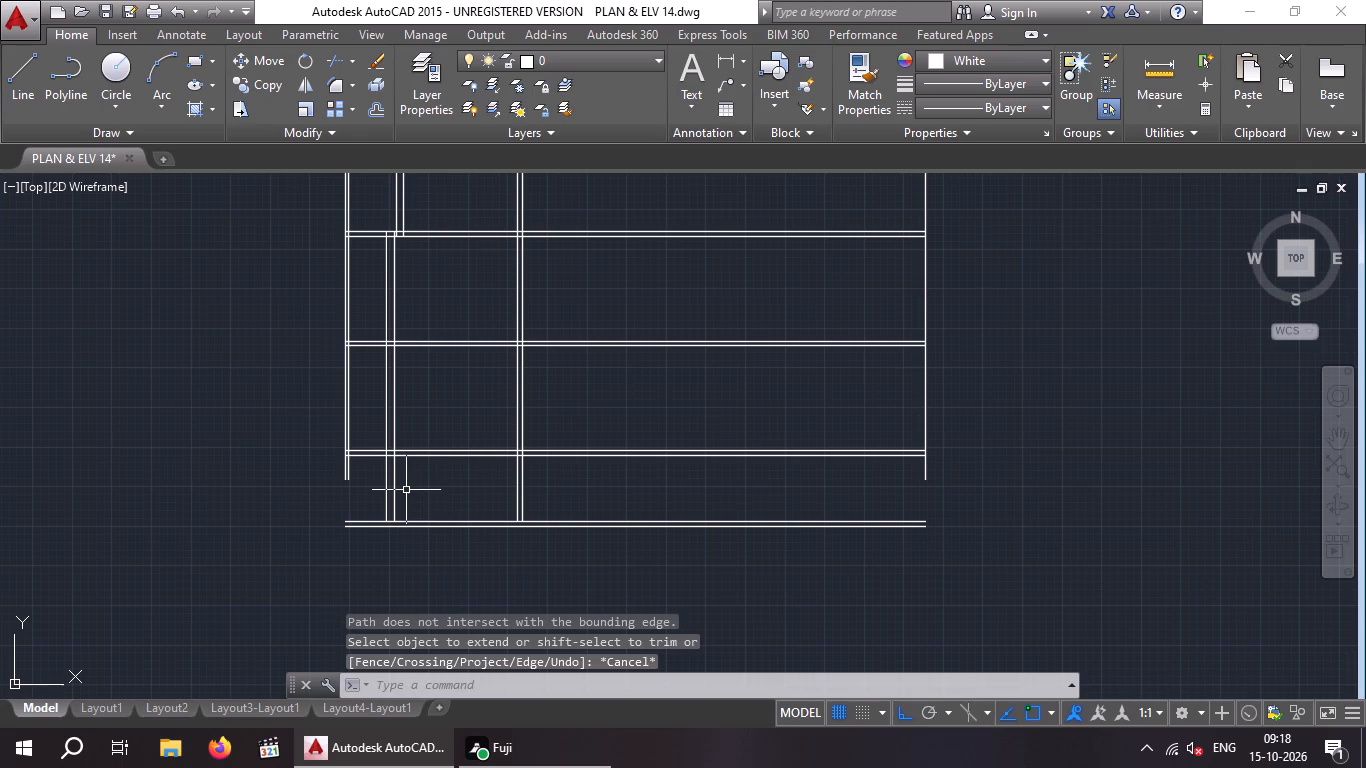
Trim the horizontal walls of the lower rows left of the first interior vertical wall, and the left outer wall in the second row.
type("TR")
key("space")
key("space")
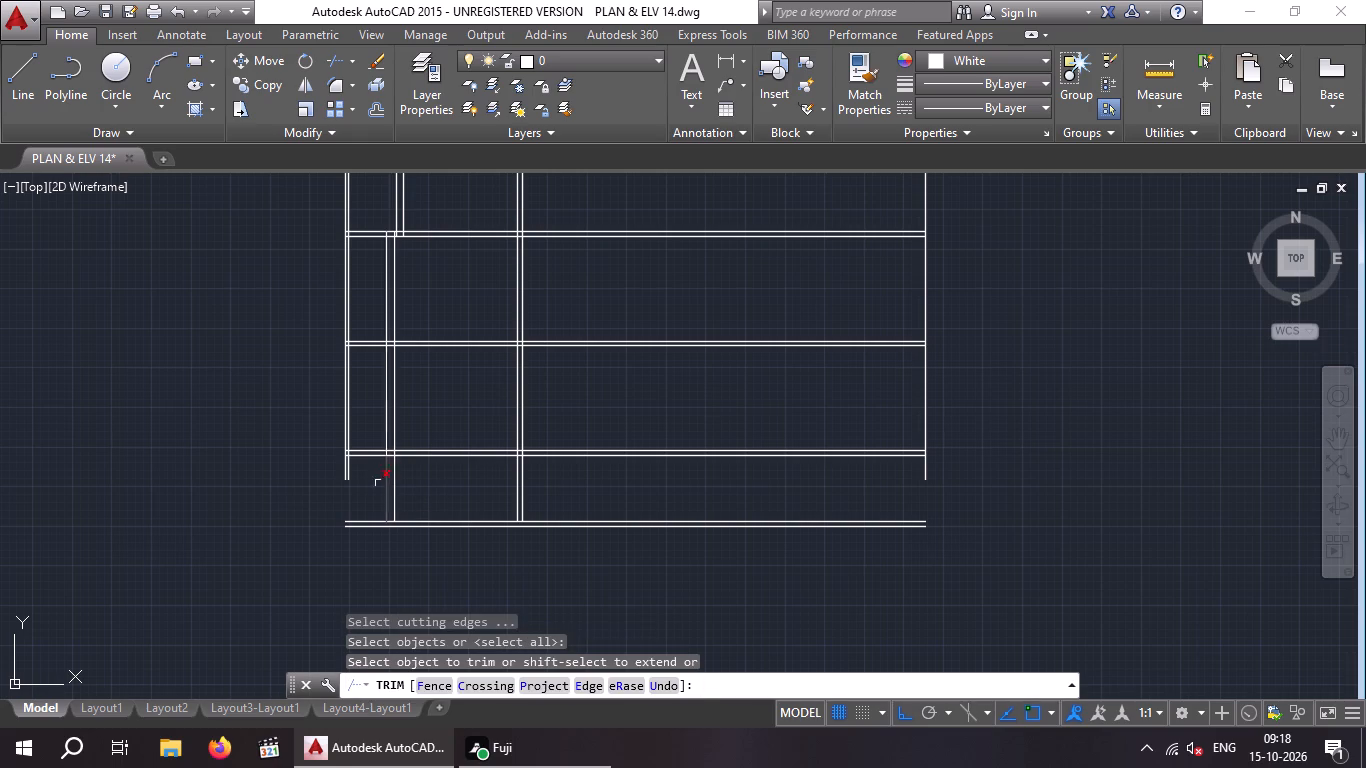
left_click(369, 486)
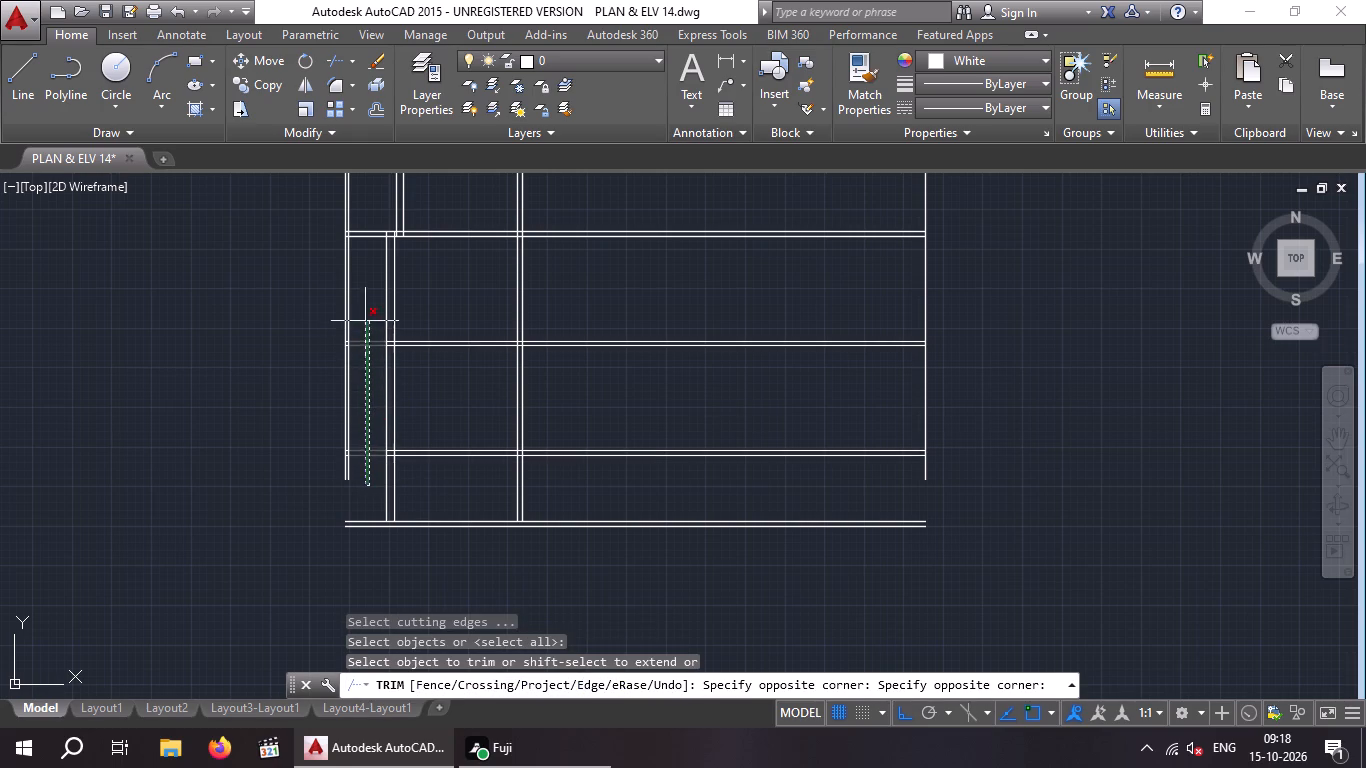
left_click(365, 255)
scroll(369, 302, "down", 2)
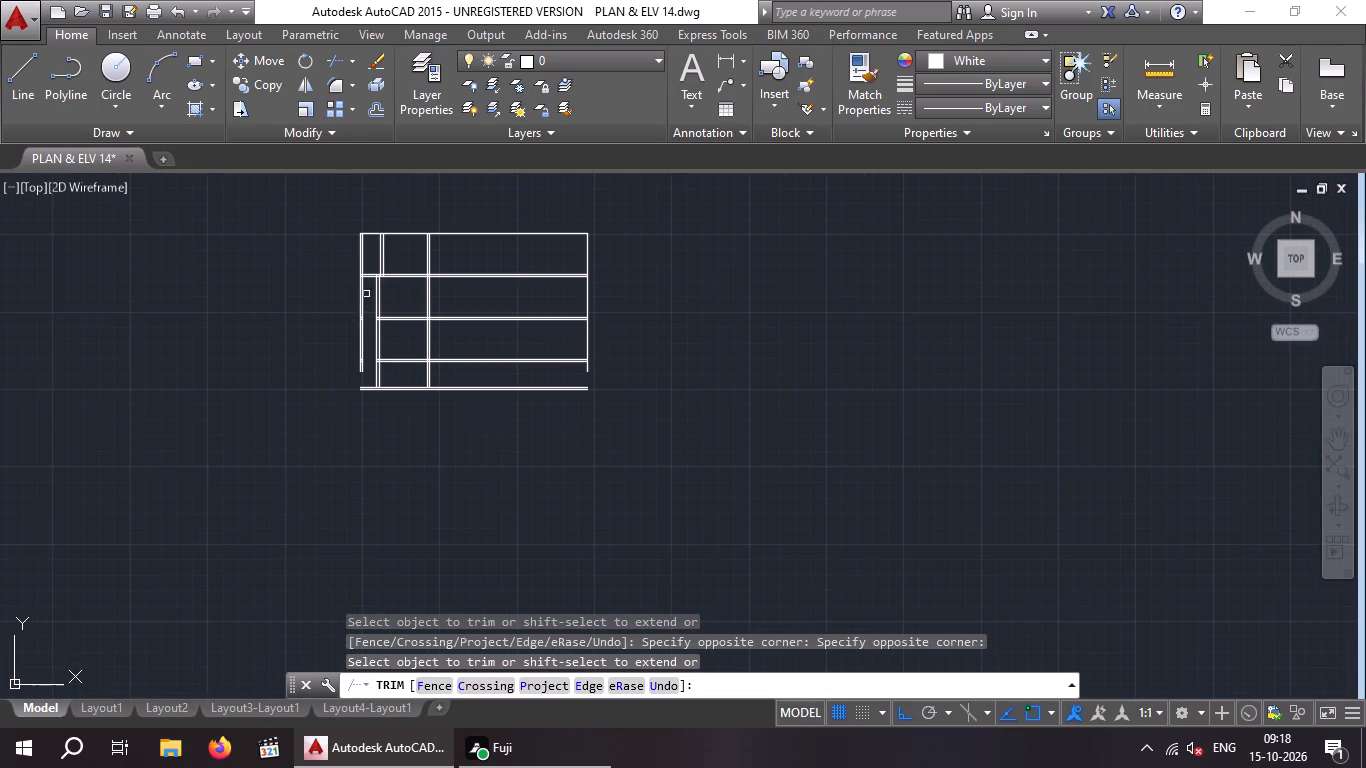
scroll(365, 287, "up", 3)
left_click_drag(365, 278, 354, 280)
left_click(323, 289)
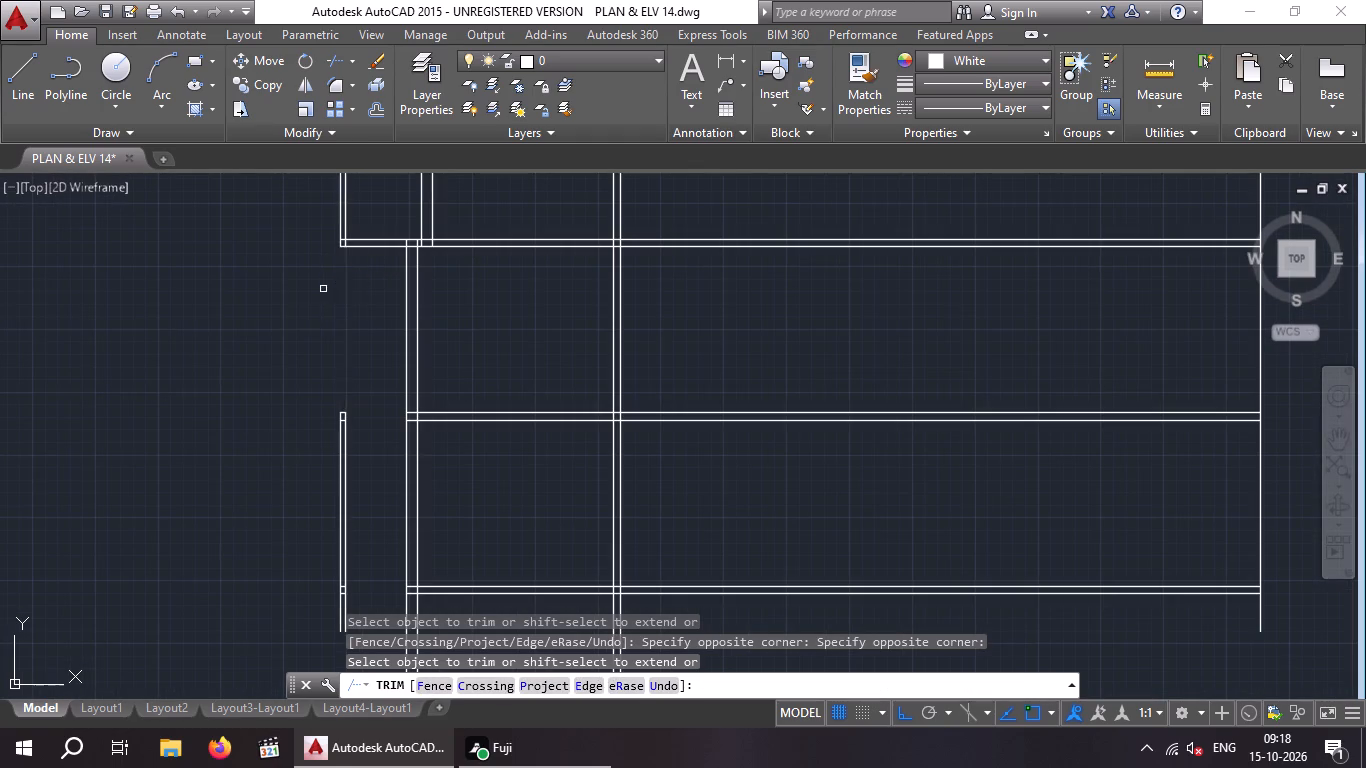
scroll(336, 300, "down", 2)
key("Escape")
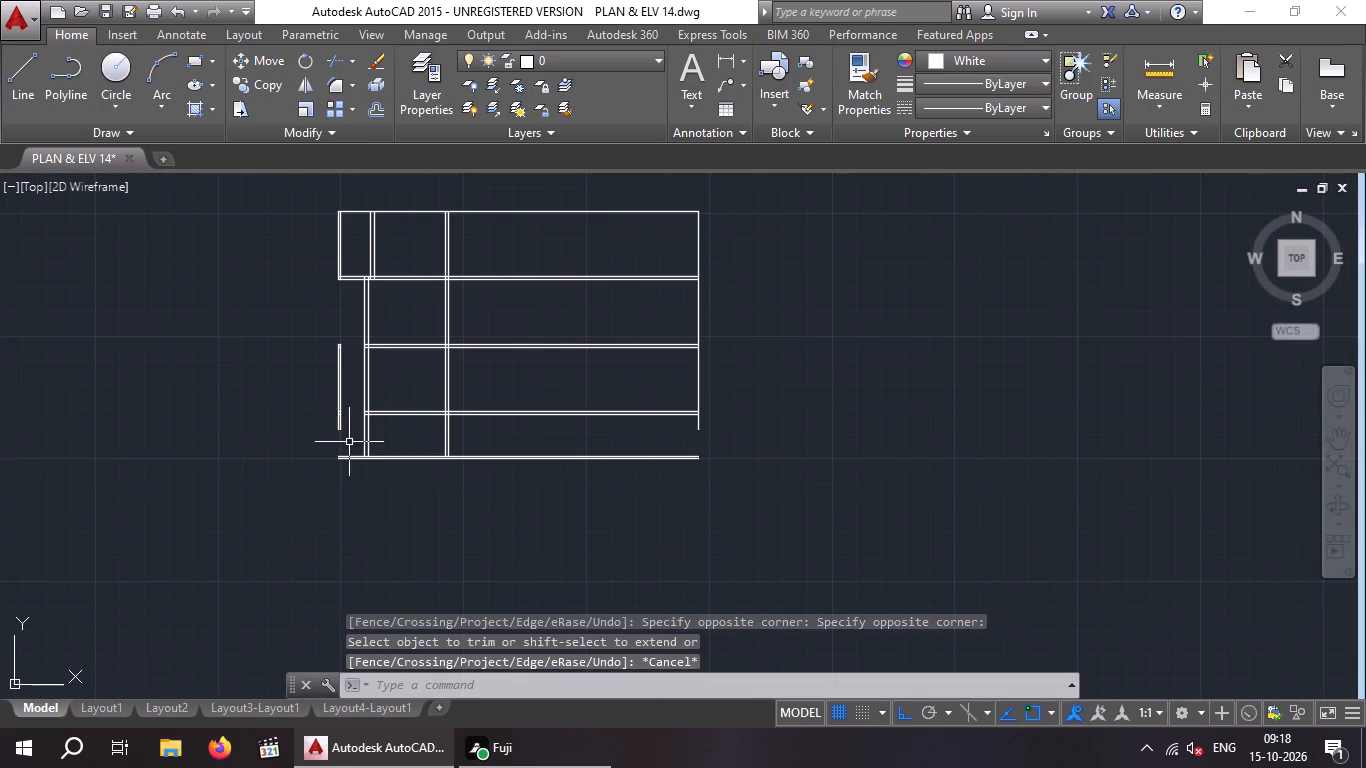
Erase the leftover left outer wall pieces below the second row, including the small horizontal stubs.
left_click(349, 442)
left_click(327, 322)
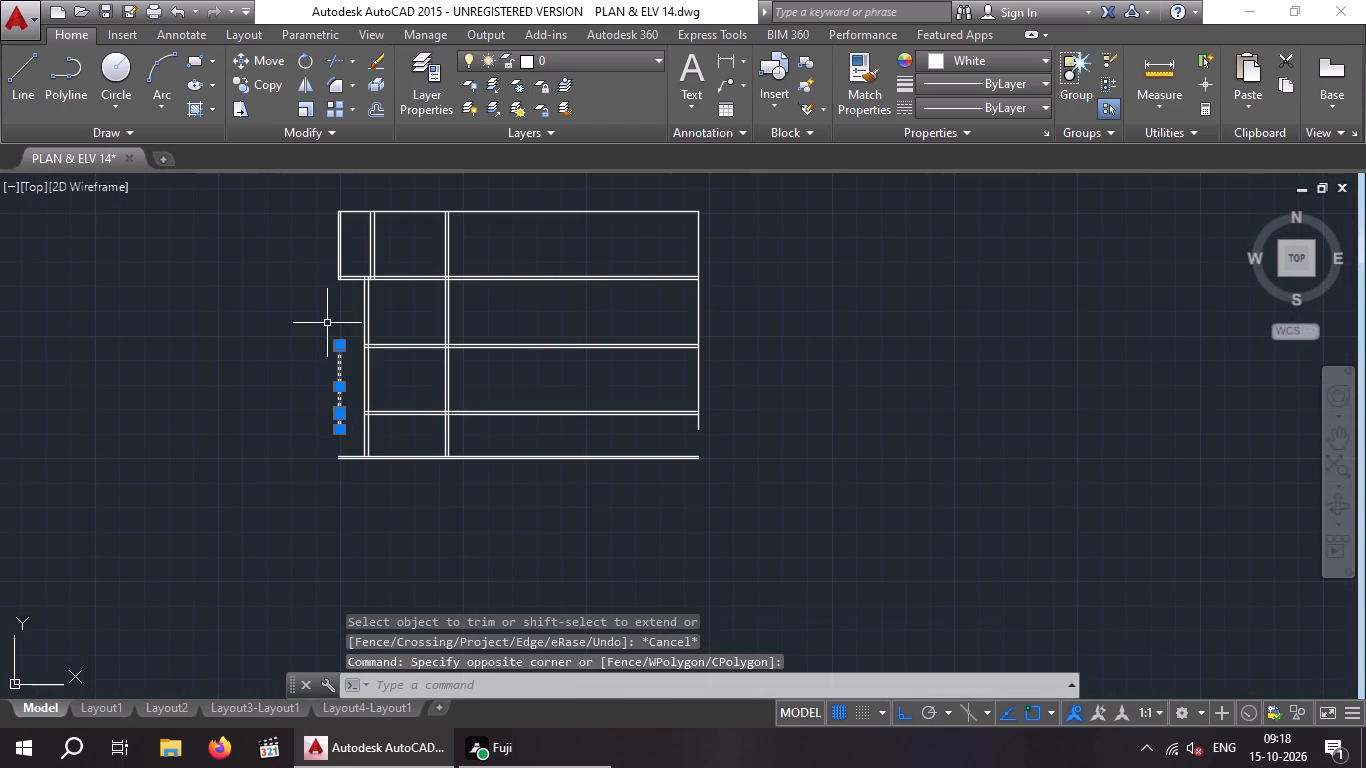
key("Delete")
Offset the lower line of the bottom 6" wall 11' downward.
scroll(347, 386, "down", 1)
middle_click_drag(321, 433, 321, 479)
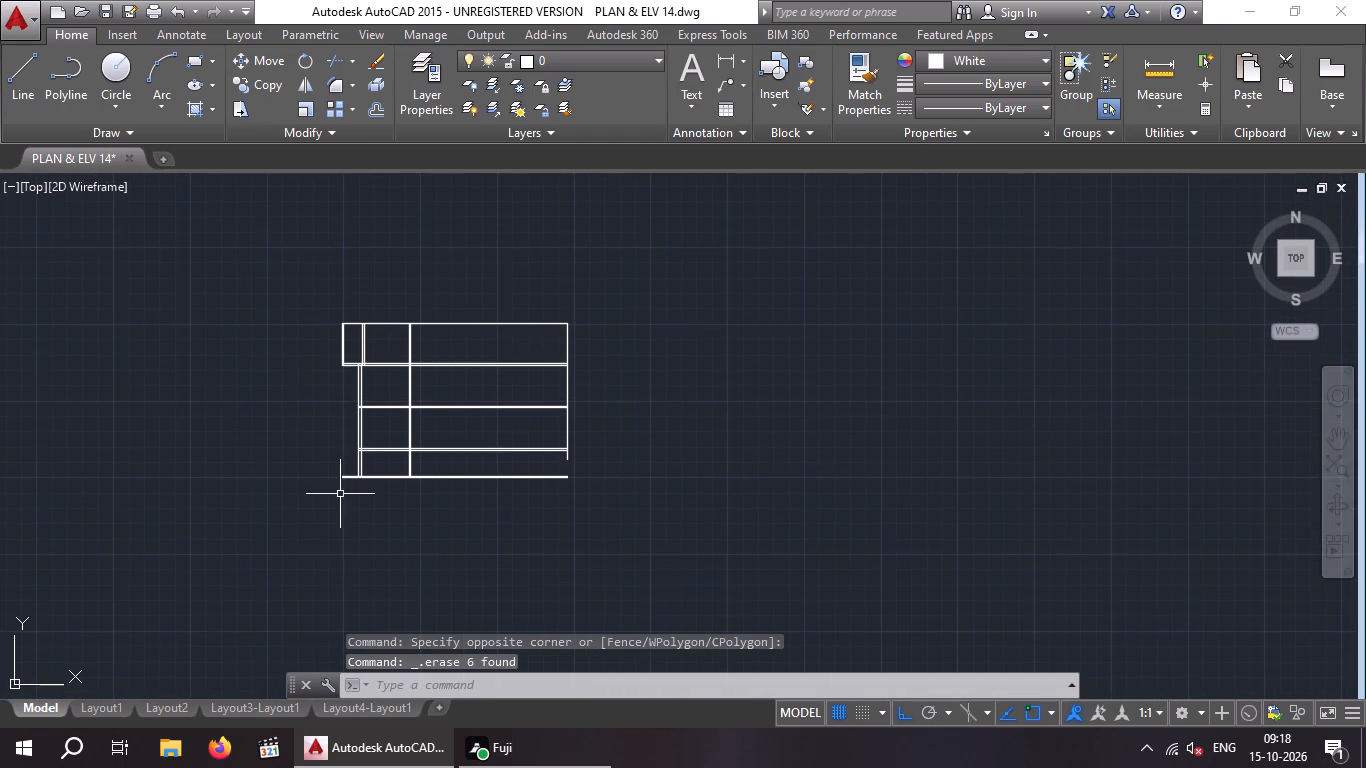
scroll(340, 494, "up", 3)
scroll(340, 494, "down", 2)
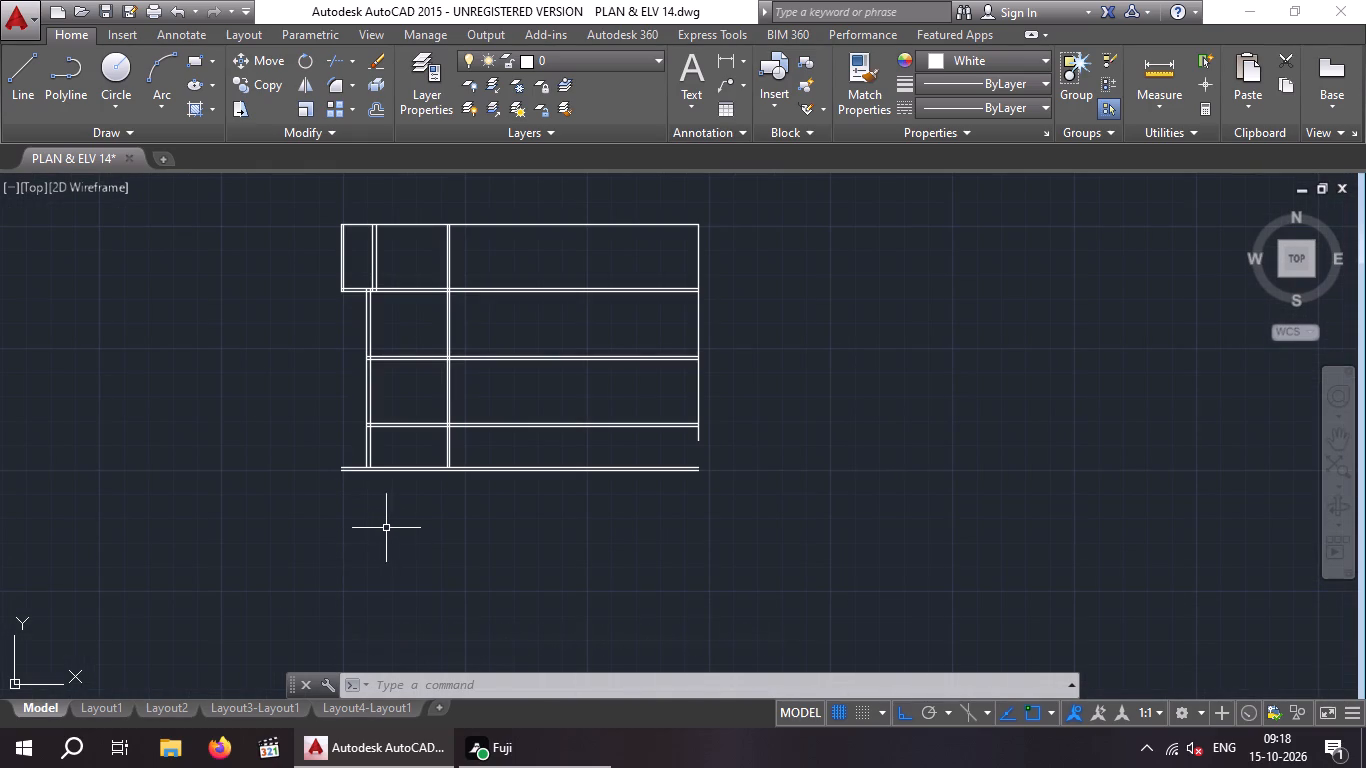
key("o")
key("Return")
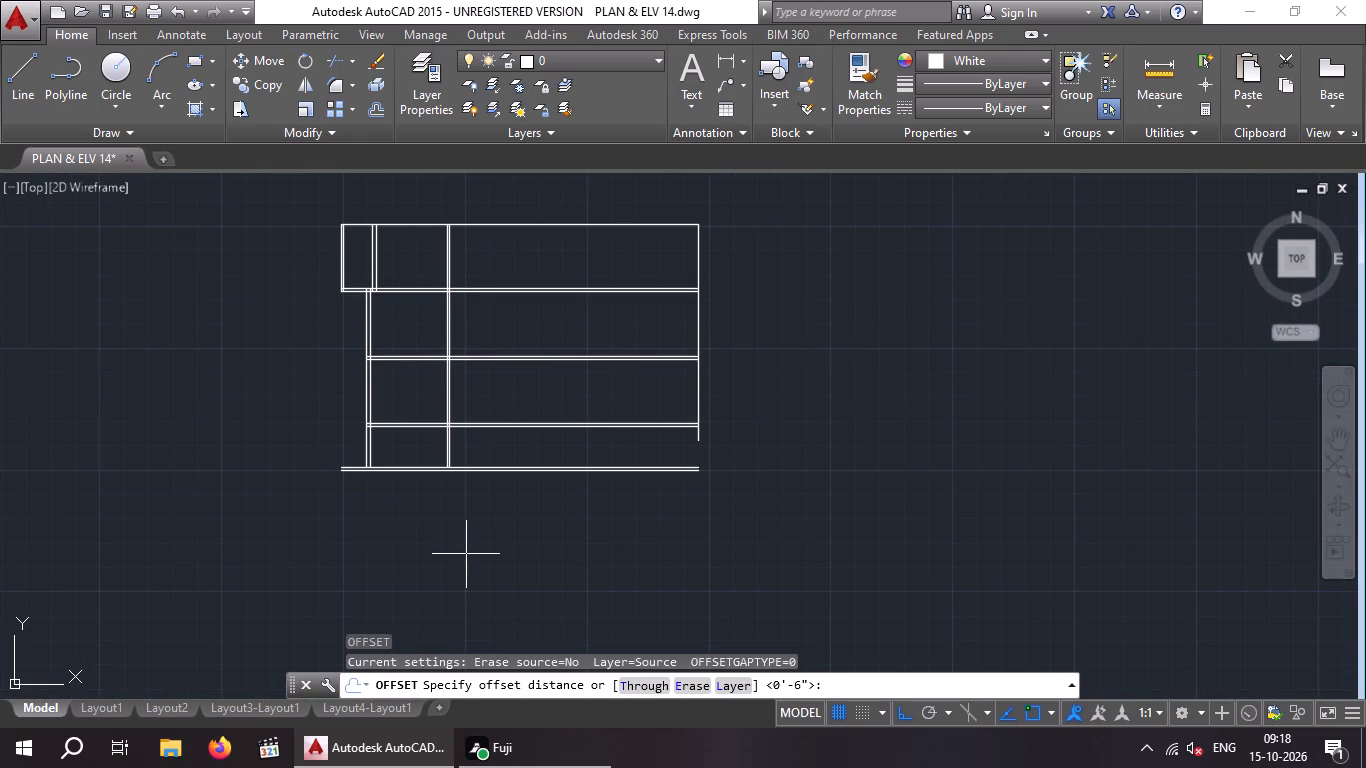
key("1")
key("1")
key("apostrophe")
key("Return")
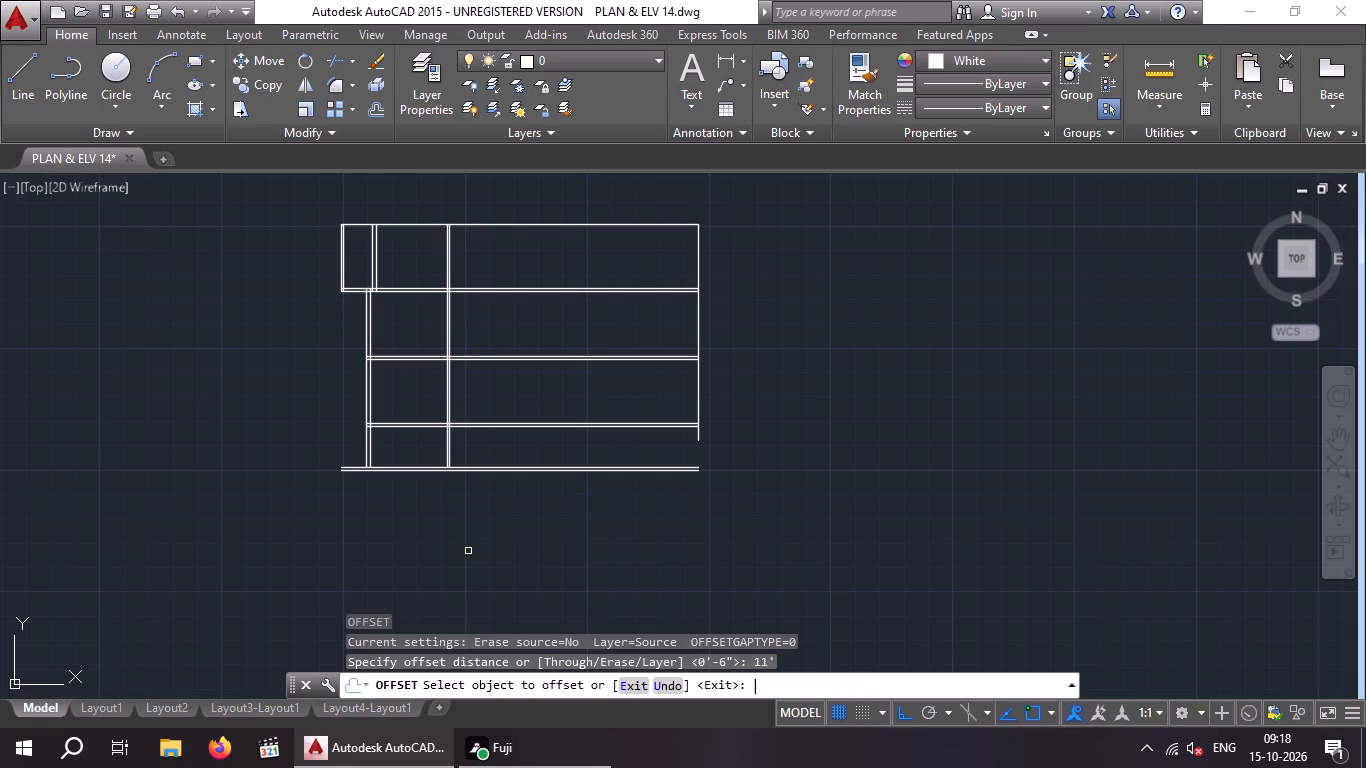
scroll(447, 481, "up", 1)
left_click(441, 468)
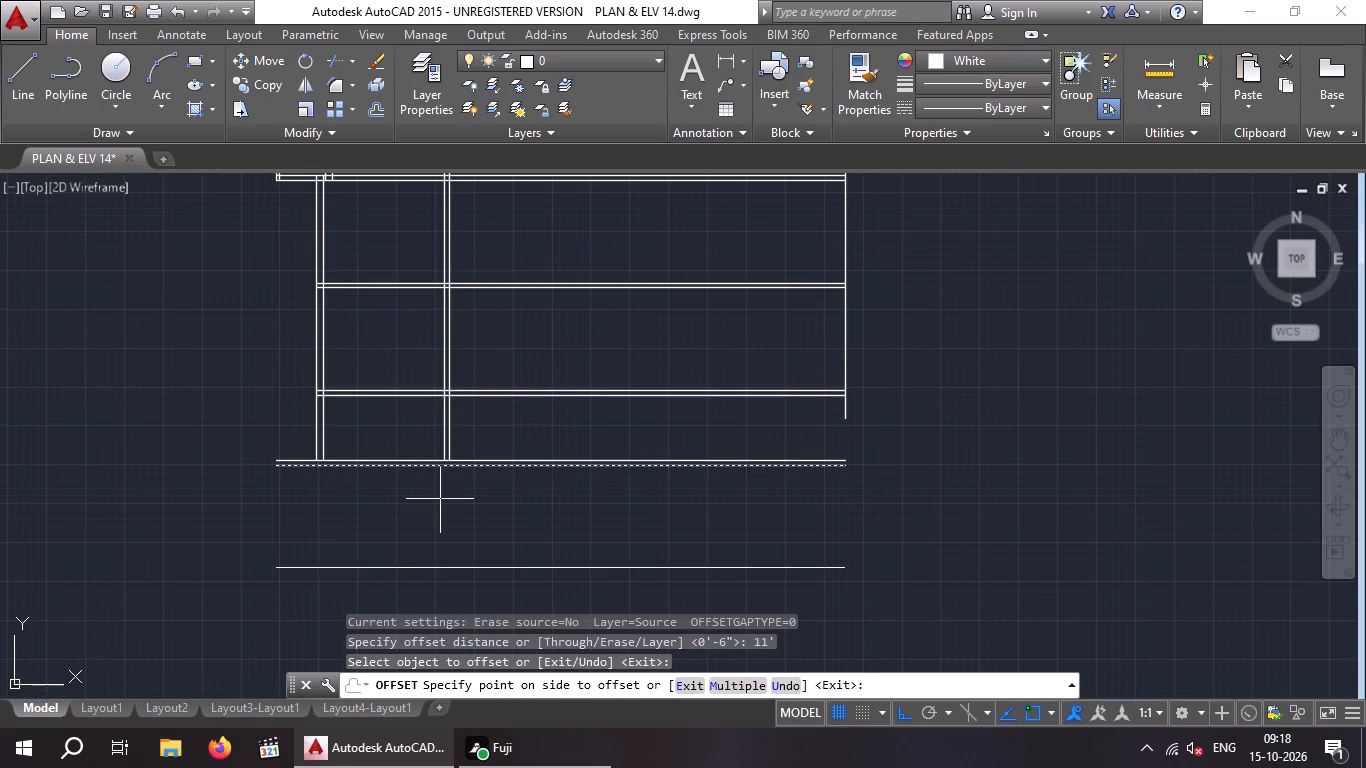
left_click(440, 499)
scroll(440, 499, "down", 1)
key("Escape")
key("Escape")
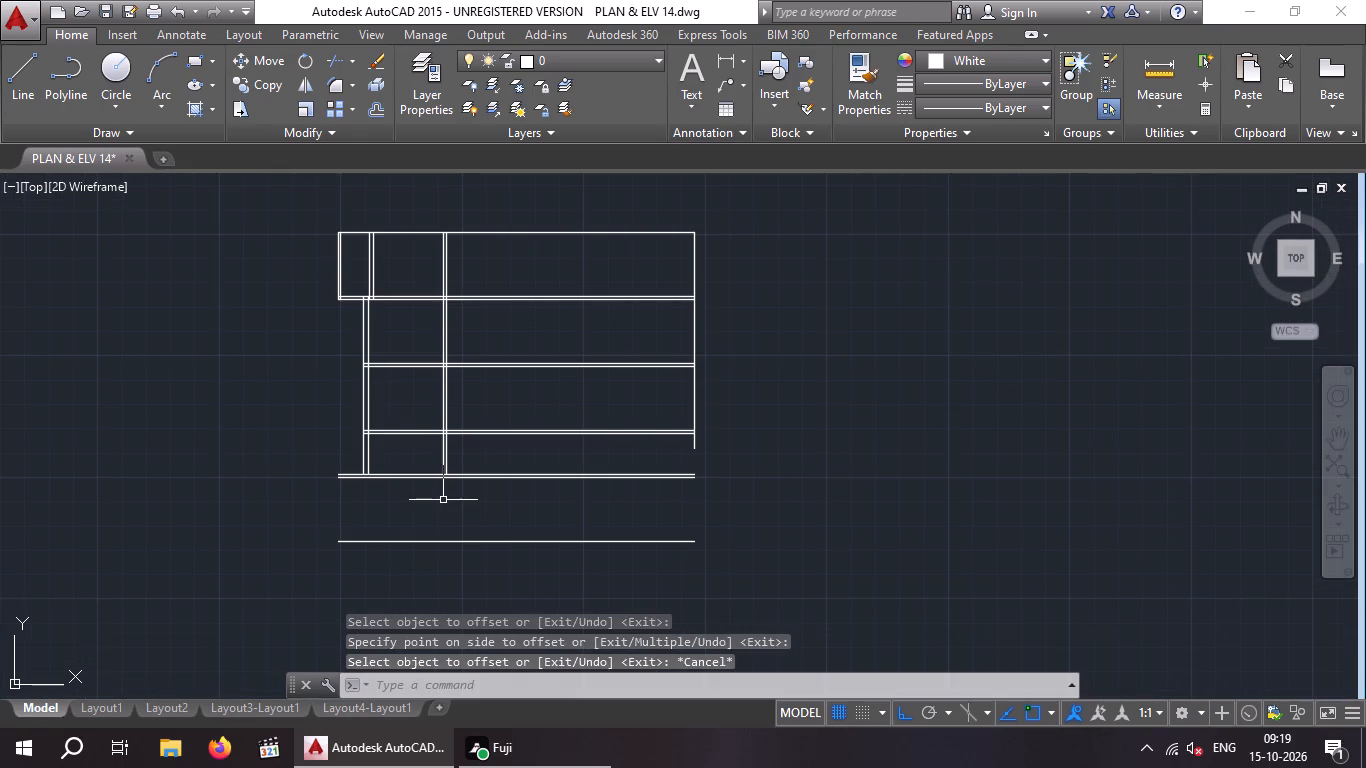
Offset the new lowest line 9" downward to form the next horizontal wall.
key("o")
key("Return")
key("9")
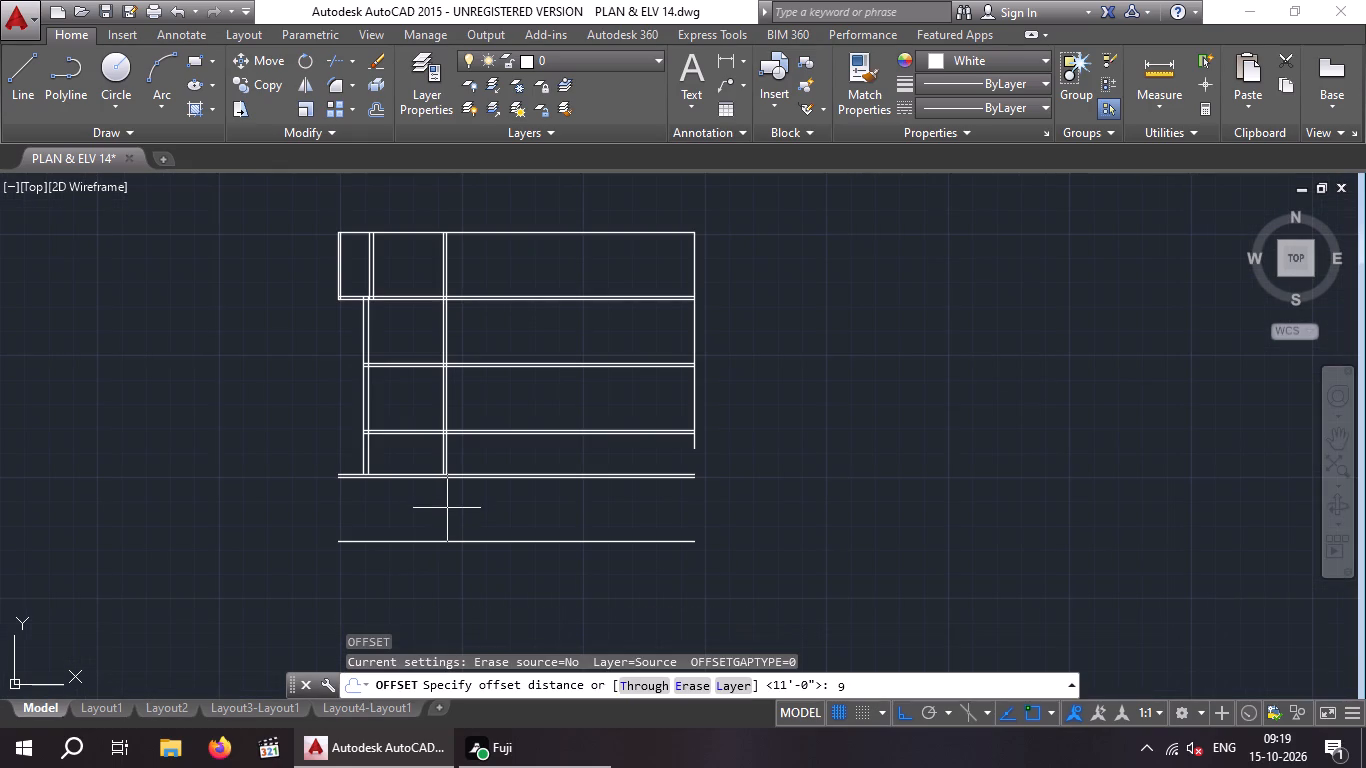
key("shift+quotedbl")
key("Return")
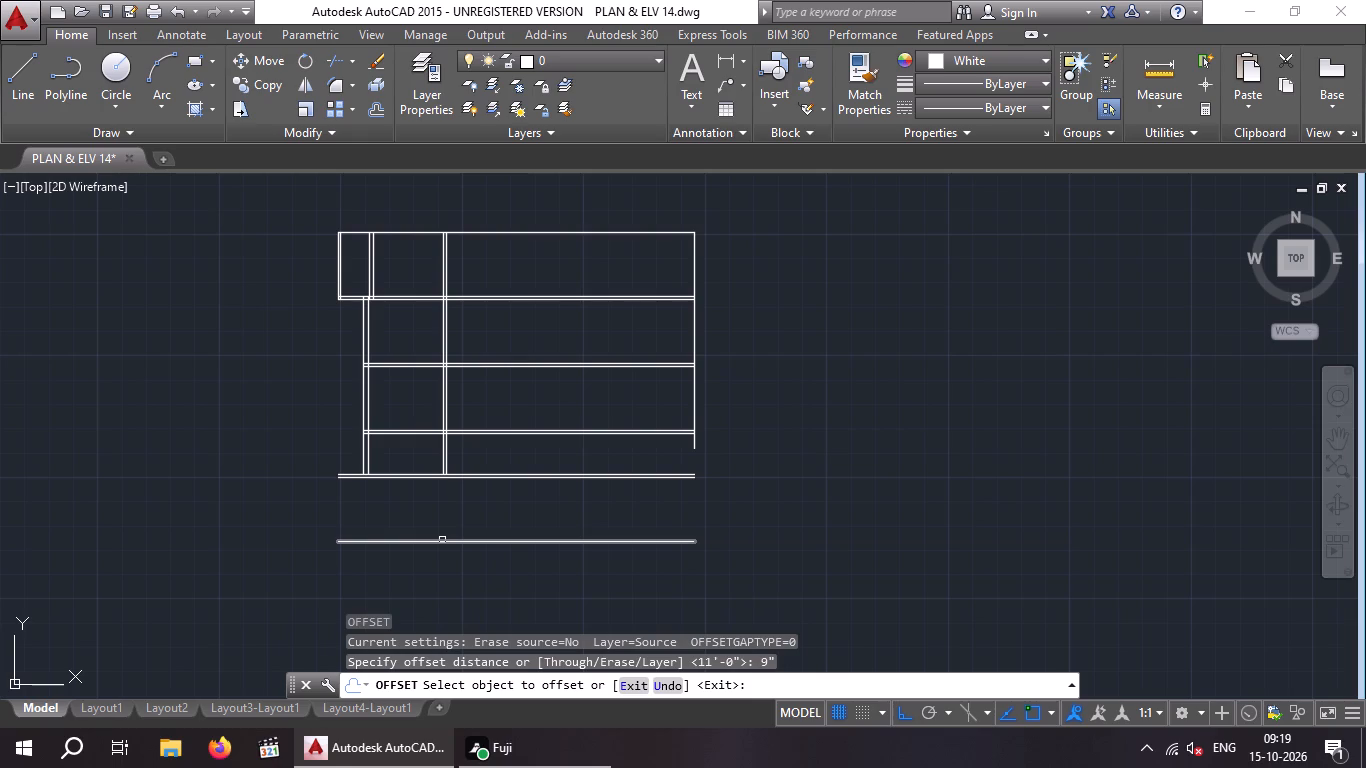
left_click(442, 540)
left_click(442, 558)
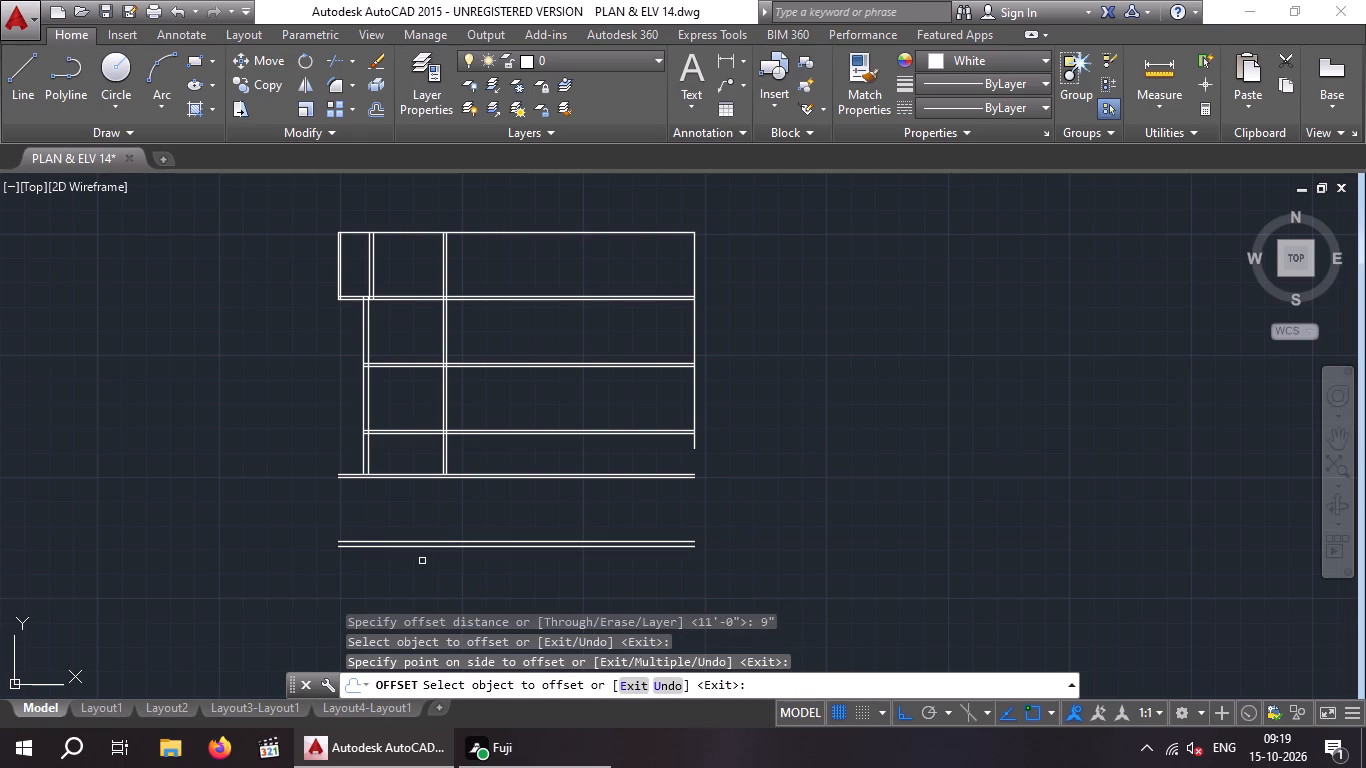
key("Escape")
key("Escape")
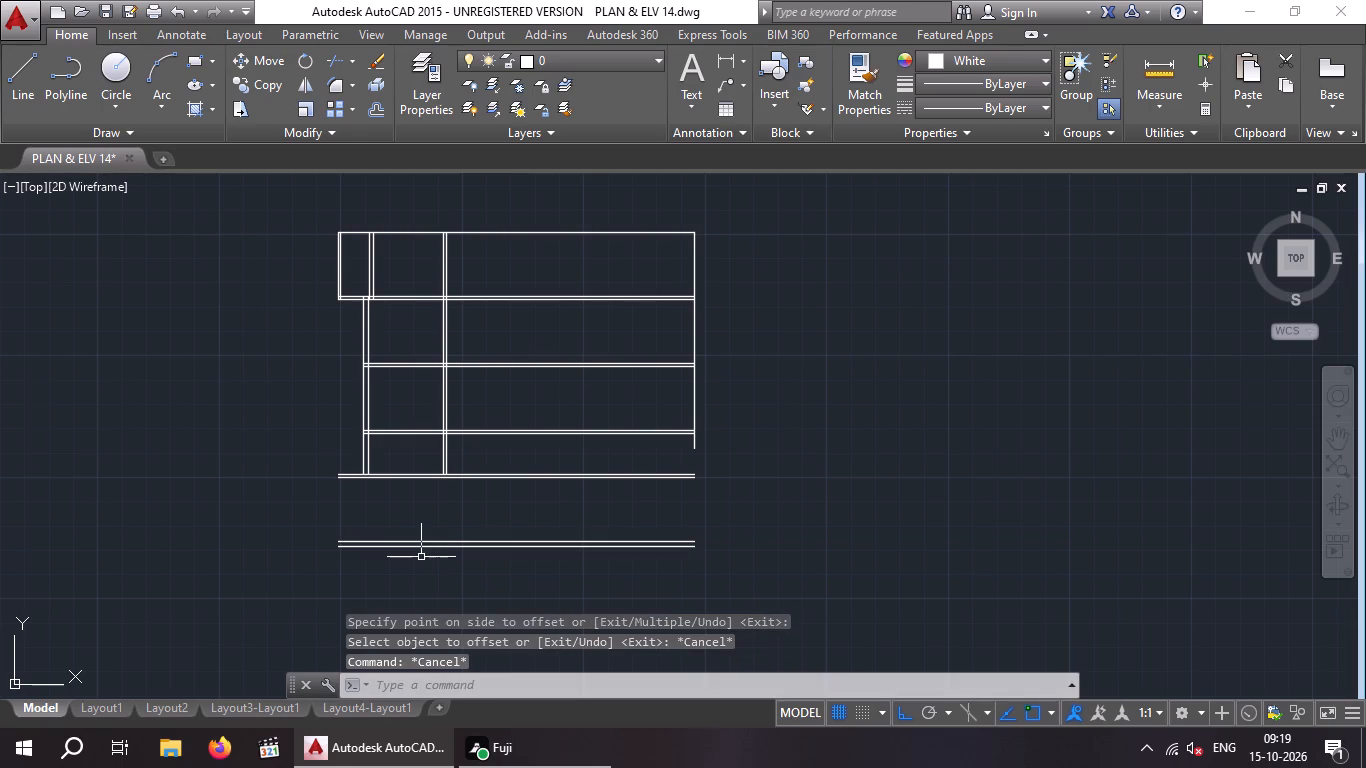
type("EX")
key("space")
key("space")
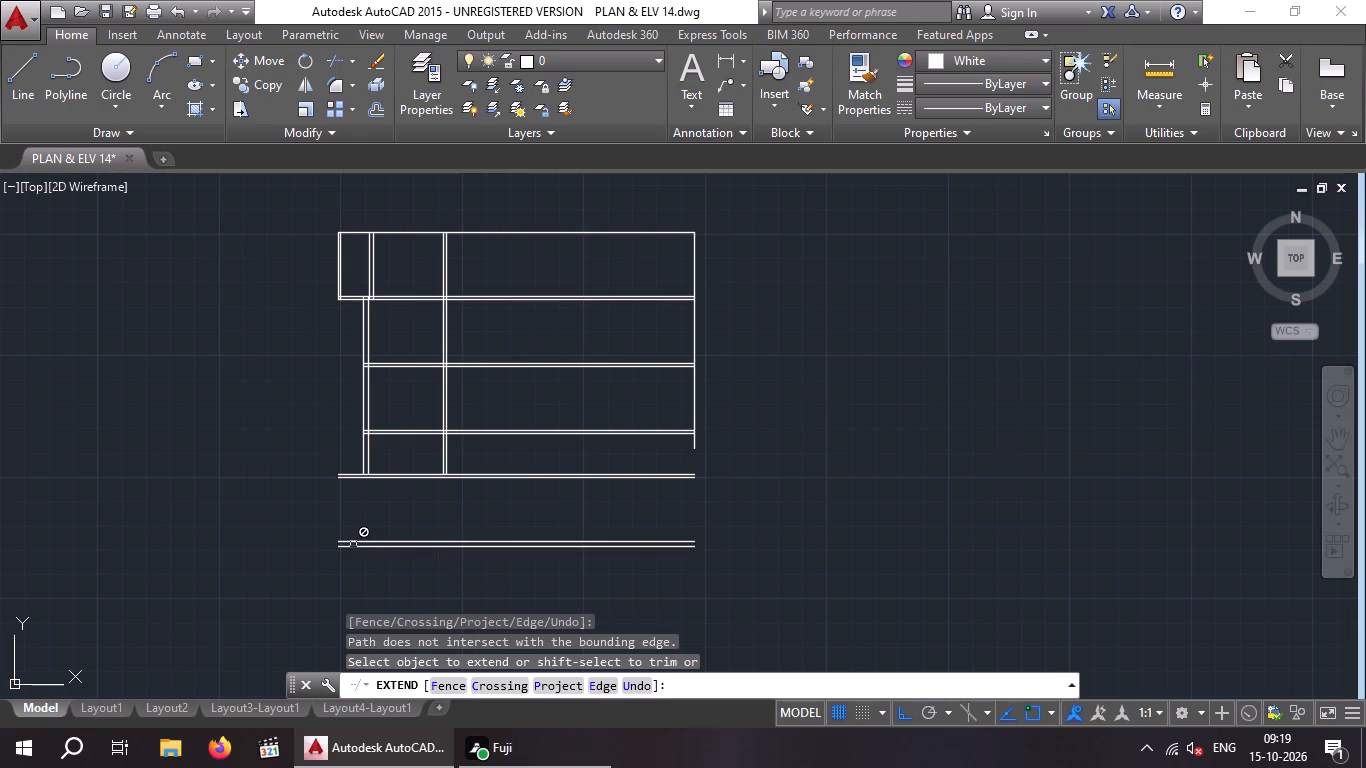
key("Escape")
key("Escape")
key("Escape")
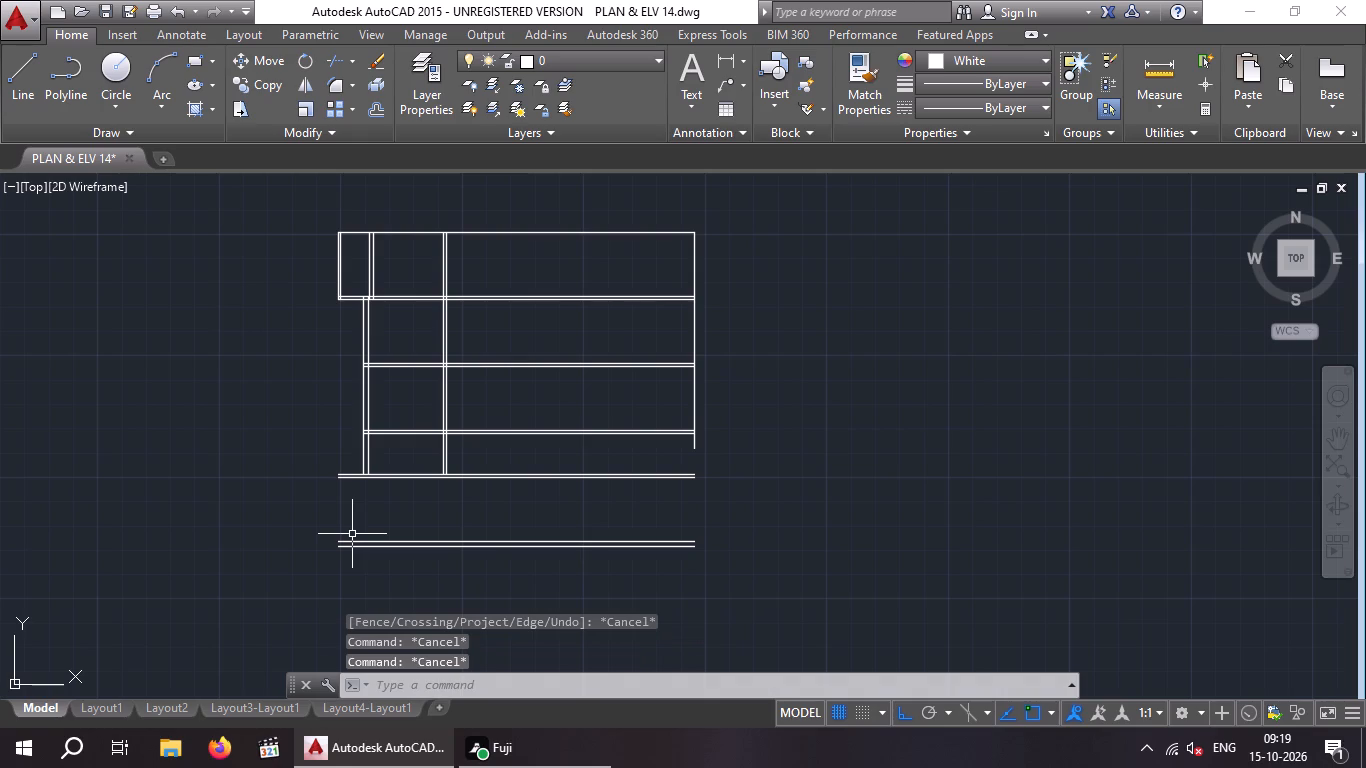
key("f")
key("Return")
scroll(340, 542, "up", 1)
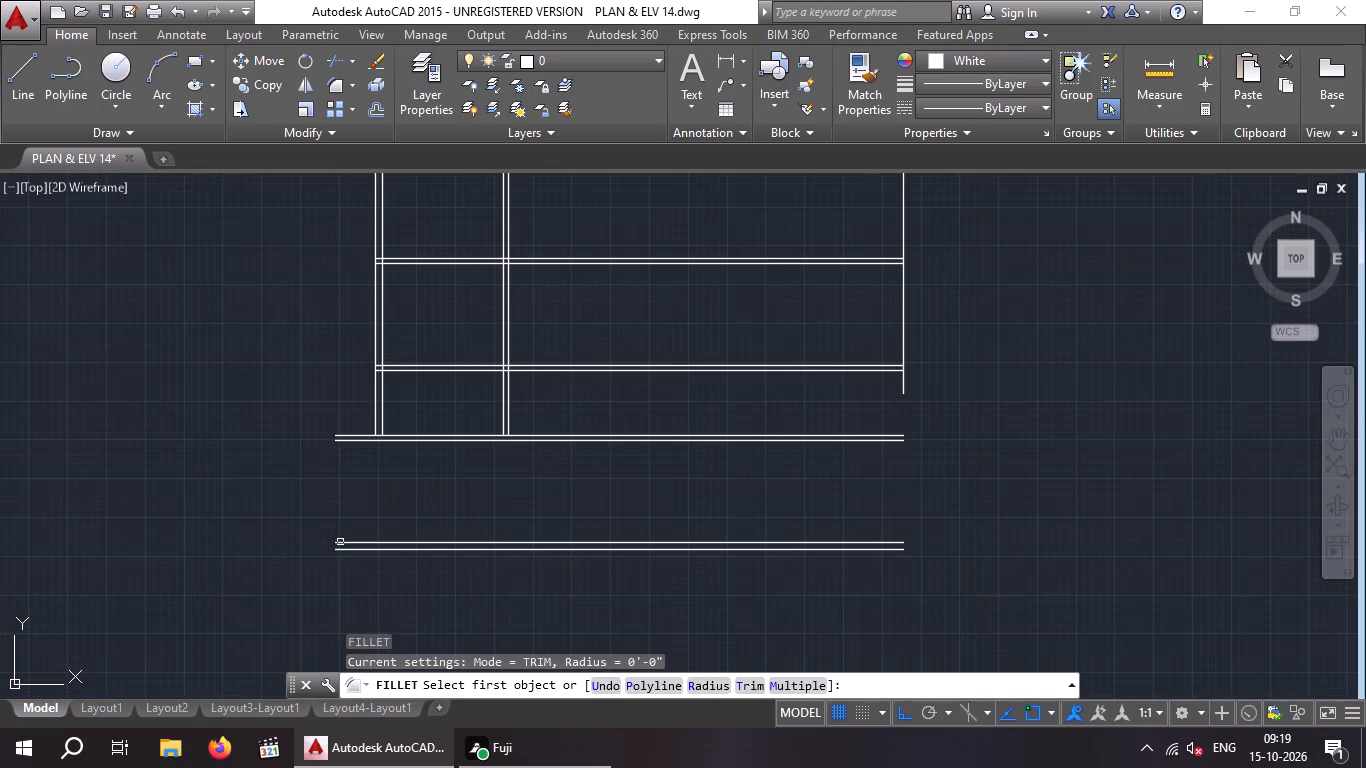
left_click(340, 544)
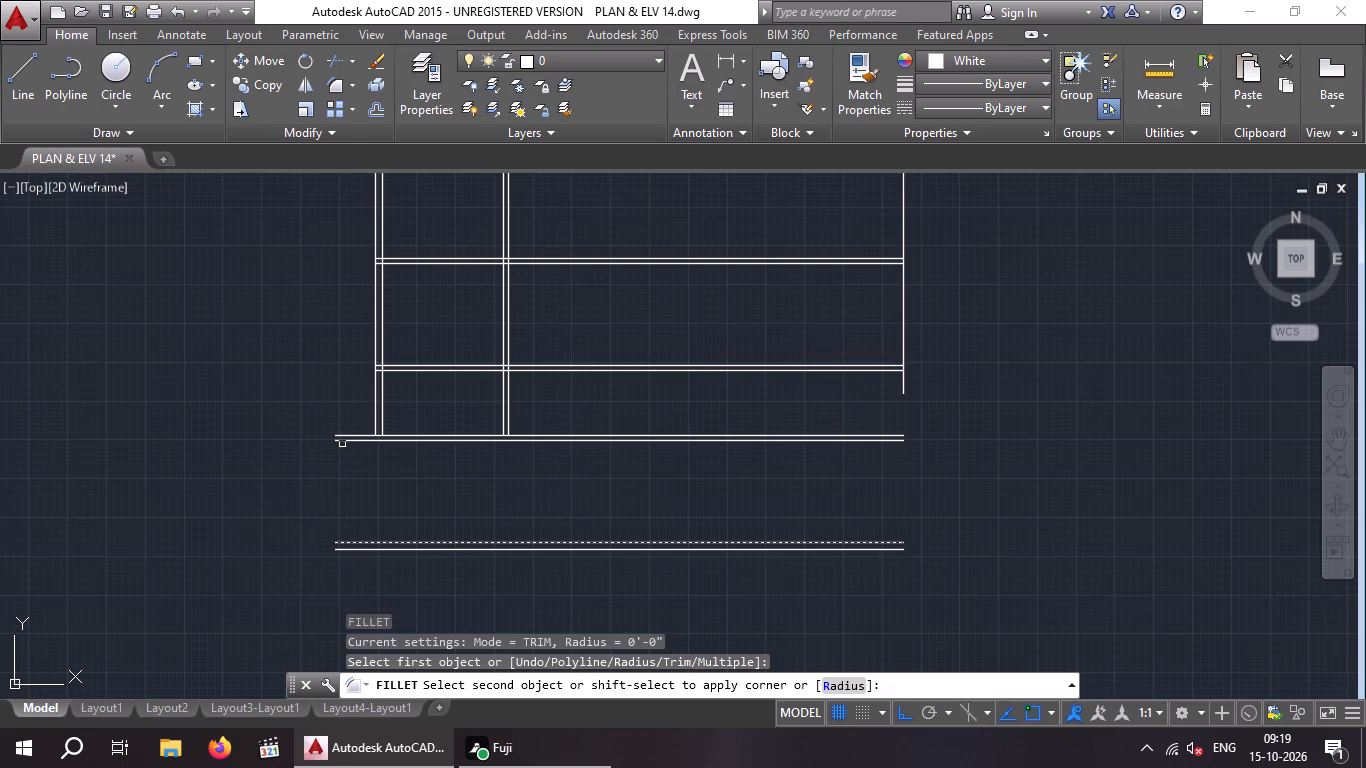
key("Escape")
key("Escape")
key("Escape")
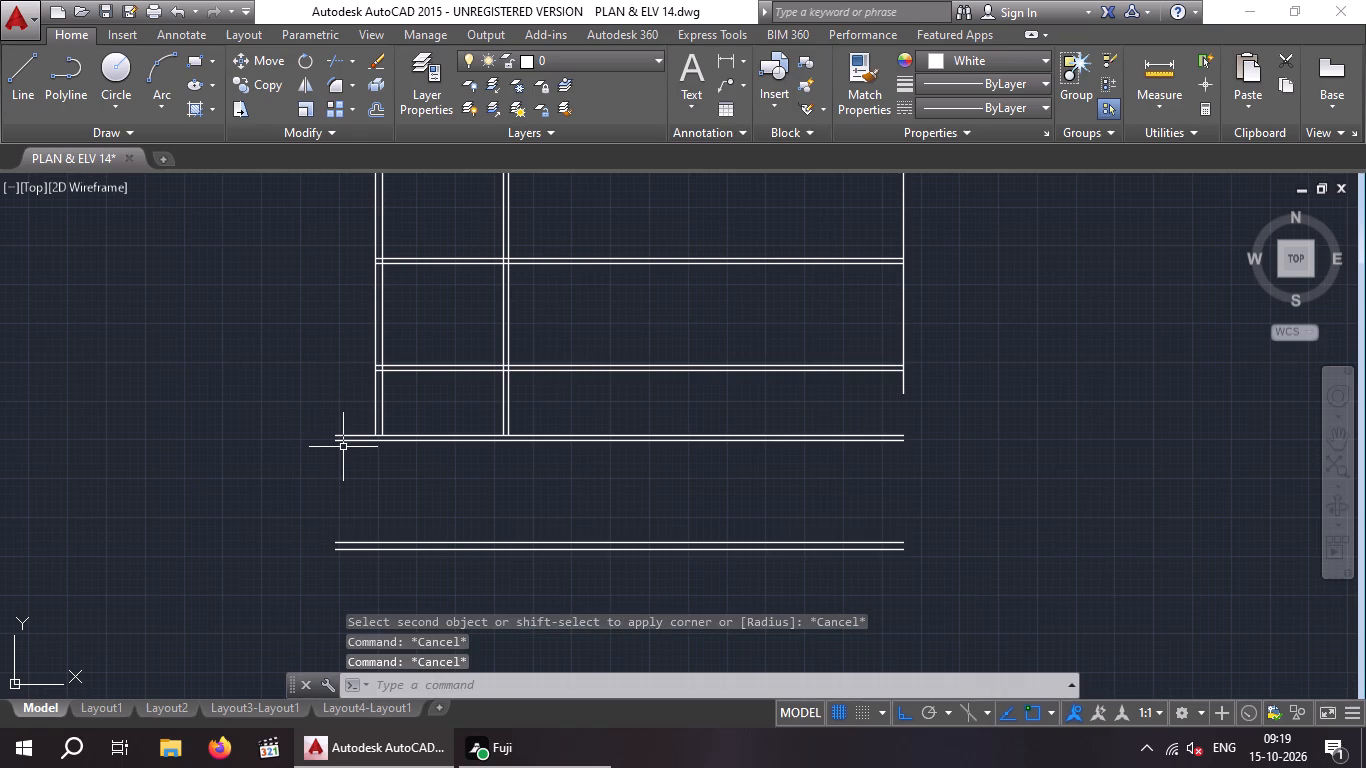
Draw a vertical line closing the left end of the bottom row, between the two lowest horizontal walls.
key("l")
key("Return")
scroll(330, 454, "up", 3)
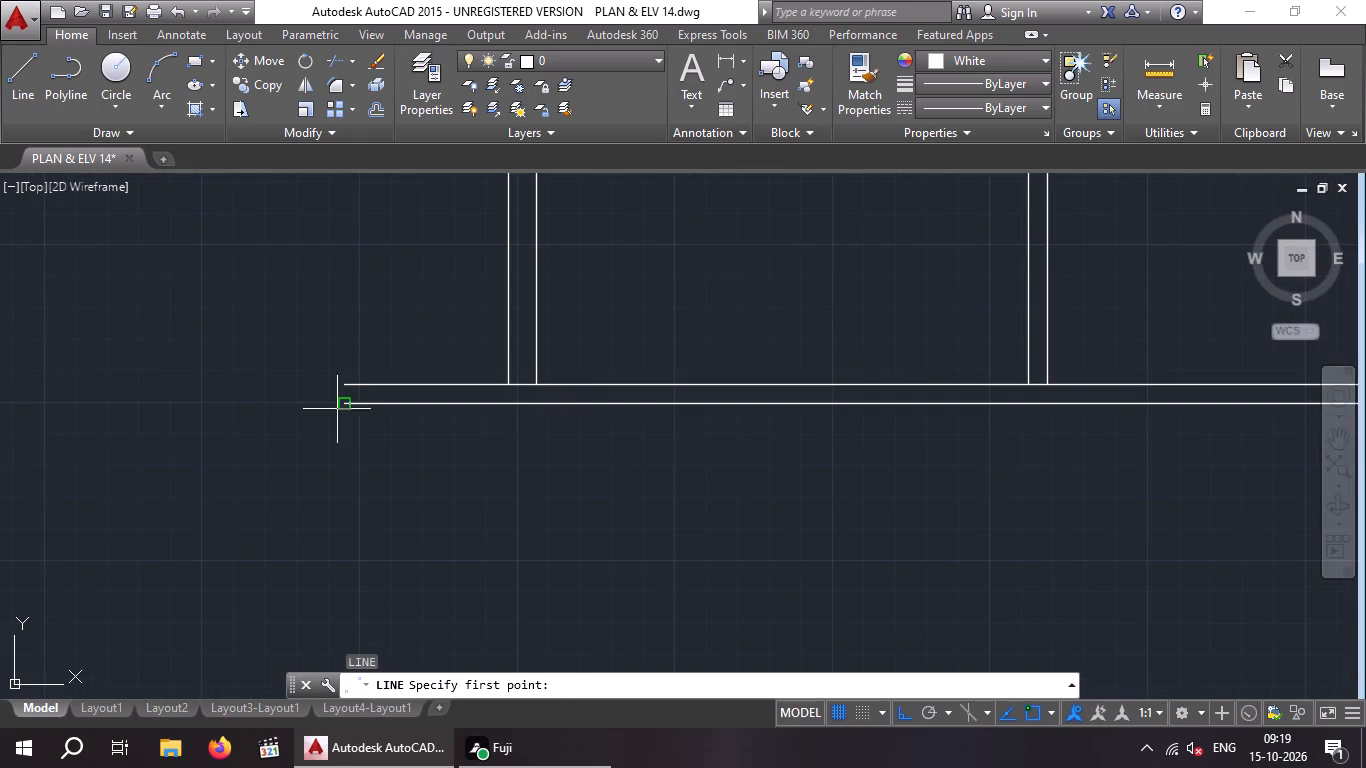
left_click(339, 407)
scroll(340, 431, "down", 5)
scroll(345, 486, "up", 4)
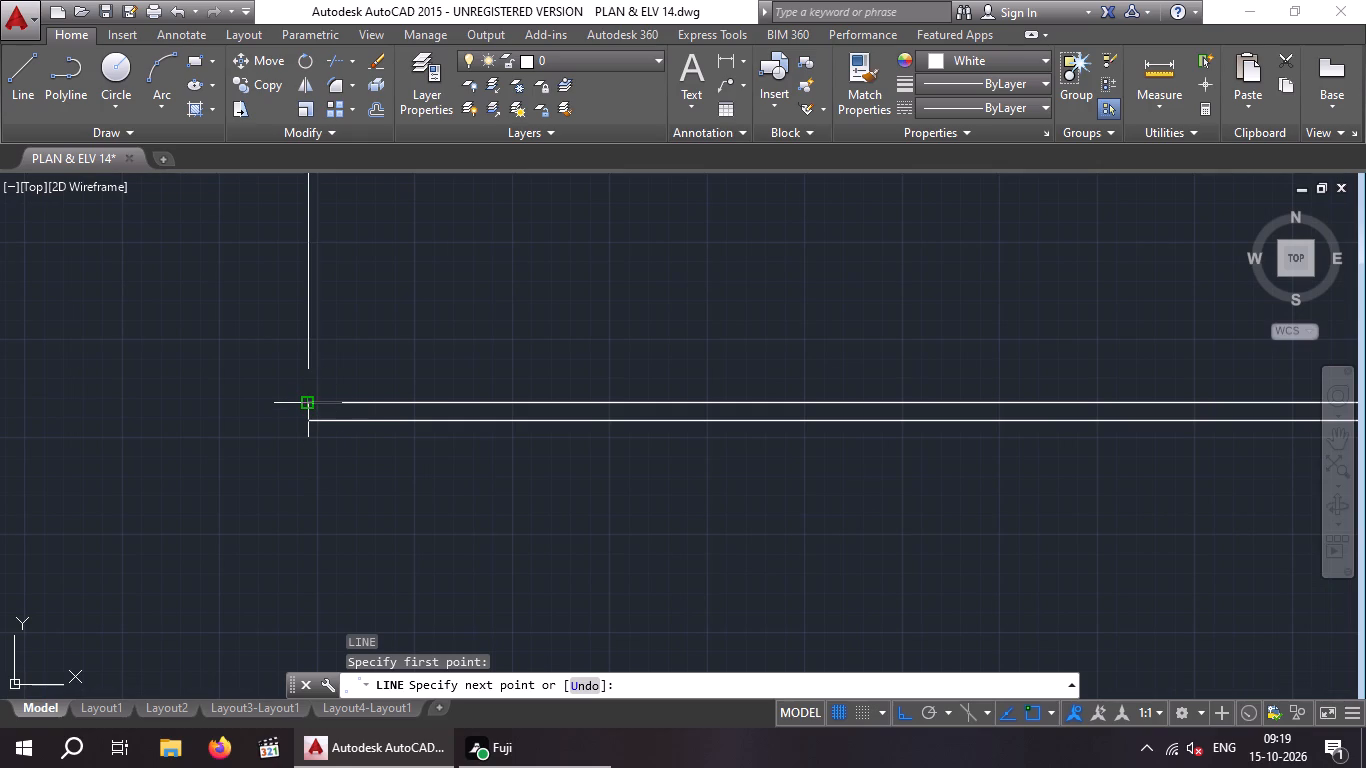
scroll(311, 403, "up", 3)
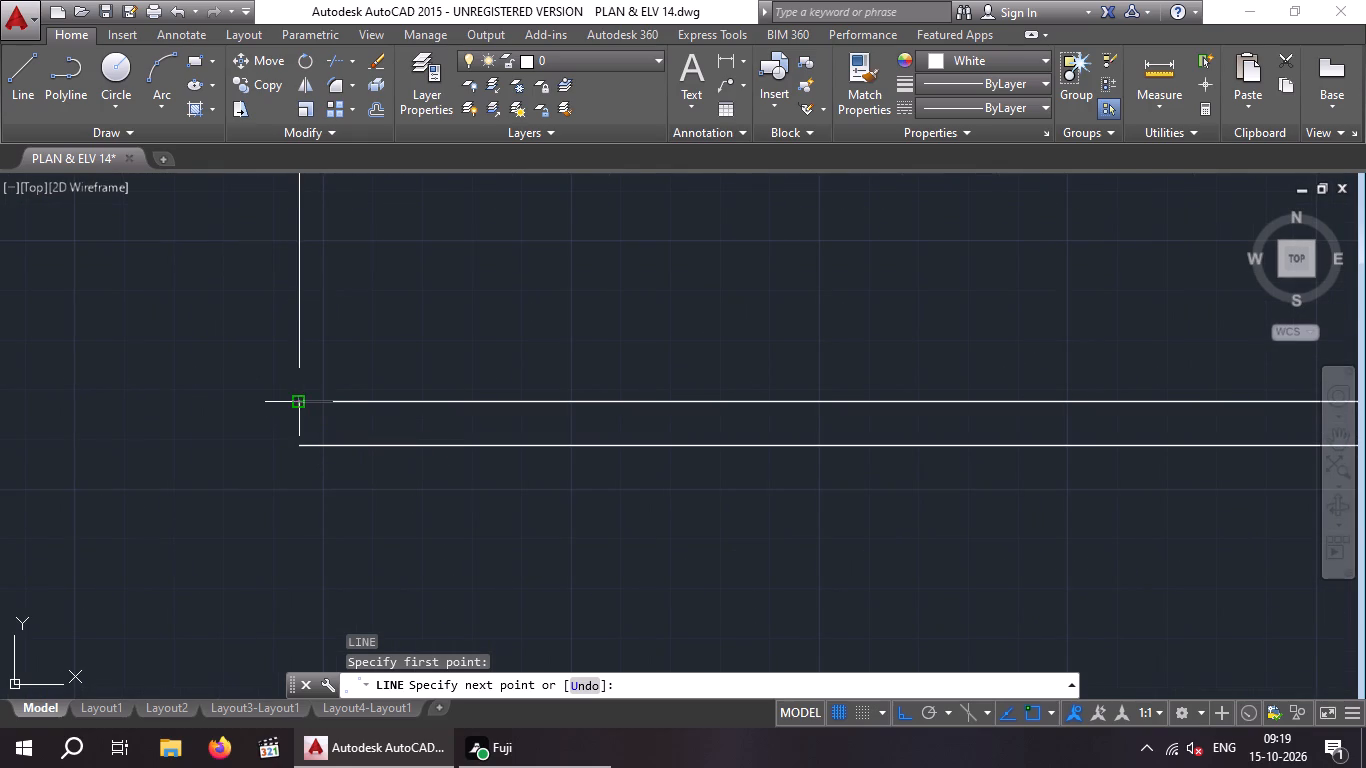
left_click_drag(297, 397, 308, 409)
key("Escape")
key("Escape")
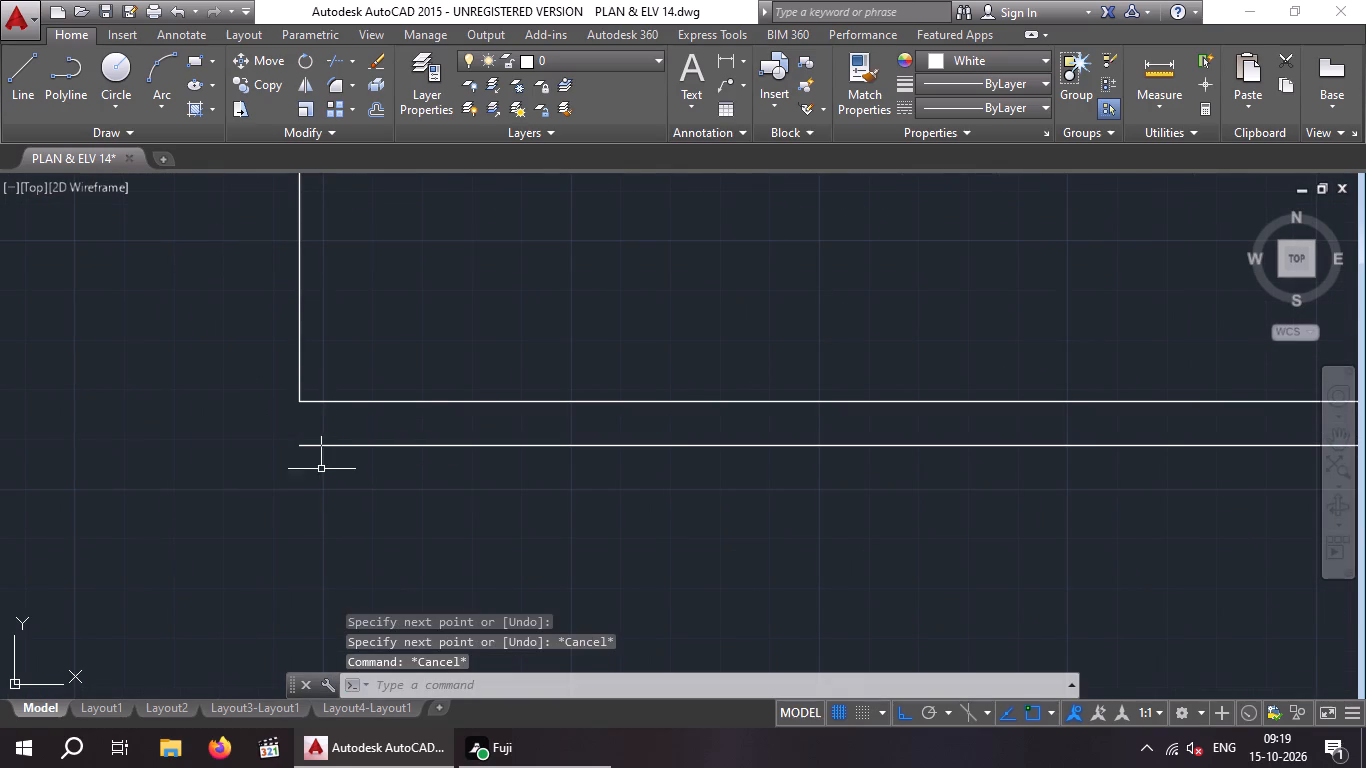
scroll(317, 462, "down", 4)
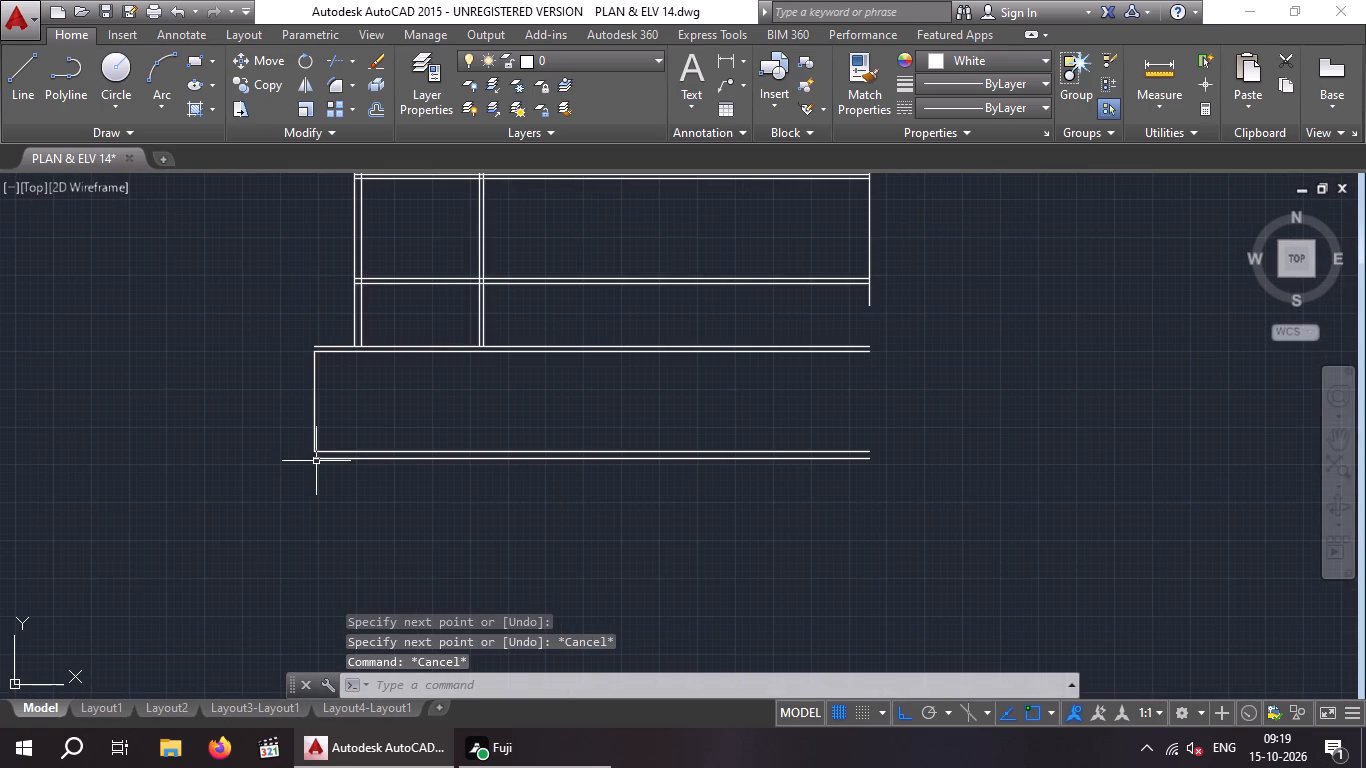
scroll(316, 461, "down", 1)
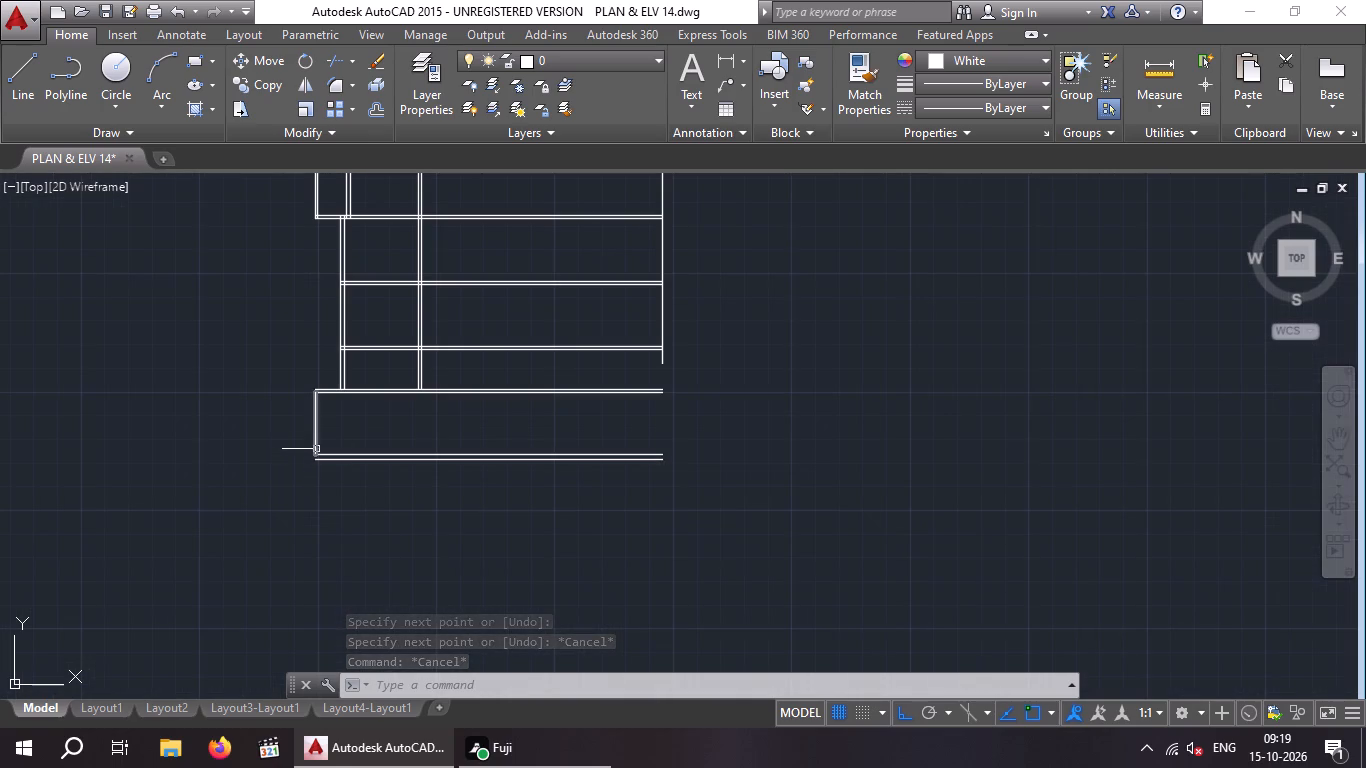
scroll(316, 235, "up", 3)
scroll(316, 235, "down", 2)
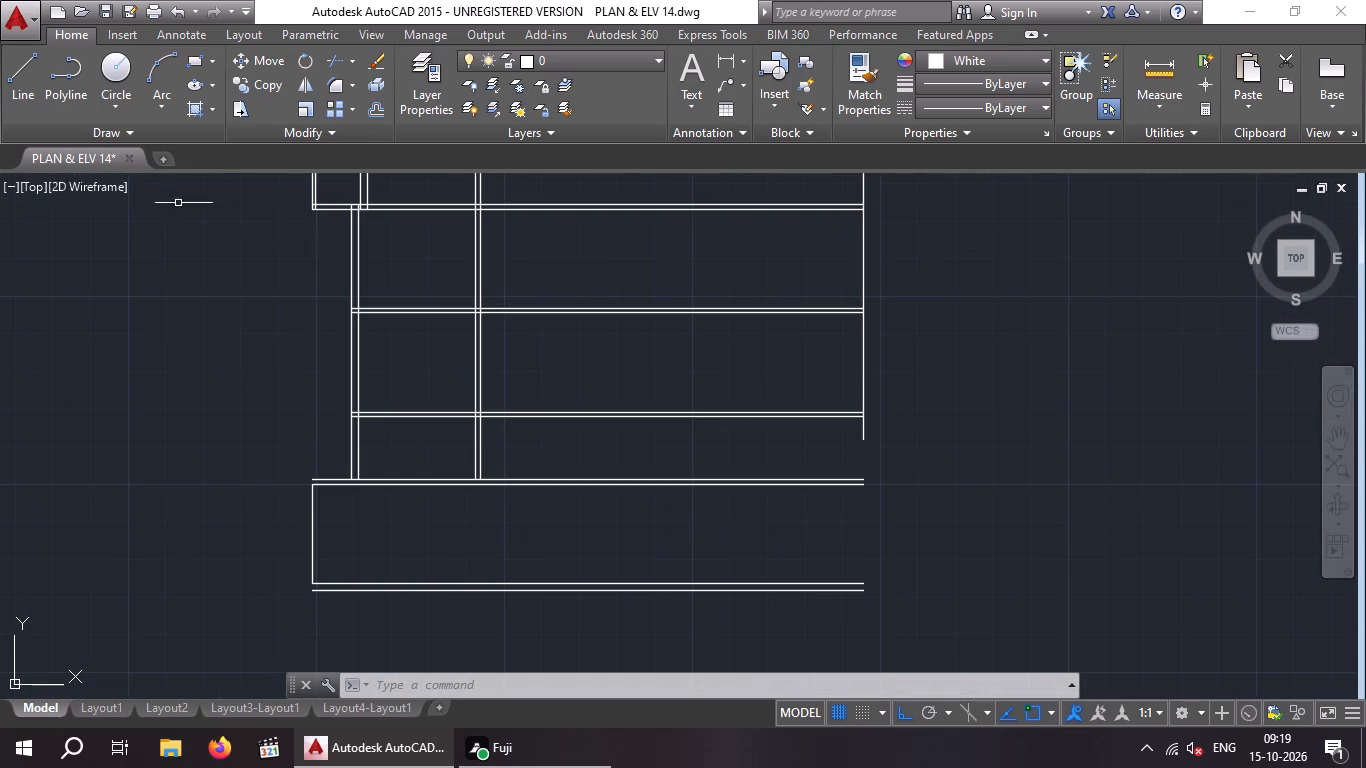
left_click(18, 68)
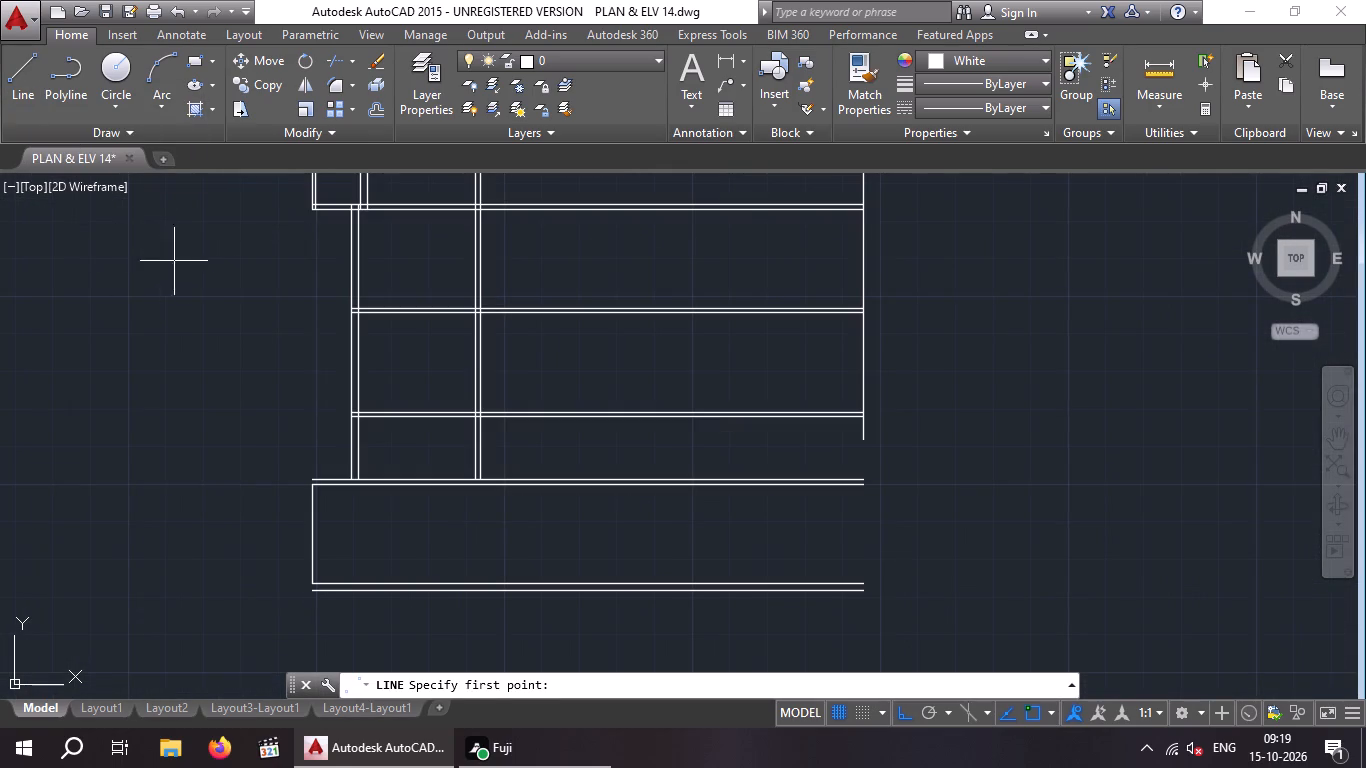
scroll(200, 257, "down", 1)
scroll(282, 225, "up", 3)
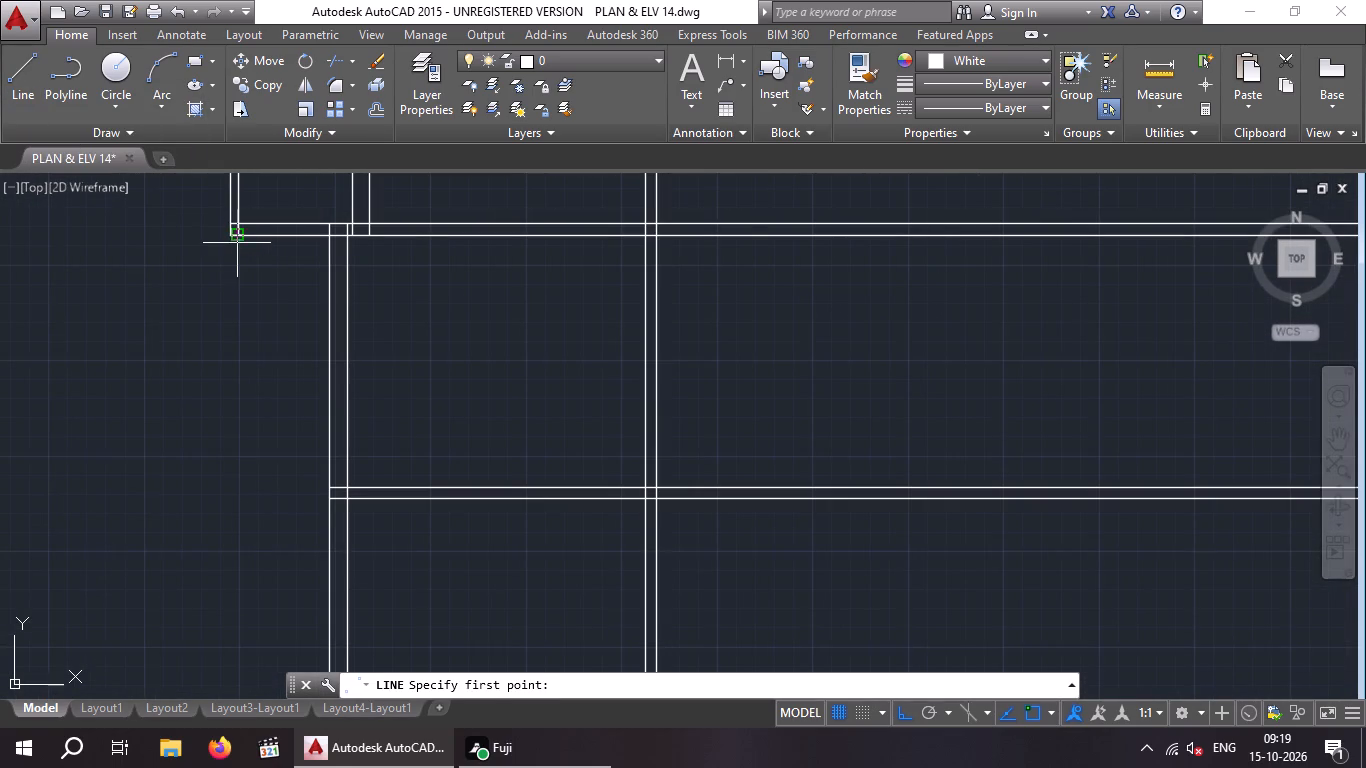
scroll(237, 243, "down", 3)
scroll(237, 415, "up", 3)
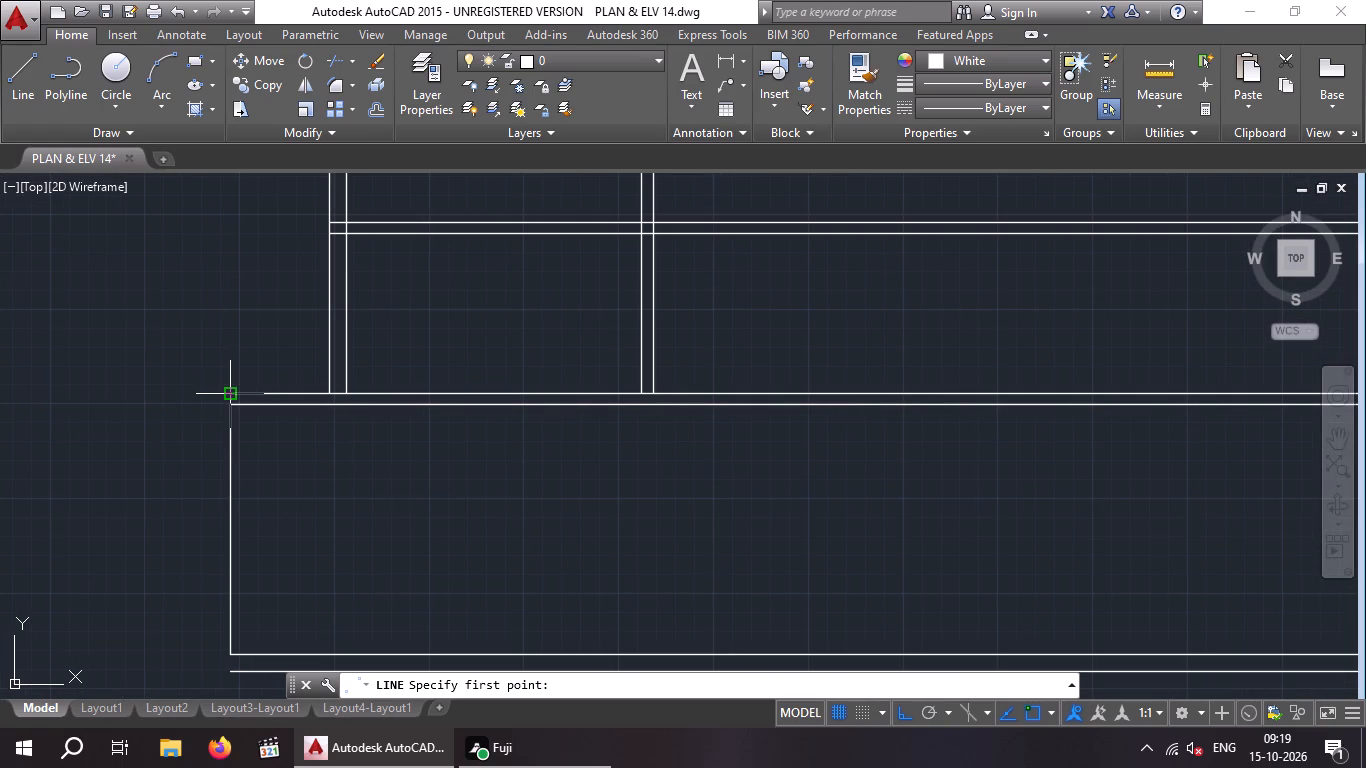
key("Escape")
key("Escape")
Offset the bottom row's left closing line 4" outward to form the left wall.
key("o")
key("Return")
key("4")
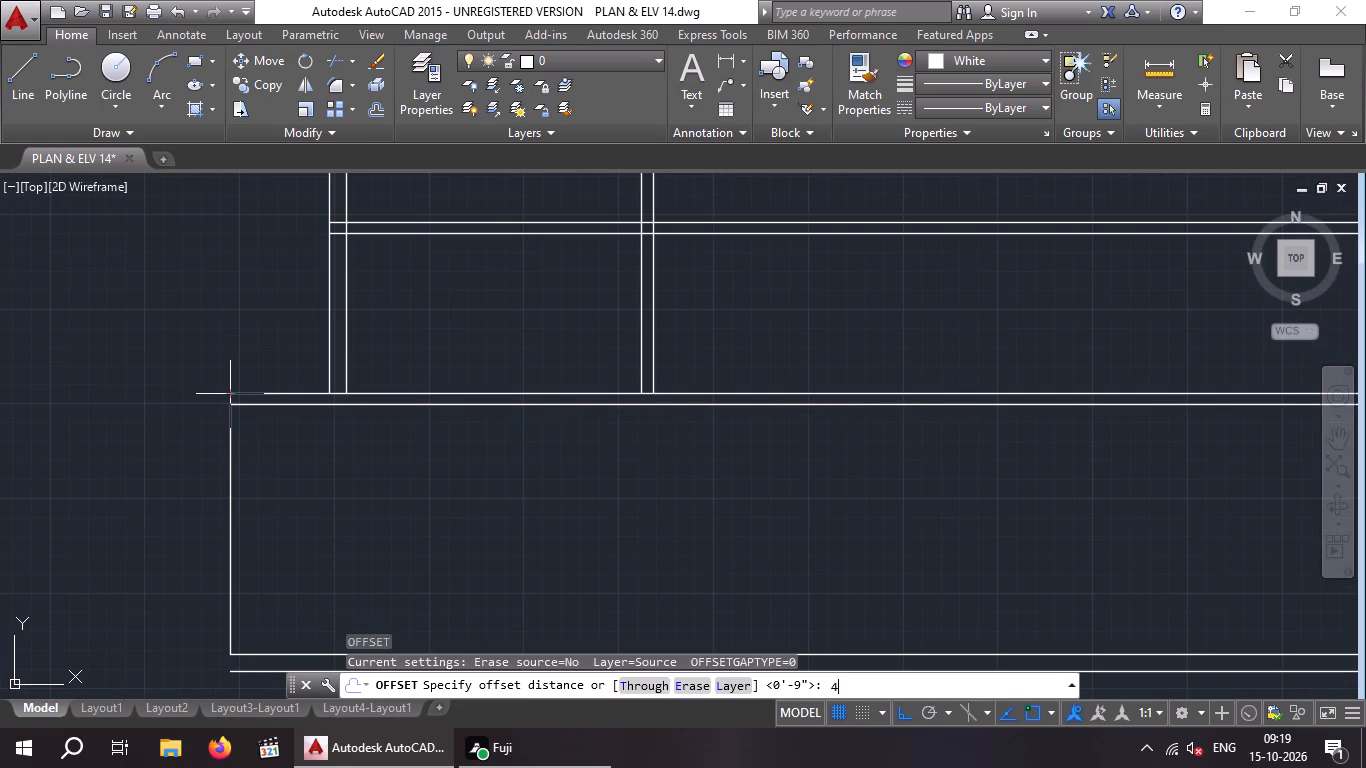
key("shift+quotedbl")
key("Return")
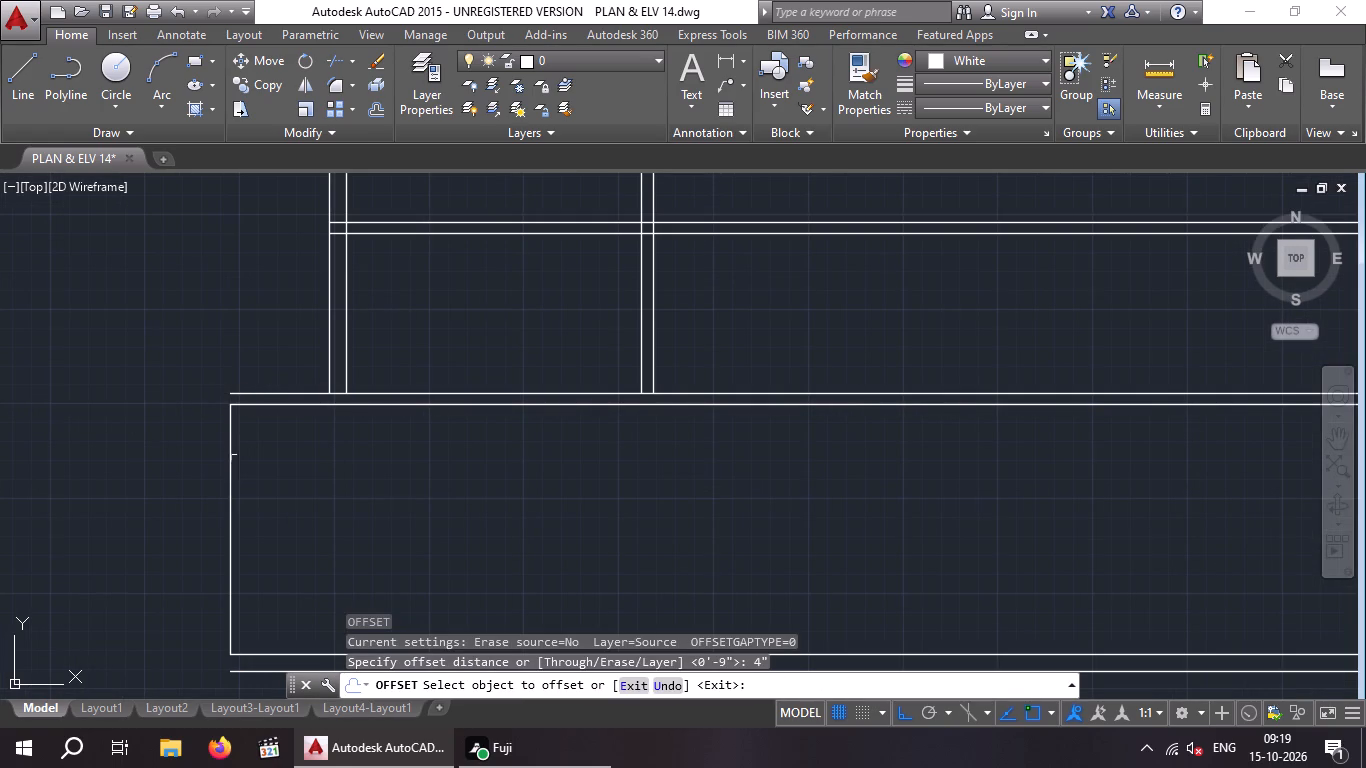
left_click_drag(228, 457, 209, 461)
left_click(171, 463)
scroll(200, 452, "down", 1)
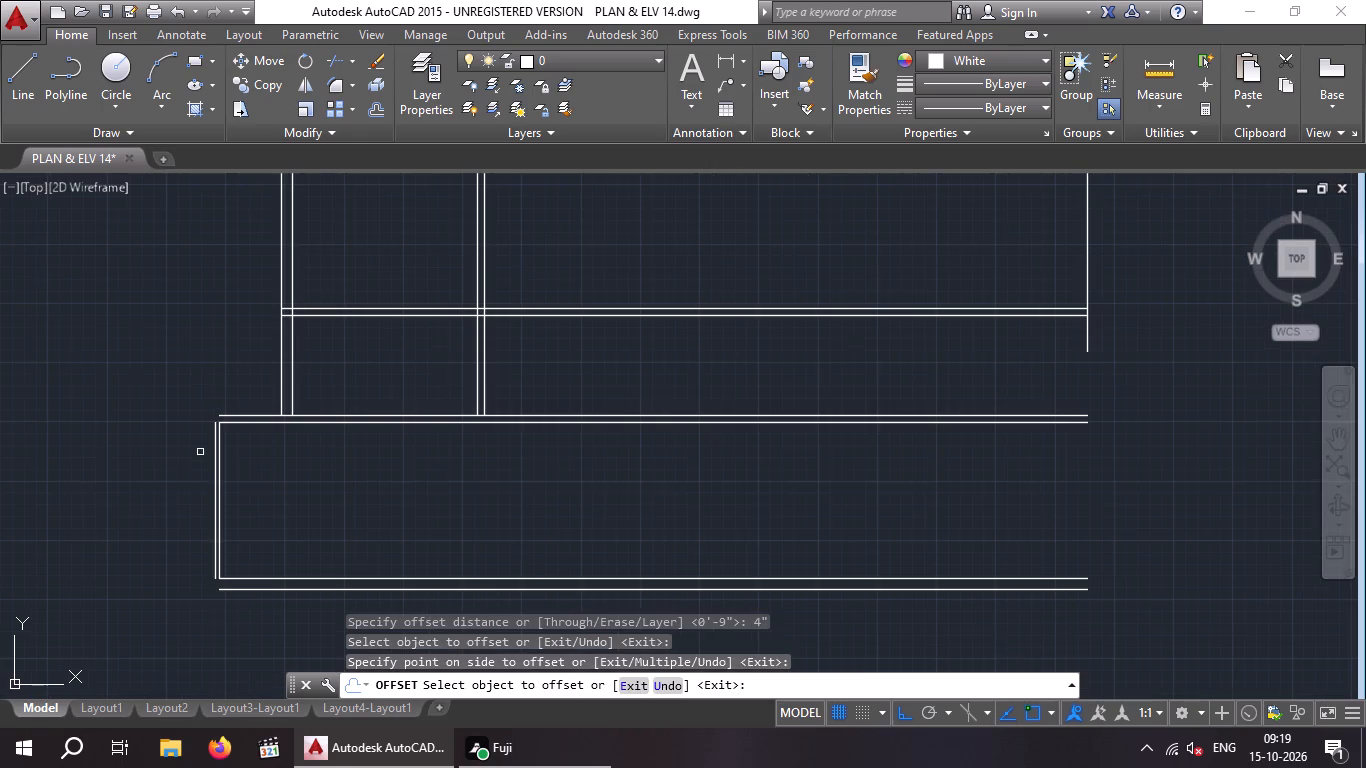
key("Escape")
key("Escape")
Fillet the bottom row's outer left wall line with the outer lines of its upper and lower walls to close both corners.
key("f")
key("Return")
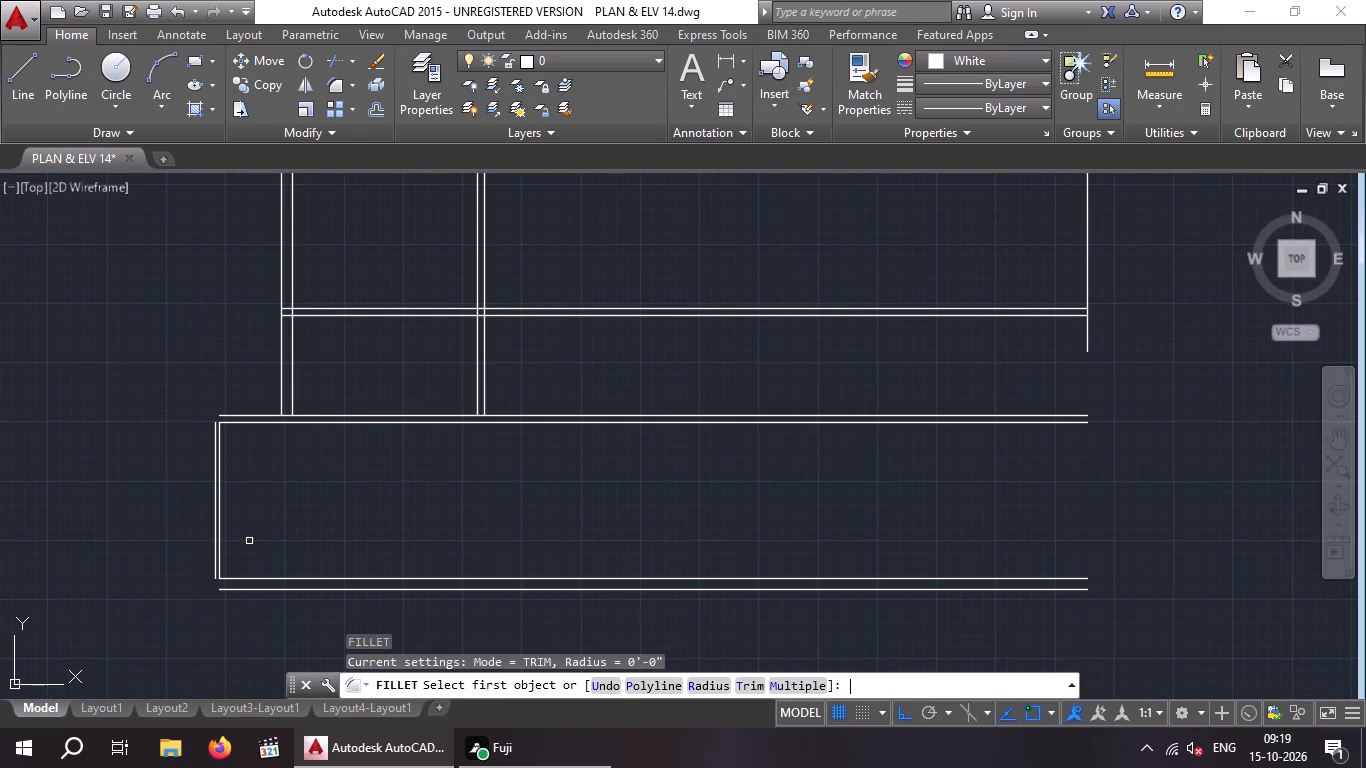
left_click(219, 416)
scroll(207, 430, "up", 2)
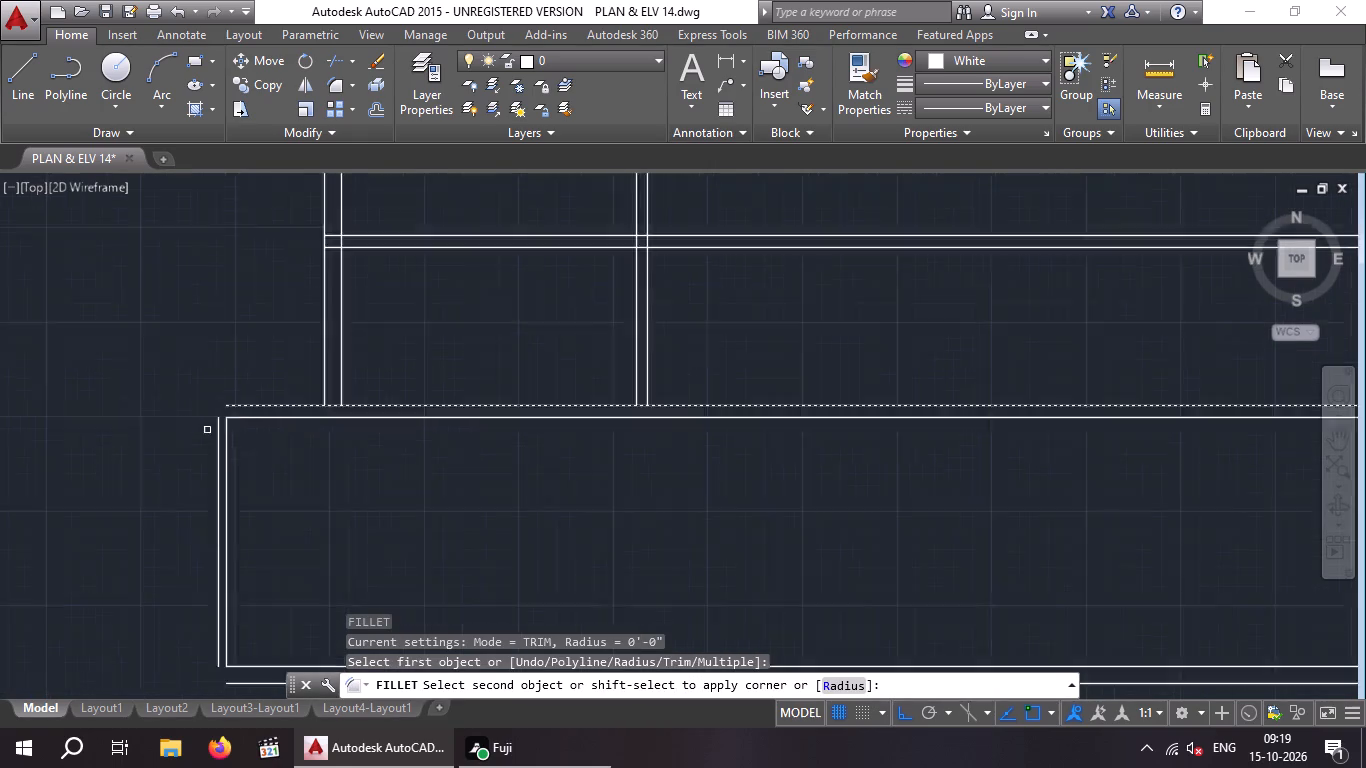
scroll(207, 430, "up", 1)
left_click(232, 414)
scroll(232, 414, "down", 4)
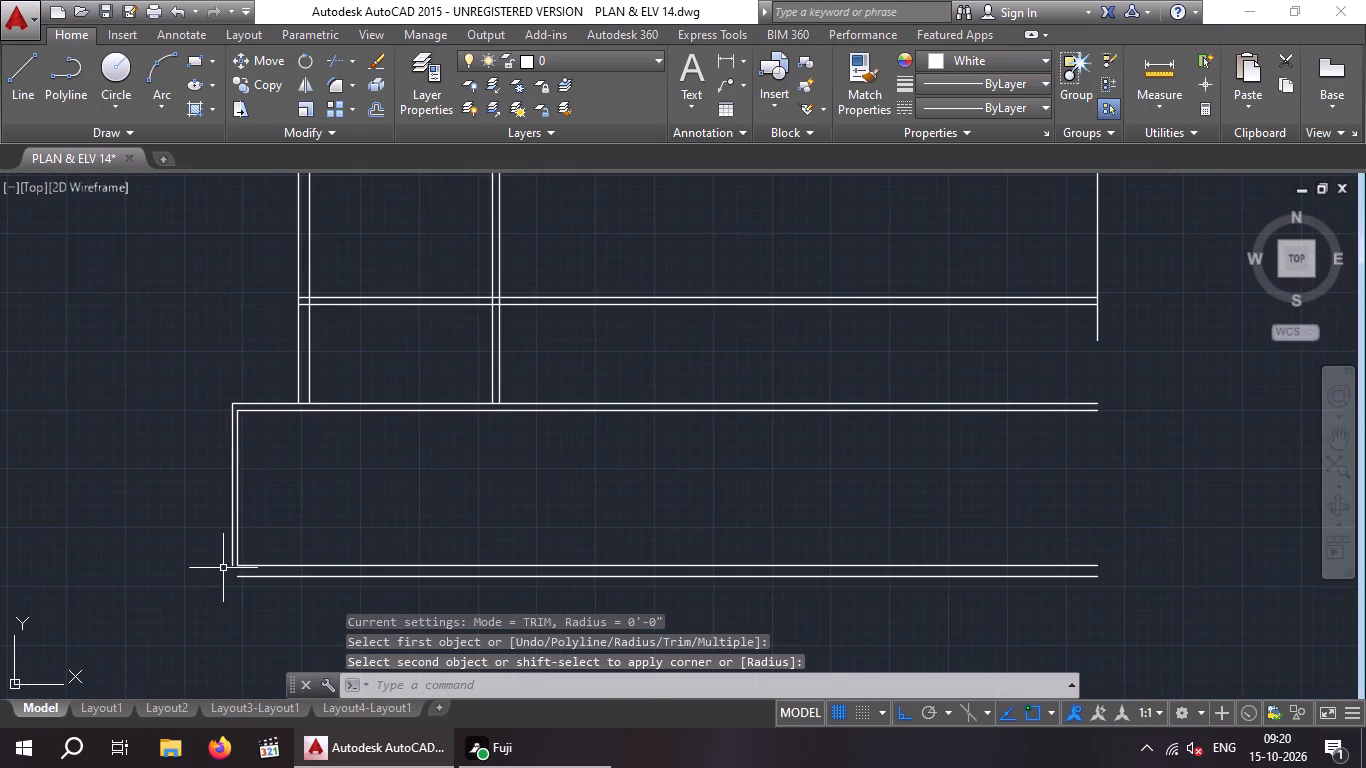
scroll(223, 568, "up", 4)
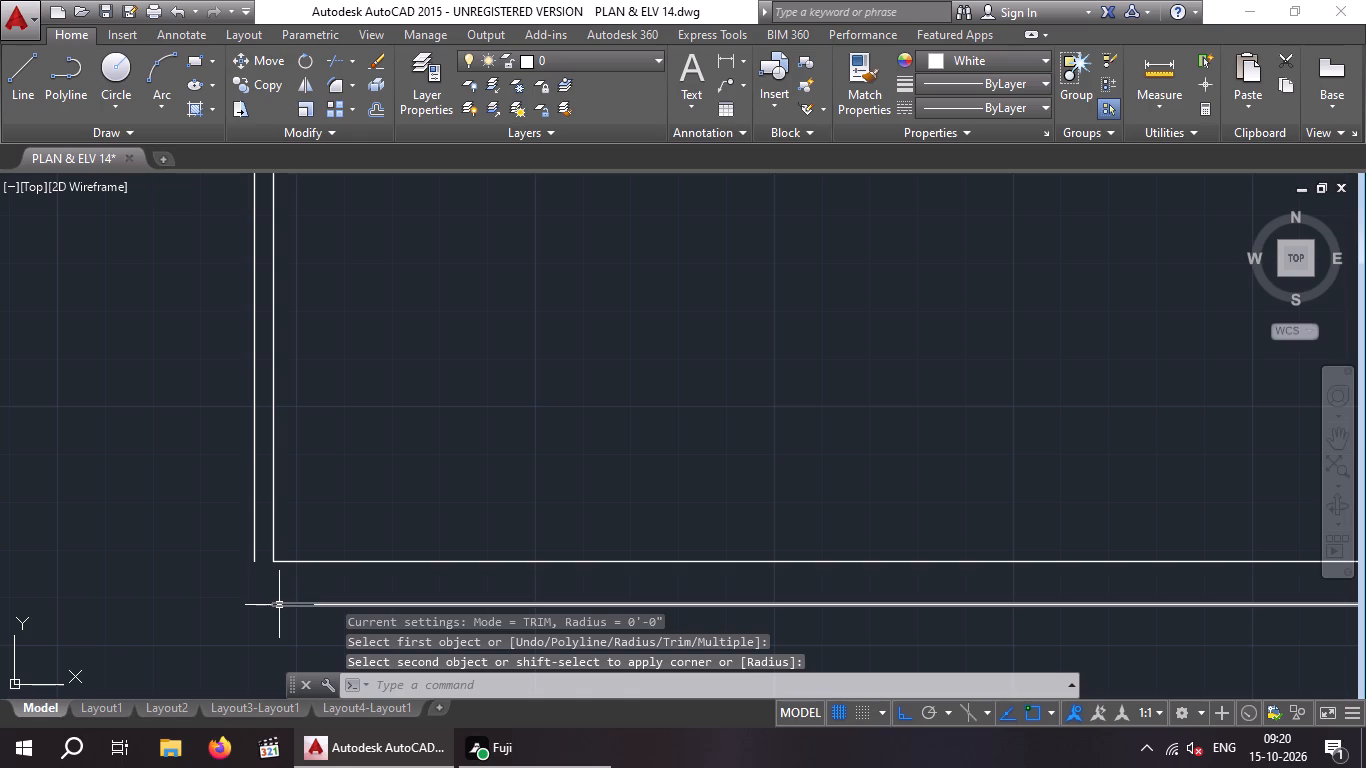
key("space")
left_click(278, 604)
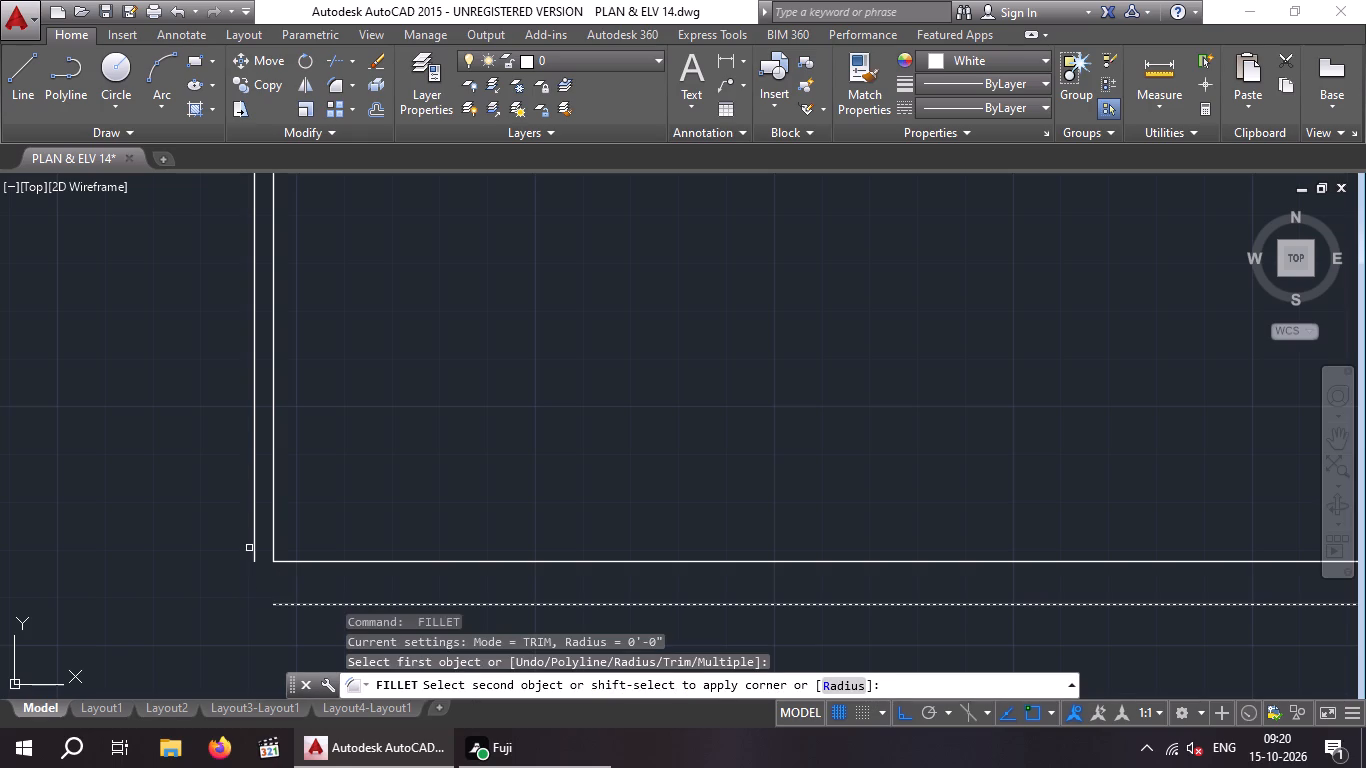
left_click(254, 546)
scroll(411, 487, "down", 3)
key("Escape")
key("Escape")
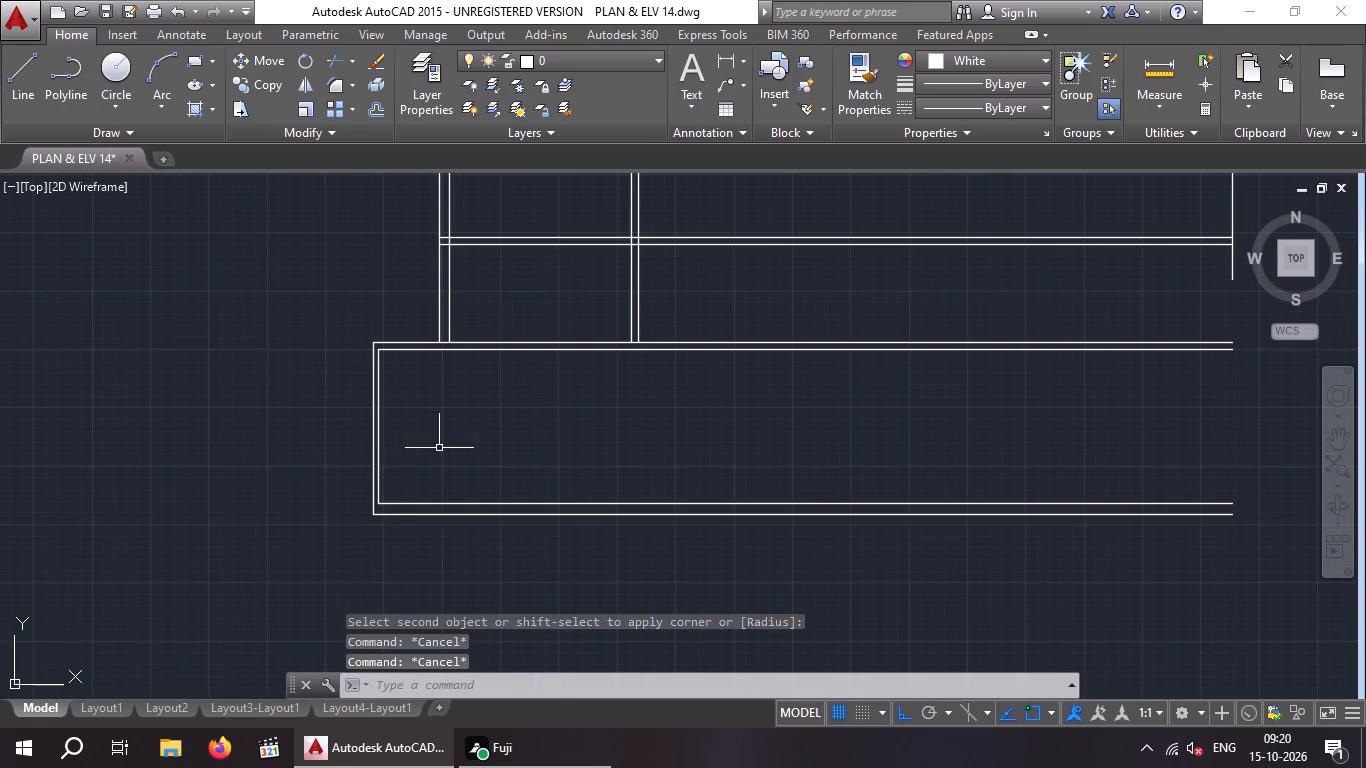
Trim the four vertical line ends inside the horizontal wall between the first and second rows, near the left side.
scroll(454, 439, "down", 2)
middle_click_drag(455, 437, 366, 451)
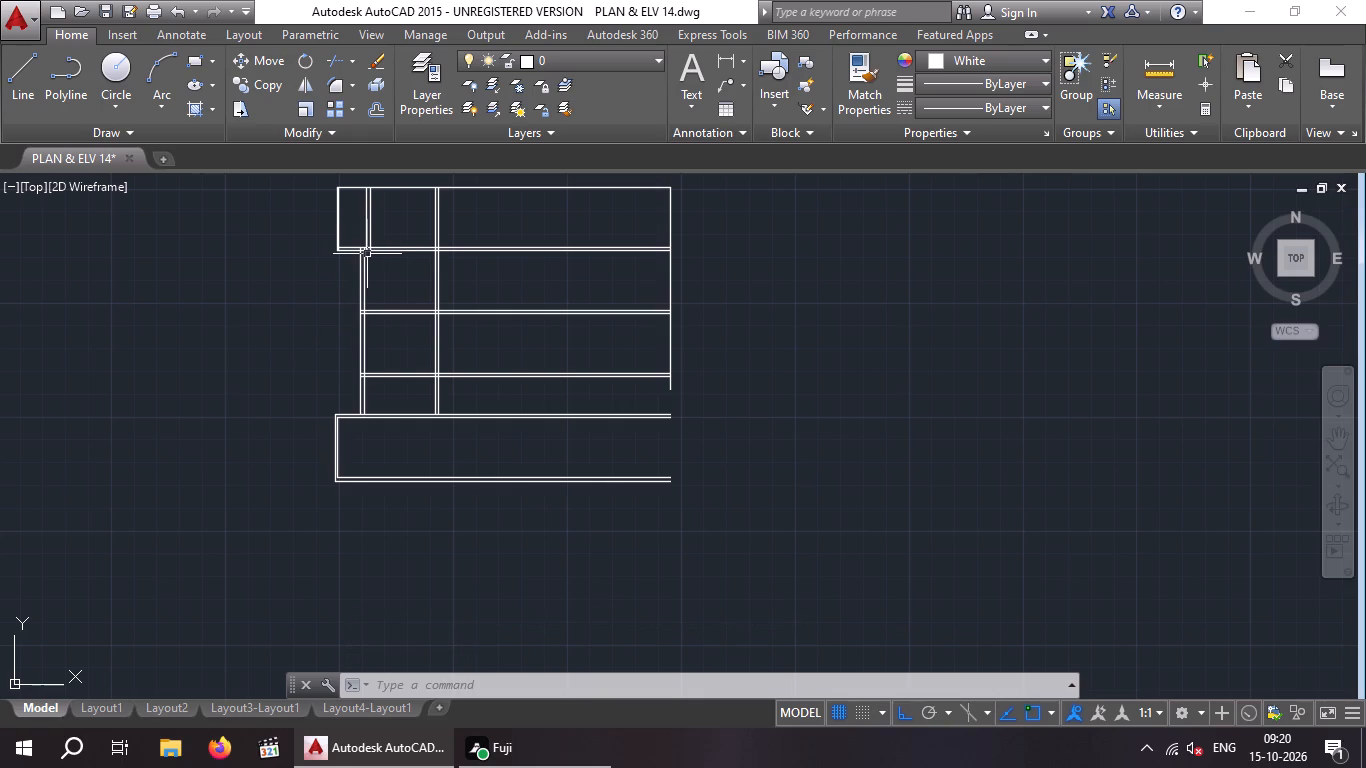
middle_click_drag(367, 254, 367, 299)
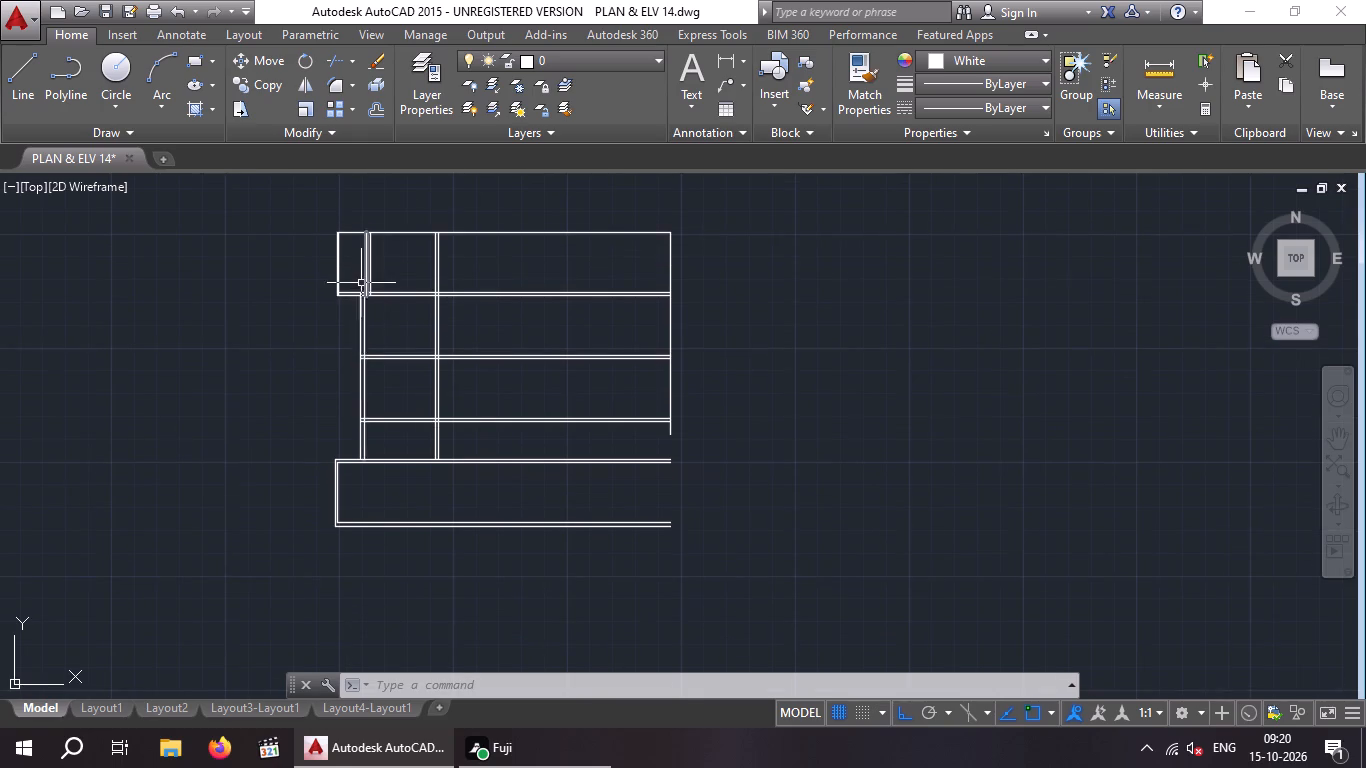
scroll(361, 283, "up", 6)
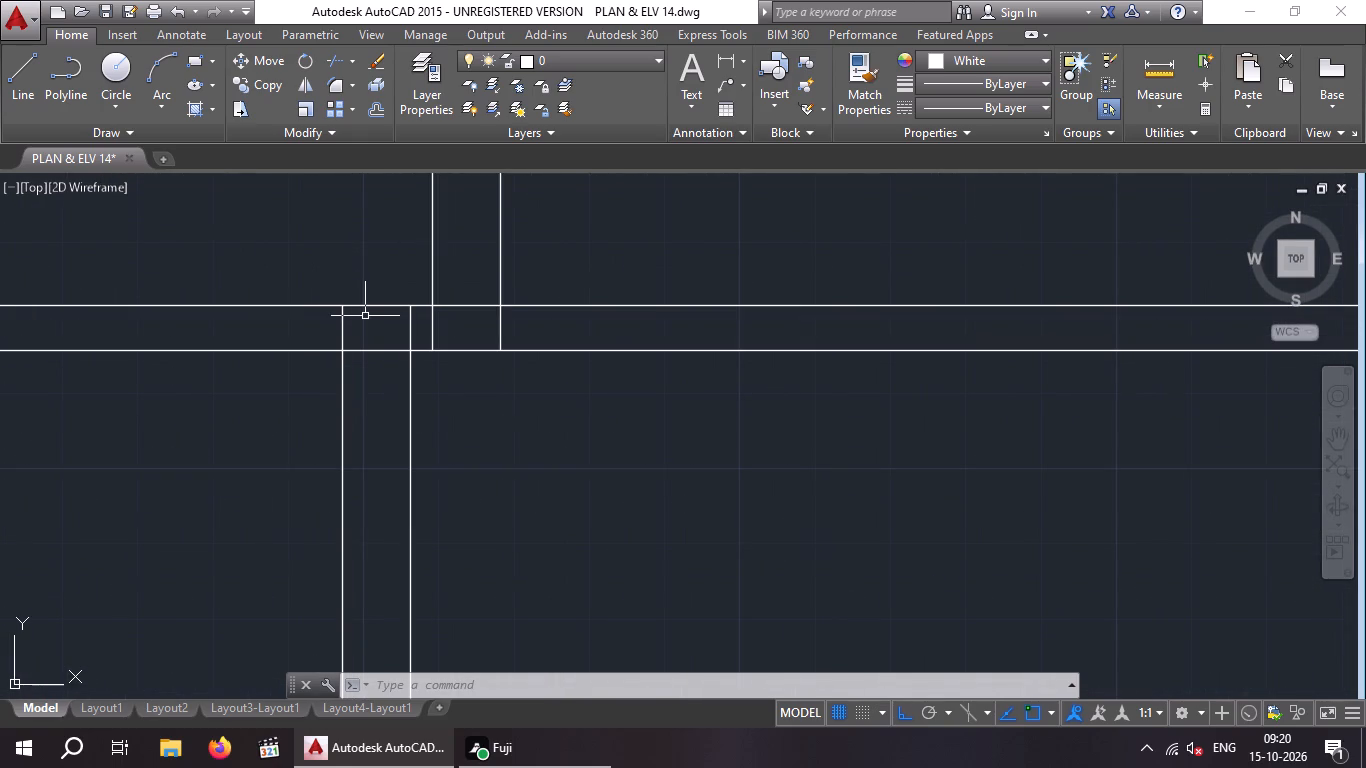
key("t")
key("r")
key("space")
key("space")
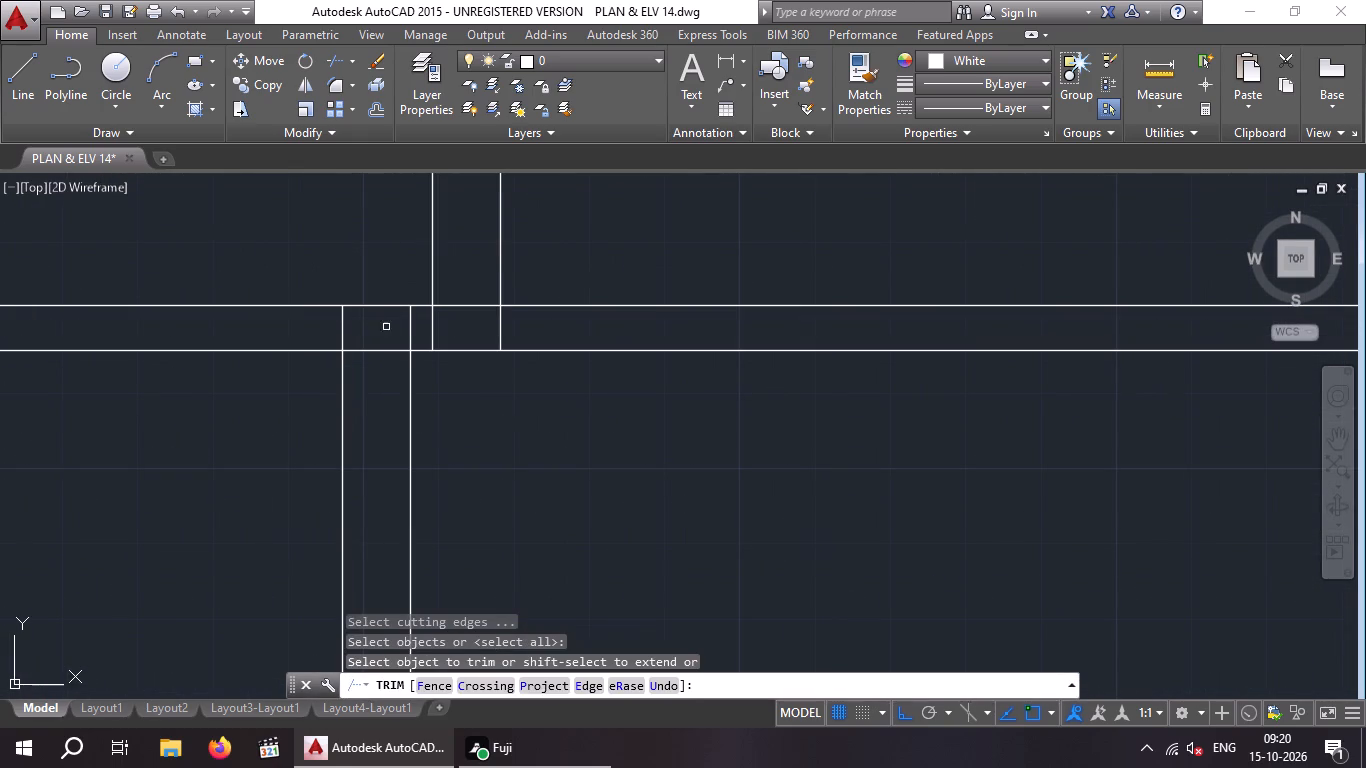
scroll(405, 332, "up", 2)
left_click_drag(718, 308, 677, 327)
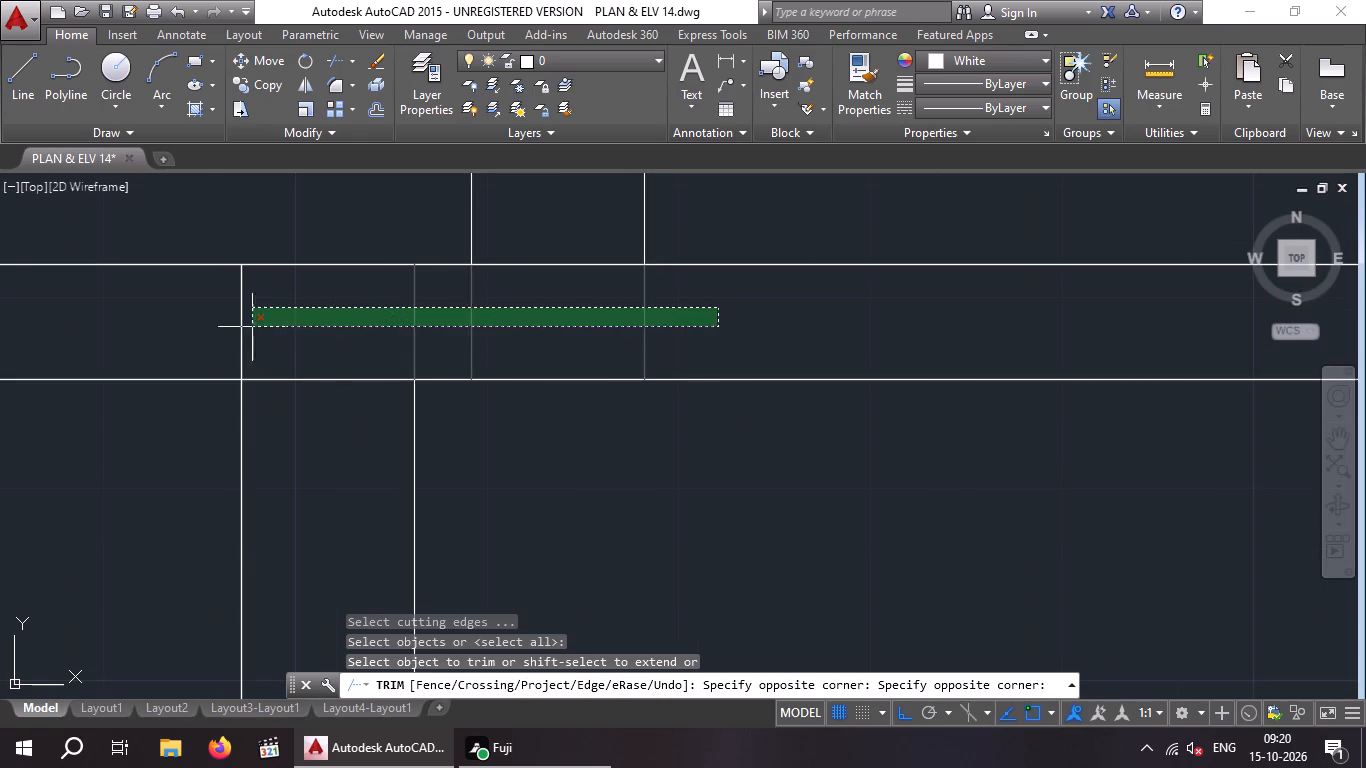
left_click(196, 333)
scroll(221, 330, "down", 4)
scroll(424, 405, "down", 2)
middle_click_drag(420, 407, 410, 451)
key("Escape")
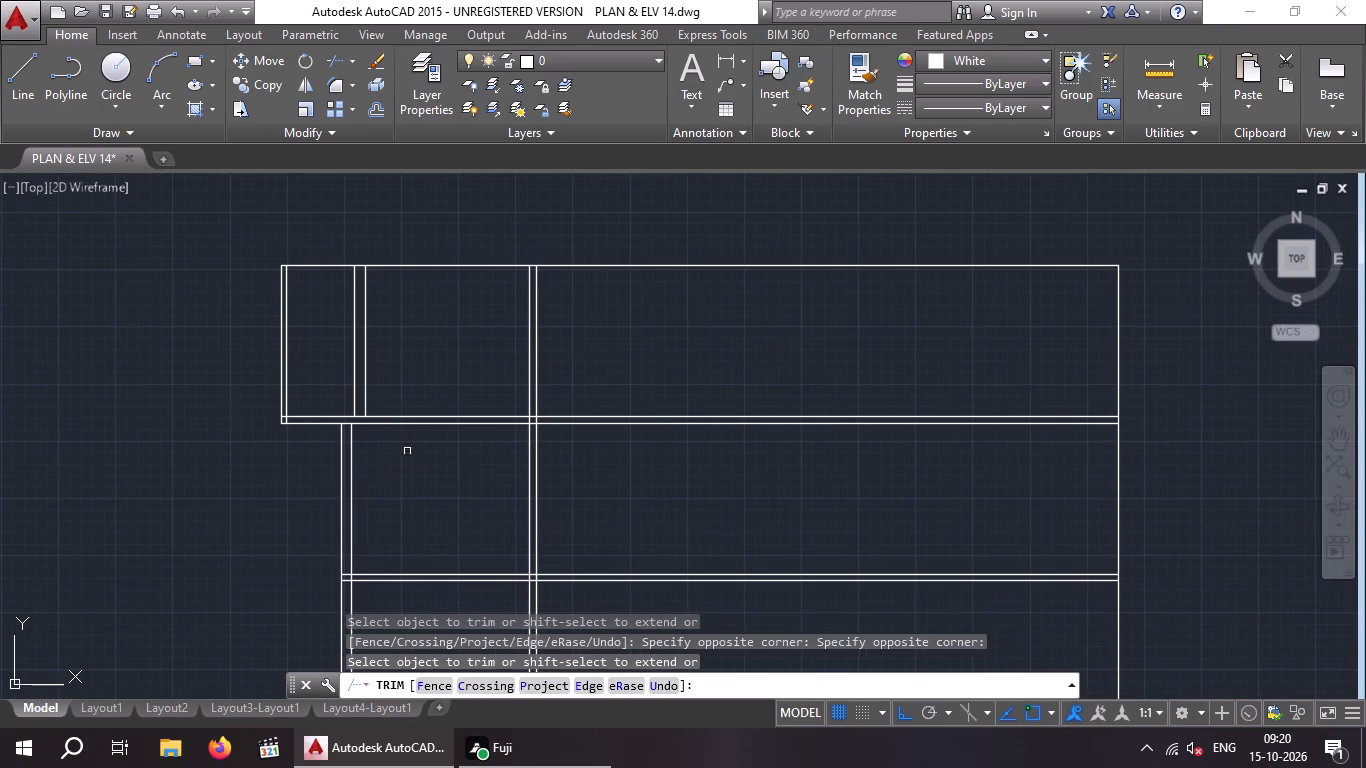
key("Escape")
Offset the plan's top outline 9" upward to form the top outer wall.
middle_click_drag(448, 296, 455, 331)
scroll(466, 319, "down", 2)
middle_click_drag(455, 321, 394, 299)
scroll(389, 289, "up", 2)
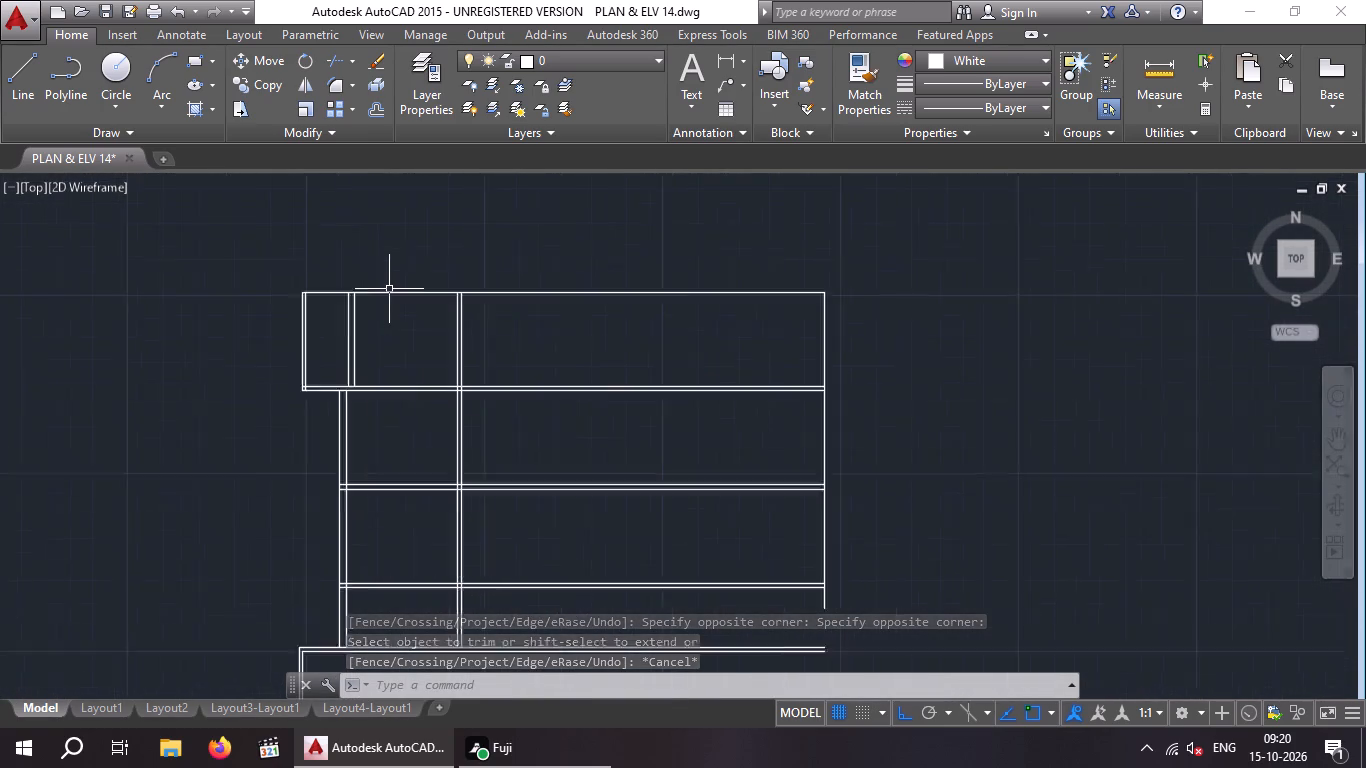
scroll(389, 289, "down", 1)
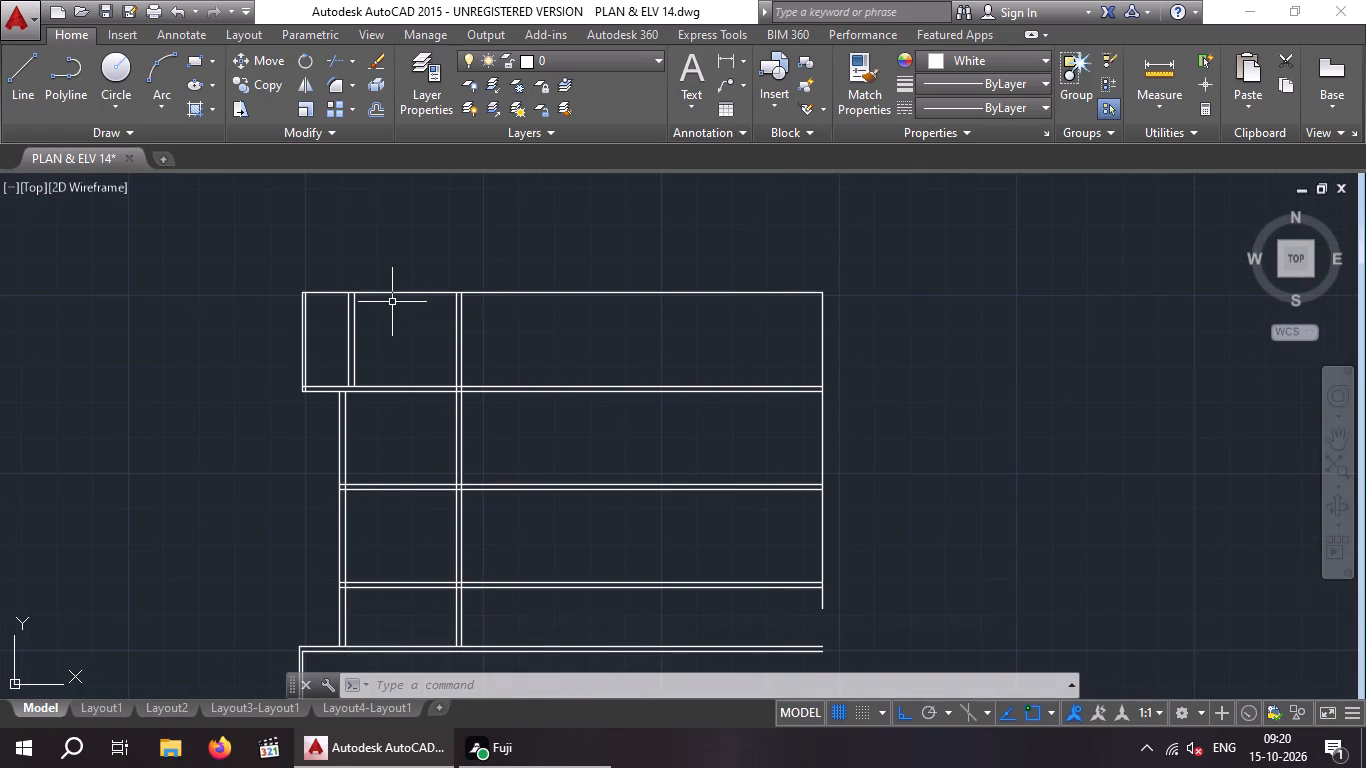
key("Escape")
key("Escape")
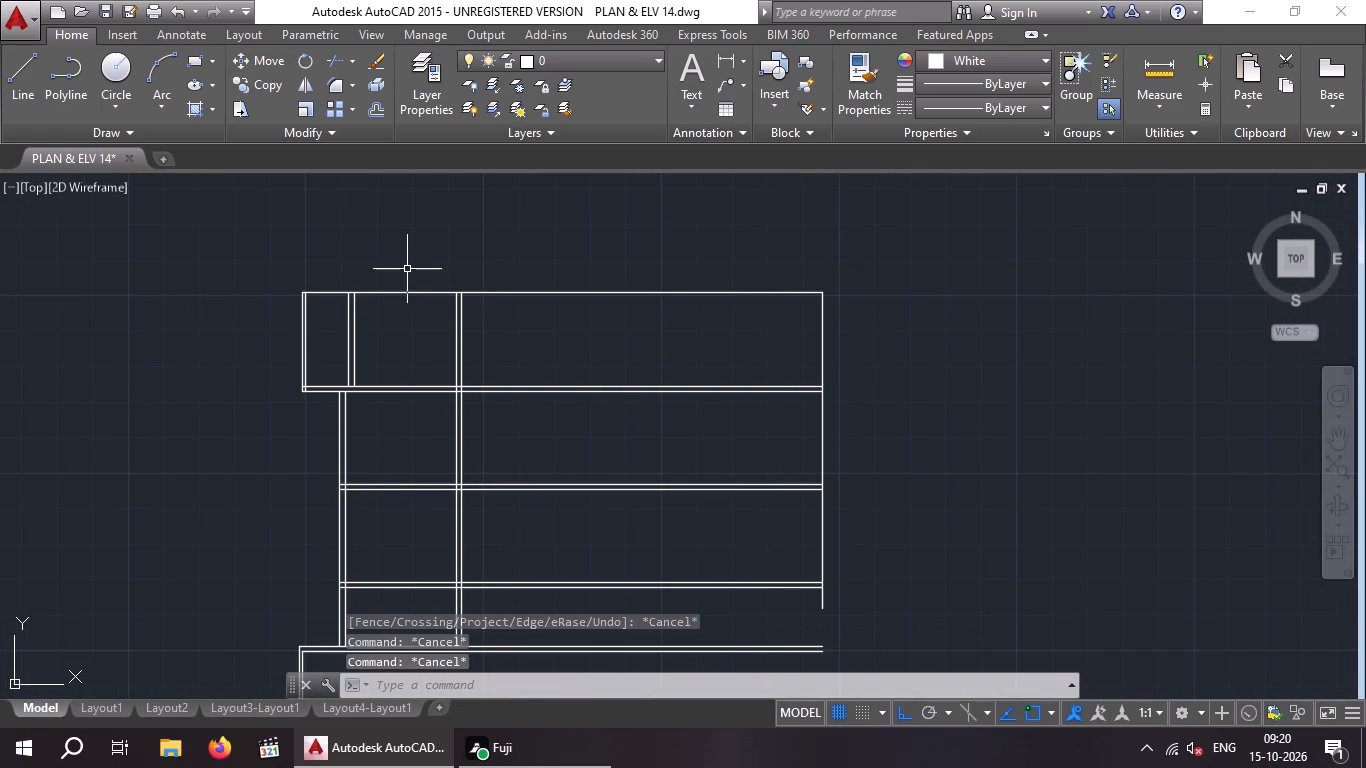
key("o")
key("Return")
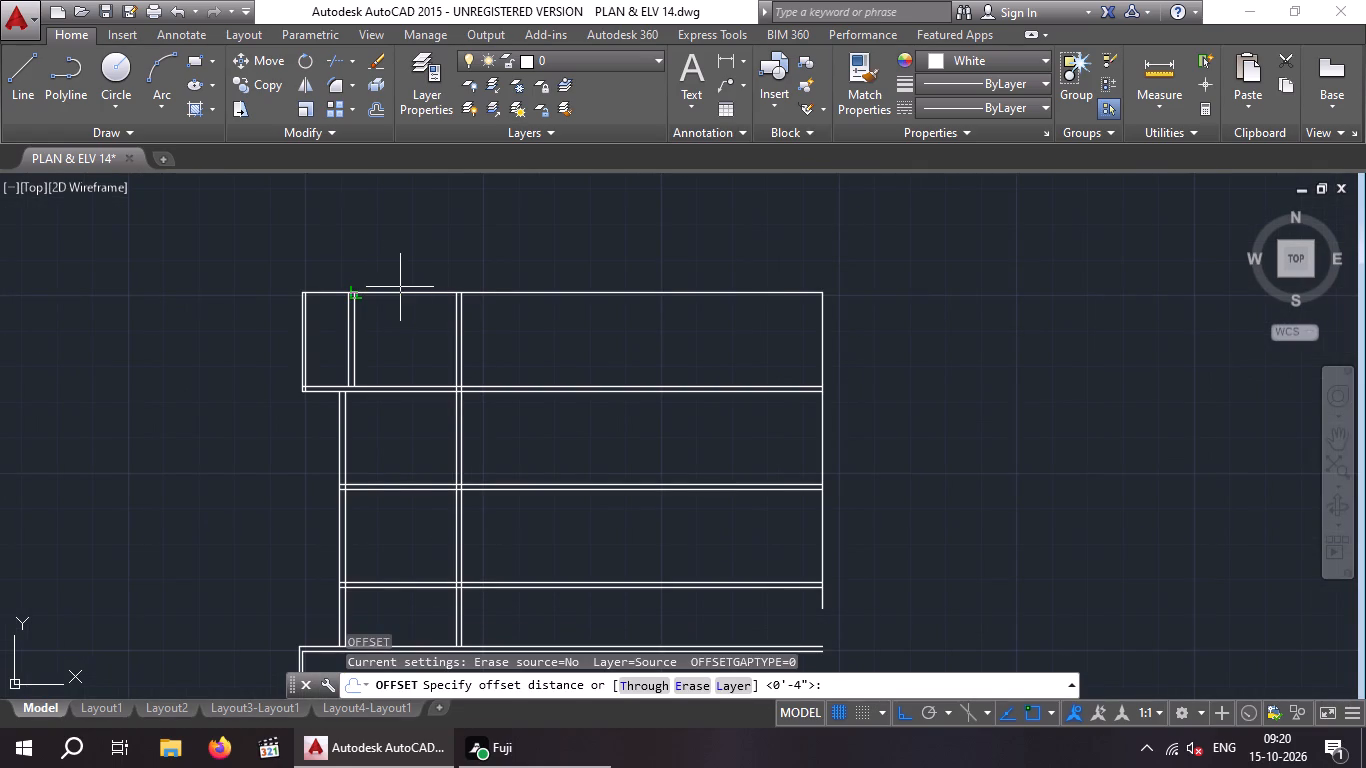
key("9")
key("shift+quotedbl")
key("Return")
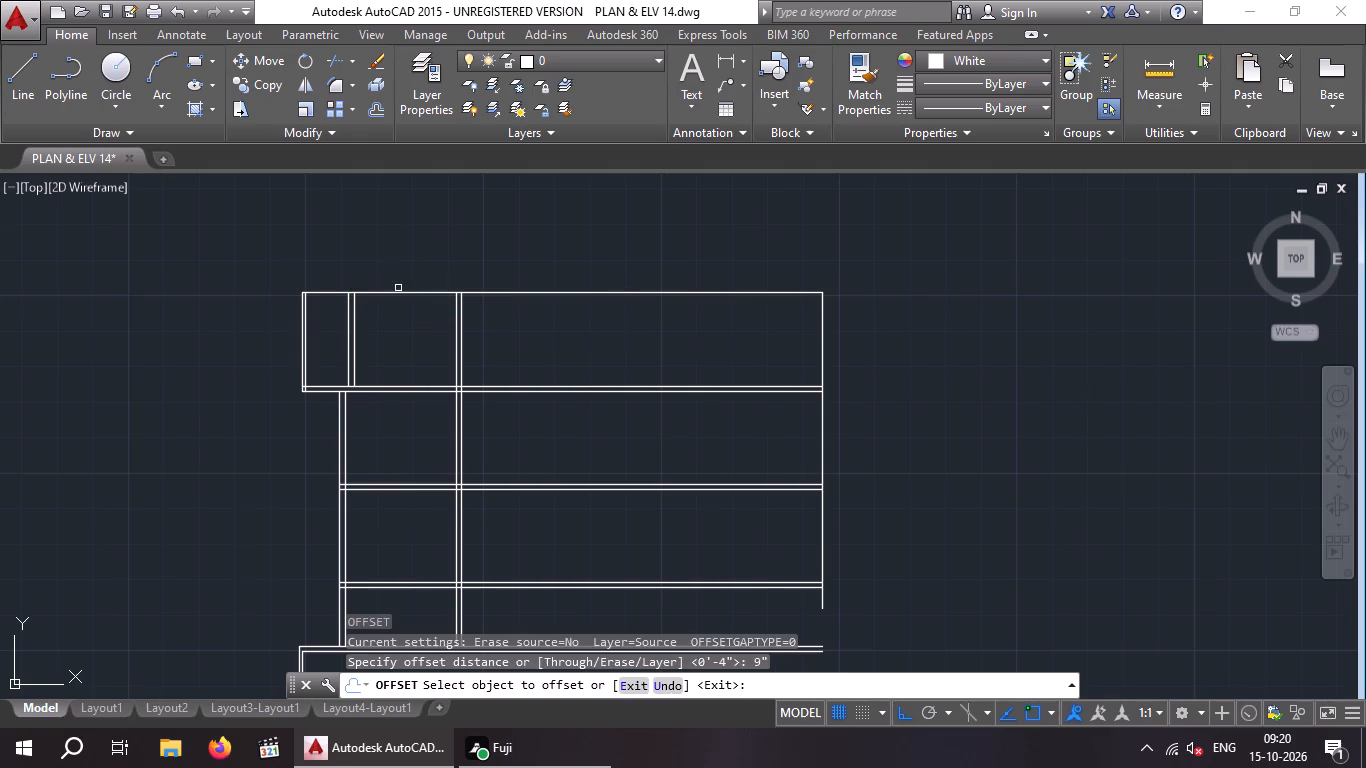
left_click_drag(396, 294, 398, 284)
left_click(410, 263)
key("Escape")
key("Escape")
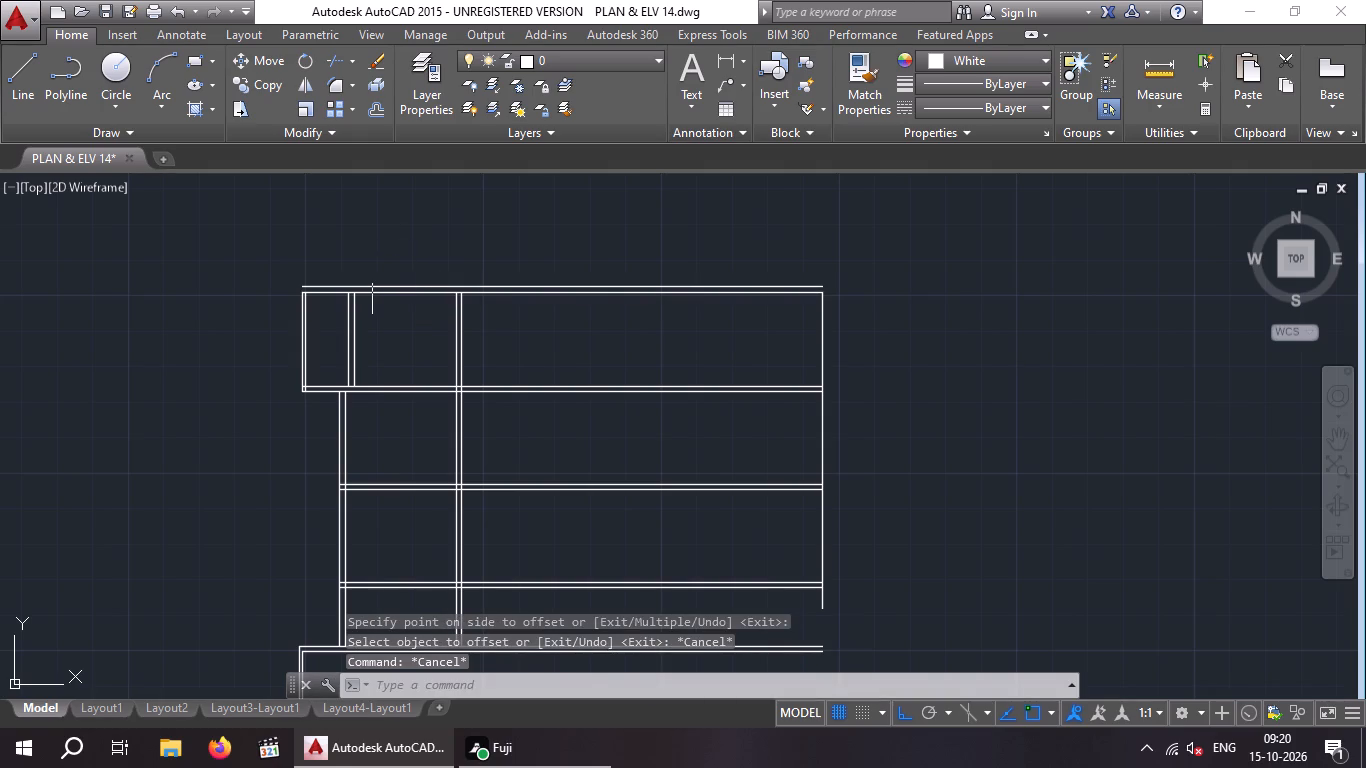
Fillet the new top wall line with the outer left wall line to close the plan's upper-left corner.
key("f")
key("Return")
scroll(315, 280, "up", 5)
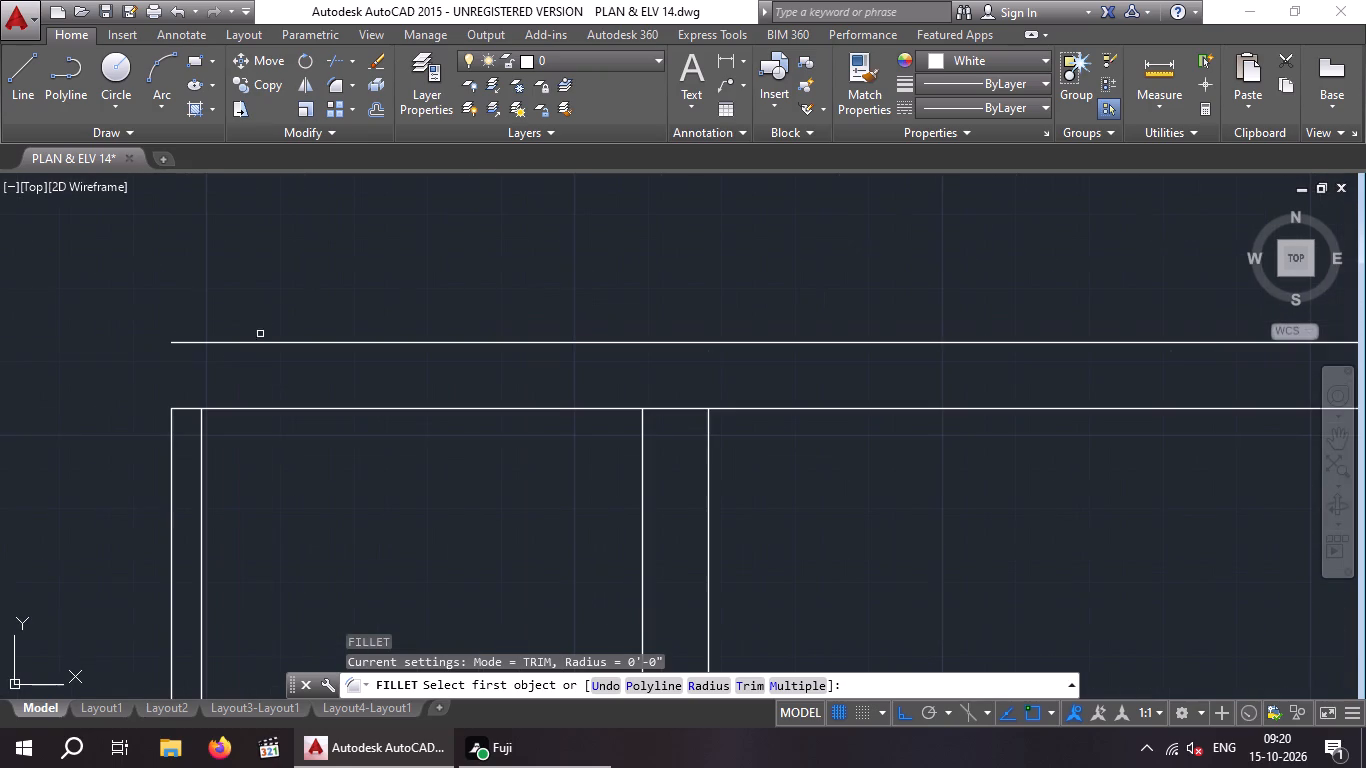
left_click(219, 342)
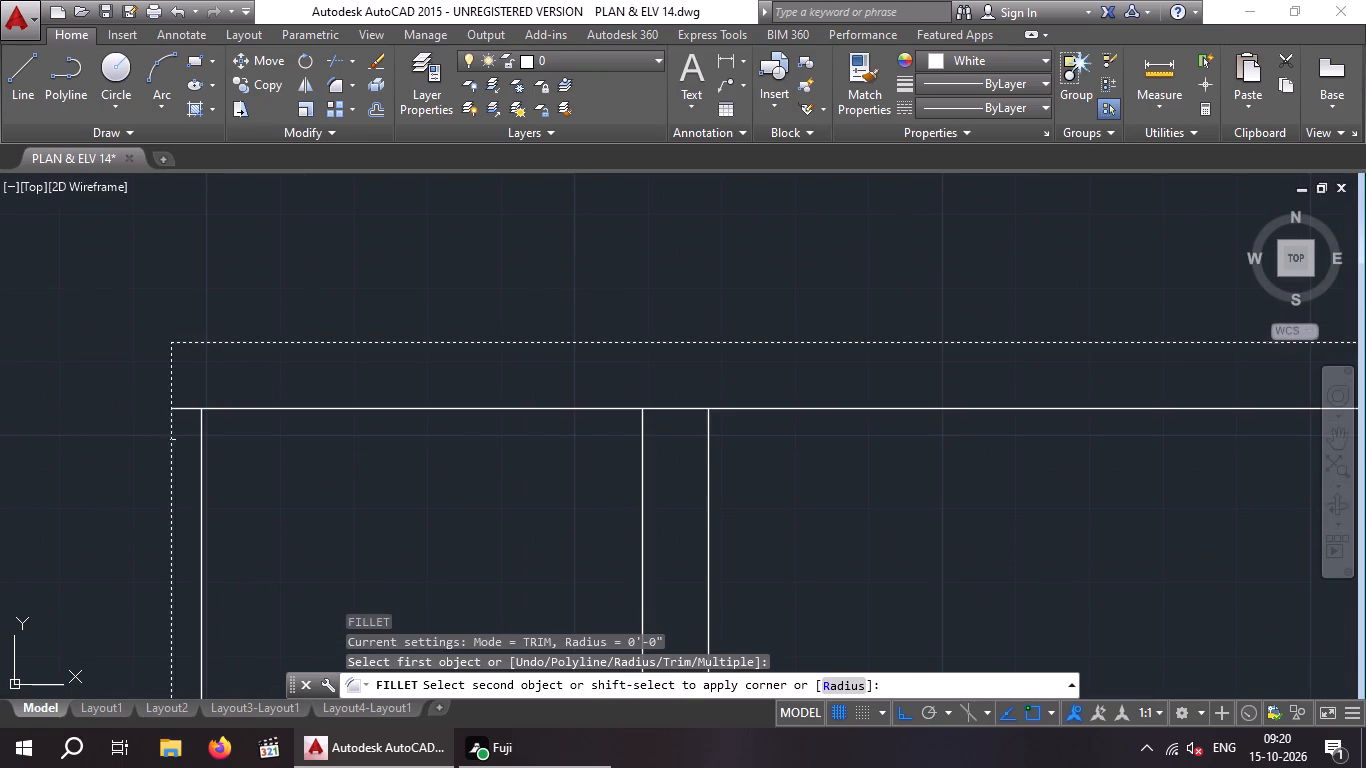
left_click(170, 438)
key("Escape")
scroll(370, 442, "down", 5)
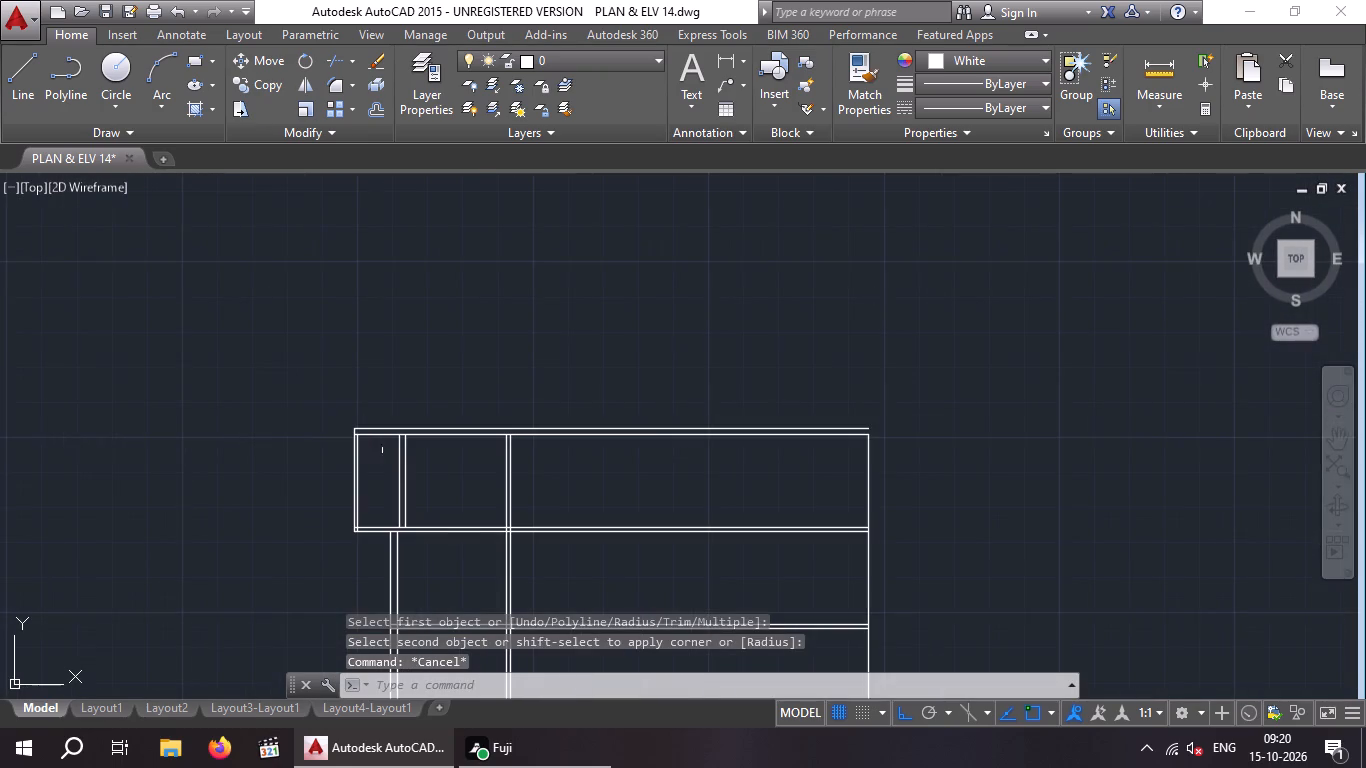
Extend both lines of the long interior vertical wall down through the bottom row to its lower wall.
middle_click_drag(383, 455, 239, 320)
middle_click_drag(392, 352, 358, 339)
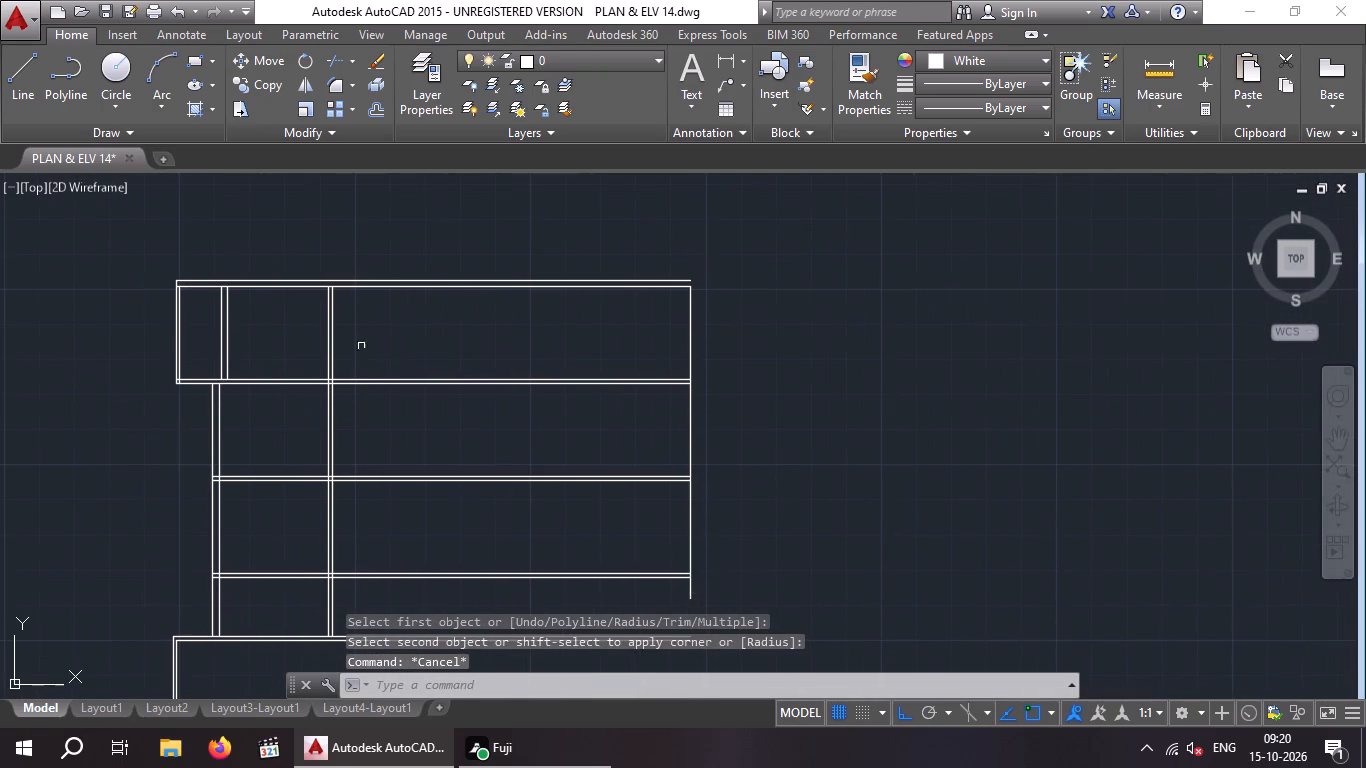
middle_click_drag(423, 326, 333, 287)
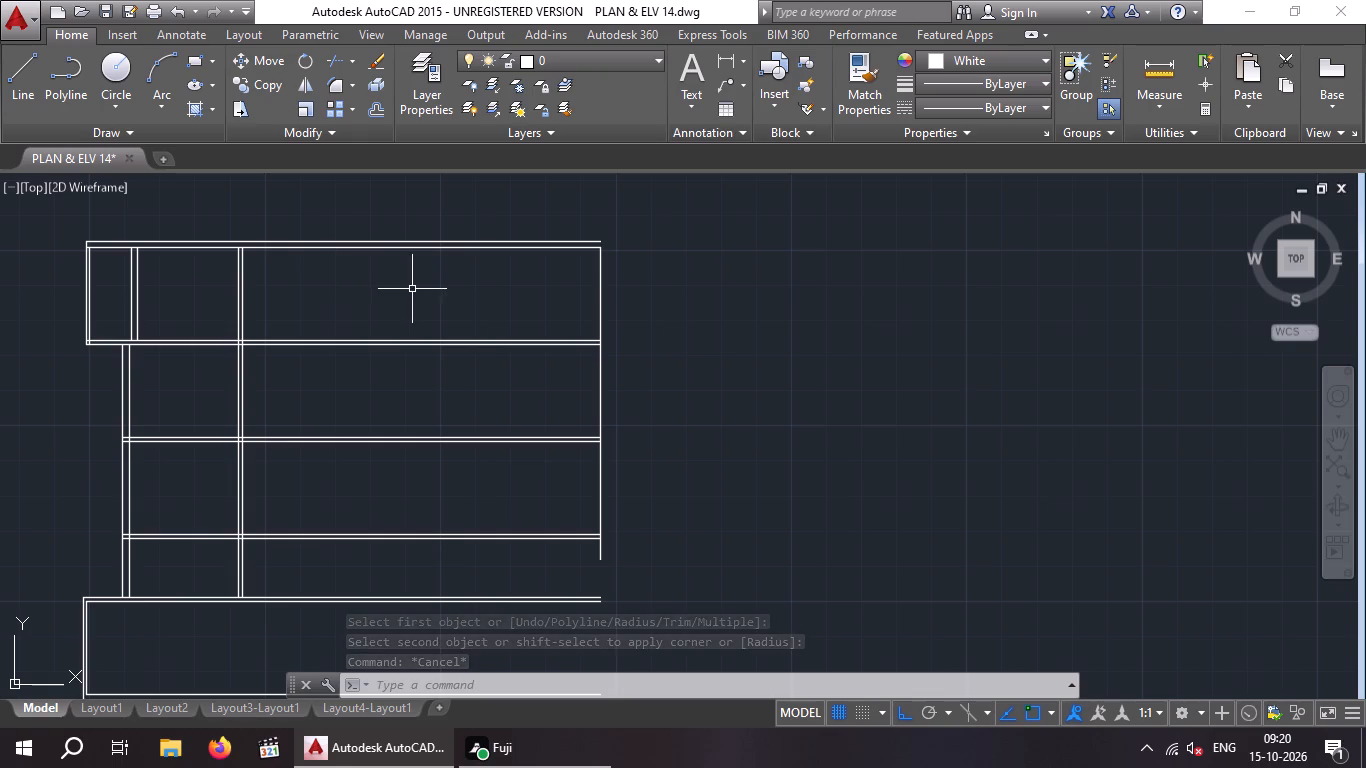
middle_click_drag(449, 288, 403, 279)
scroll(407, 287, "down", 1)
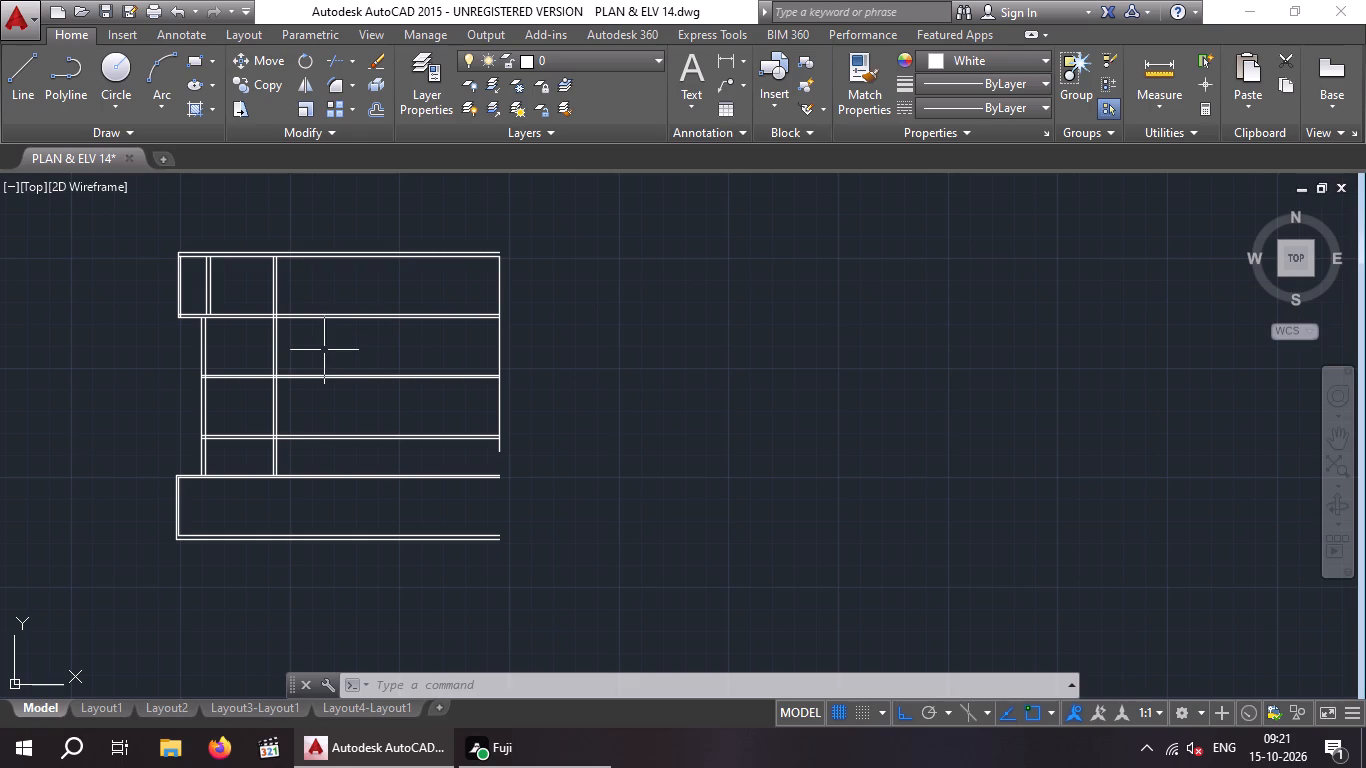
scroll(263, 445, "up", 2)
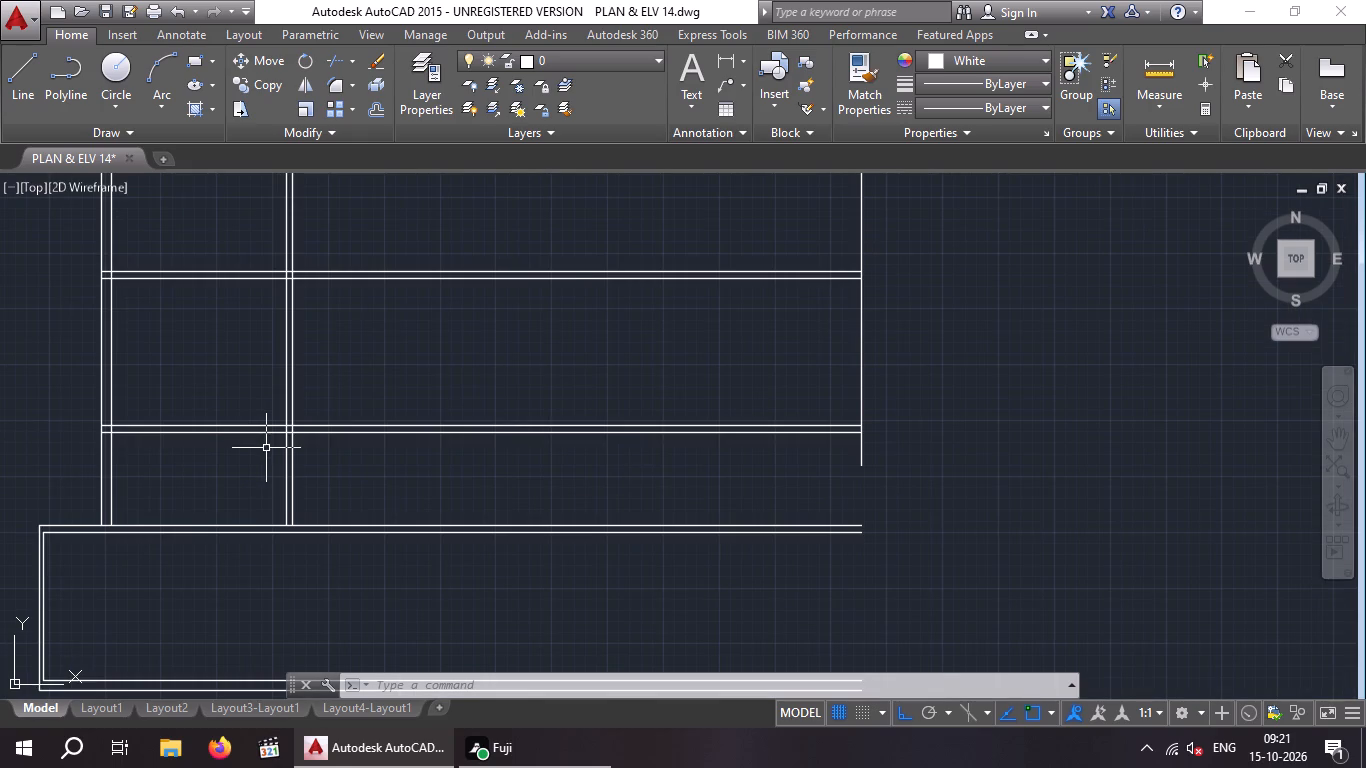
scroll(266, 448, "down", 1)
type("EX")
key("space")
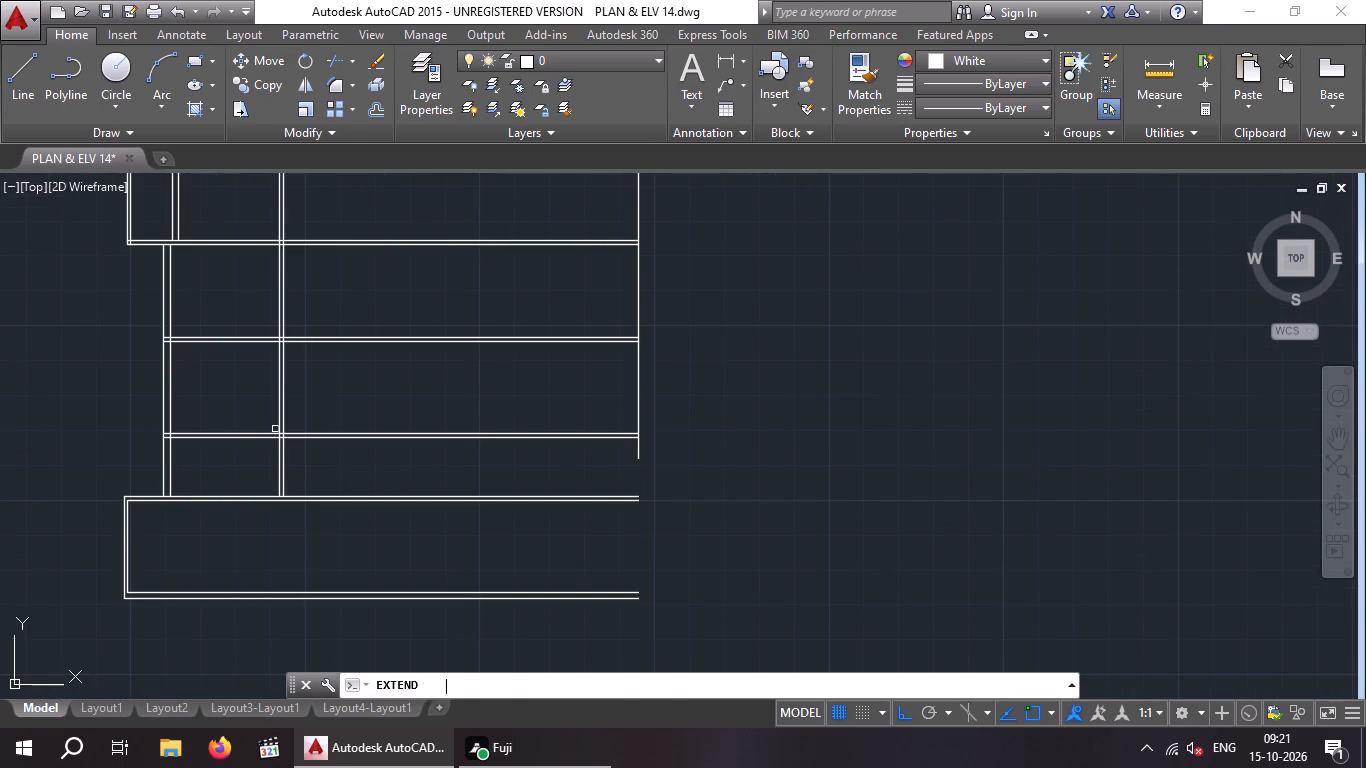
key("space")
scroll(282, 467, "up", 3)
left_click(277, 496)
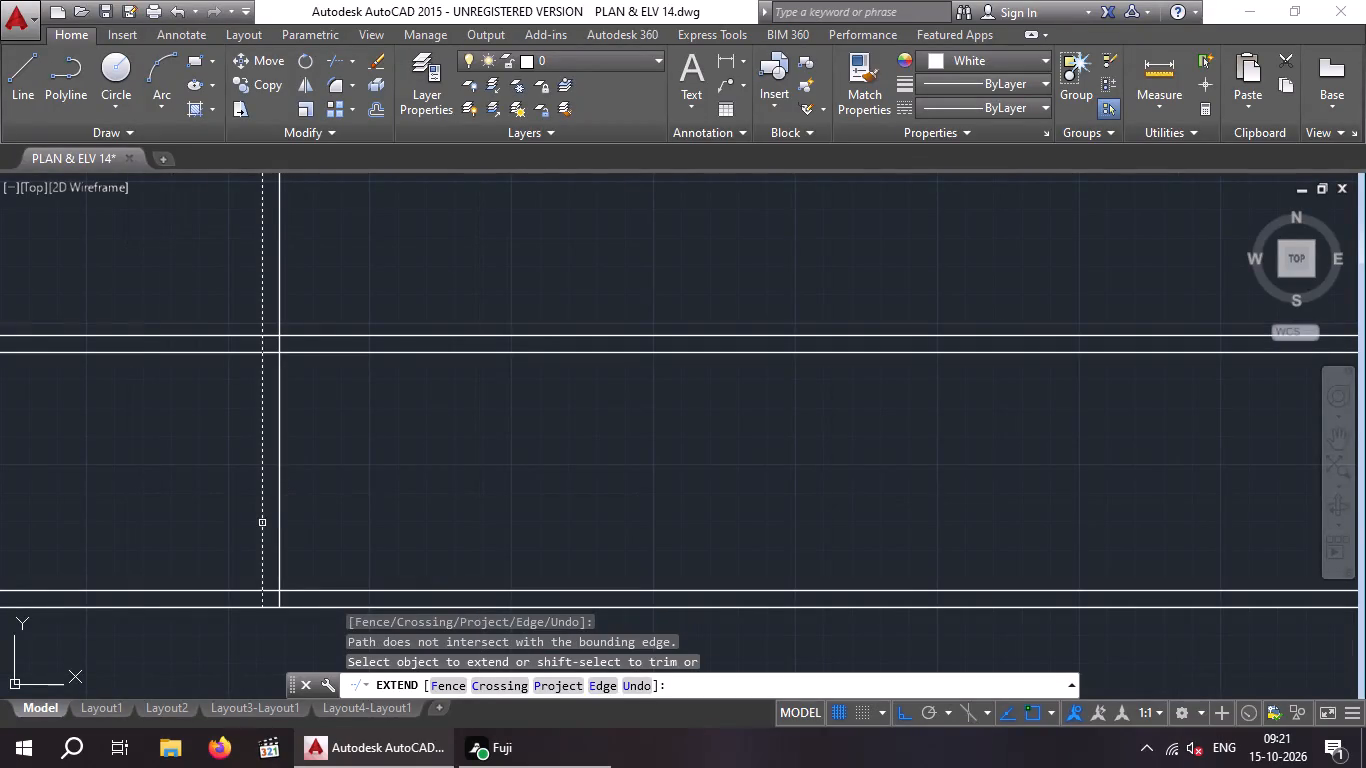
left_click(260, 522)
scroll(269, 506, "down", 2)
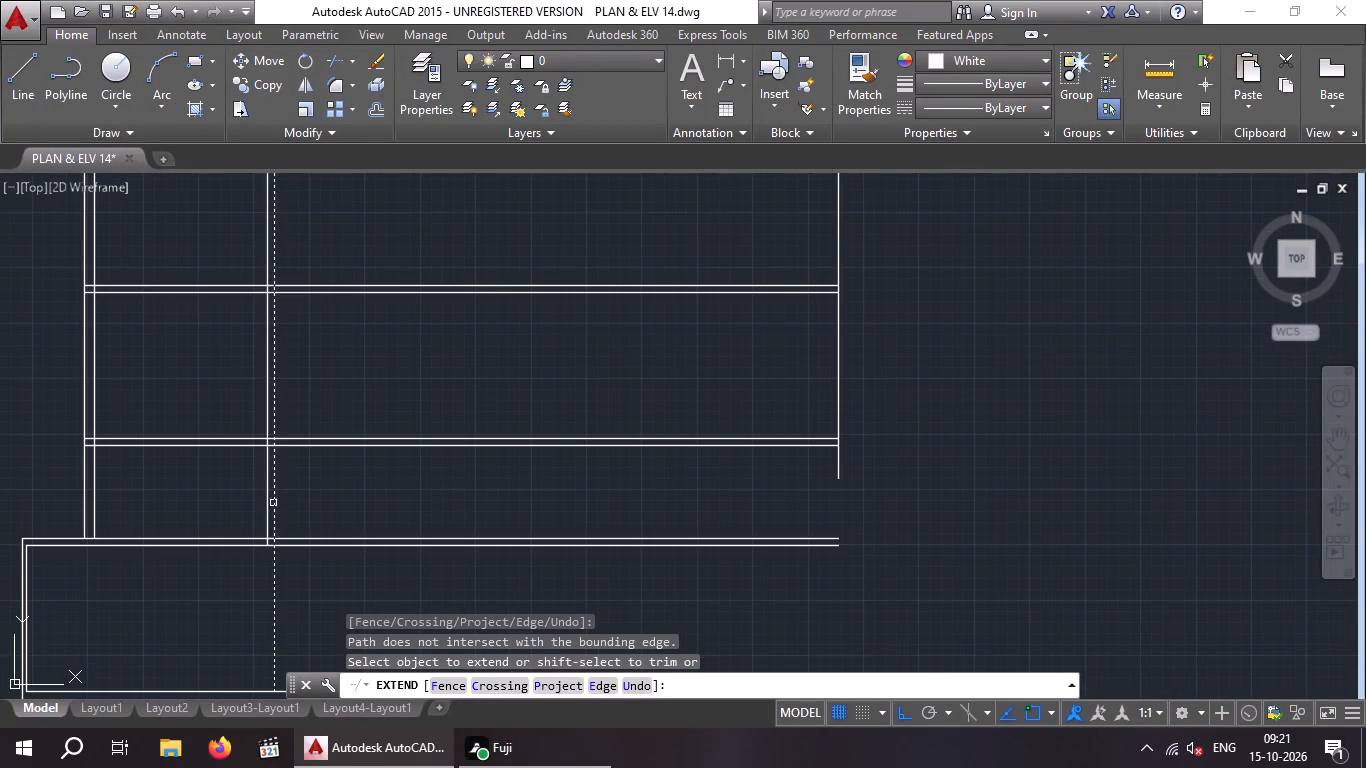
left_click(274, 494)
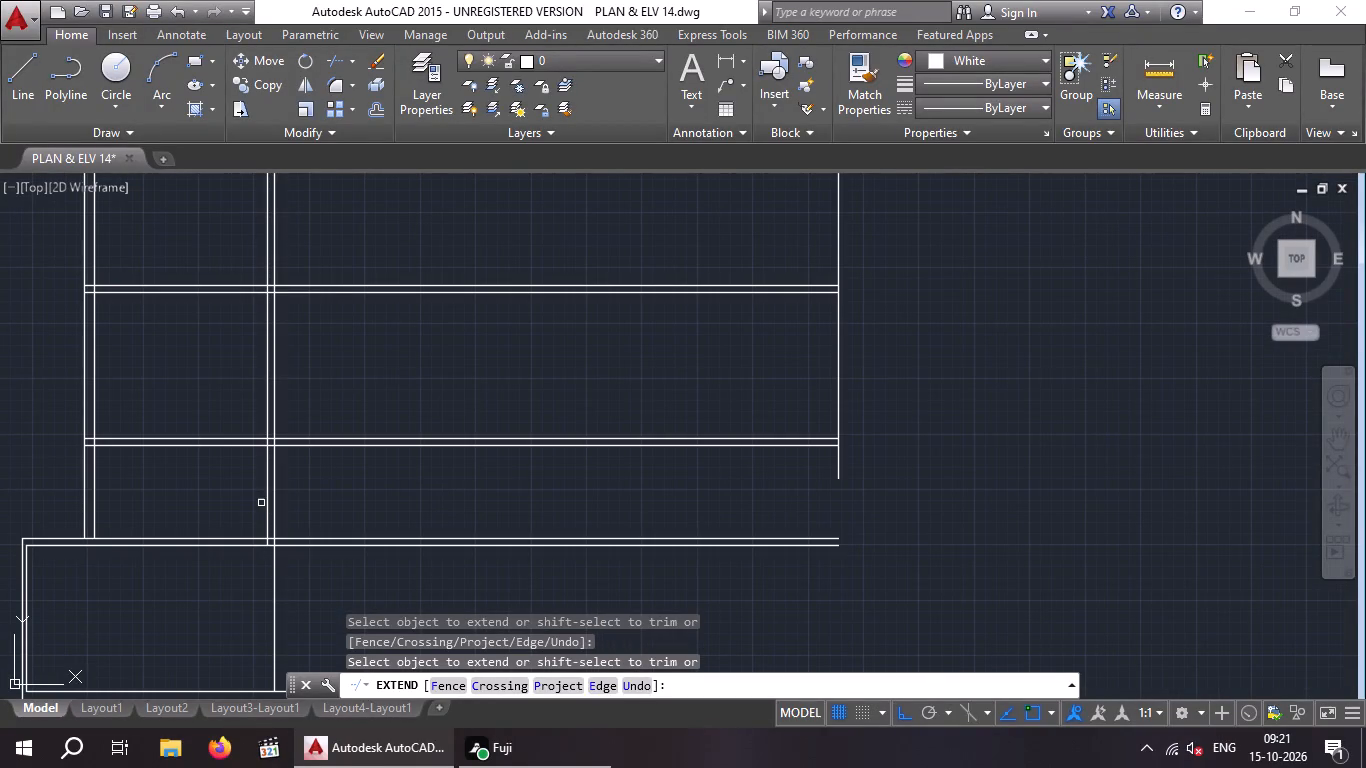
left_click(267, 500)
scroll(337, 421, "down", 2)
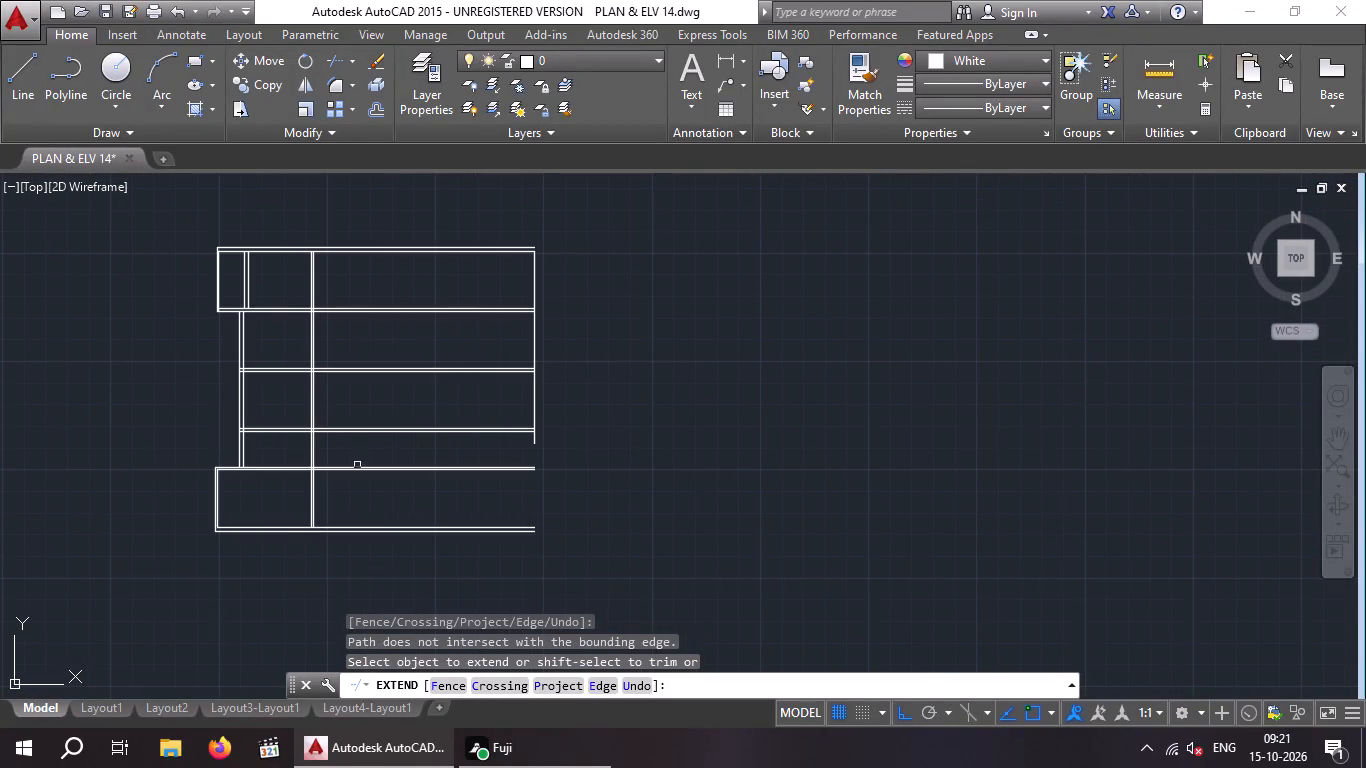
key("Escape")
key("Escape")
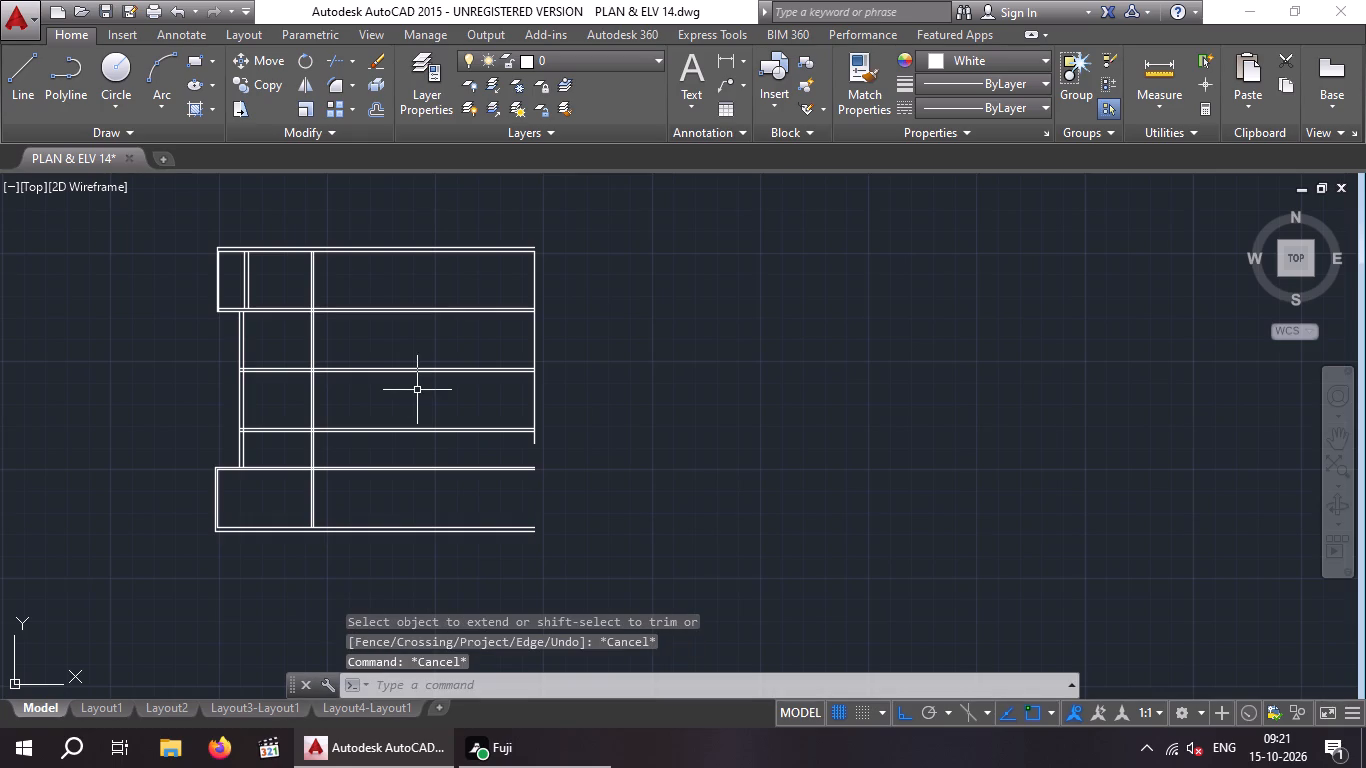
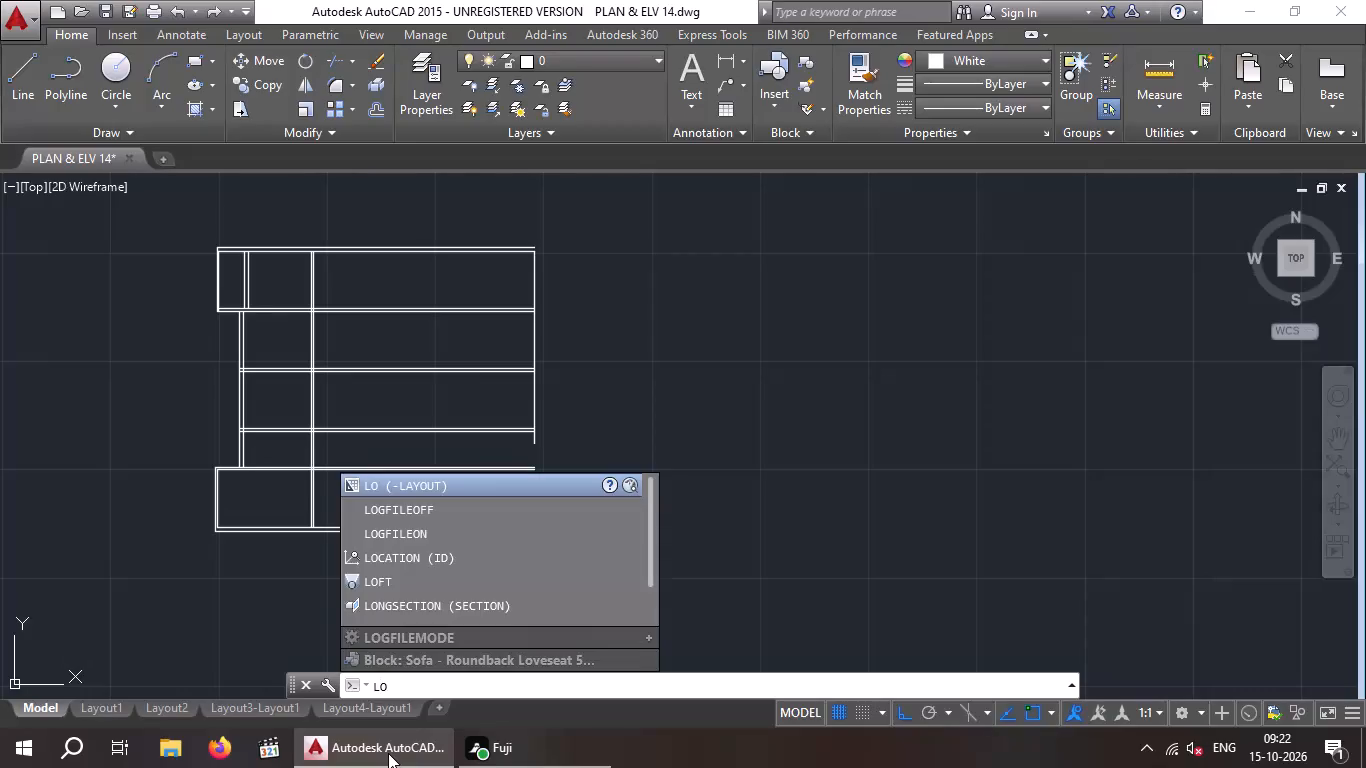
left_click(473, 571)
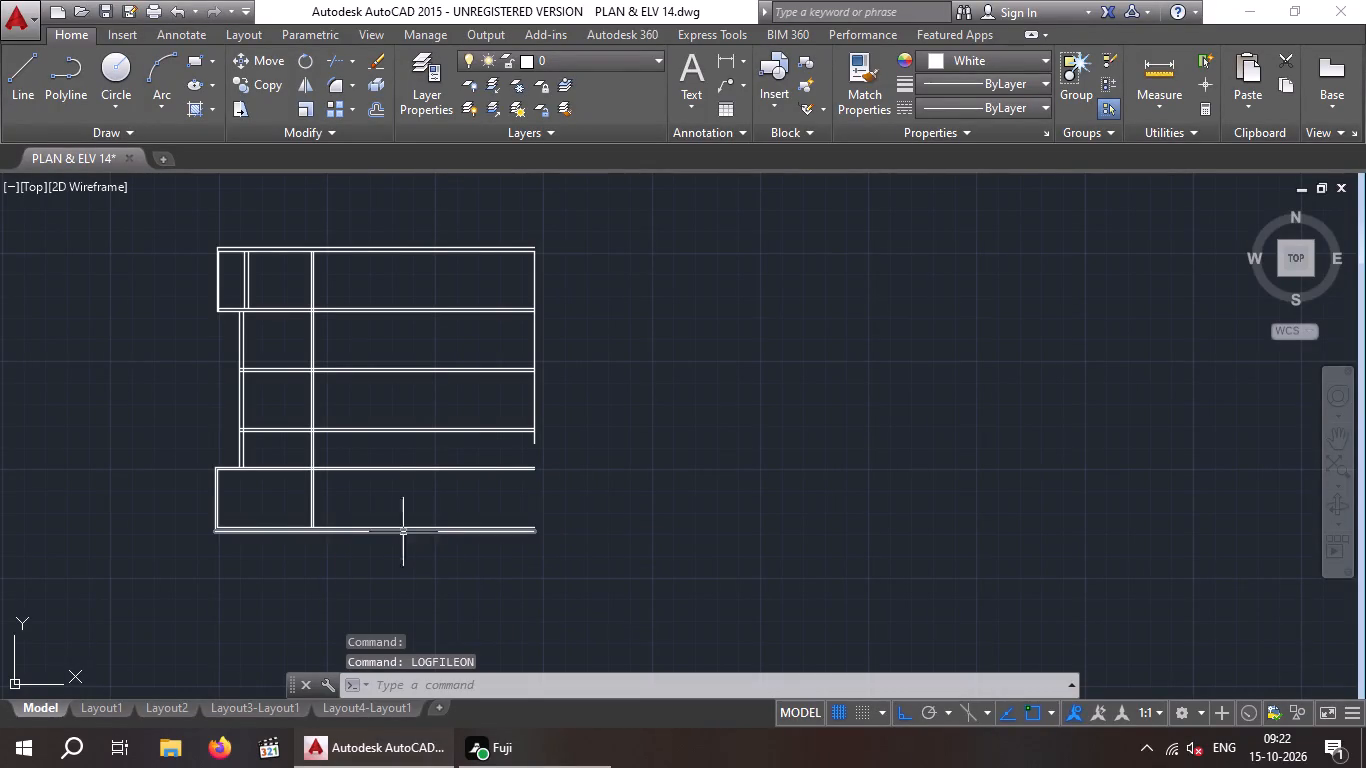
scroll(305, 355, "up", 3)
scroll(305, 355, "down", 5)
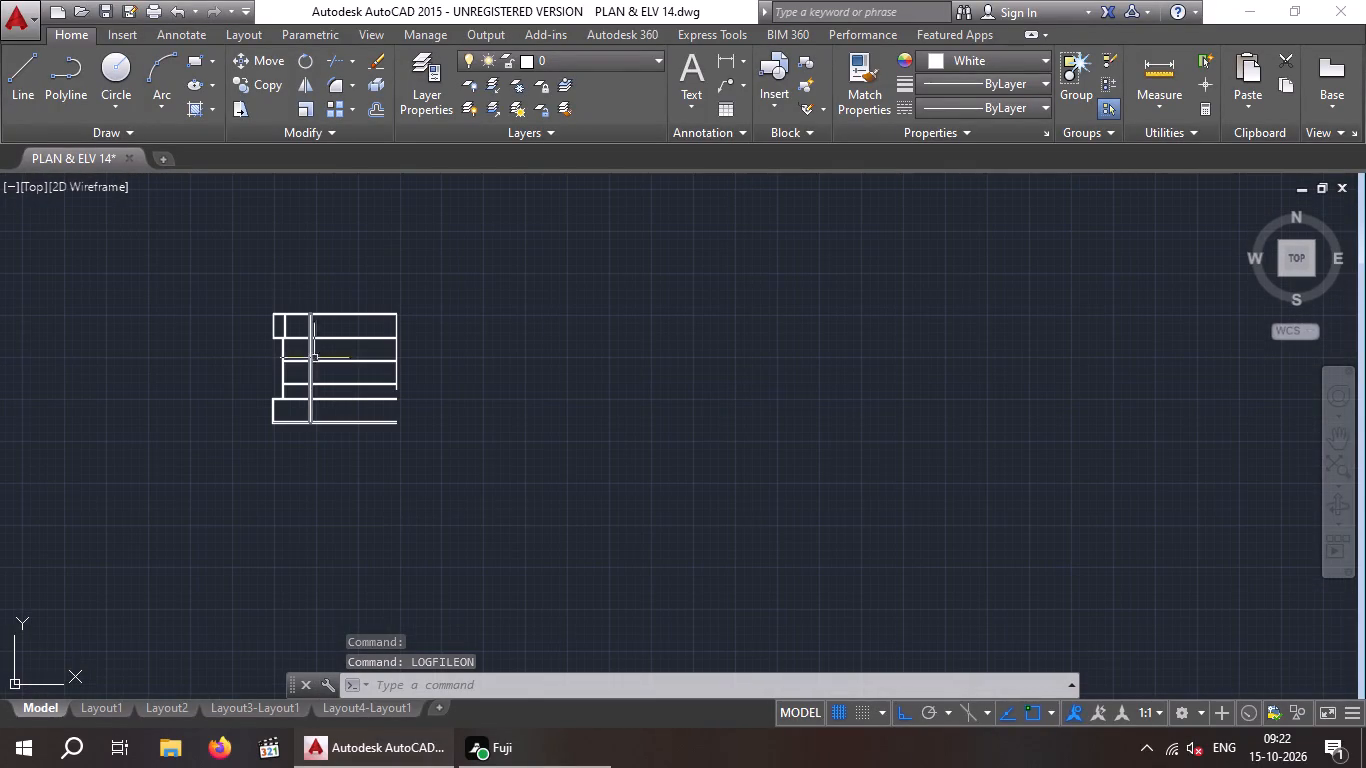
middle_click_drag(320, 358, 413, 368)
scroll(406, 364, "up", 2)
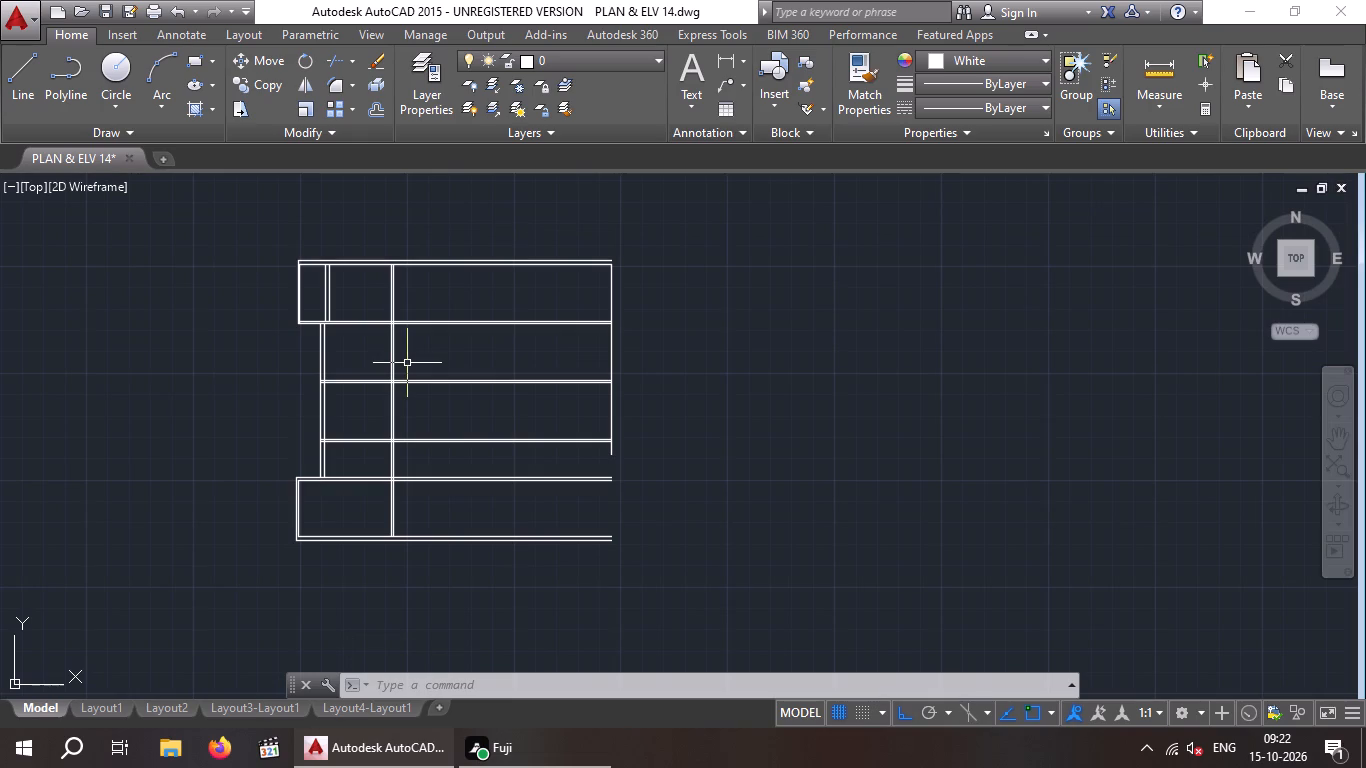
Offset the right-hand line of the long interior vertical wall 5' to the right.
key("o")
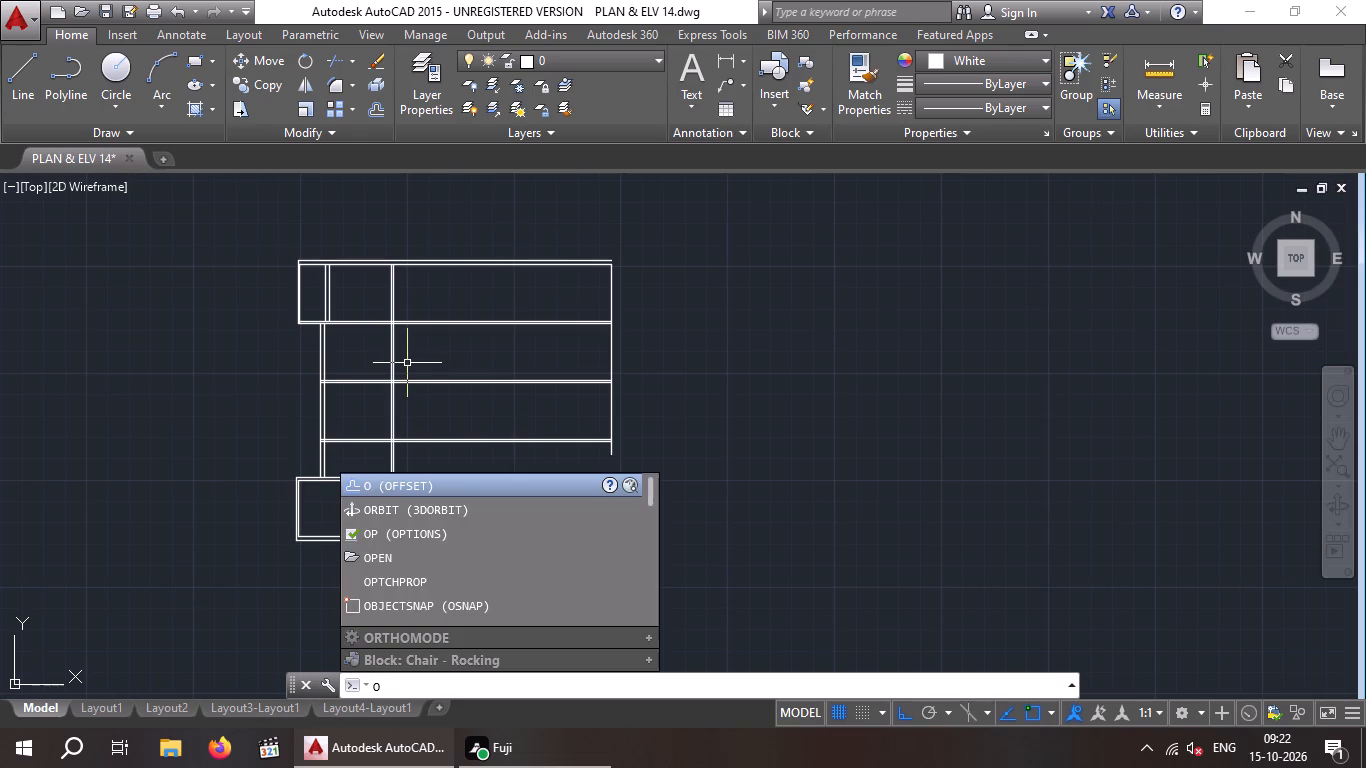
key("Return")
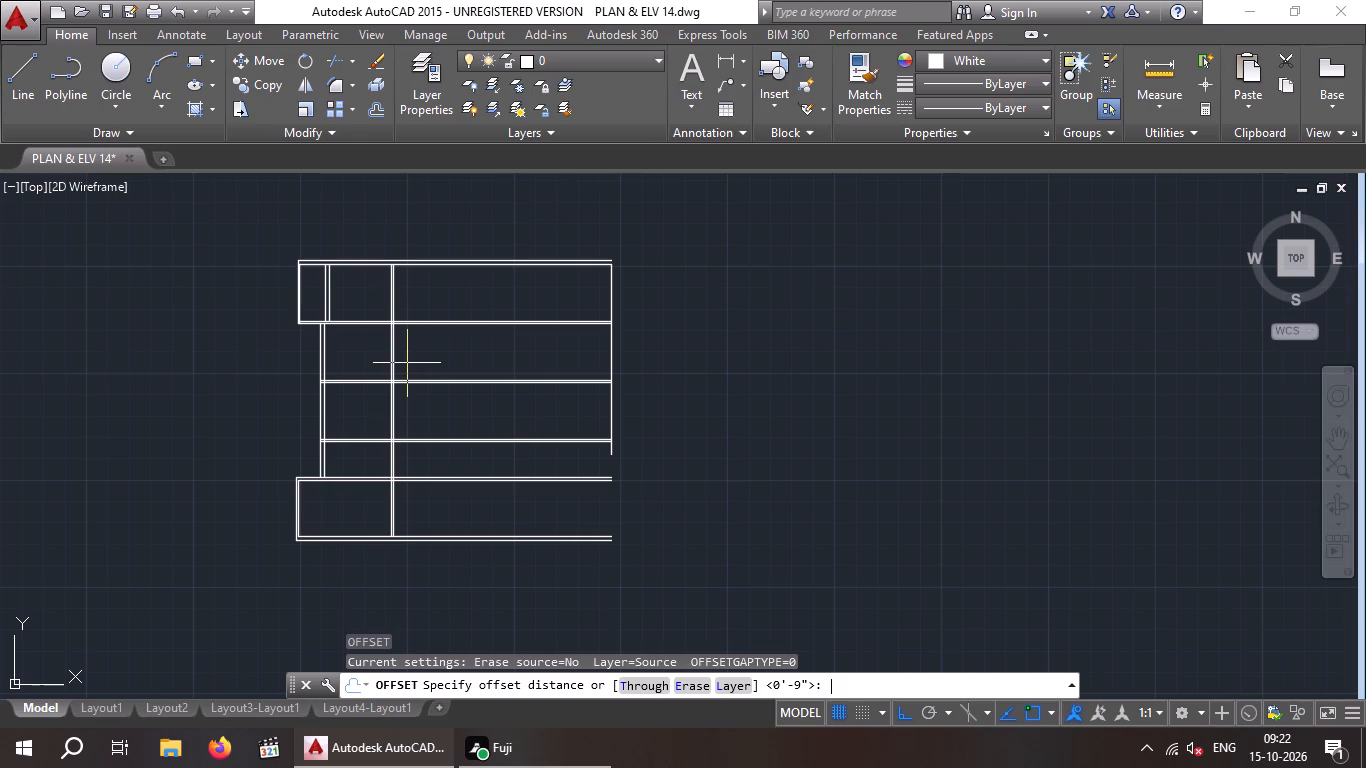
type("5'")
key("Return")
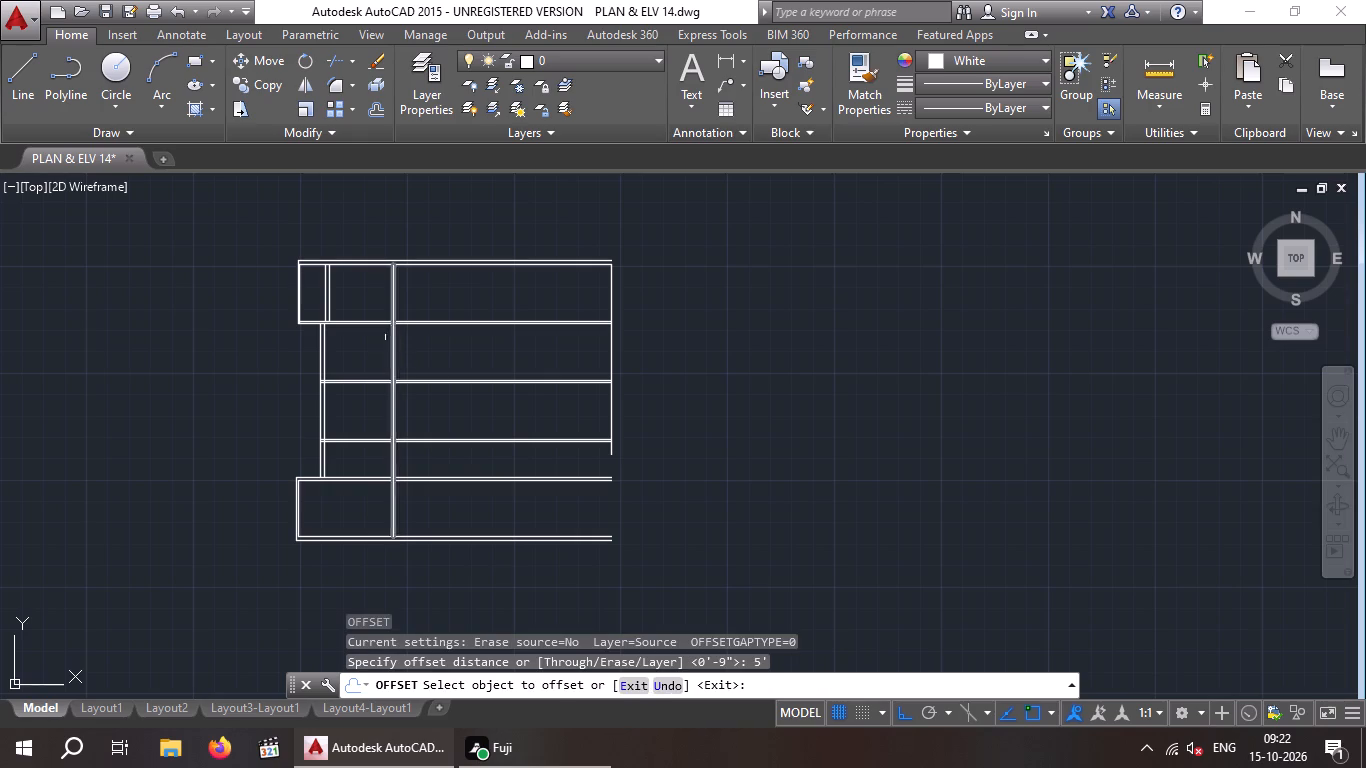
scroll(393, 325, "up", 4)
left_click(373, 369)
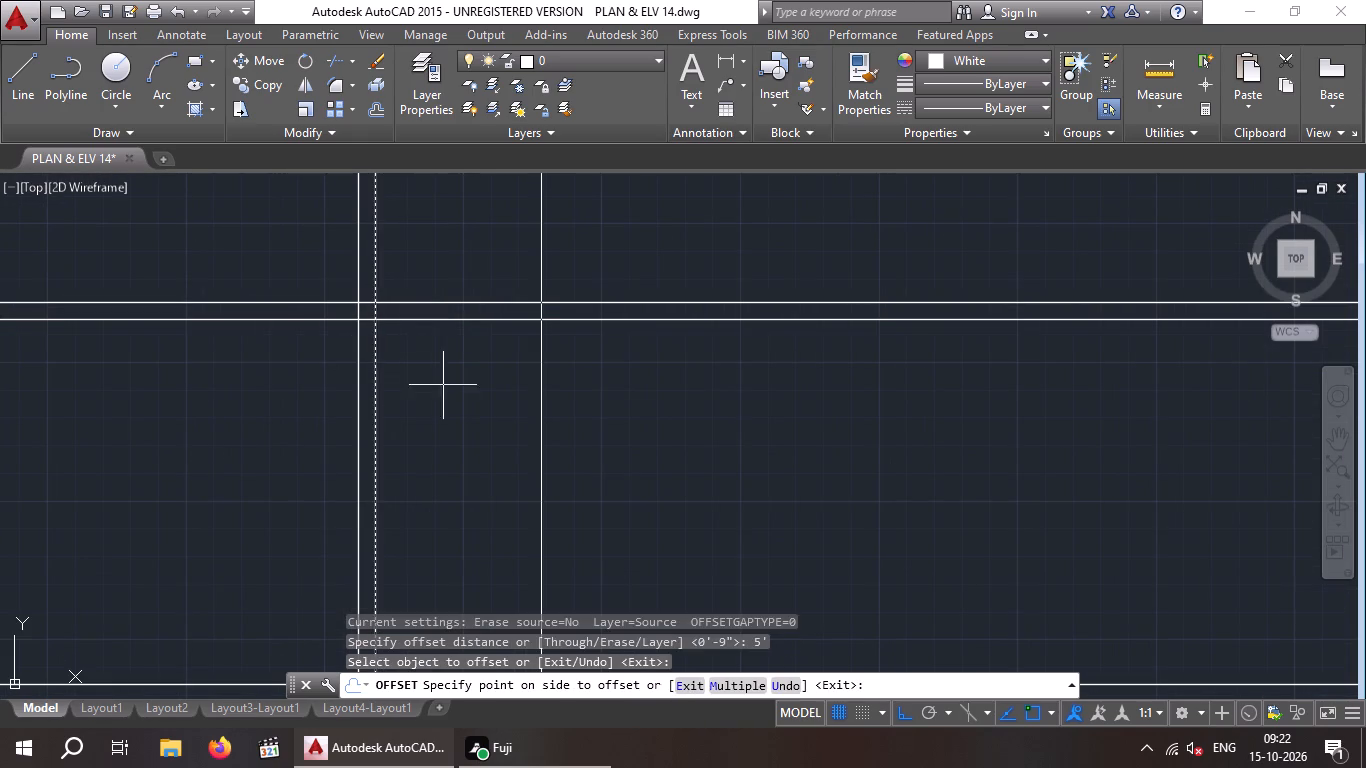
left_click(479, 392)
scroll(479, 392, "down", 4)
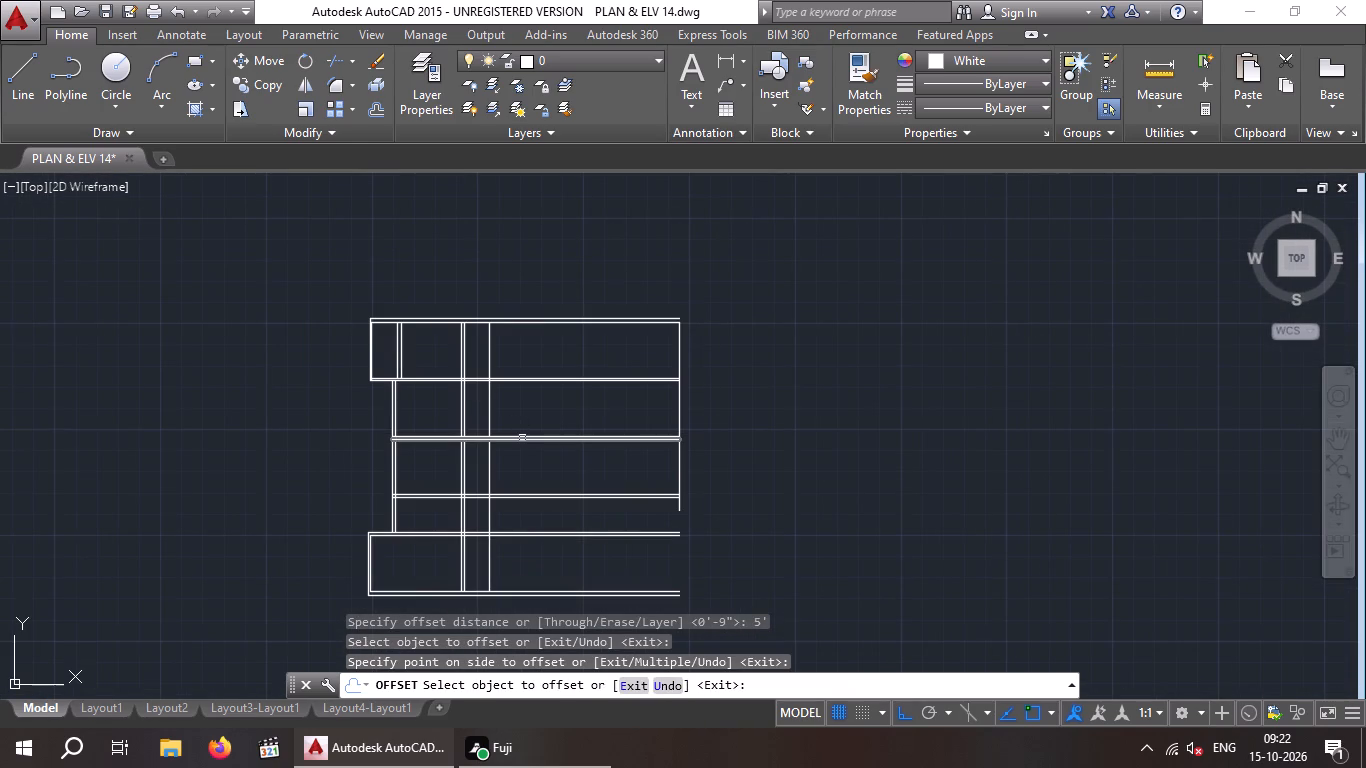
key("Escape")
key("Escape")
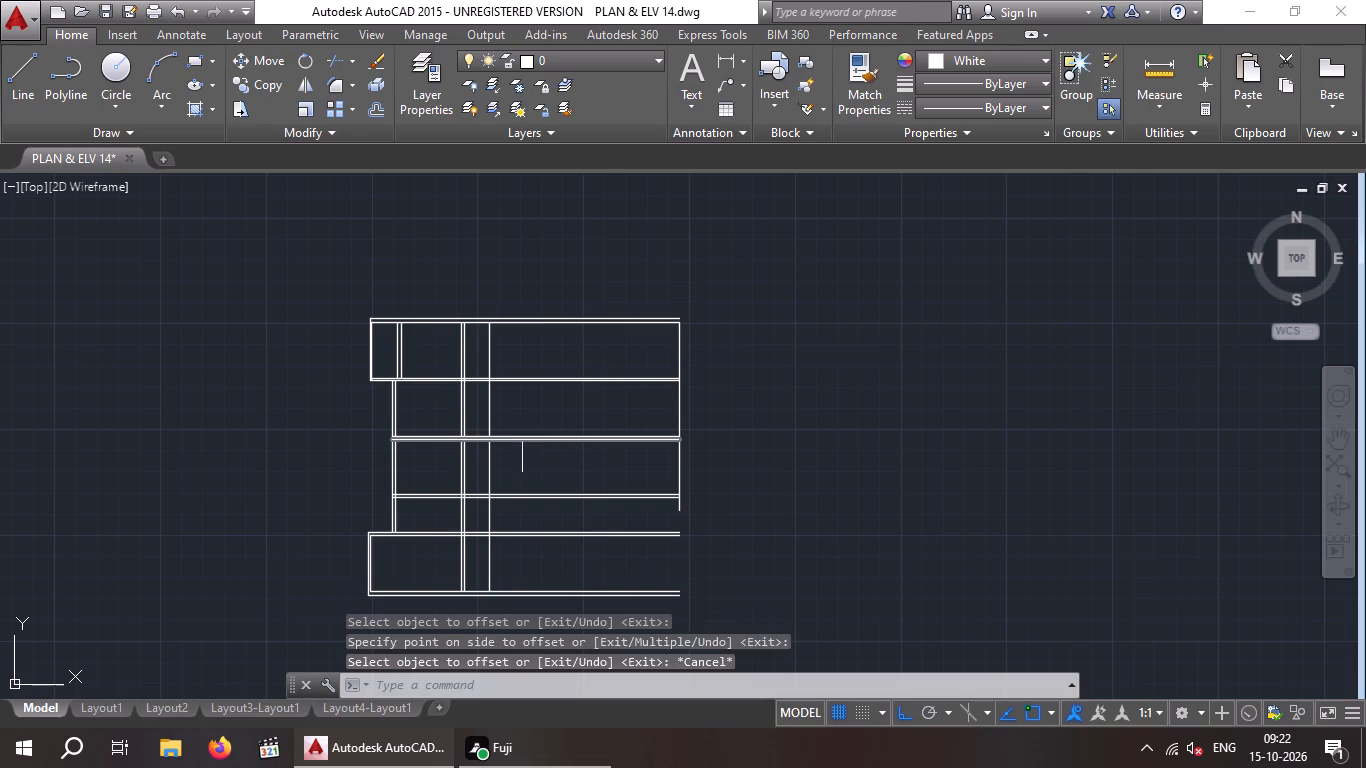
key("Escape")
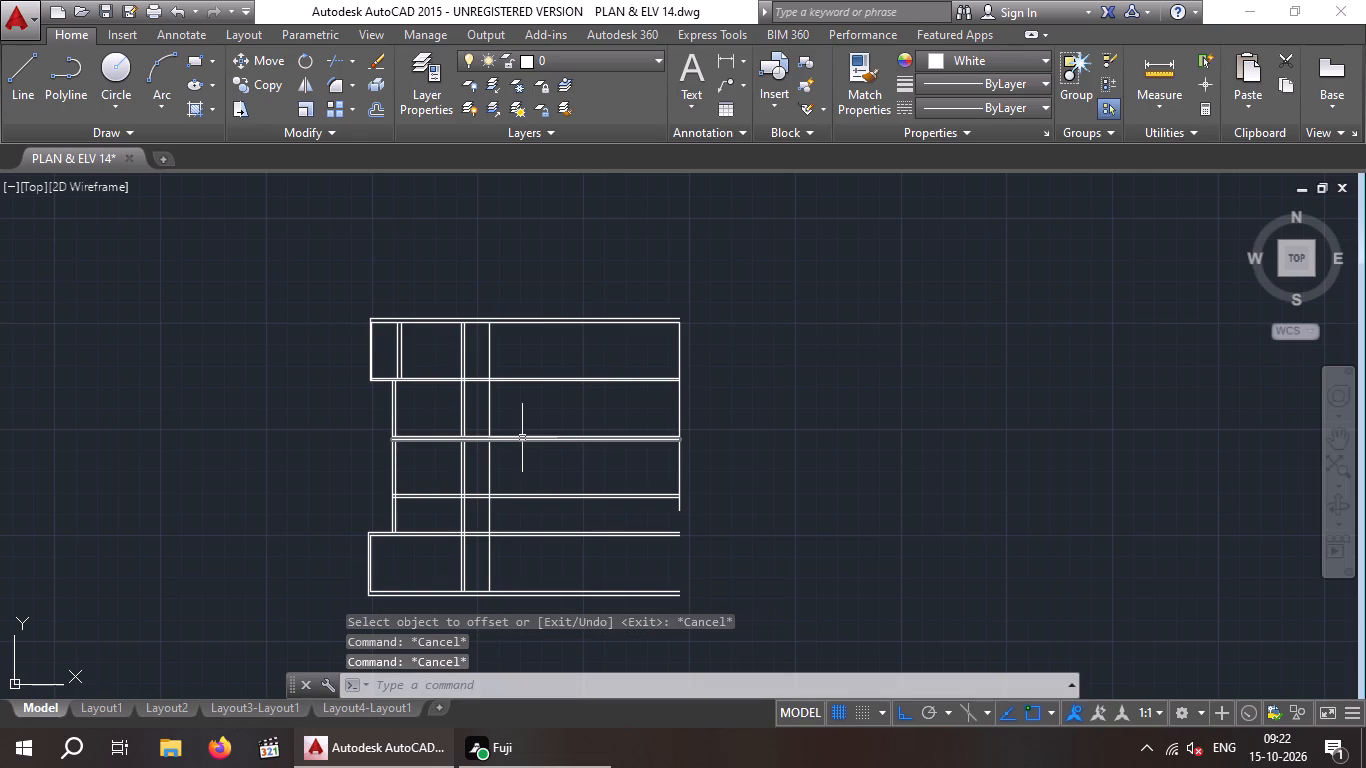
Trim the new vertical line out of the second row, between the two horizontal walls.
type("TR")
key("space")
key("space")
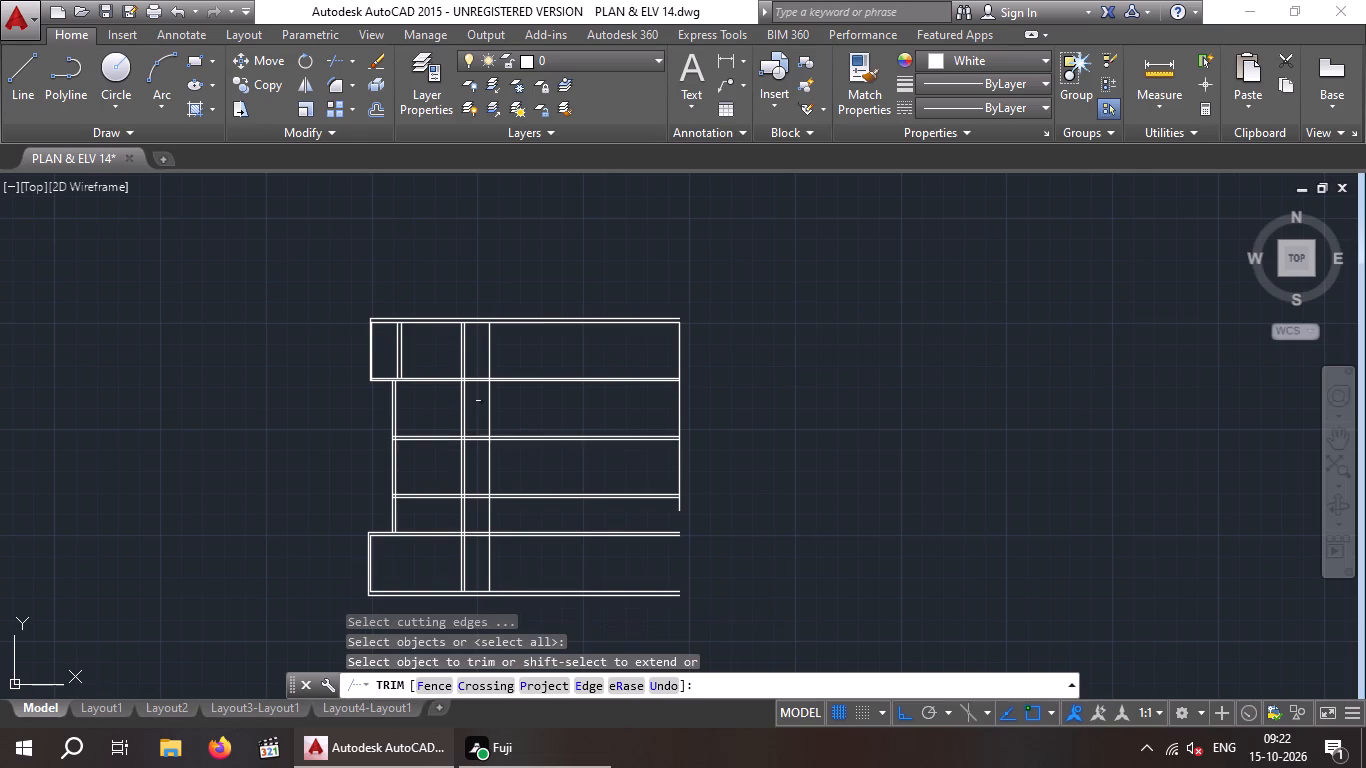
scroll(478, 395, "up", 6)
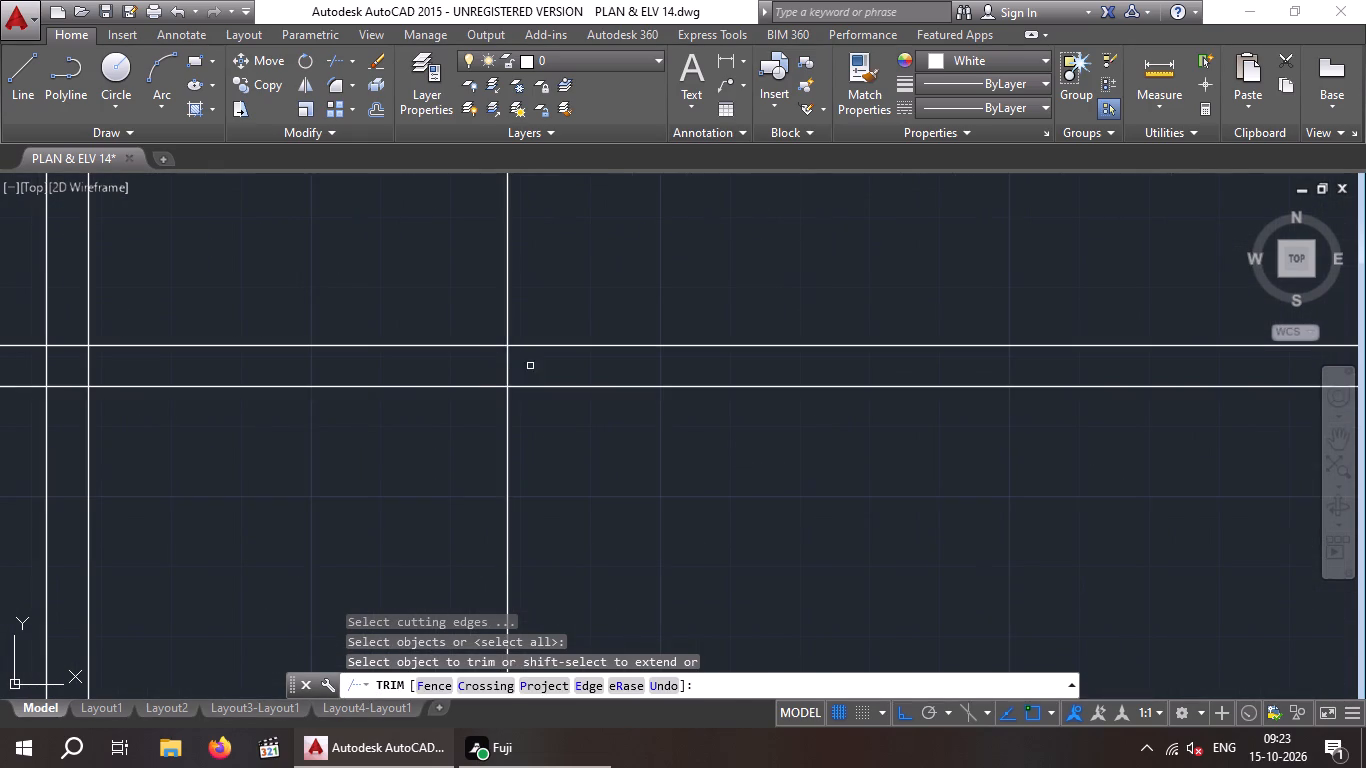
left_click(530, 366)
left_click(494, 364)
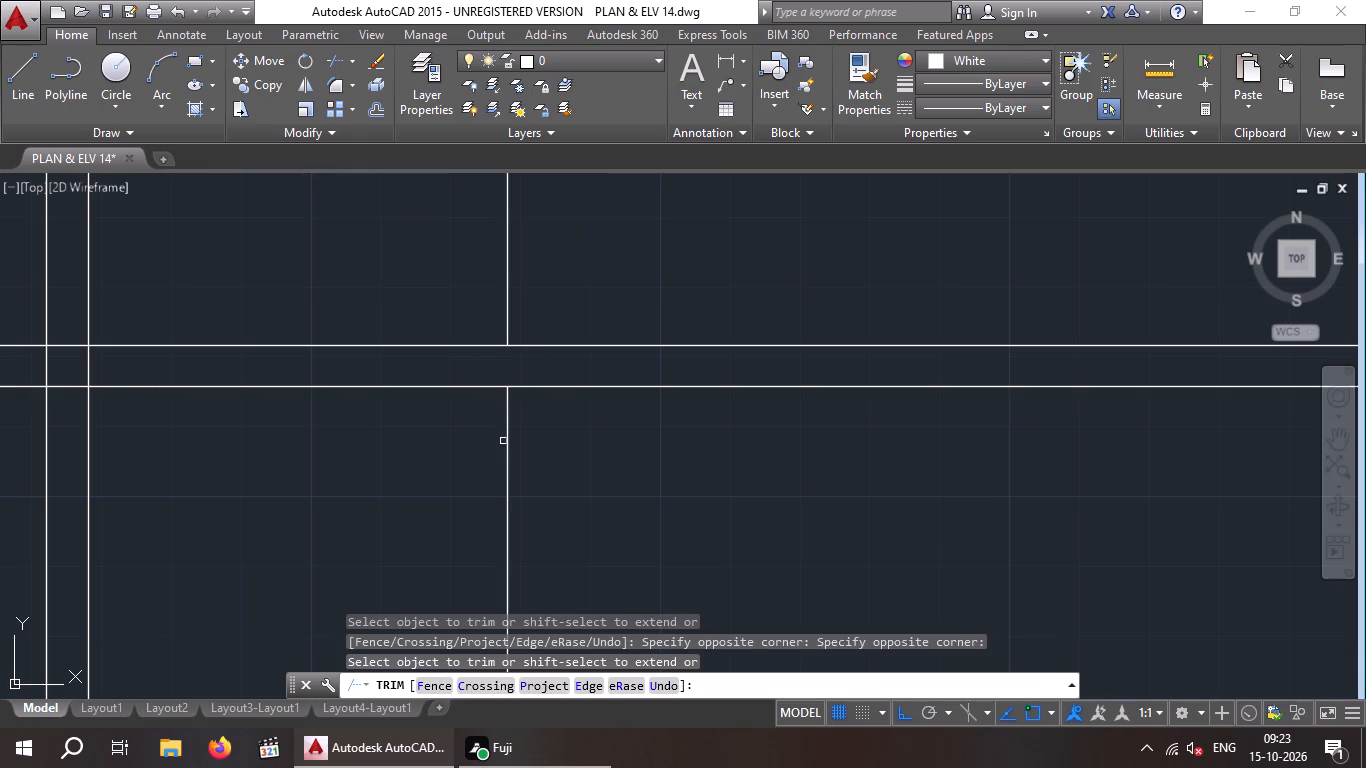
key("ctrl+z")
left_click(489, 413)
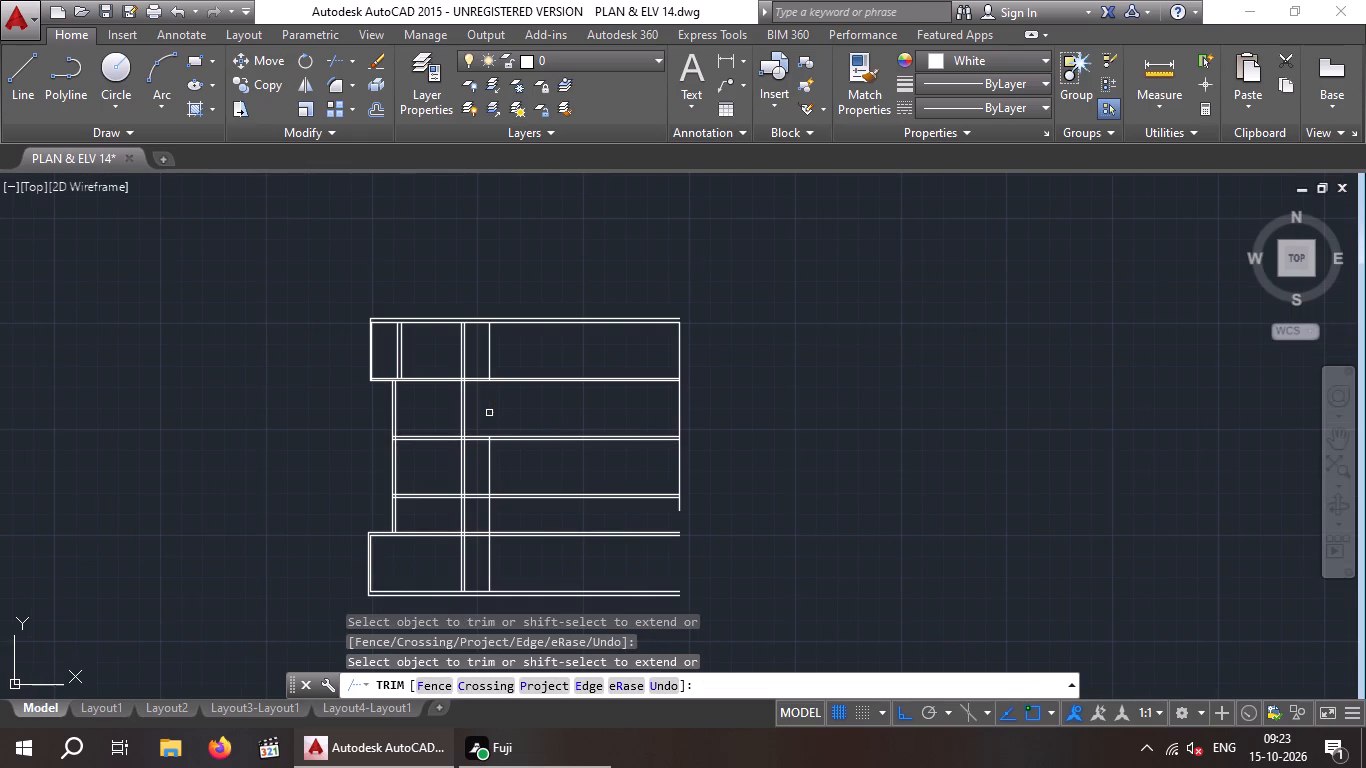
key("Escape")
key("Escape")
Delete the leftover lower piece of that vertical line running through the bottom rows.
scroll(489, 455, "up", 4)
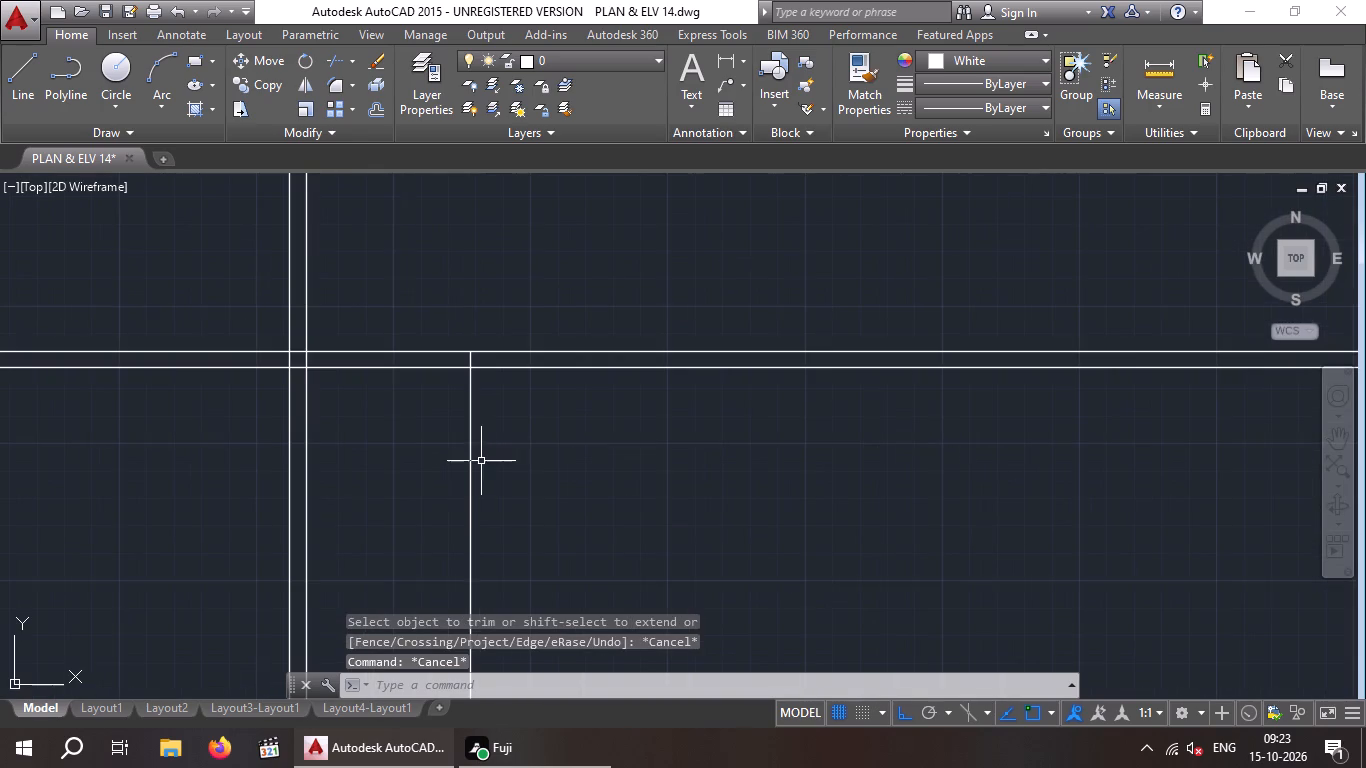
left_click_drag(571, 445, 484, 469)
left_click(437, 476)
key("Delete")
Offset the remaining vertical line in the top row 4" to the right to form a thin partition wall.
scroll(438, 468, "down", 4)
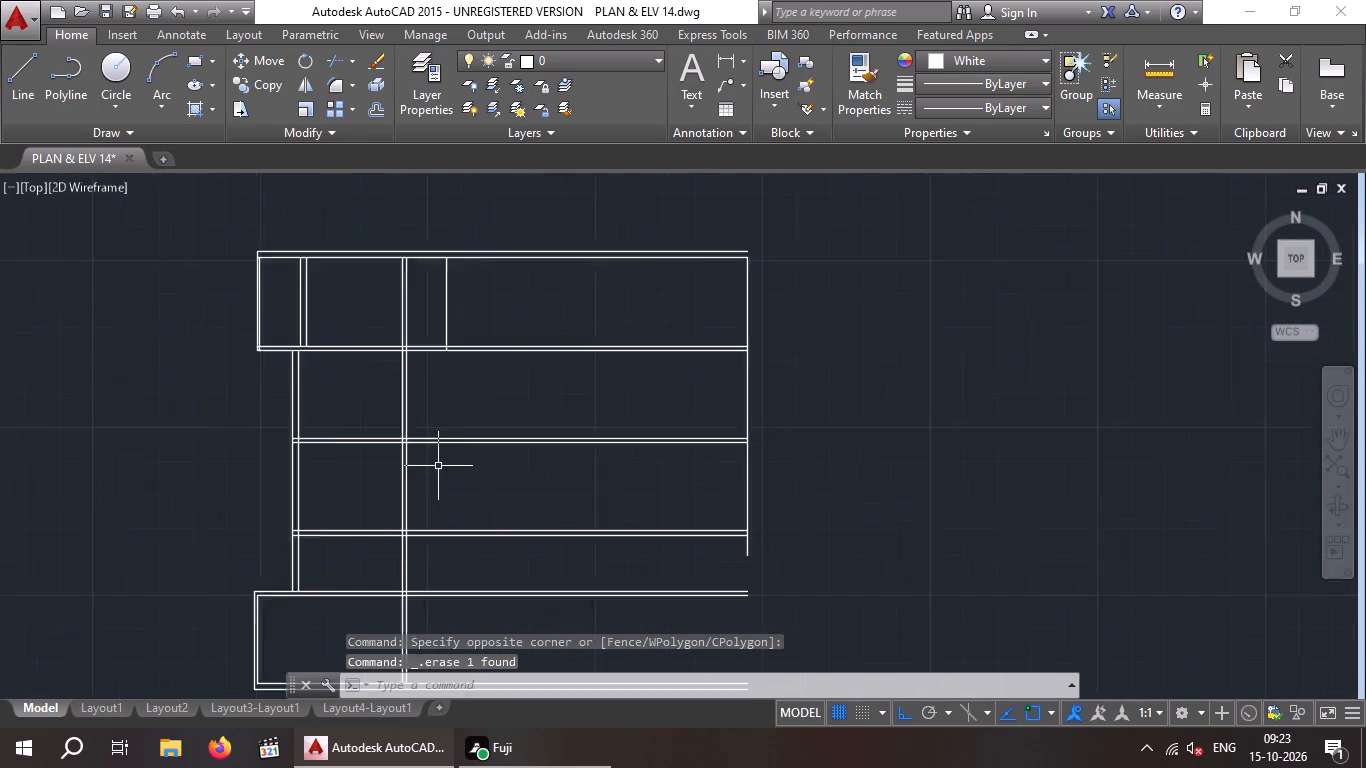
middle_click_drag(472, 408, 388, 441)
scroll(361, 395, "up", 4)
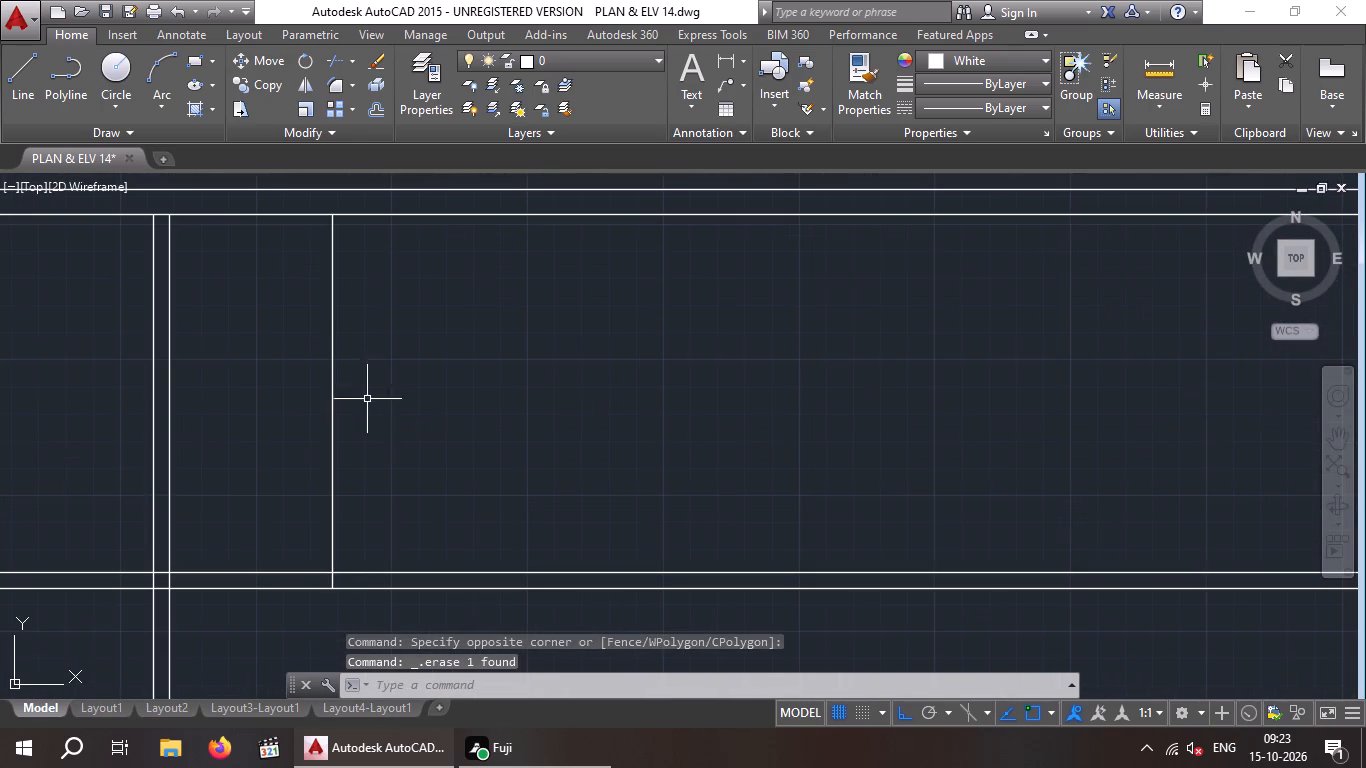
middle_click_drag(418, 420, 437, 423)
key("Escape")
key("Escape")
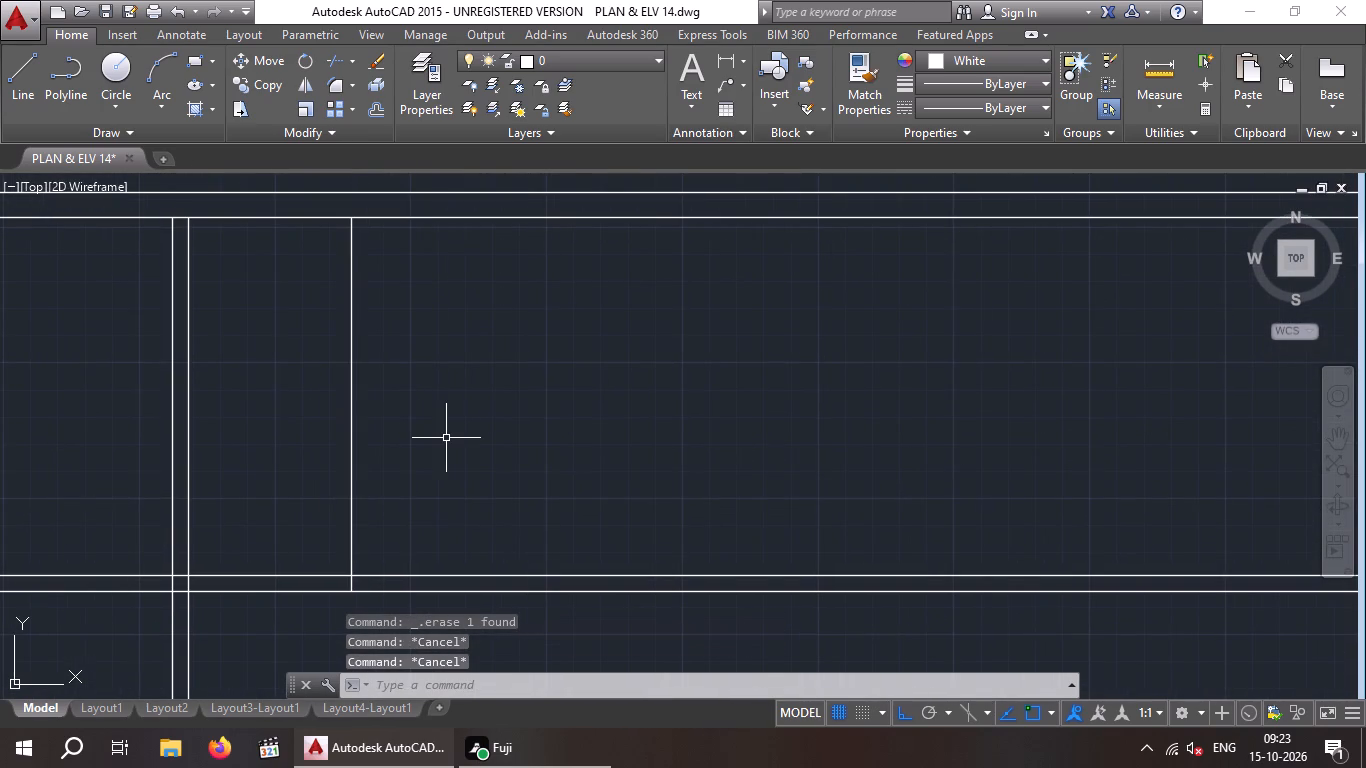
key("o")
key("Return")
key("4")
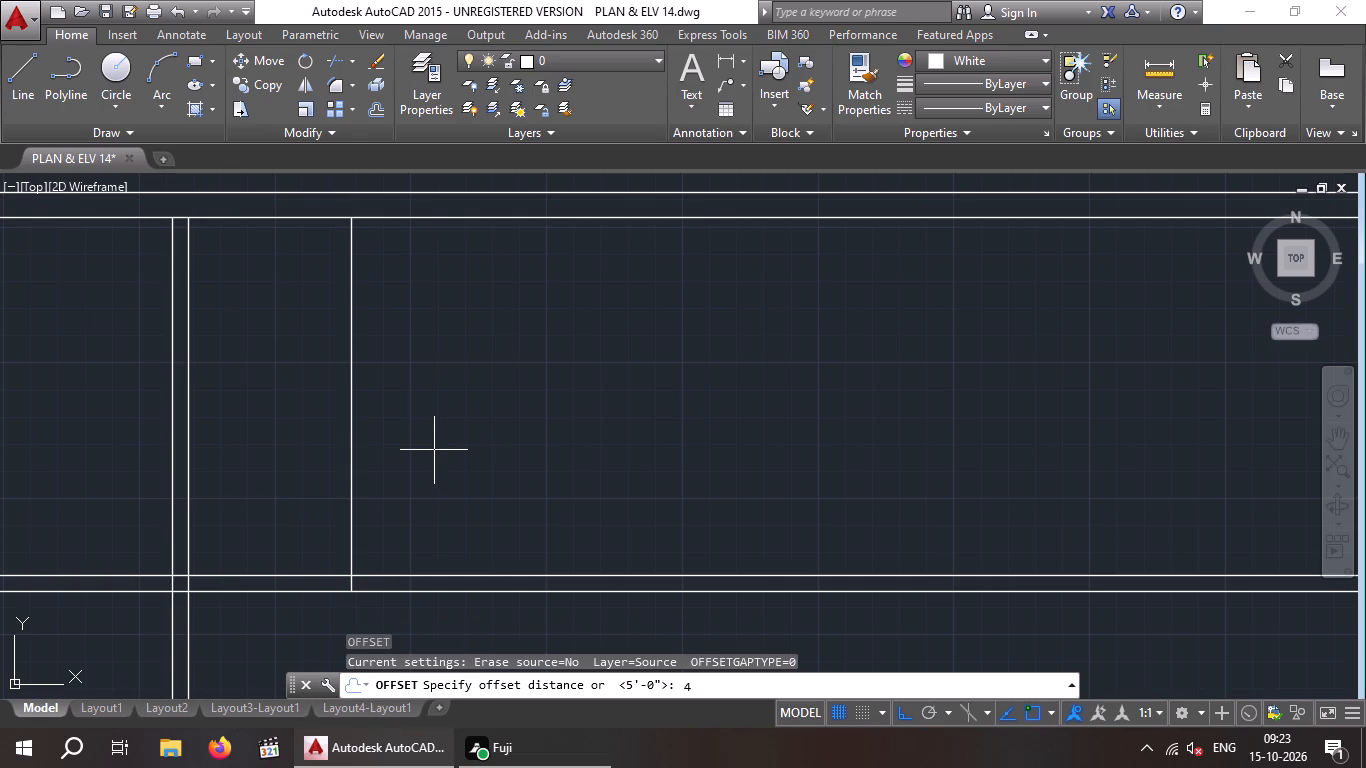
key("shift+quotedbl")
key("Return")
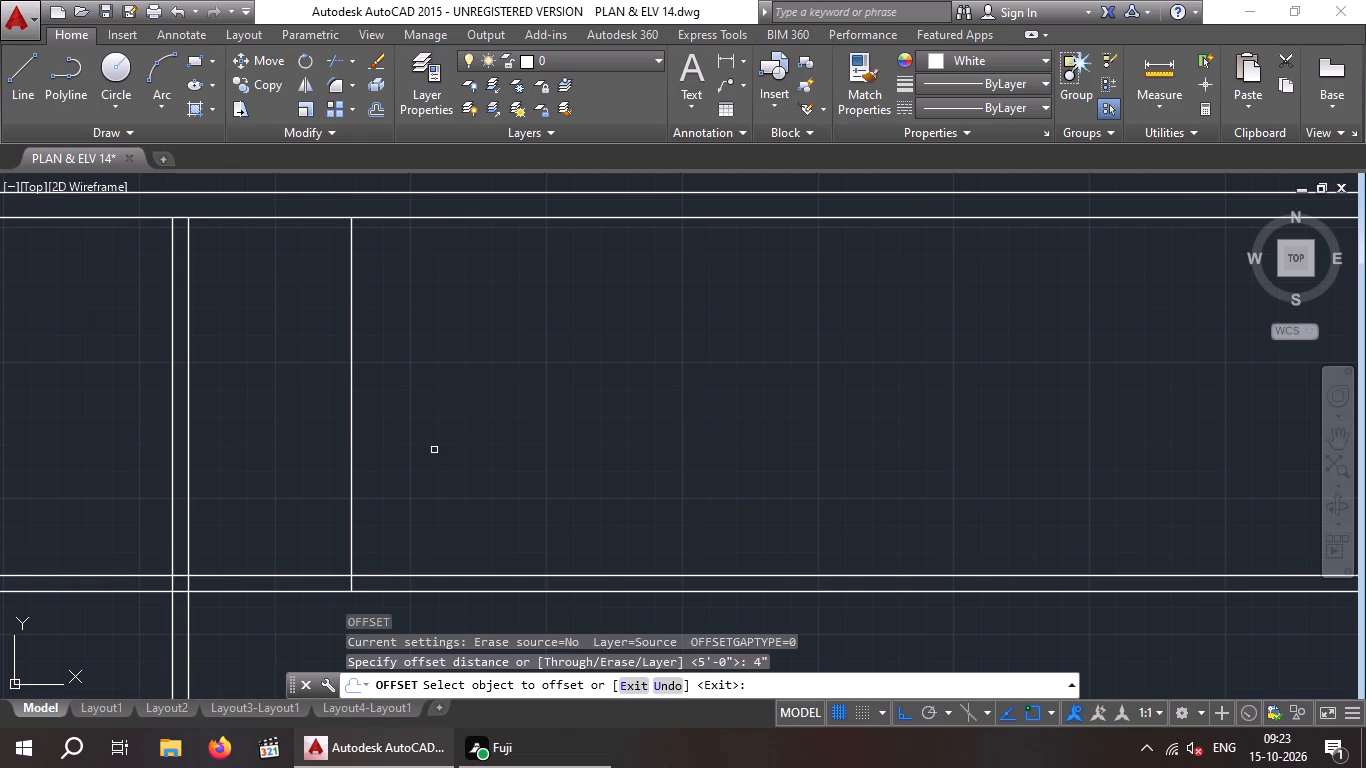
left_click(352, 383)
left_click(437, 370)
scroll(437, 370, "down", 1)
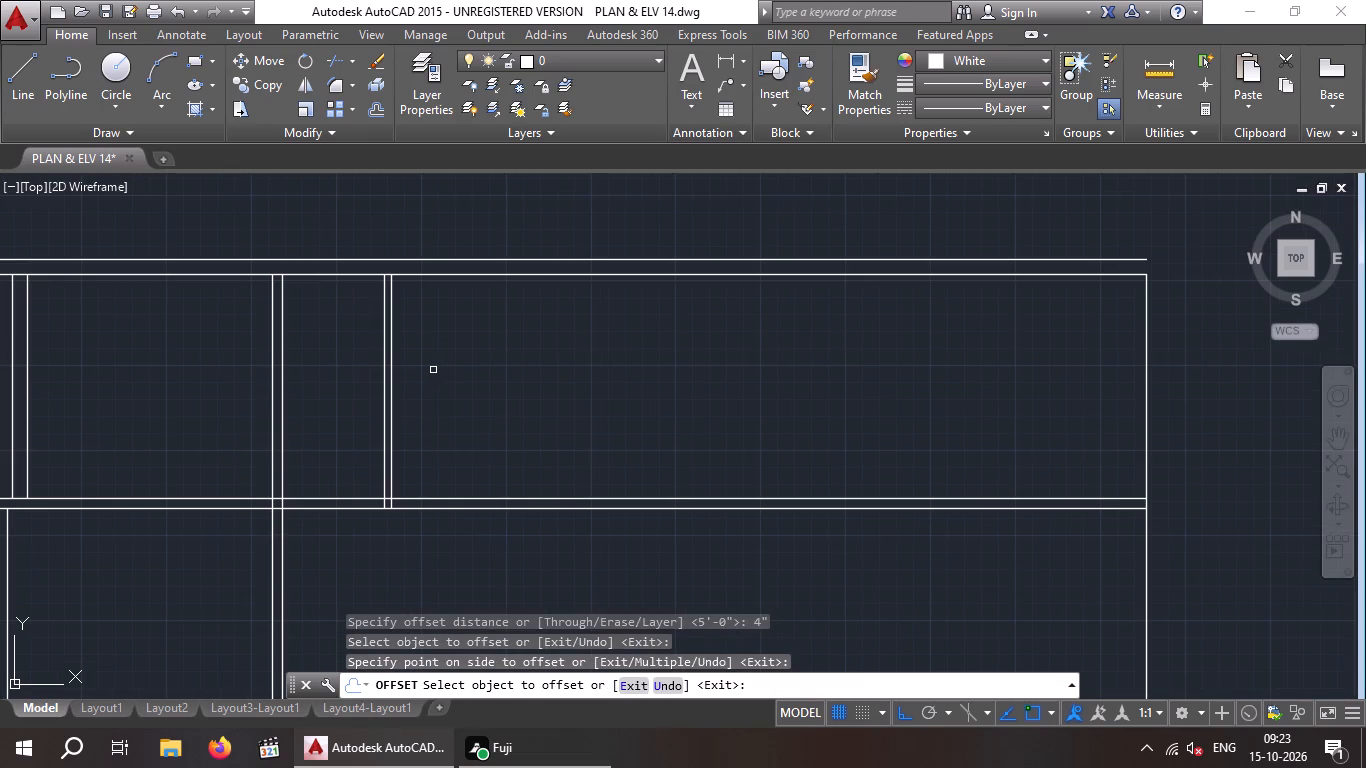
key("Escape")
key("Escape")
key("Escape")
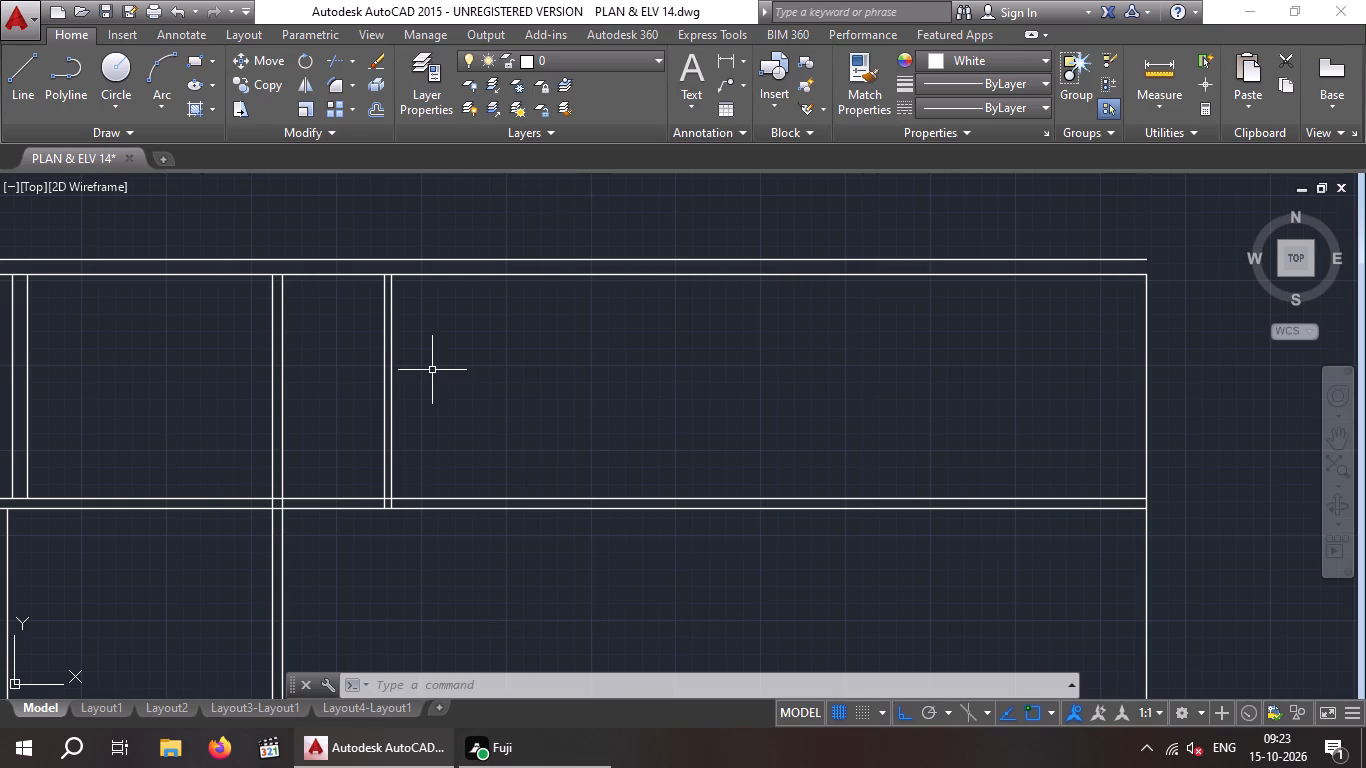
Offset the right-hand line of the new 4" partition 6' to the right within the top row.
key("o")
key("Return")
type("6'")
key("Return")
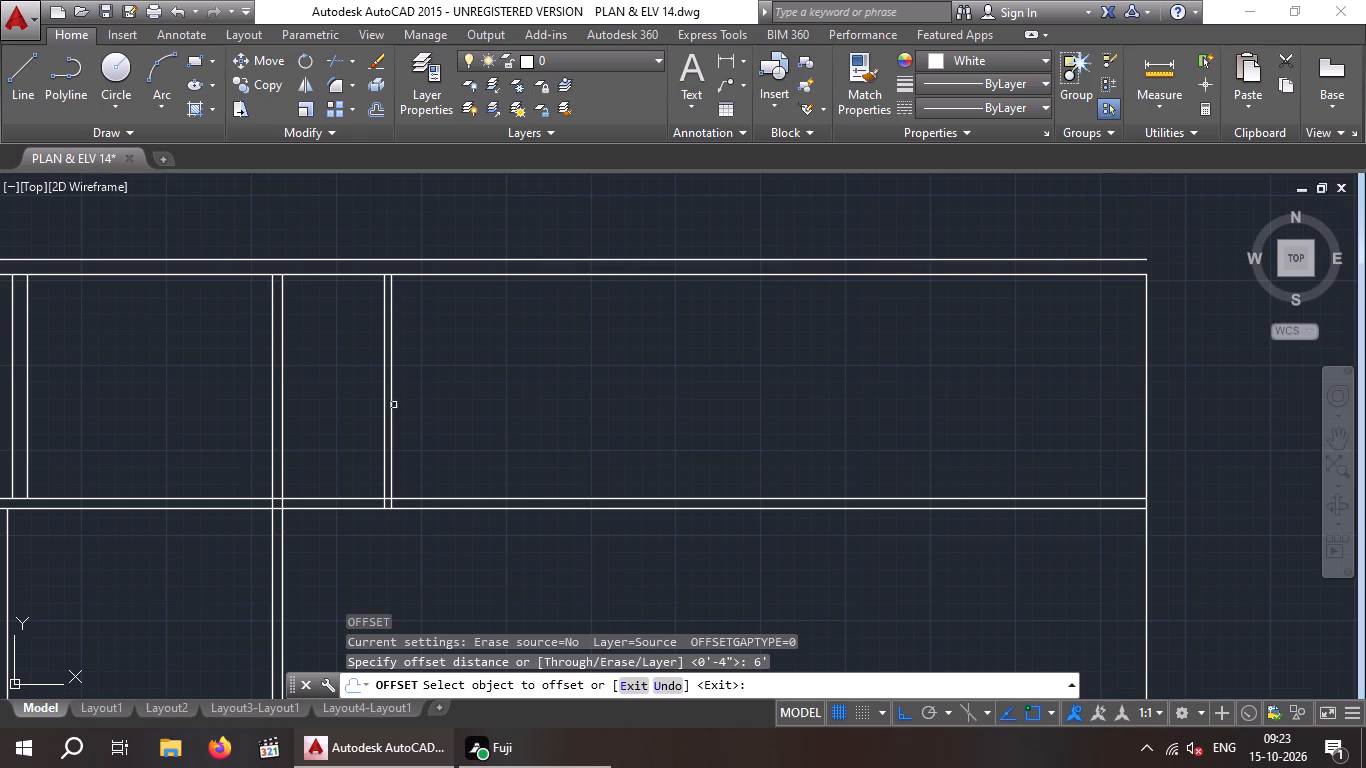
left_click_drag(390, 407, 408, 412)
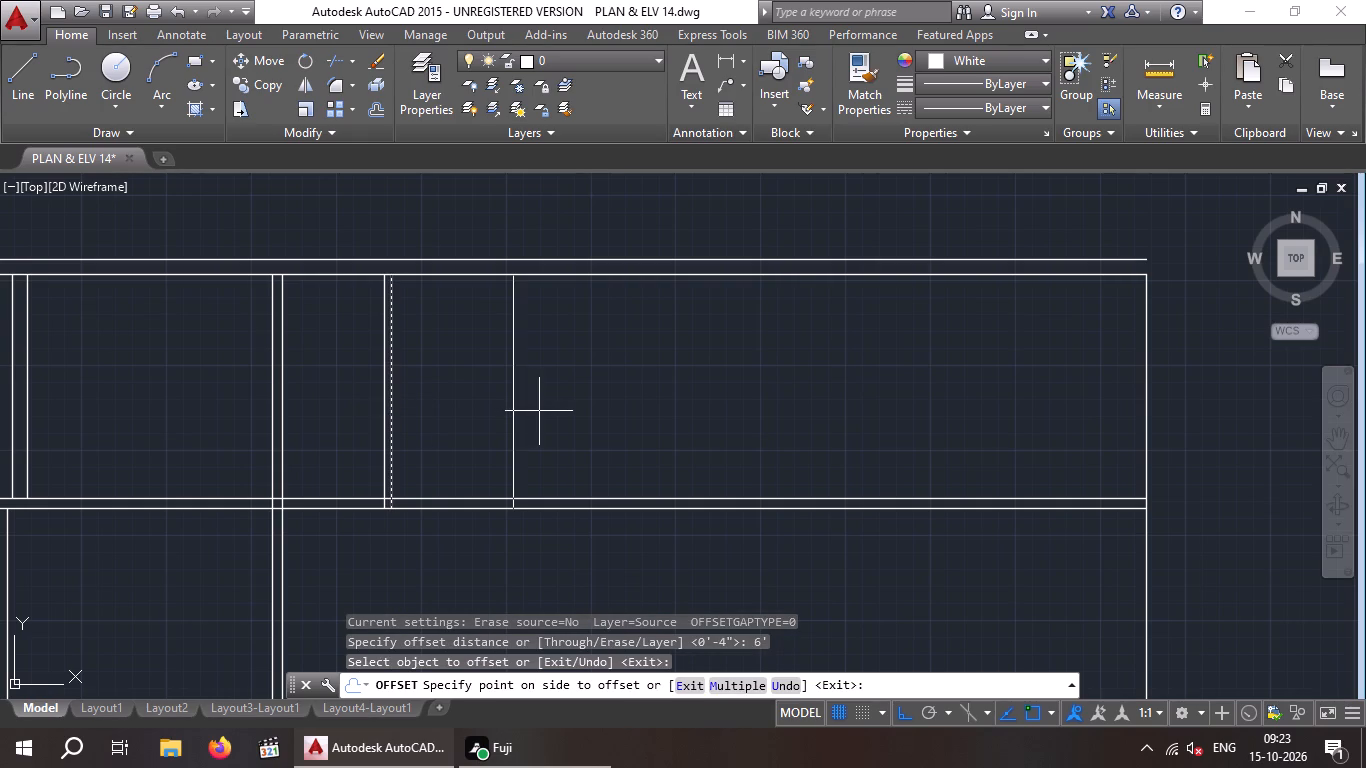
left_click(539, 411)
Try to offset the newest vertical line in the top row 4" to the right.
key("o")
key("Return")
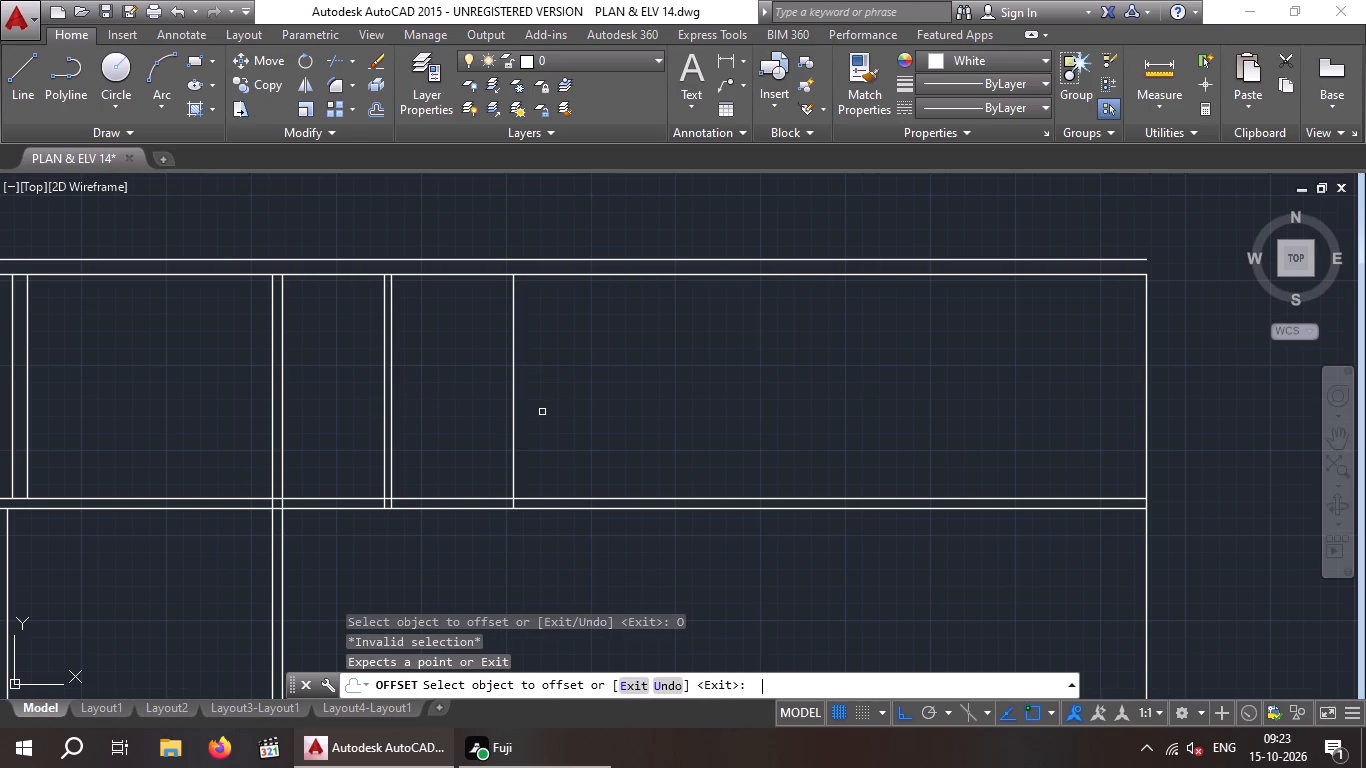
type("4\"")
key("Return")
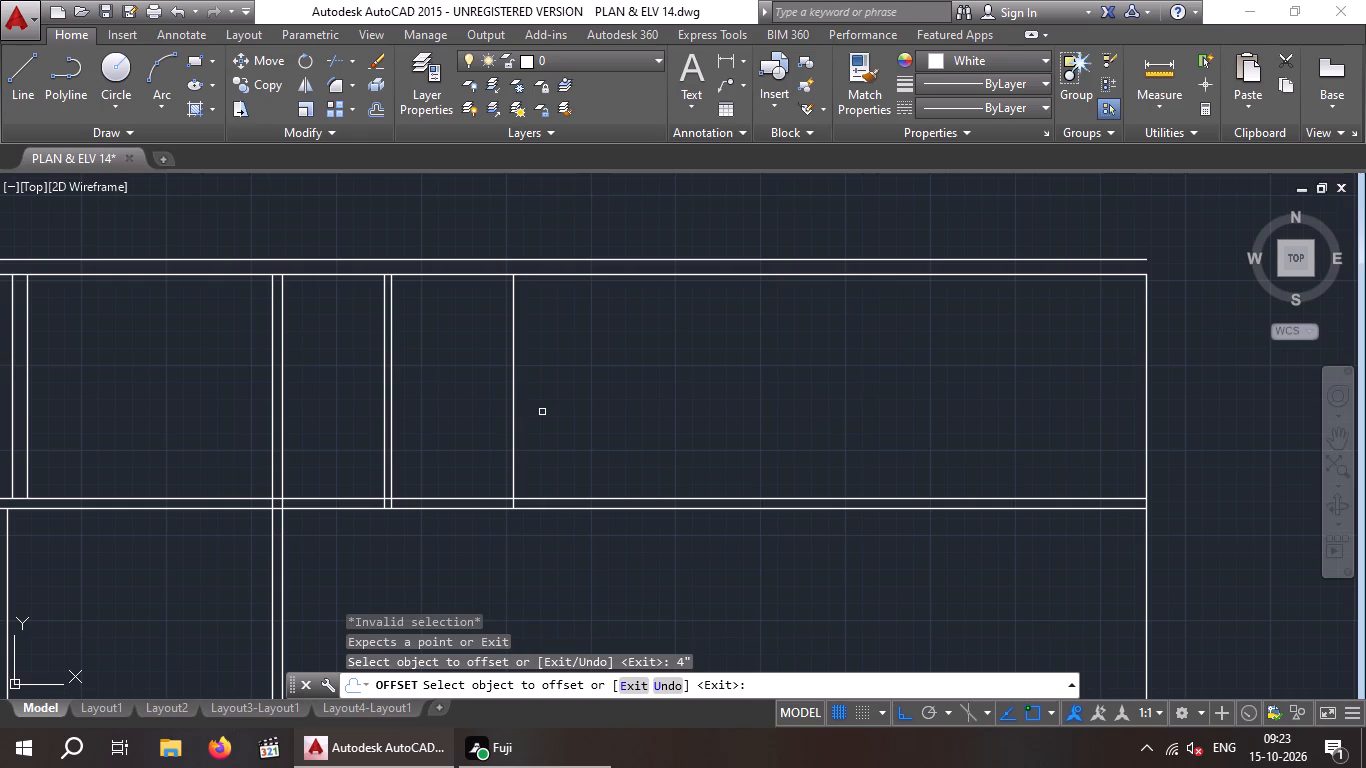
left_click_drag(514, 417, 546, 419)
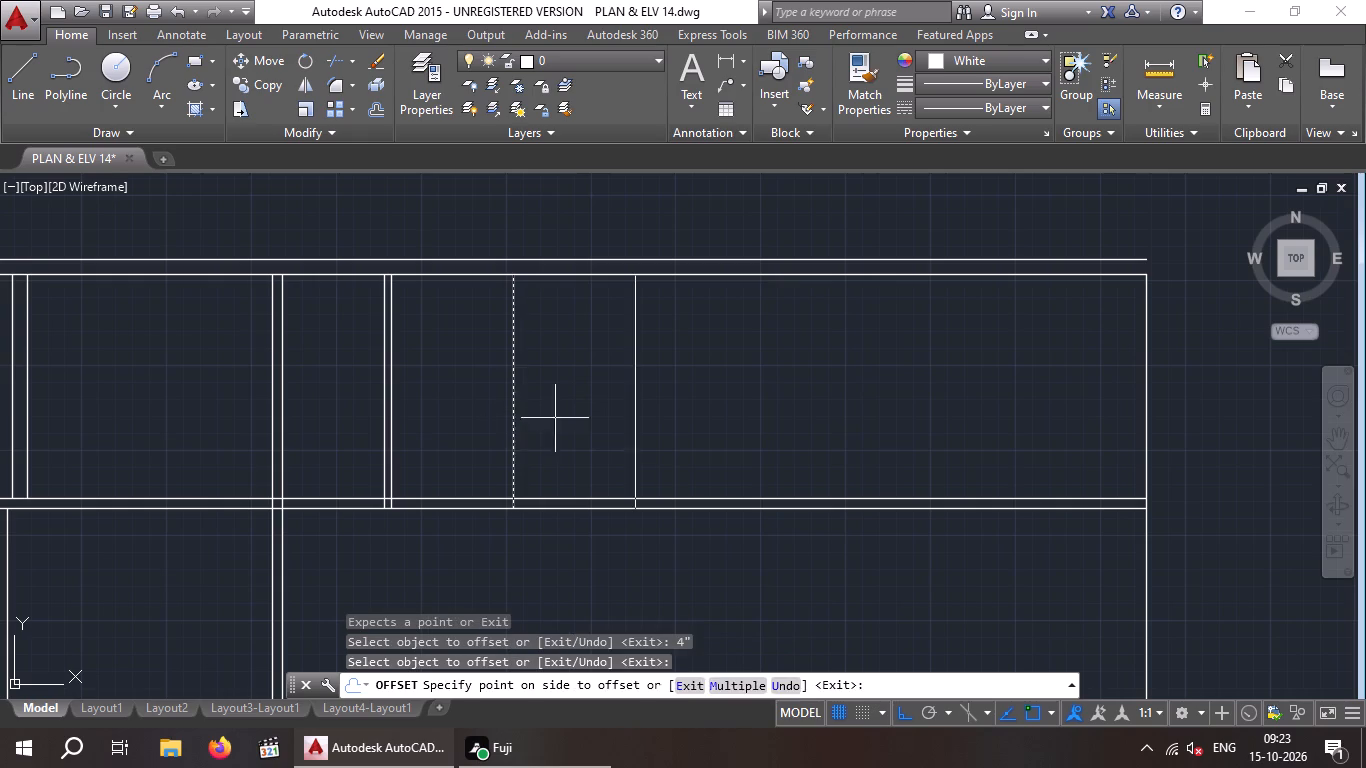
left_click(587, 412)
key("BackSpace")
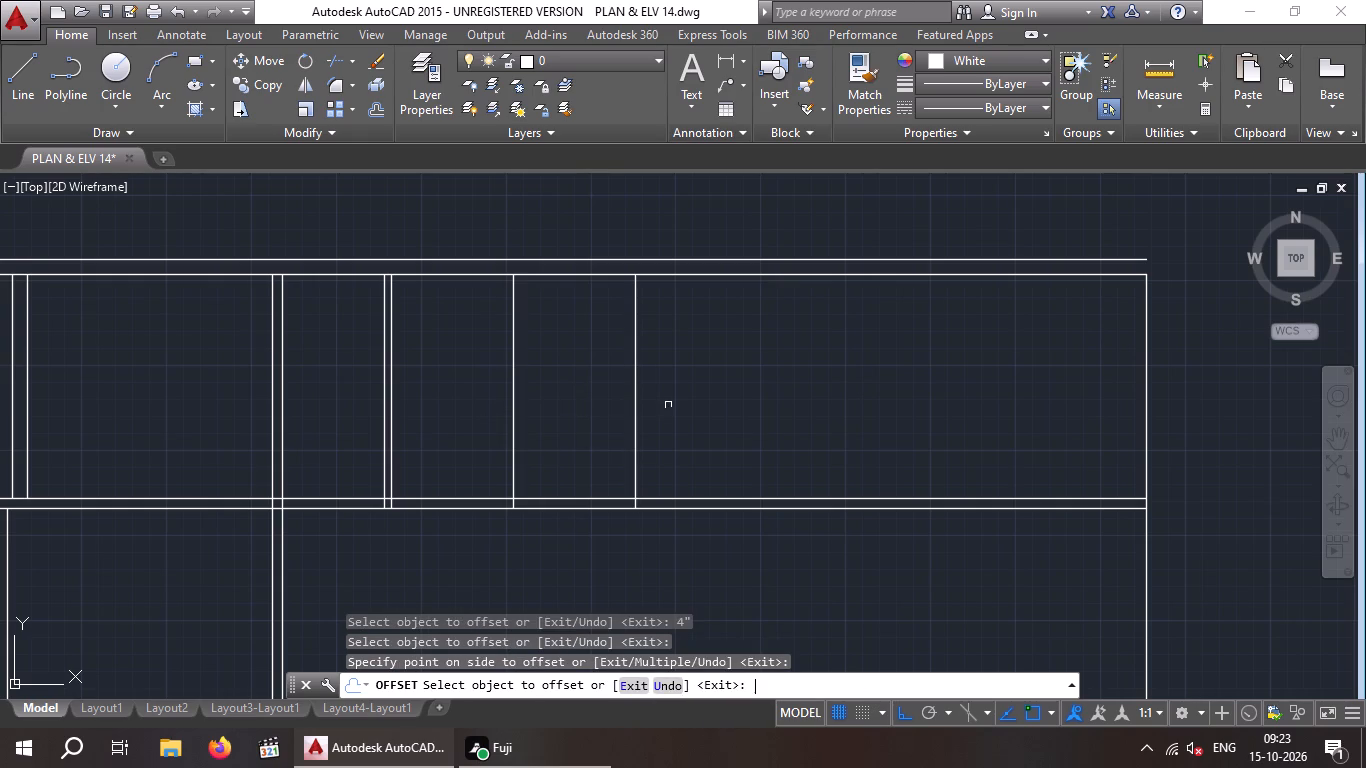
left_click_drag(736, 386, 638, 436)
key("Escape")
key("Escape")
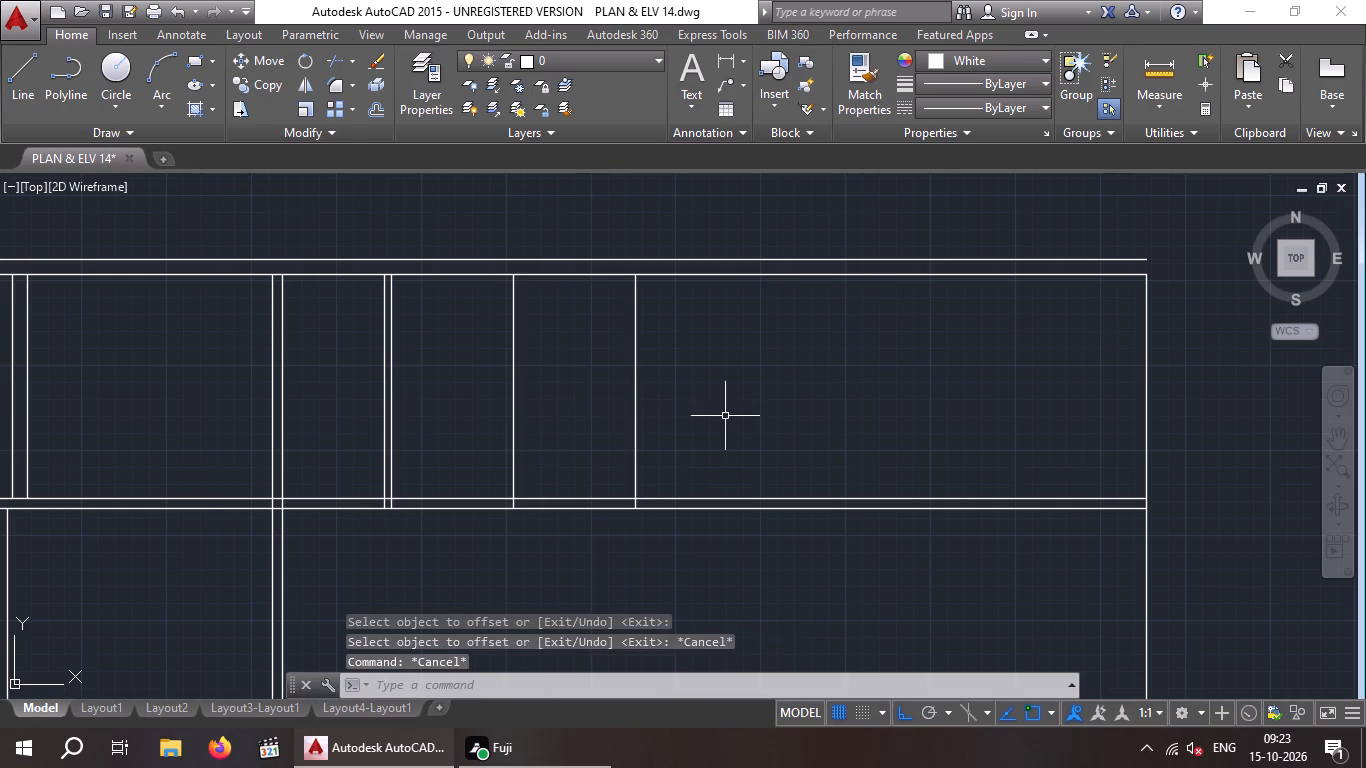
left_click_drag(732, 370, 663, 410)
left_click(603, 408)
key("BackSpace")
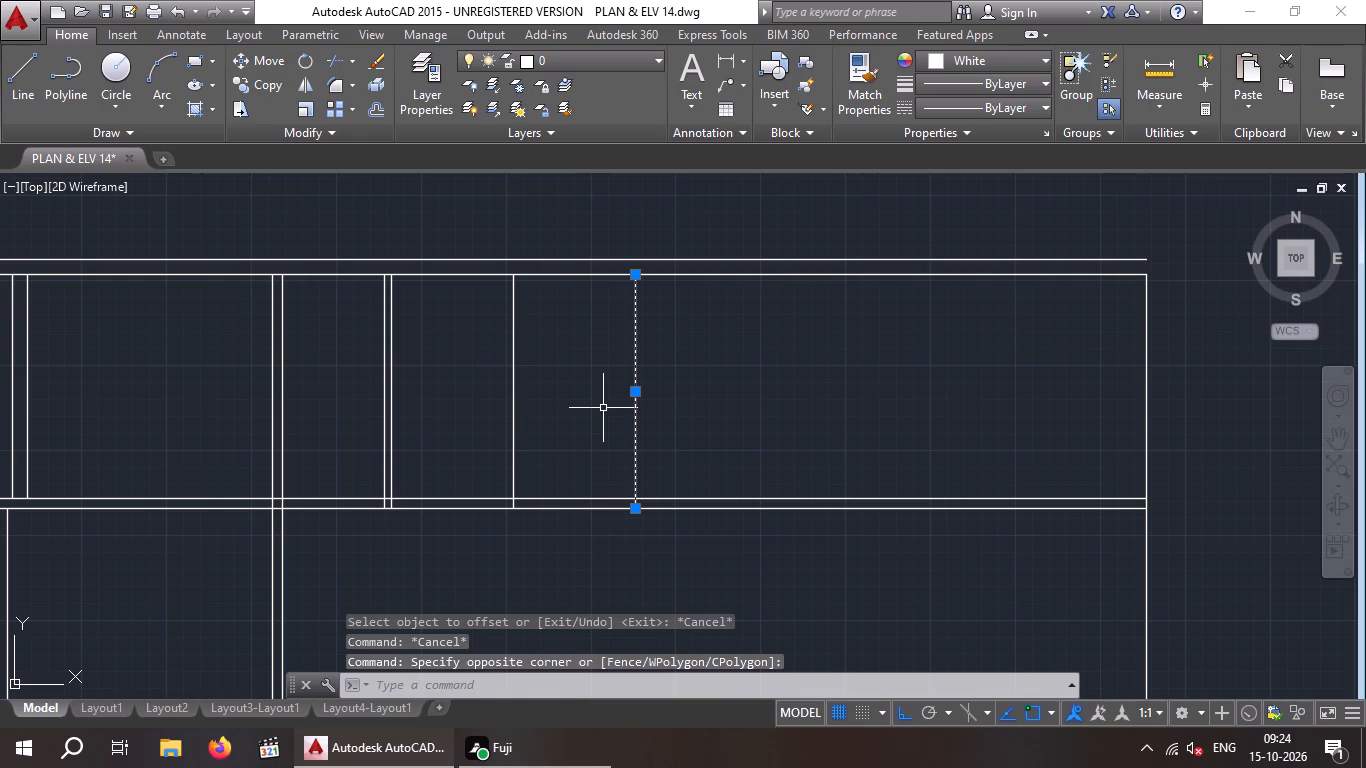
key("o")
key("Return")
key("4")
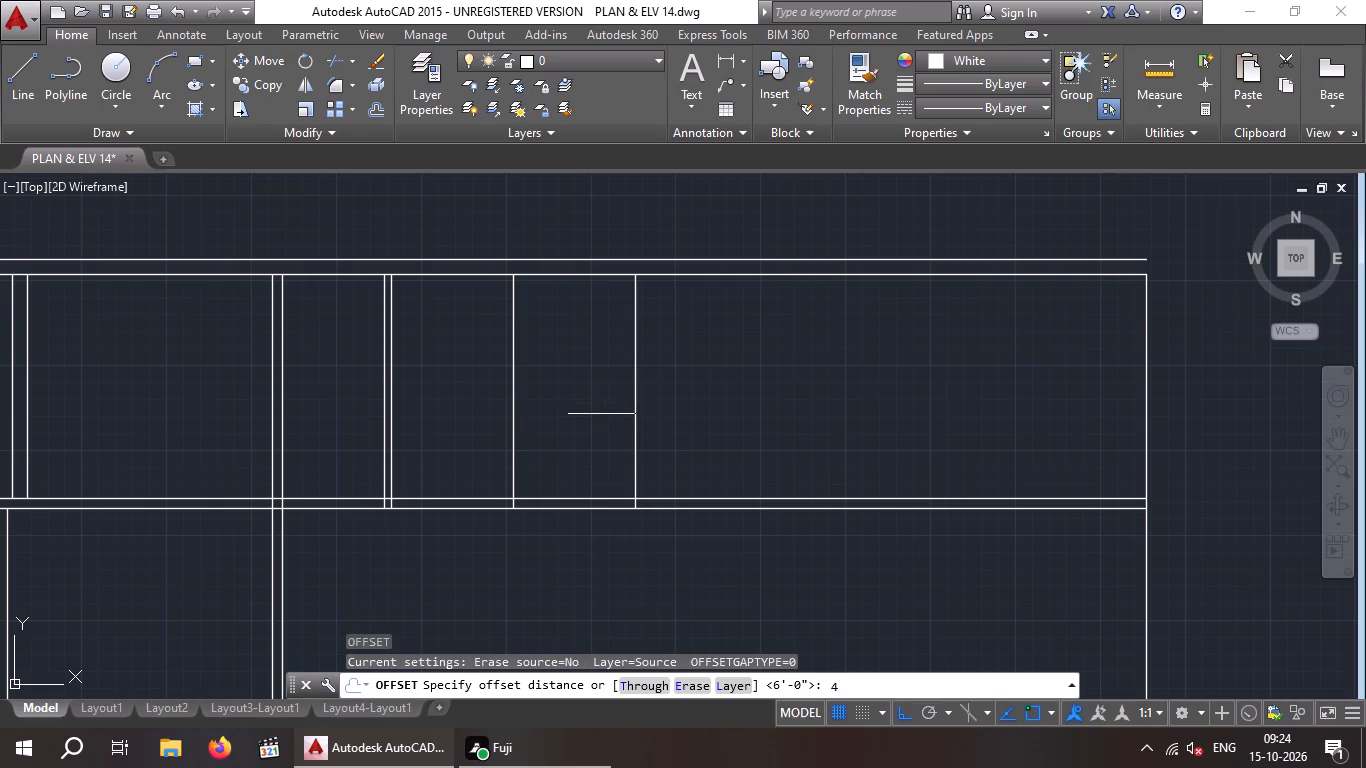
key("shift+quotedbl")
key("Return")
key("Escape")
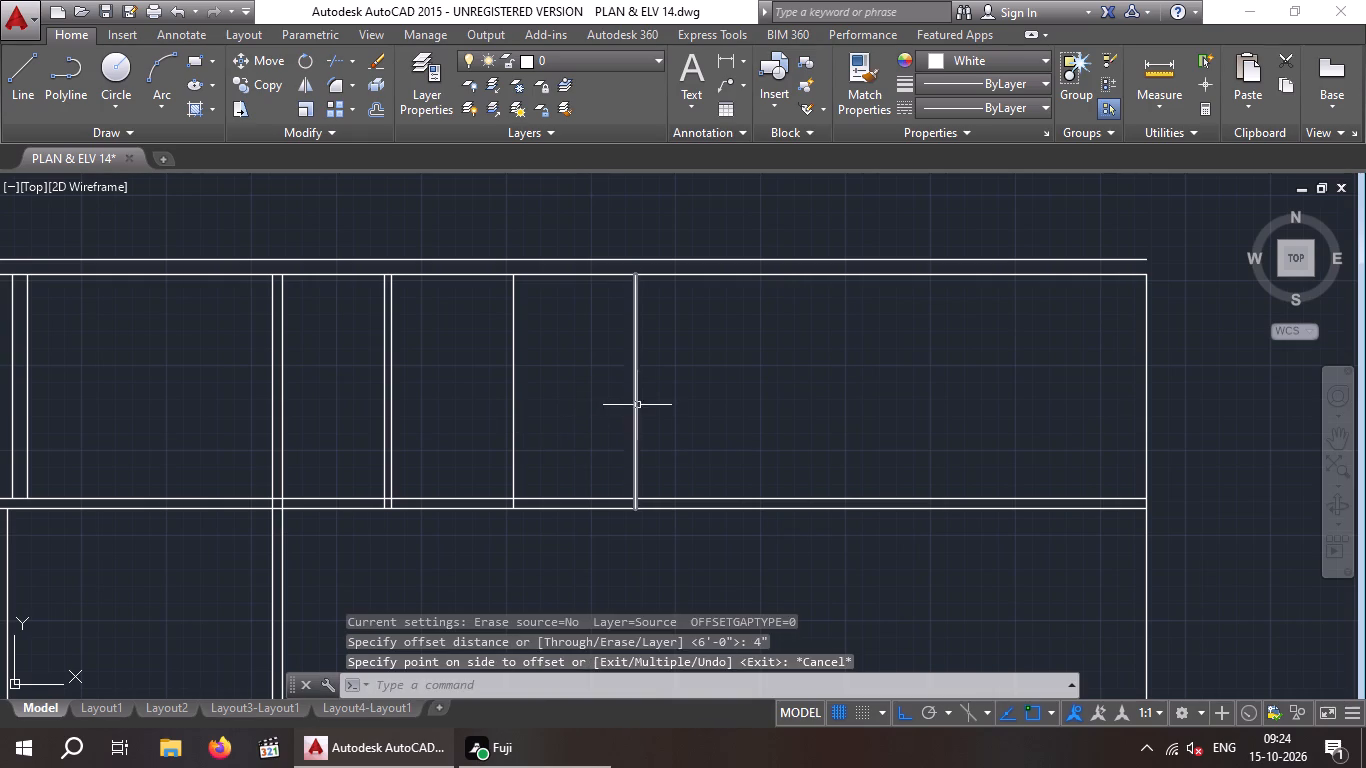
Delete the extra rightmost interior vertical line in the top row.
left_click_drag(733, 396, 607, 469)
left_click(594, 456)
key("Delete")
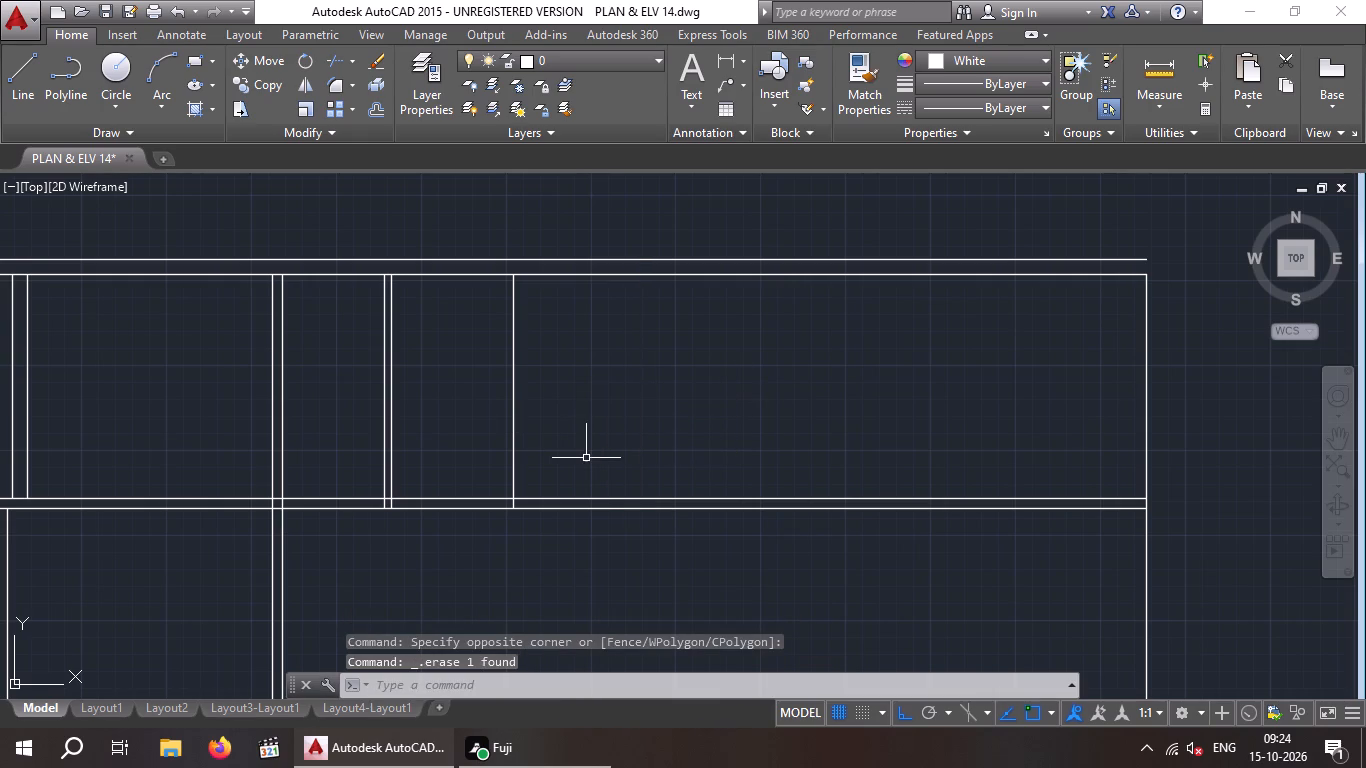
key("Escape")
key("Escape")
Offset the rightmost interior vertical line in the top row 4" to the right to form a thin partition wall.
key("o")
key("Return")
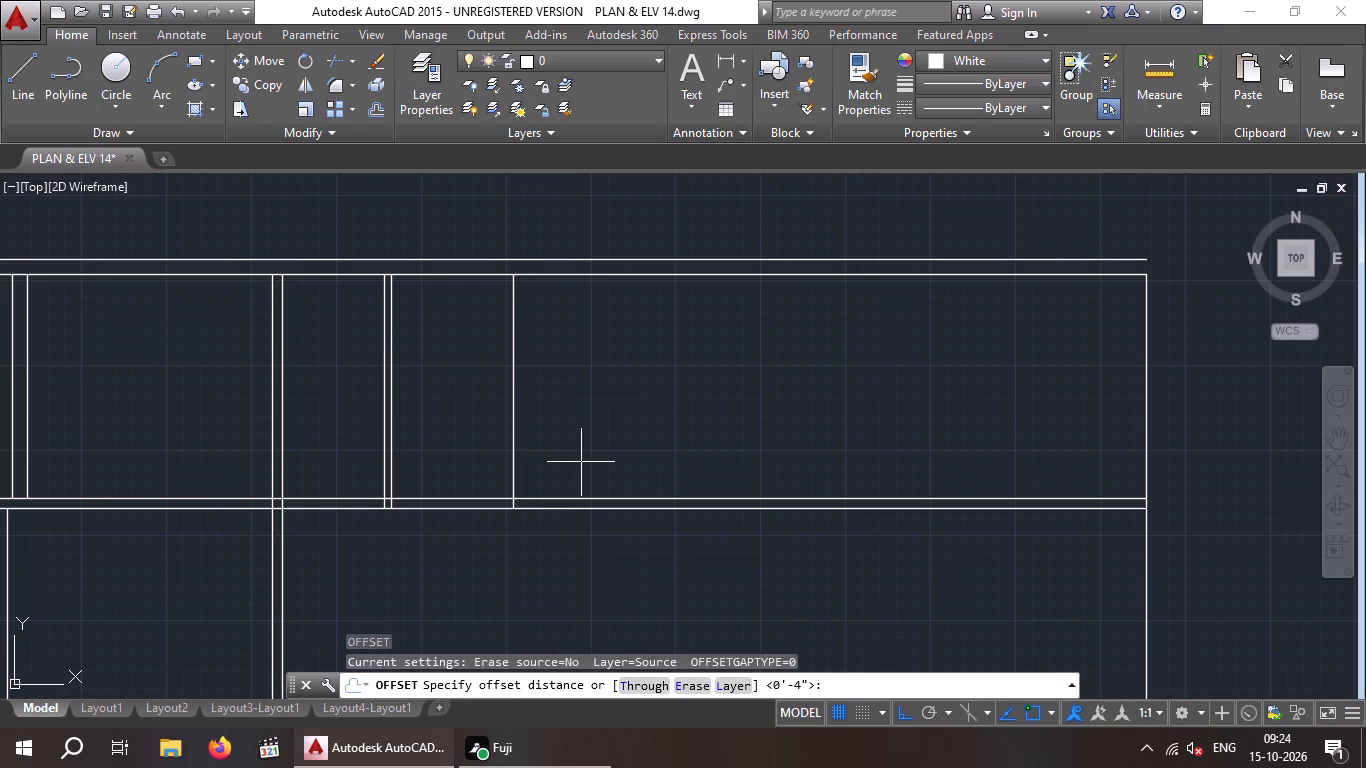
key("4")
key("shift+quotedbl")
key("Return")
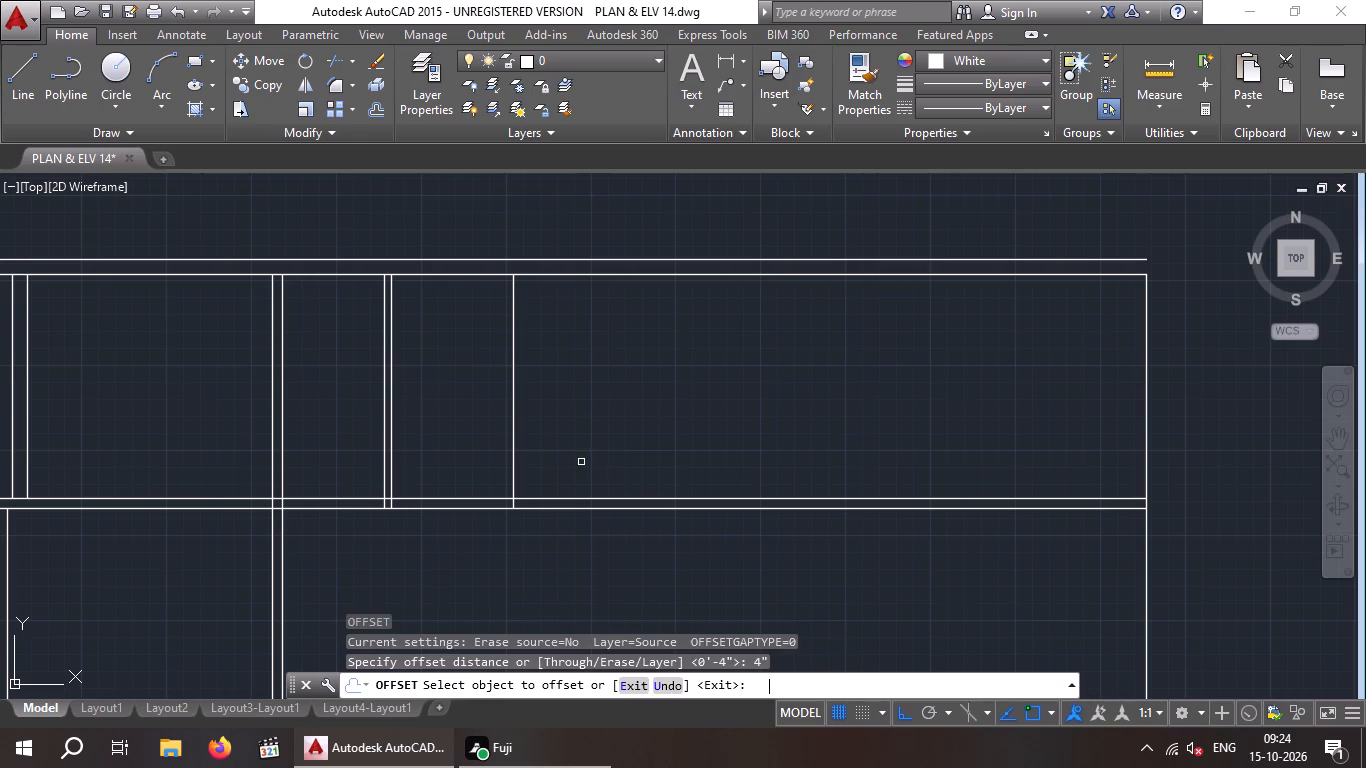
left_click_drag(512, 425, 522, 424)
left_click(560, 416)
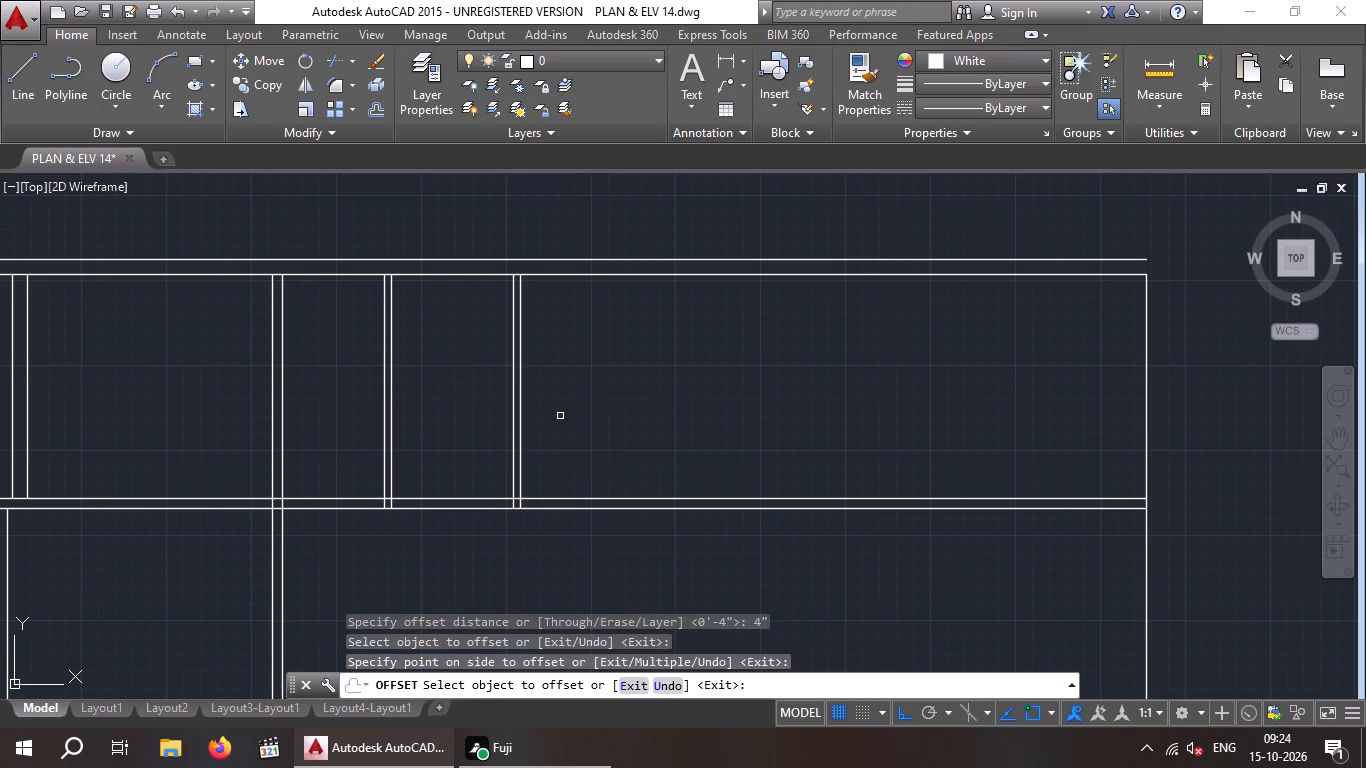
scroll(560, 416, "down", 1)
middle_click_drag(566, 413, 521, 437)
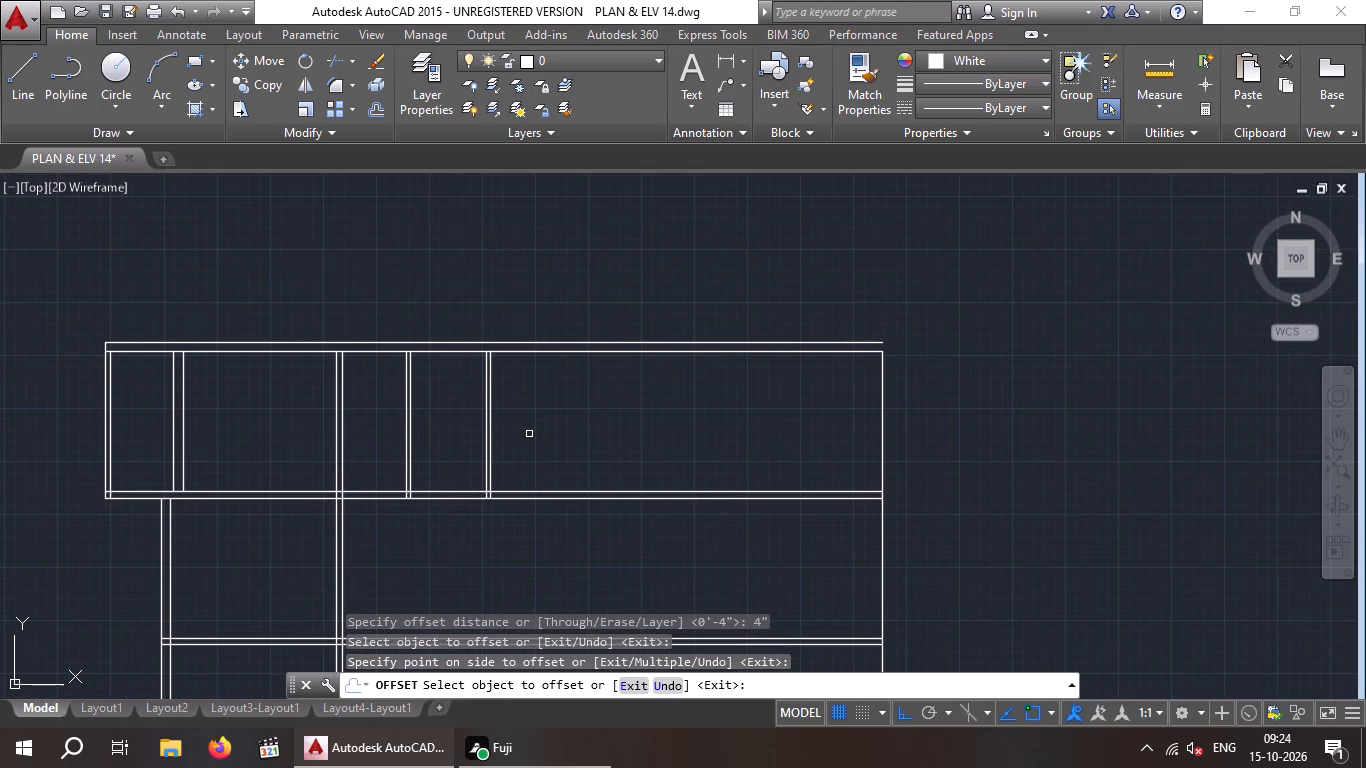
key("Escape")
key("Escape")
key("Escape")
Offset the right-hand line of the newest 4" partition 5' to the right within the top row.
scroll(509, 442, "up", 2)
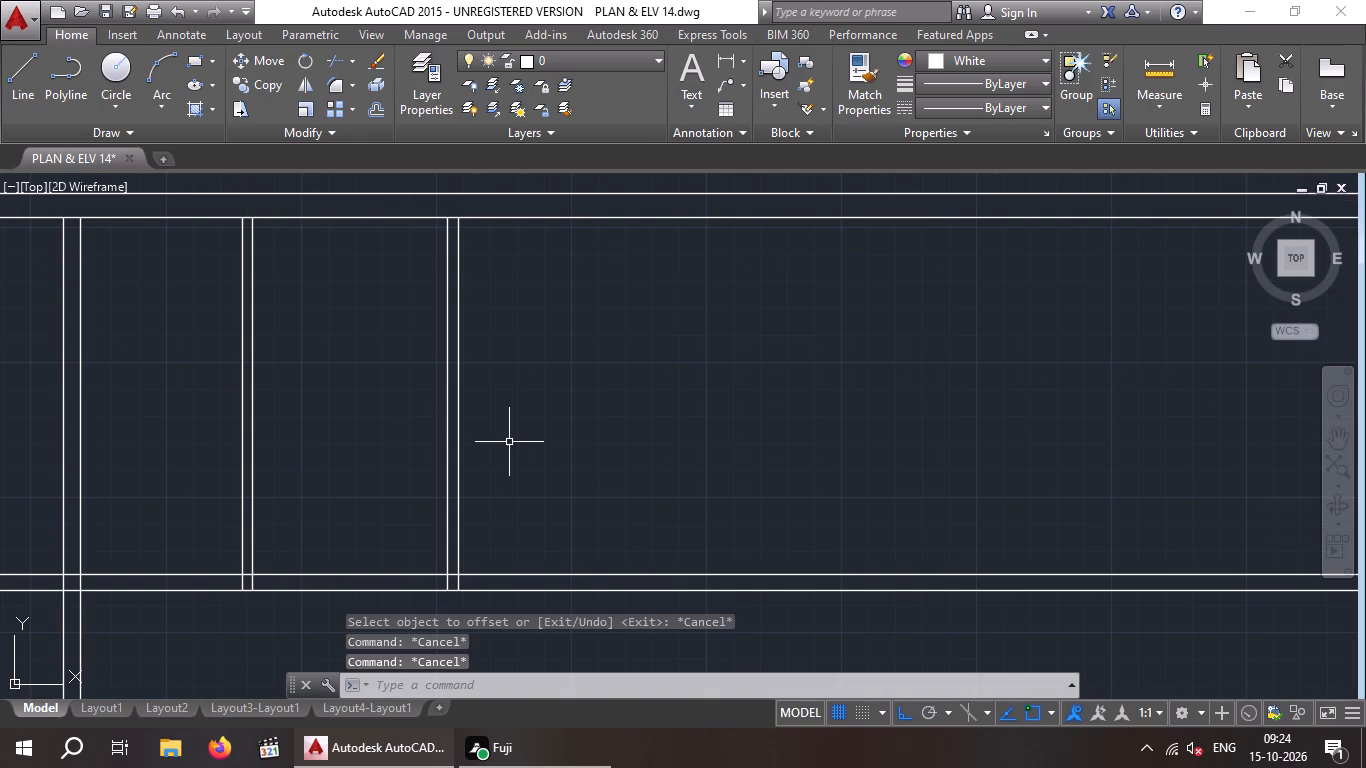
key("o")
key("Return")
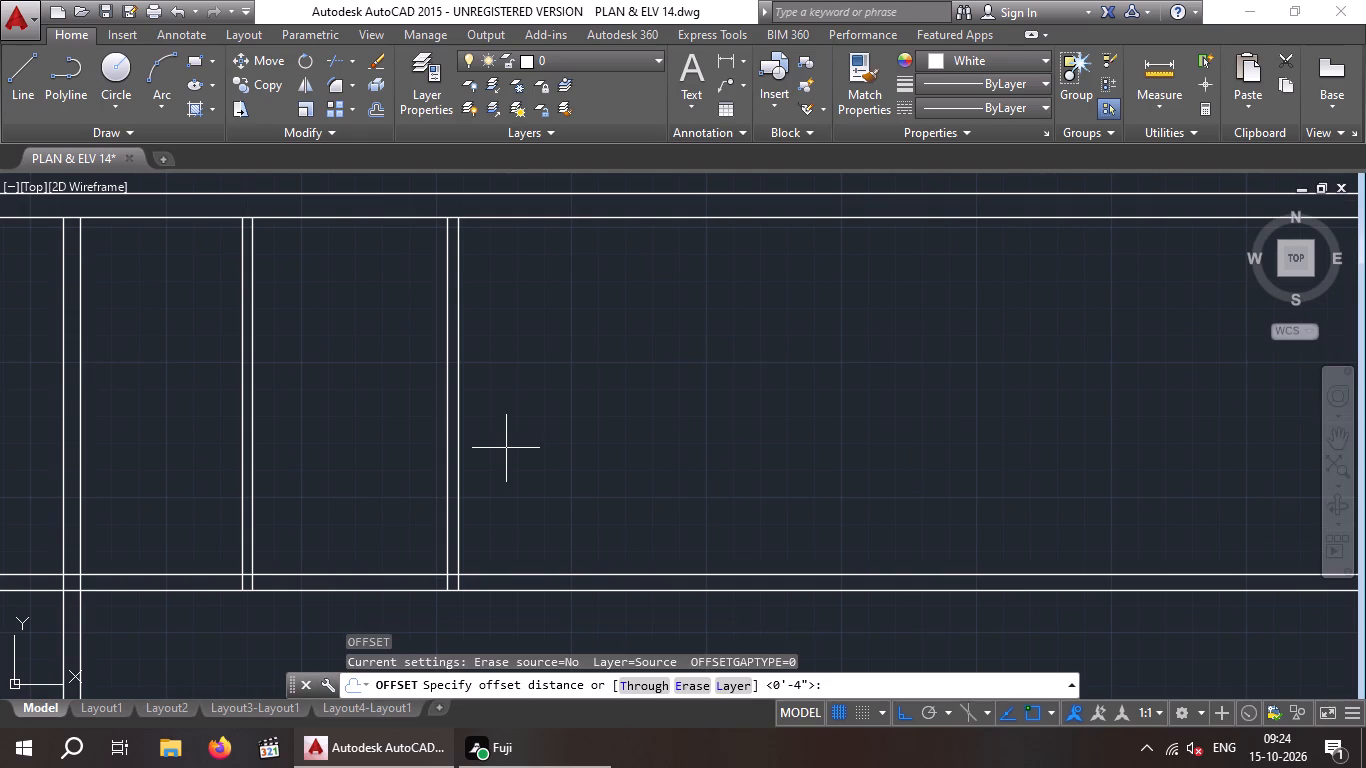
key("5")
key("apostrophe")
key("Return")
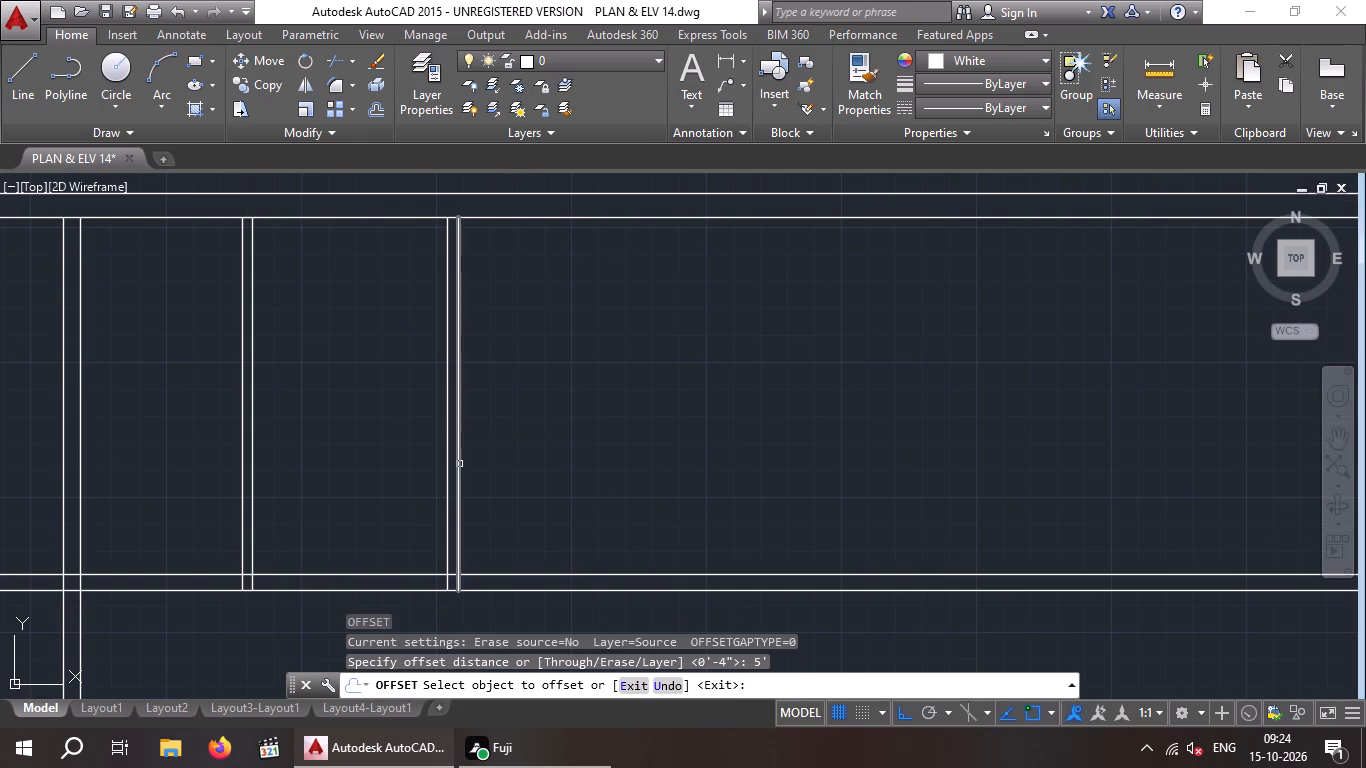
left_click(459, 464)
left_click(495, 462)
scroll(495, 462, "down", 2)
key("Escape")
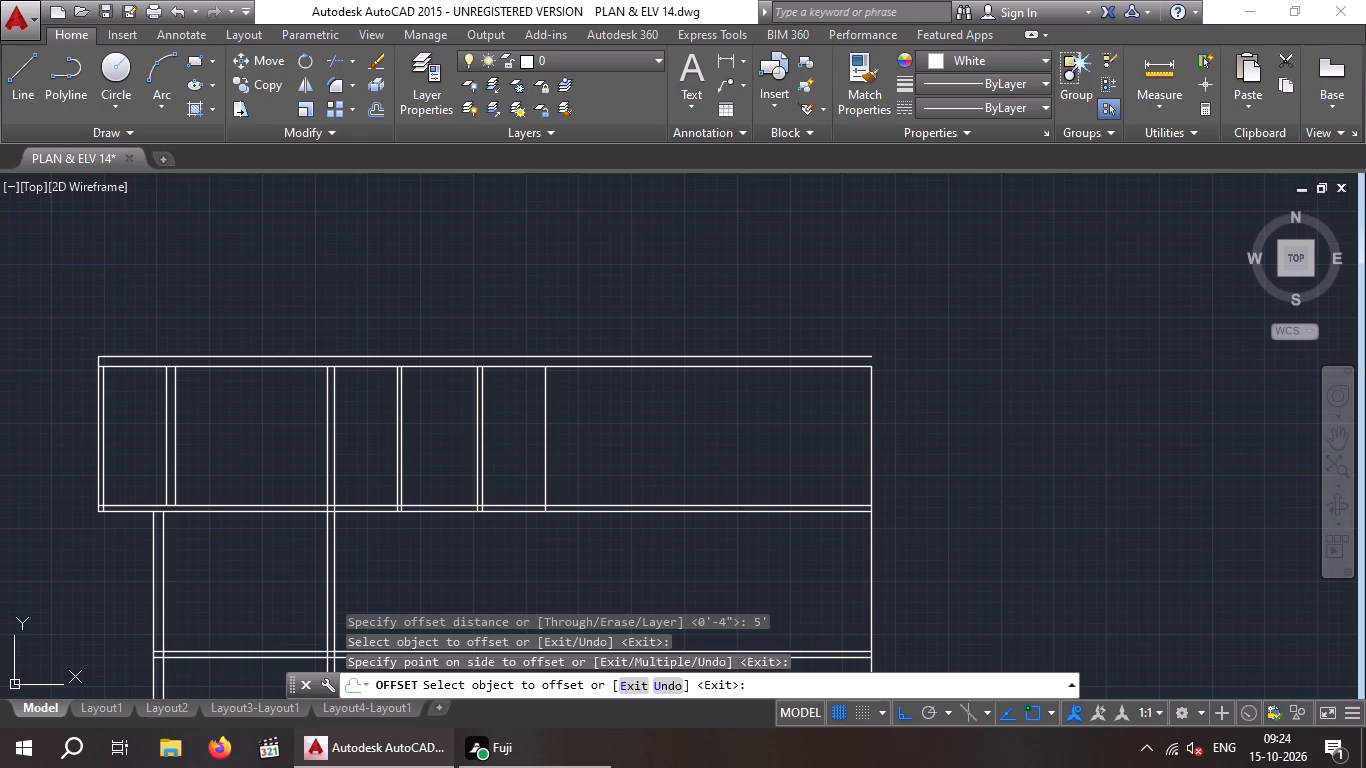
key("Escape")
Offset the newest vertical line in the top row 4" to the right to form another thin partition wall.
key("o")
key("Return")
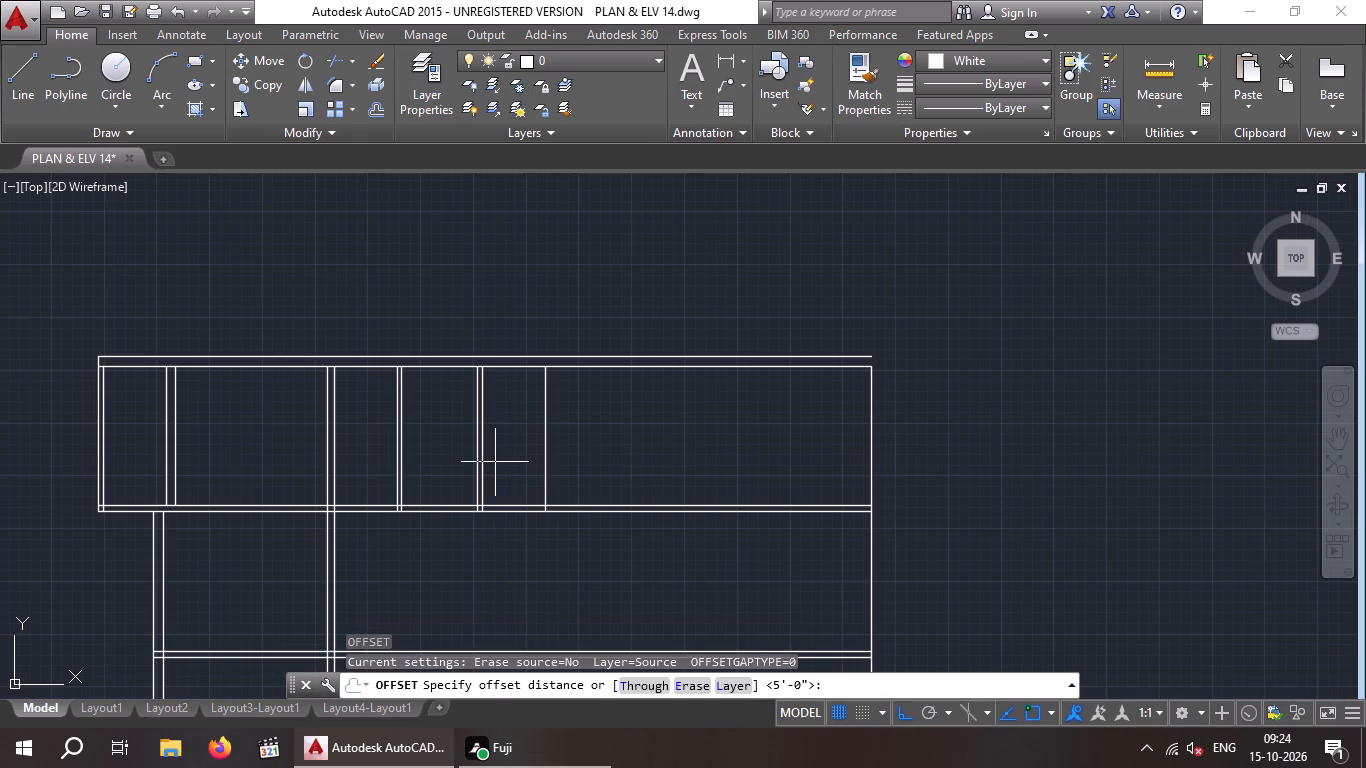
key("4")
key("shift+quotedbl")
key("Return")
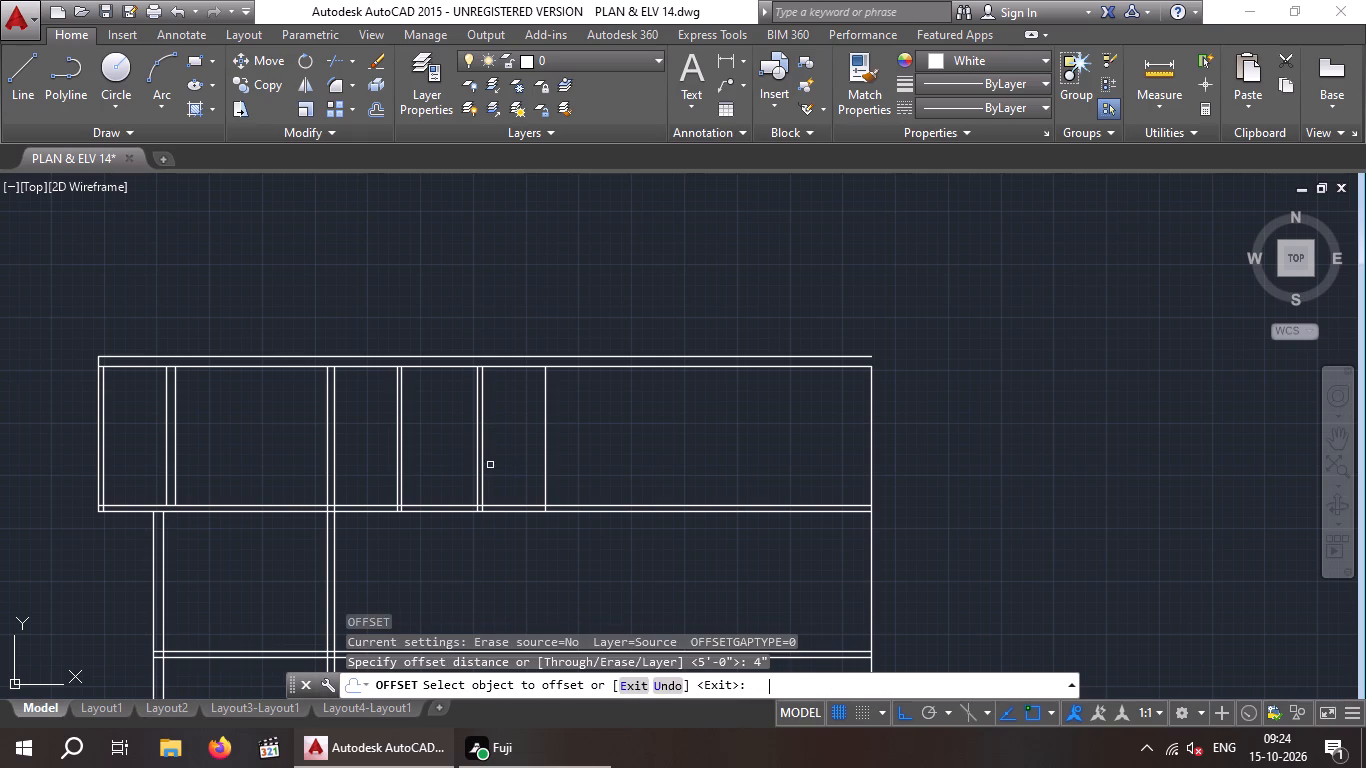
left_click(544, 446)
left_click(578, 440)
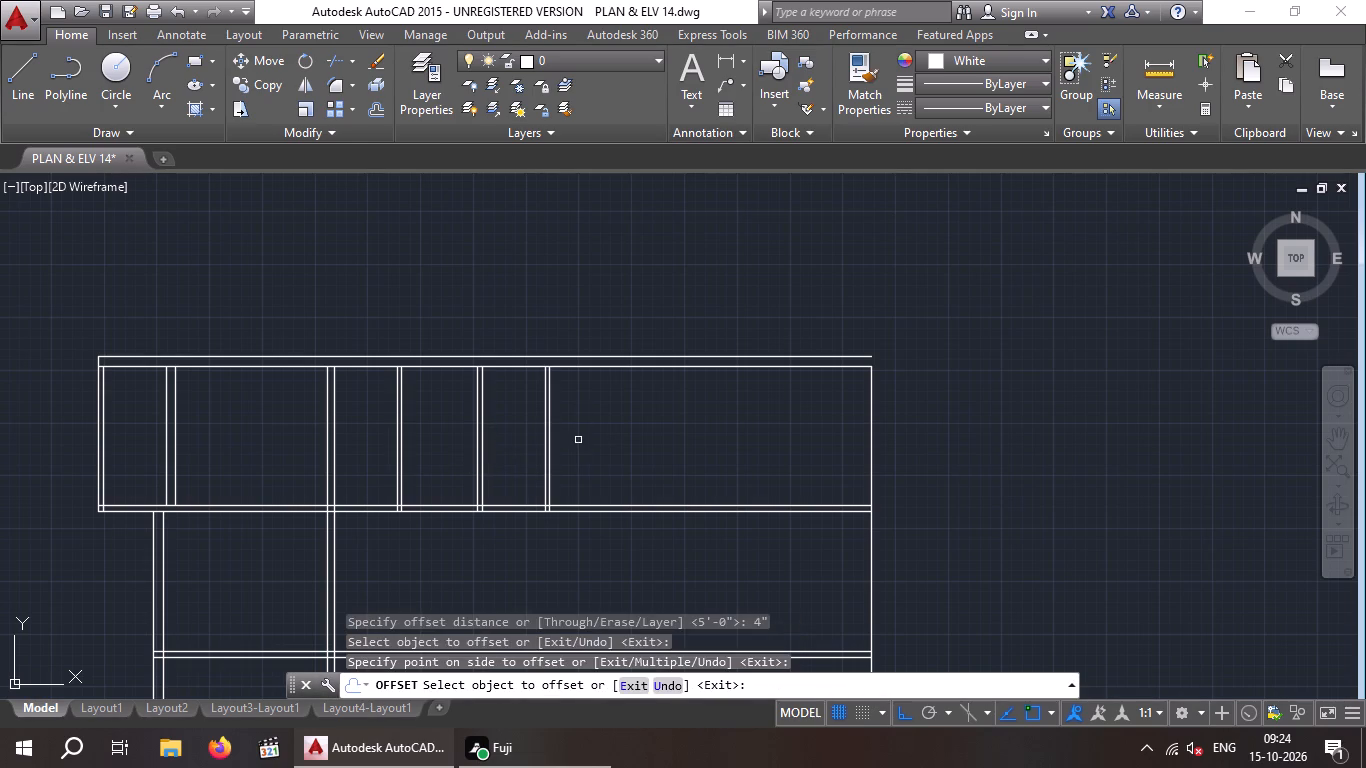
scroll(578, 440, "down", 2)
scroll(578, 440, "up", 3)
middle_click_drag(577, 440, 547, 448)
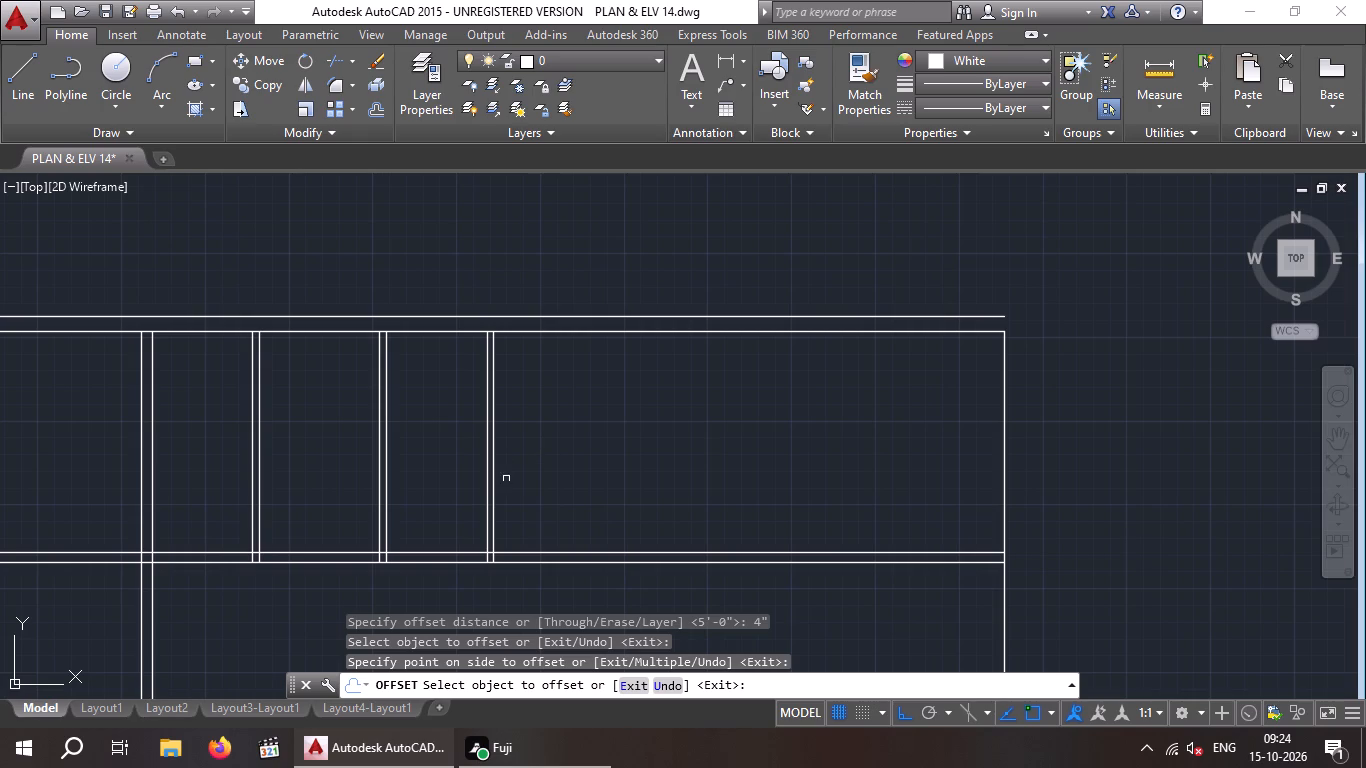
middle_click_drag(511, 502, 504, 430)
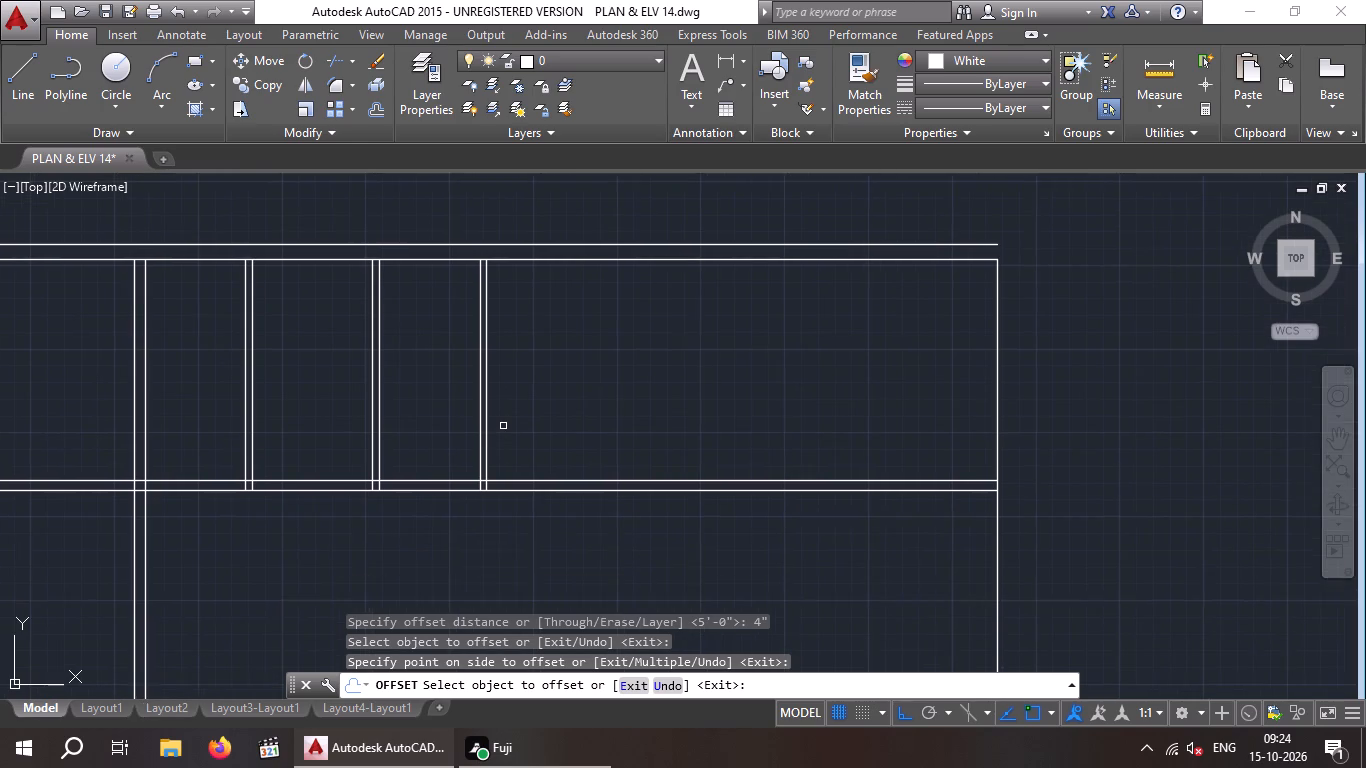
scroll(503, 426, "down", 1)
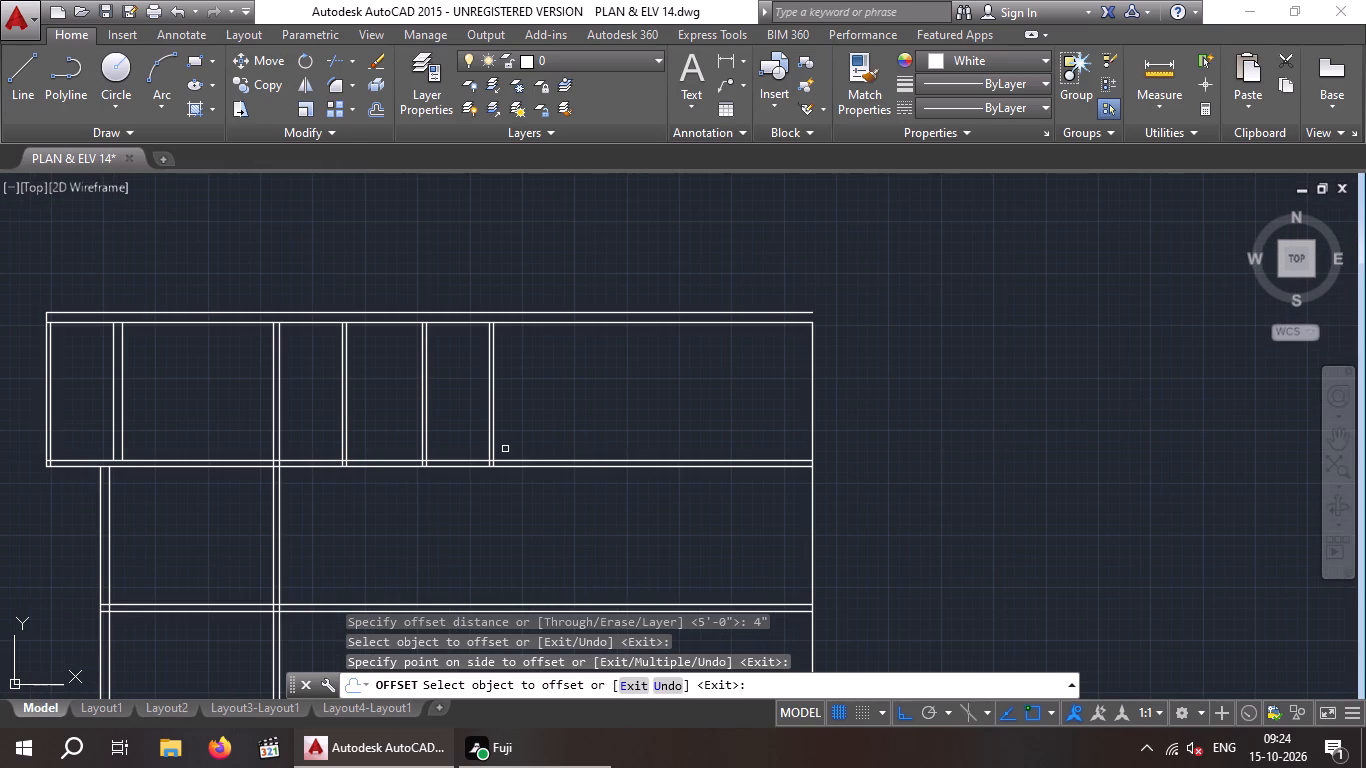
key("Escape")
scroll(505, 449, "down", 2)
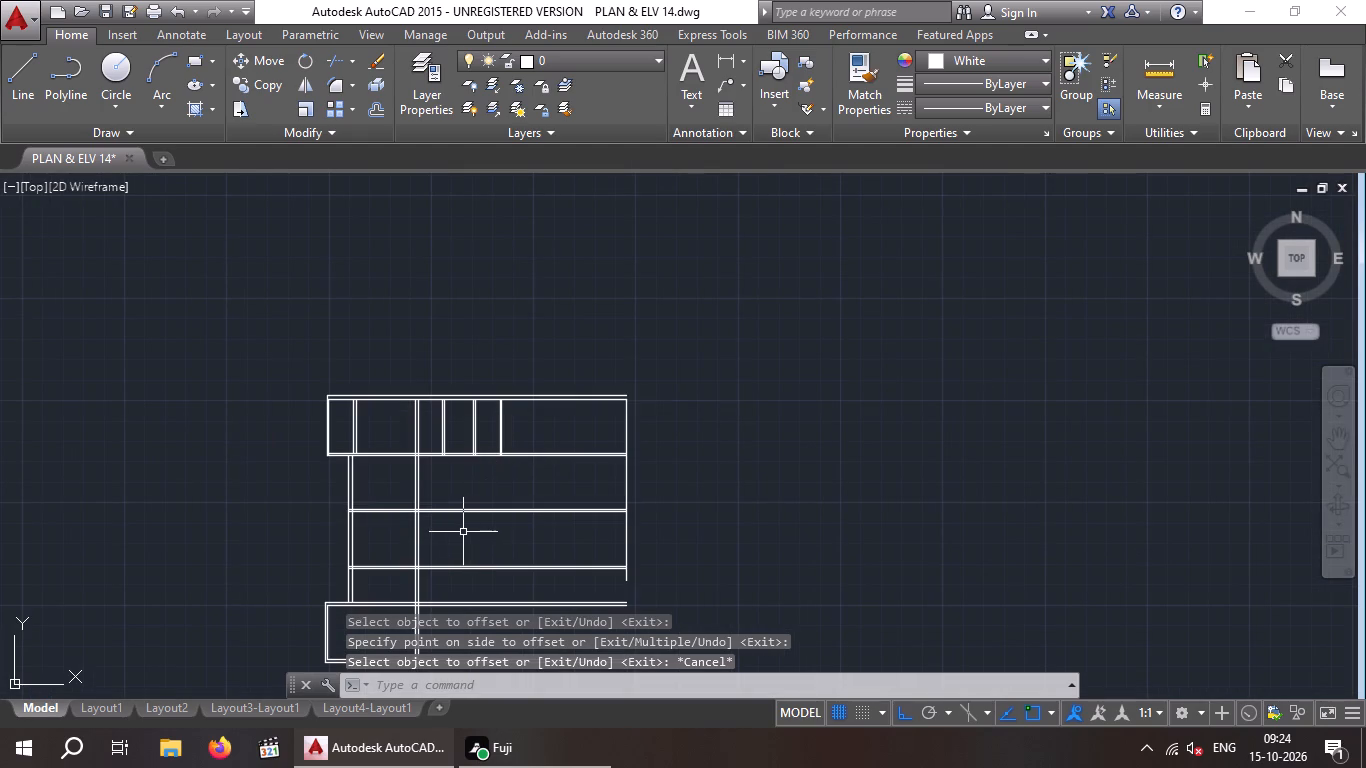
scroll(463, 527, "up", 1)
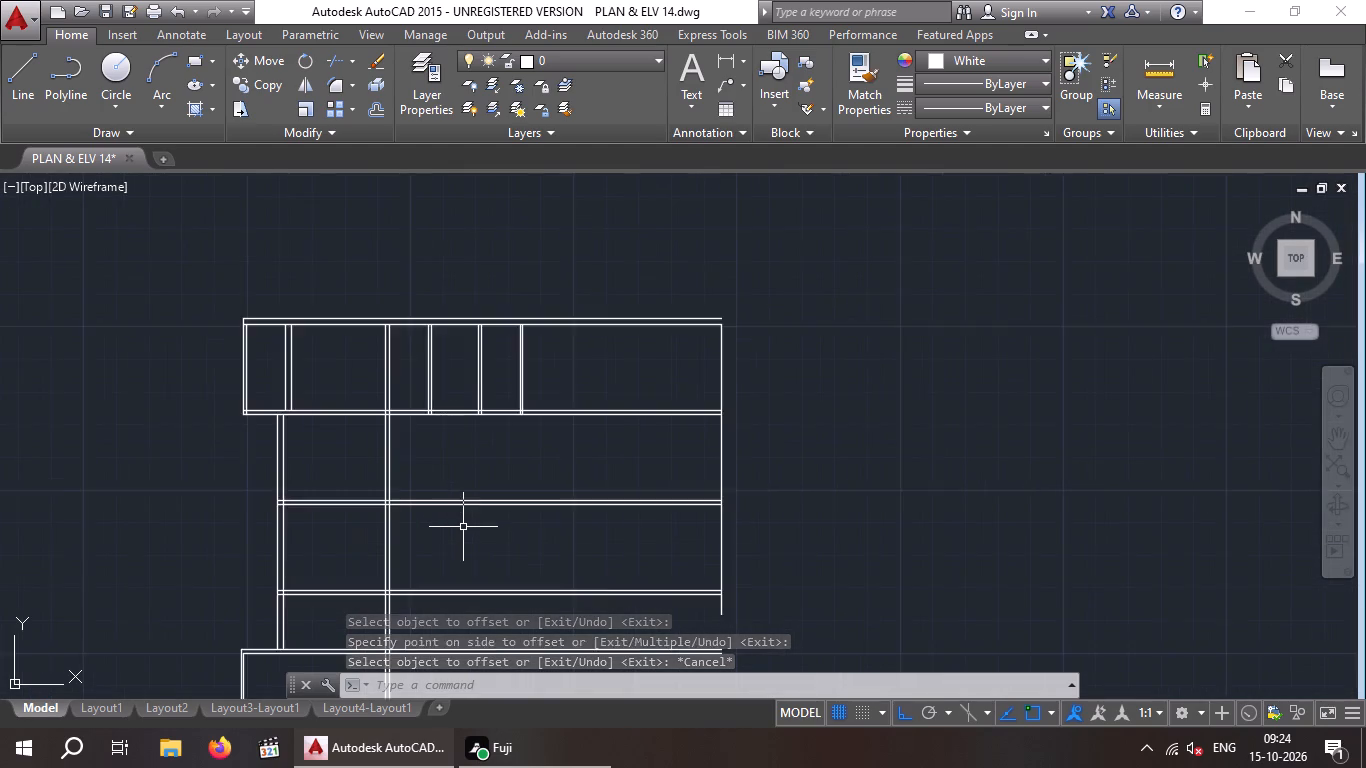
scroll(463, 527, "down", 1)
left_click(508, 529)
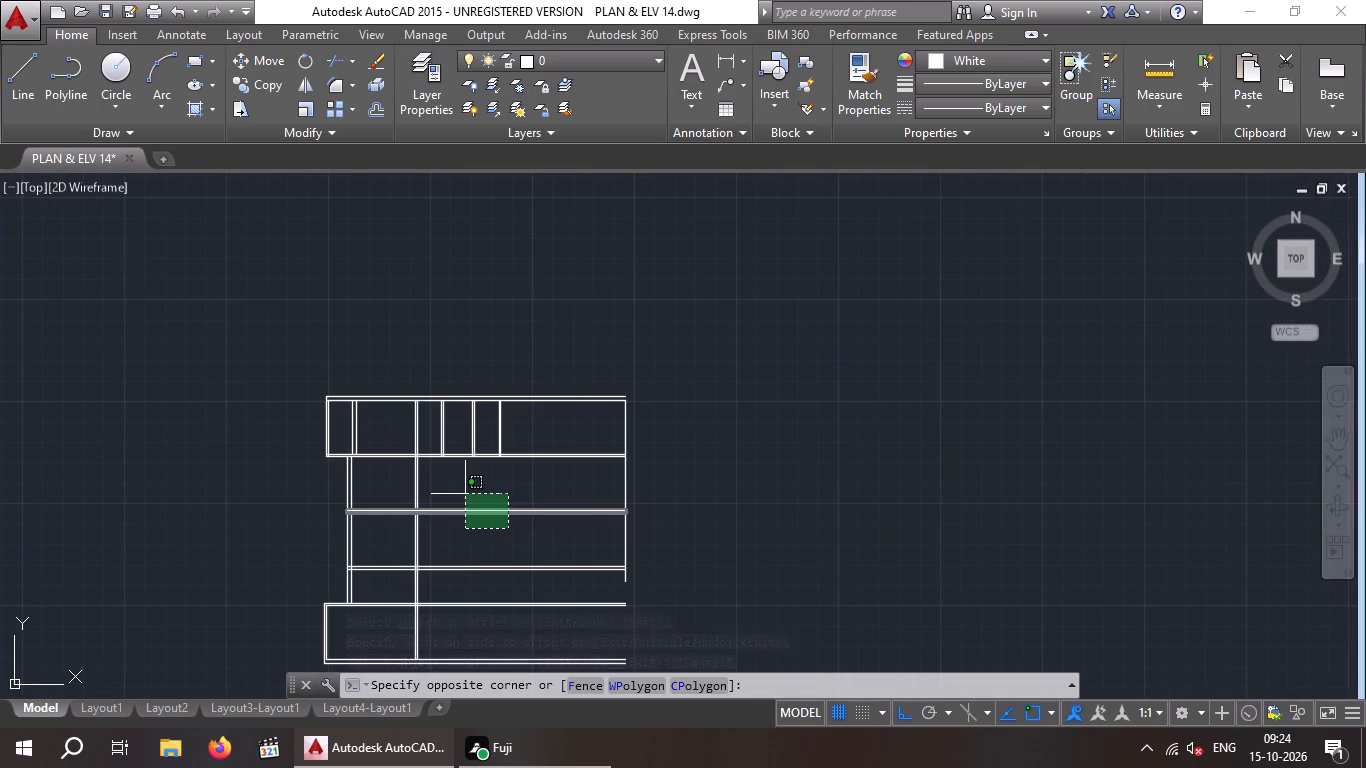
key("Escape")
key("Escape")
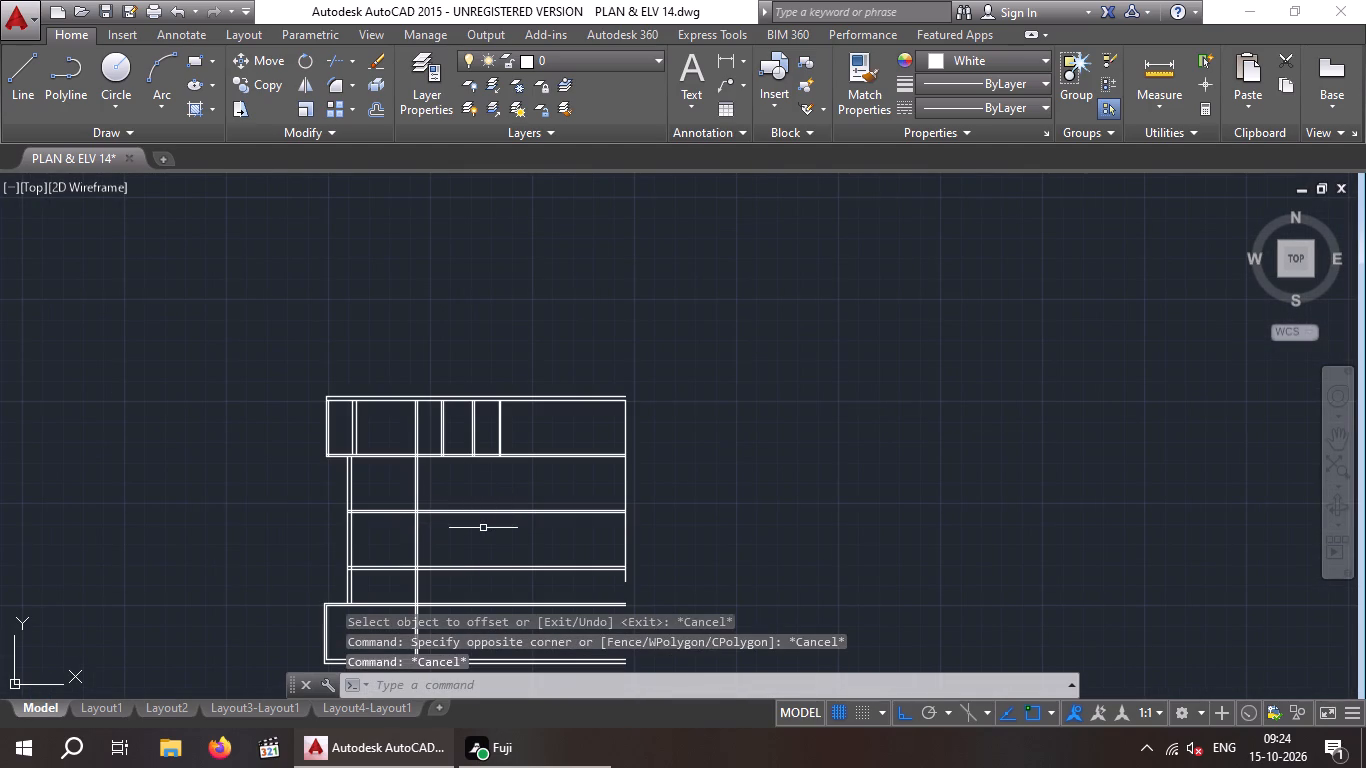
Trim away the middle horizontal double wall line between the long interior vertical wall and the right outer line.
type("TR")
key("space")
key("space")
left_click_drag(518, 544, 506, 562)
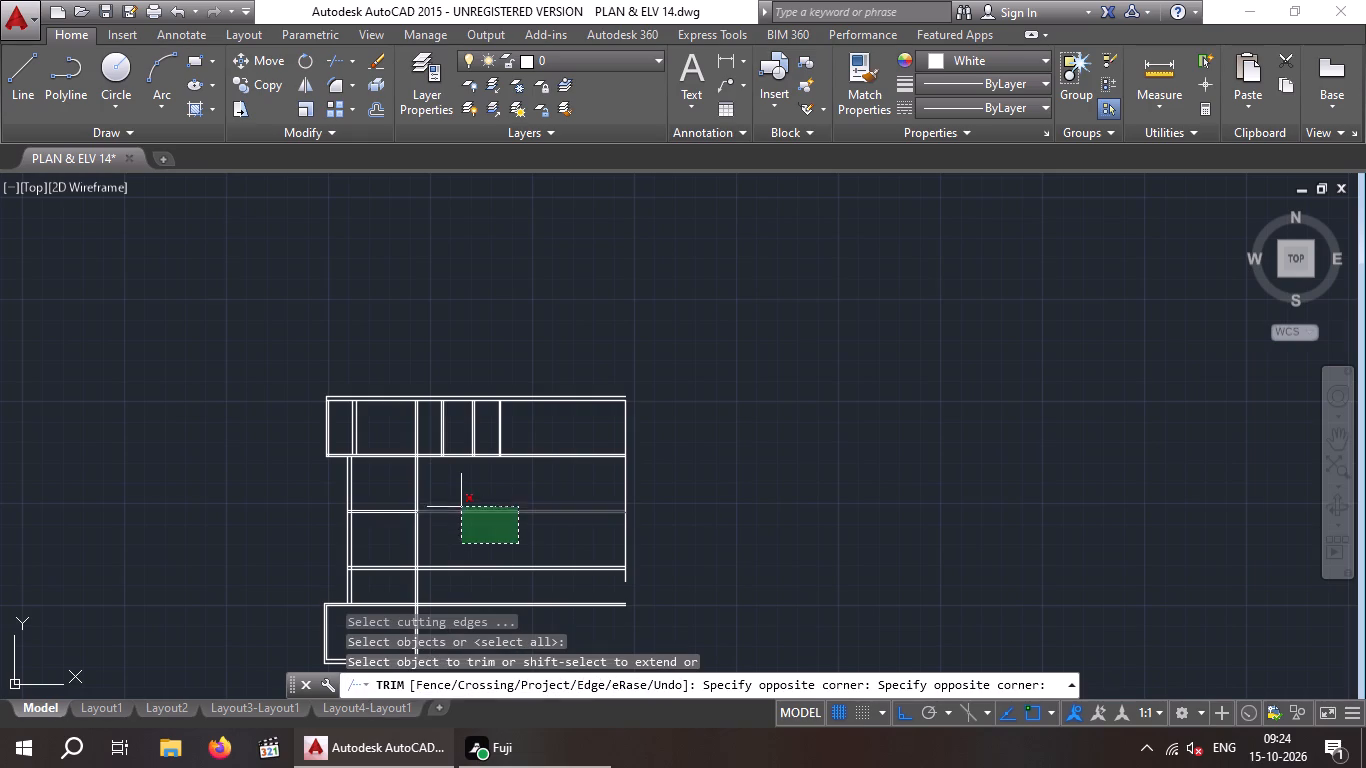
left_click(459, 499)
scroll(494, 503, "down", 1)
middle_click_drag(494, 503, 446, 510)
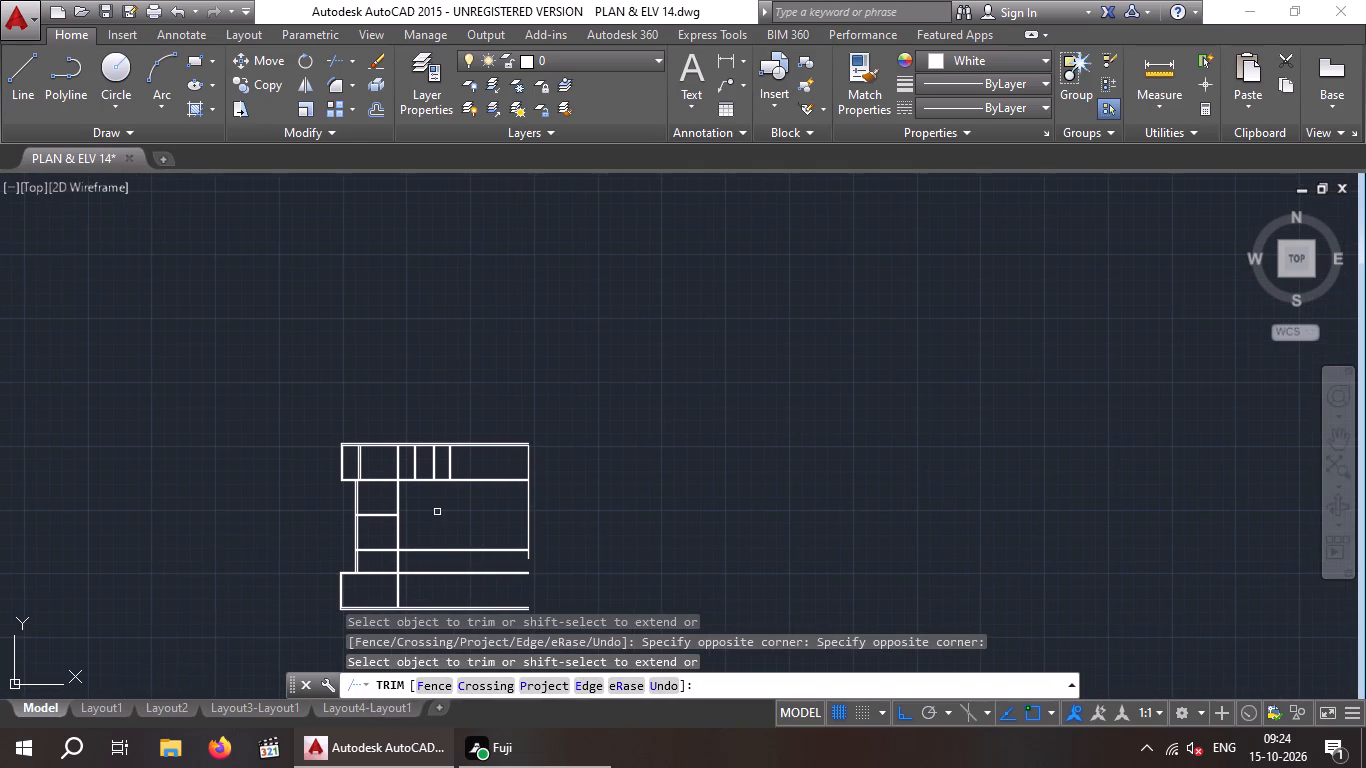
key("Escape")
key("Escape")
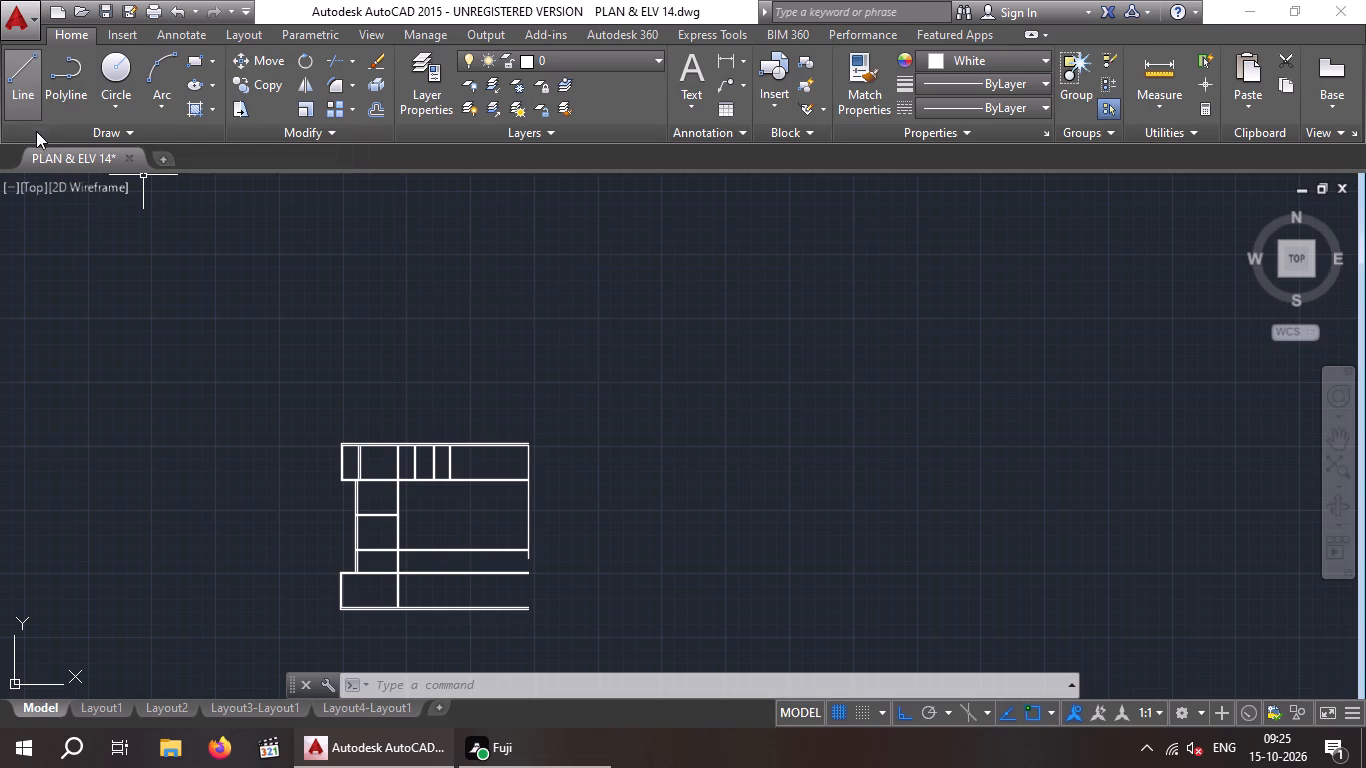
Draw a horizontal line from the midpoint of the long interior vertical wall's right-hand line to the right outer line.
left_click(14, 86)
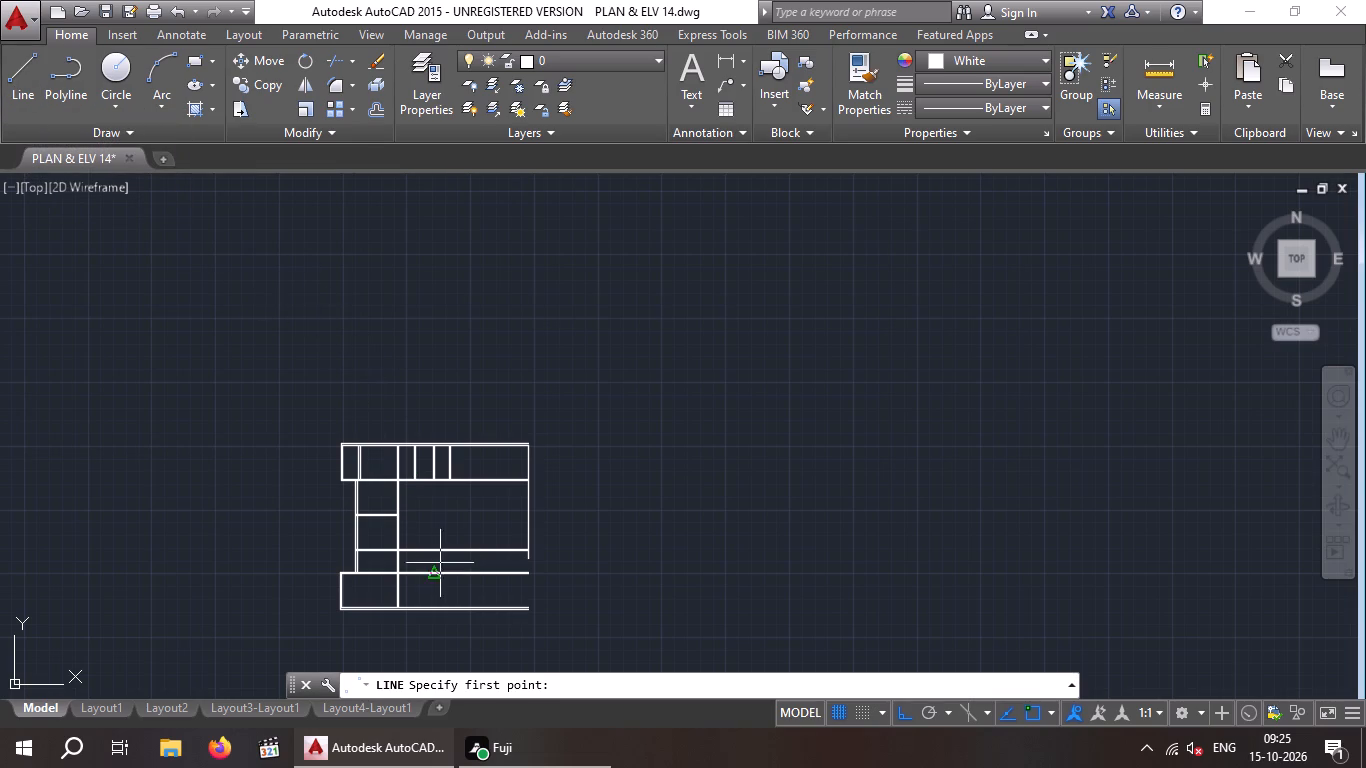
scroll(389, 512, "up", 5)
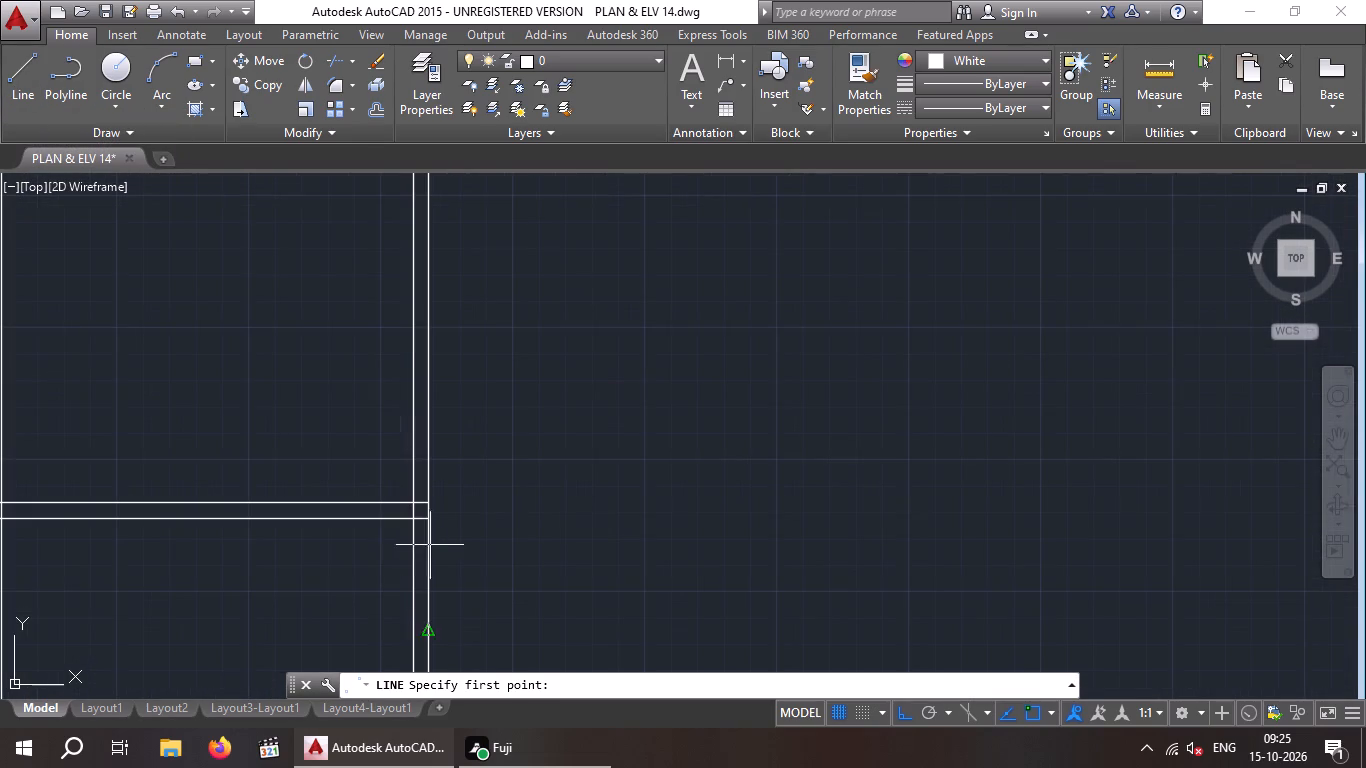
scroll(432, 615, "down", 3)
scroll(431, 621, "up", 1)
left_click(428, 614)
scroll(458, 594, "down", 3)
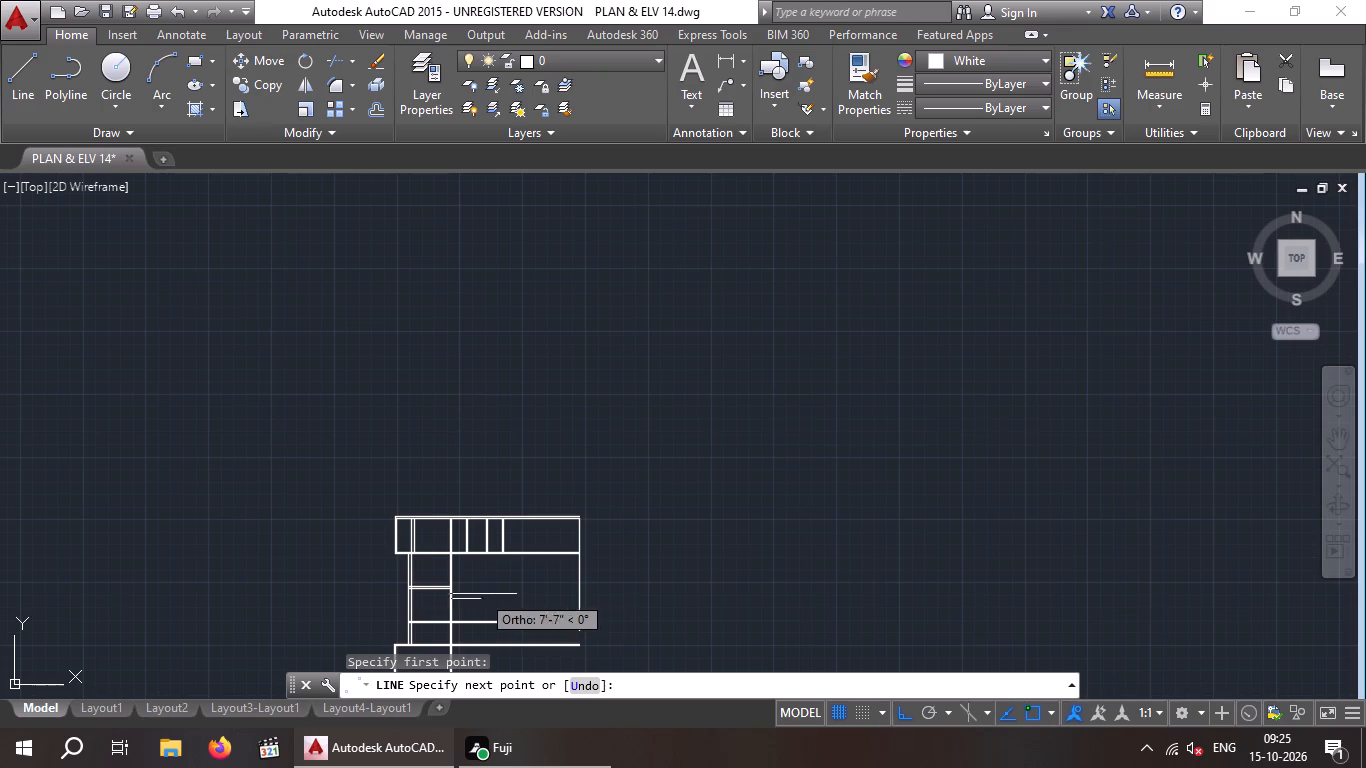
middle_click_drag(501, 593, 377, 569)
scroll(443, 566, "up", 1)
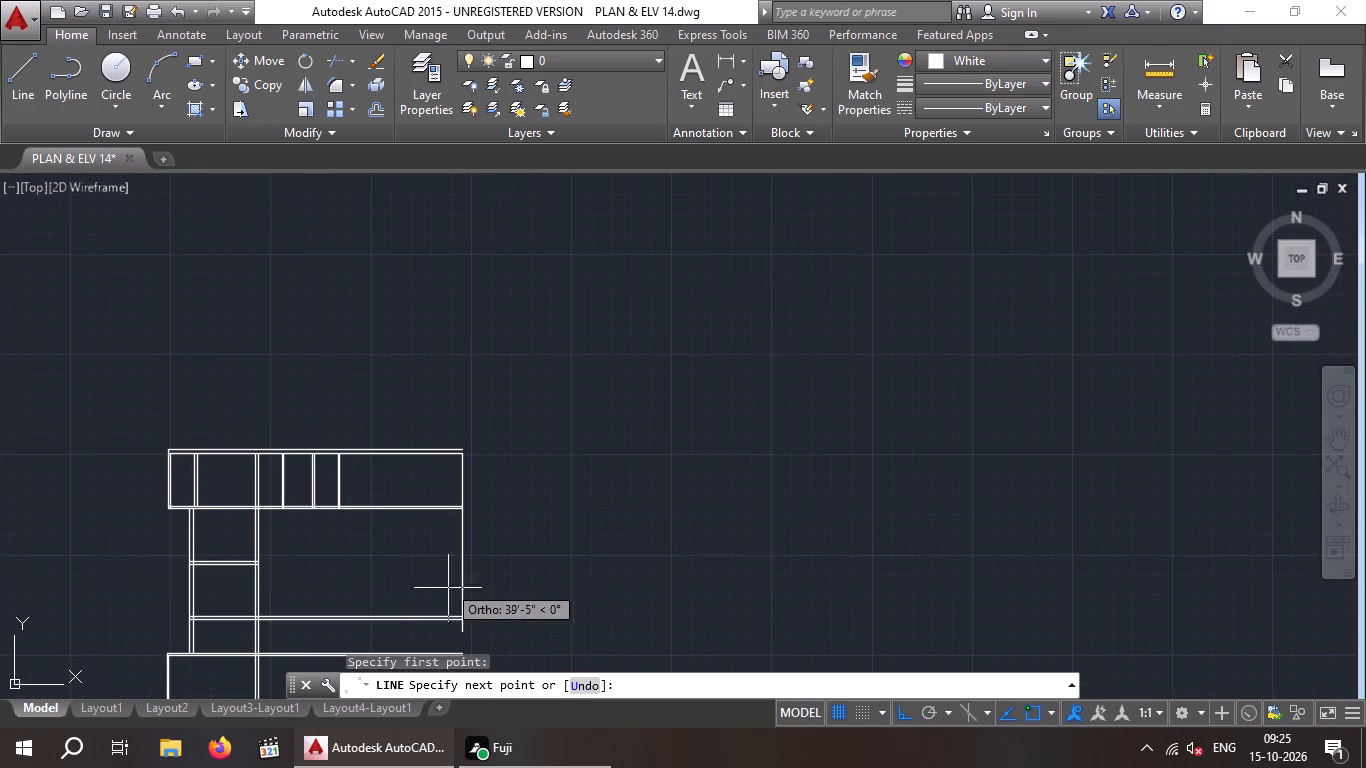
scroll(465, 586, "up", 3)
left_click(440, 574)
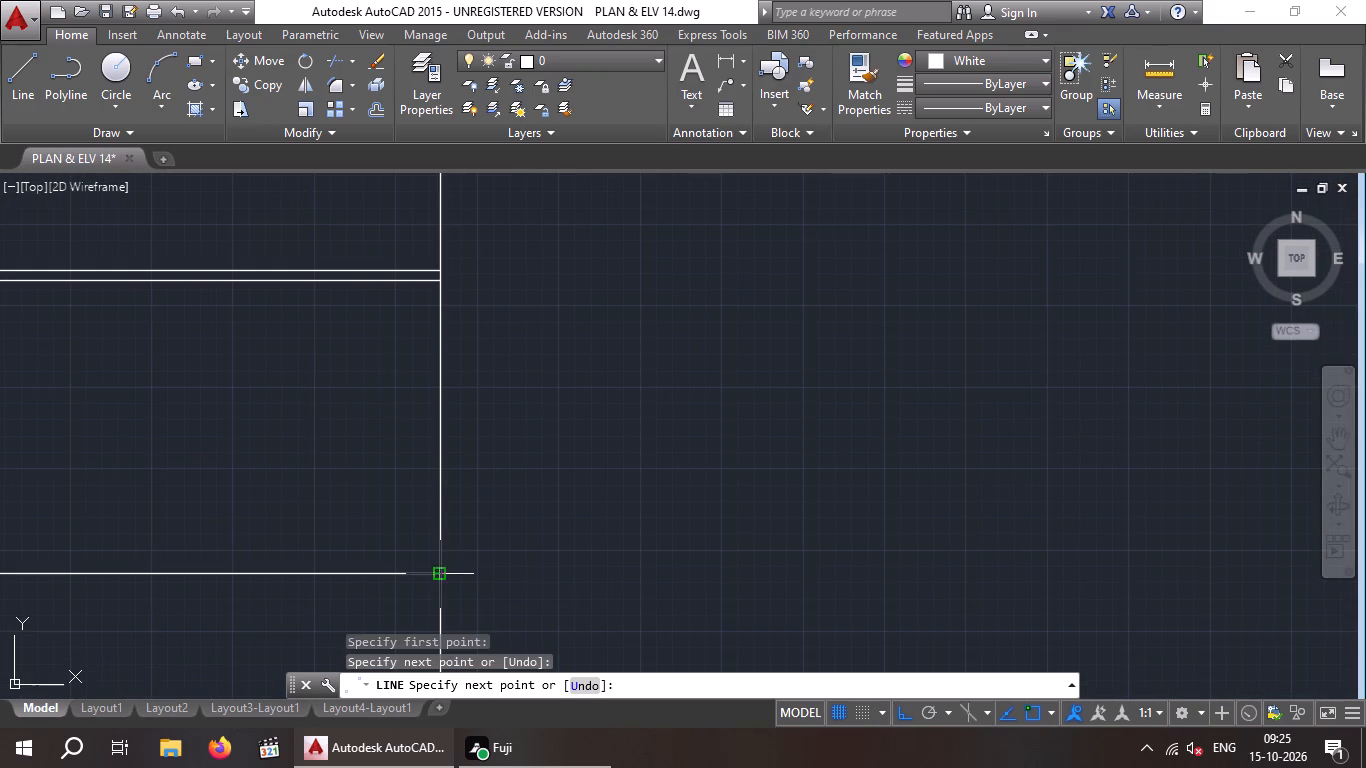
key("space")
Offset the new horizontal line 3" upward and 3" downward to form the two faces of a 6" wall.
scroll(524, 498, "down", 3)
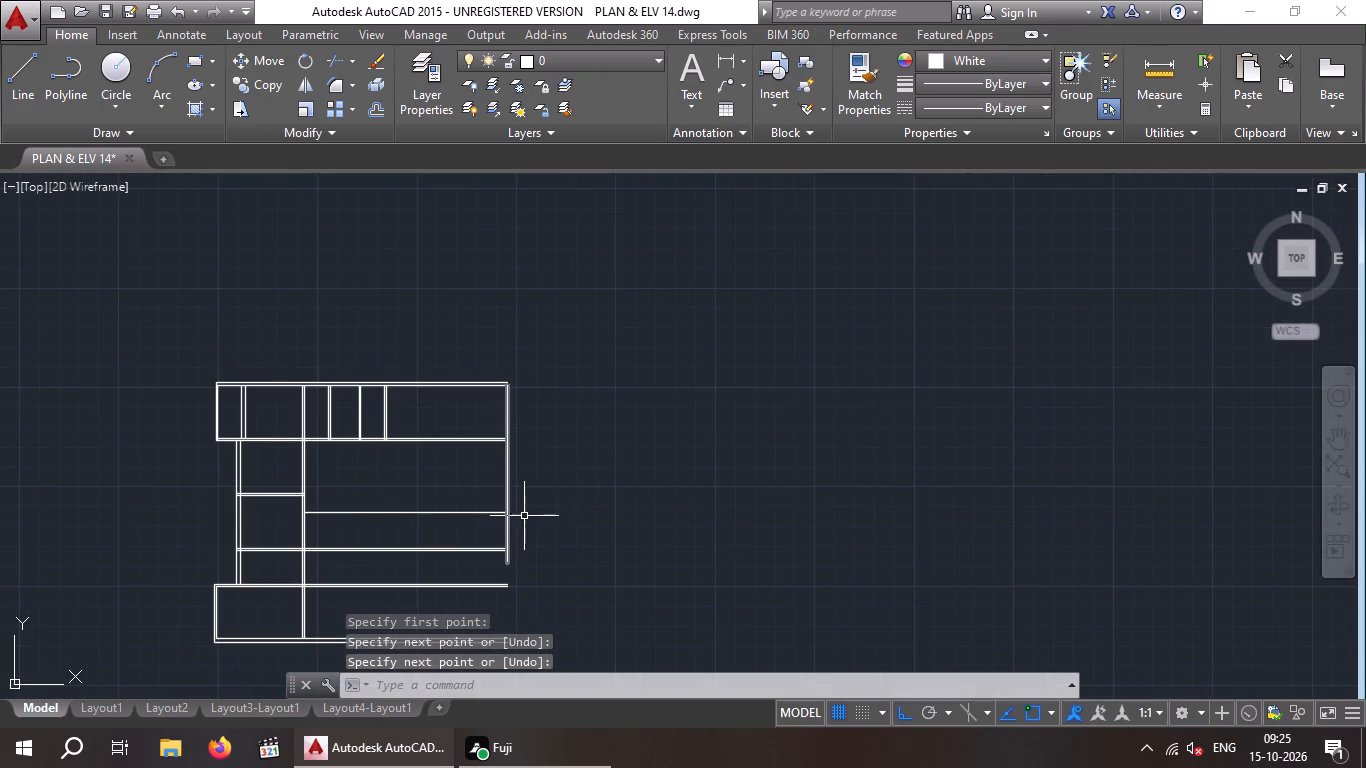
middle_click_drag(539, 509, 611, 463)
scroll(439, 458, "up", 3)
scroll(439, 458, "down", 1)
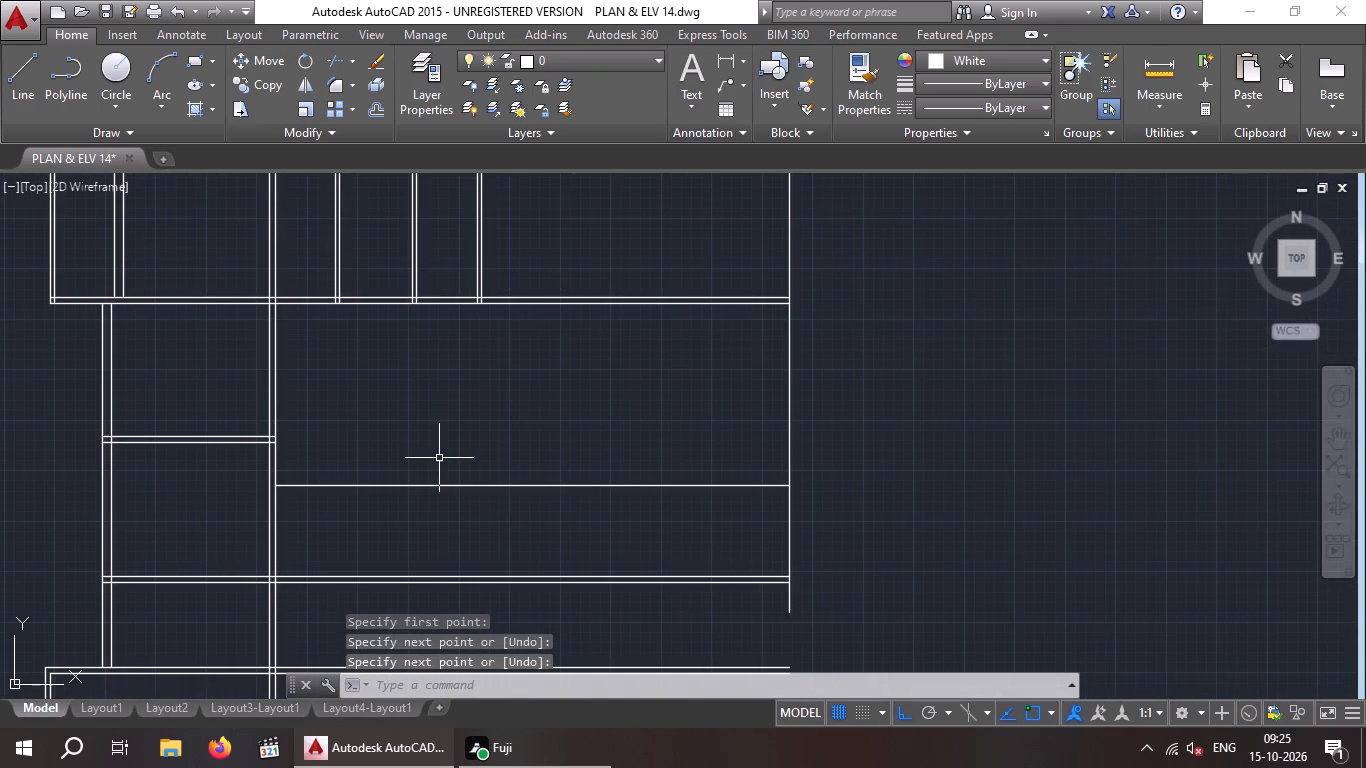
middle_click_drag(439, 458, 425, 424)
middle_click_drag(413, 419, 334, 419)
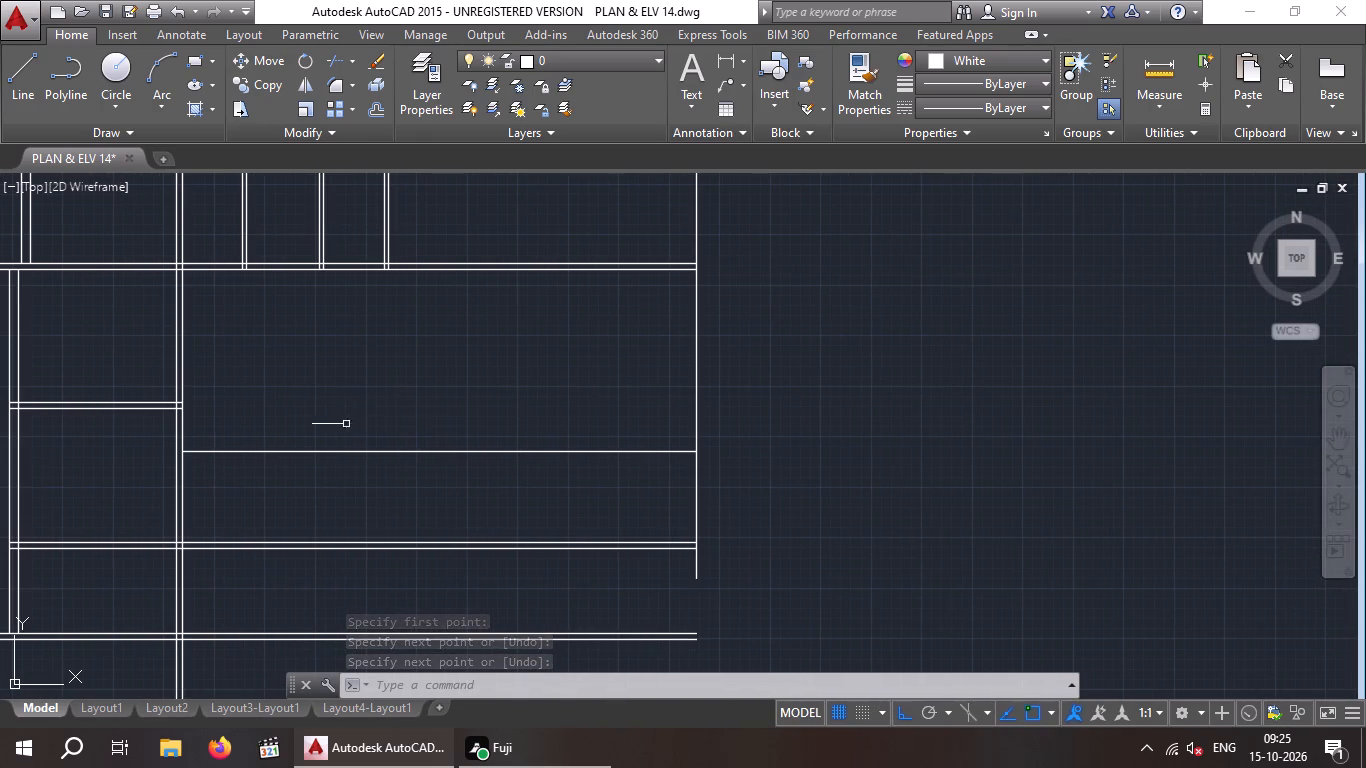
key("Escape")
key("Escape")
key("o")
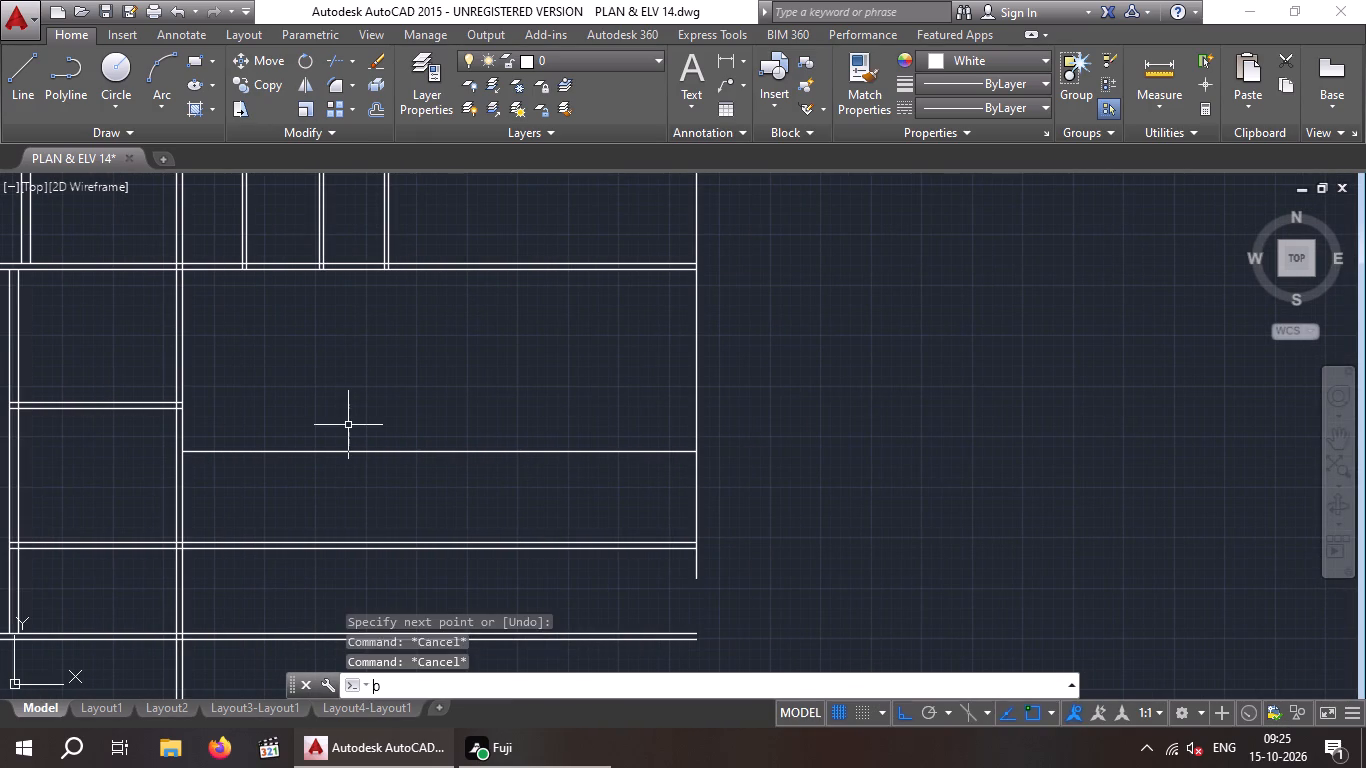
key("Return")
type("3\"")
key("Return")
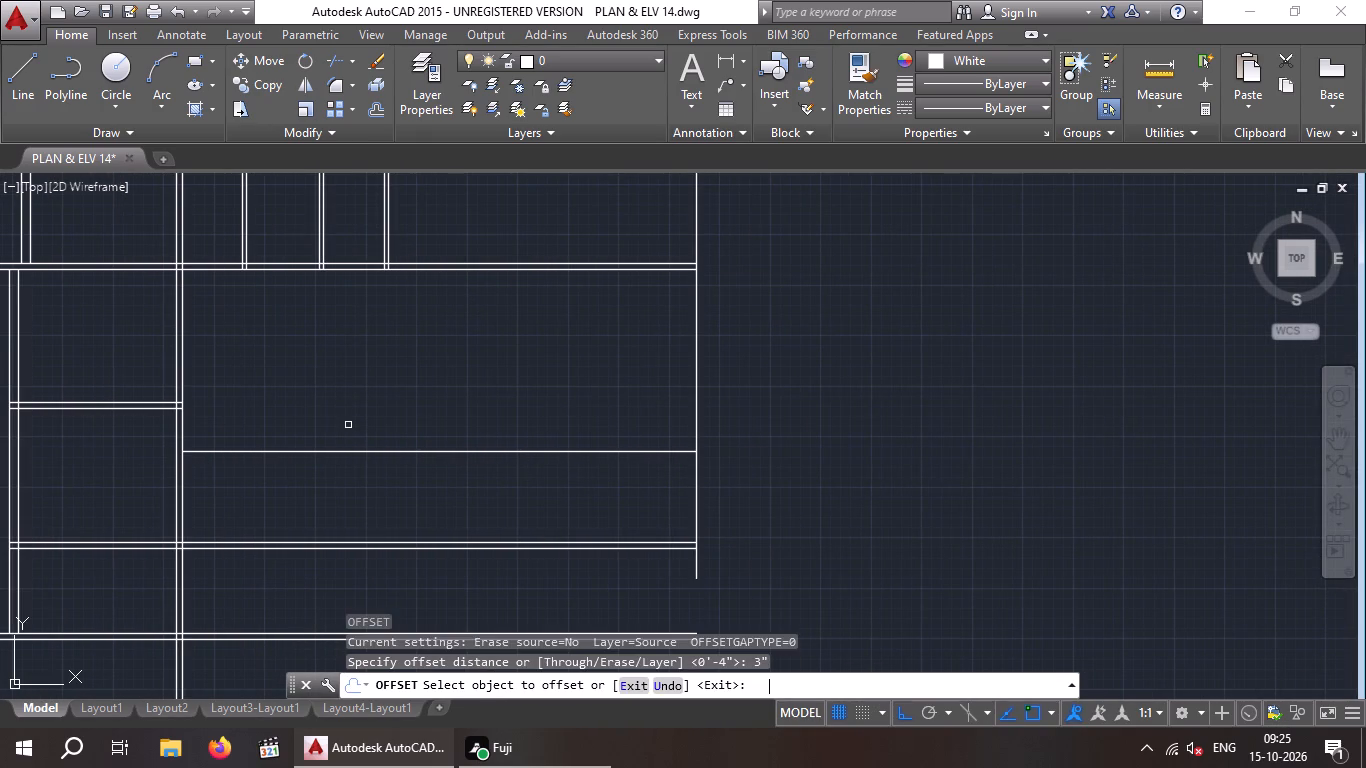
left_click_drag(316, 452, 319, 442)
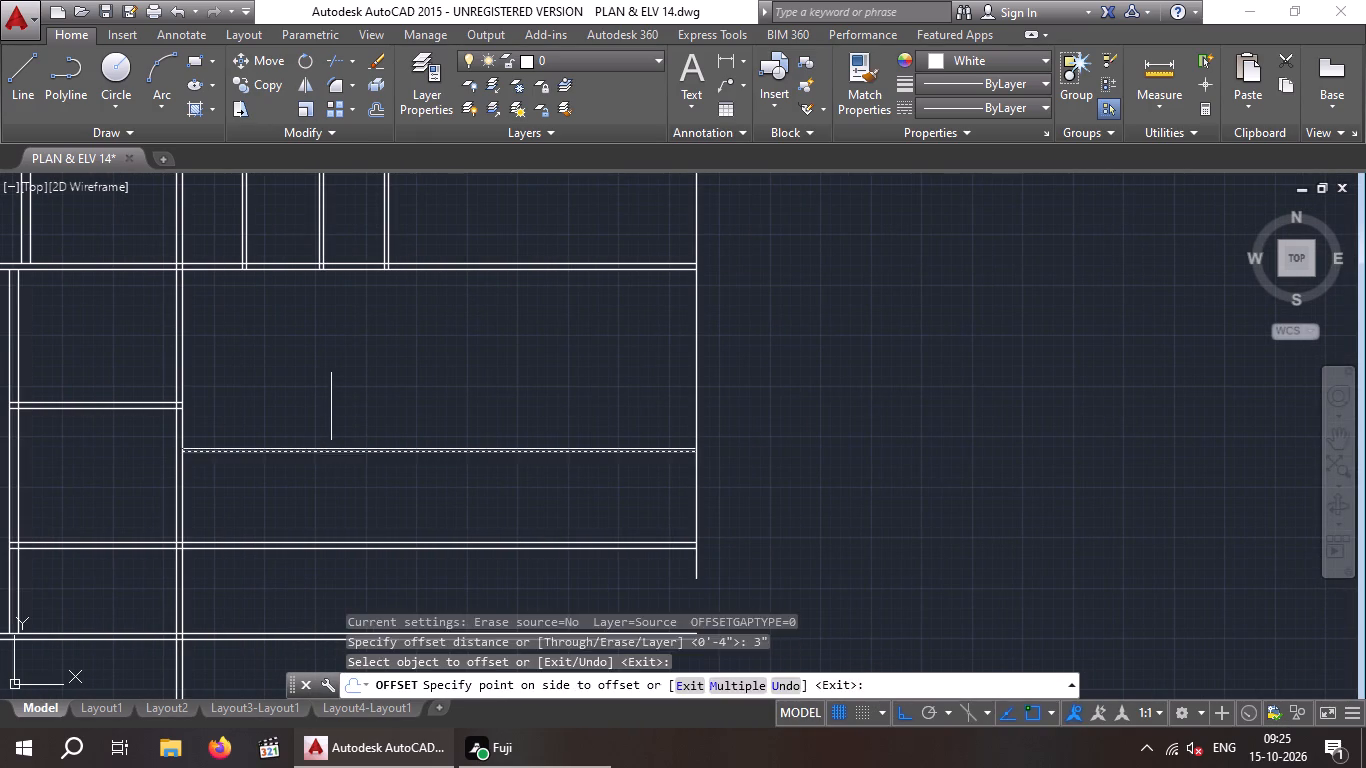
left_click(331, 404)
scroll(304, 463, "up", 2)
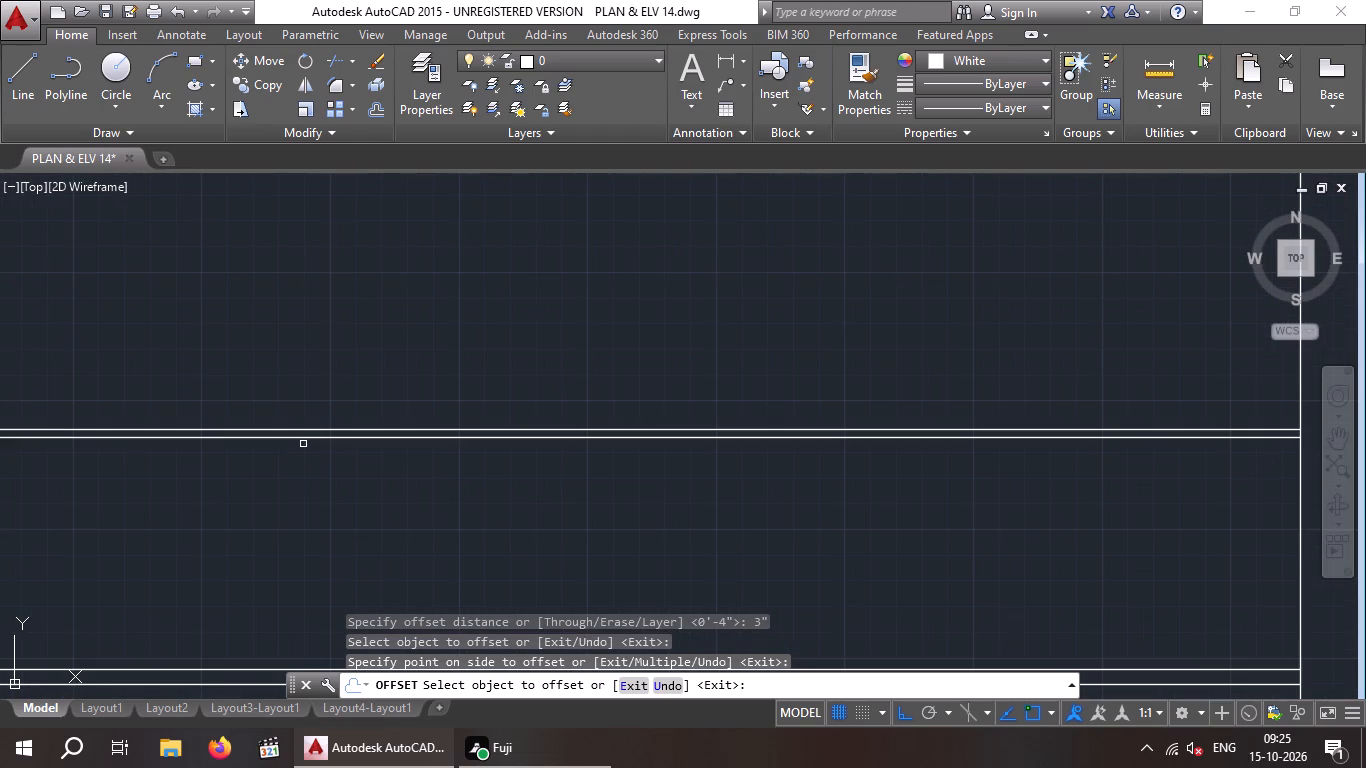
left_click_drag(303, 440, 304, 478)
left_click(304, 495)
key("Escape")
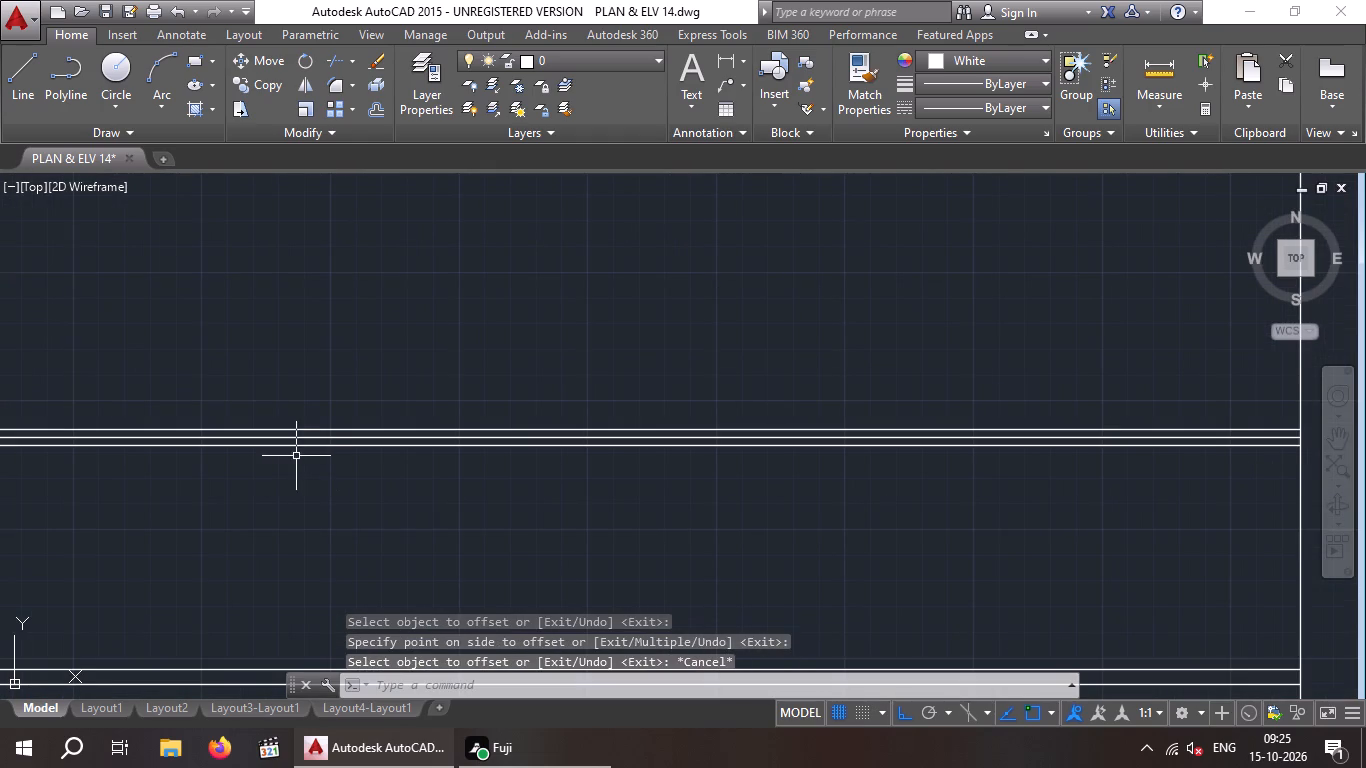
Erase the centre line of the new 6" horizontal wall, leaving its two face lines.
left_click(304, 438)
key("Delete")
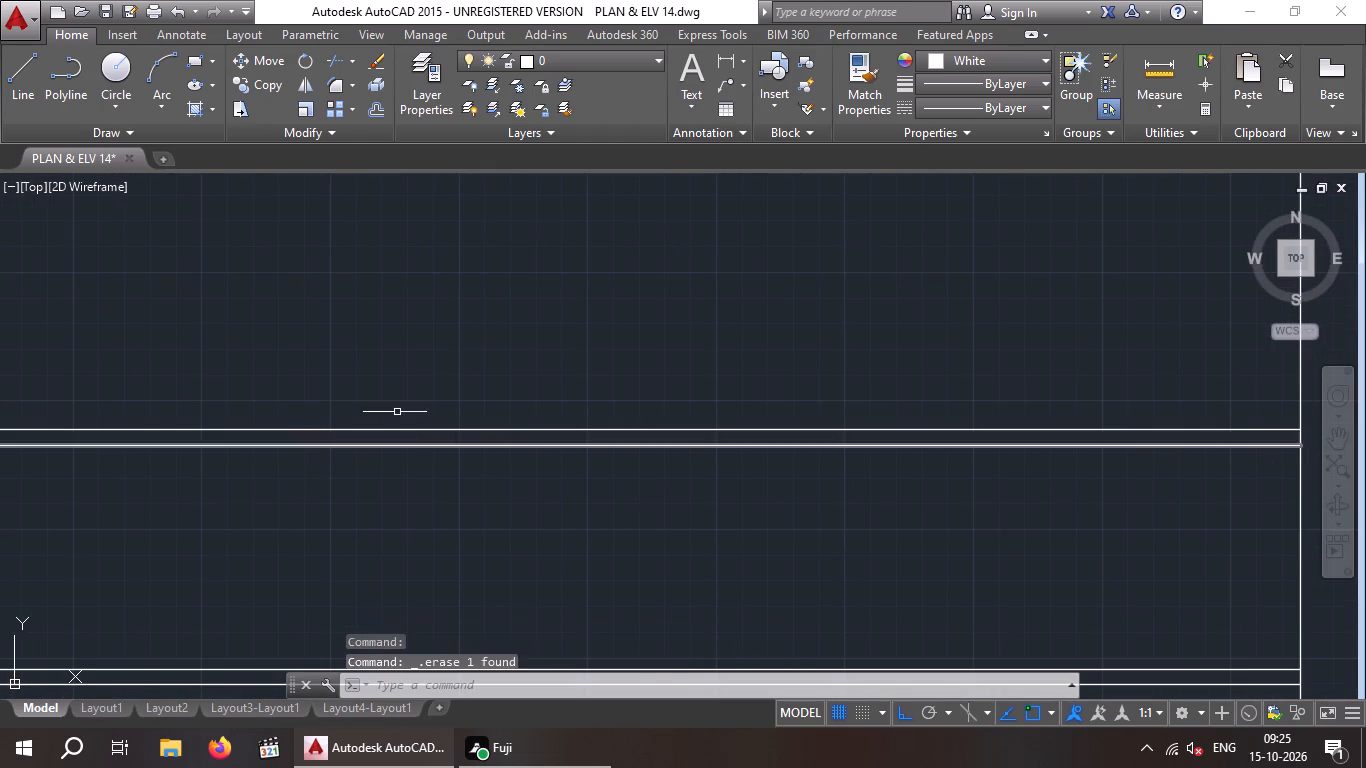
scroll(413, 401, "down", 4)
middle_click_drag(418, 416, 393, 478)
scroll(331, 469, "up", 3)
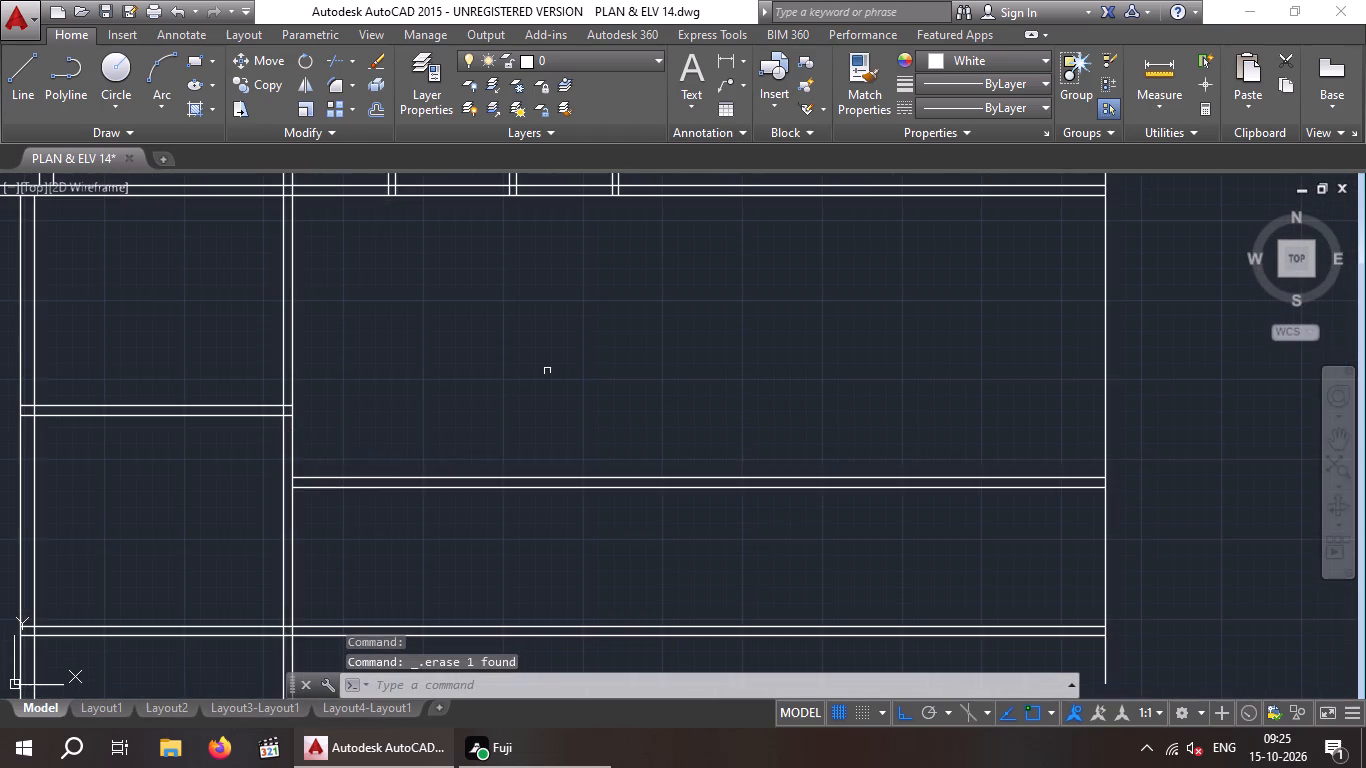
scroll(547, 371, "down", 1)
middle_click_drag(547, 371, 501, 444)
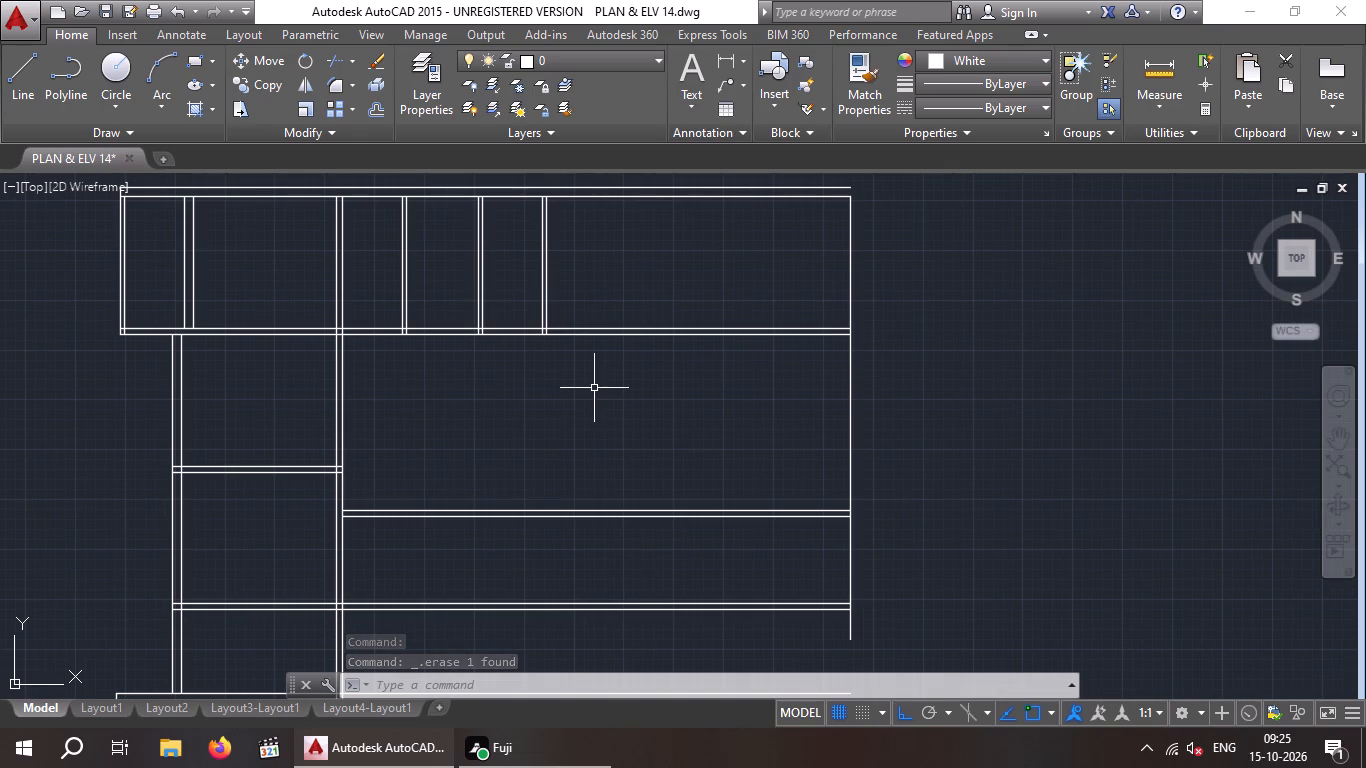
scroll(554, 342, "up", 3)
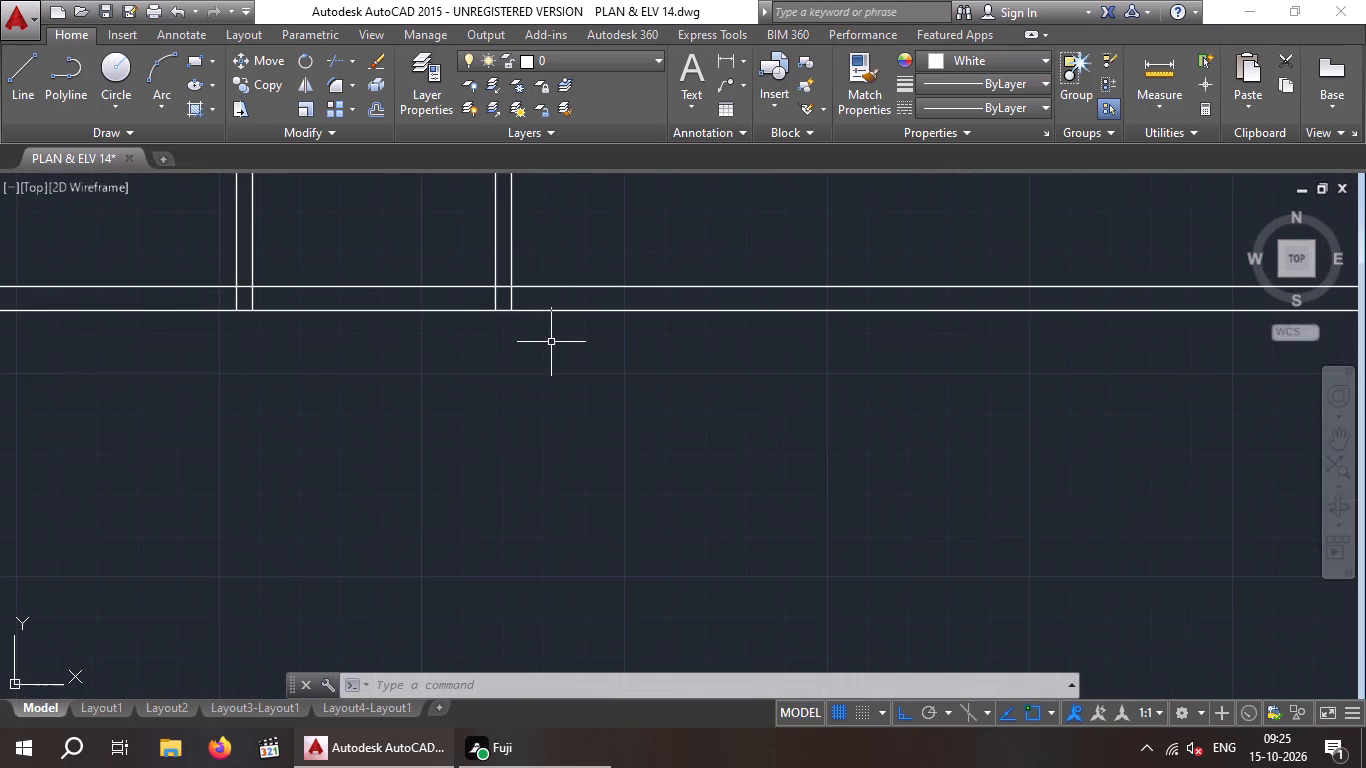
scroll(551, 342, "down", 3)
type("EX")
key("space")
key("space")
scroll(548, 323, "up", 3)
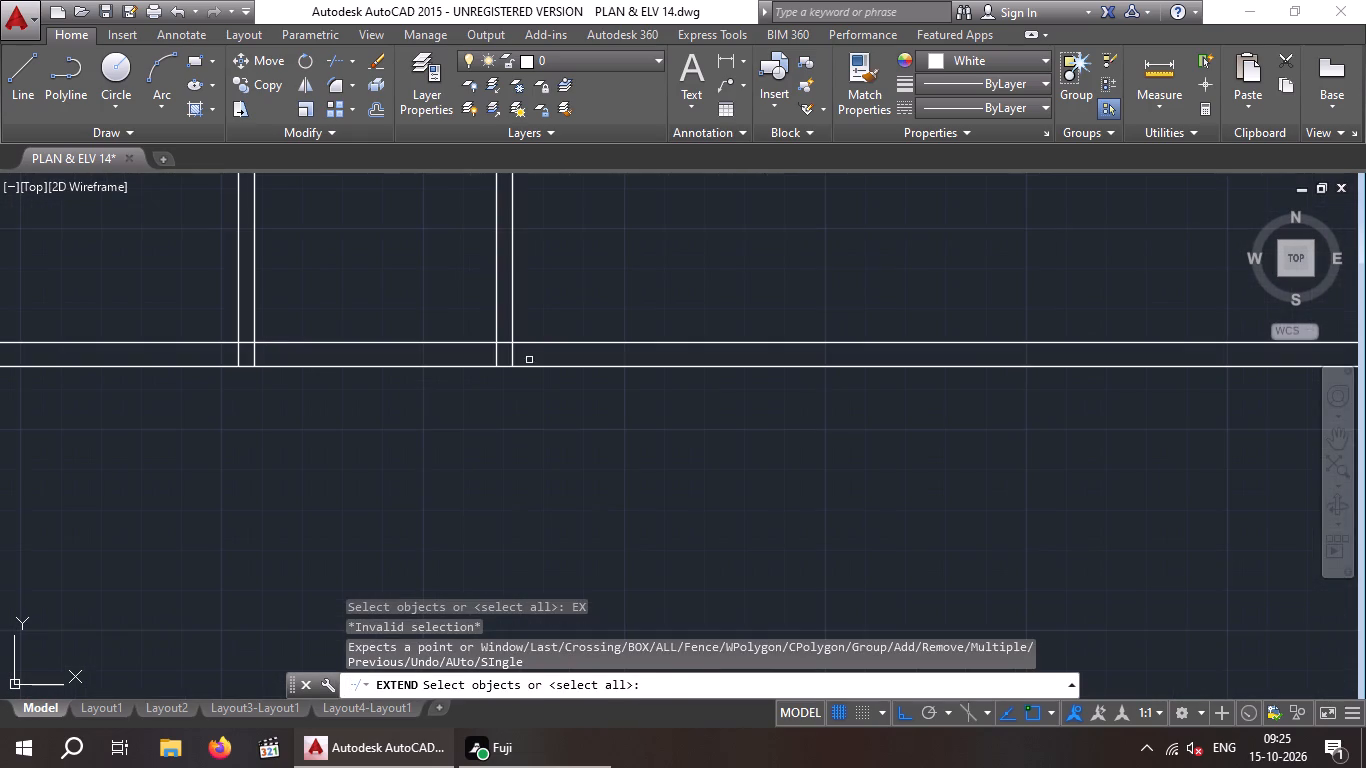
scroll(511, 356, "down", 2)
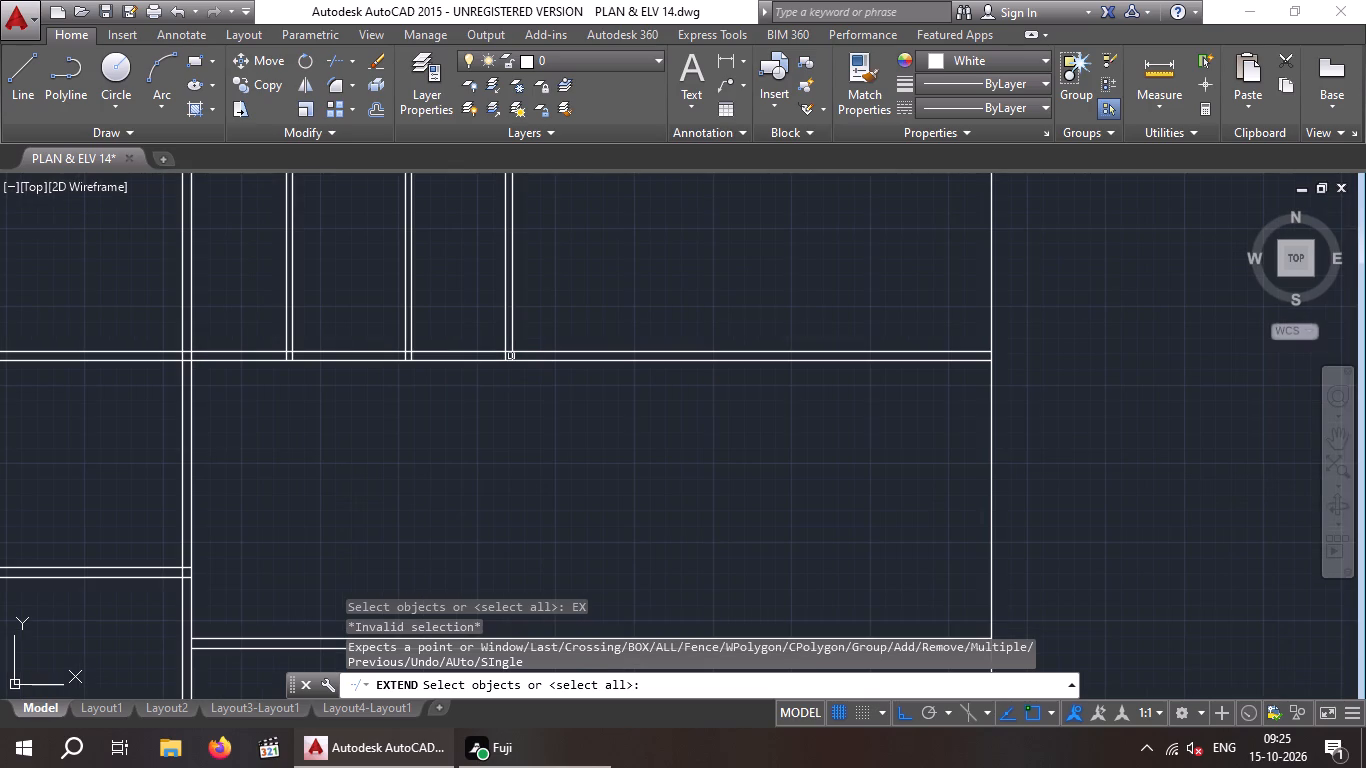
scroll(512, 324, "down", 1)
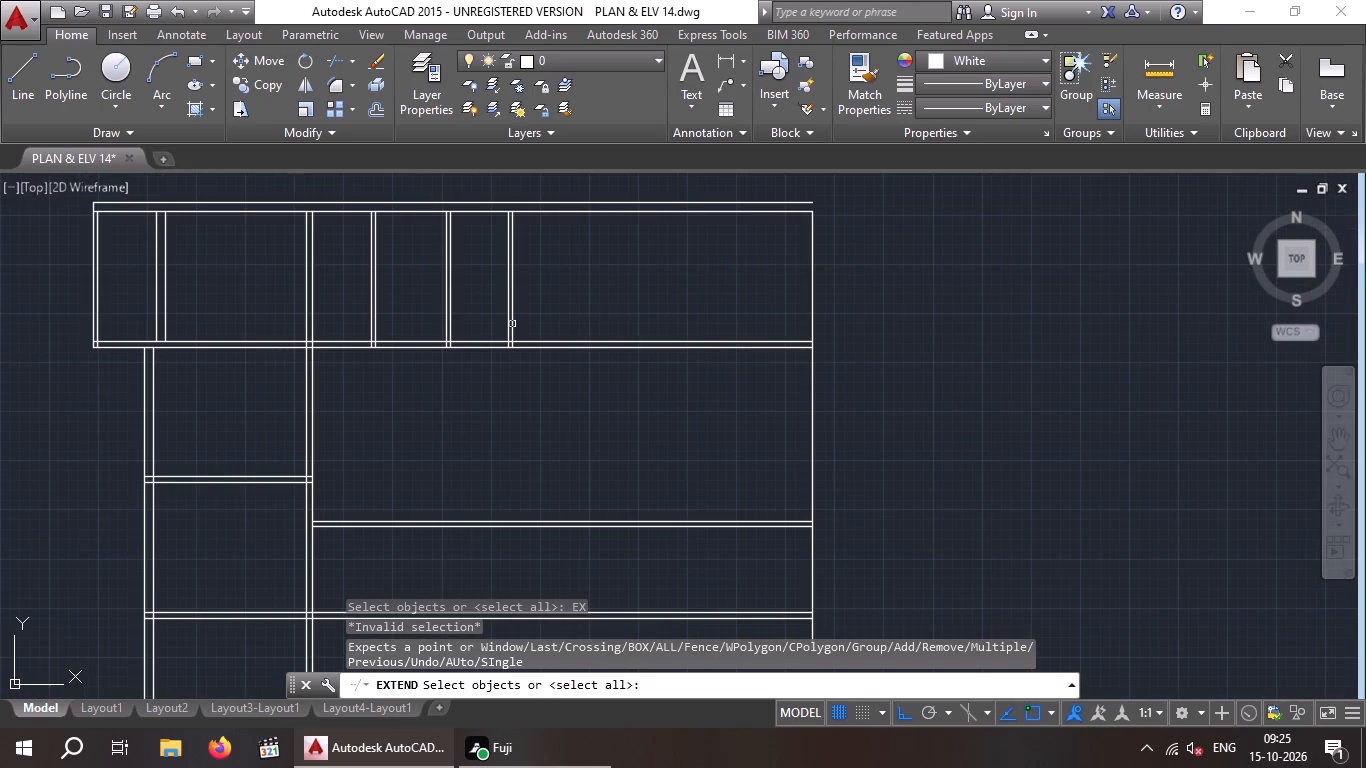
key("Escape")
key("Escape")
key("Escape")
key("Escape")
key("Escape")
Extend both lines of the rightmost thin partition in the top row down to the new horizontal 6" wall.
type("EX")
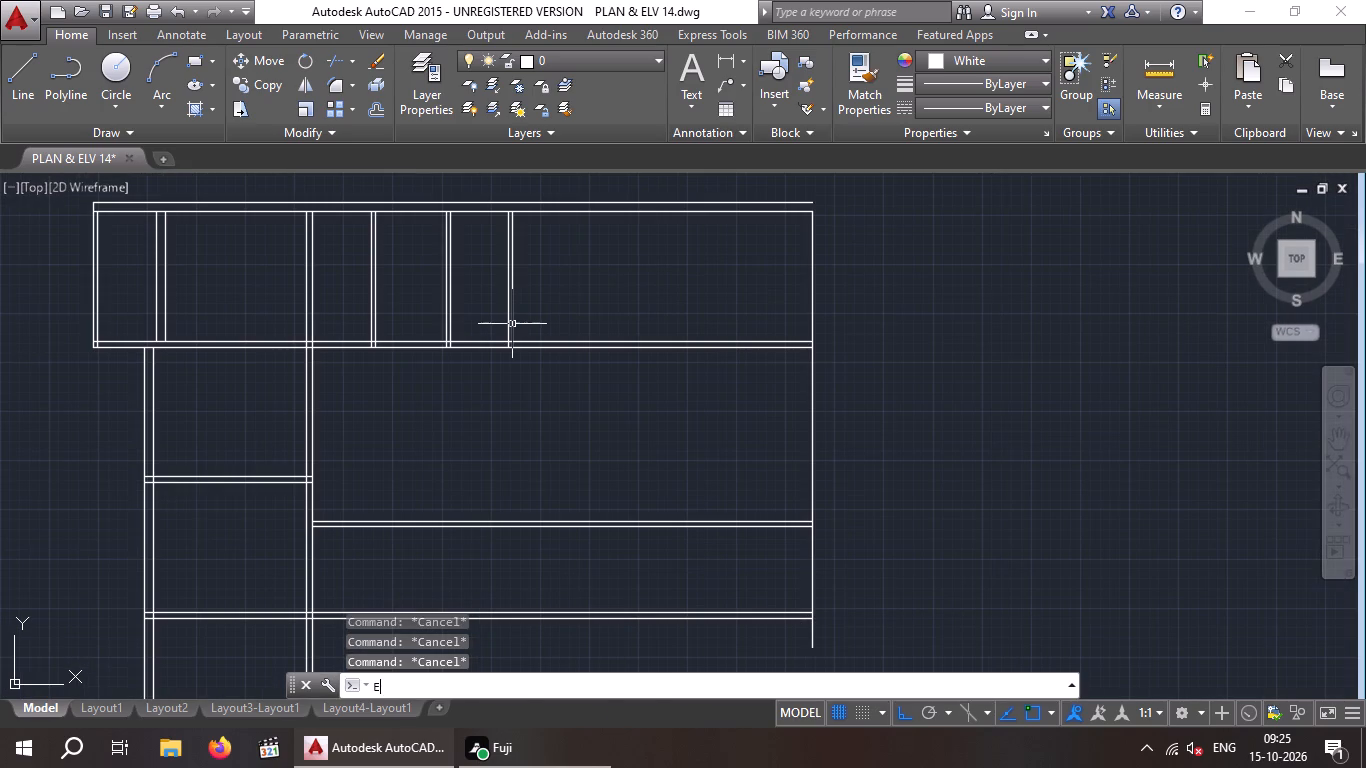
key("space")
key("space")
left_click(512, 324)
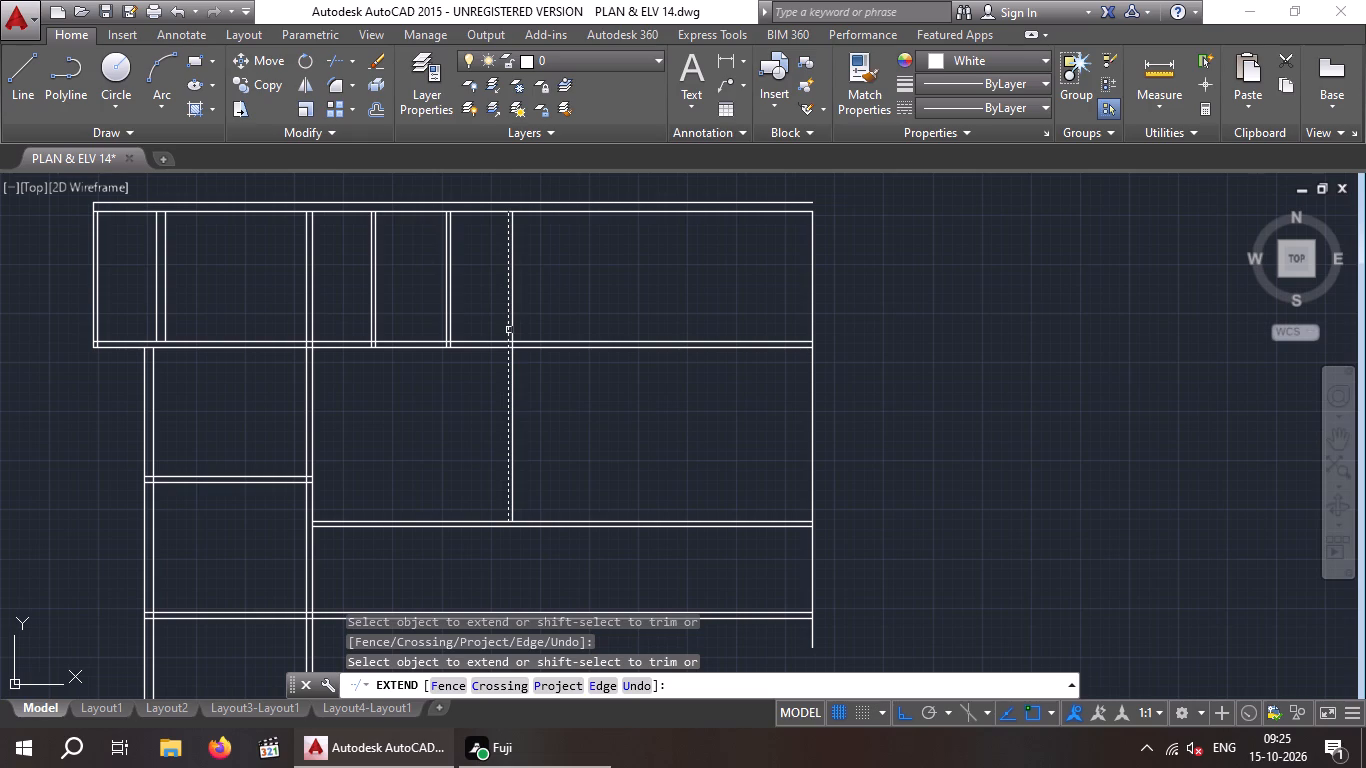
left_click(509, 330)
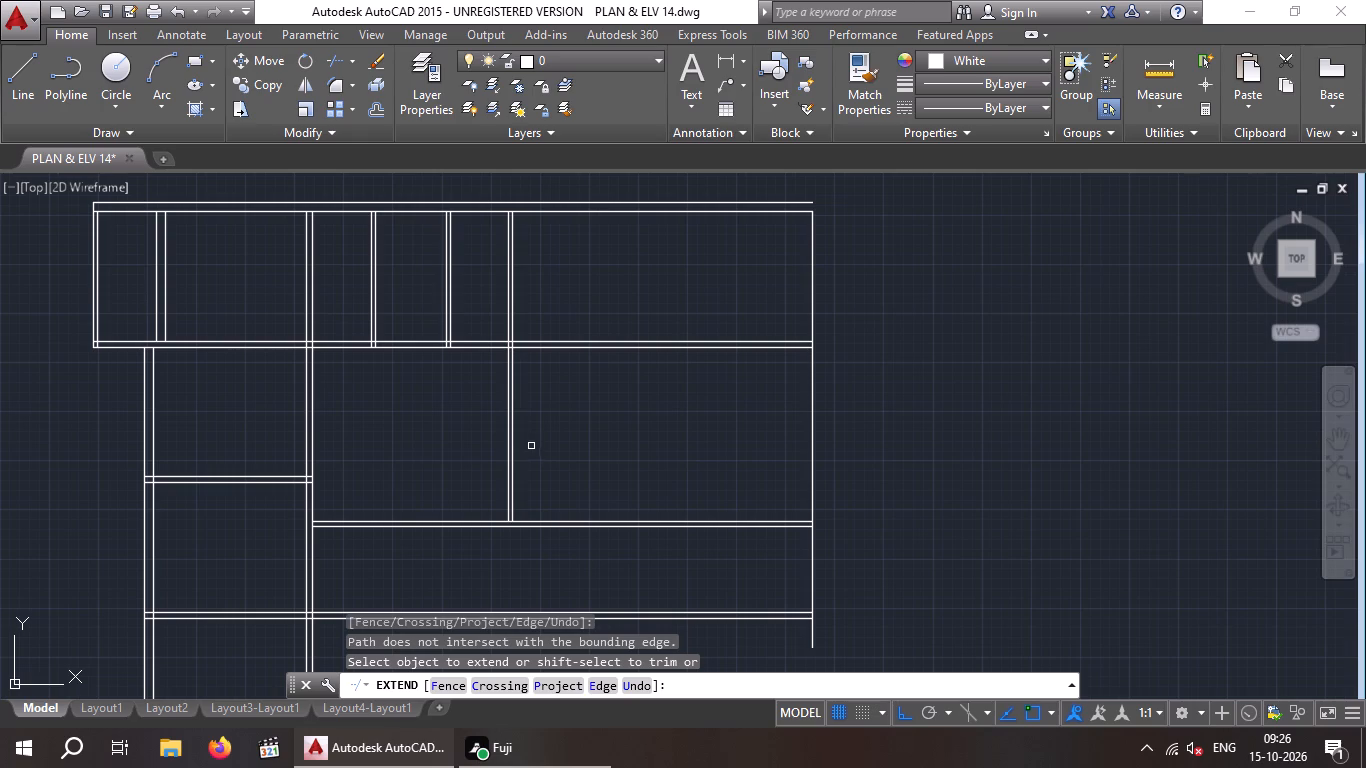
Draw a short horizontal line across the extended partition, a short distance below the top row's lower wall.
left_click(17, 71)
scroll(514, 409, "up", 2)
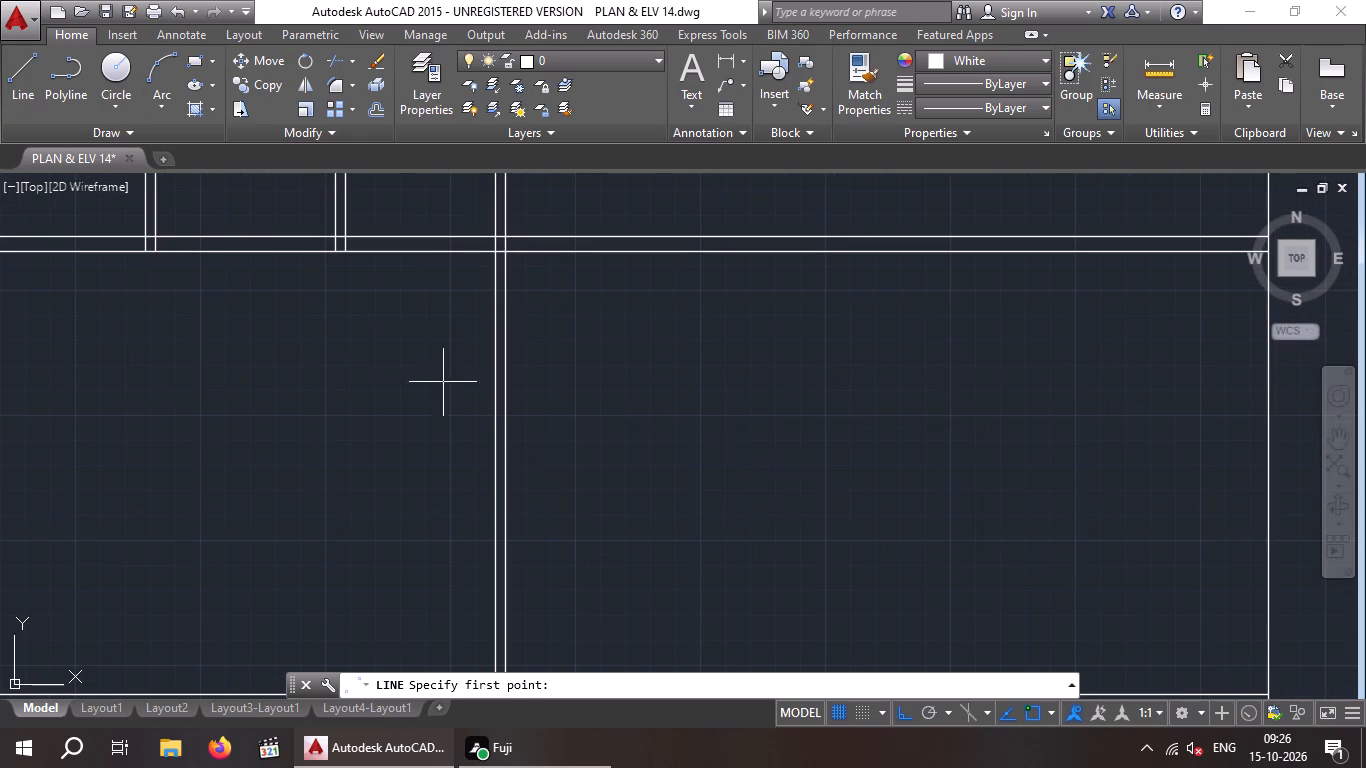
left_click(395, 389)
left_click(627, 426)
key("Escape")
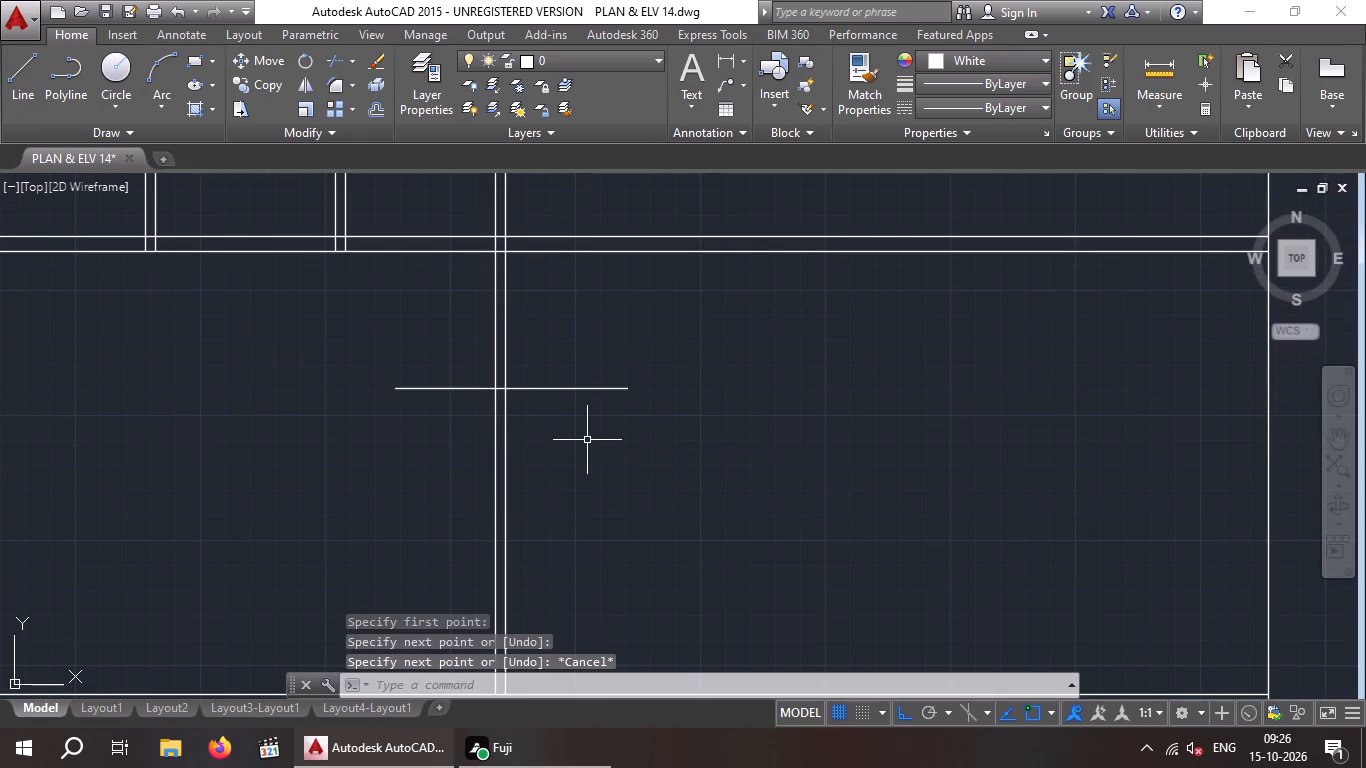
Trim the short line's overhanging ends and the partition's two lines below it, leaving a closed wall stub.
type("TR")
key("space")
key("space")
left_click_drag(592, 452, 593, 452)
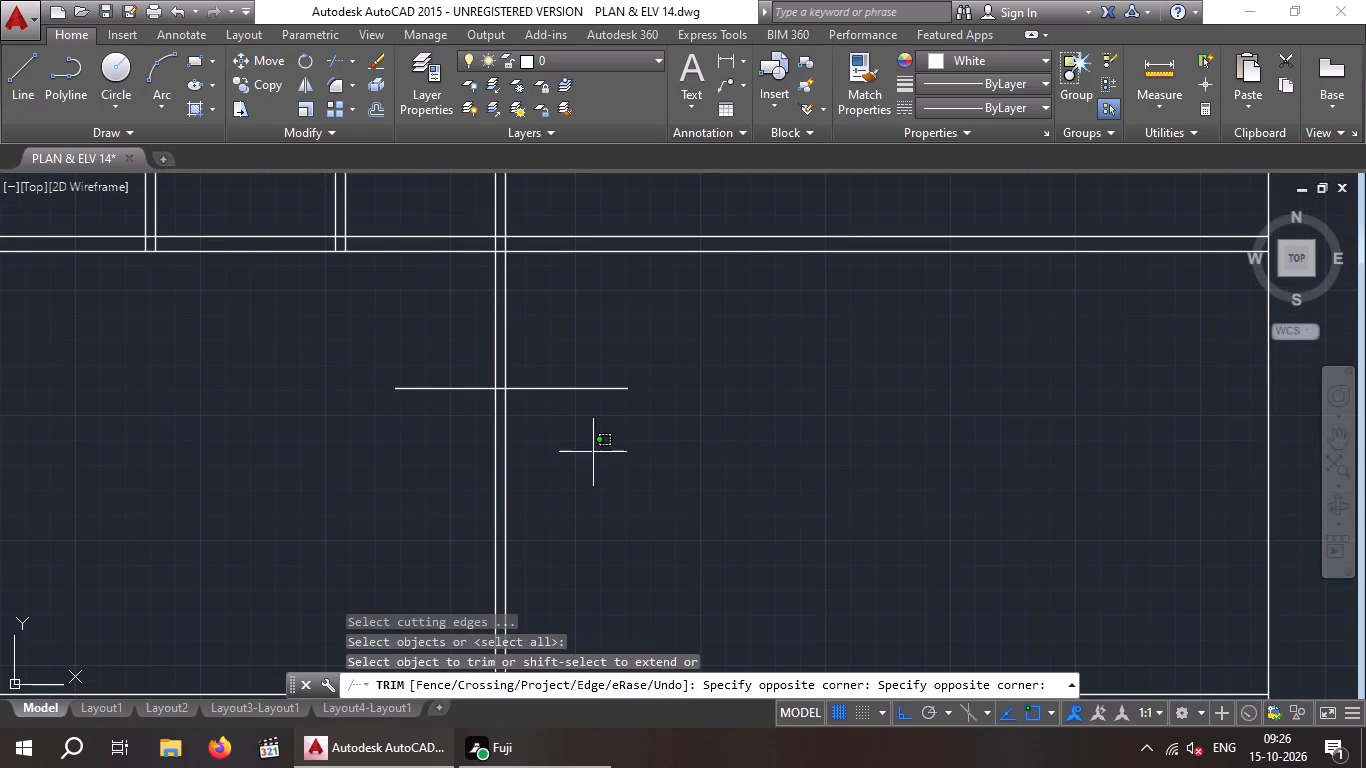
left_click_drag(593, 452, 582, 449)
left_click(556, 346)
left_click_drag(409, 476, 412, 457)
left_click(416, 352)
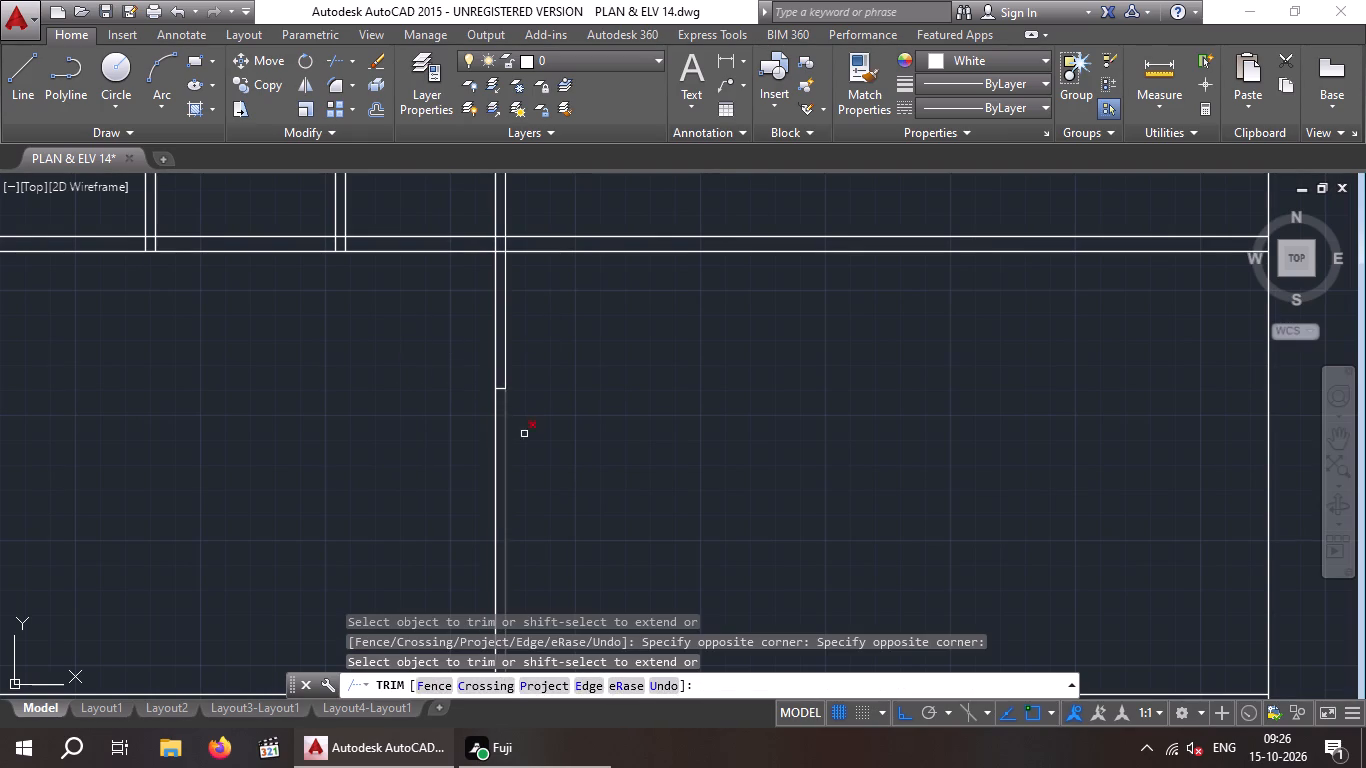
left_click_drag(723, 454, 488, 502)
left_click(352, 527)
scroll(360, 520, "down", 3)
middle_click_drag(487, 488, 433, 513)
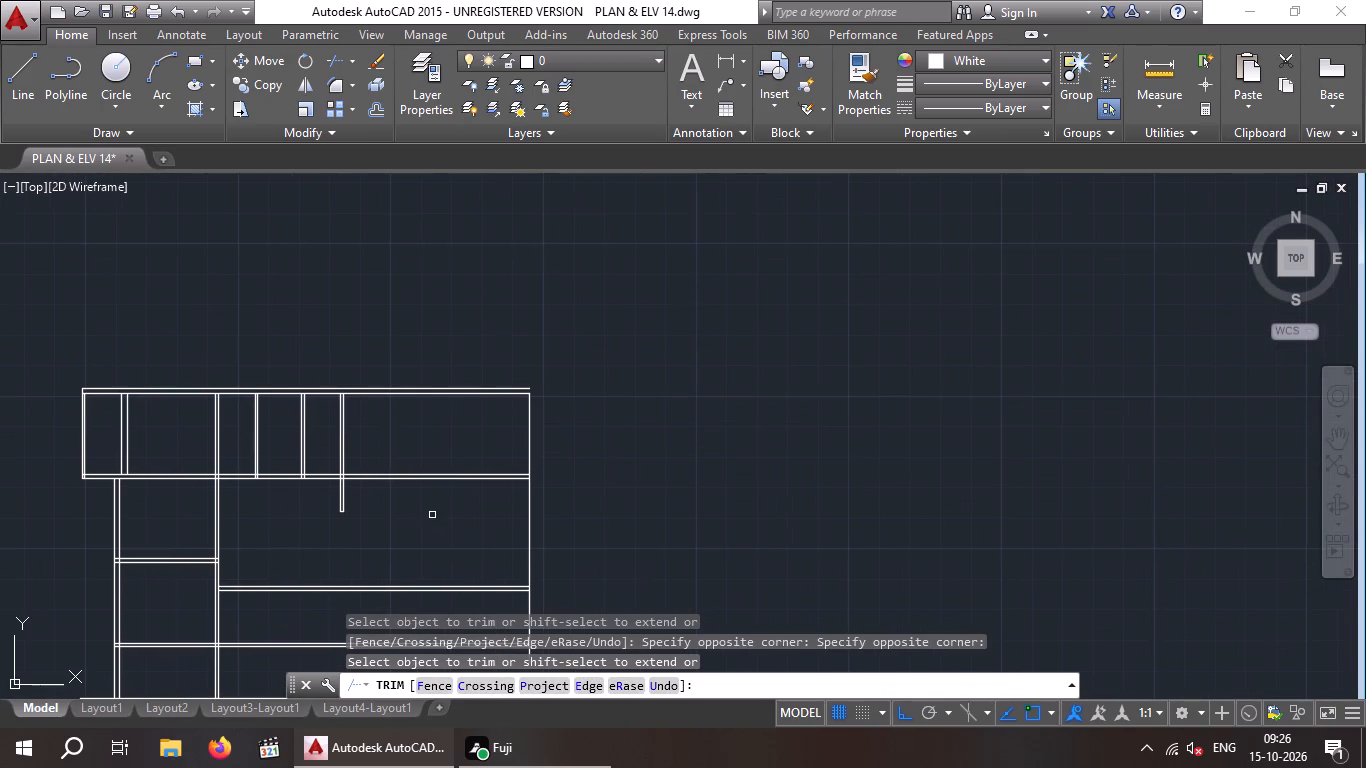
key("Escape")
key("Escape")
key("Escape")
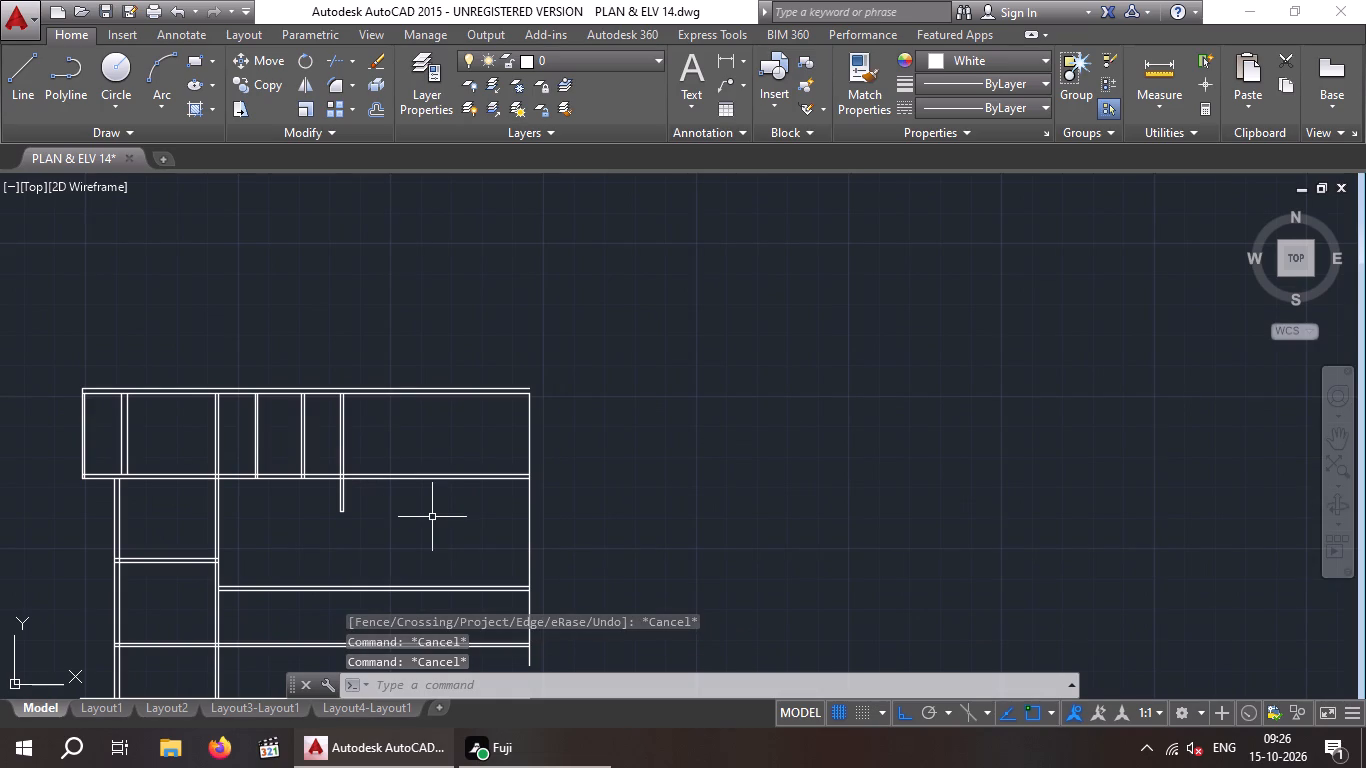
Offset the right-hand line of the stubbed partition 11' to the right.
key("o")
key("Return")
type("11'")
key("Return")
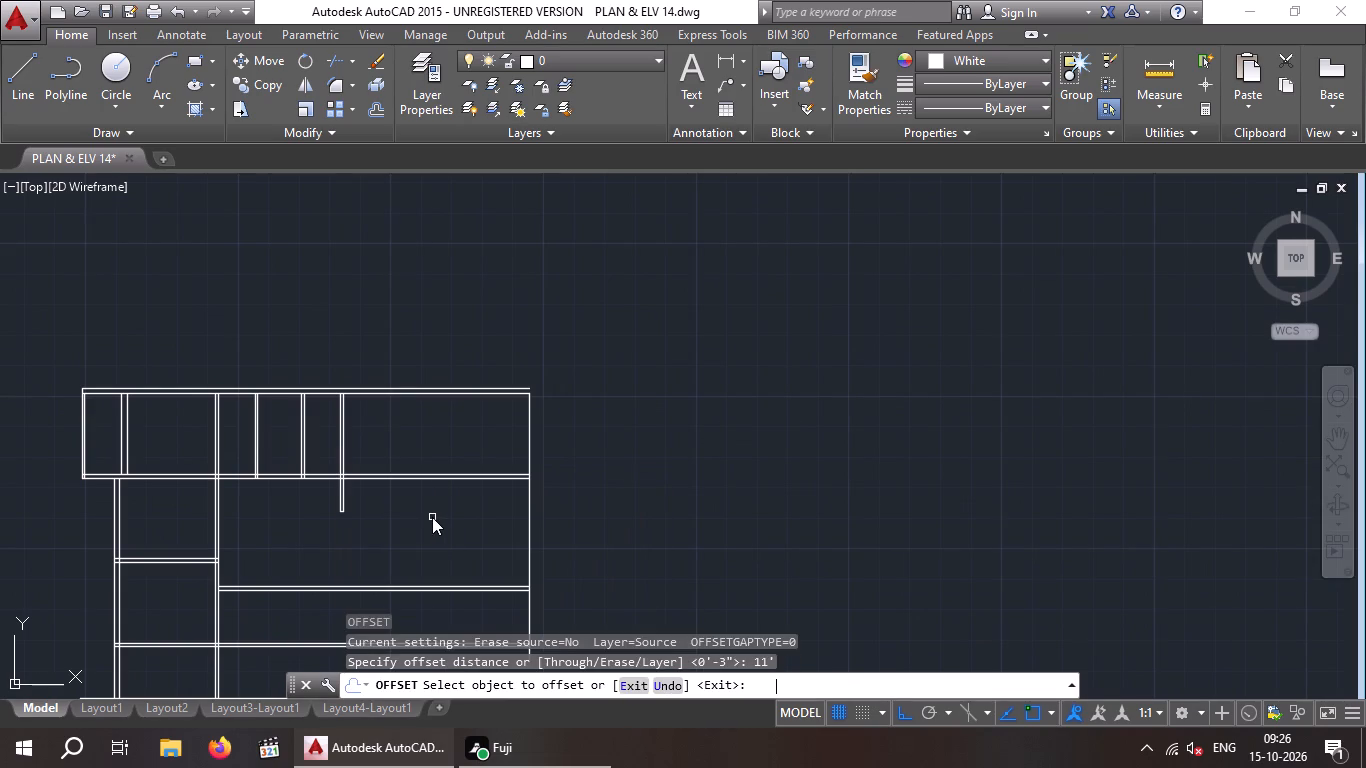
scroll(353, 439, "up", 2)
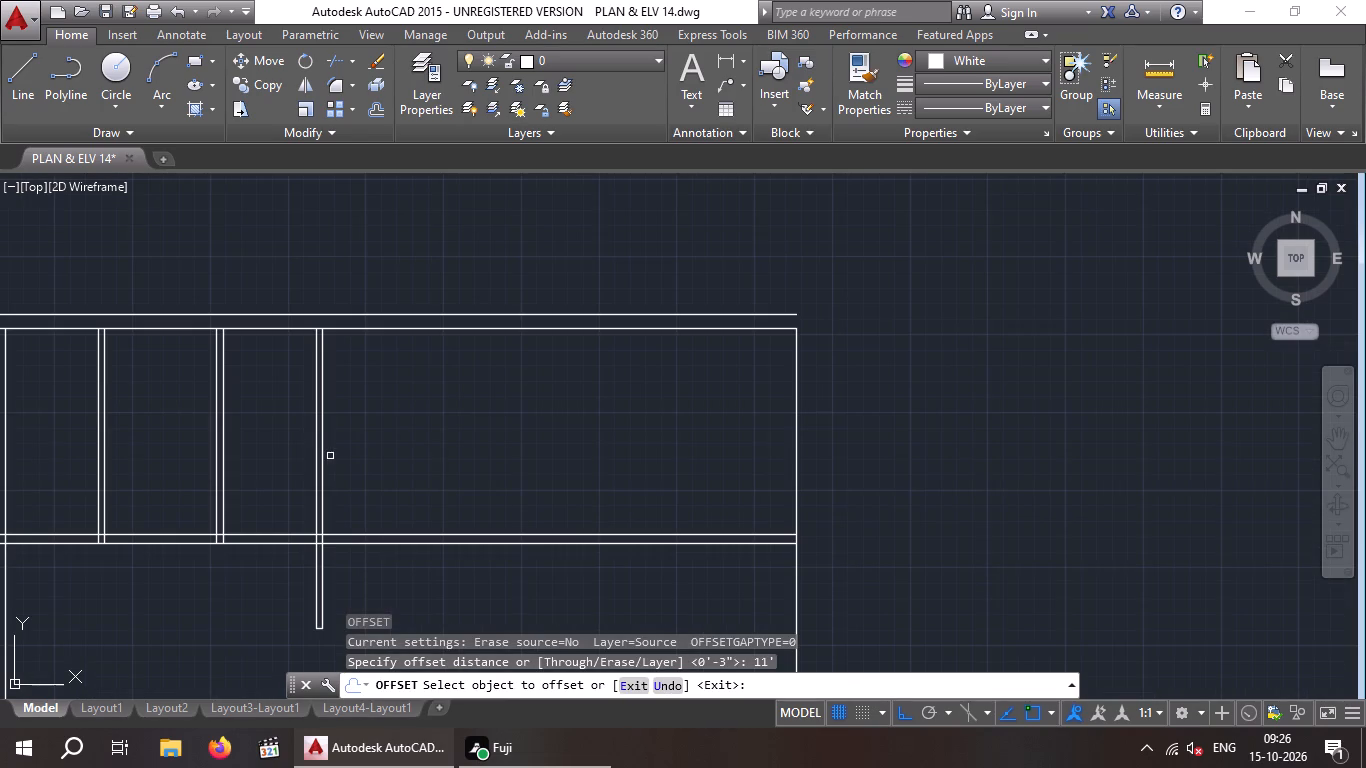
left_click_drag(322, 463, 373, 470)
left_click(629, 492)
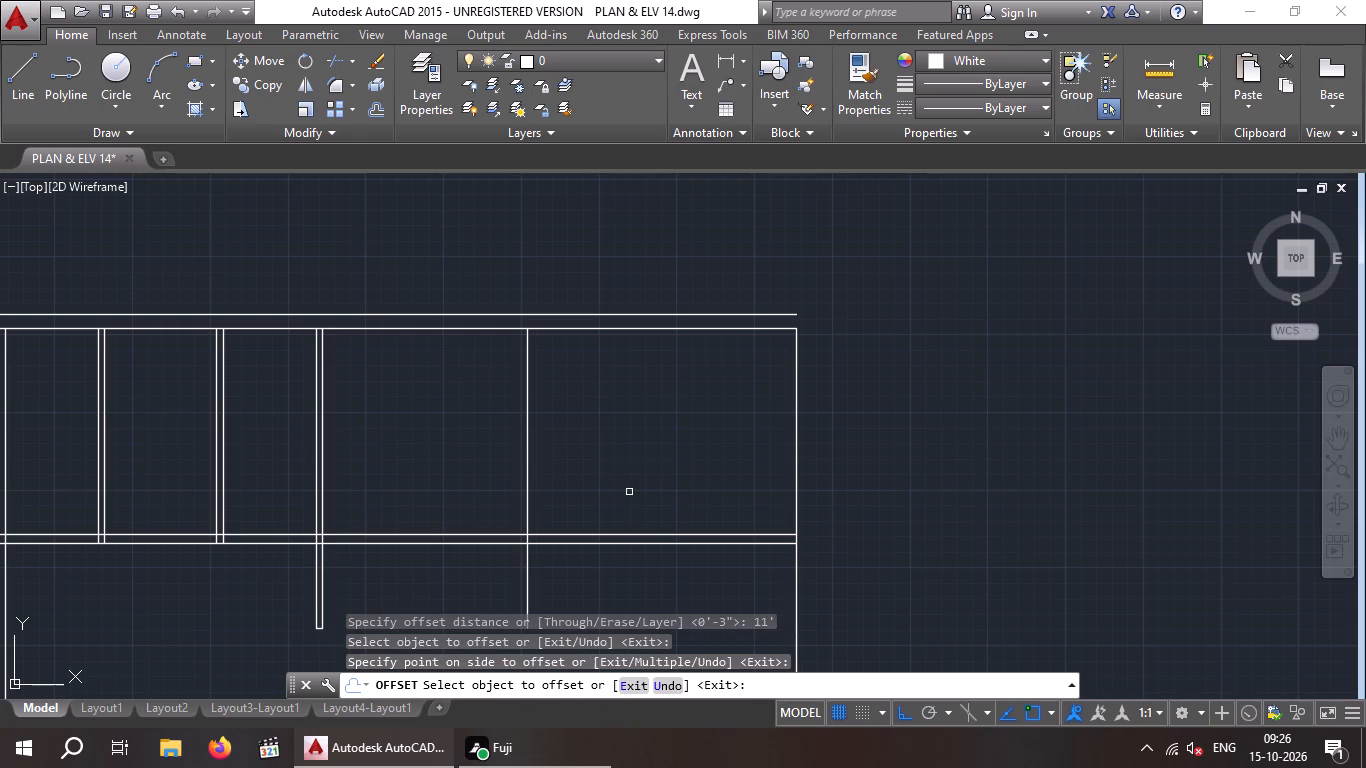
key("Escape")
key("Escape")
Offset the new vertical line 6" to the right to form a 6" wall.
key("o")
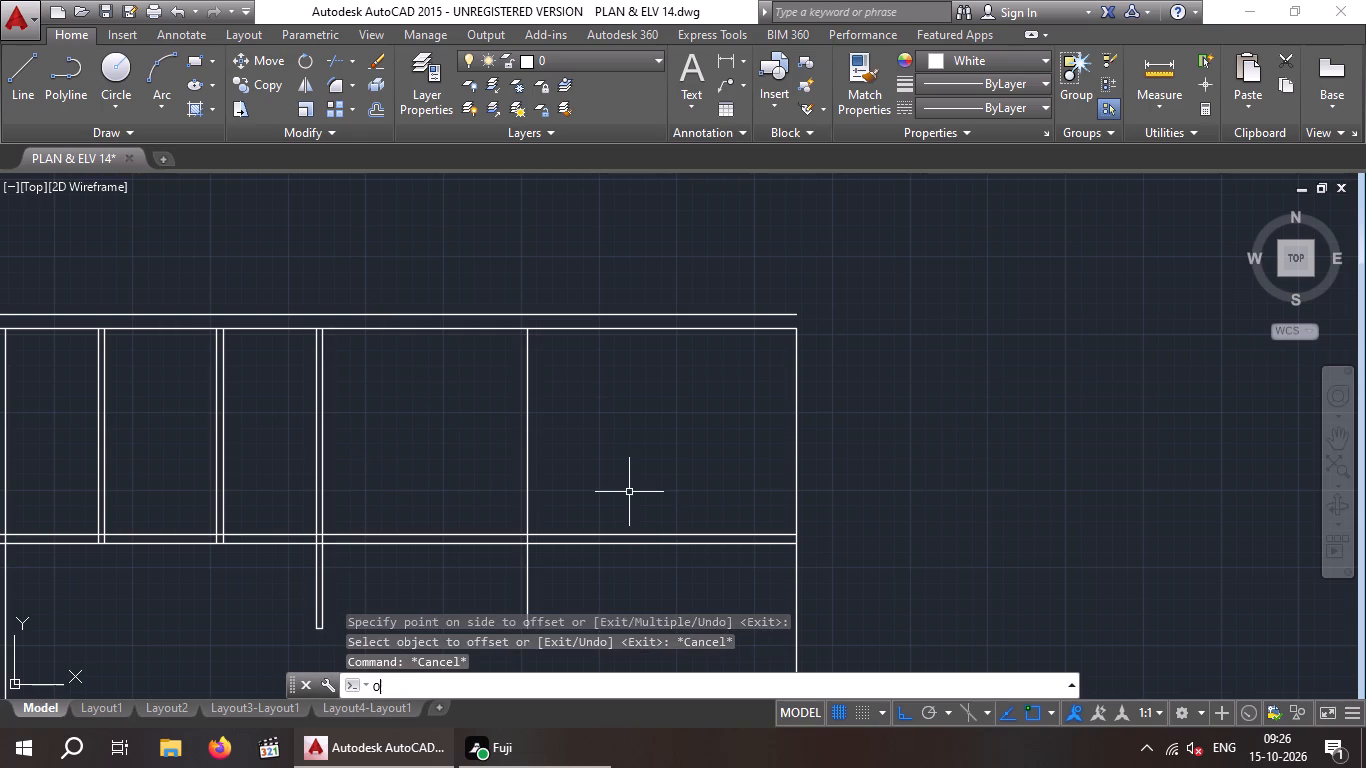
key("Return")
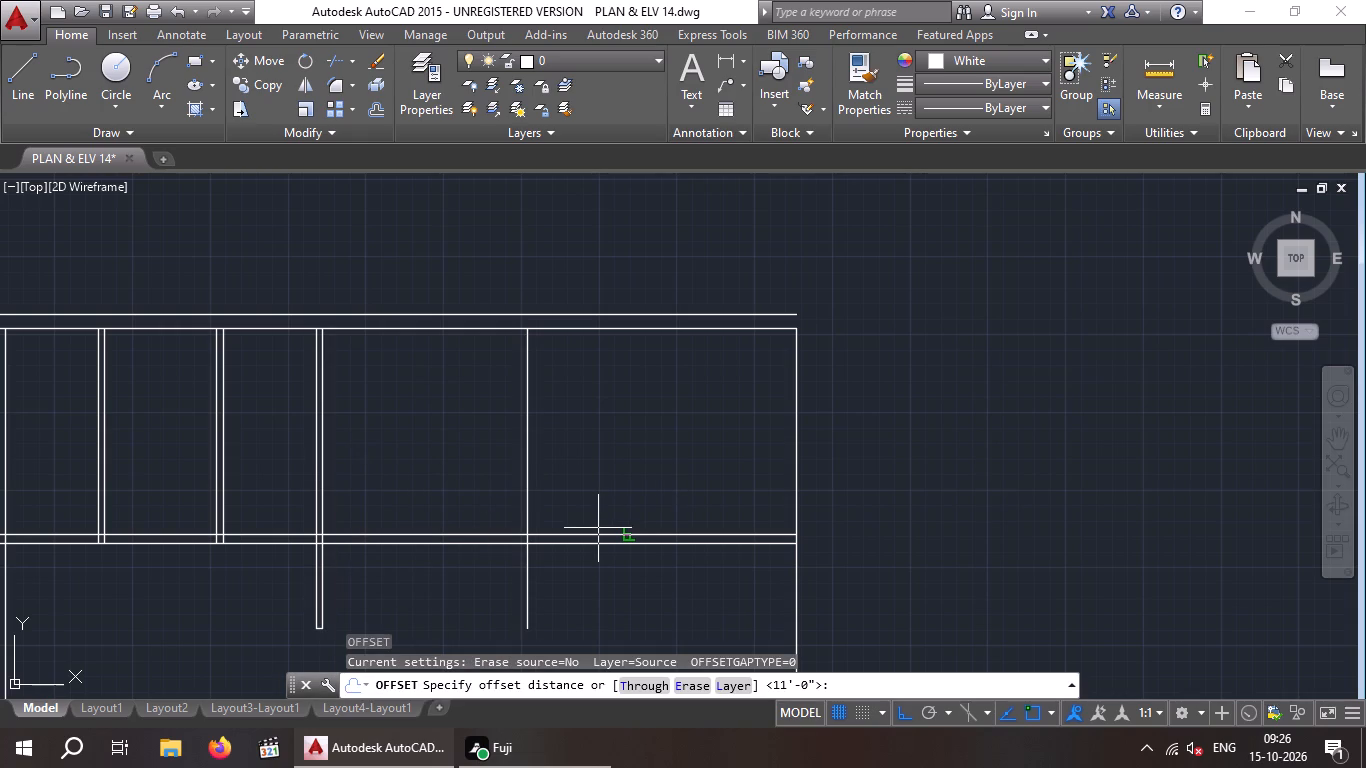
key("6")
key("shift+quotedbl")
key("Return")
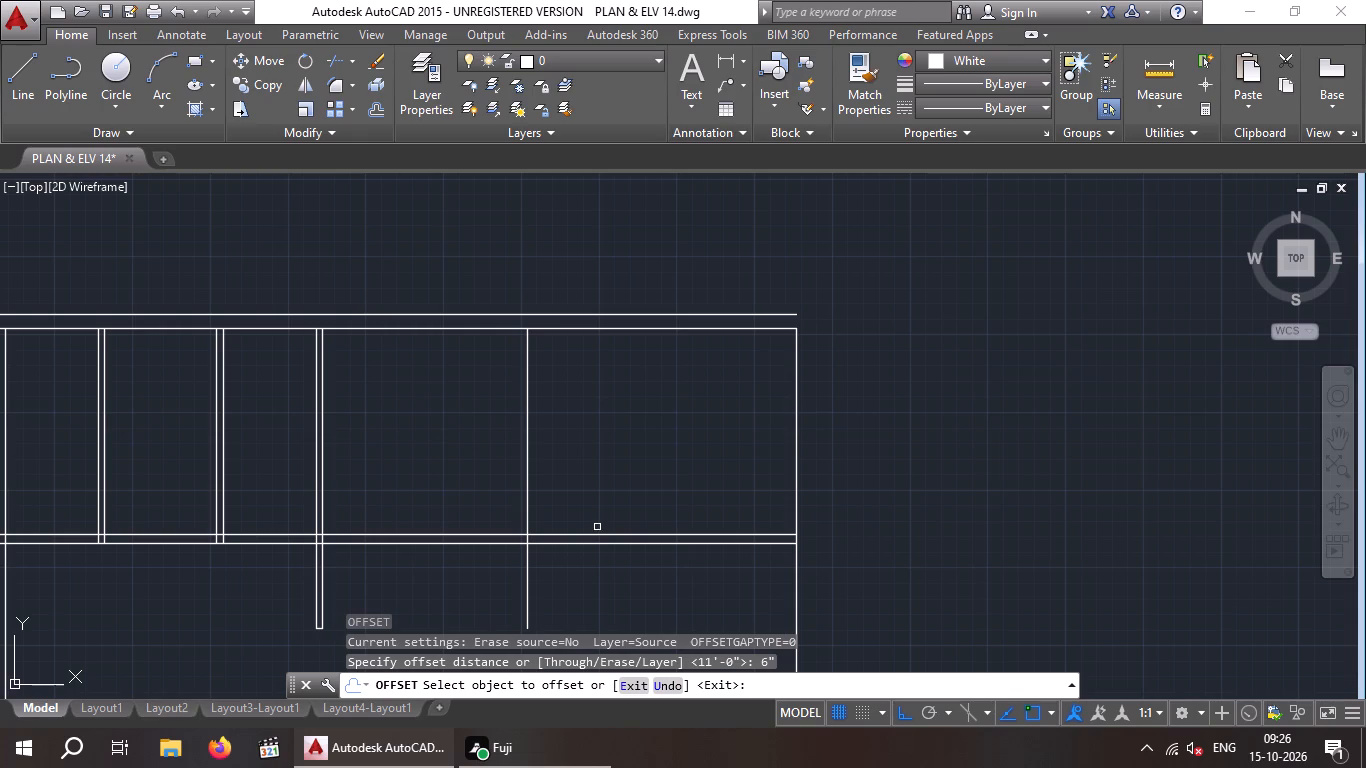
left_click_drag(526, 468, 539, 471)
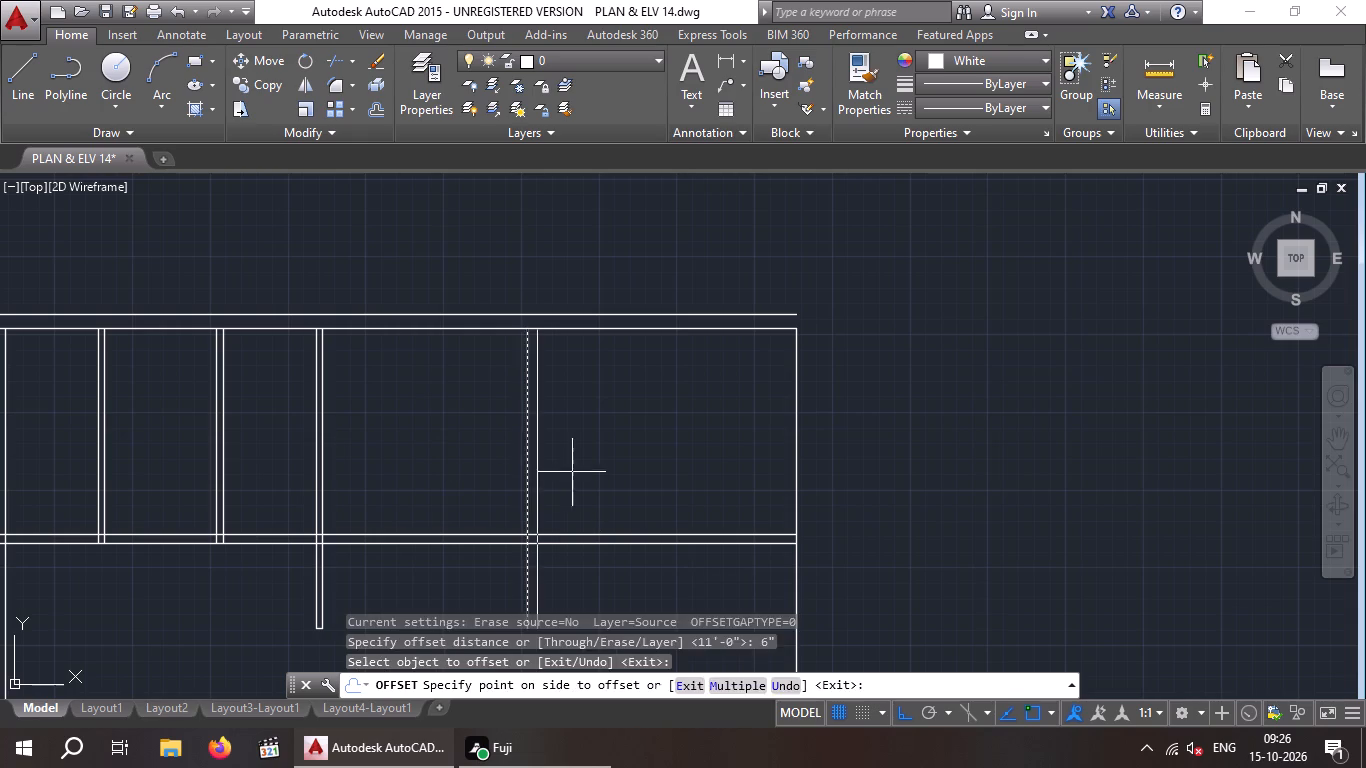
left_click(573, 471)
scroll(573, 471, "down", 2)
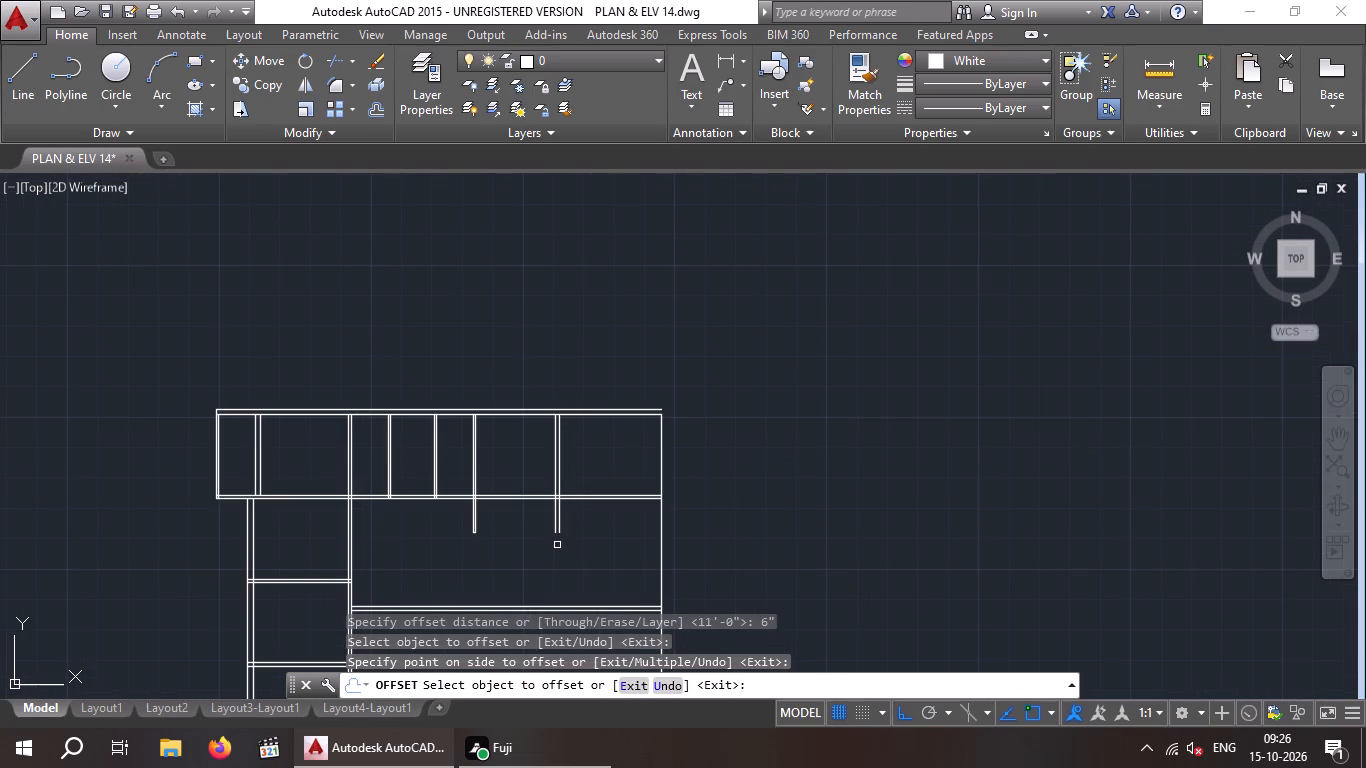
key("Escape")
key("Escape")
key("Escape")
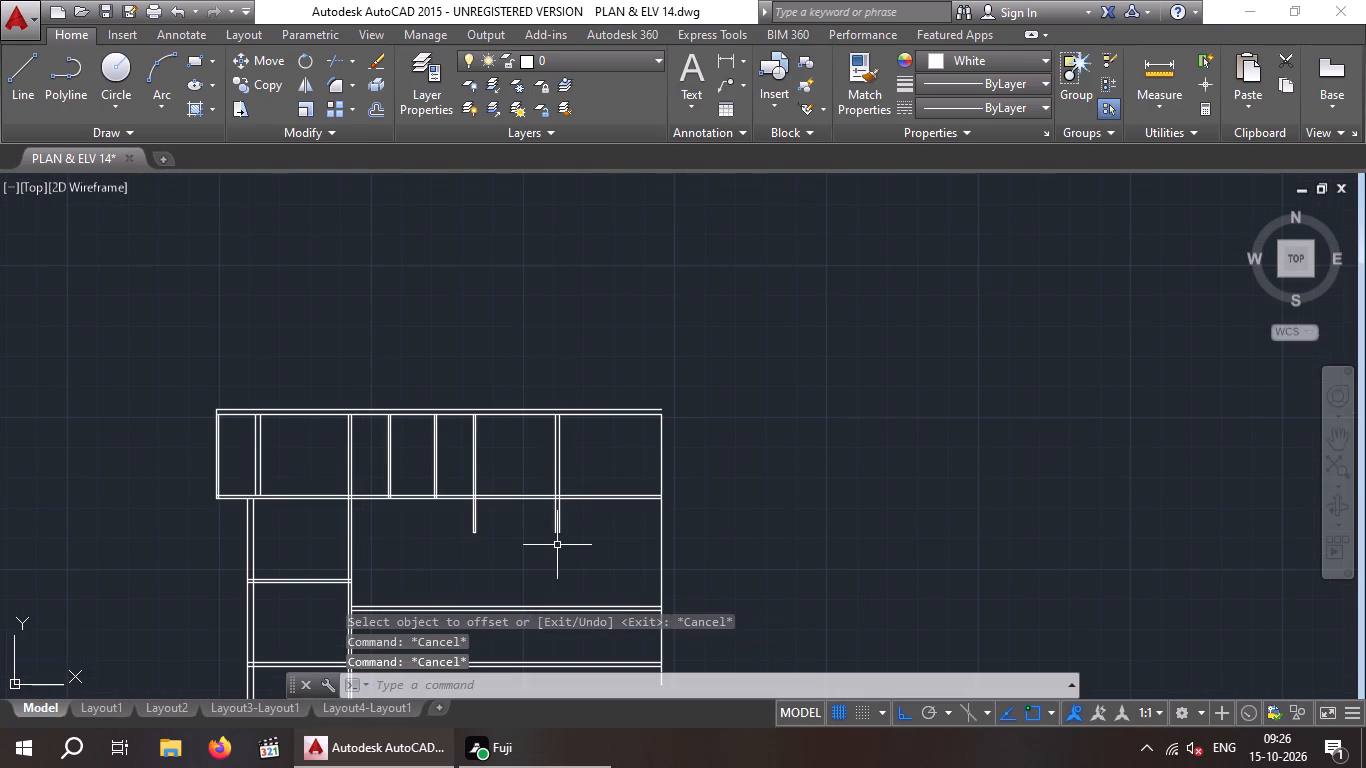
Trim away the lower horizontal double wall line between the long interior vertical wall and the right outer line.
scroll(562, 545, "down", 2)
middle_click_drag(564, 544, 551, 469)
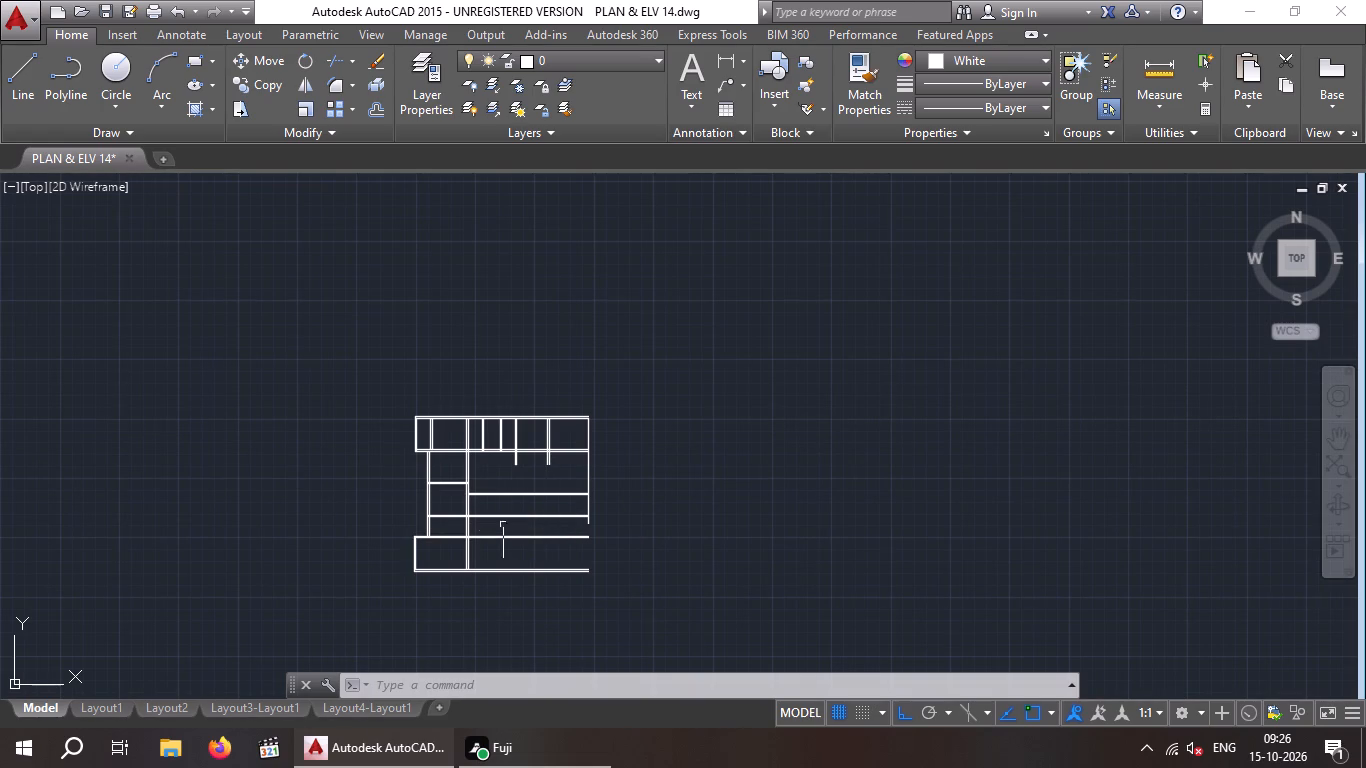
type("TR")
key("space")
key("space")
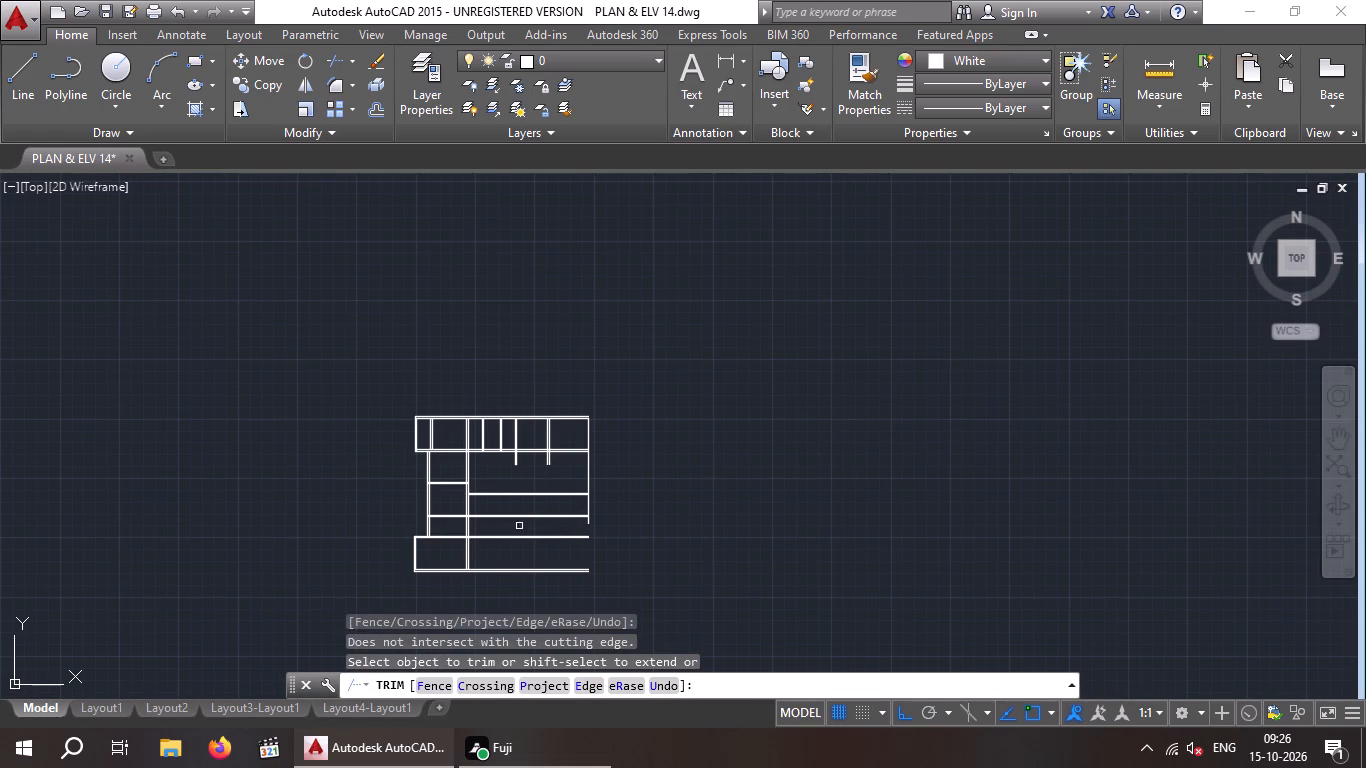
scroll(519, 523, "up", 3)
left_click_drag(533, 526, 487, 555)
left_click(405, 464)
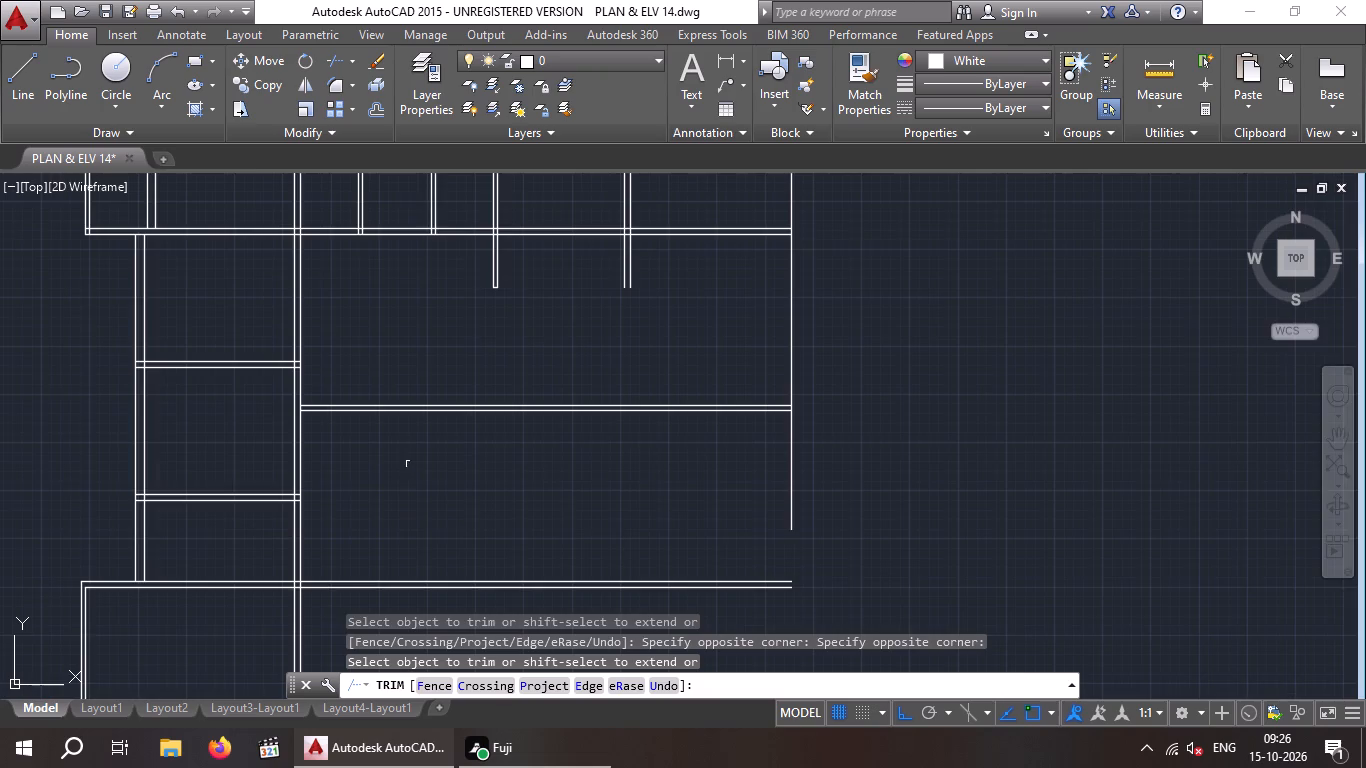
scroll(413, 464, "down", 2)
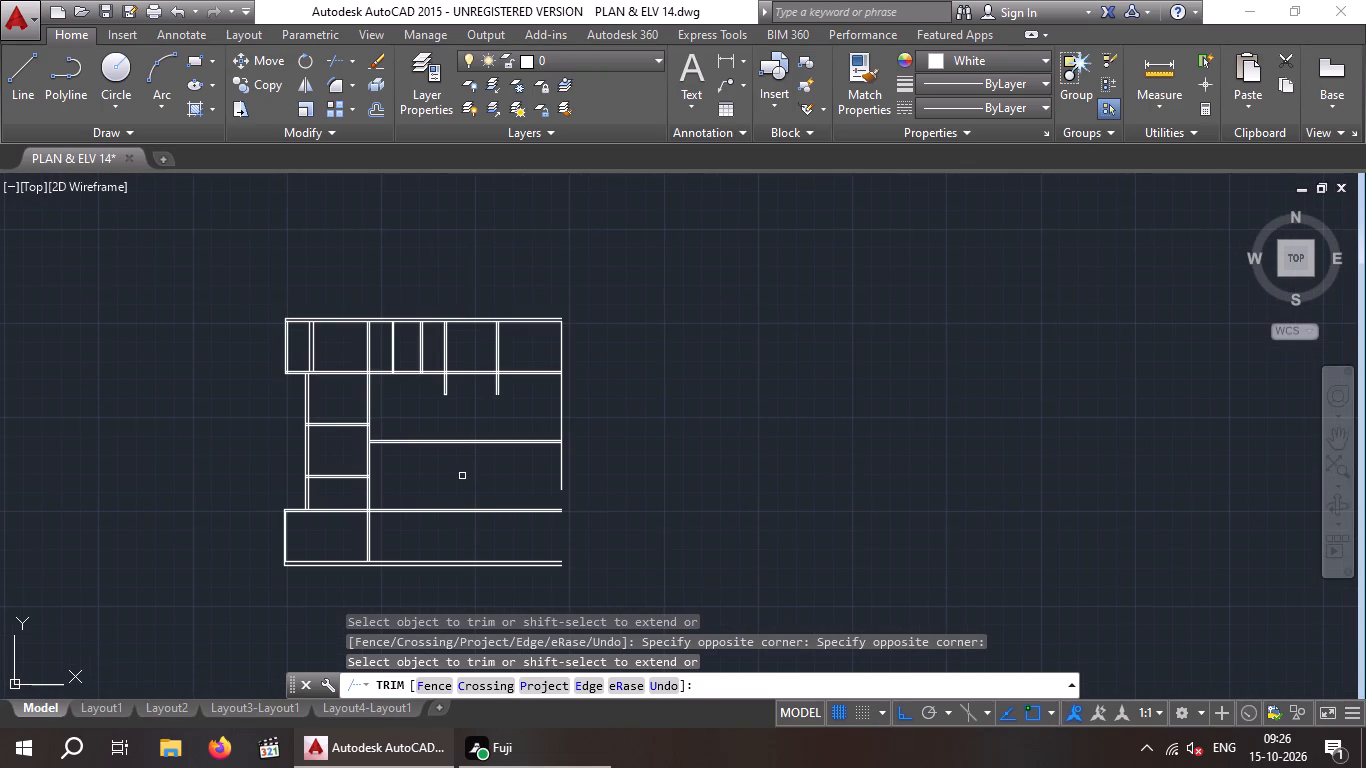
key("Escape")
key("Escape")
Extend both lines of the new 6" vertical wall down to the horizontal 6" wall in the middle area.
type("EX")
key("space")
key("space")
scroll(490, 392, "up", 2)
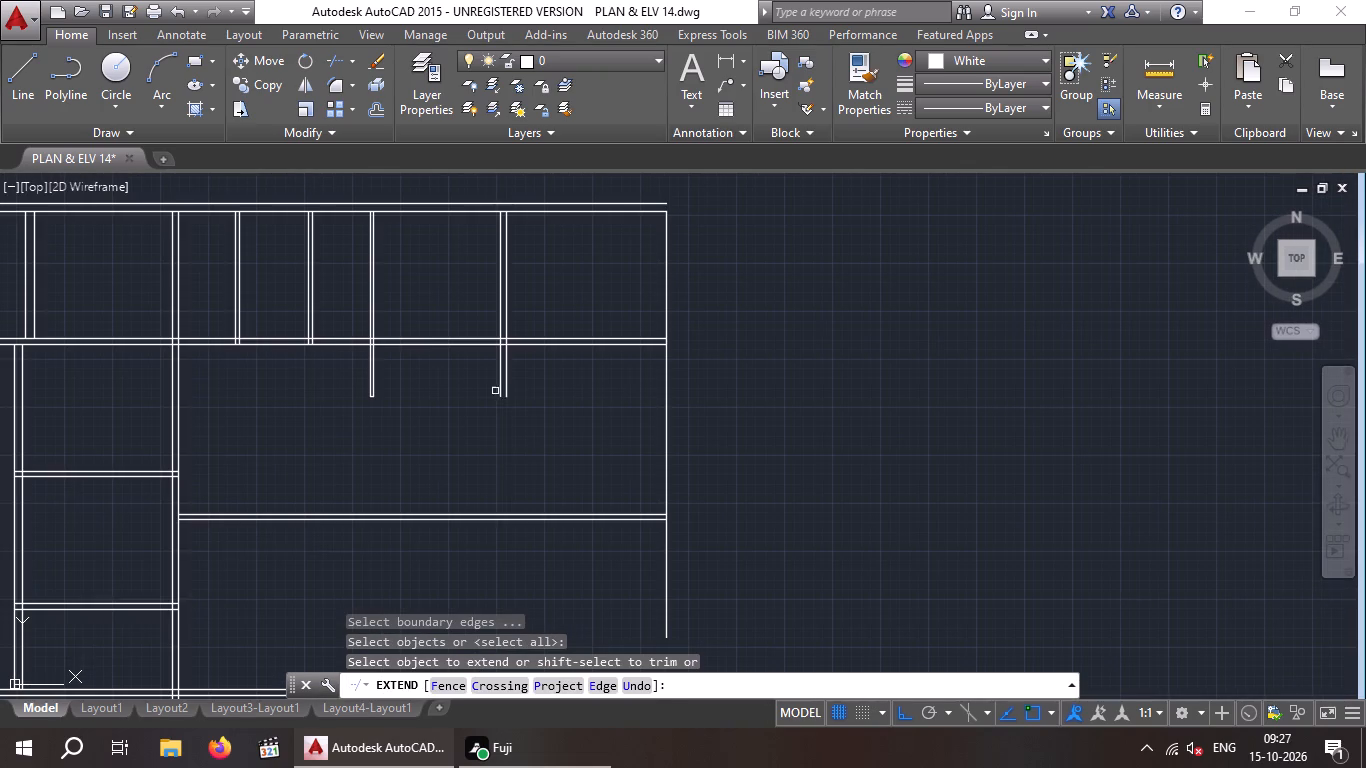
left_click(501, 386)
left_click(505, 386)
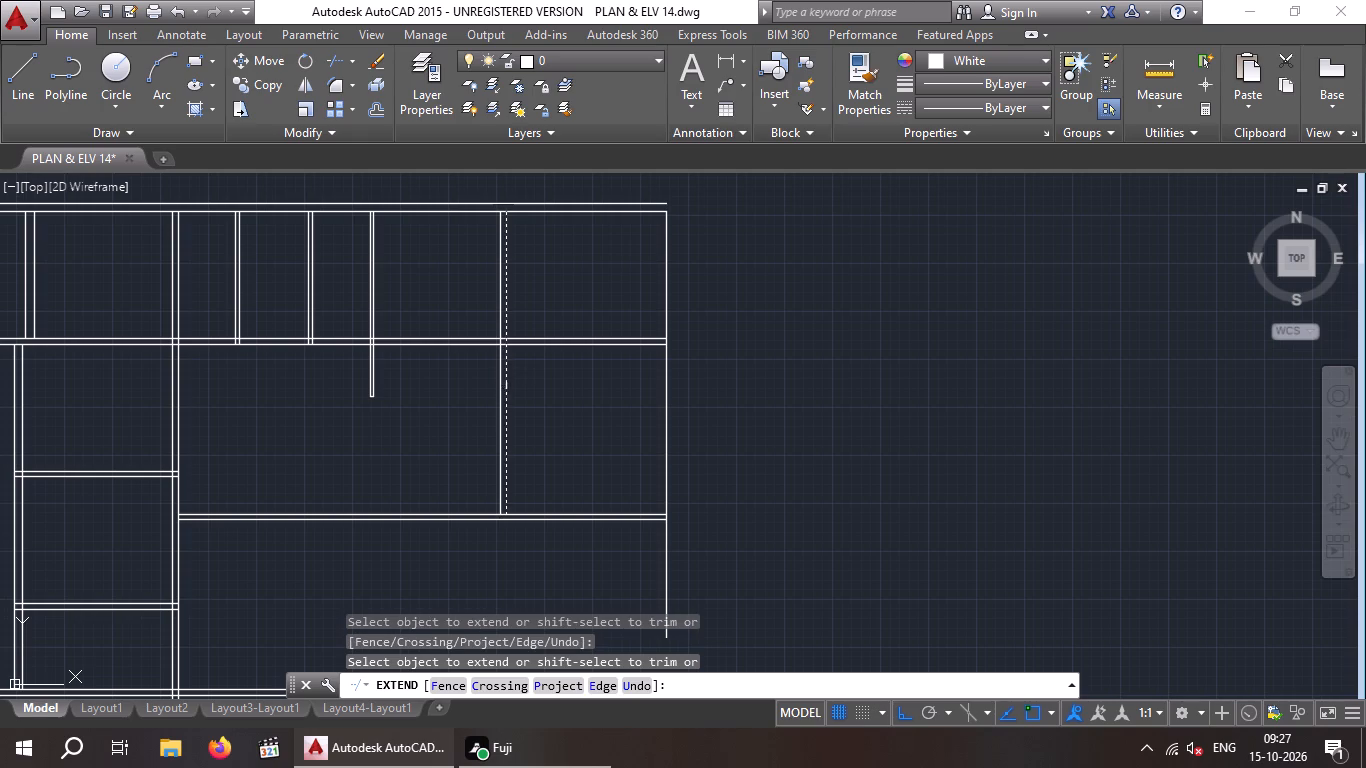
scroll(511, 468, "down", 1)
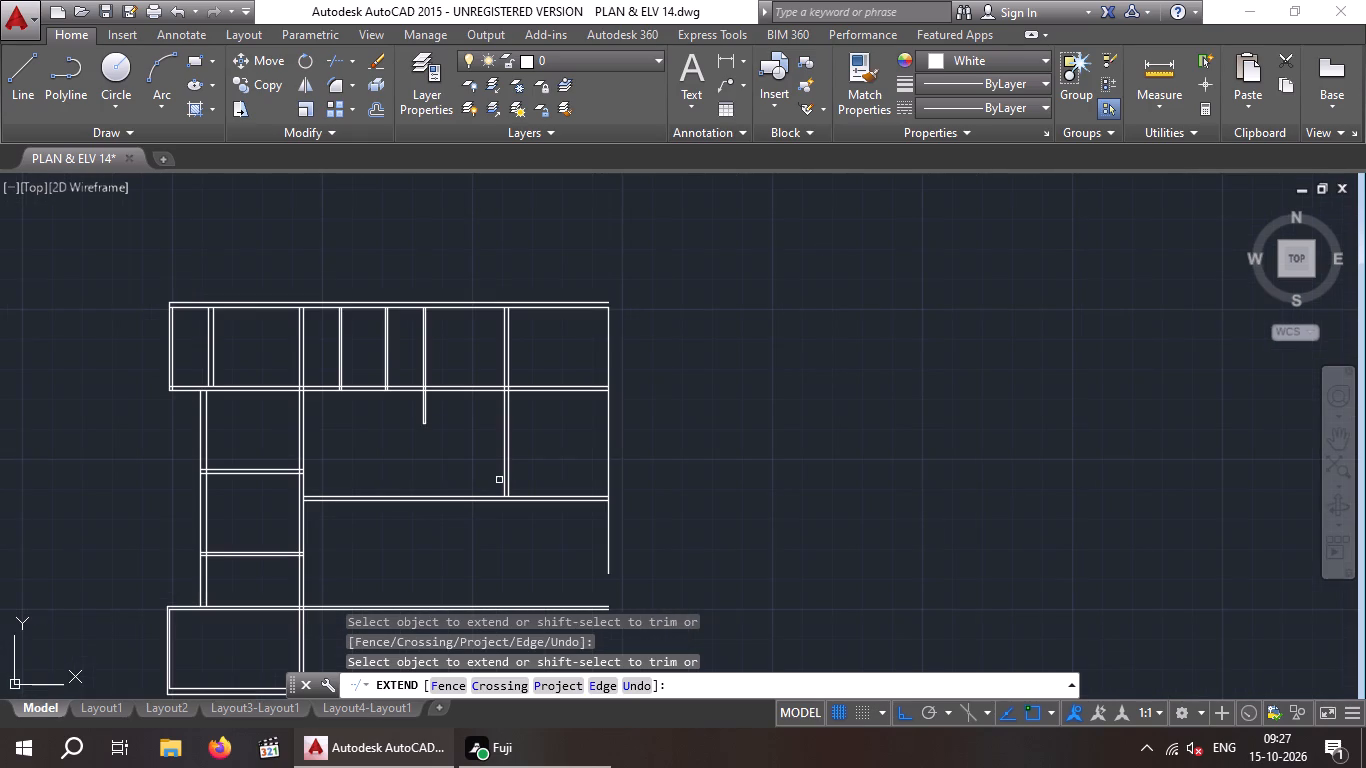
Extend both lines of the right-hand 6" vertical wall down to the inner line of the bottom outer wall.
left_click(504, 477)
left_click(504, 477)
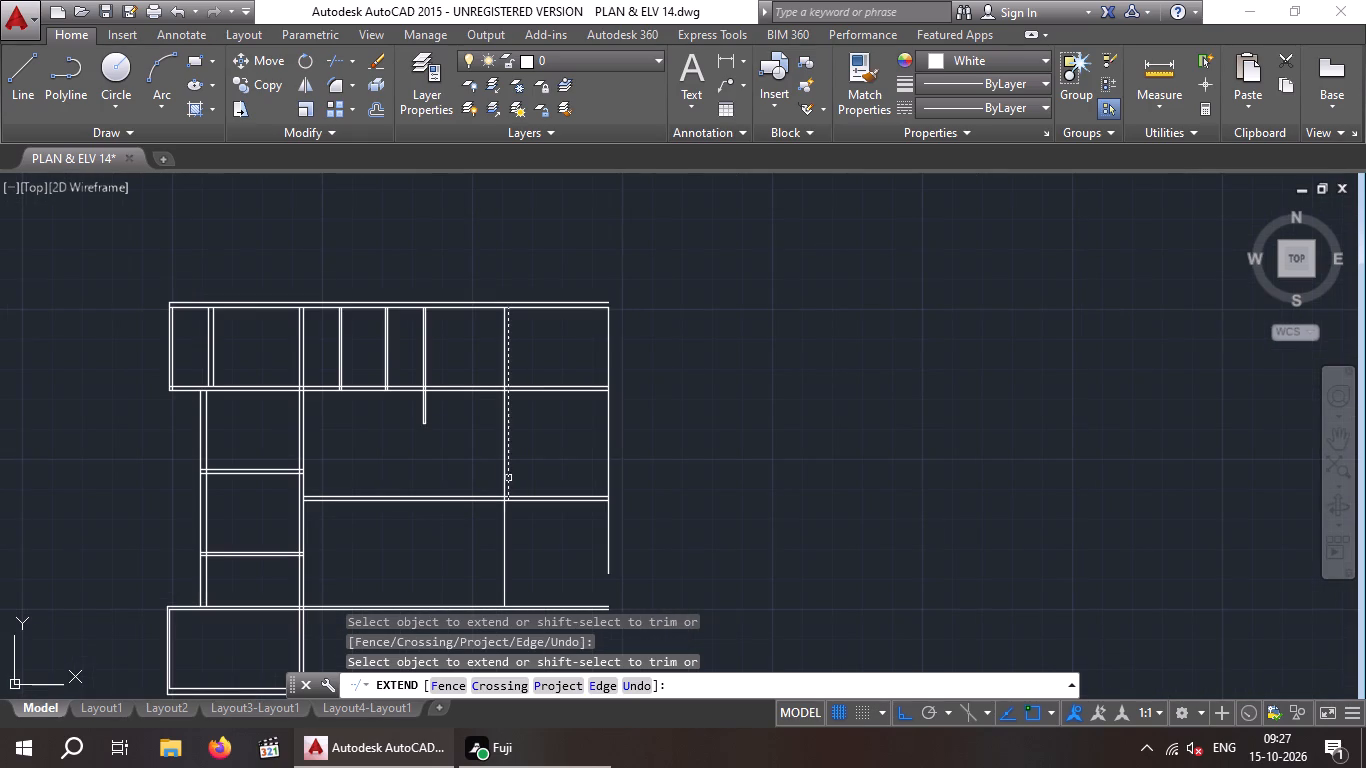
double_click(510, 479)
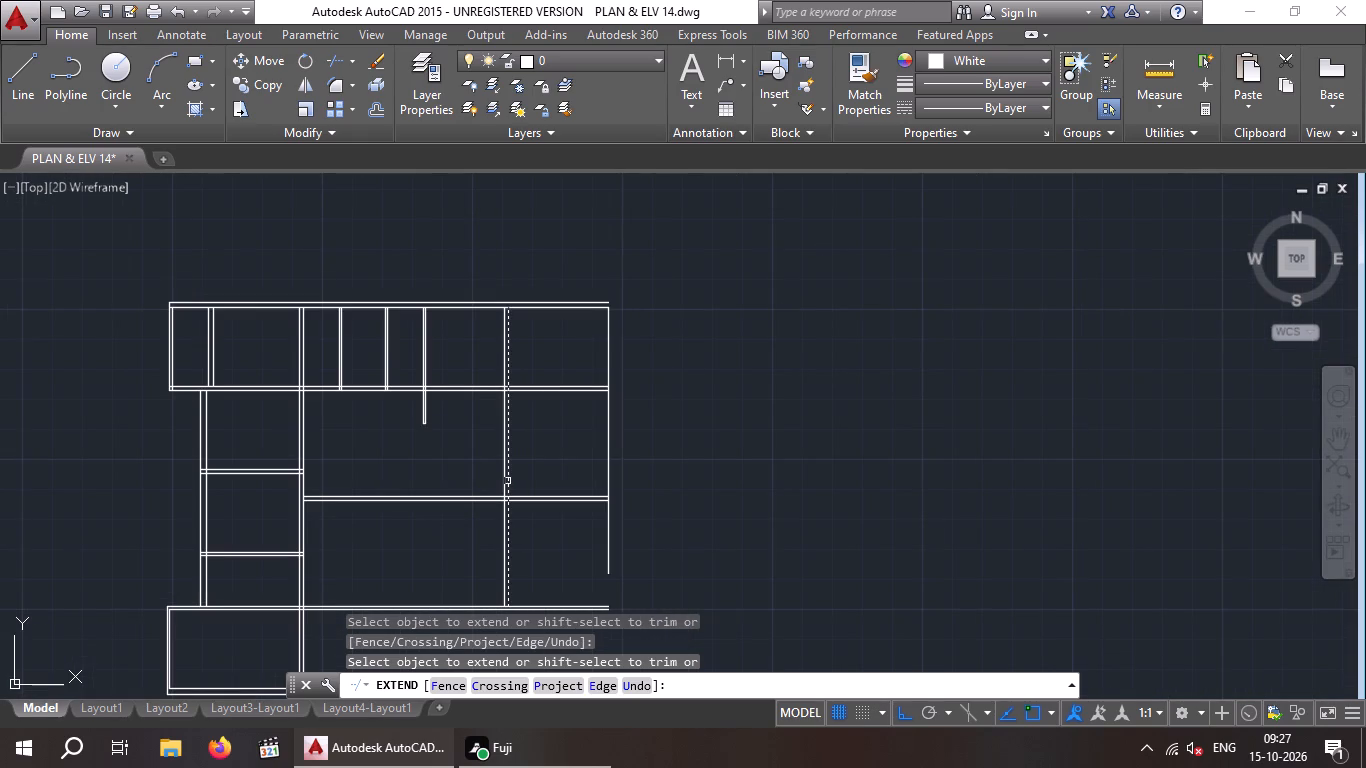
left_click(507, 481)
scroll(526, 468, "down", 1)
middle_click_drag(527, 466, 522, 400)
middle_click(522, 399)
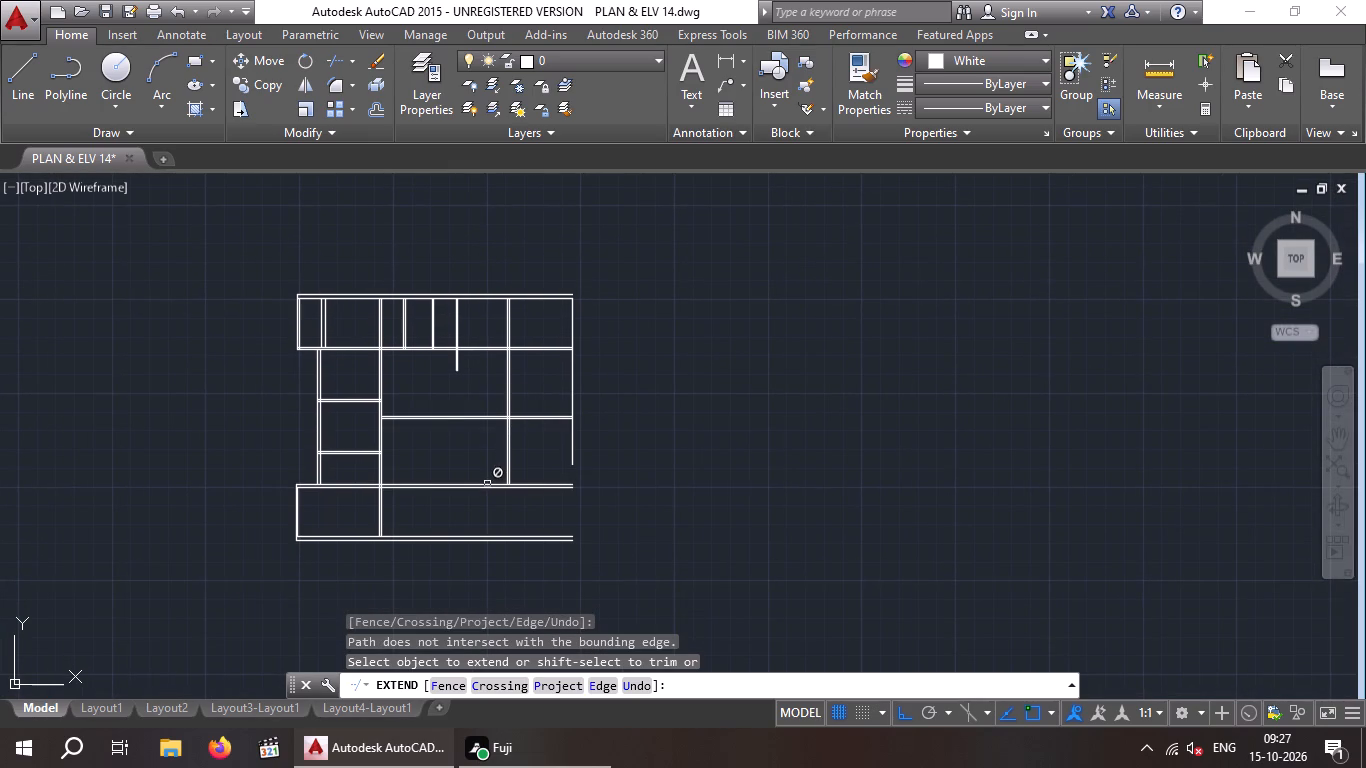
scroll(493, 485, "up", 2)
left_click(526, 476)
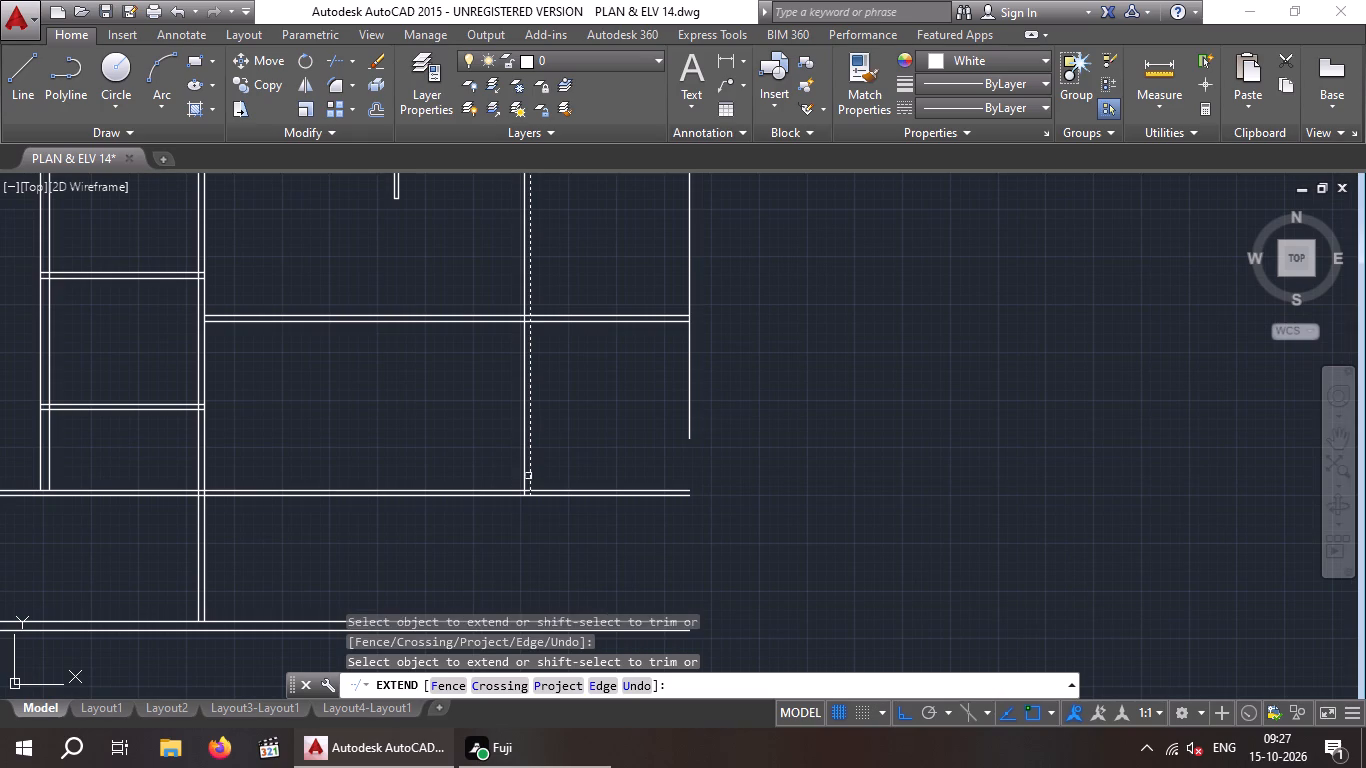
left_click(528, 476)
left_click(523, 473)
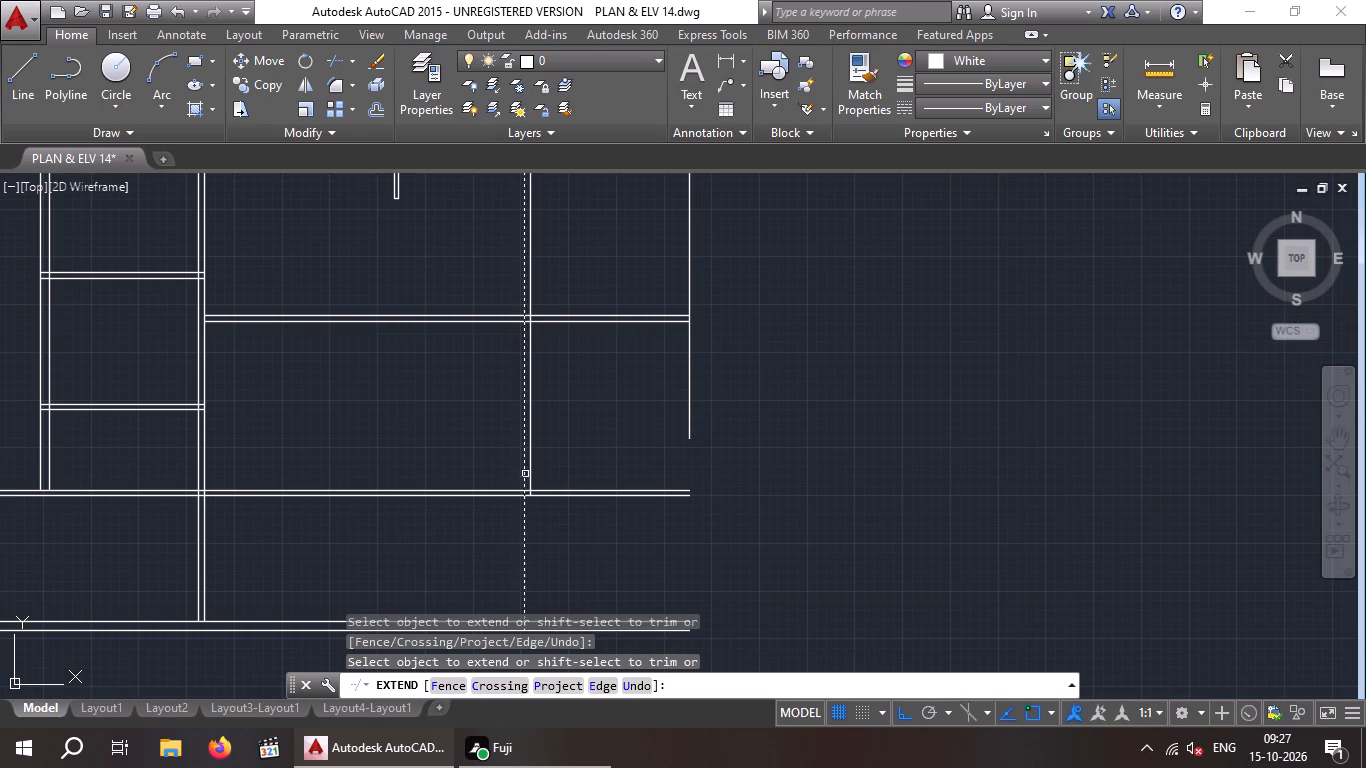
left_click(532, 476)
scroll(541, 472, "down", 2)
middle_click_drag(562, 453, 567, 406)
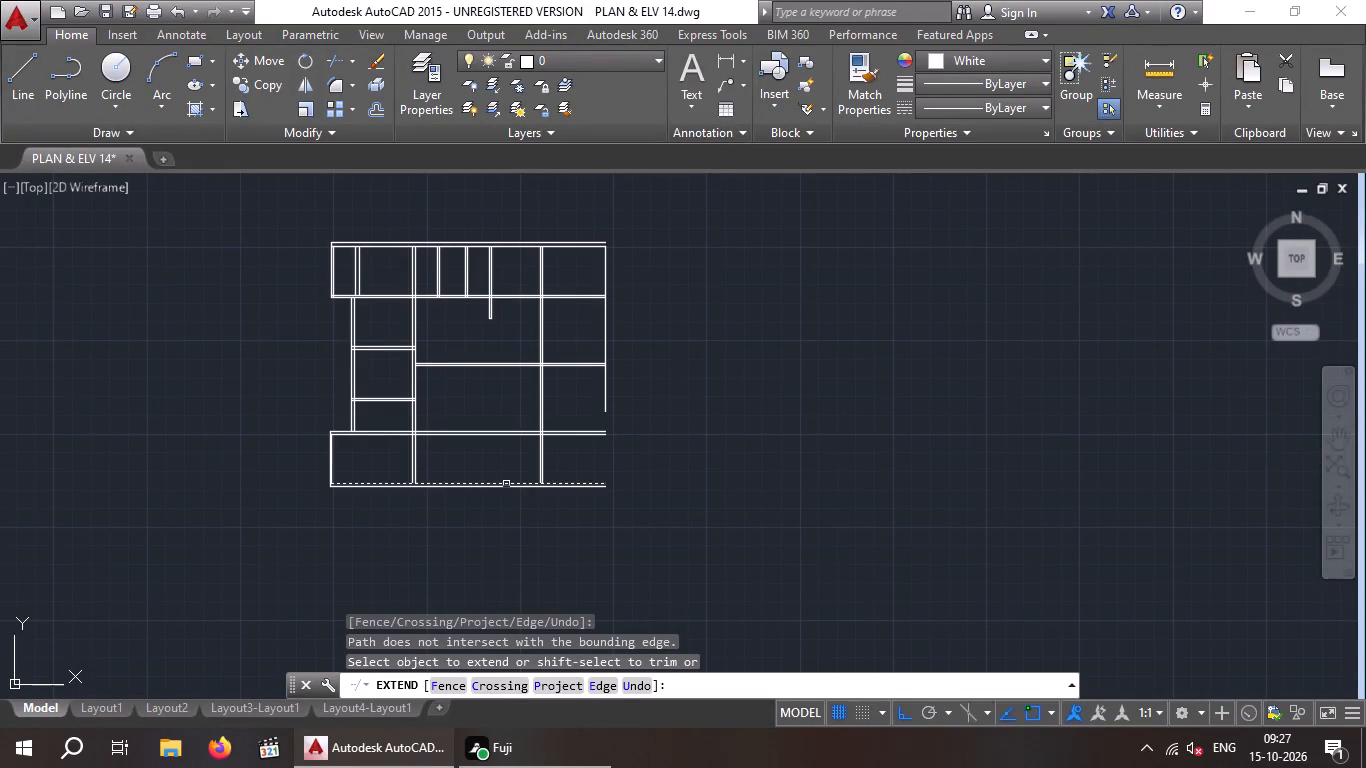
key("Escape")
key("Escape")
key("Escape")
key("Escape")
key("Escape")
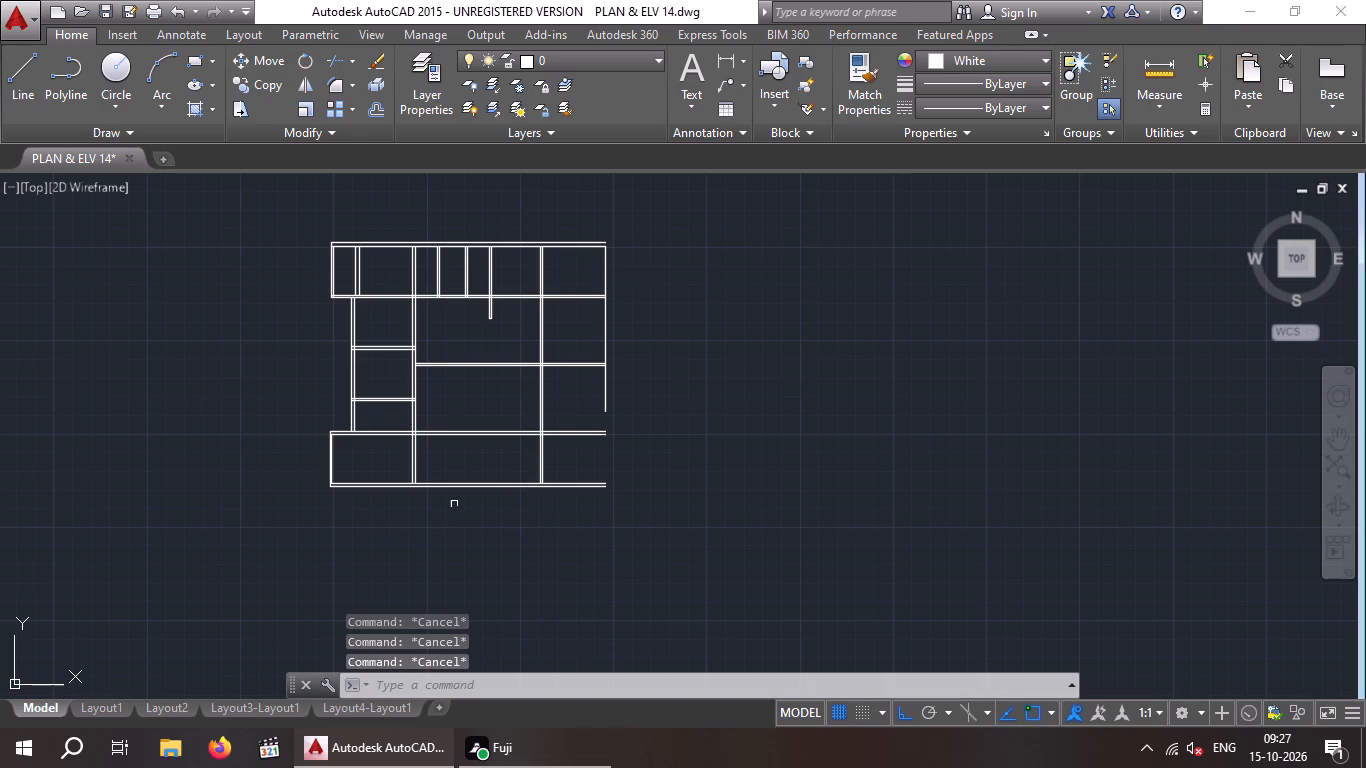
key("Escape")
key("Escape")
key("Escape")
key("Escape")
Offset the right-hand line of the long interior vertical wall 6' to the right.
key("o")
key("Return")
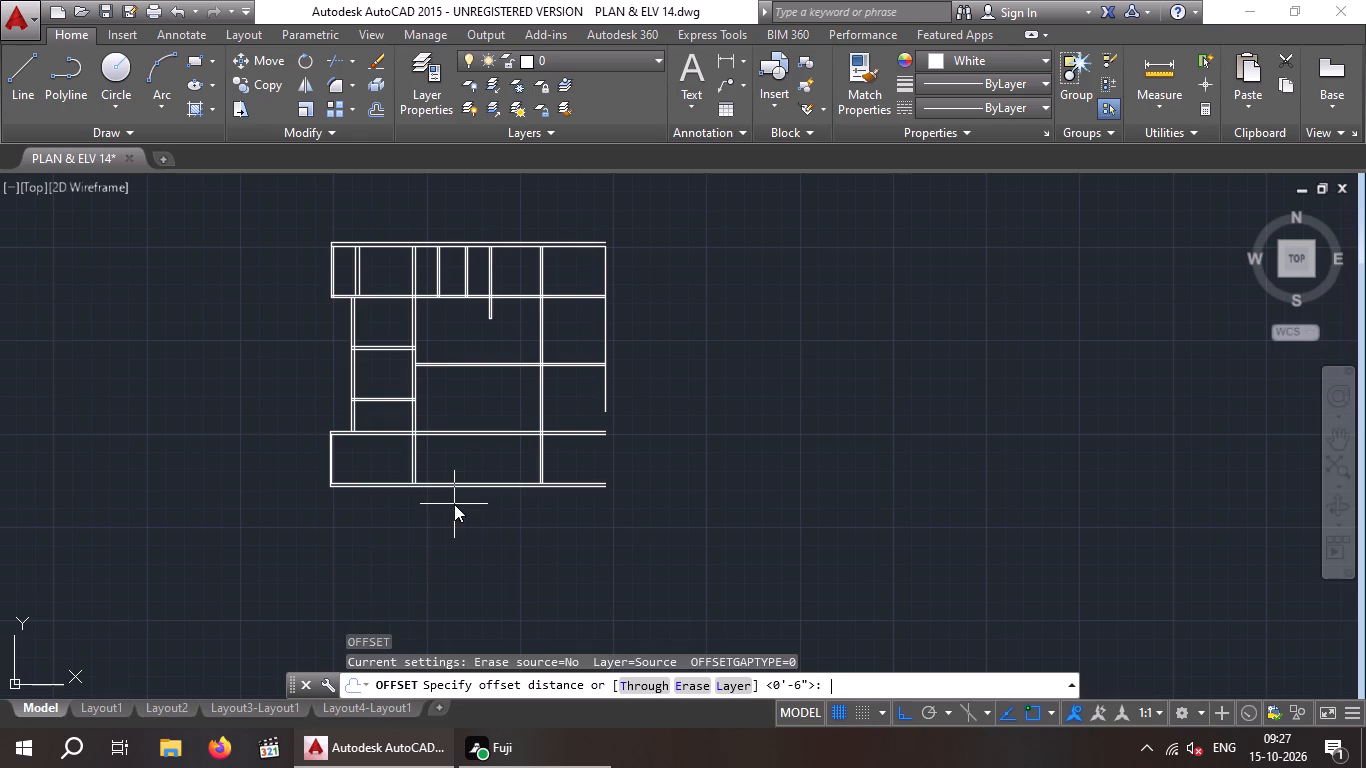
type("6'")
key("Return")
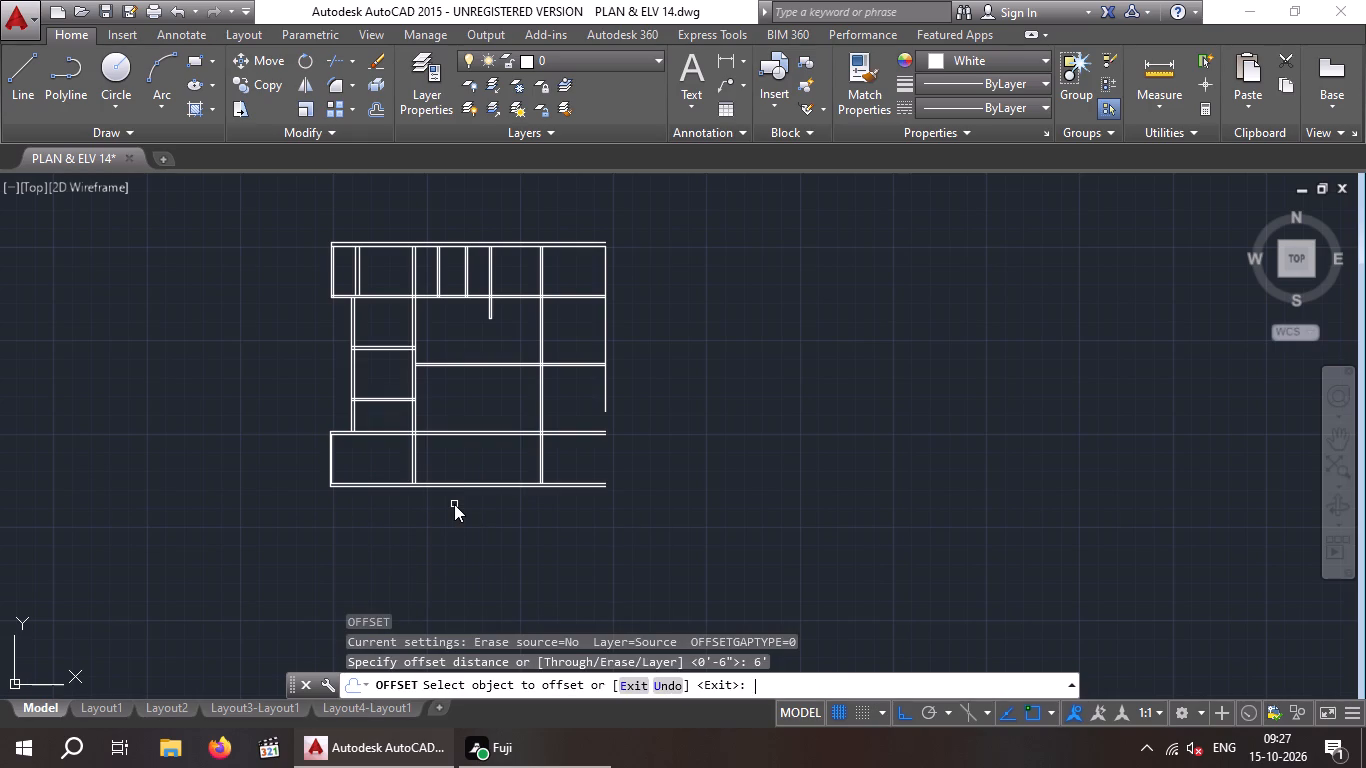
scroll(422, 488, "up", 3)
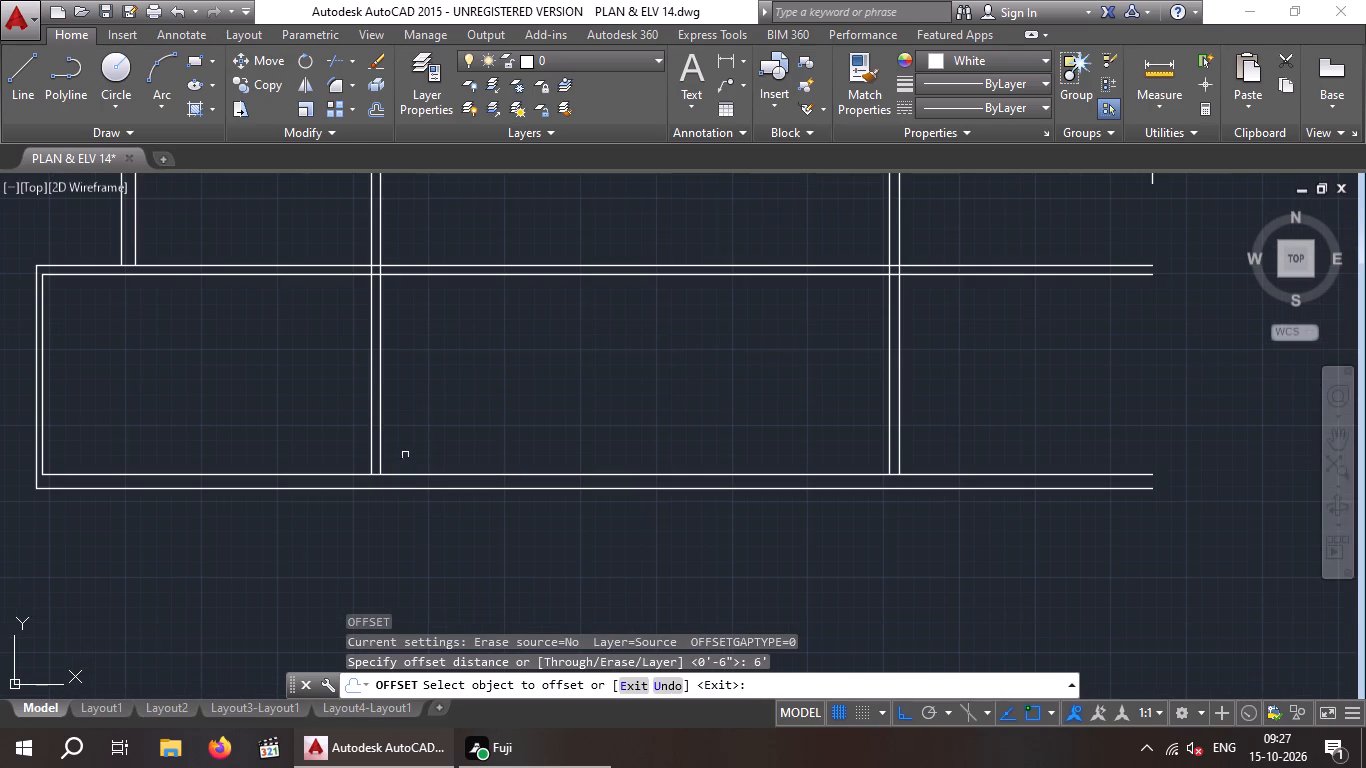
left_click(379, 435)
left_click(571, 416)
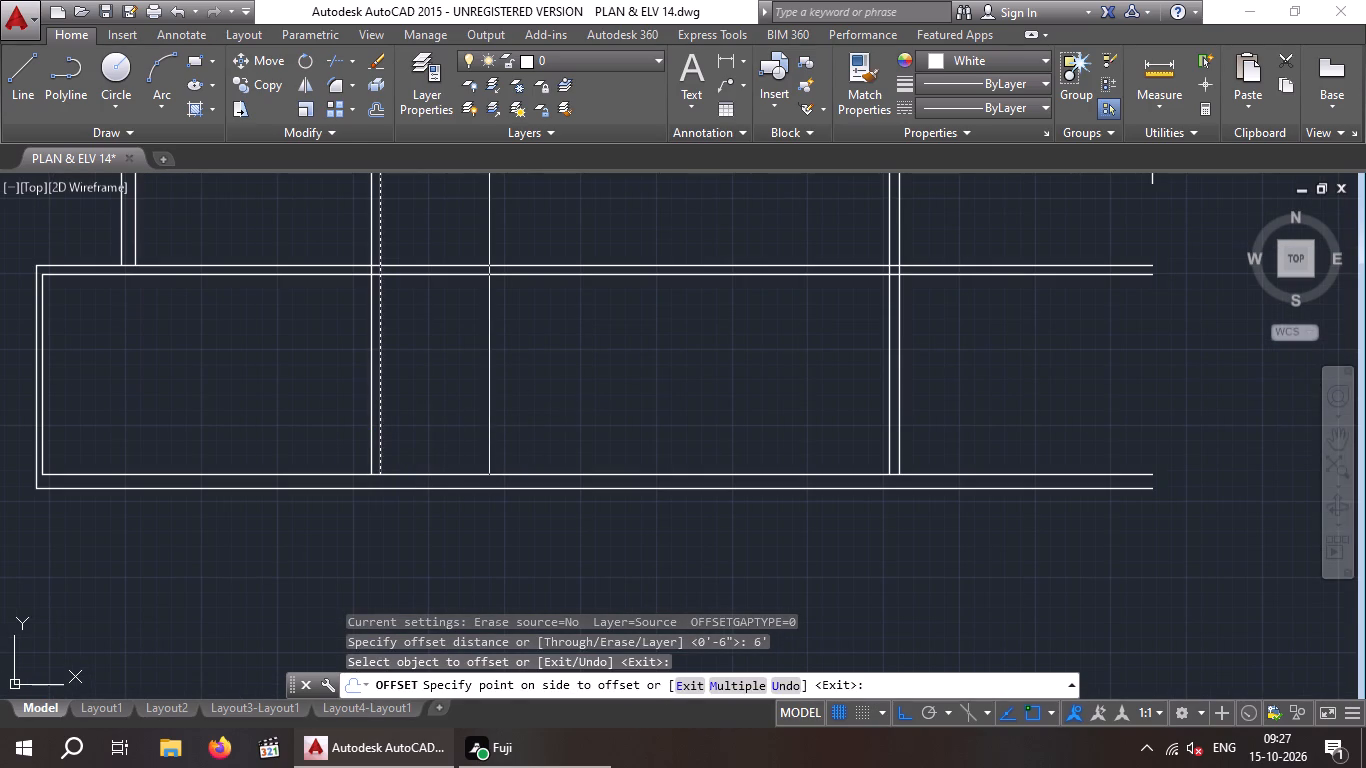
scroll(564, 412, "down", 1)
middle_click_drag(563, 411, 545, 464)
key("Escape")
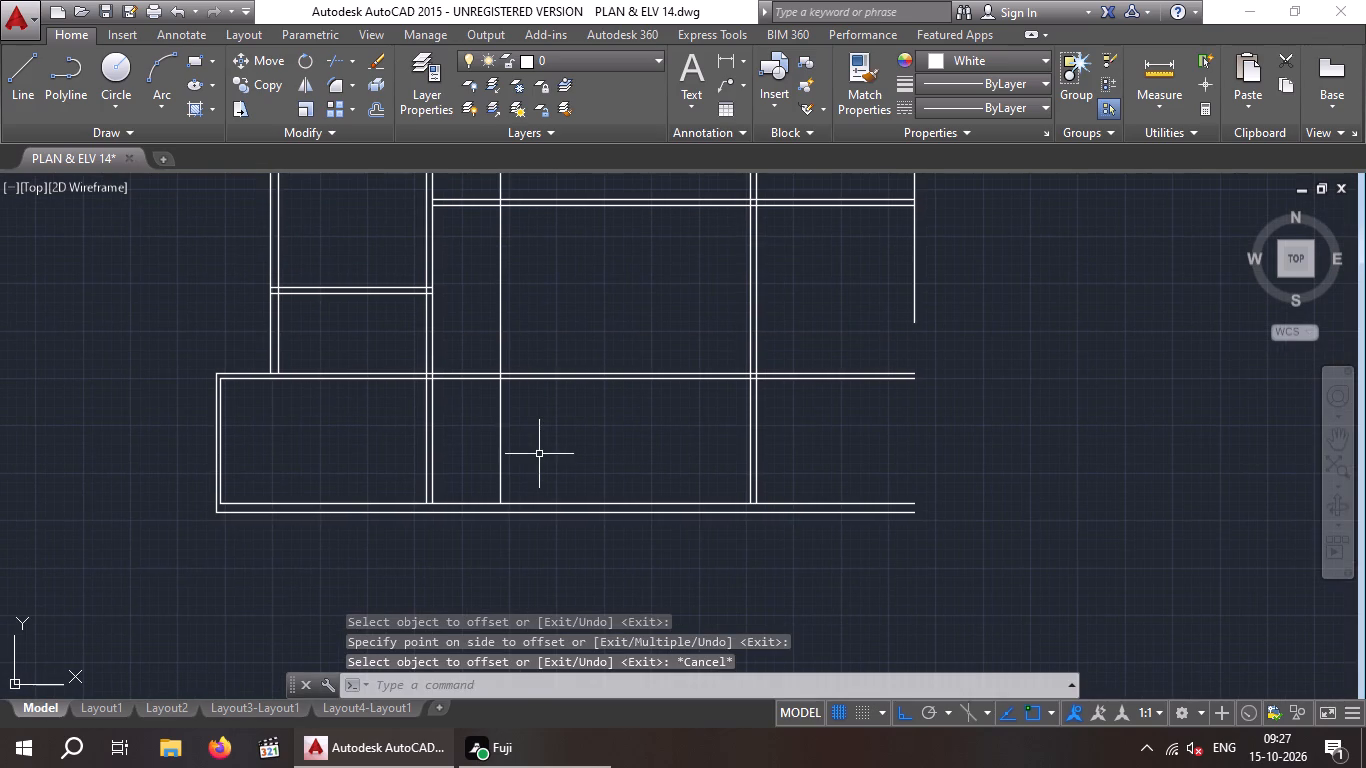
Trim the new vertical line above the bottom room strip and erase its leftover upper piece.
type("TR")
key("space")
key("space")
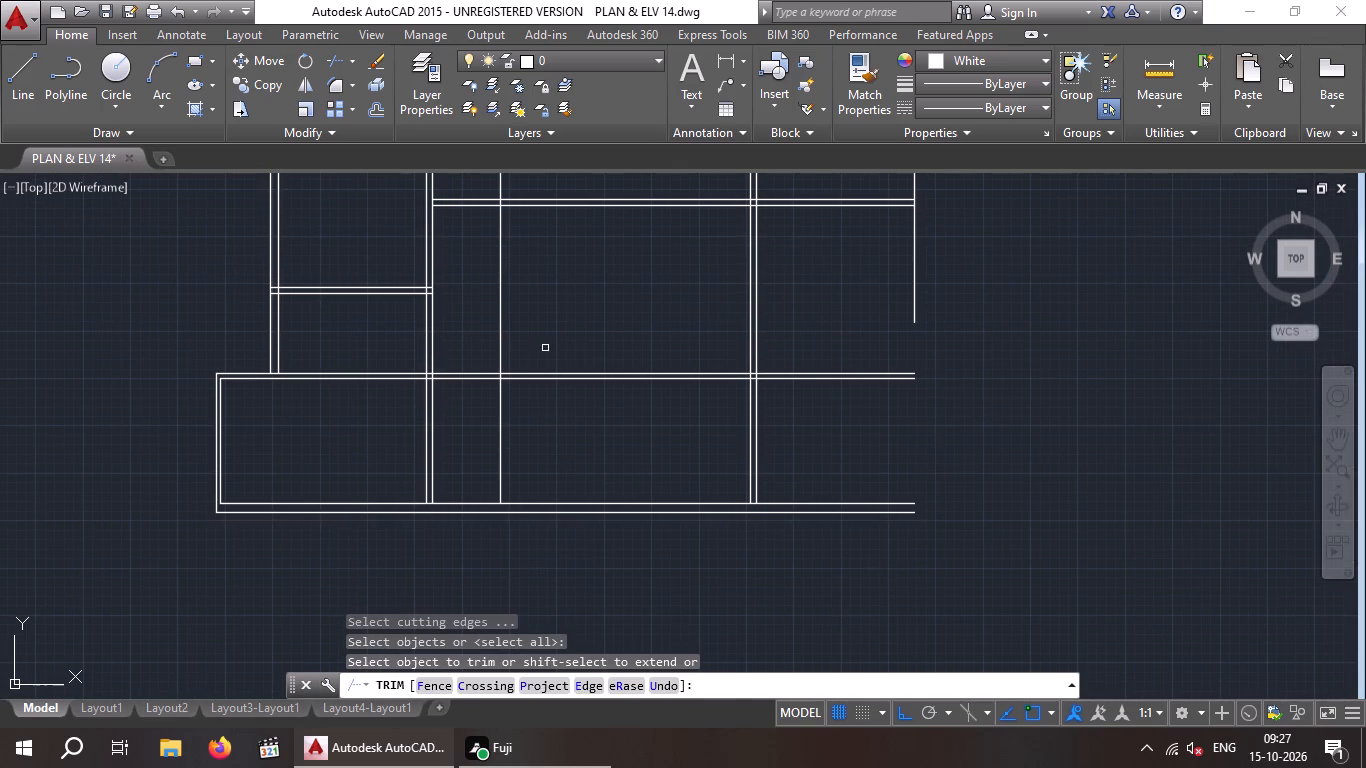
left_click_drag(557, 314, 500, 337)
left_click(487, 343)
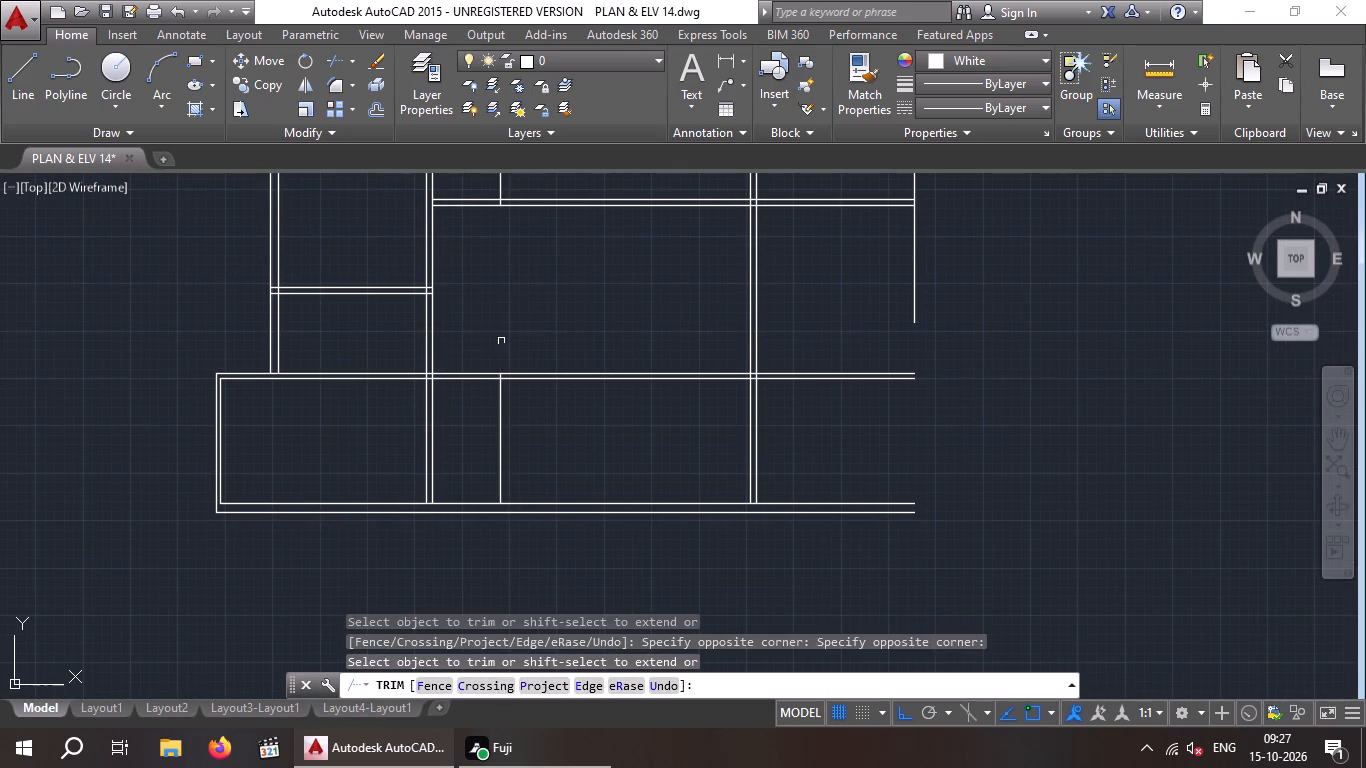
scroll(502, 341, "down", 2)
key("Escape")
left_click_drag(528, 251, 512, 261)
left_click(497, 266)
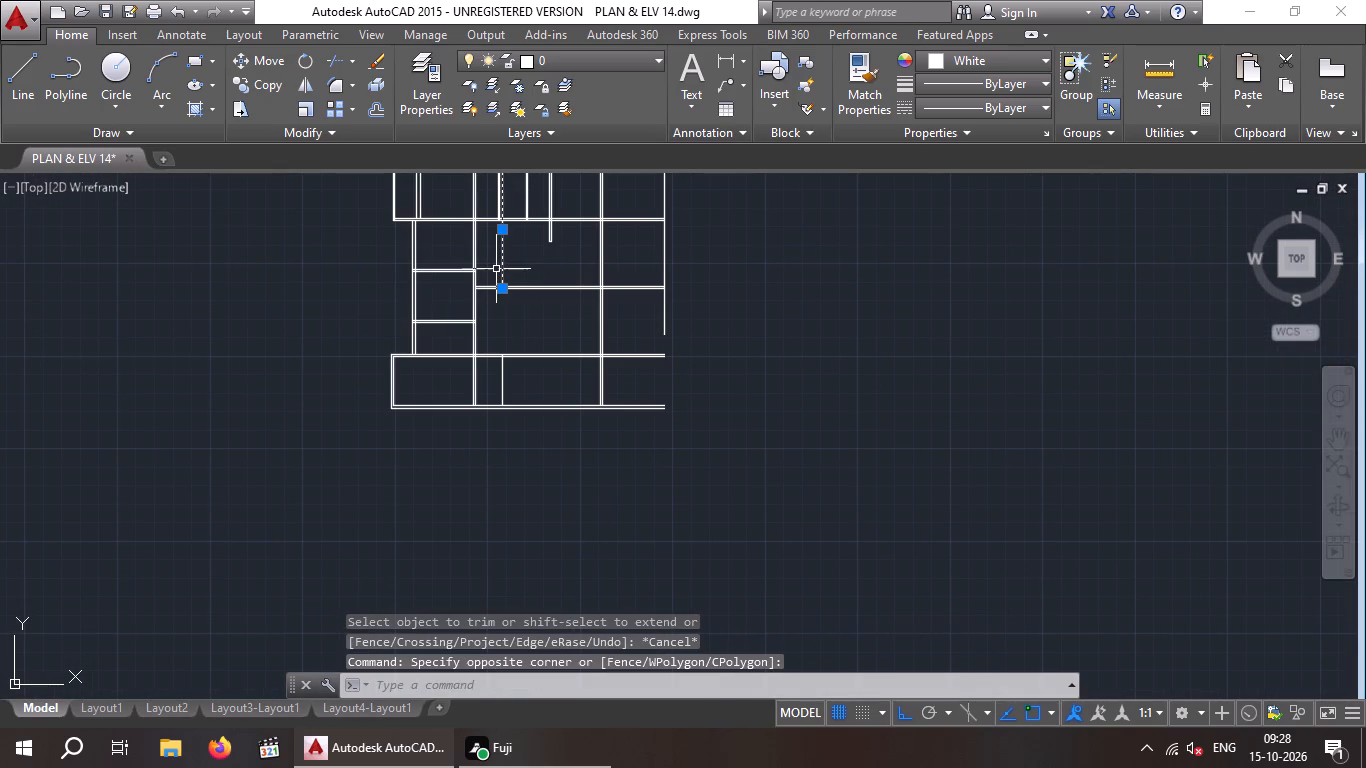
key("Delete")
Offset the remaining vertical line in the bottom strip 4" to the right to form a 4" partition.
scroll(509, 294, "down", 1)
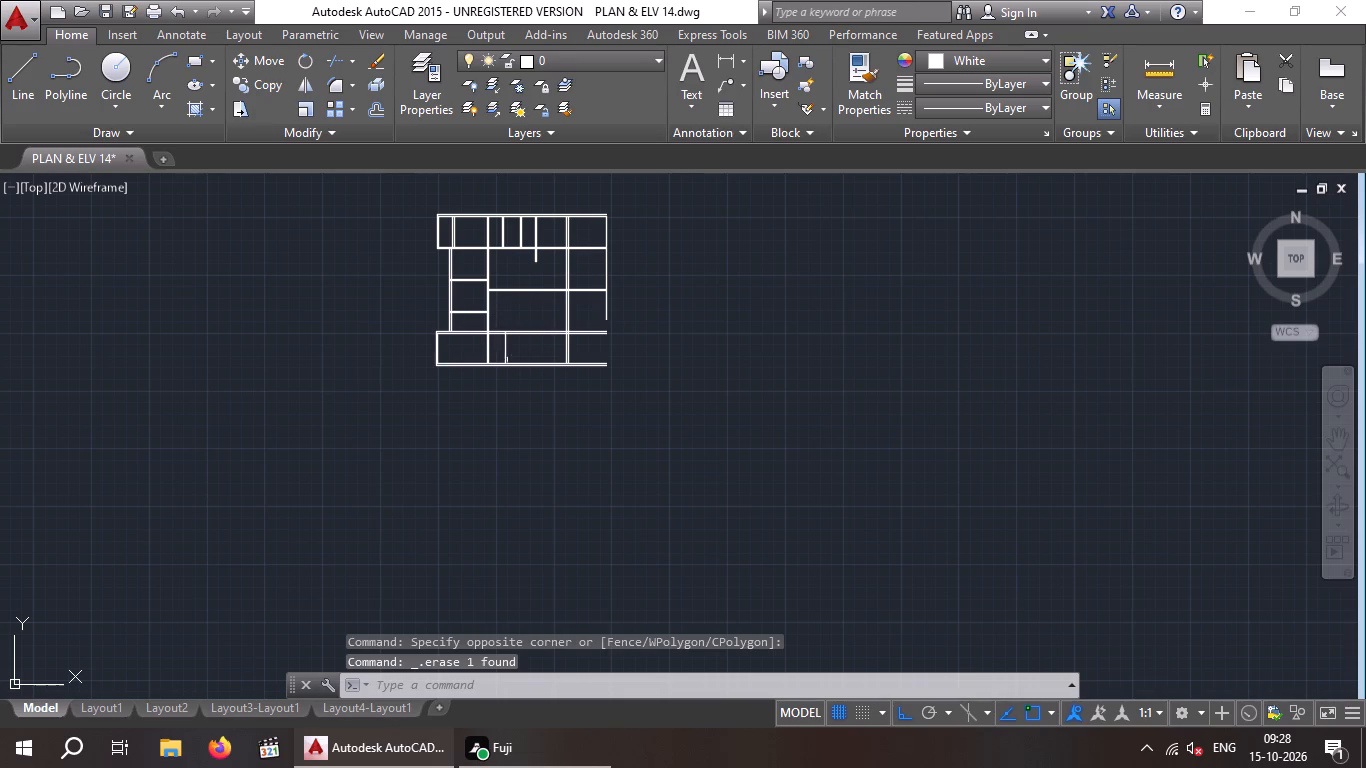
scroll(497, 347, "up", 4)
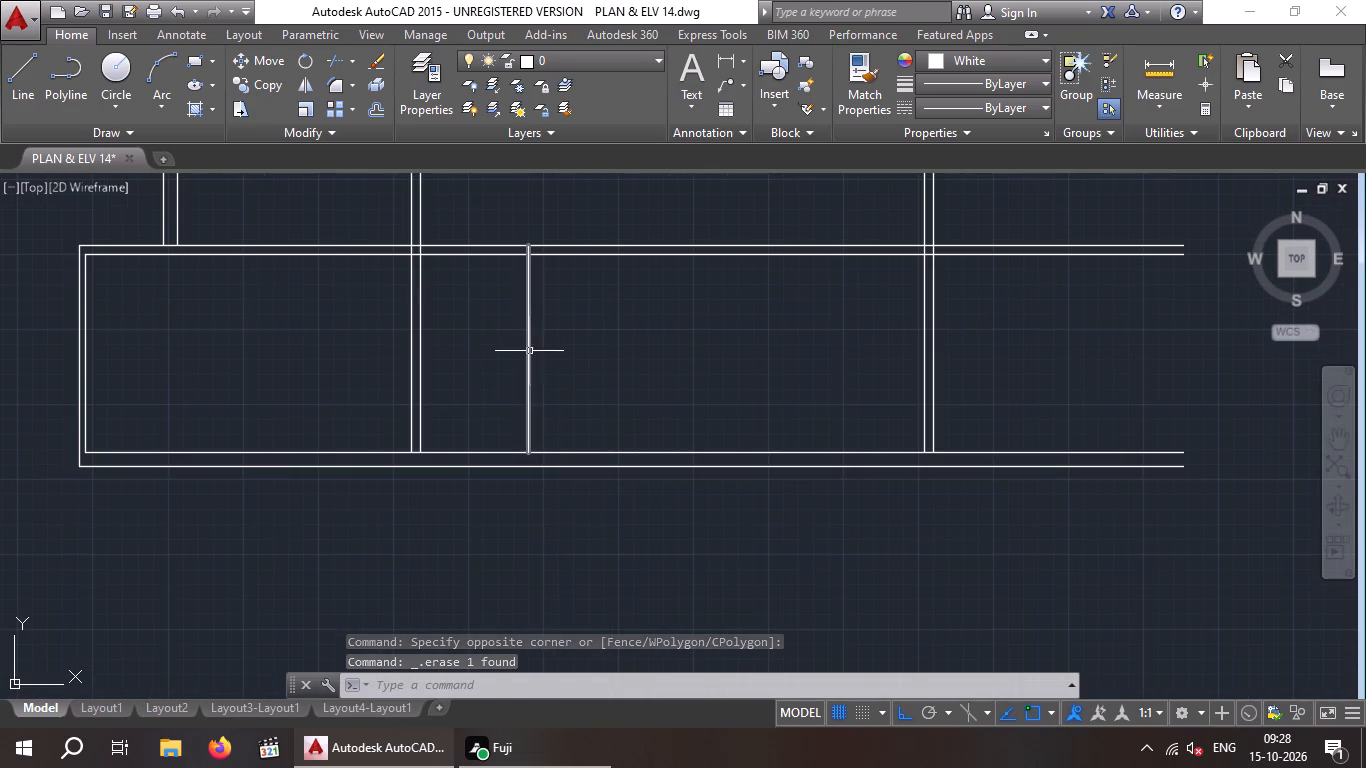
middle_click_drag(583, 379, 530, 411)
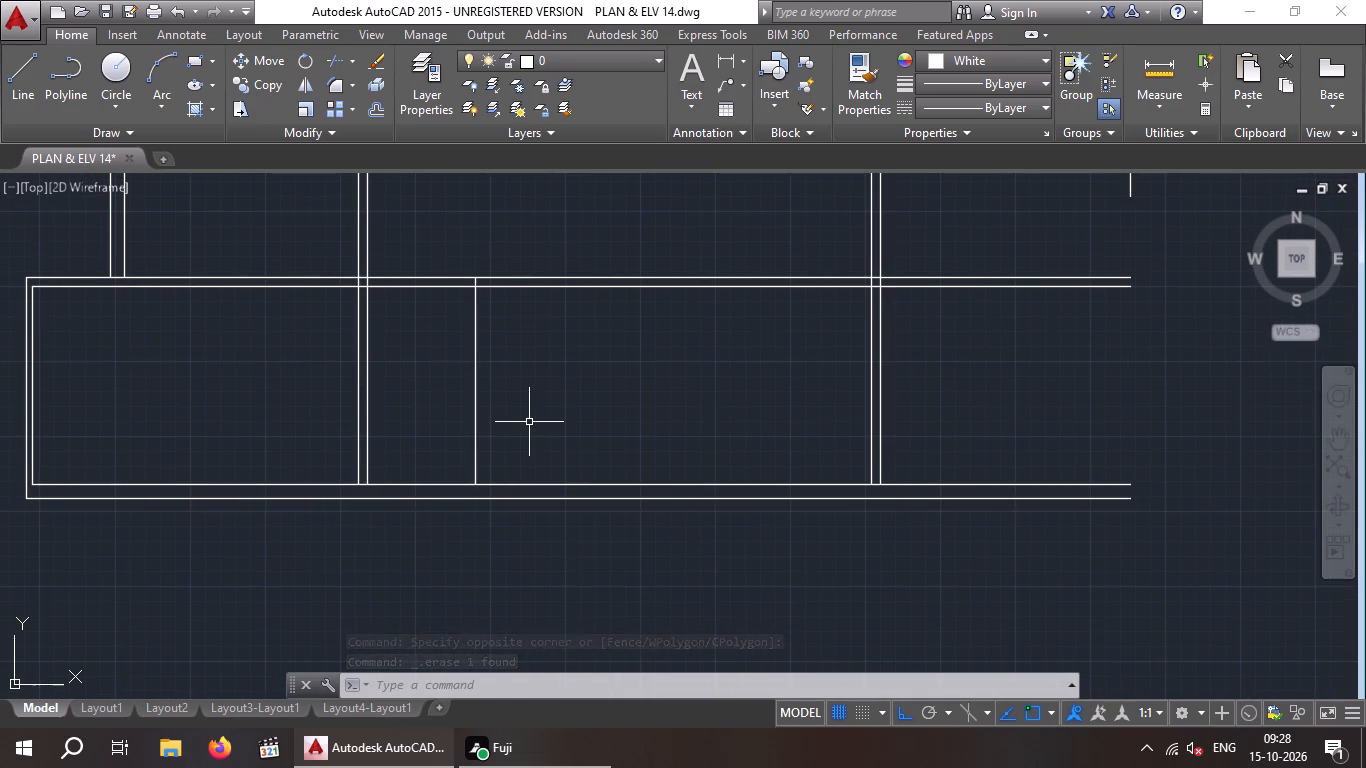
key("o")
key("Return")
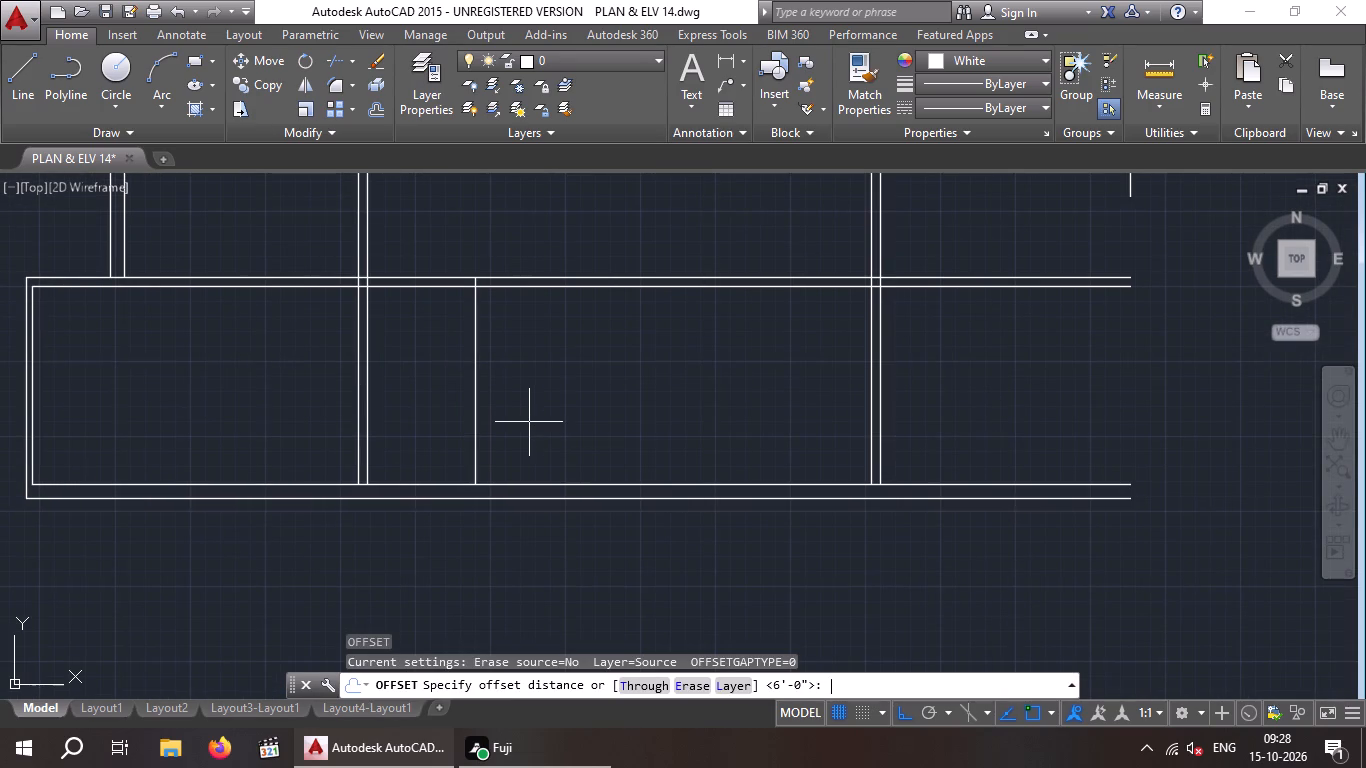
key("4")
key("shift+quotedbl")
key("Return")
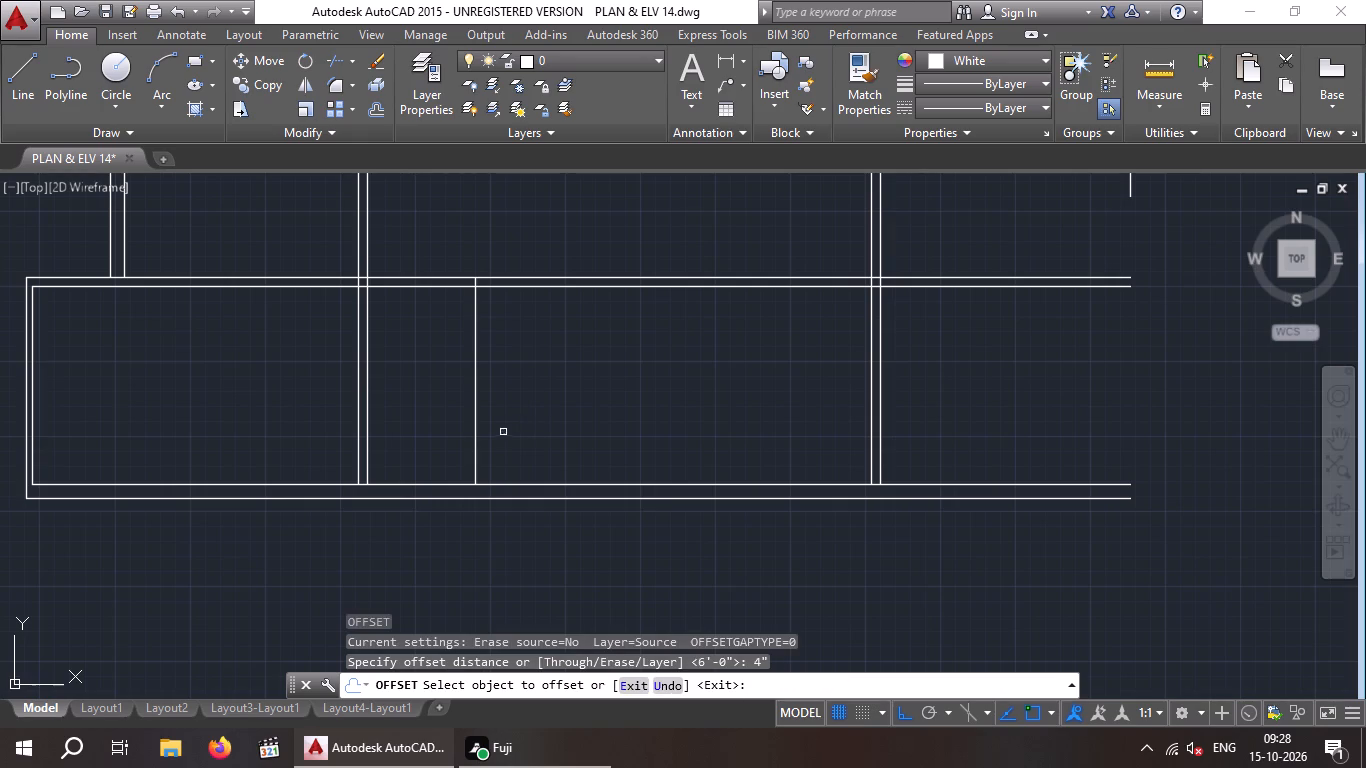
left_click_drag(475, 434, 509, 430)
left_click(551, 418)
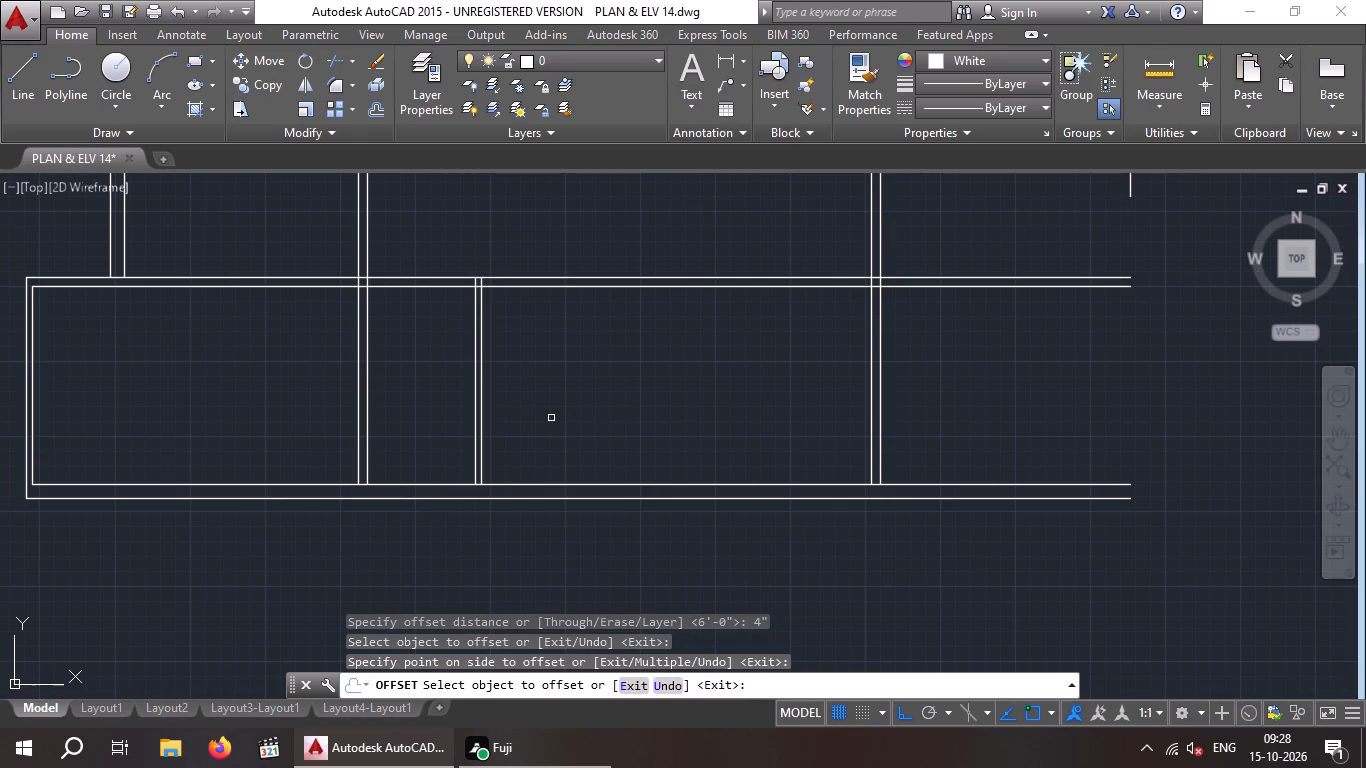
middle_click_drag(543, 431, 505, 464)
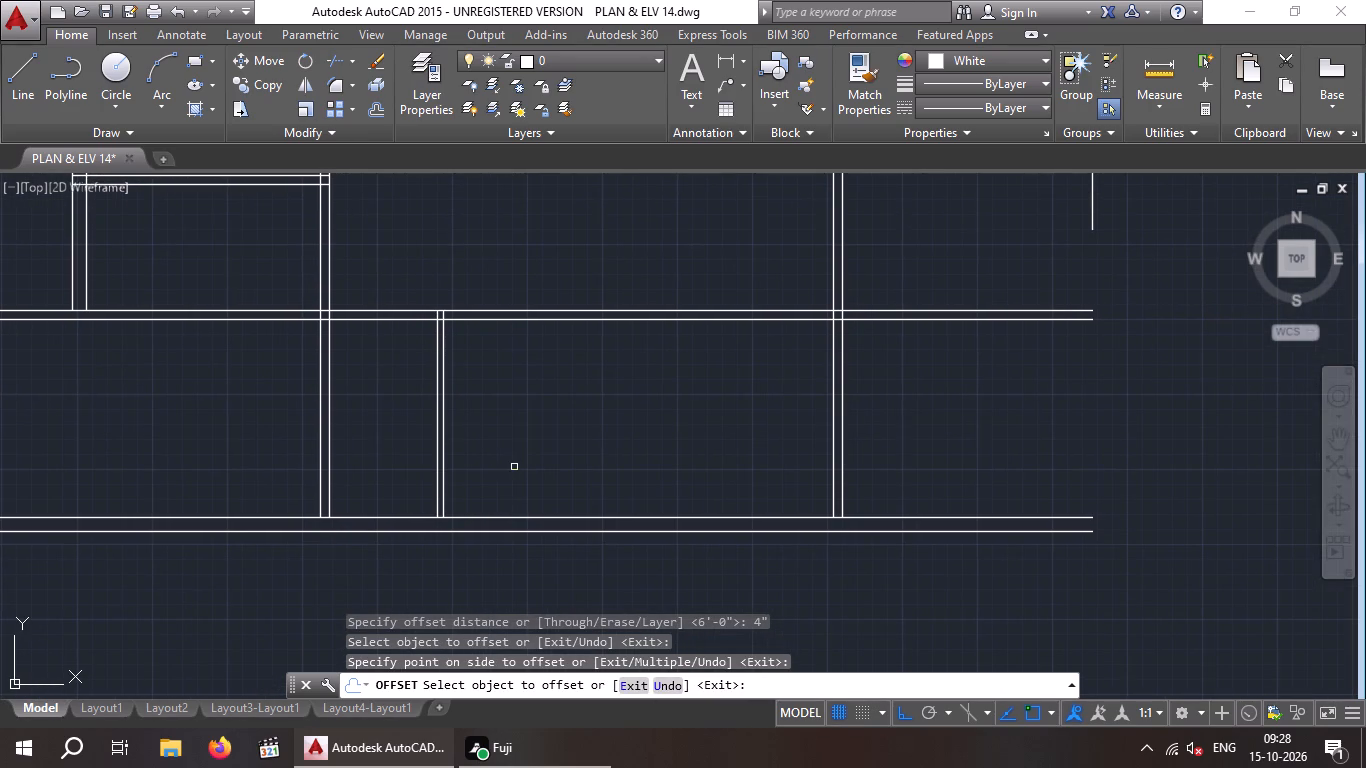
key("Escape")
key("Escape")
Offset the right-hand line of the 4" partition in the bottom strip 5' to the right.
key("o")
key("Return")
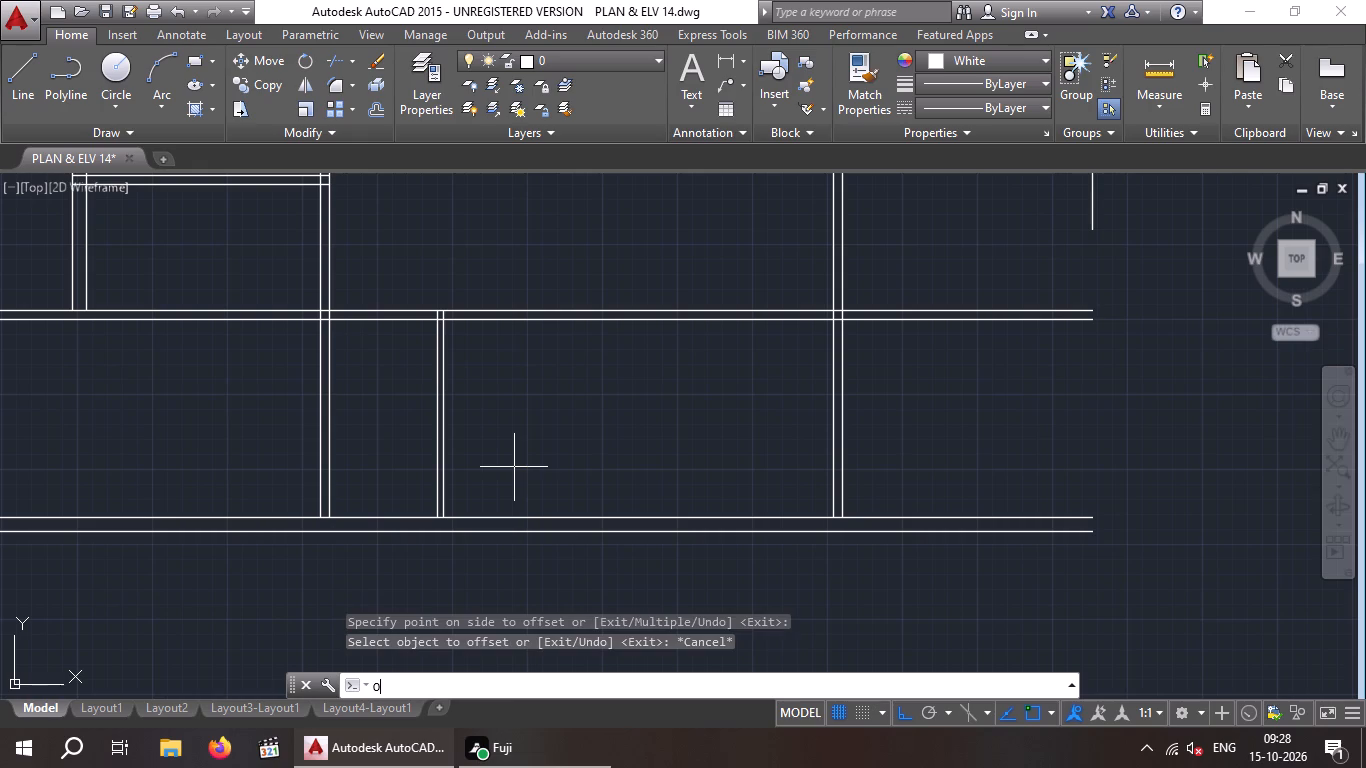
type("5'")
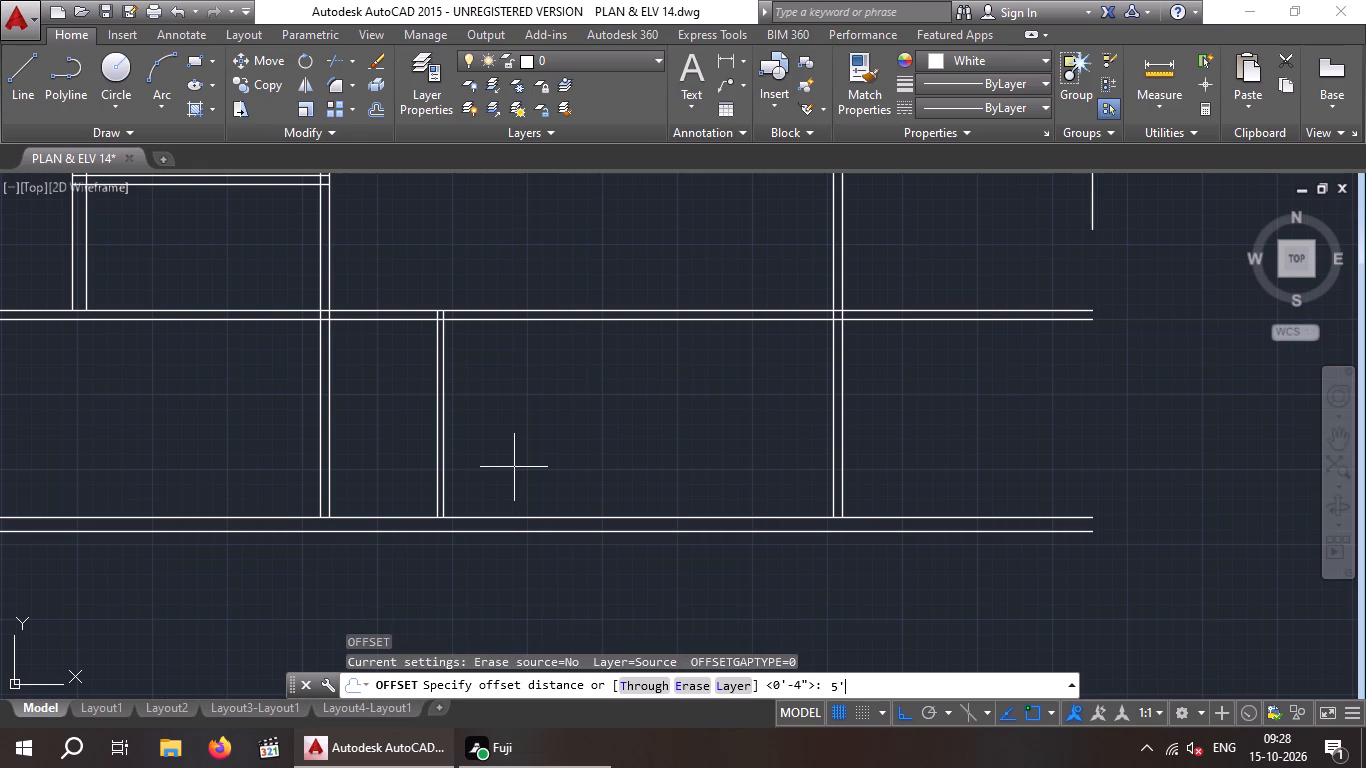
key("Return")
left_click_drag(443, 467, 454, 466)
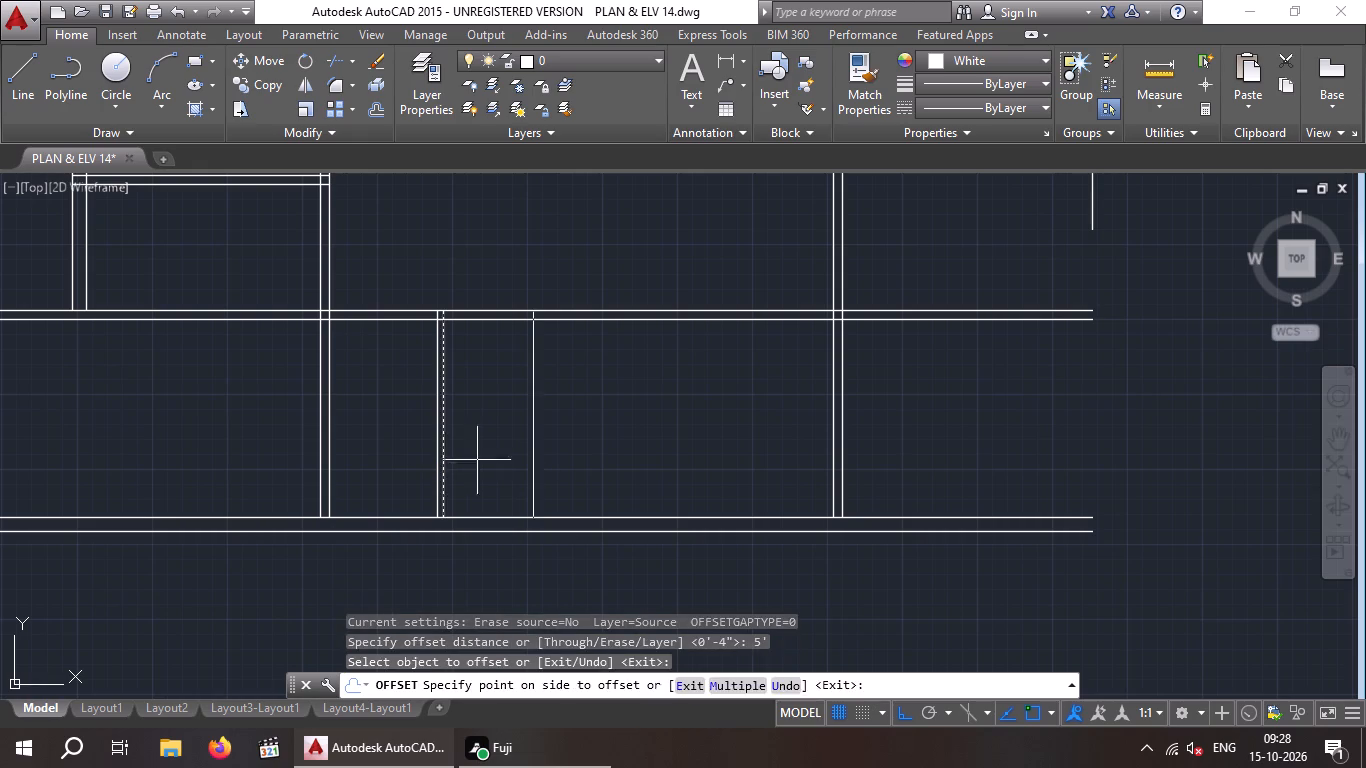
left_click(541, 448)
scroll(542, 448, "down", 1)
key("Escape")
key("Escape")
Offset the newest vertical line in the bottom strip 4" to the right to form a second 4" partition.
key("o")
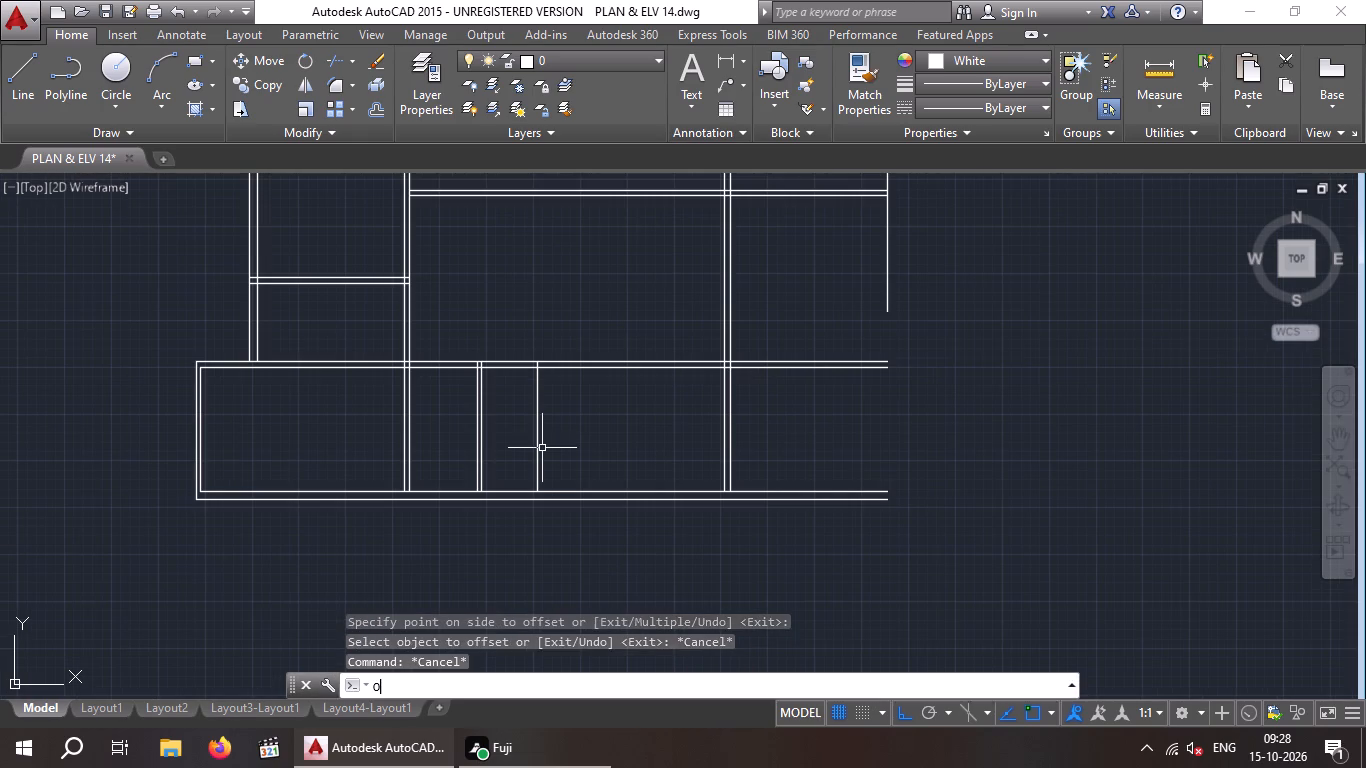
key("Return")
key("4")
key("shift+quotedbl")
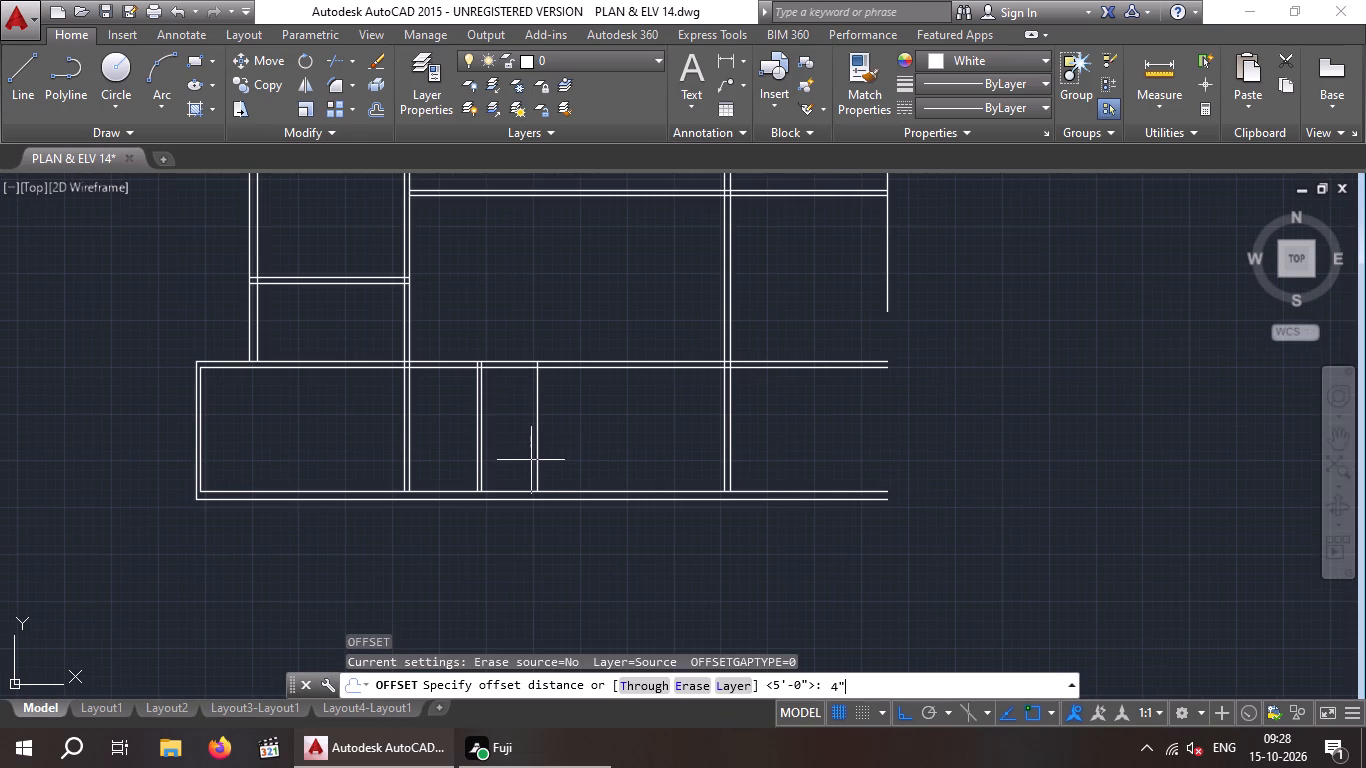
key("Return")
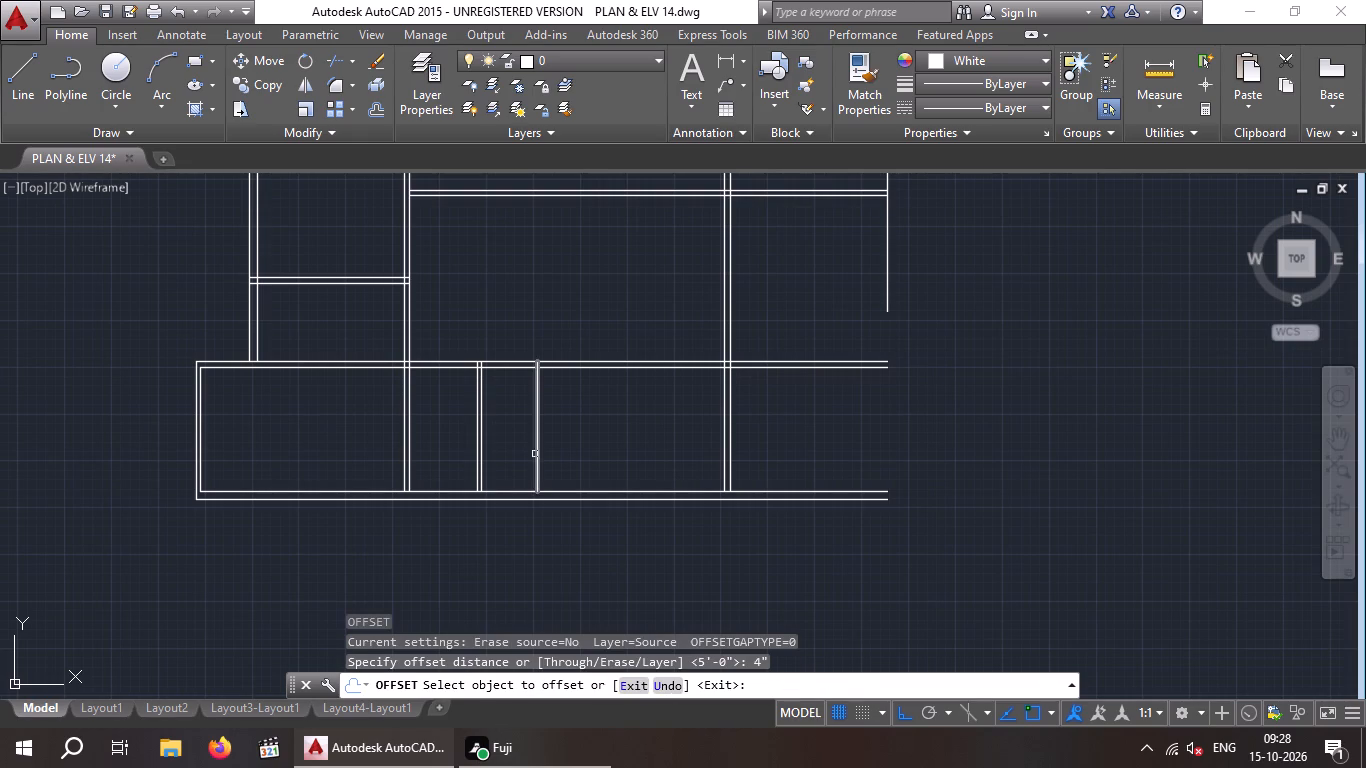
left_click_drag(535, 454, 566, 455)
left_click(607, 454)
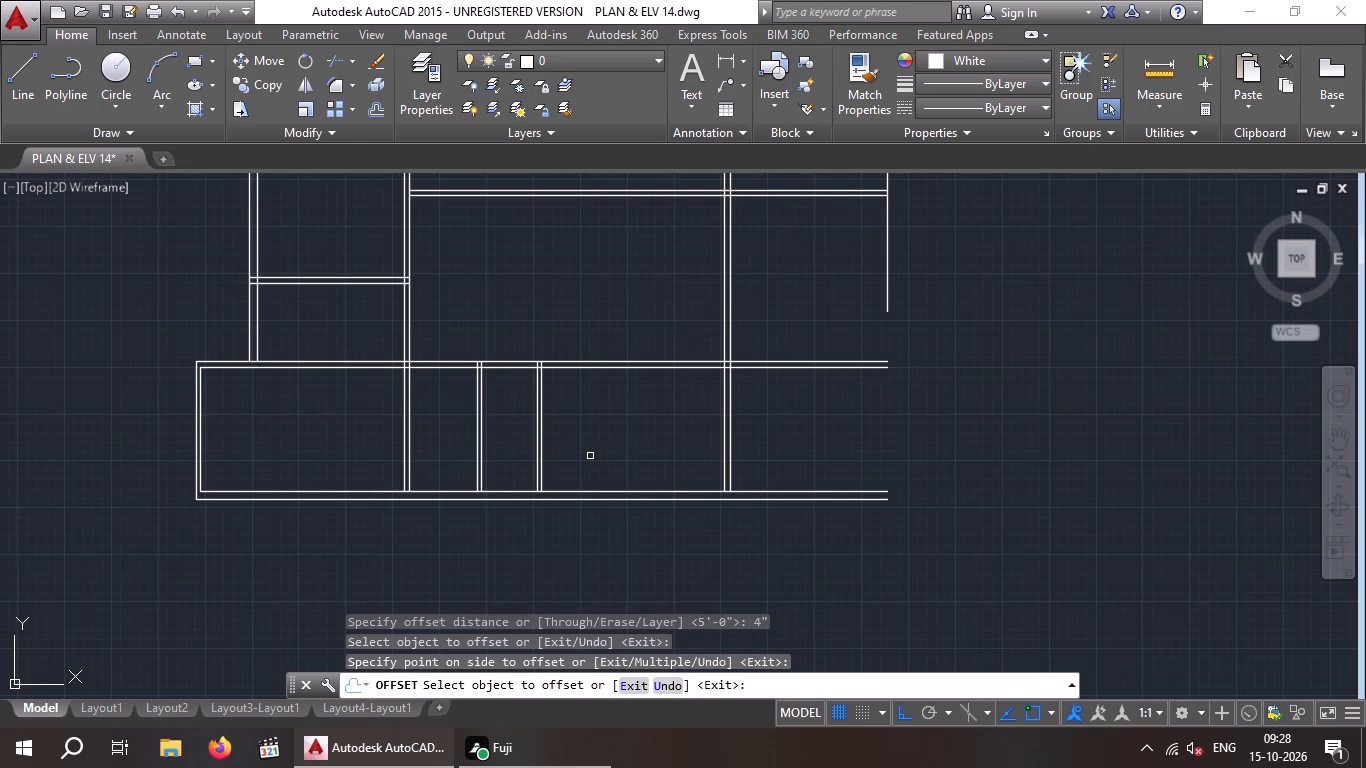
key("Escape")
key("Escape")
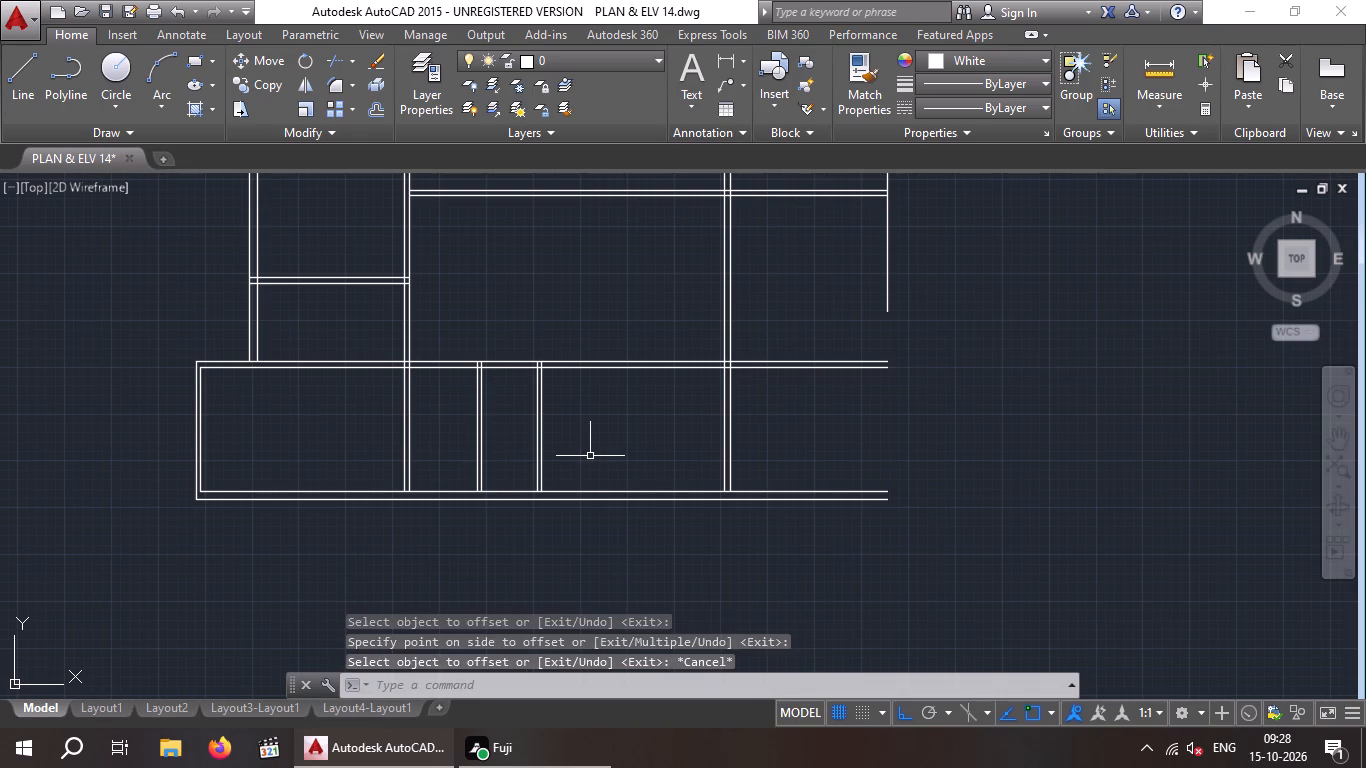
key("Escape")
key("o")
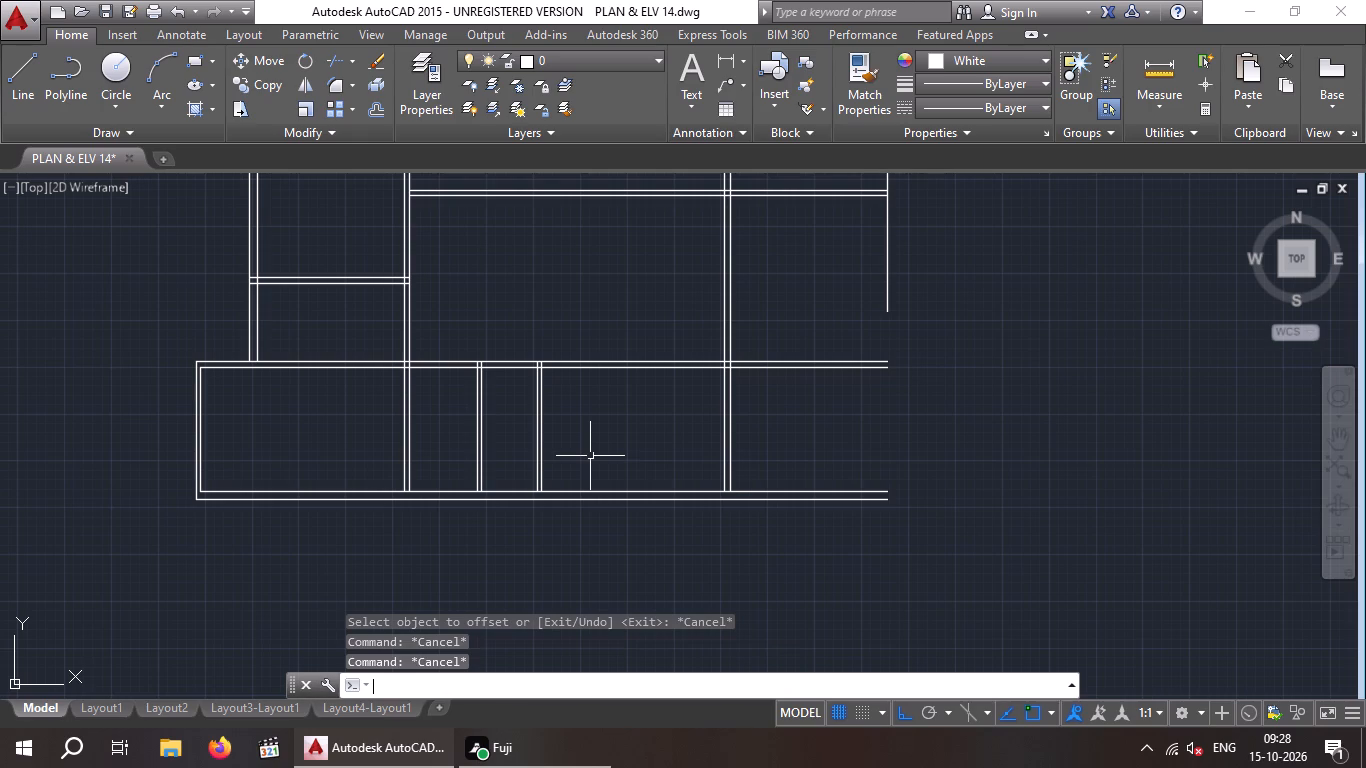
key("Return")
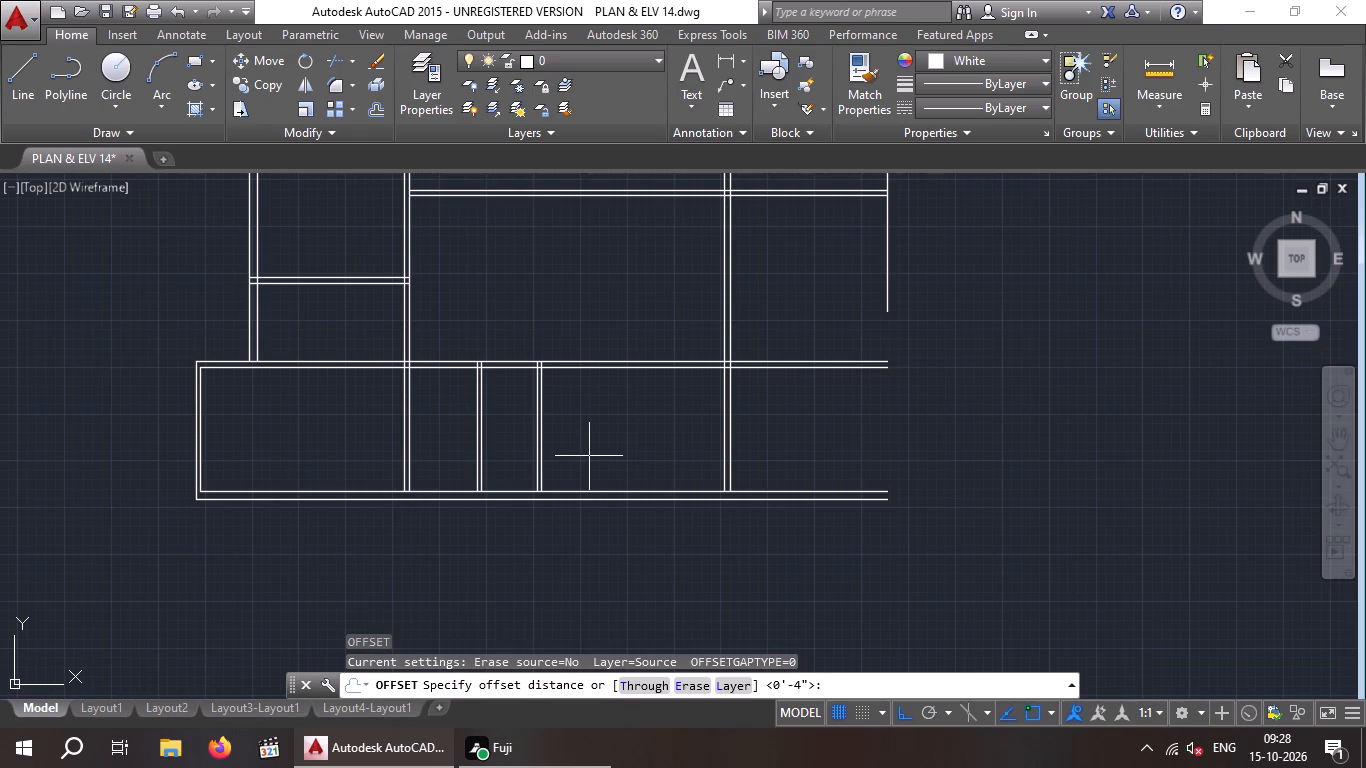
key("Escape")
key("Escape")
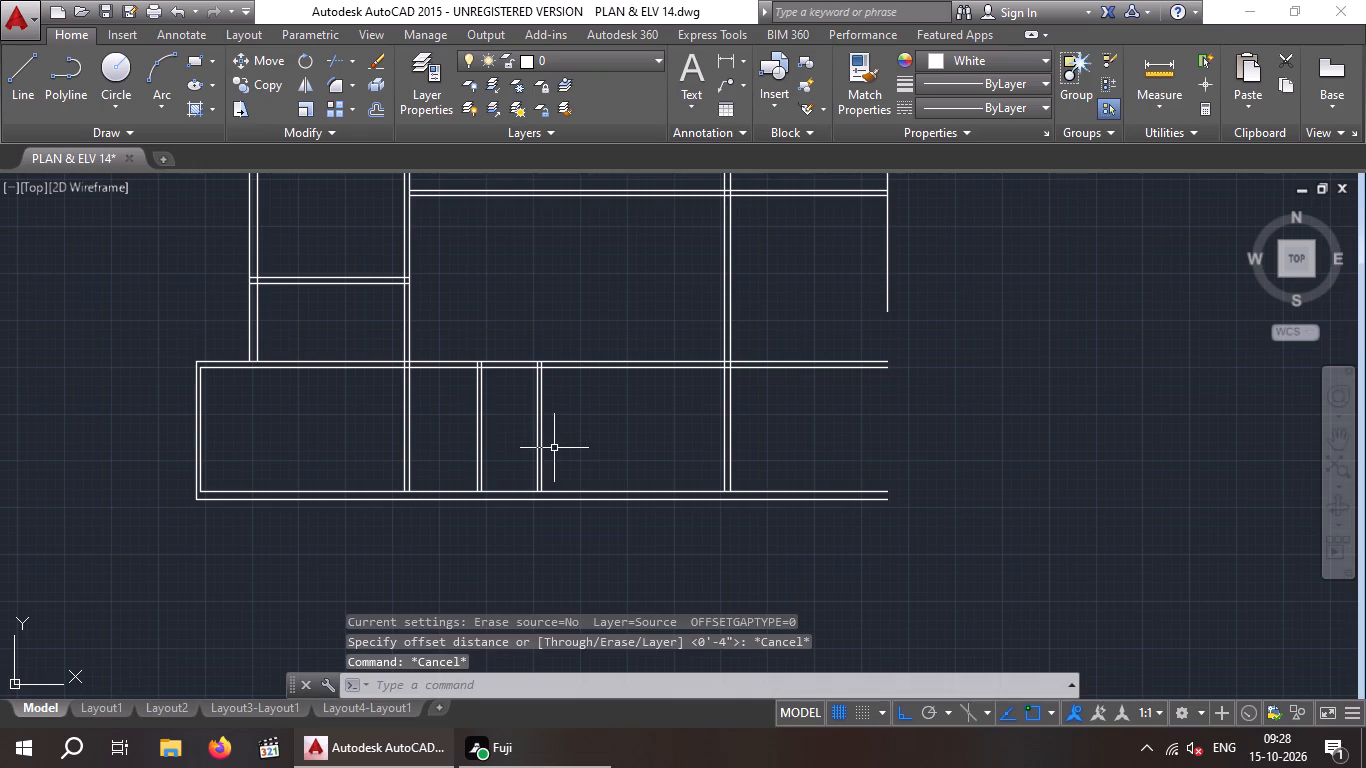
Erase the right-hand line of the second 4" partition in the bottom strip.
left_click(542, 450)
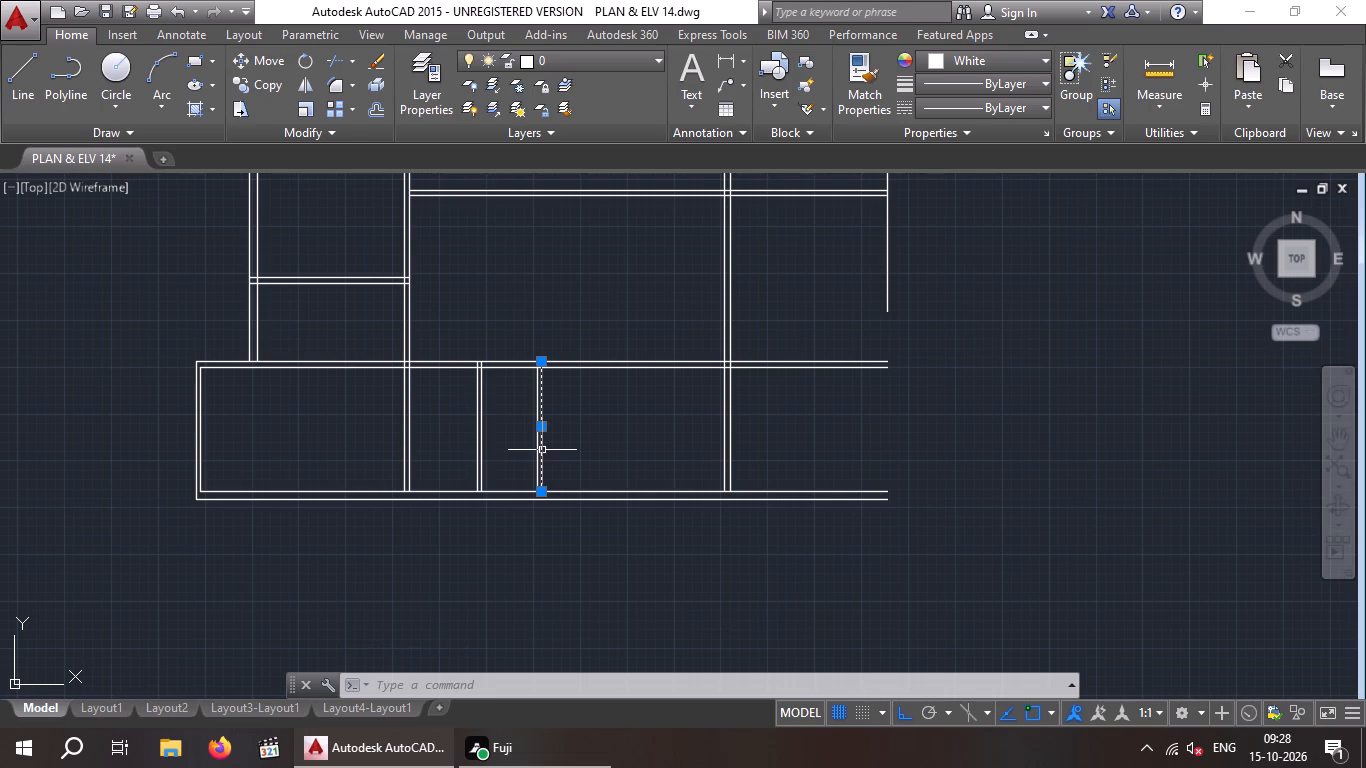
middle_click_drag(438, 304, 405, 359)
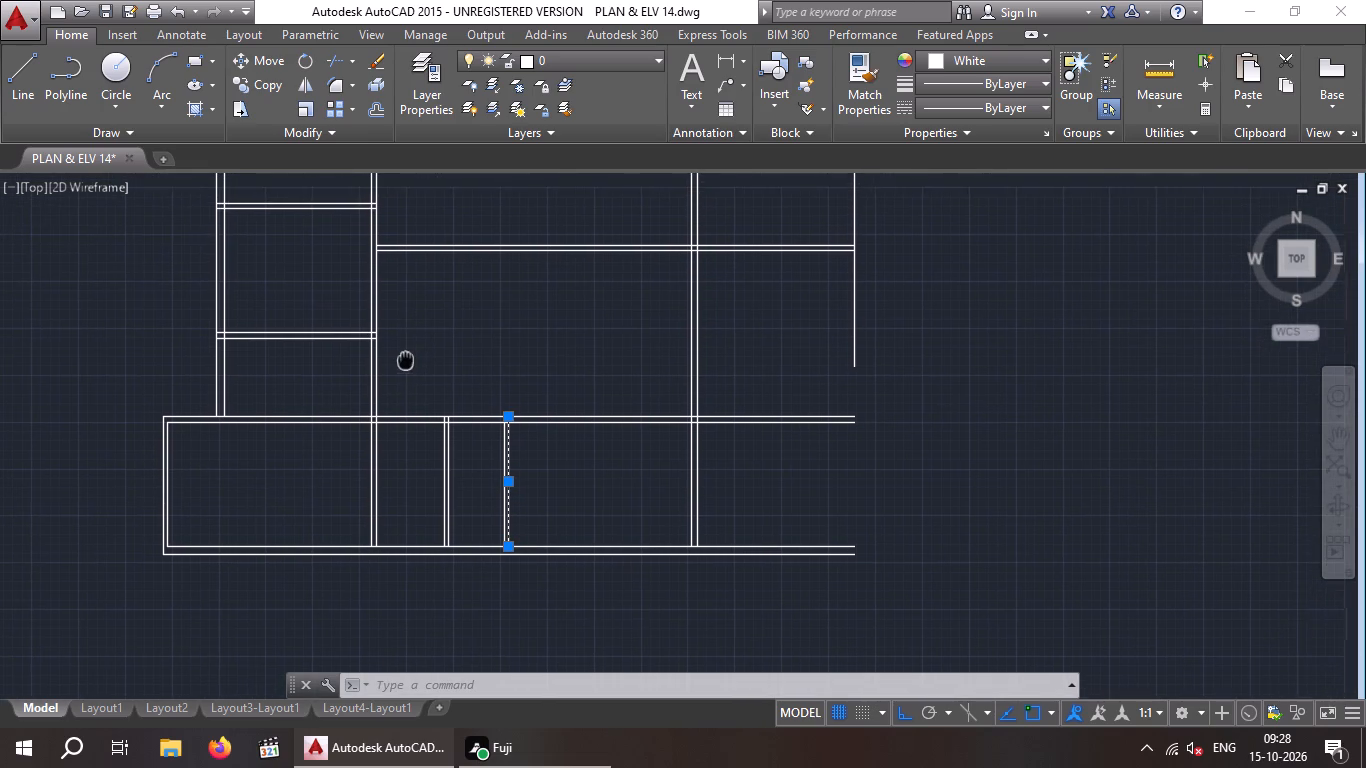
middle_click_drag(405, 362, 387, 395)
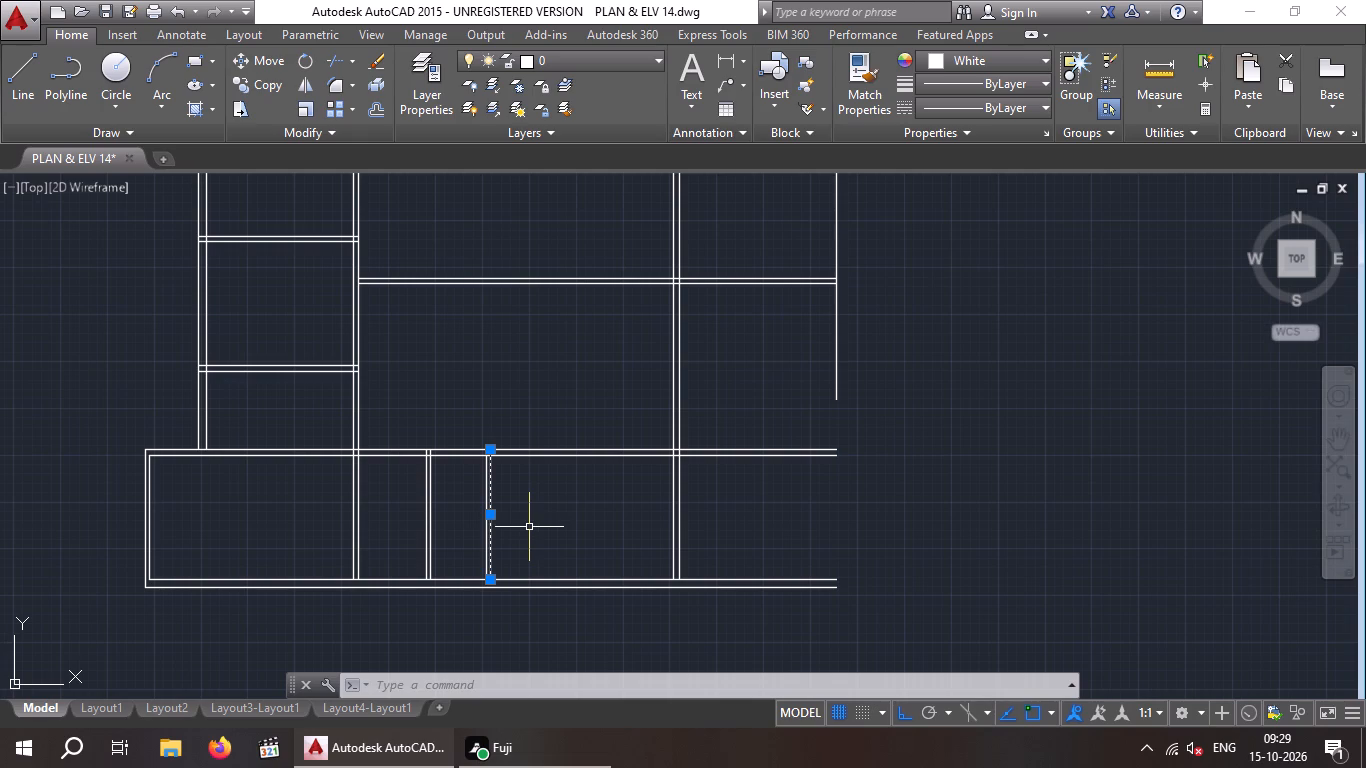
key("Delete")
key("Escape")
key("Escape")
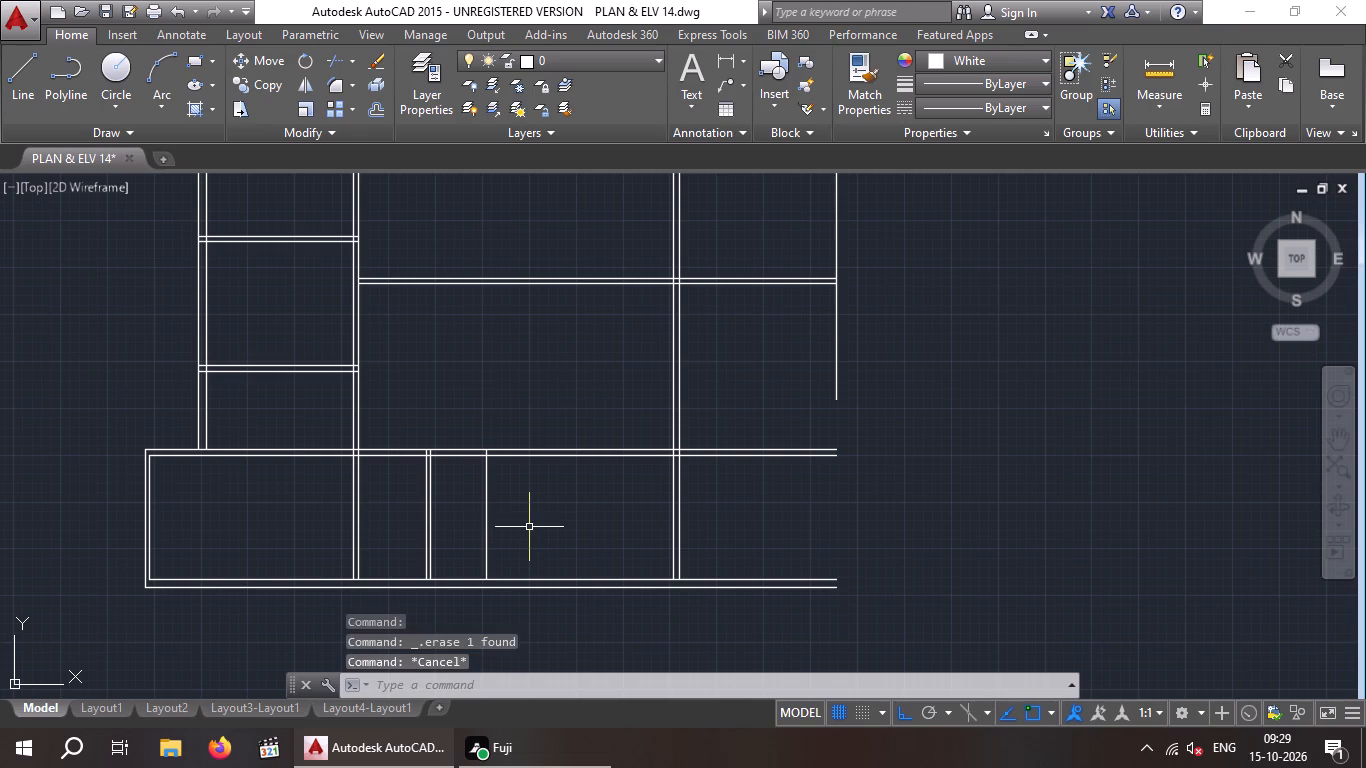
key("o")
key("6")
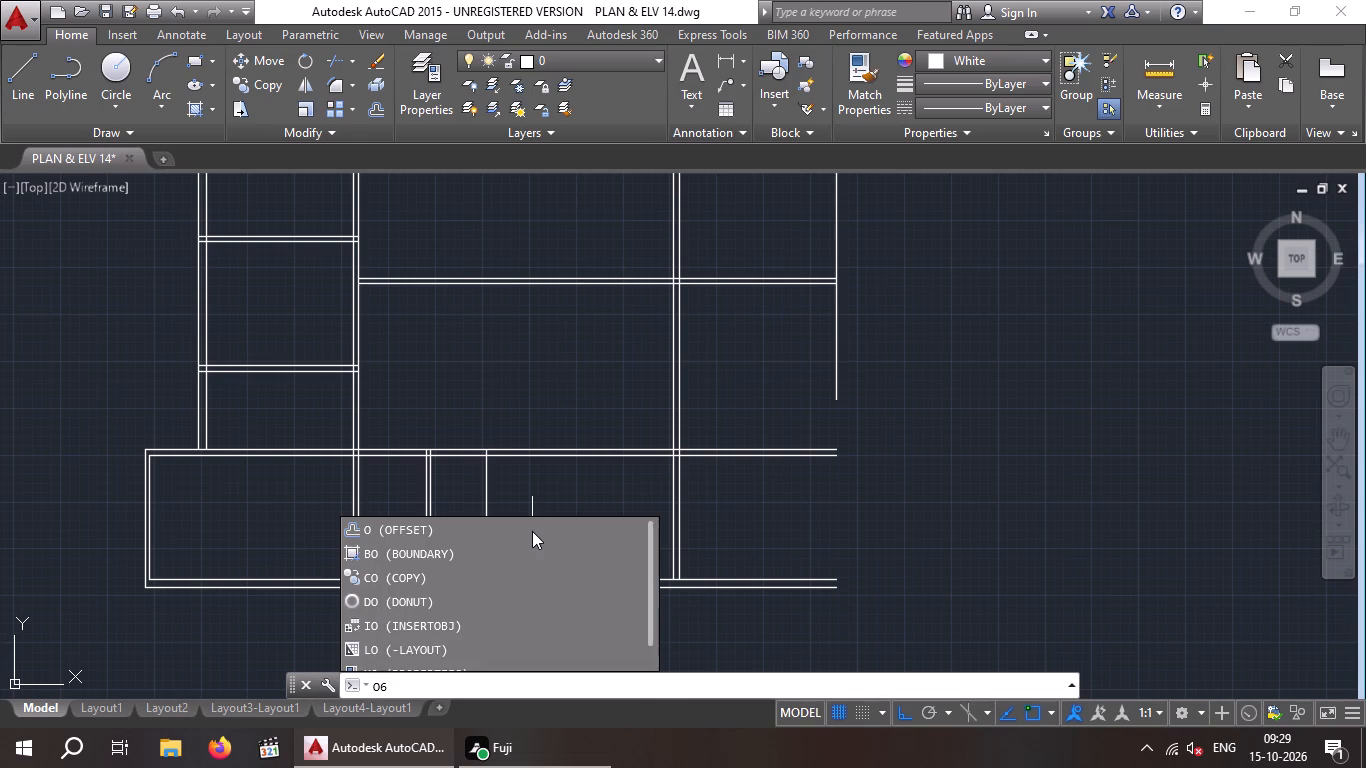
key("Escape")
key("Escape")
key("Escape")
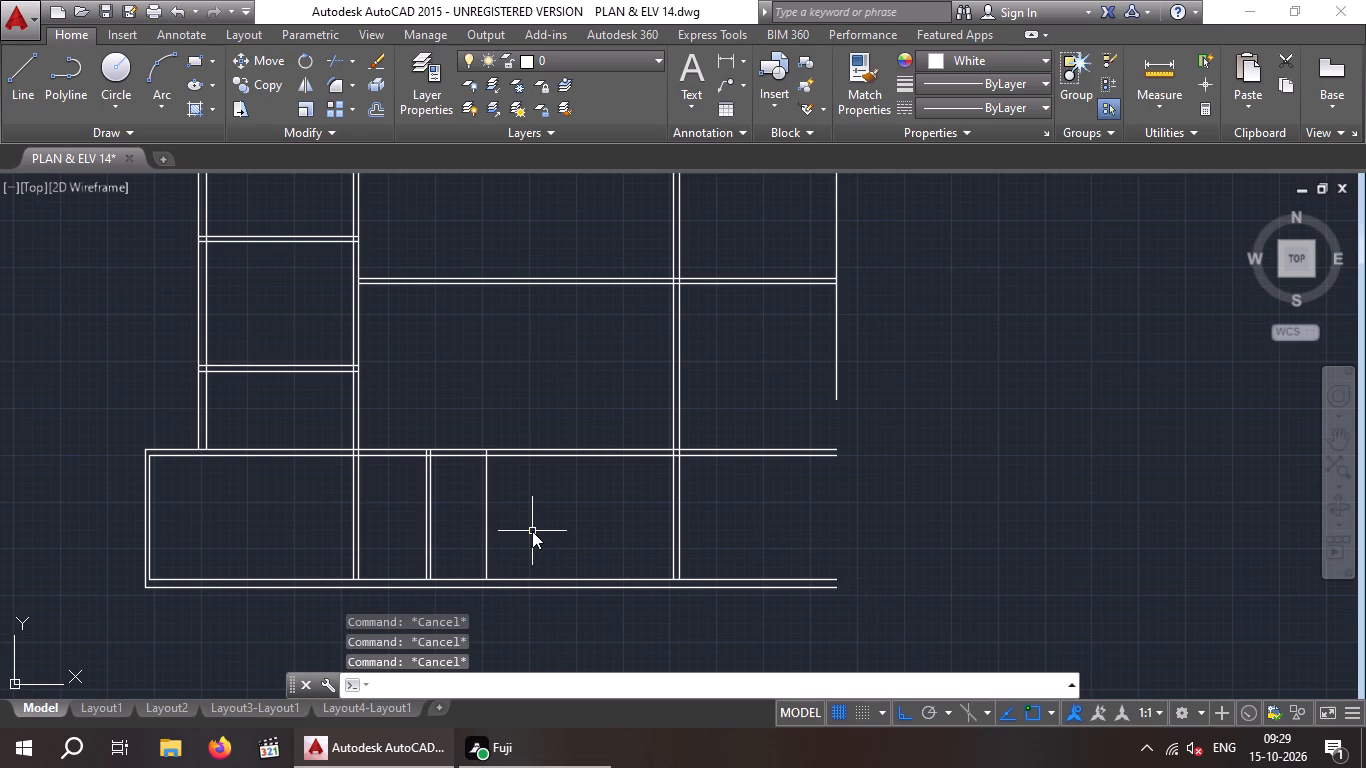
Offset the remaining single vertical line in the bottom strip 6" to the right to form a 6" wall.
key("o")
key("Return")
key("6")
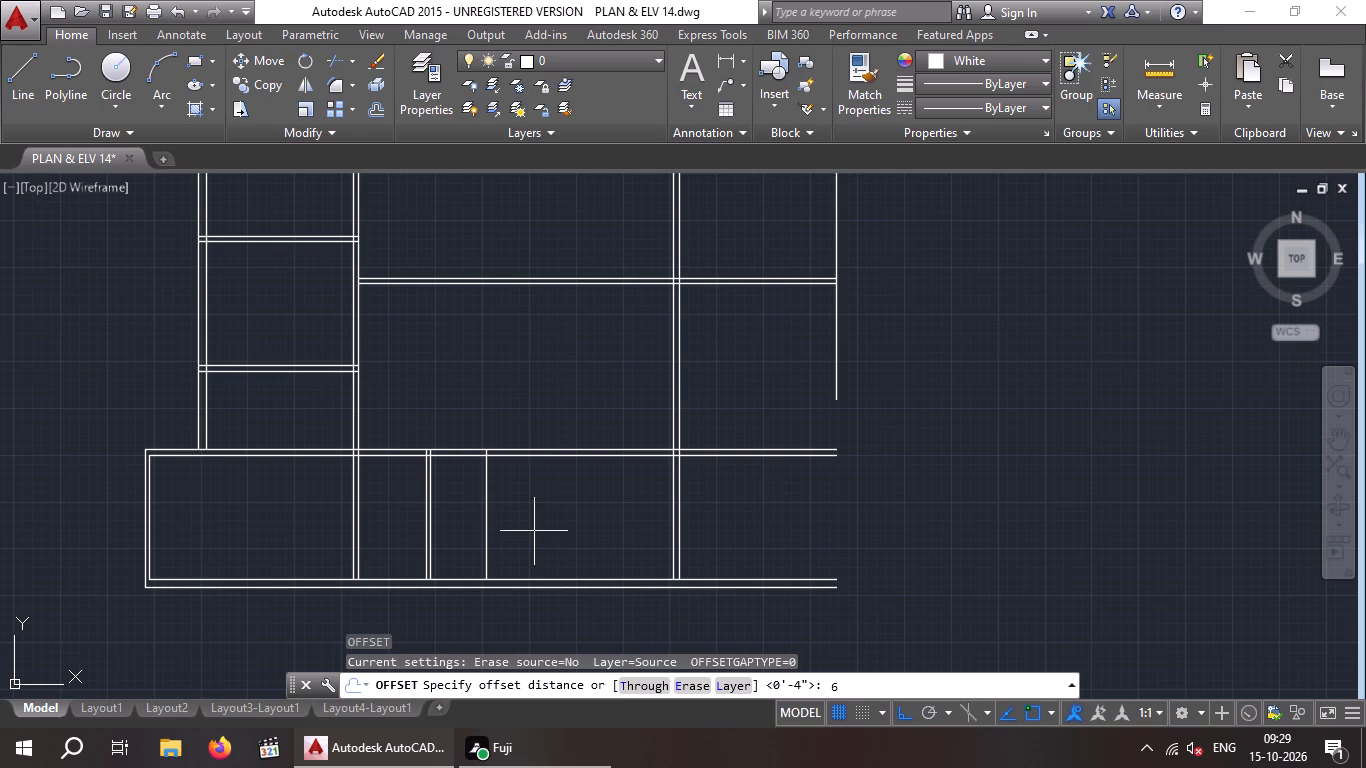
key("shift+quotedbl")
key("Return")
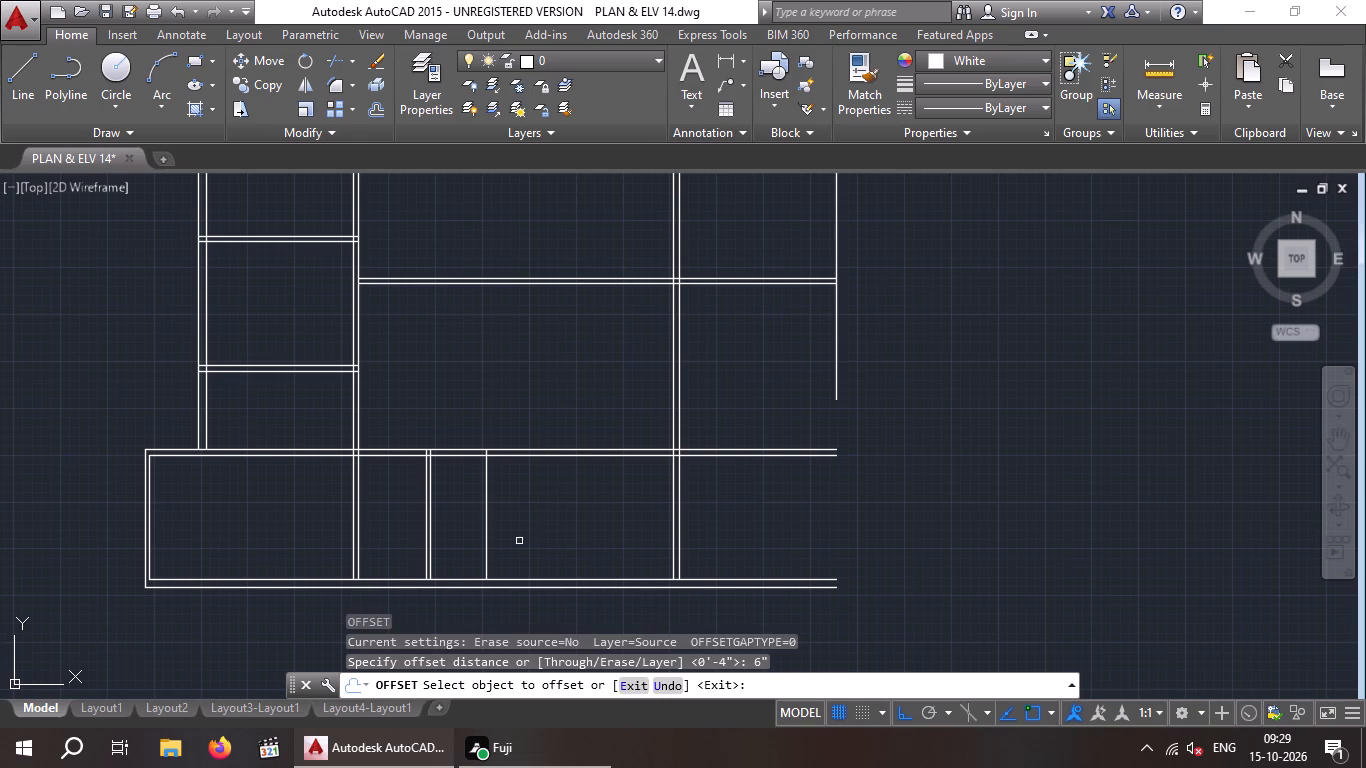
left_click(486, 539)
left_click(535, 539)
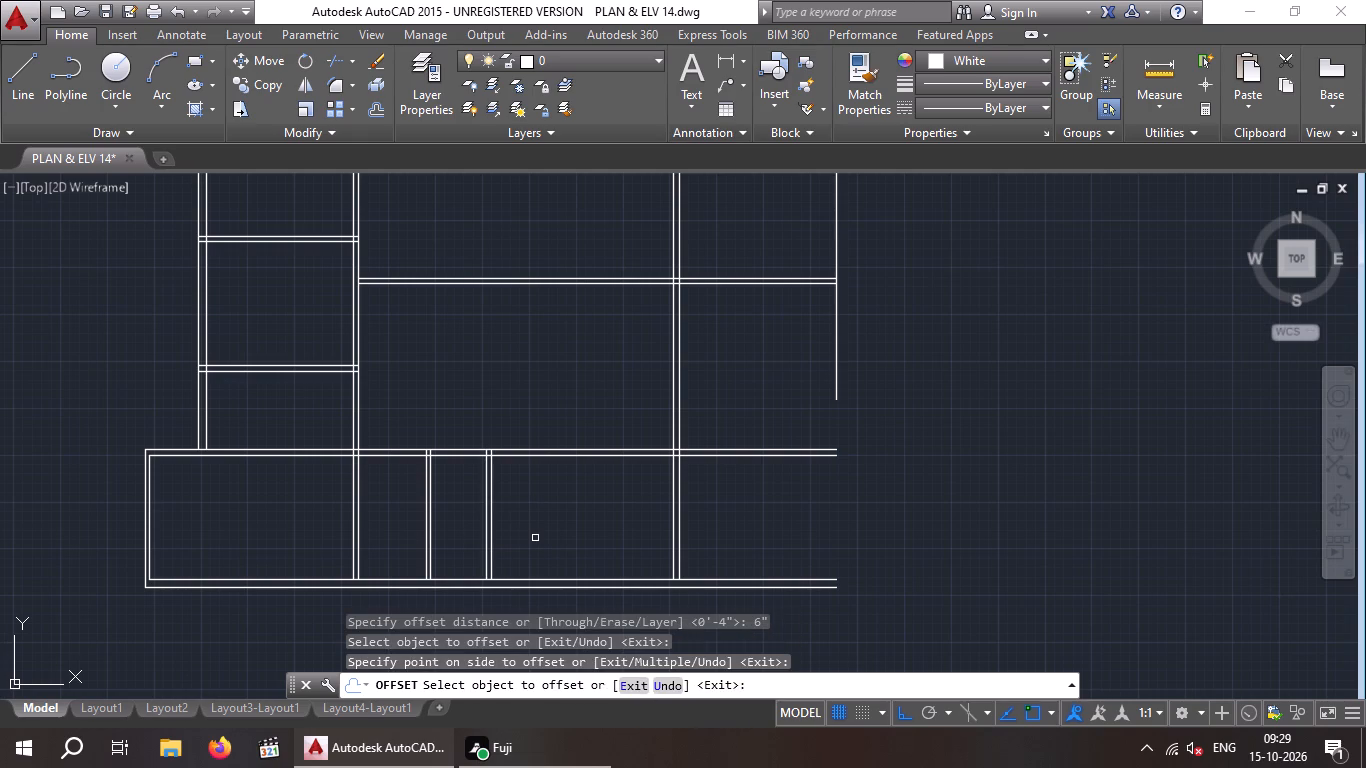
key("Escape")
key("Escape")
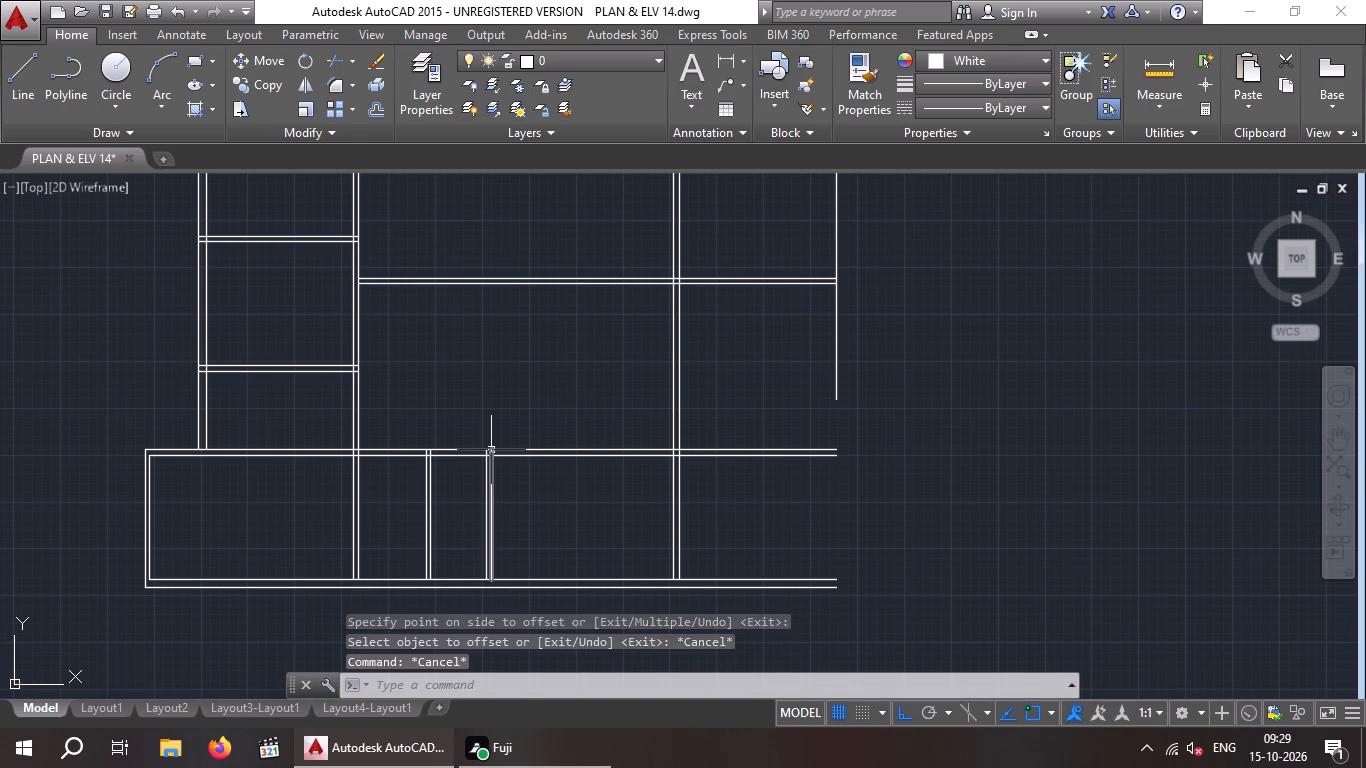
Offset the right-hand line of the 6" wall in the bottom strip 11' to the right.
scroll(494, 447, "up", 1)
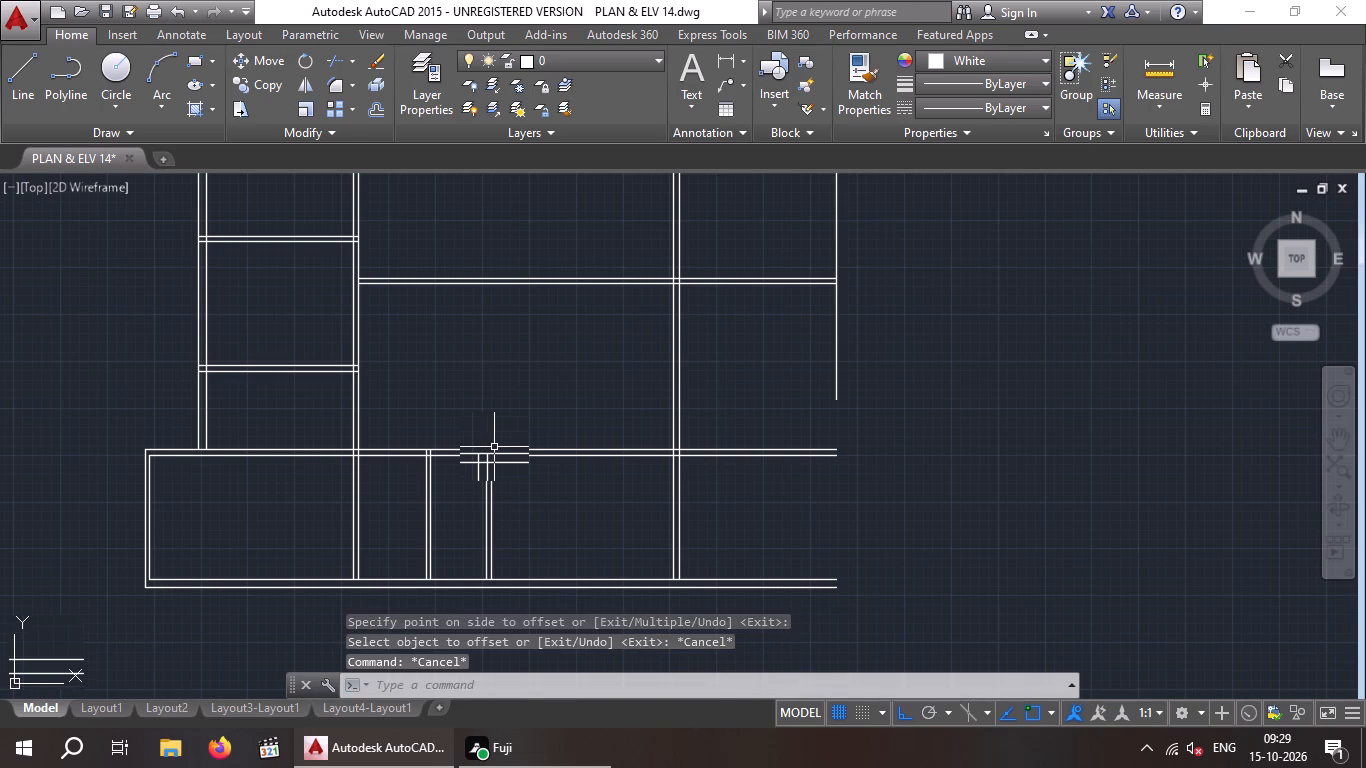
scroll(665, 474, "down", 2)
middle_click_drag(666, 474, 665, 474)
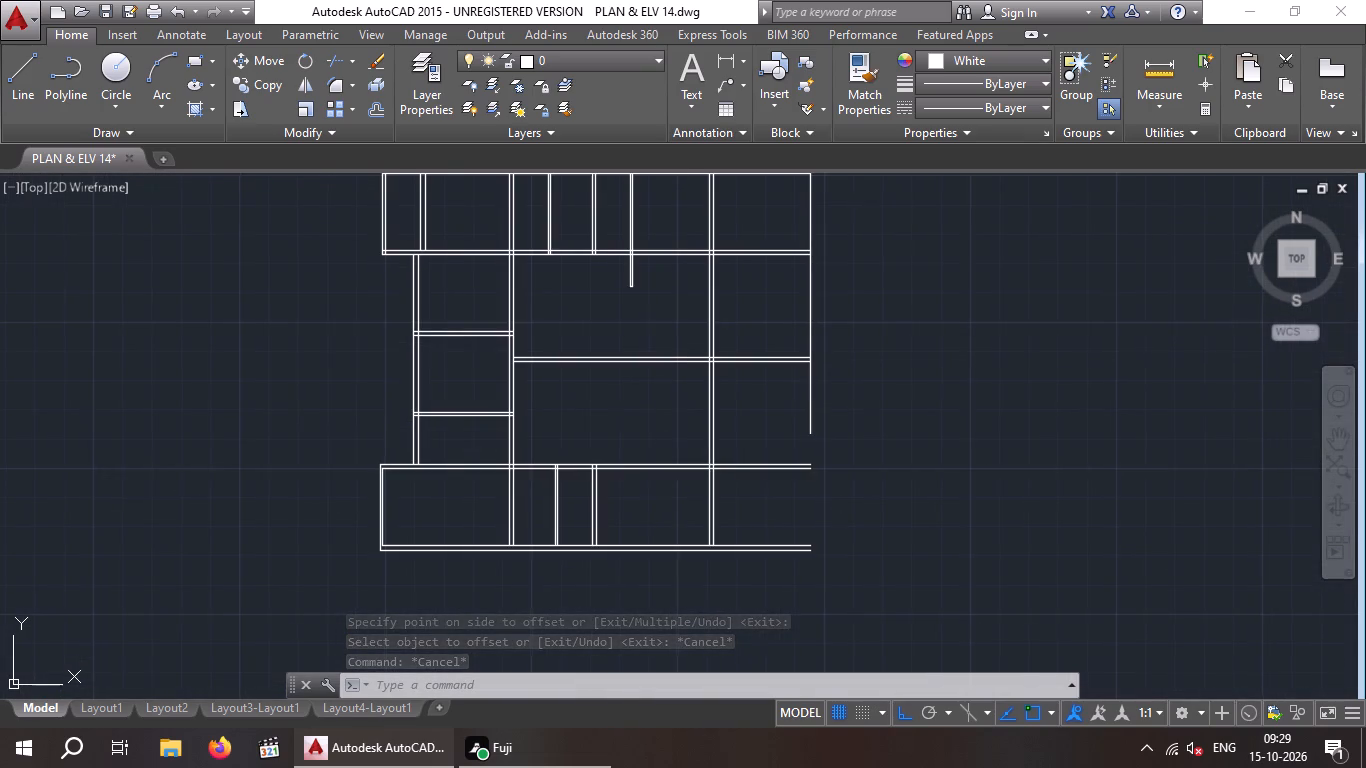
middle_click_drag(665, 474, 608, 474)
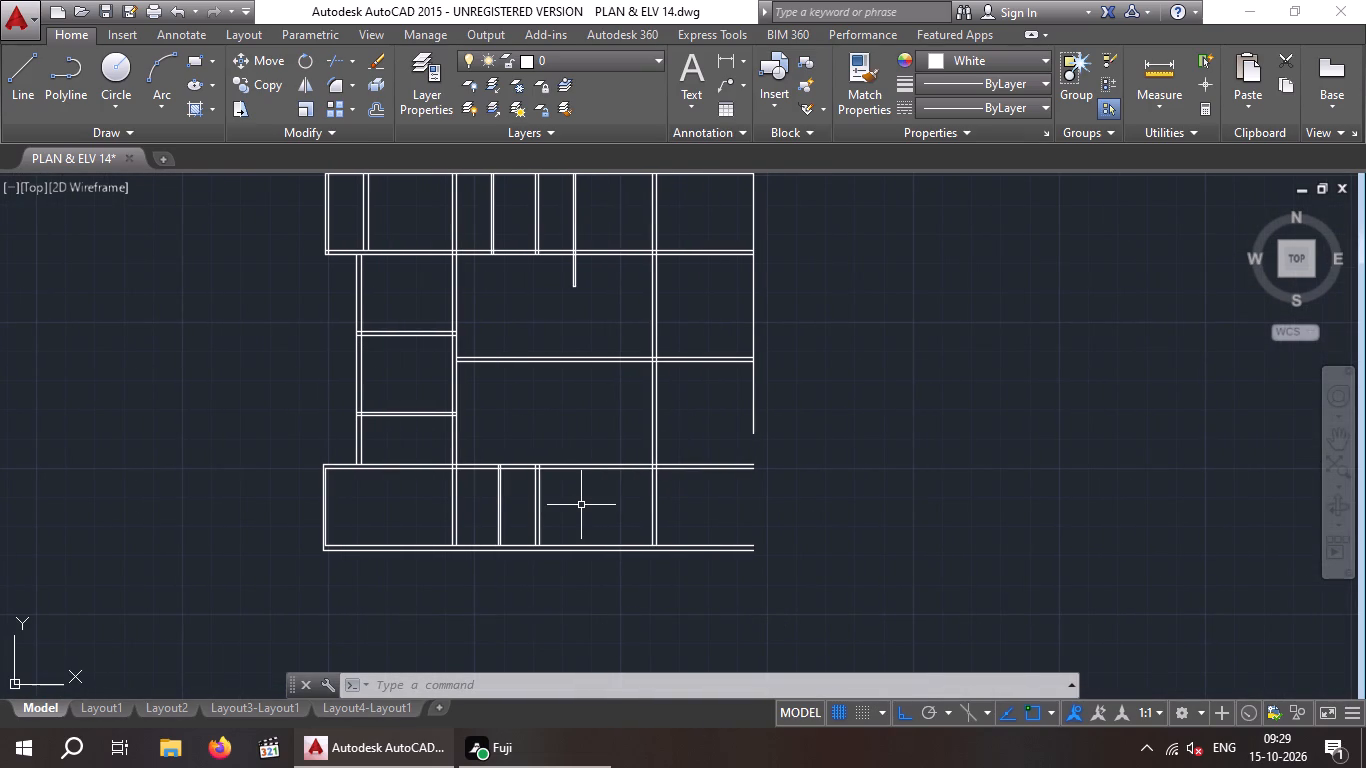
key("o")
key("Return")
type("11'")
key("Return")
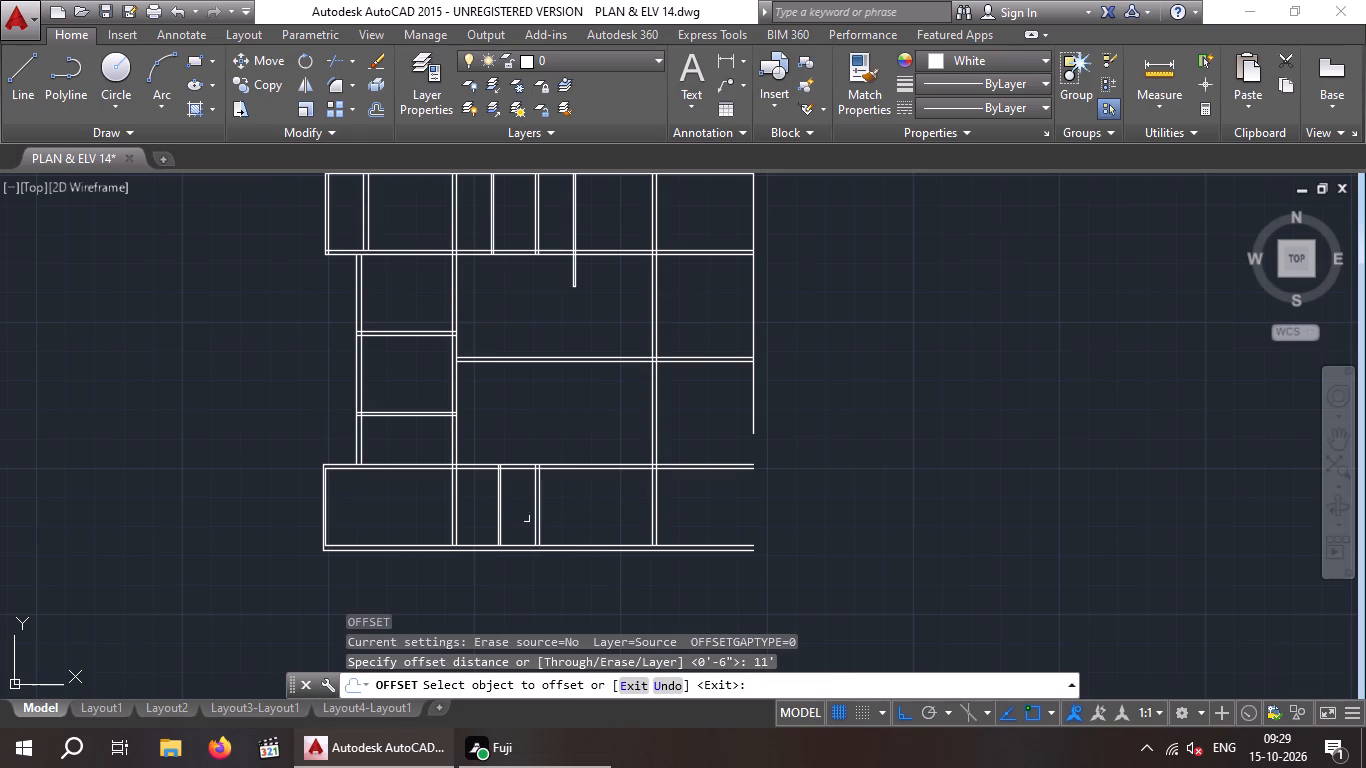
scroll(545, 519, "up", 1)
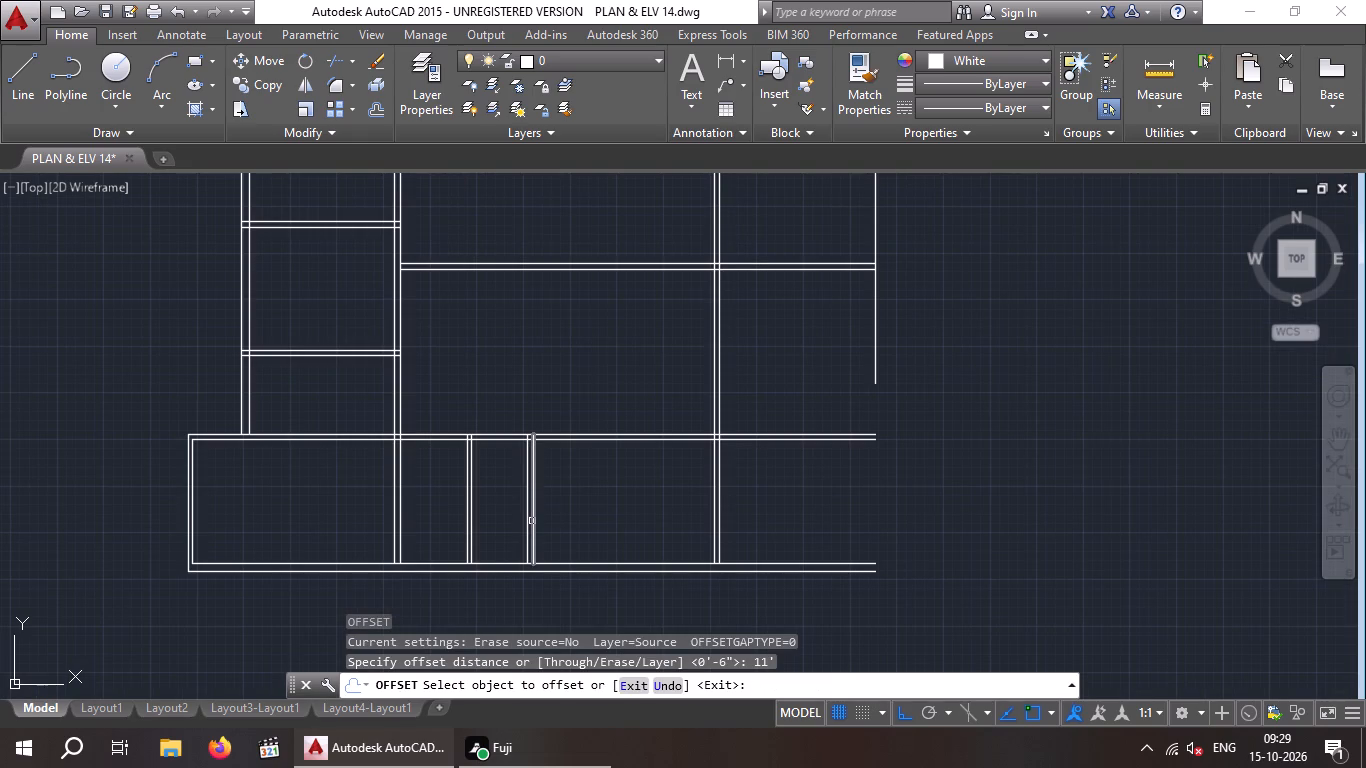
left_click_drag(534, 522, 589, 536)
left_click(685, 532)
scroll(671, 513, "down", 1)
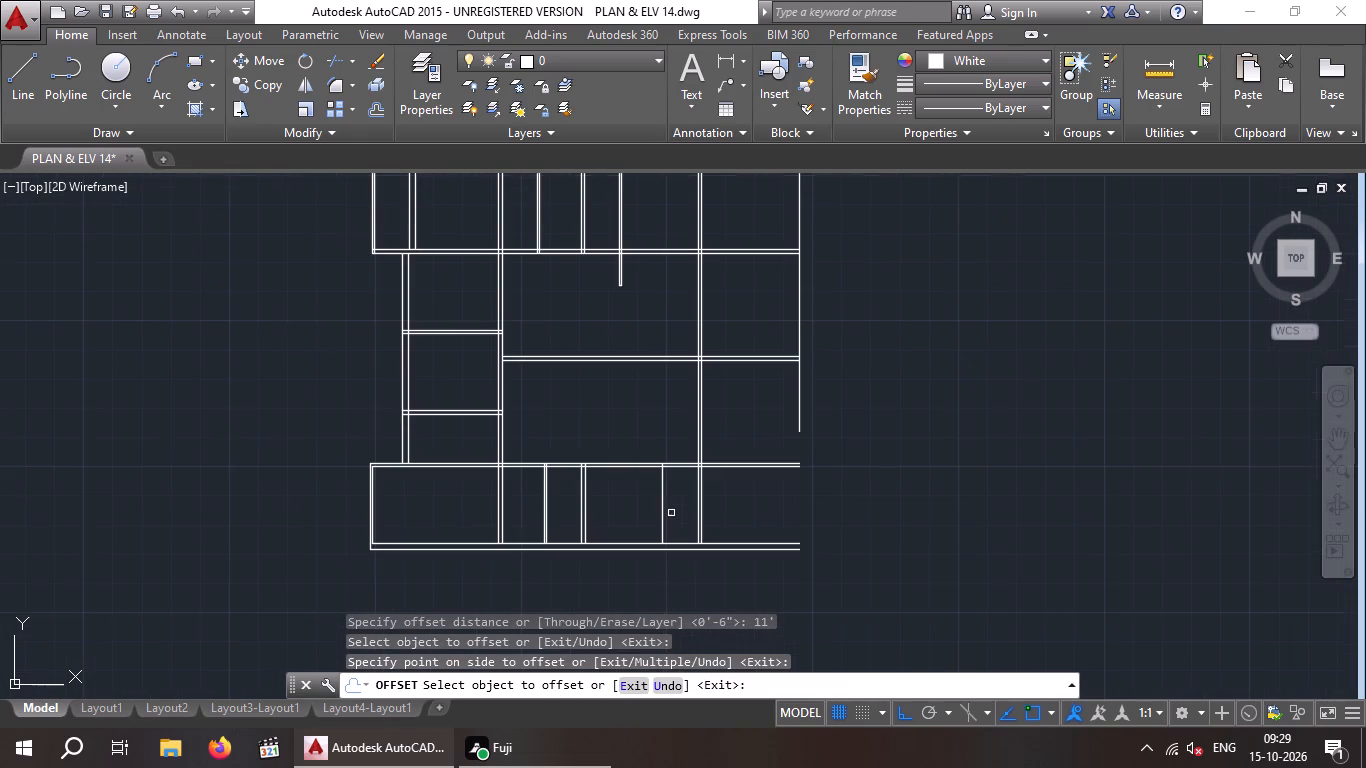
middle_click_drag(673, 513, 625, 570)
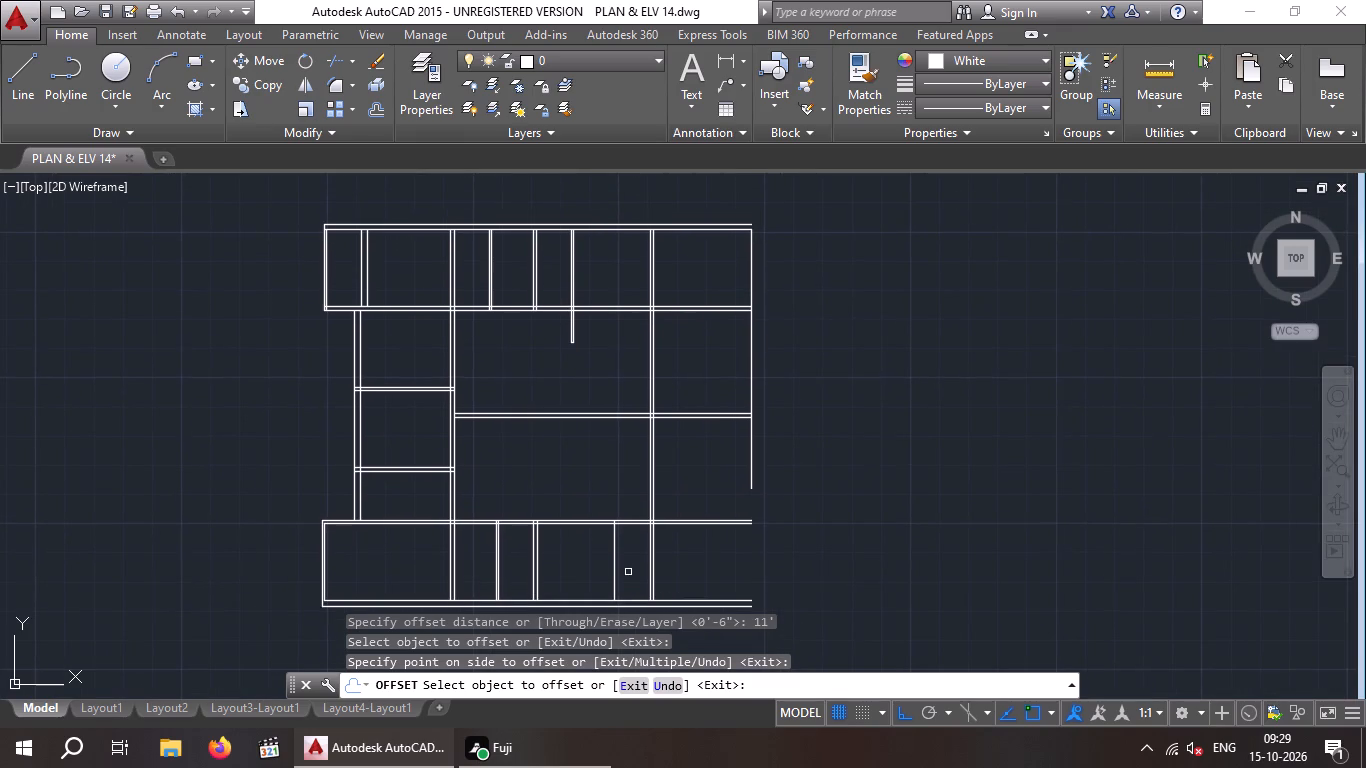
scroll(628, 572, "down", 1)
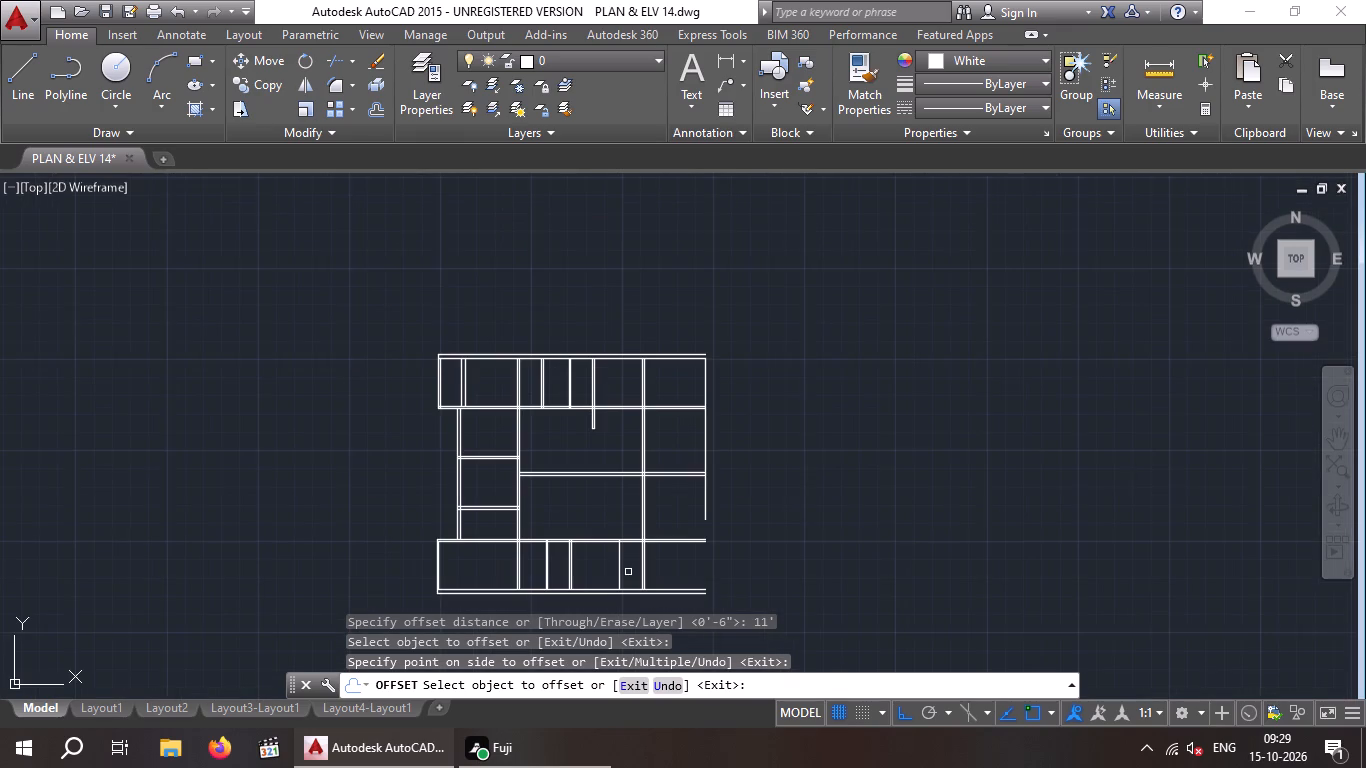
middle_click_drag(629, 572, 586, 562)
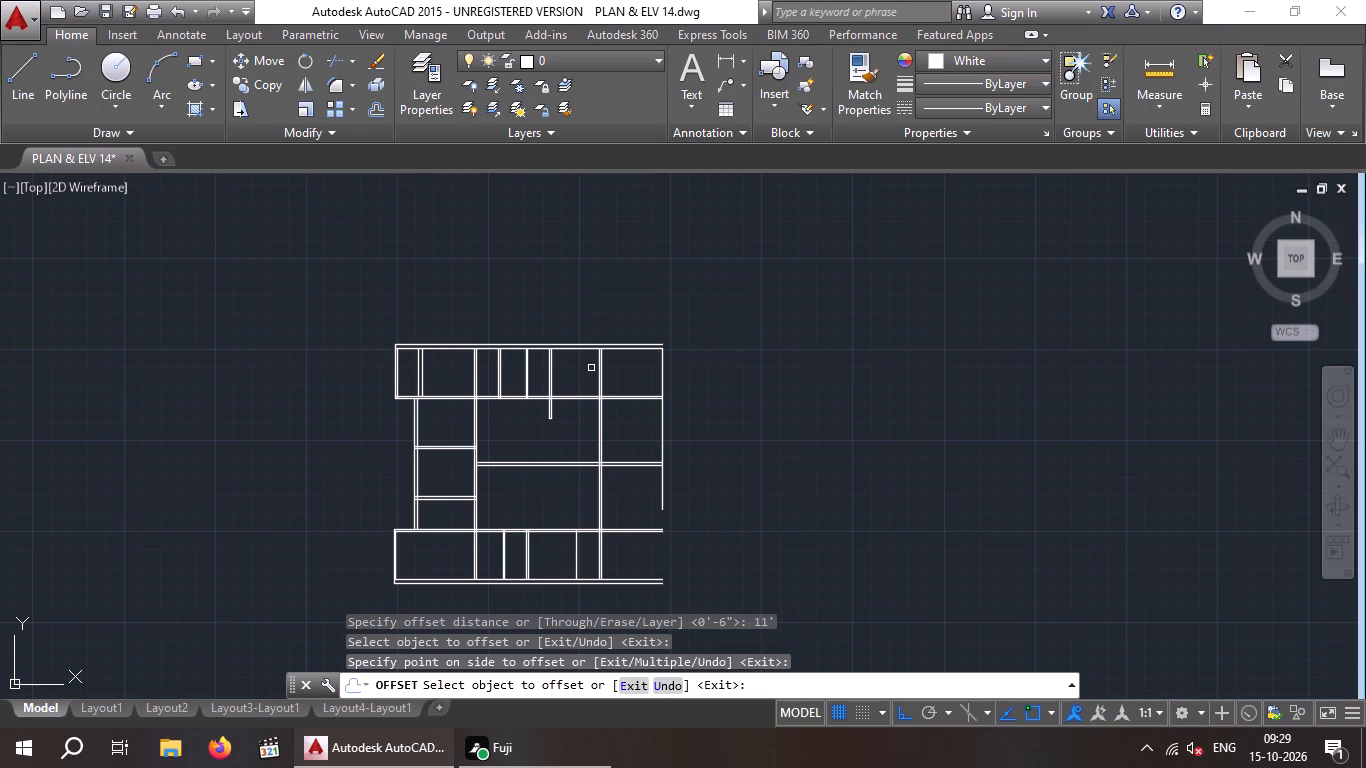
key("Escape")
key("Escape")
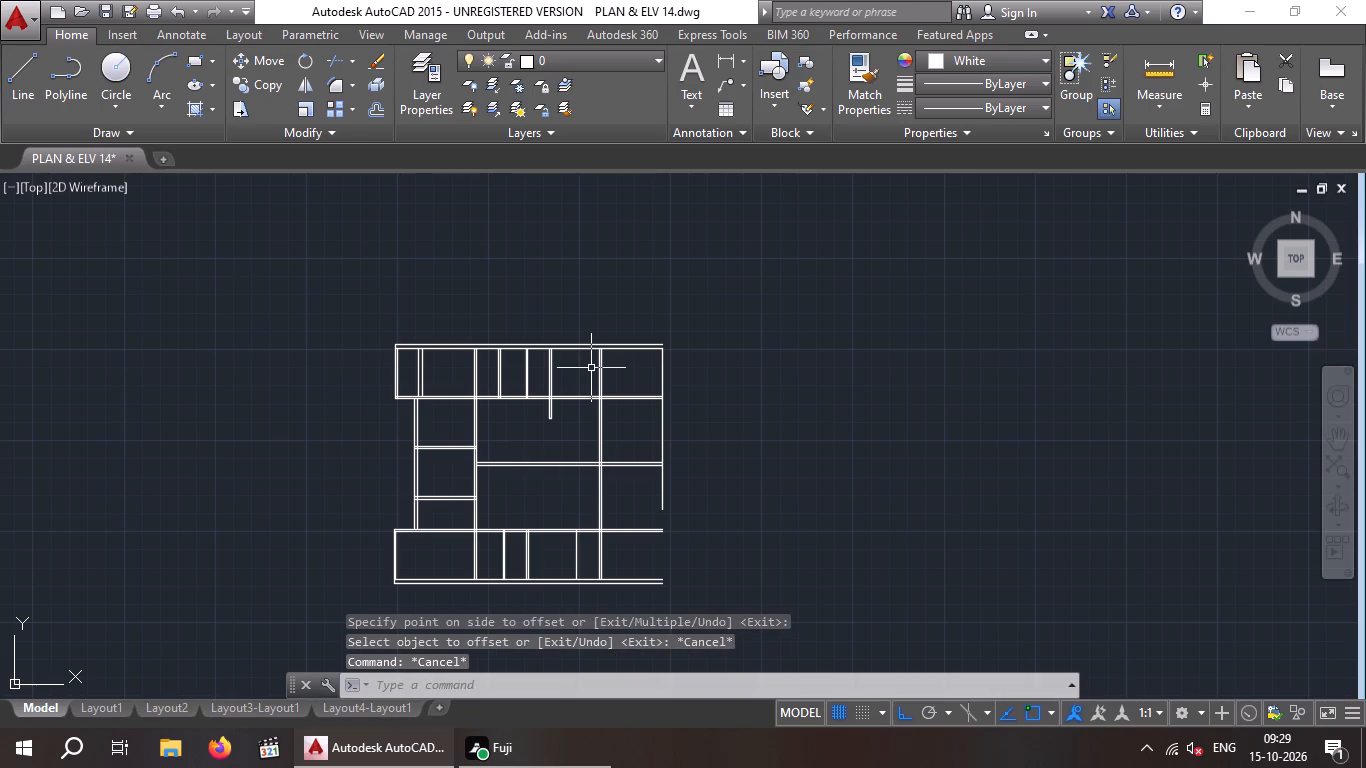
Offset the newest vertical line in the bottom strip 9" to the right to form a 9" wall.
key("o")
key("Return")
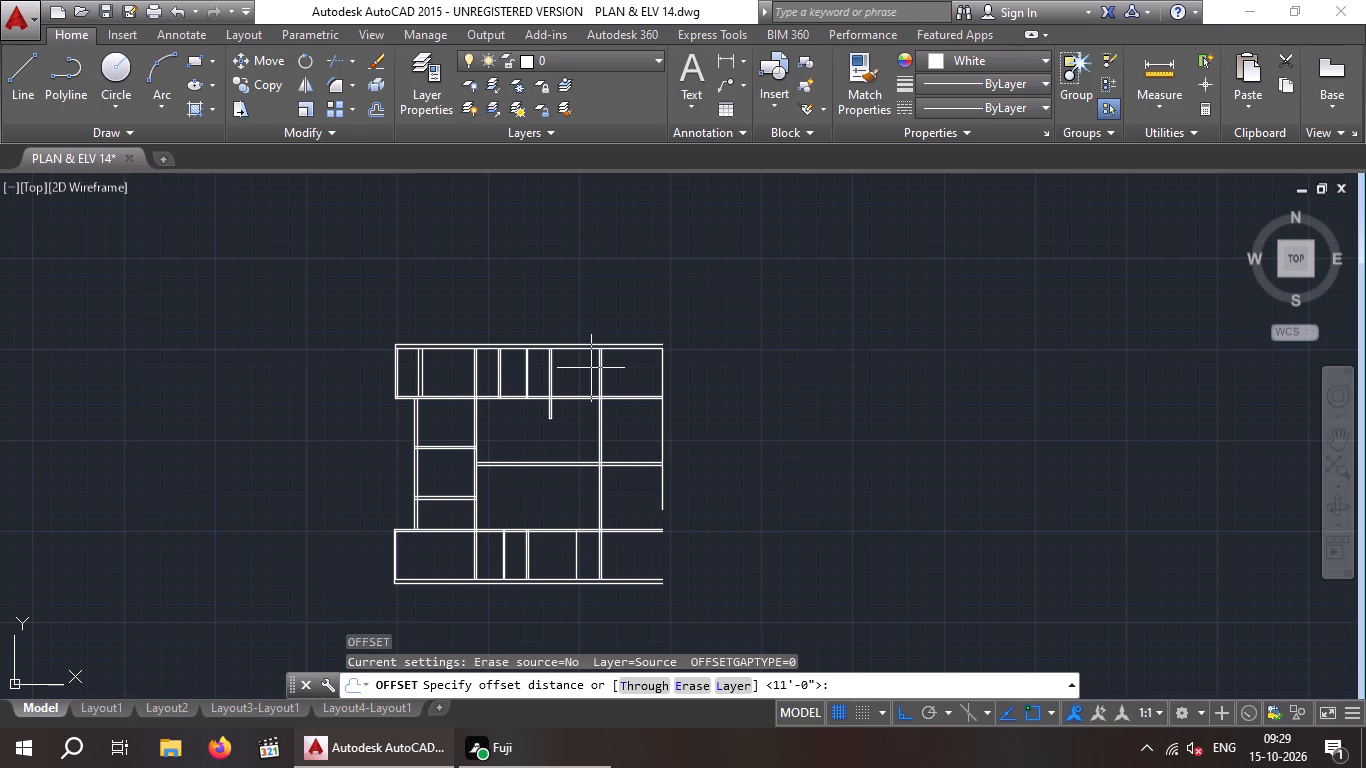
key("9")
key("shift+quotedbl")
key("Return")
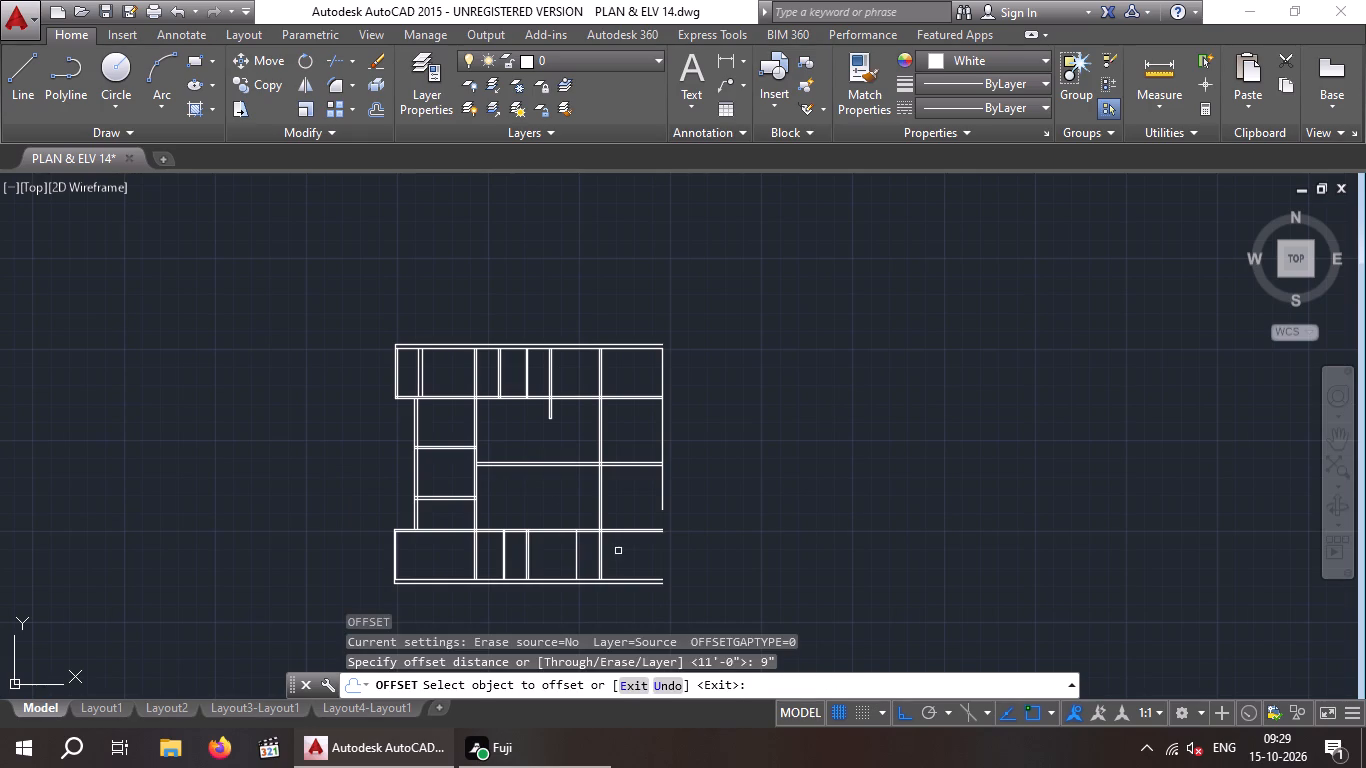
left_click(576, 562)
left_click(584, 562)
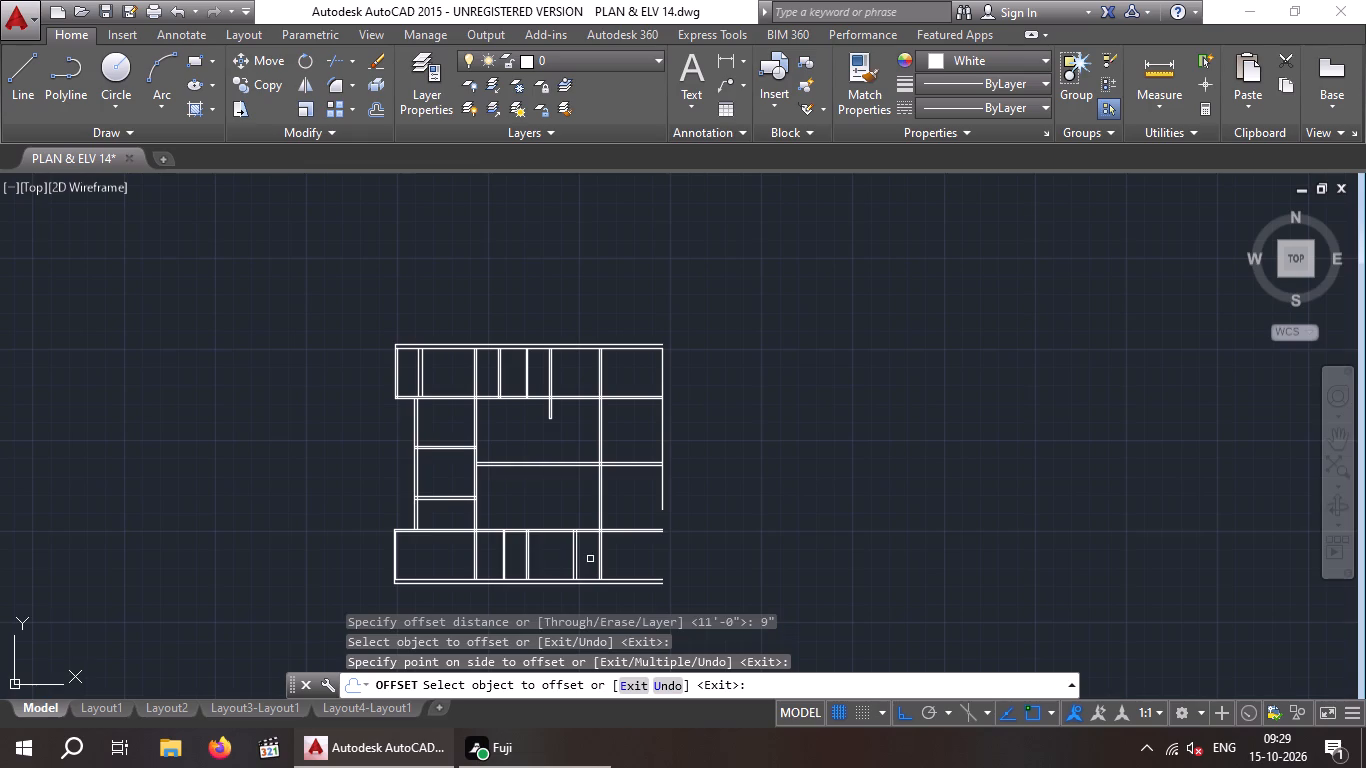
scroll(571, 559, "up", 4)
key("ctrl+z")
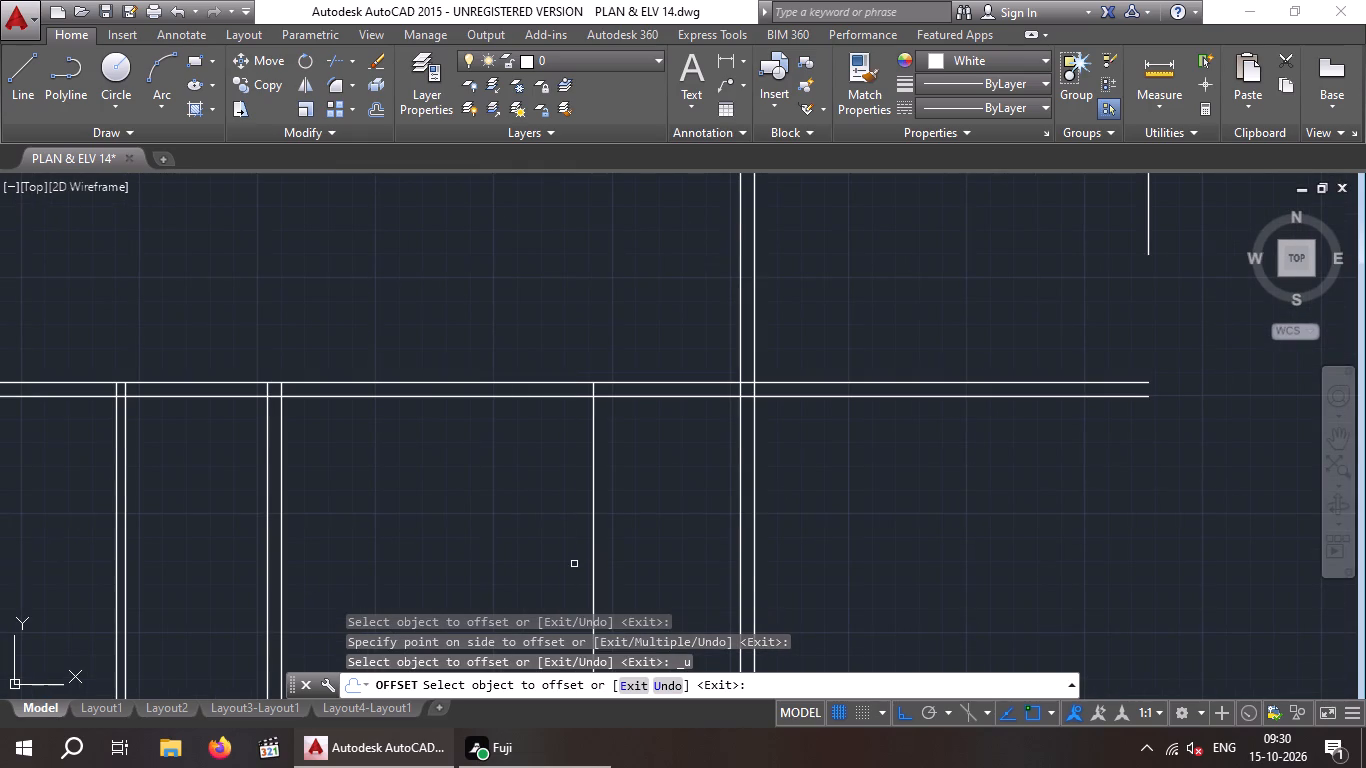
left_click_drag(588, 562, 620, 573)
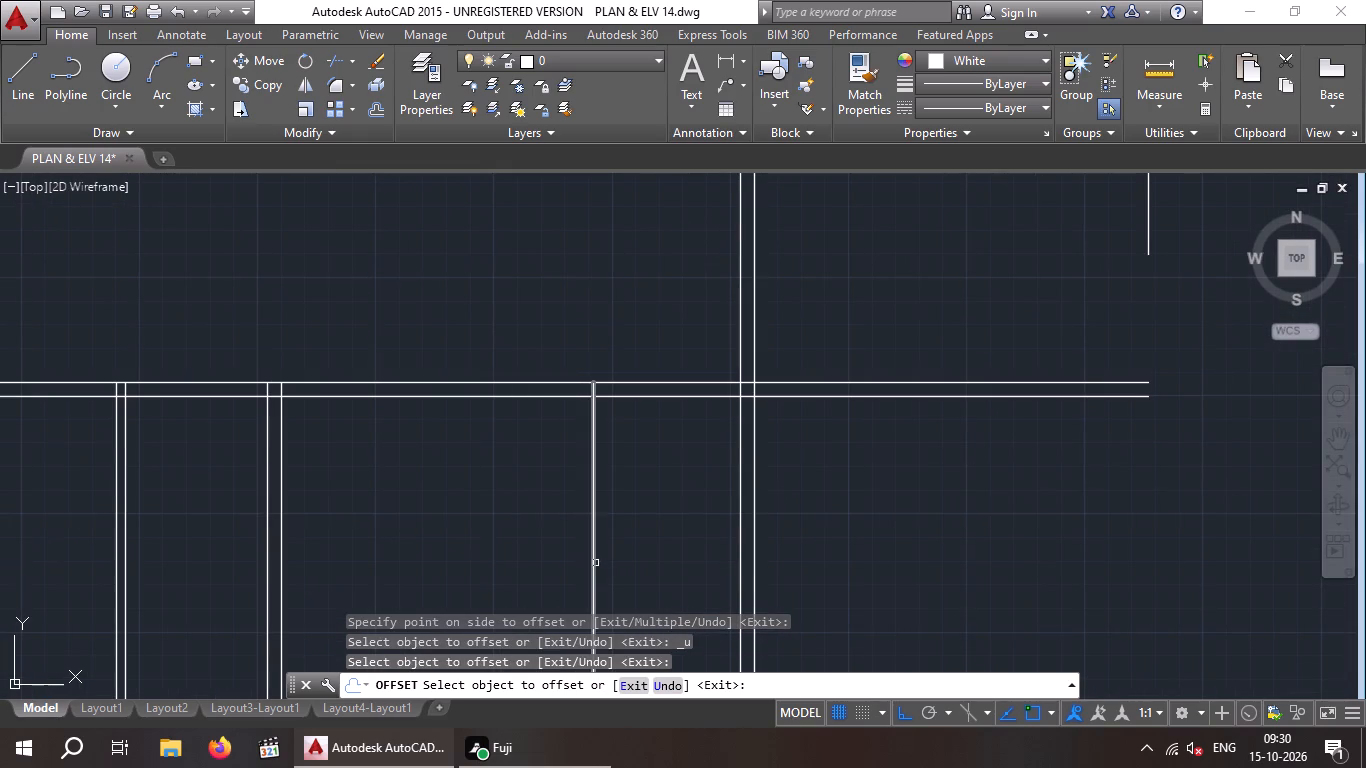
left_click(595, 563)
left_click(639, 554)
scroll(690, 537, "down", 2)
key("Escape")
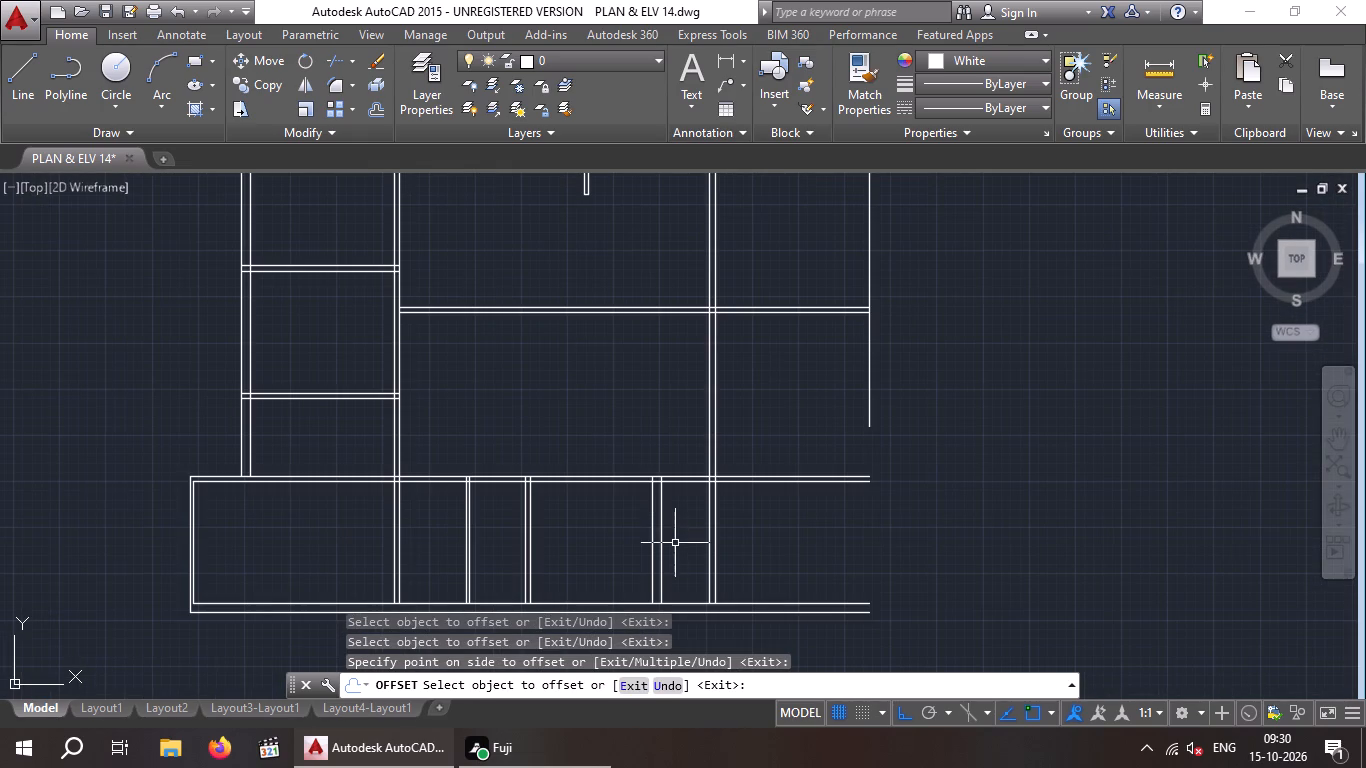
key("Escape")
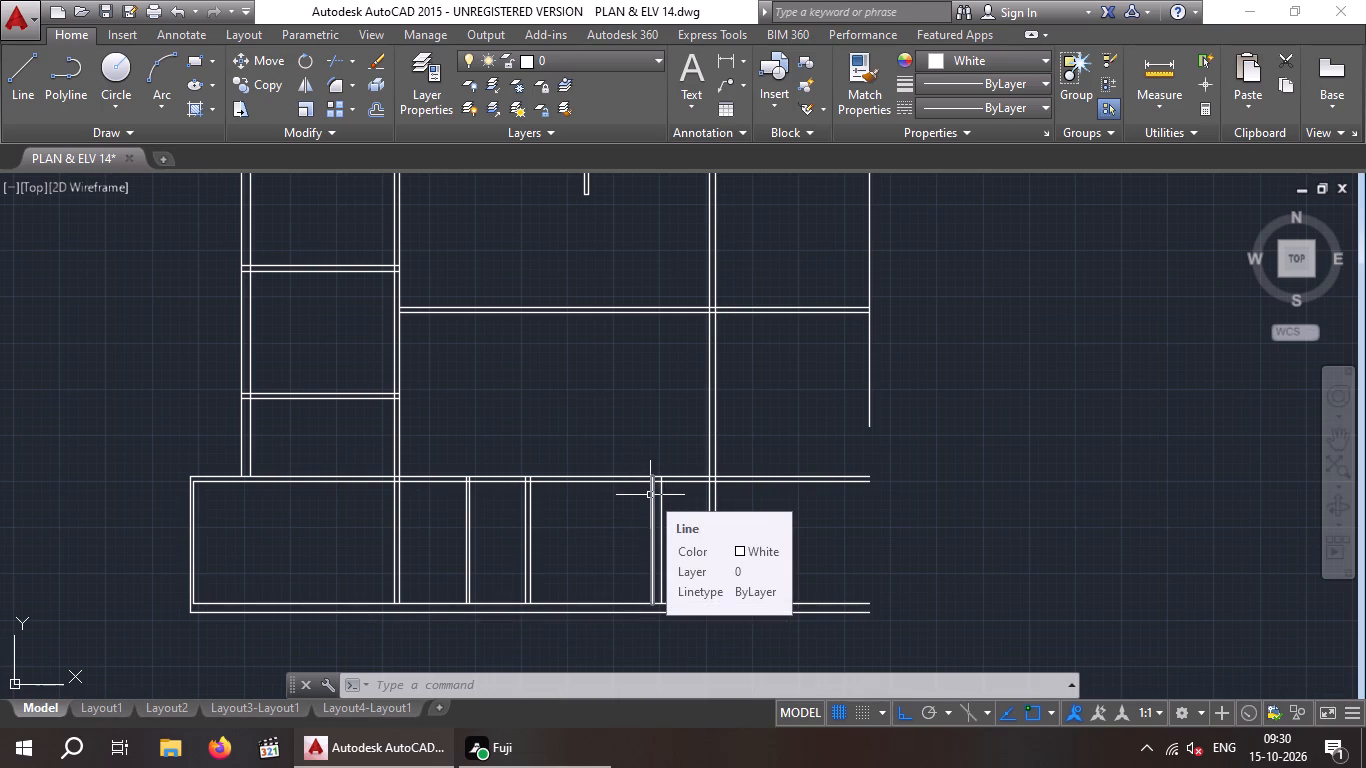
key("Escape")
key("Escape")
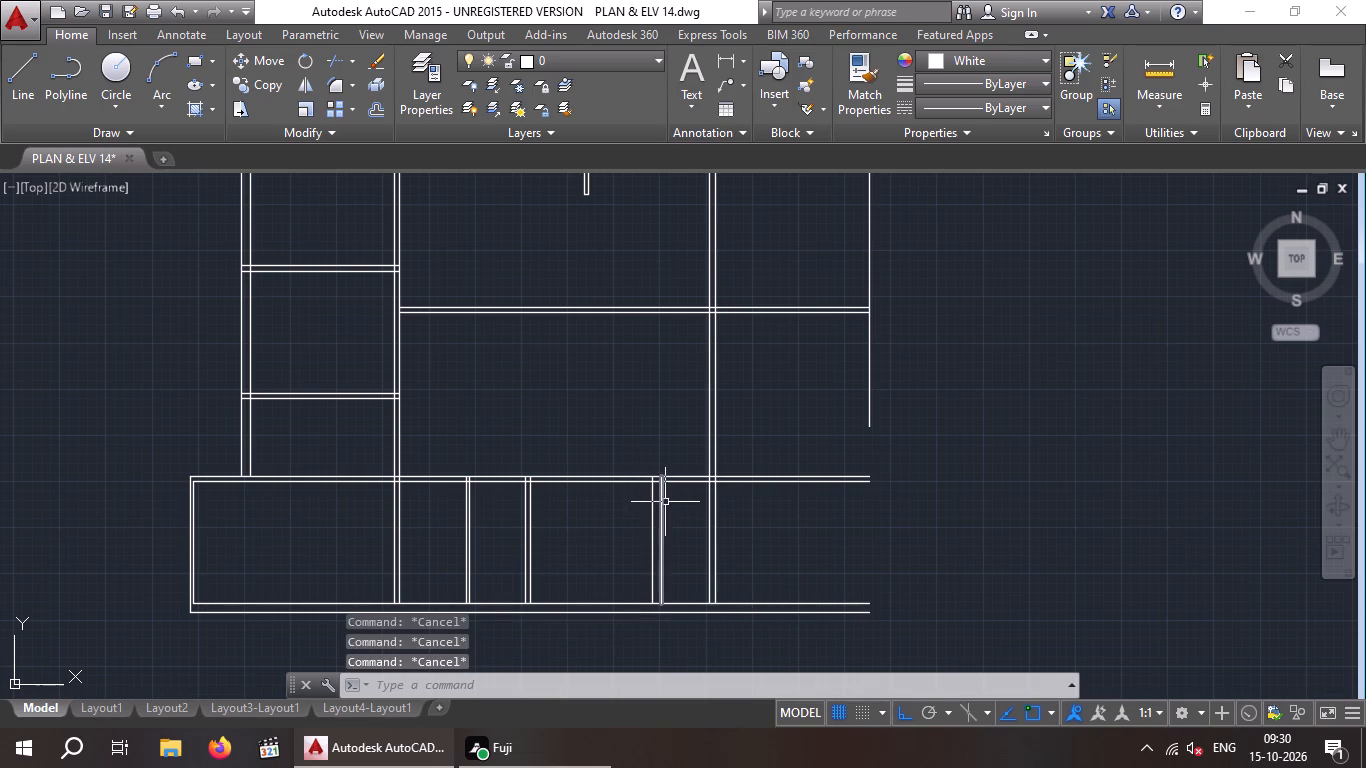
Extend both lines of the 9" wall up from the bottom strip to the horizontal wall in the middle of the plan.
type("EX")
key("space")
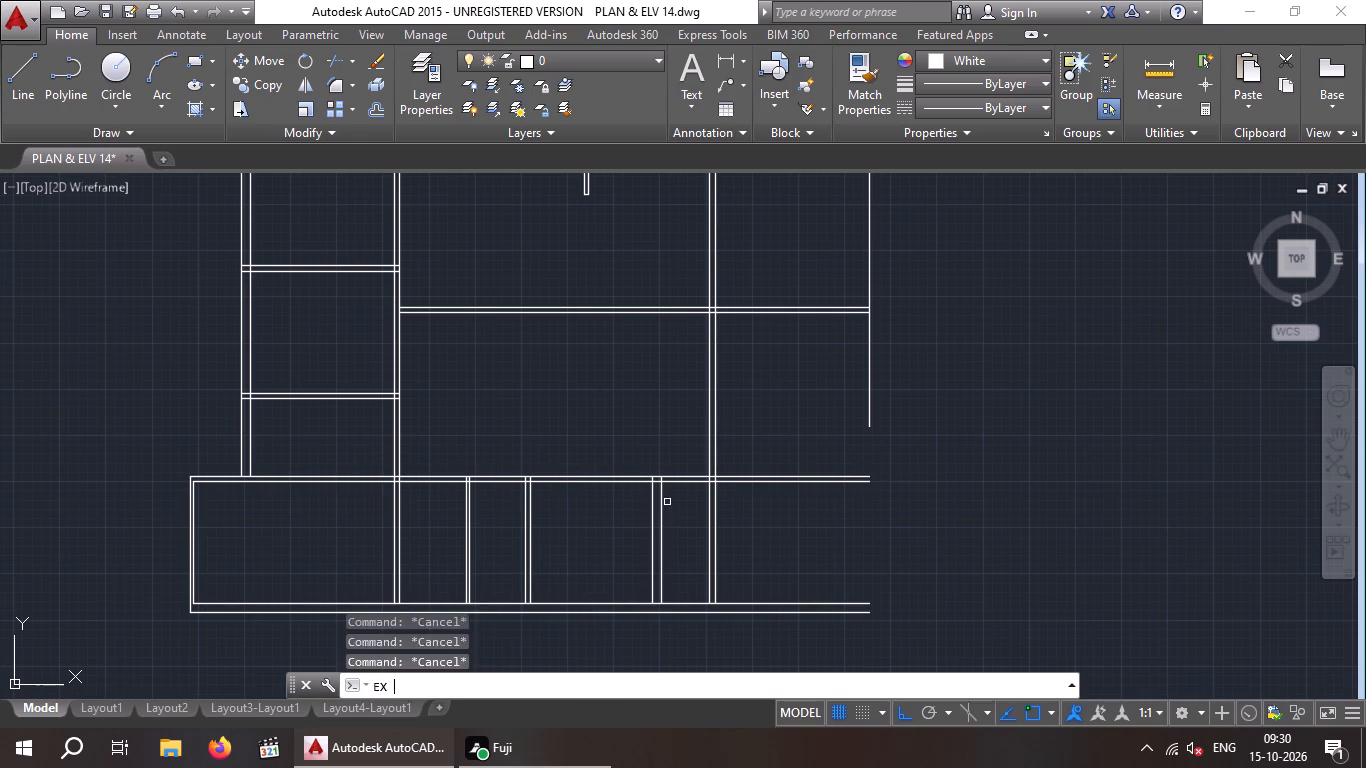
key("space")
left_click(663, 499)
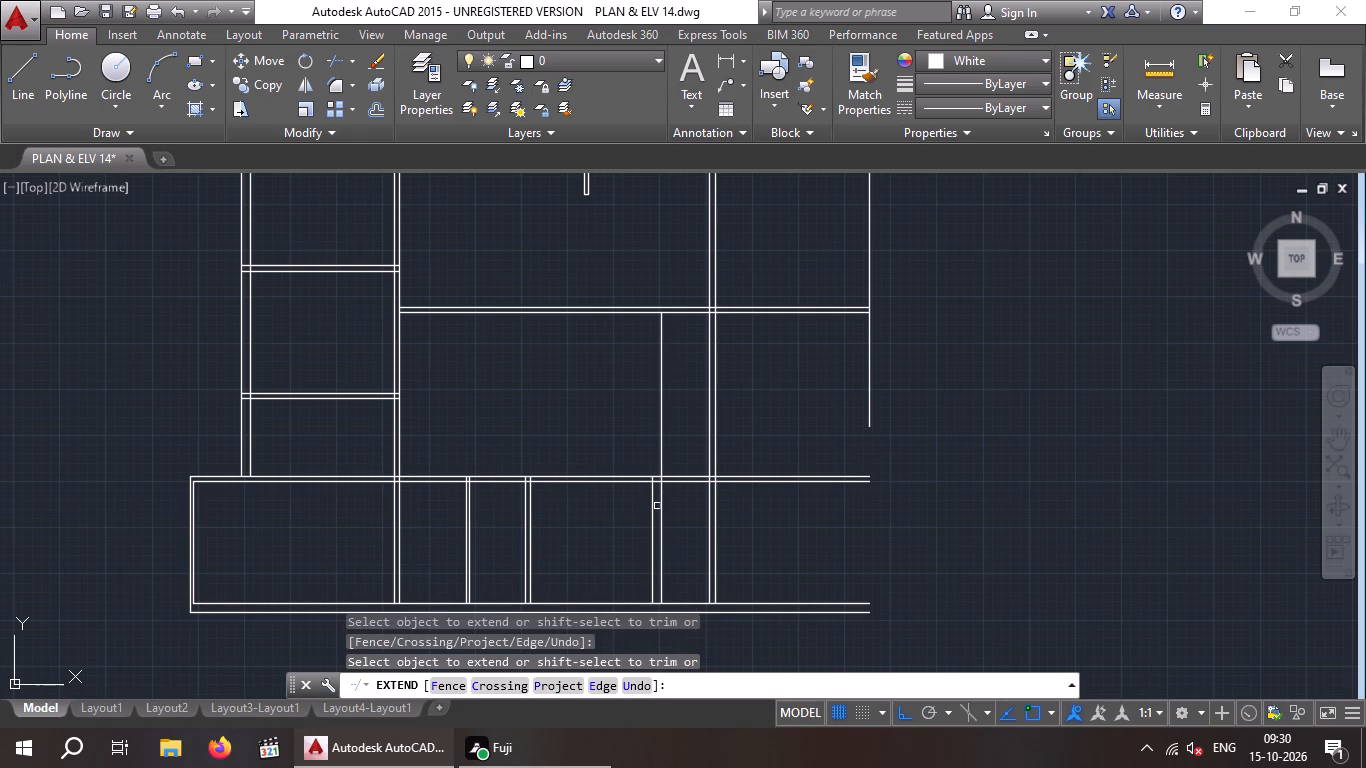
left_click(650, 507)
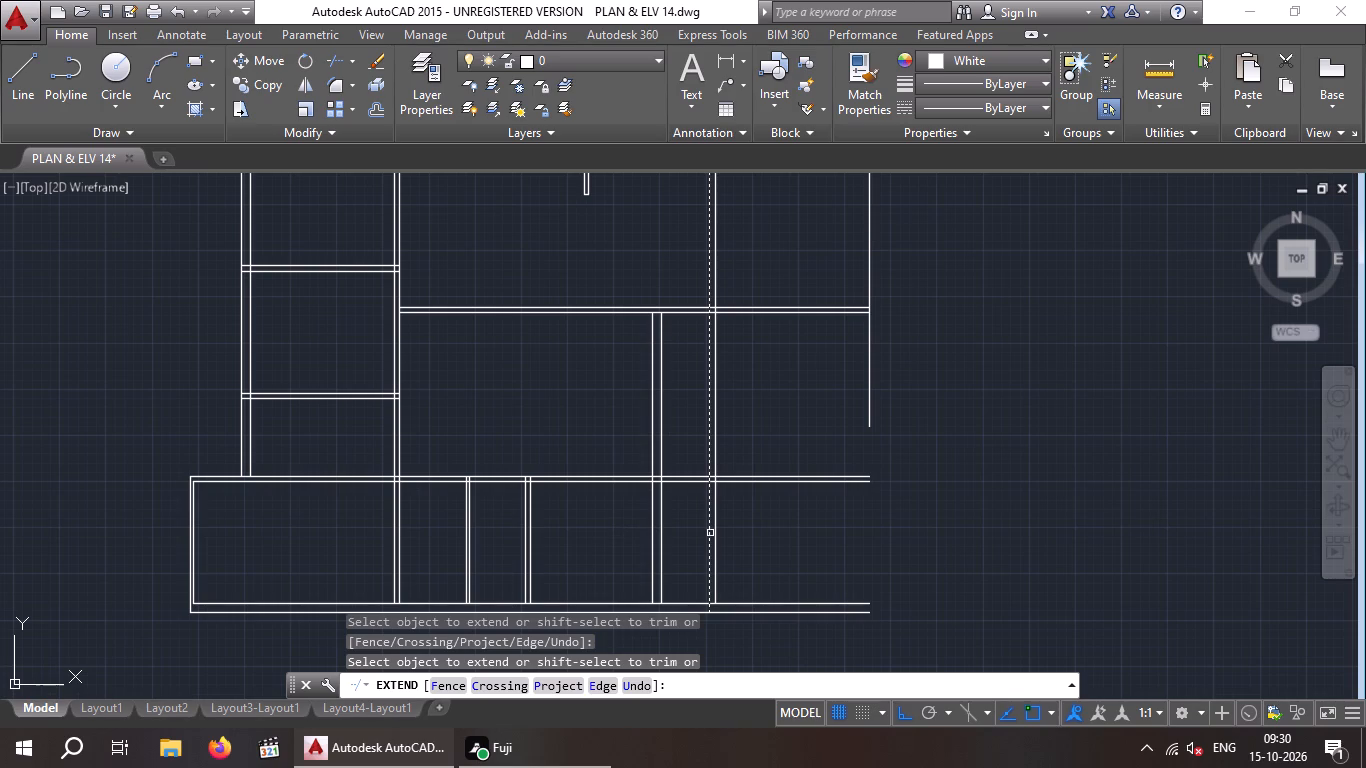
key("Escape")
key("Escape")
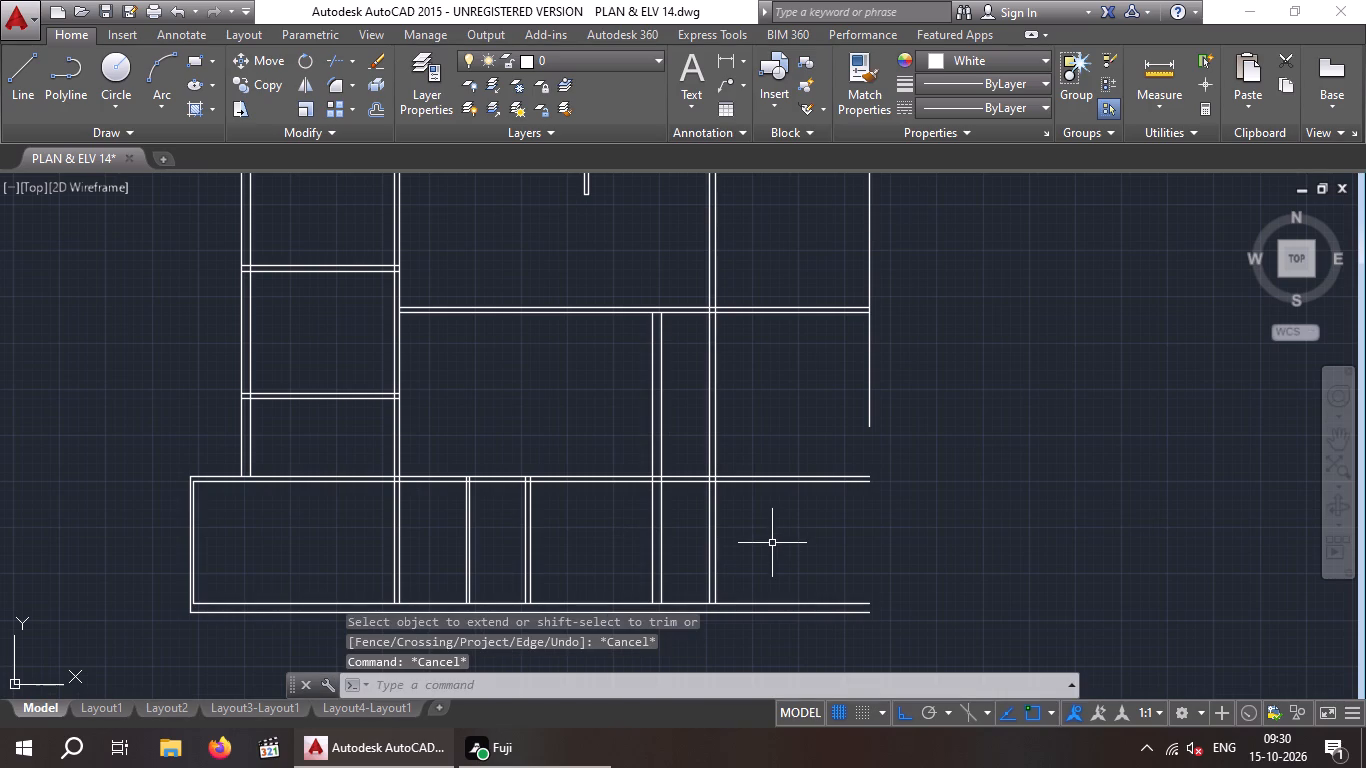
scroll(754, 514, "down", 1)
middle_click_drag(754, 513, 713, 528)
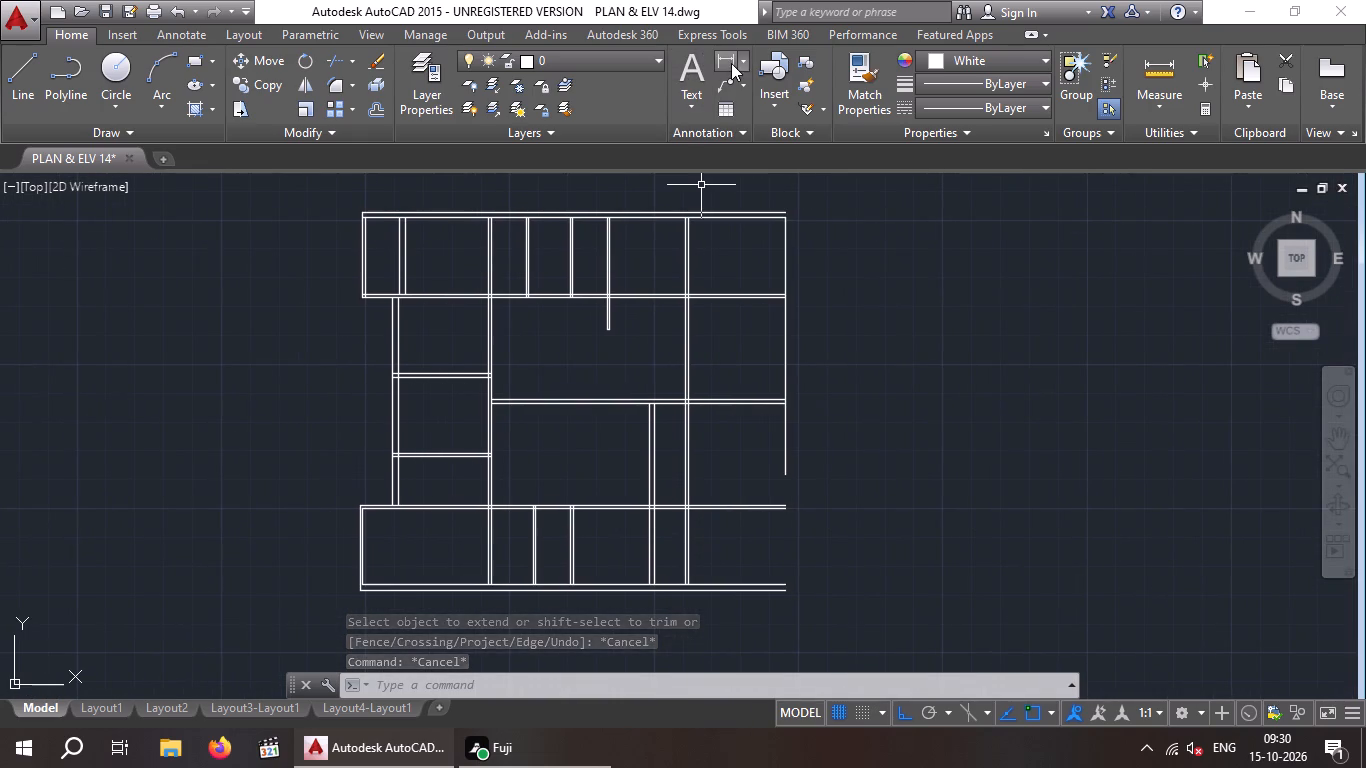
Measure the clear distance between the 9" wall and the full-height vertical wall in the bottom strip.
left_click(732, 63)
middle_click_drag(679, 479, 672, 298)
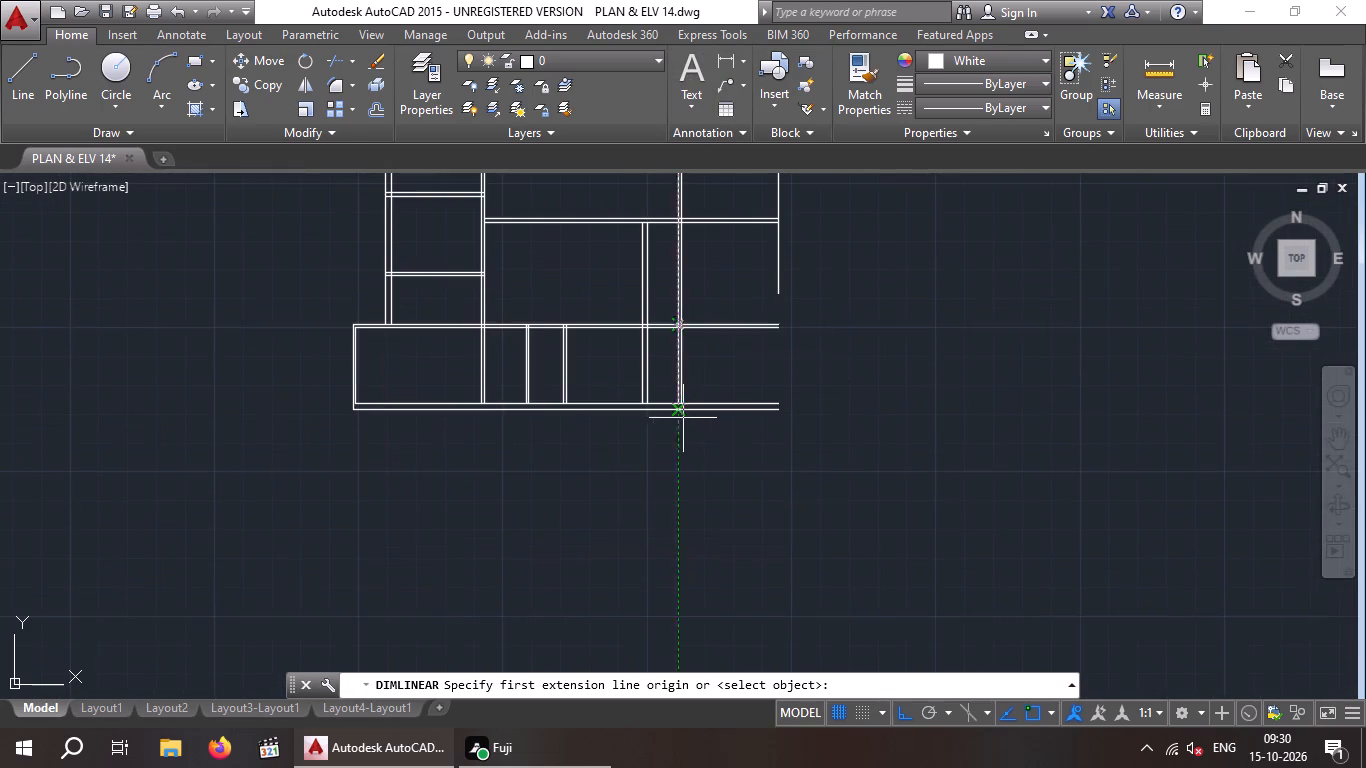
scroll(675, 413, "up", 3)
left_click_drag(561, 398, 584, 404)
left_click(693, 402)
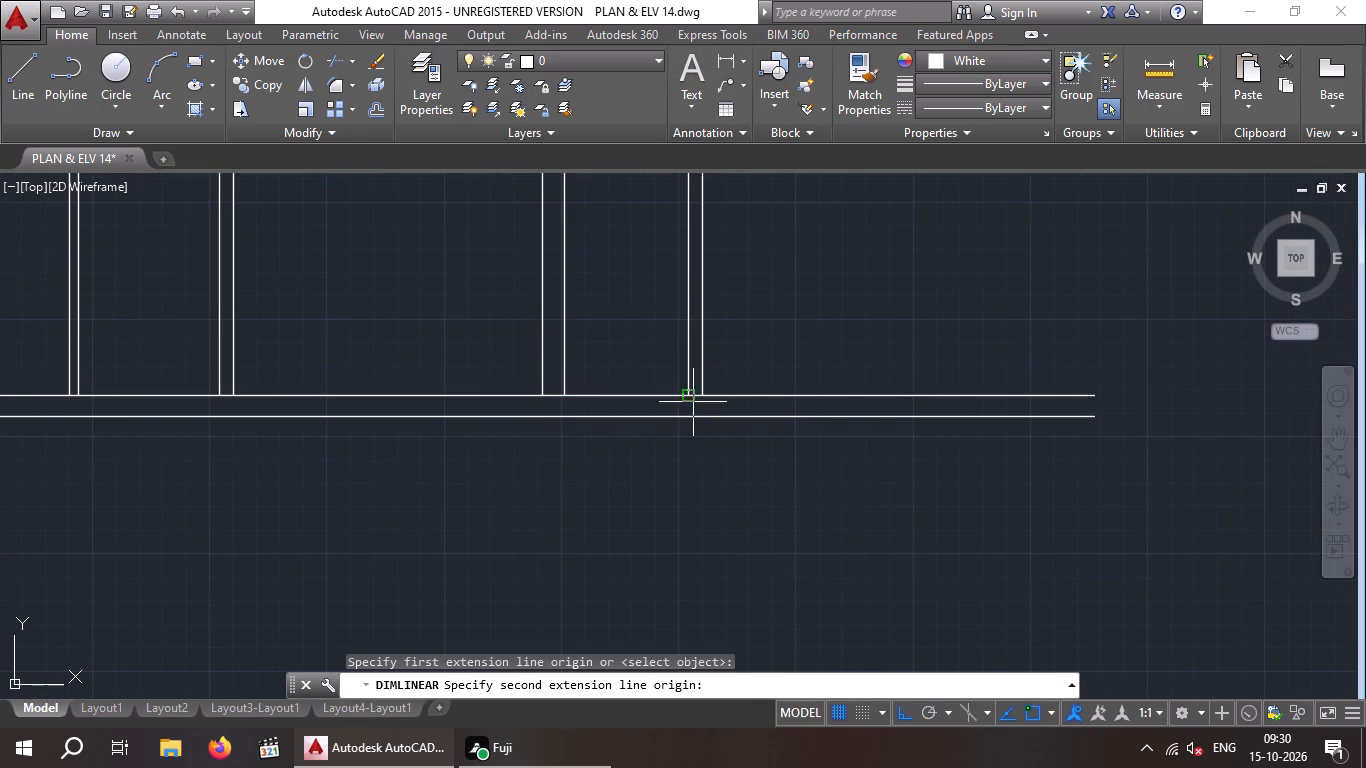
key("Escape")
key("Escape")
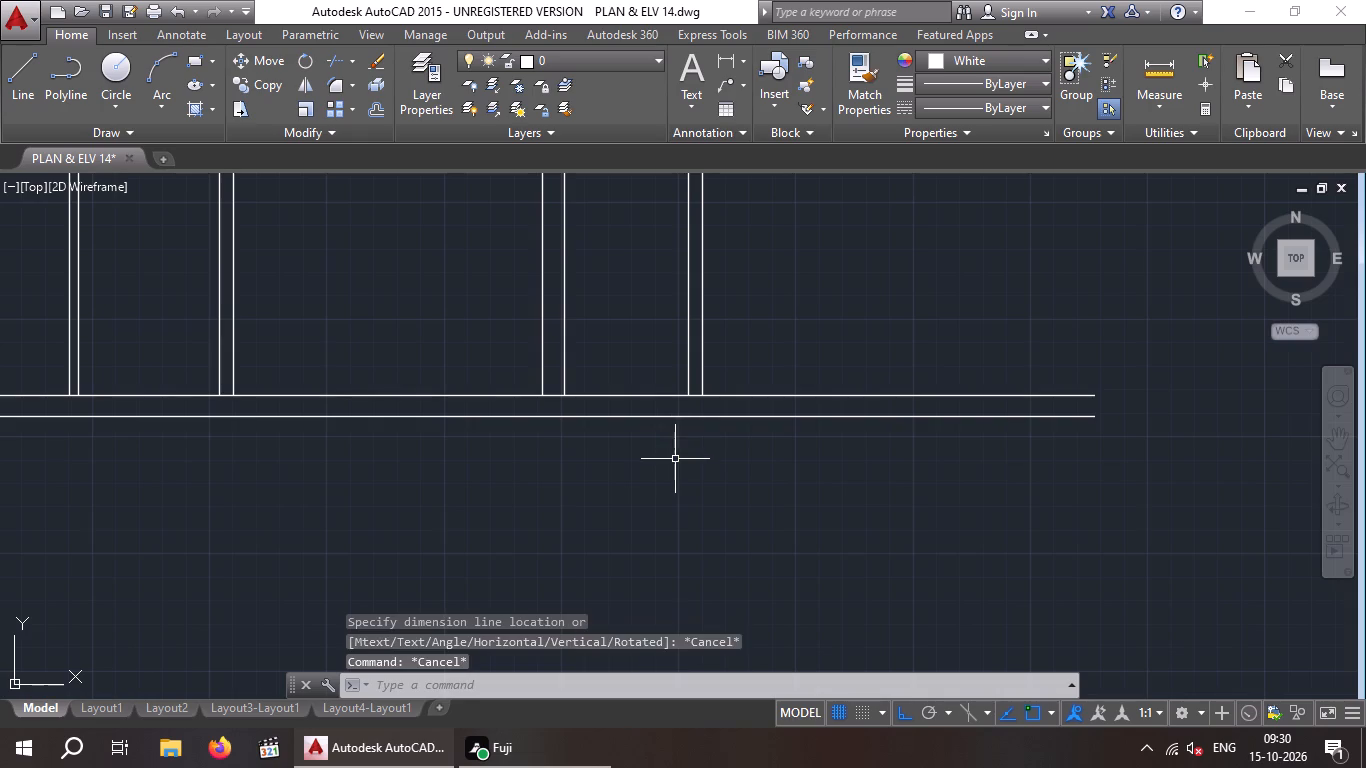
Examine the overall wall layout, especially the full-height vertical wall between the top and bottom strips.
scroll(660, 389, "down", 1)
middle_click_drag(653, 368, 628, 496)
middle_click_drag(610, 426, 591, 537)
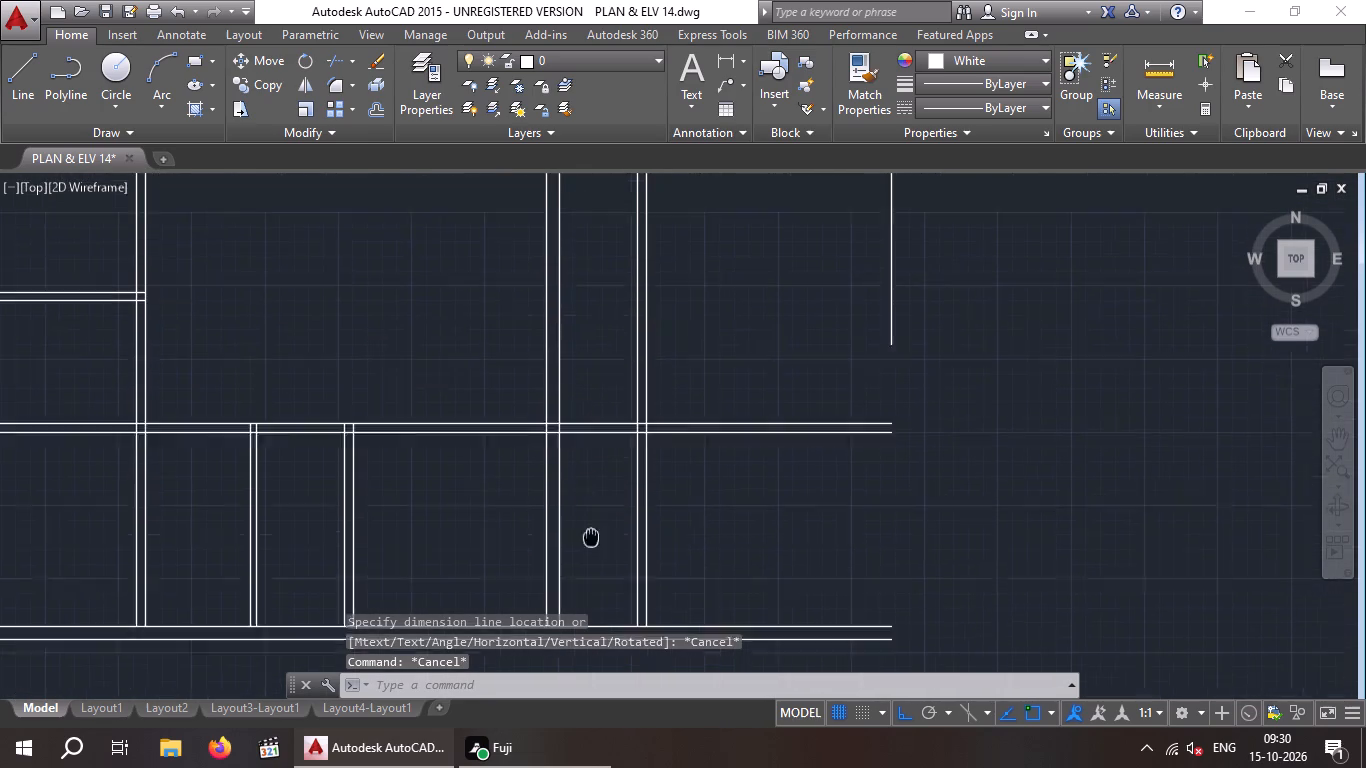
middle_click_drag(591, 537, 577, 568)
middle_click(577, 568)
scroll(603, 509, "down", 1)
middle_click_drag(602, 509, 605, 460)
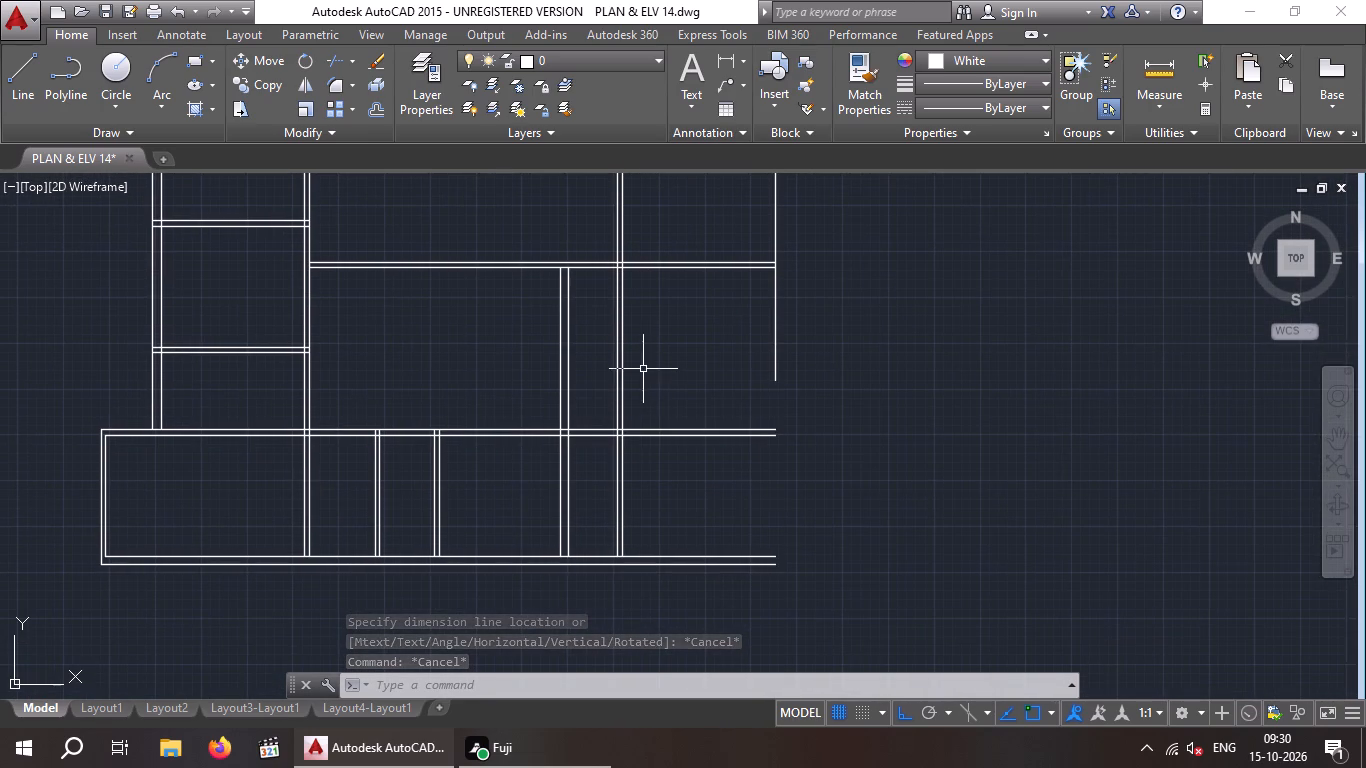
middle_click_drag(695, 354, 660, 481)
scroll(659, 482, "down", 2)
middle_click_drag(651, 480, 609, 458)
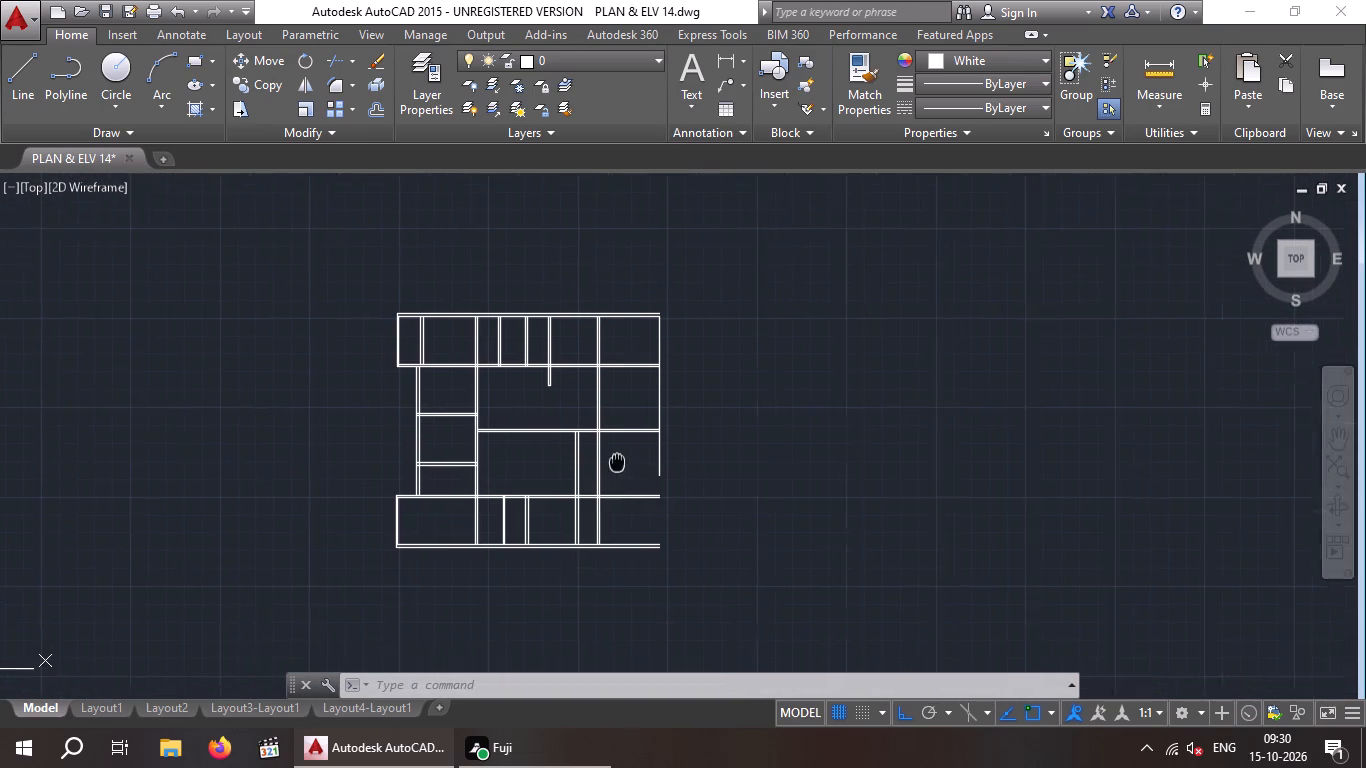
middle_click_drag(609, 458, 583, 449)
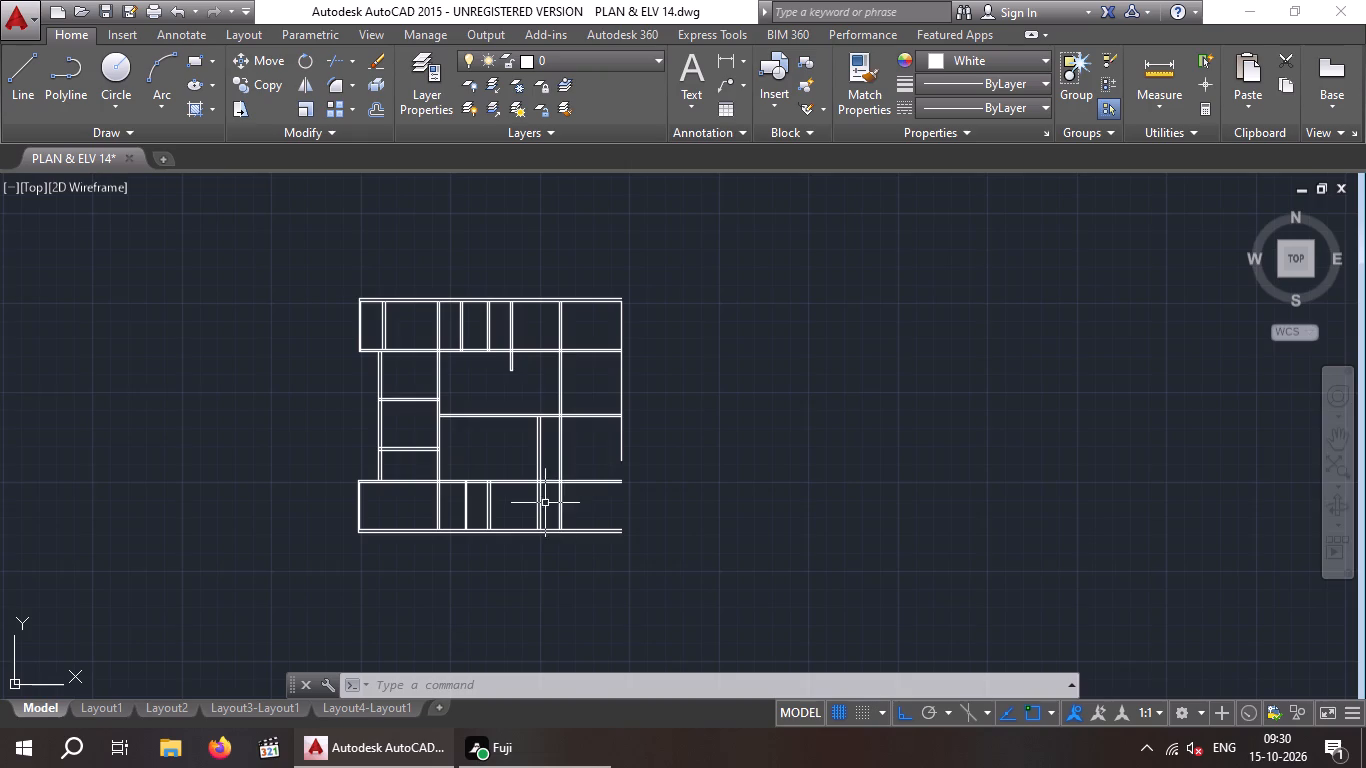
scroll(542, 501, "up", 2)
middle_click_drag(539, 500, 441, 562)
scroll(538, 499, "down", 1)
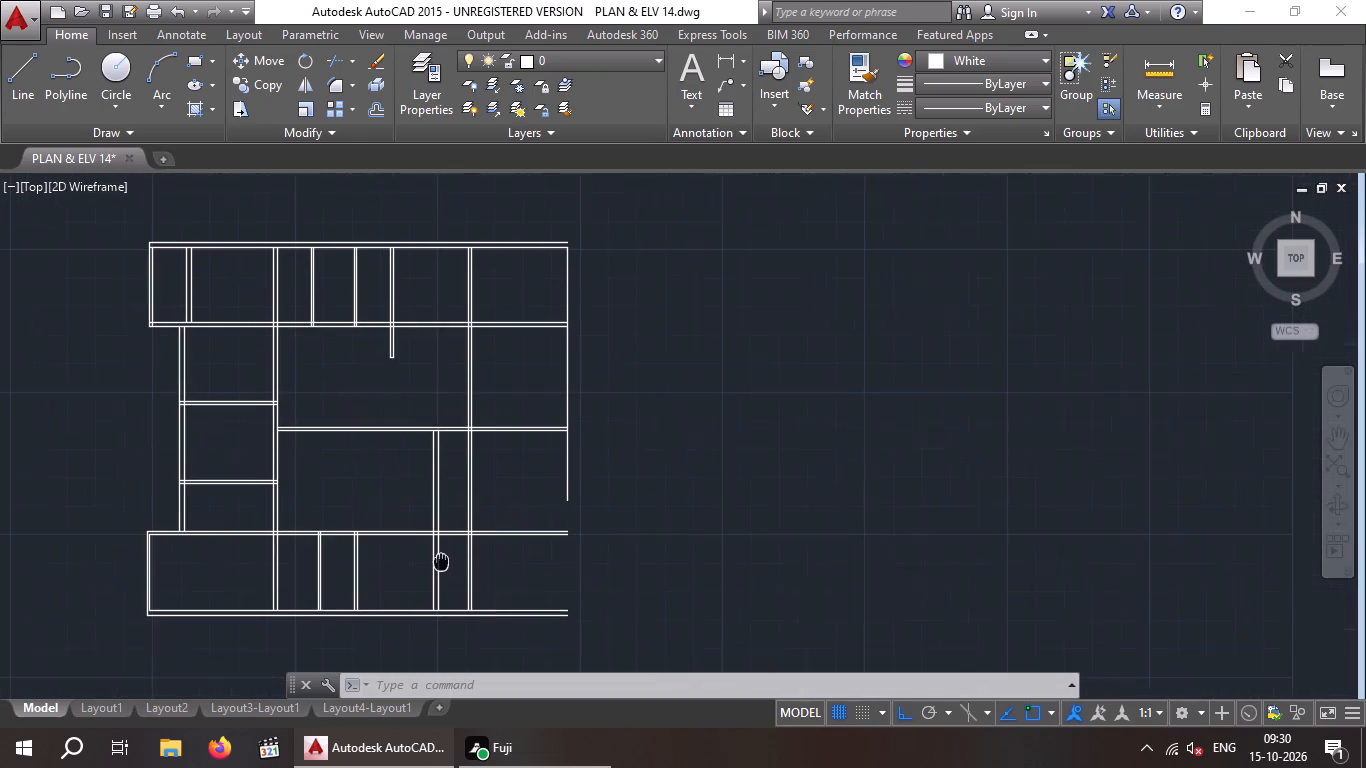
middle_click_drag(441, 562, 440, 563)
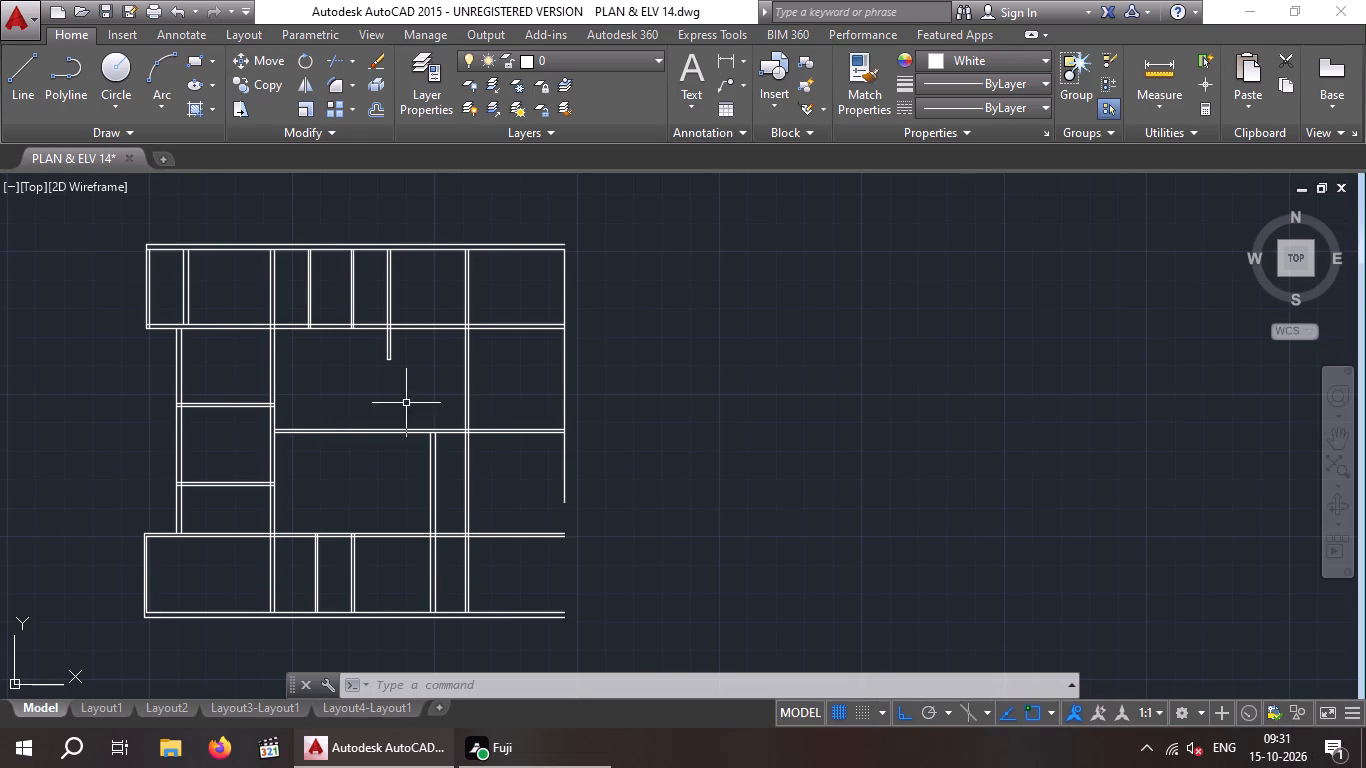
middle_click_drag(493, 419, 344, 417)
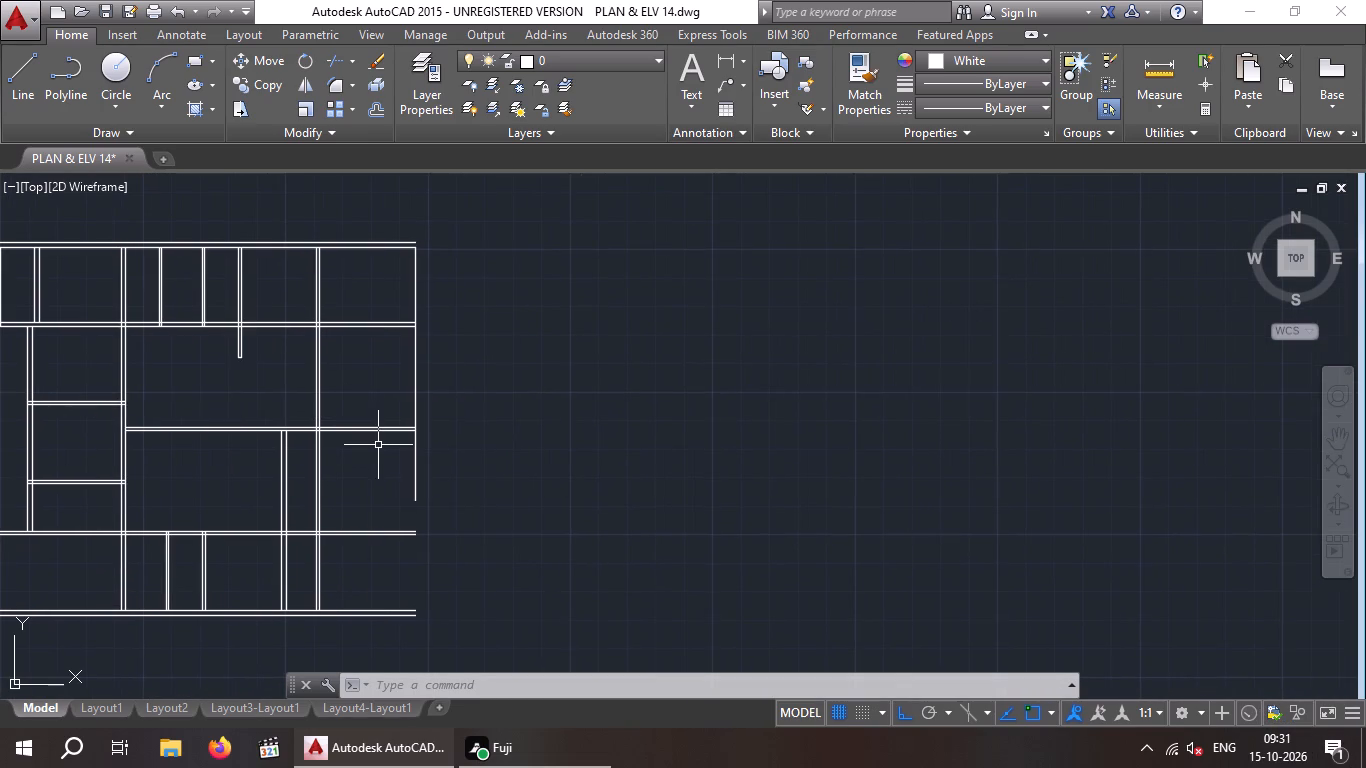
key("Escape")
key("Escape")
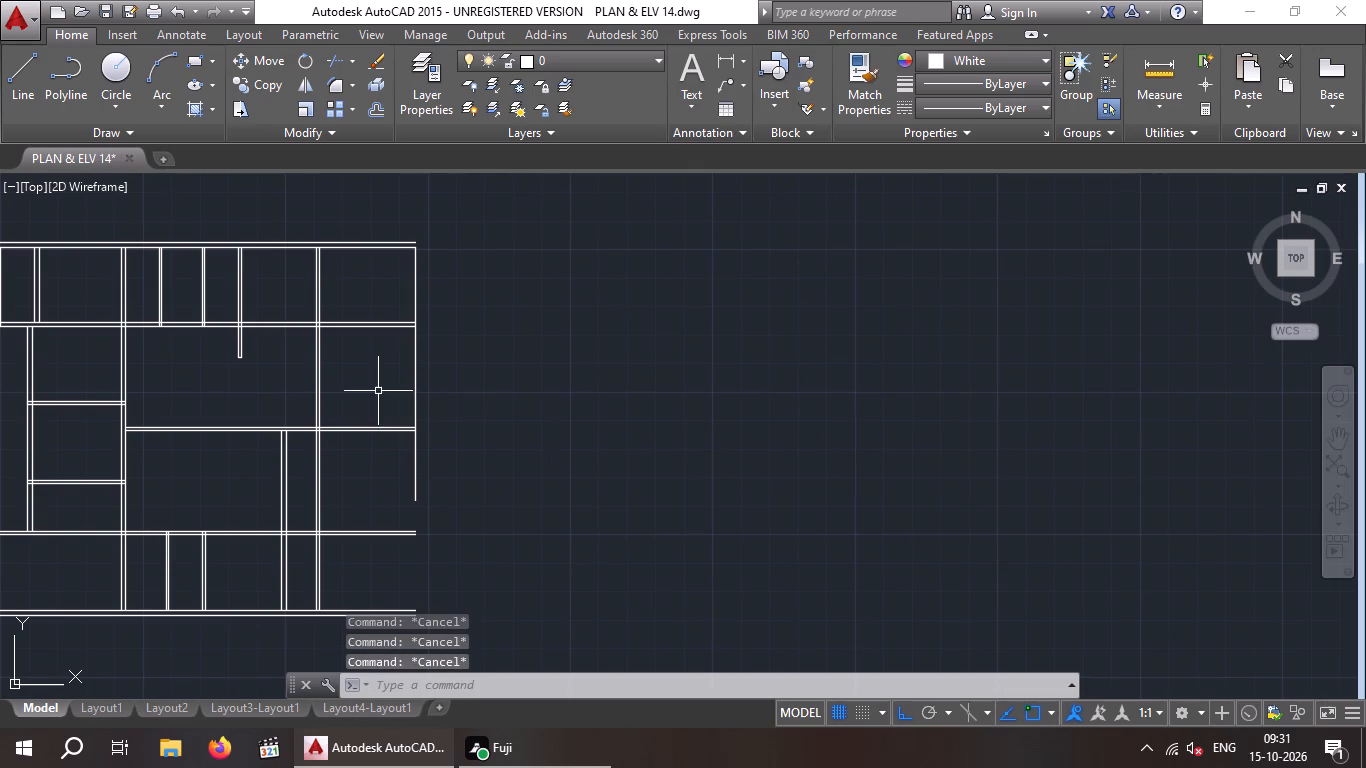
Measure the clear distance from the short wall projecting below the top strip to the full-height vertical wall on its right.
left_click(722, 56)
scroll(243, 334, "up", 3)
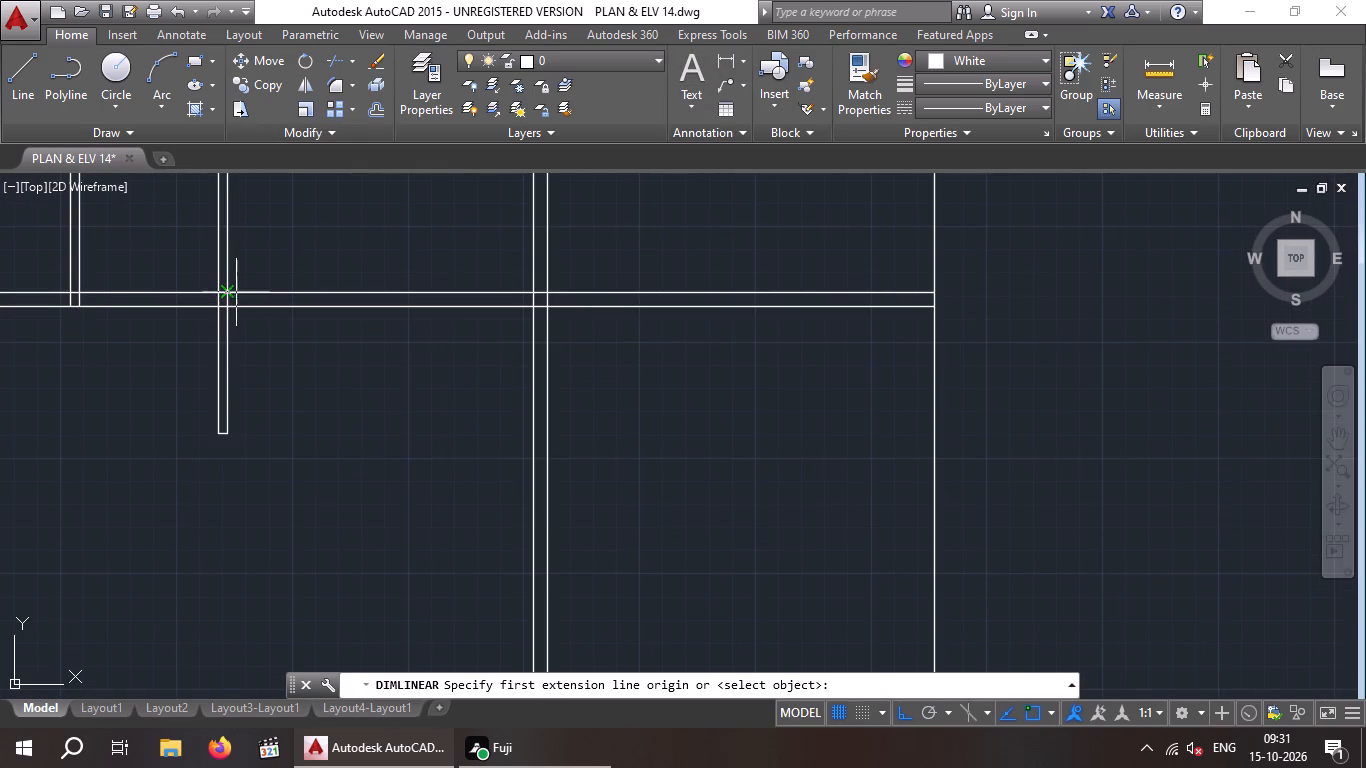
left_click_drag(226, 290, 245, 293)
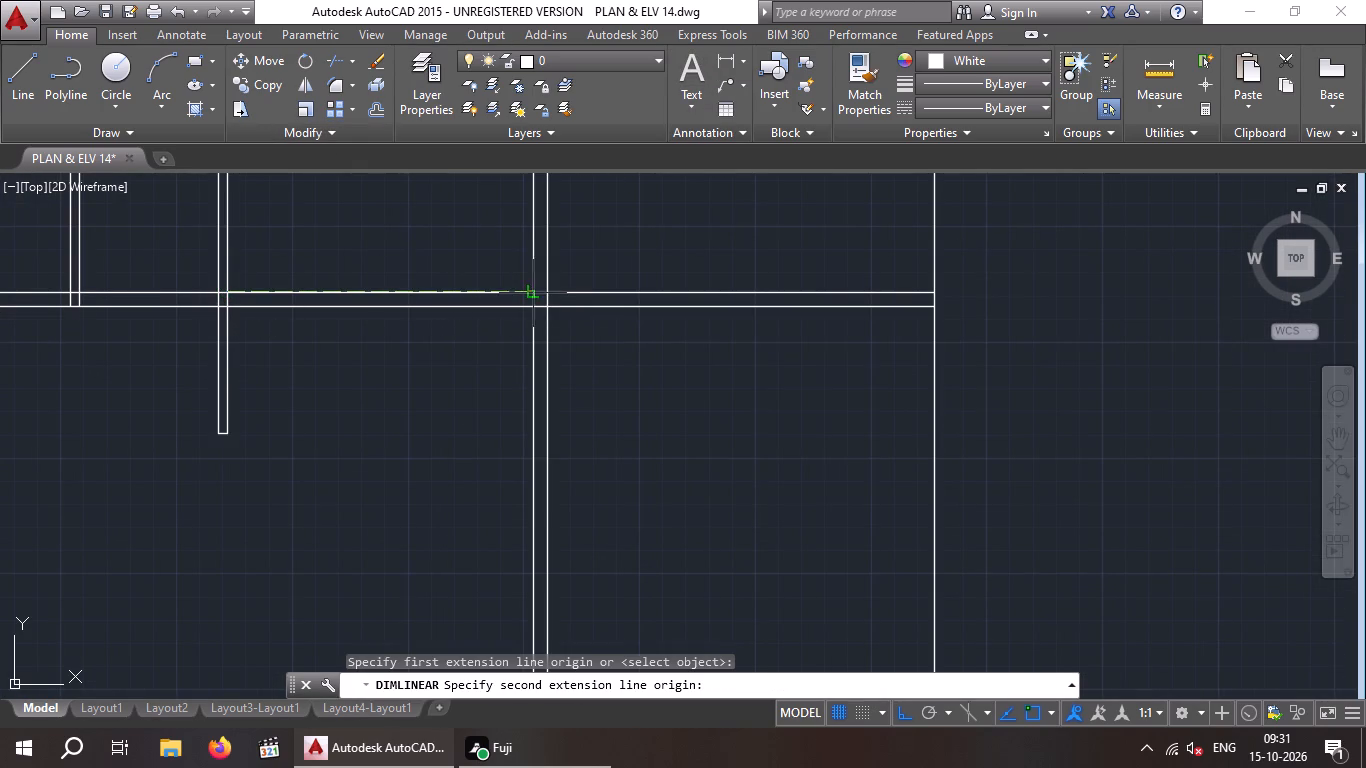
left_click(534, 291)
key("Escape")
Delete both lines of the full-height vertical wall running from the top strip to the bottom strip.
scroll(462, 382, "down", 3)
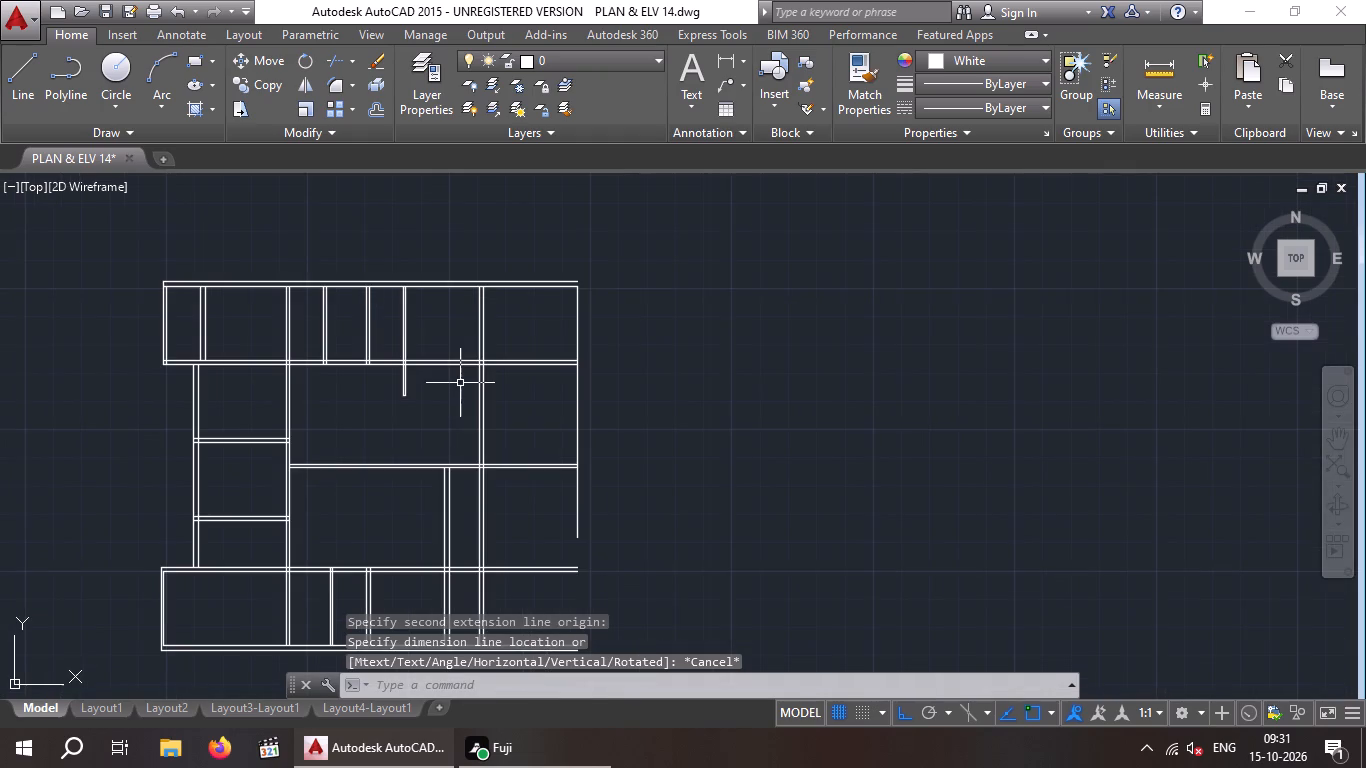
middle_click_drag(460, 383, 402, 367)
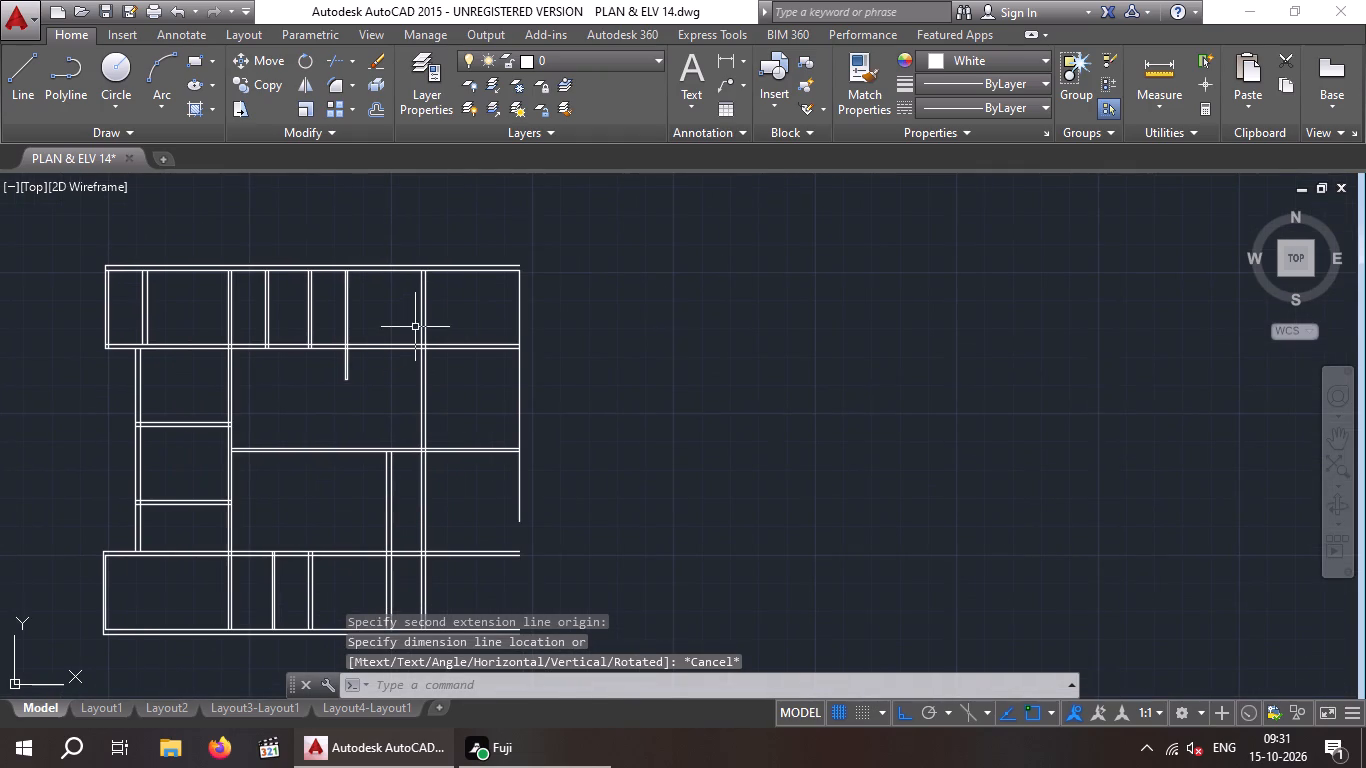
scroll(412, 326, "up", 1)
left_click(481, 301)
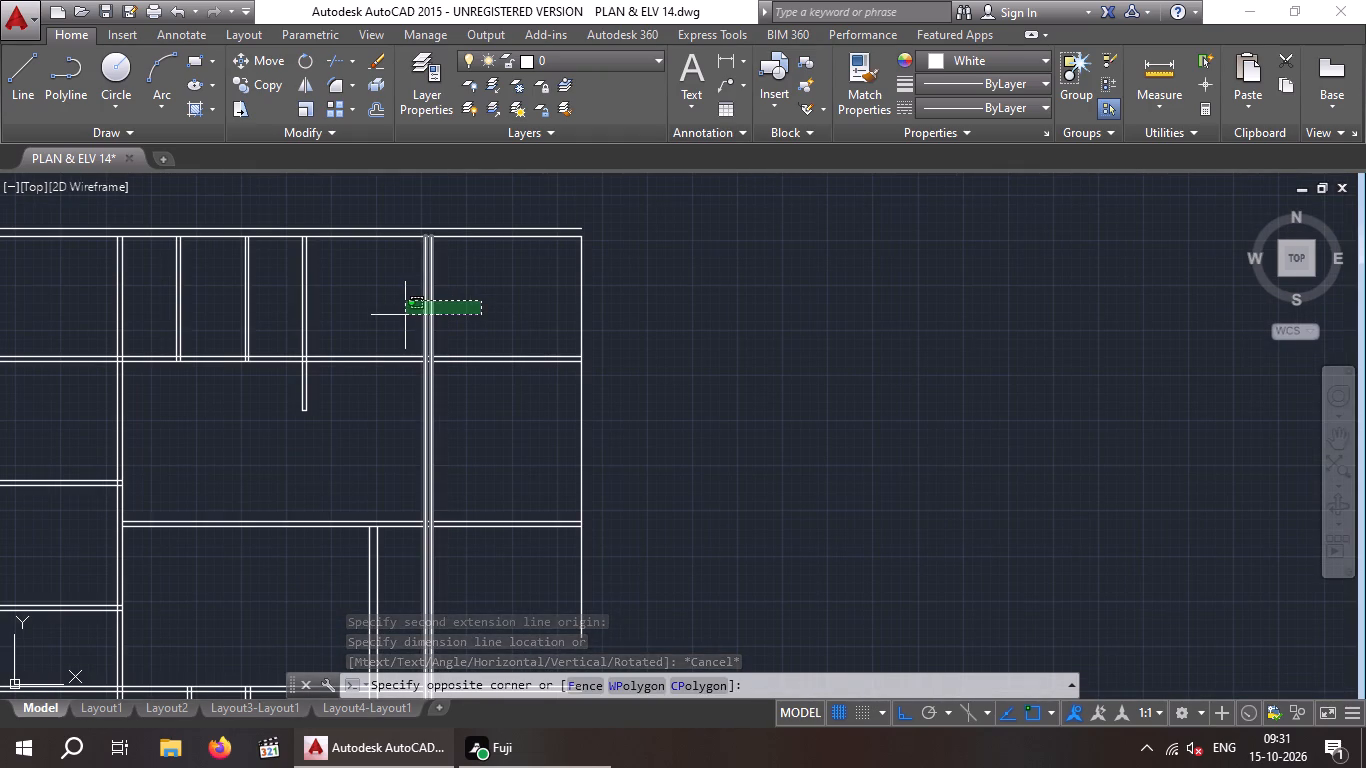
left_click(405, 315)
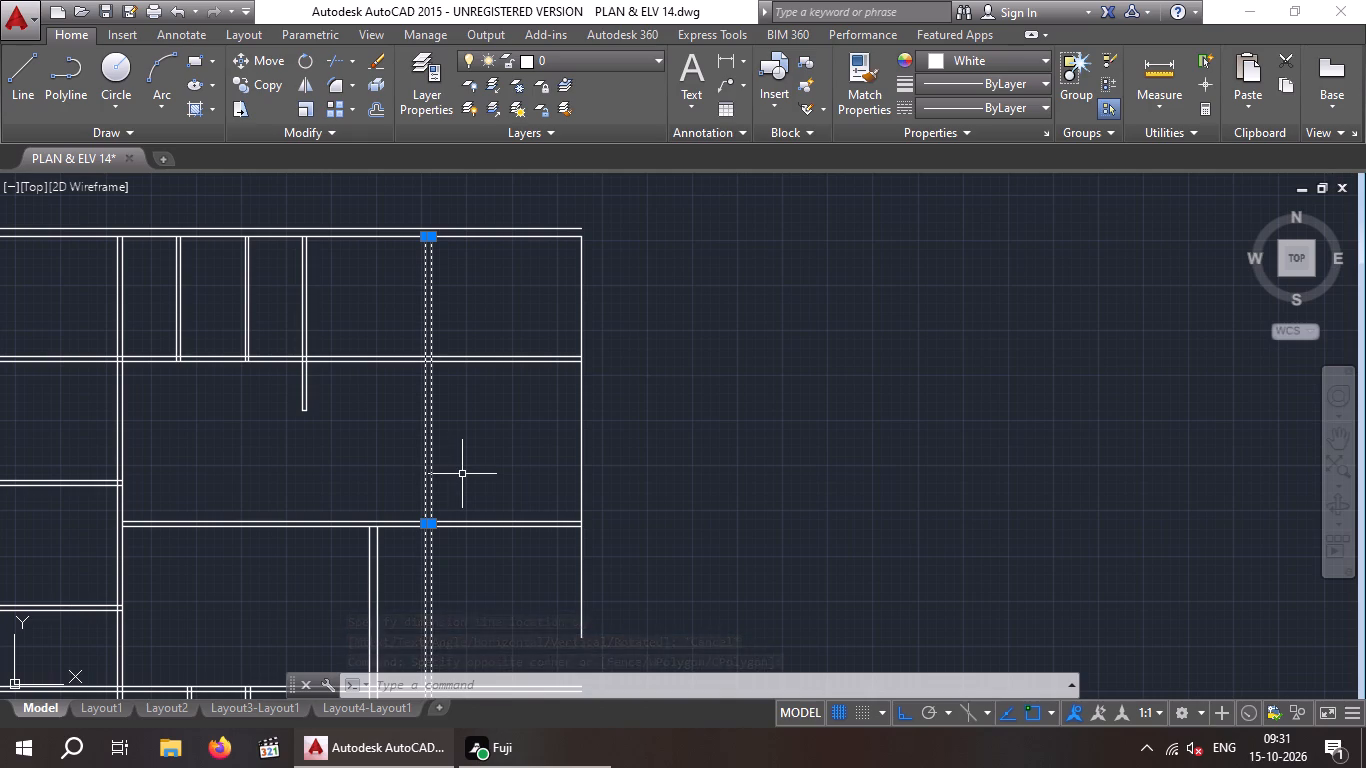
key("Delete")
key("Escape")
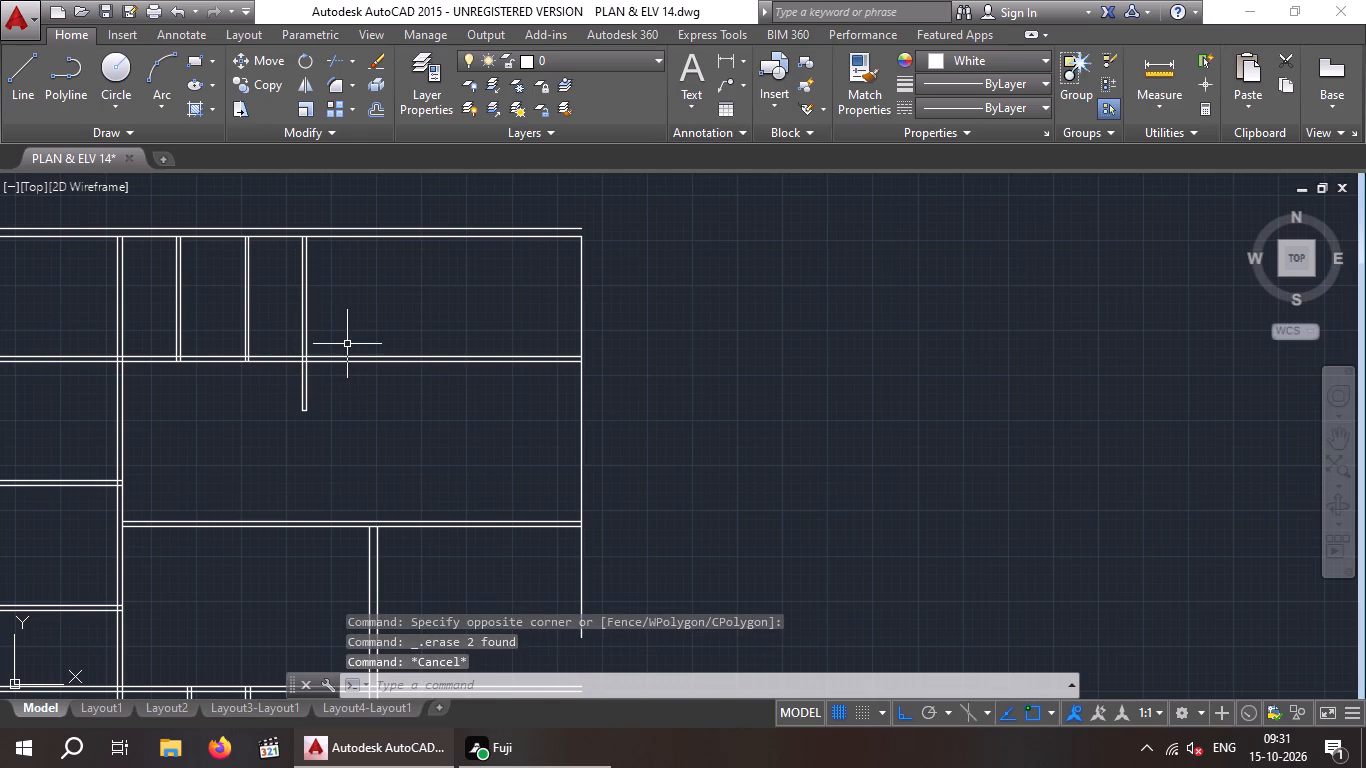
key("Escape")
Offset the right-hand line of the short wall projecting below the top strip 14' to the right.
key("o")
key("Return")
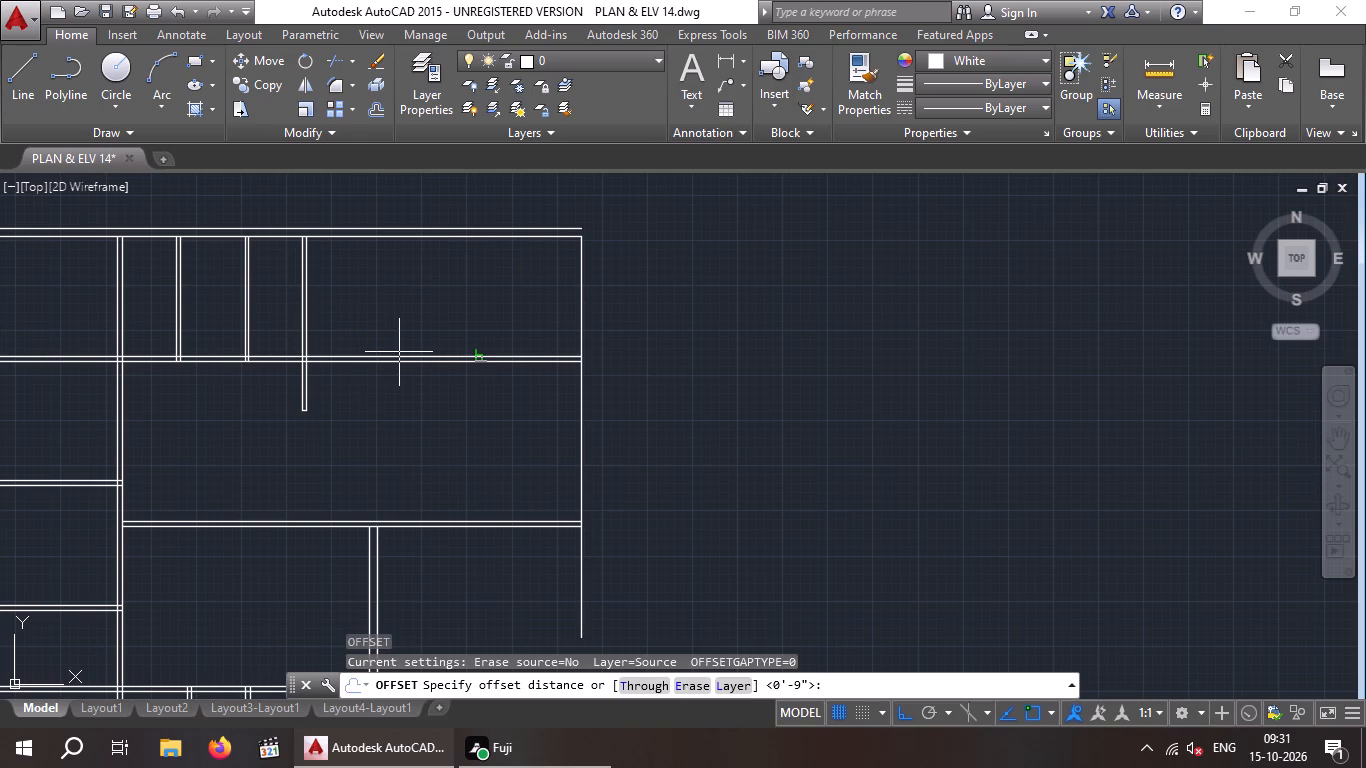
type("14'")
key("Return")
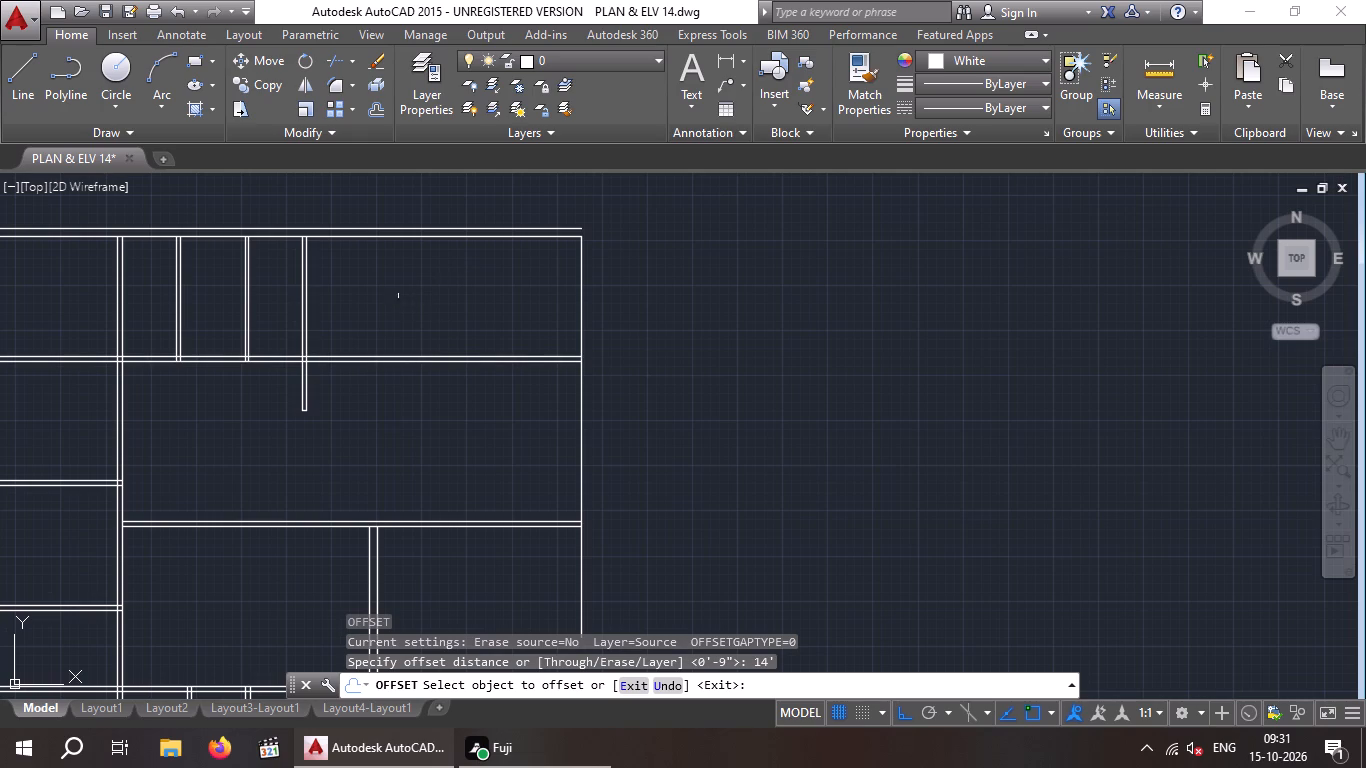
left_click_drag(306, 317, 318, 320)
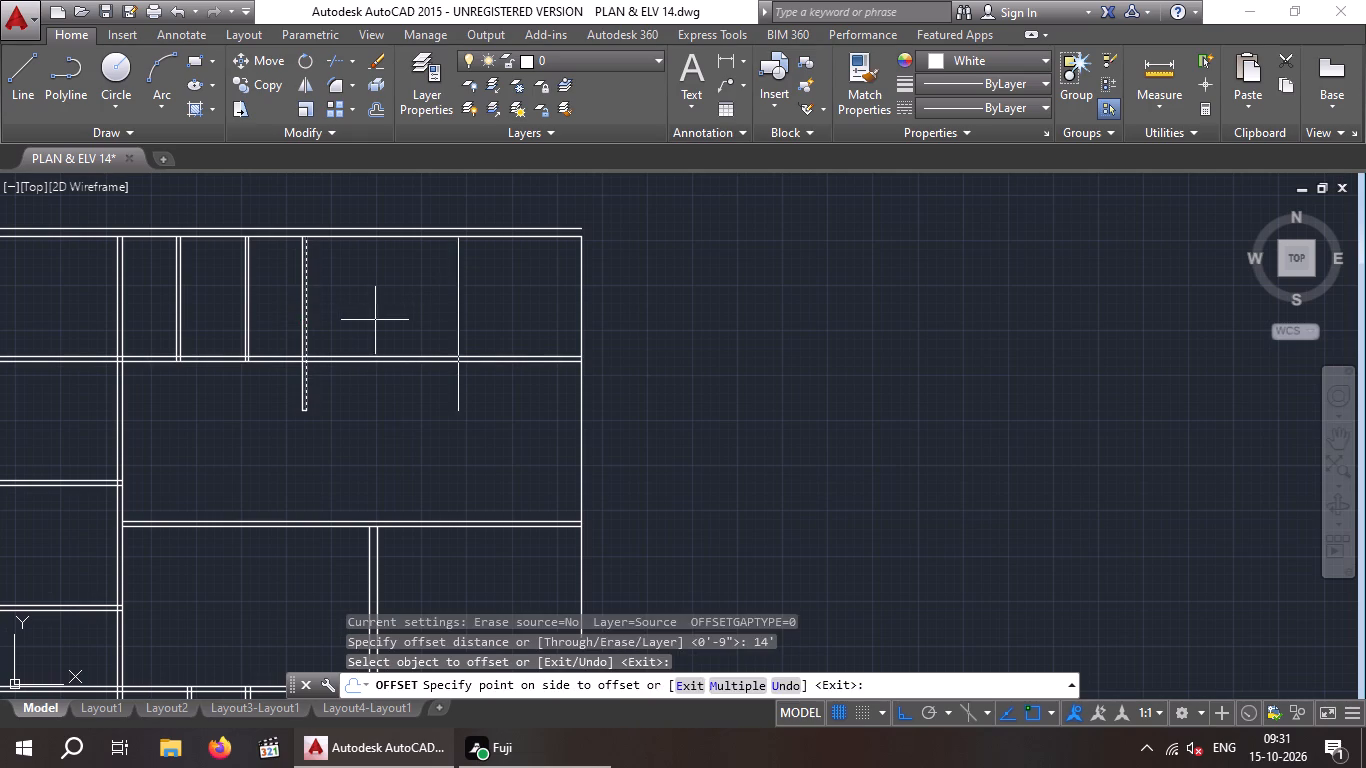
left_click(375, 320)
scroll(375, 320, "down", 1)
key("Escape")
key("Escape")
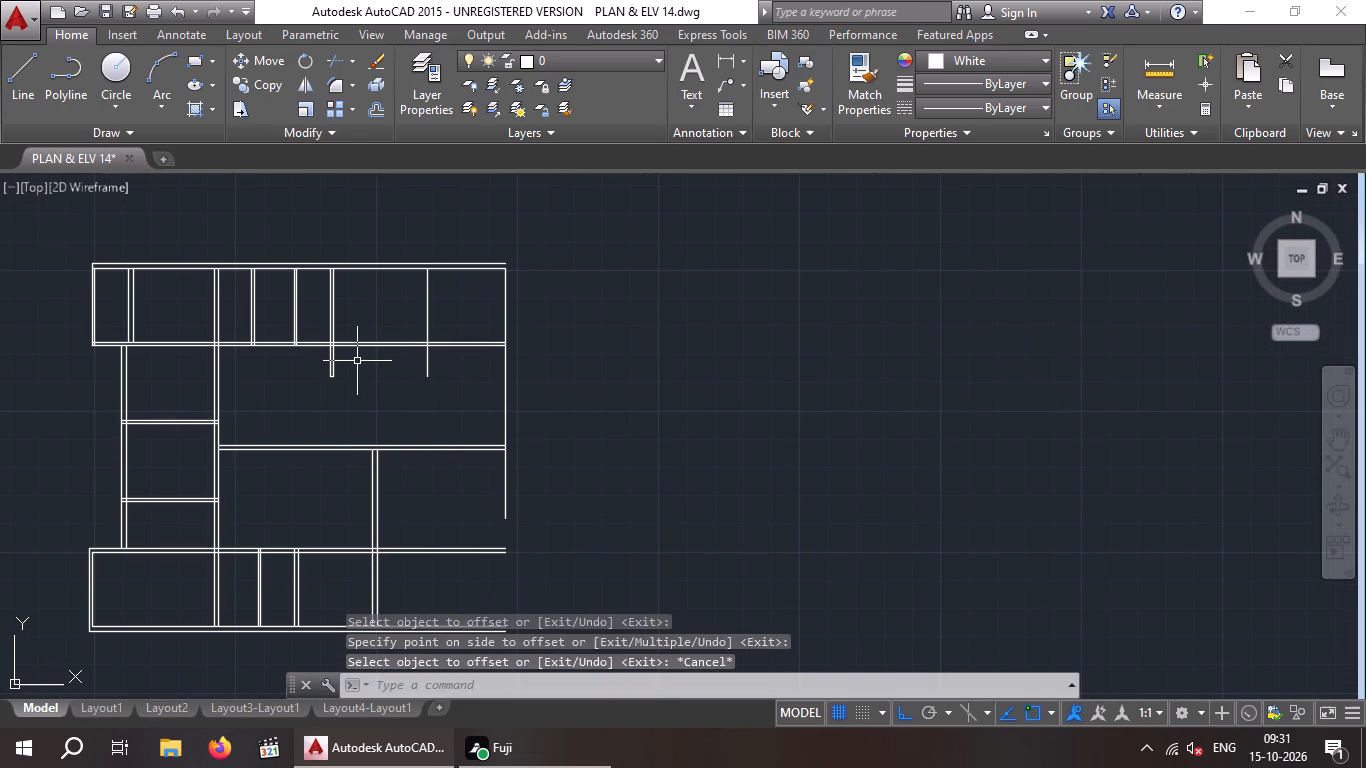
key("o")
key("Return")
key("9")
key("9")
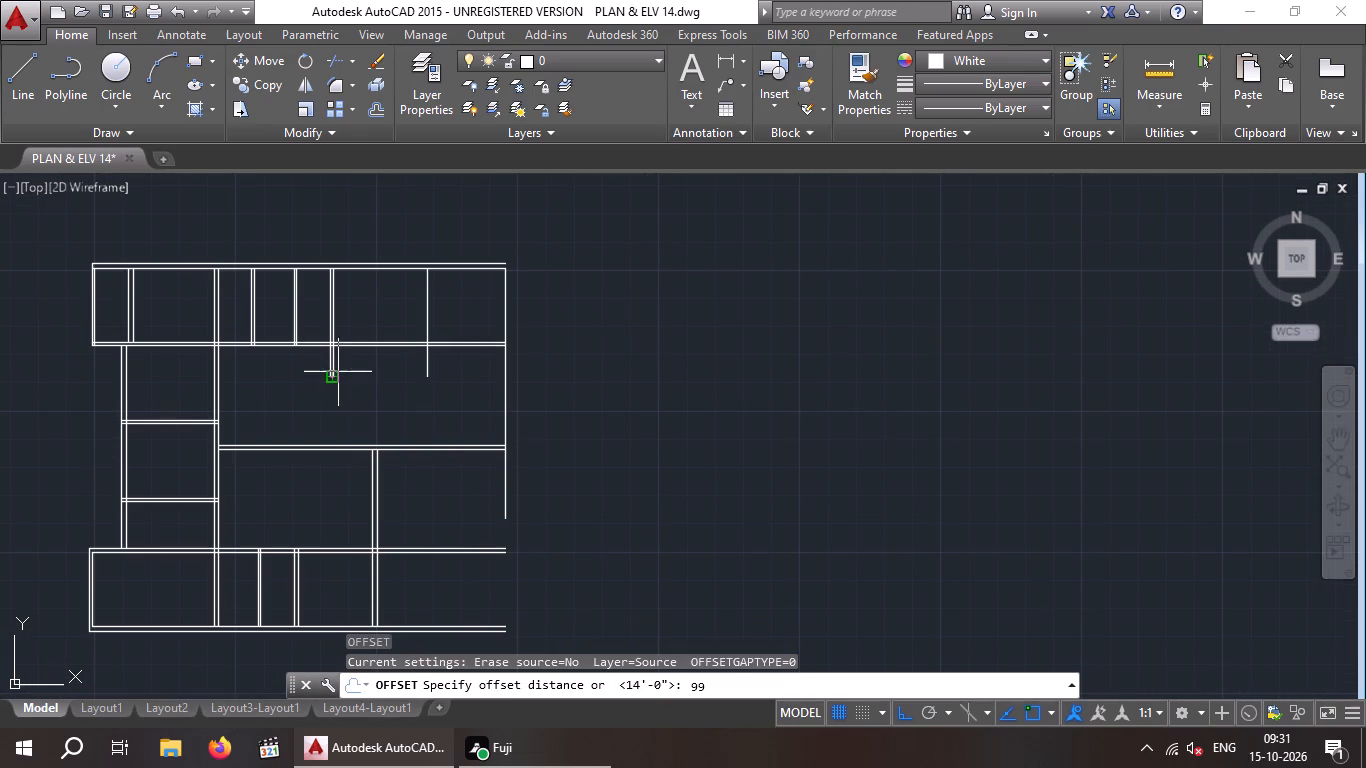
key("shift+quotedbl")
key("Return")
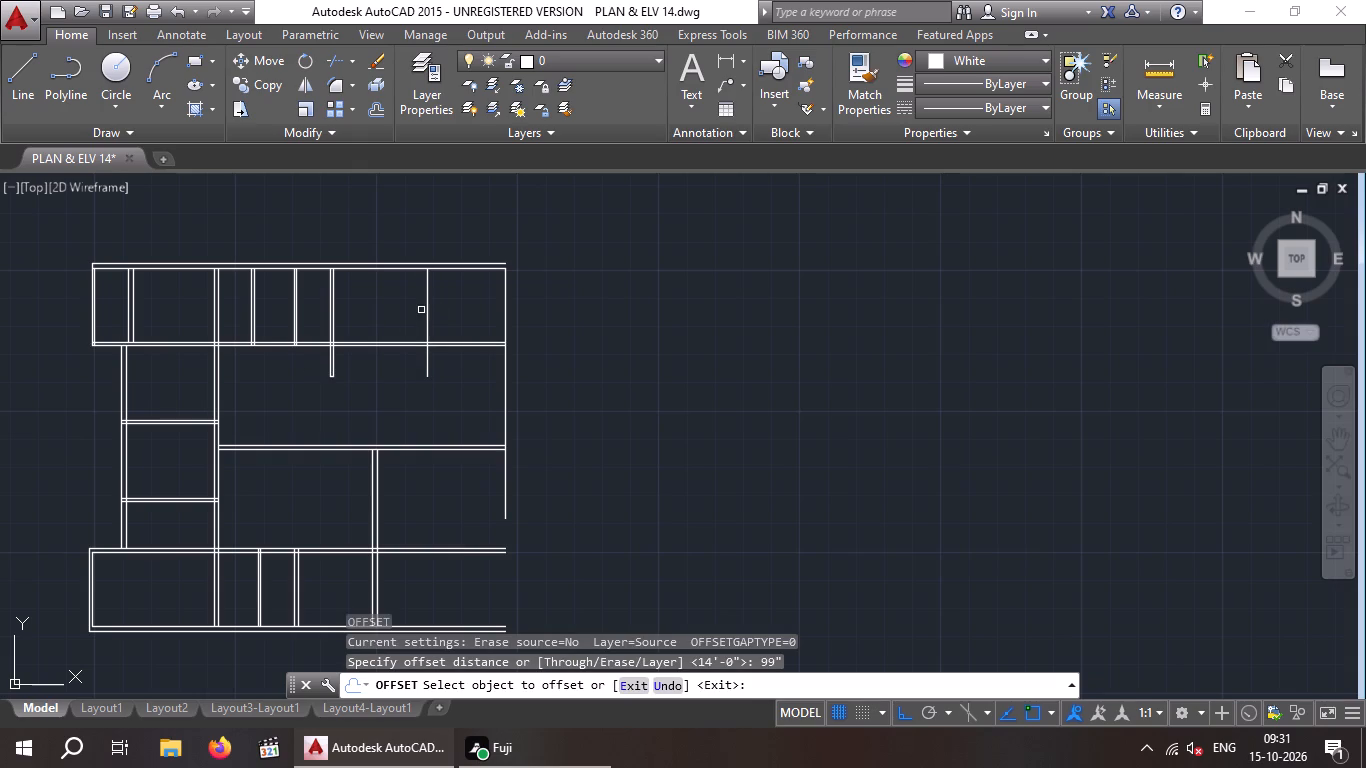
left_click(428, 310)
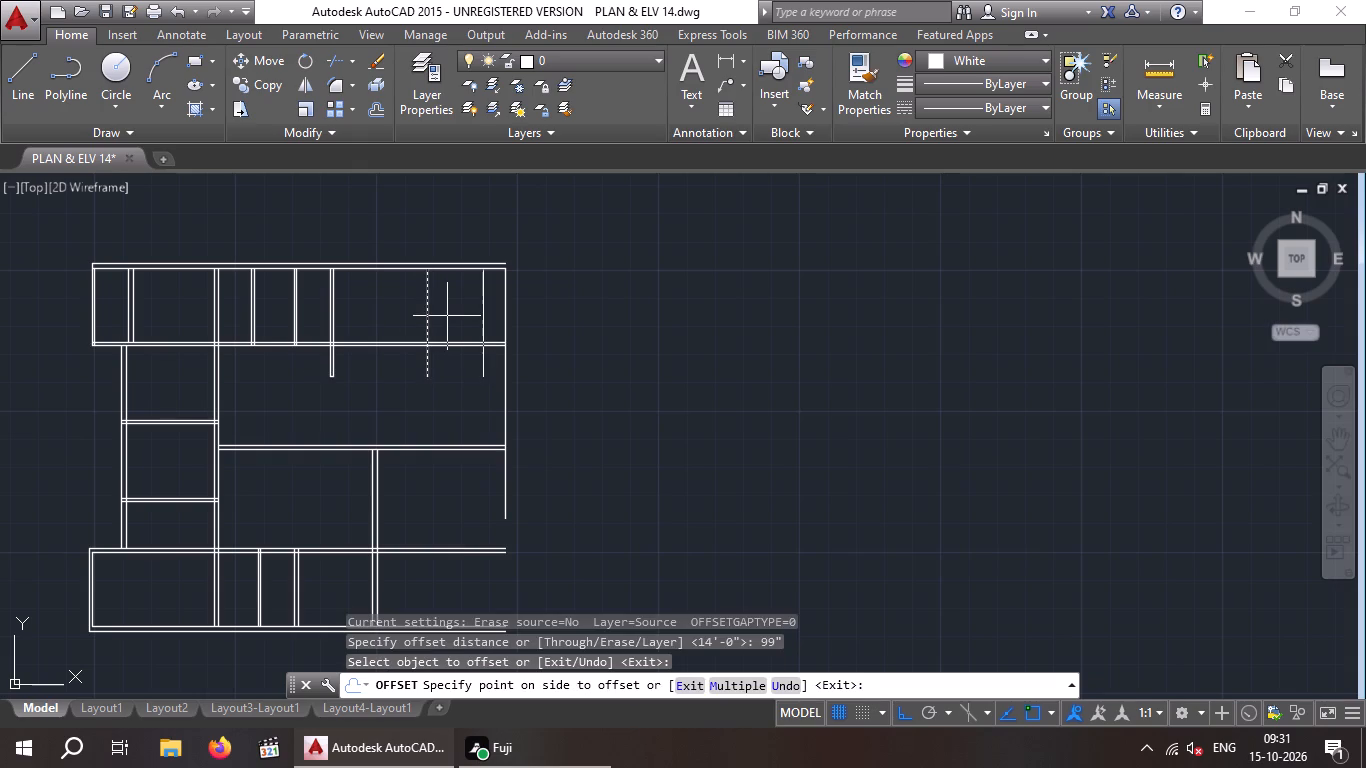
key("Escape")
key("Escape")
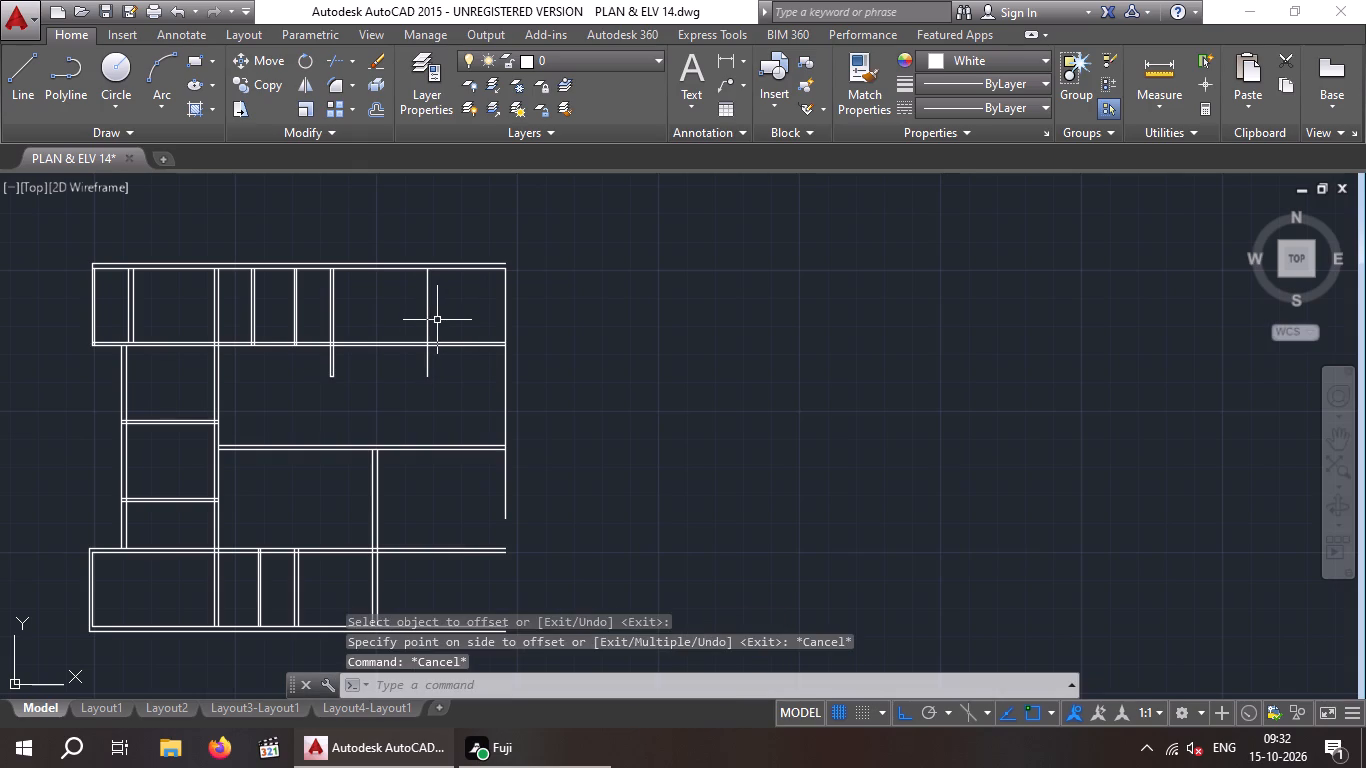
Offset the new vertical line in the top strip 9" to the right to form a 9" wall.
key("o")
key("Return")
key("9")
key("shift+quotedbl")
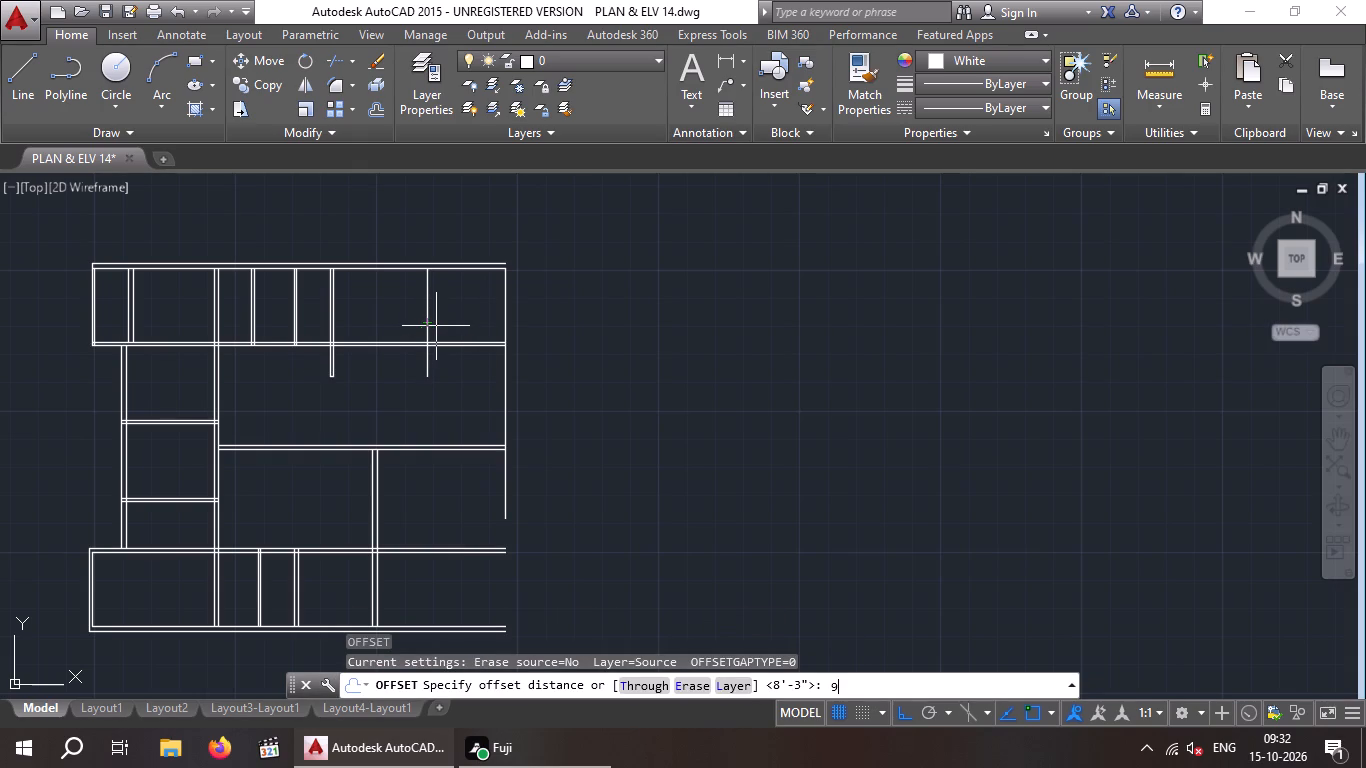
key("Return")
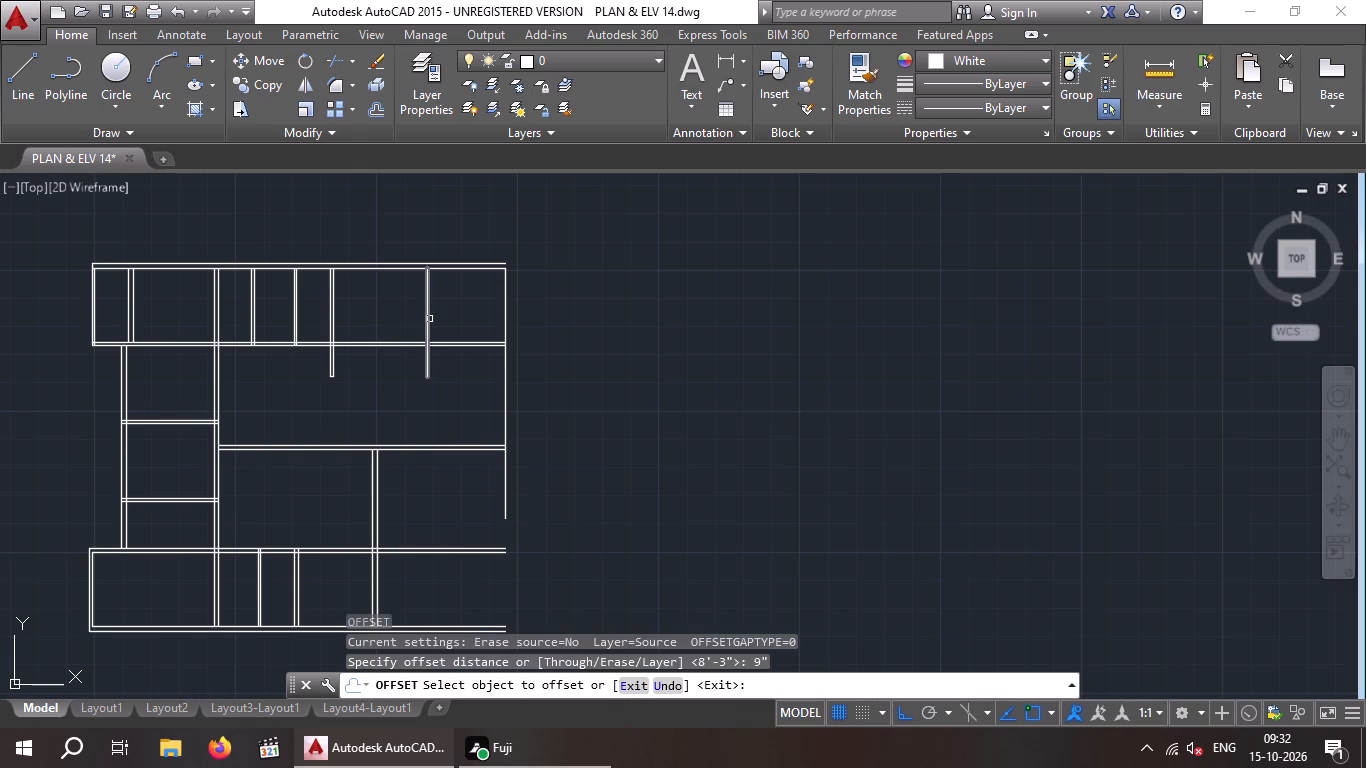
left_click(429, 319)
left_click(440, 320)
key("Escape")
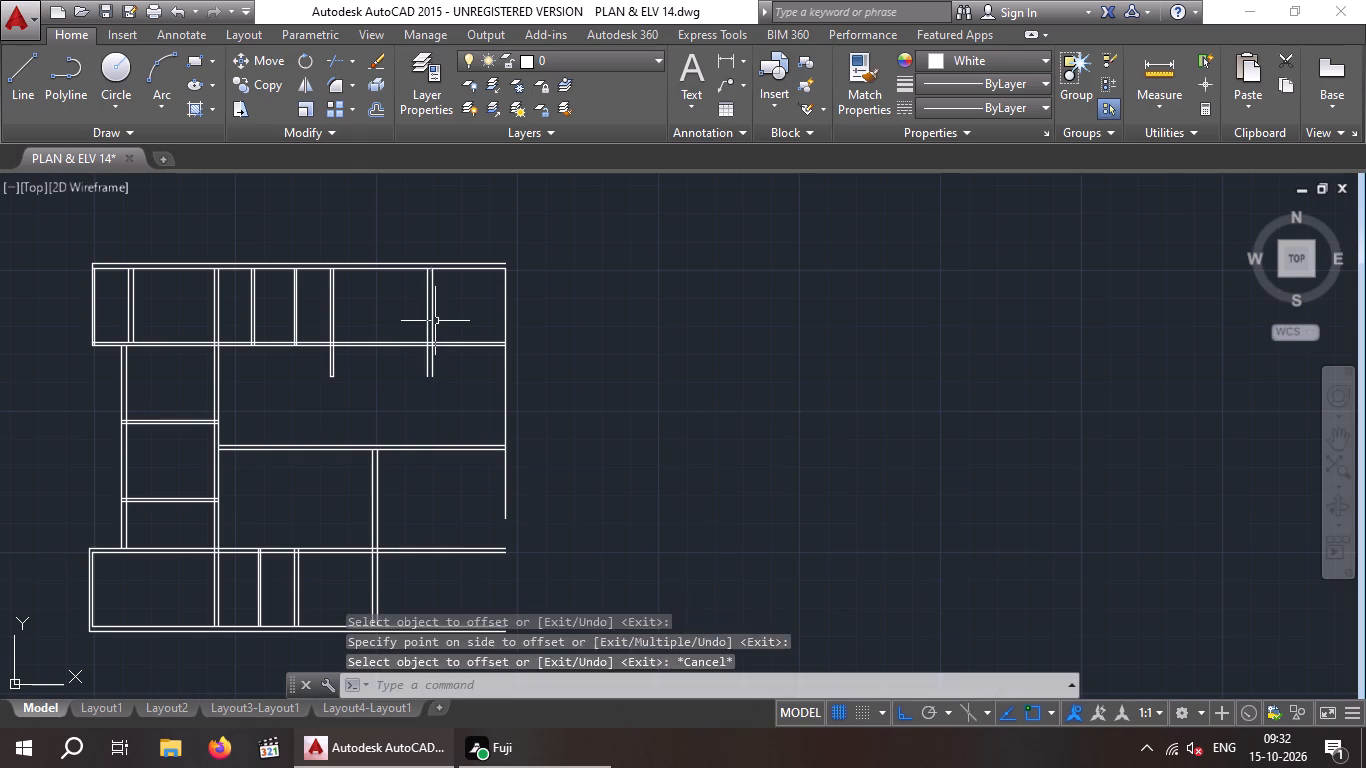
key("Escape")
Extend both lines of the new 9" vertical wall down through the plan to the inner line of the bottom strip's outer wall.
type("3E")
type("X")
key("space")
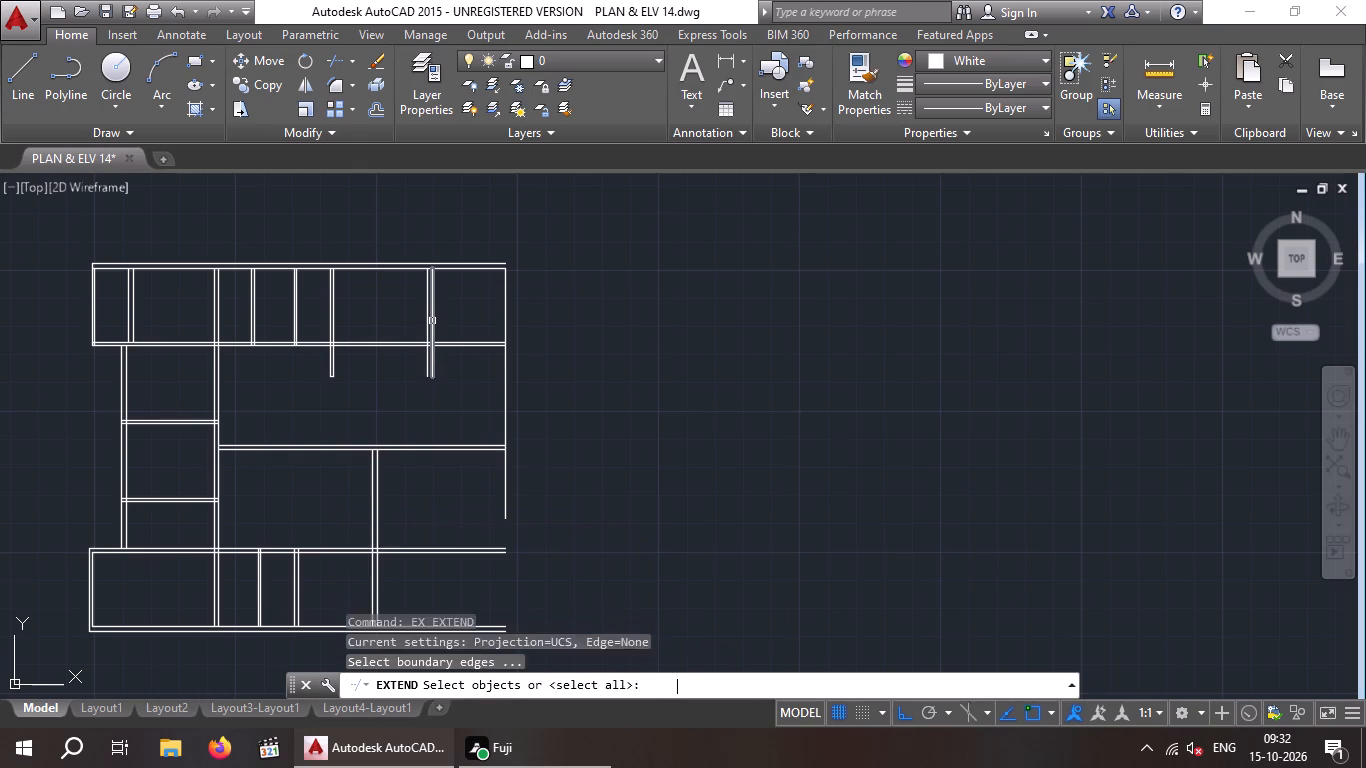
key("space")
left_click(427, 335)
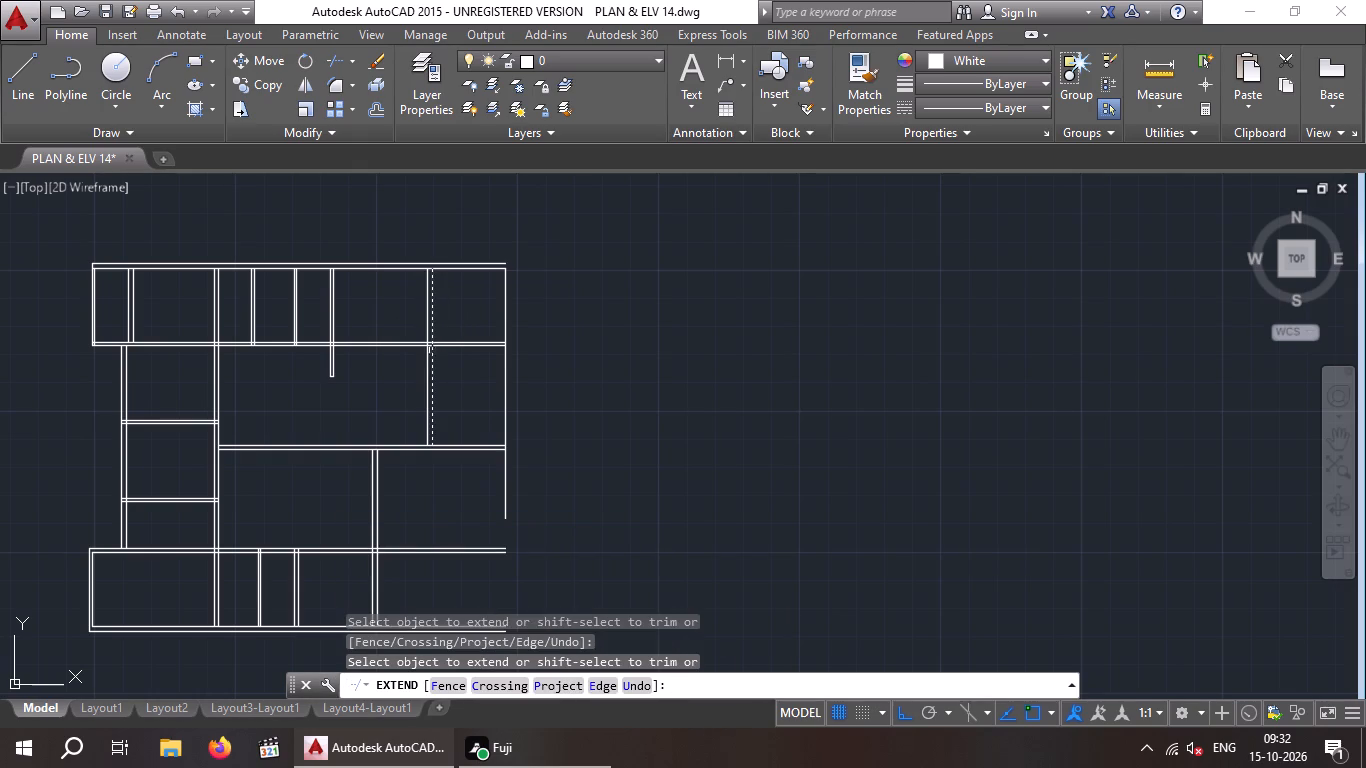
left_click(432, 350)
left_click(424, 401)
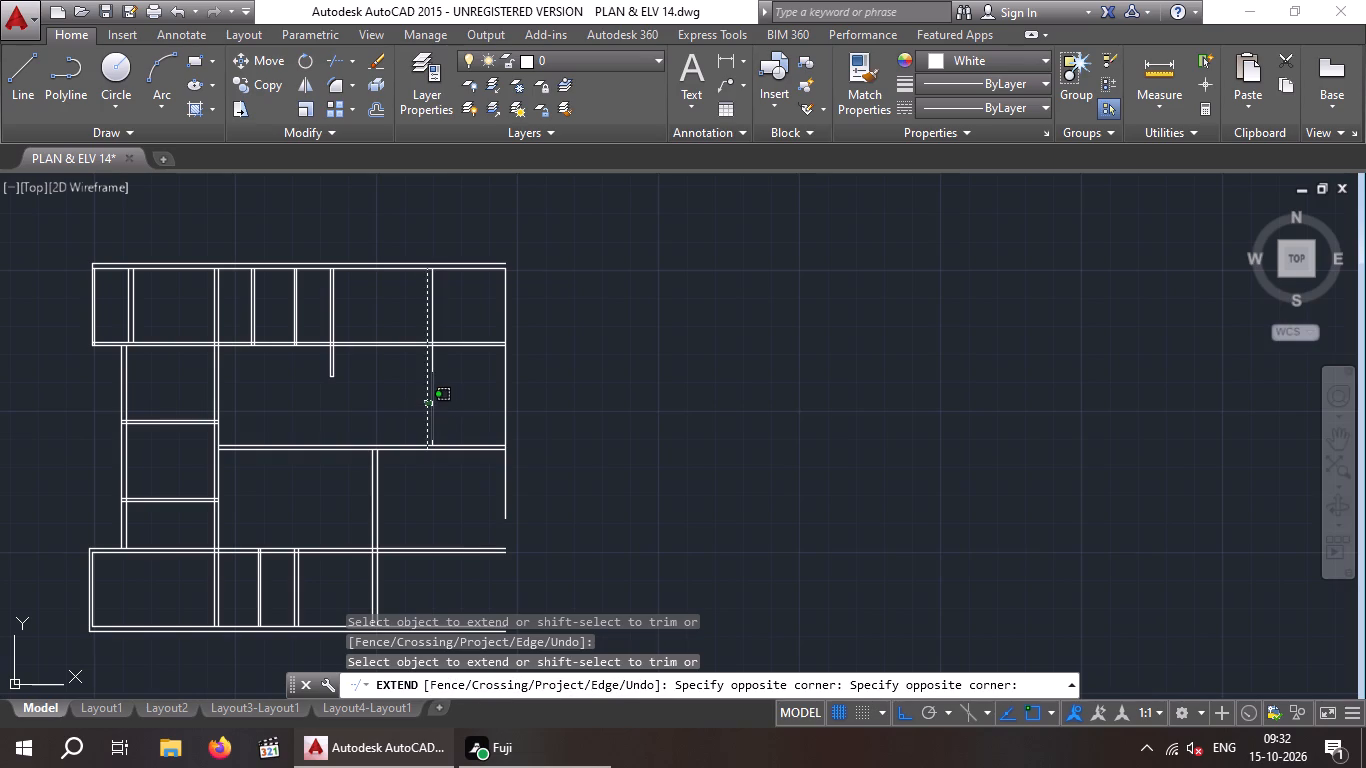
left_click(437, 403)
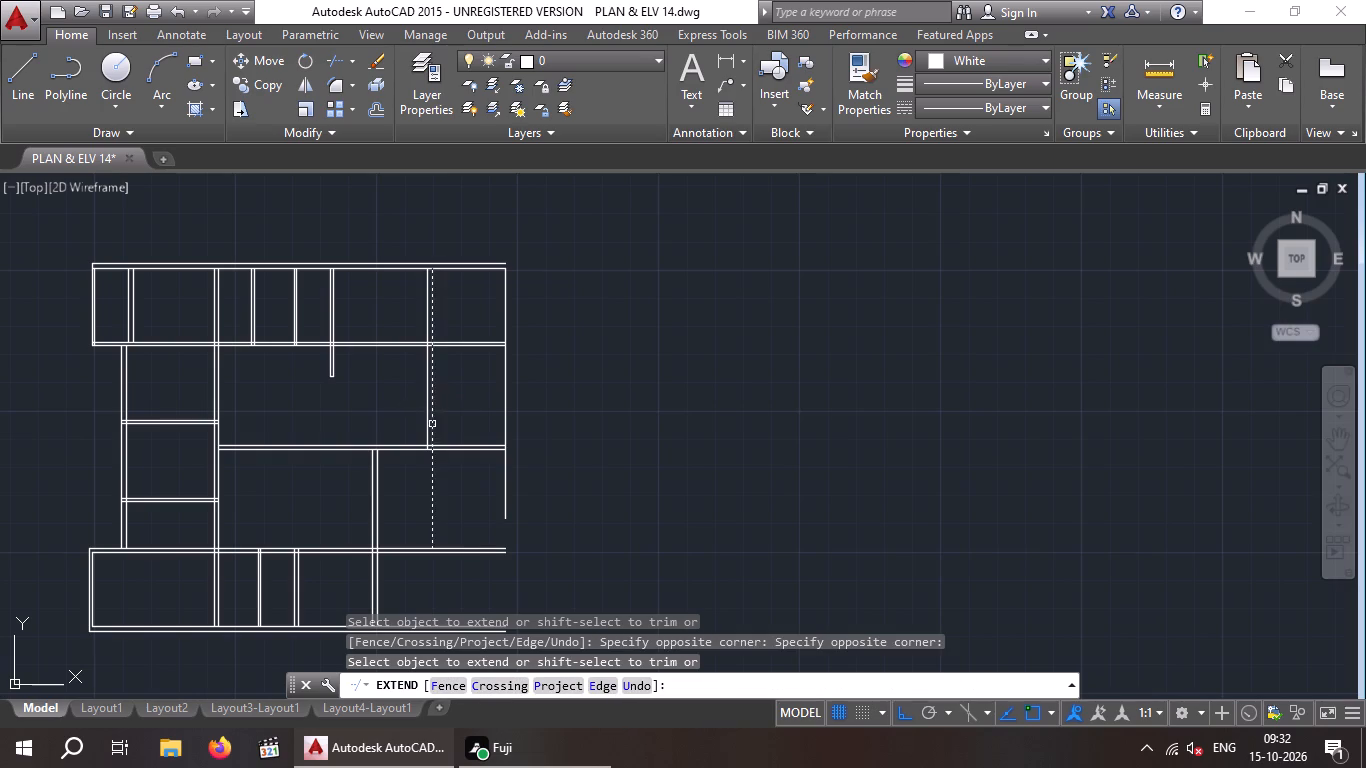
left_click_drag(445, 405, 393, 421)
left_click(392, 421)
scroll(401, 421, "down", 1)
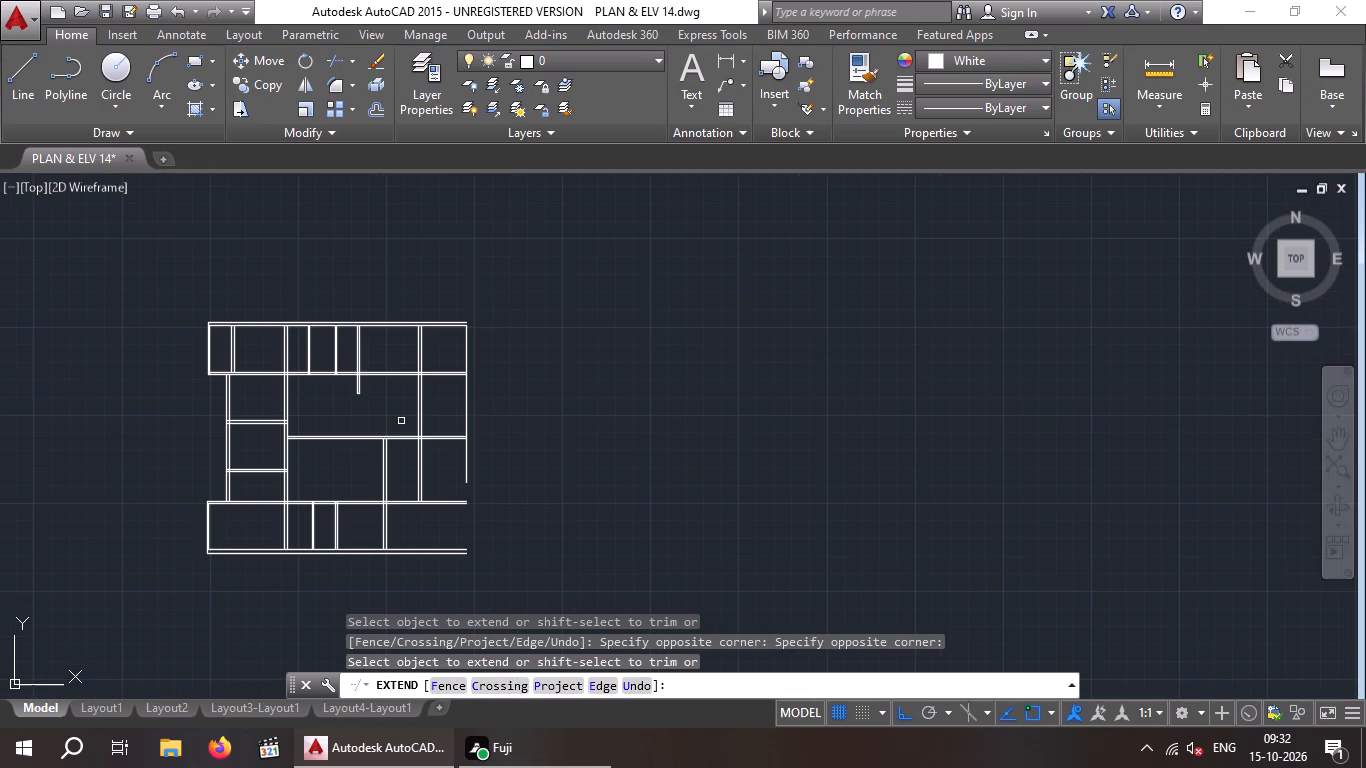
middle_click_drag(436, 466, 429, 436)
left_click_drag(447, 445, 406, 453)
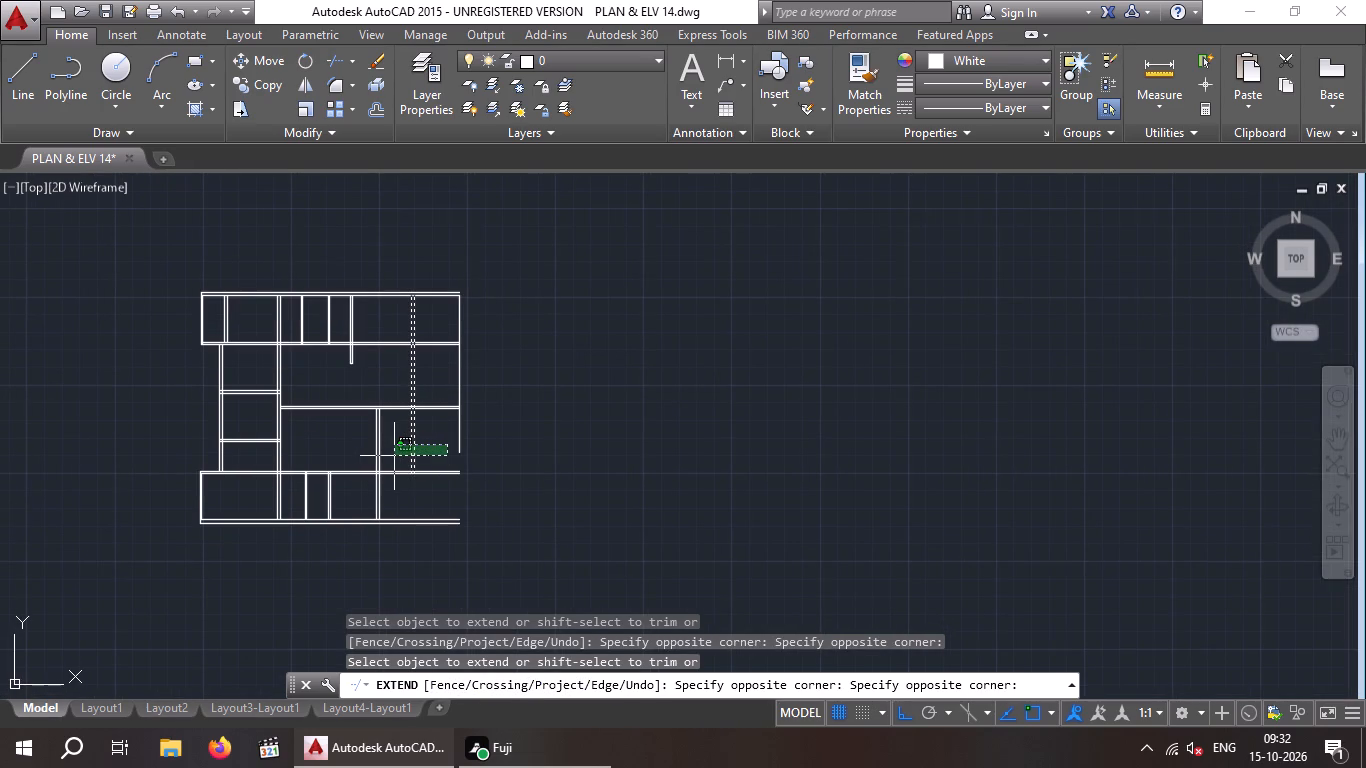
left_click(394, 456)
left_click_drag(432, 454, 430, 454)
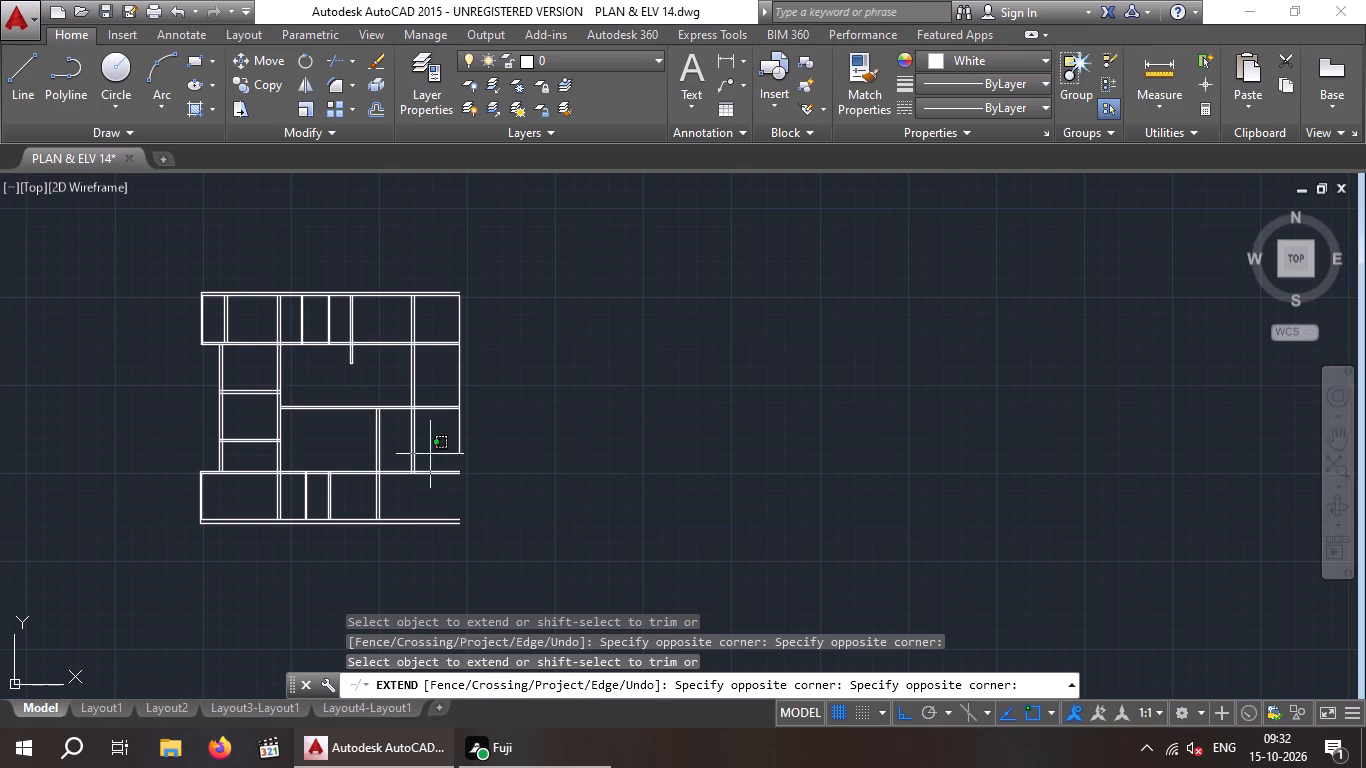
left_click_drag(430, 454, 423, 455)
left_click(402, 455)
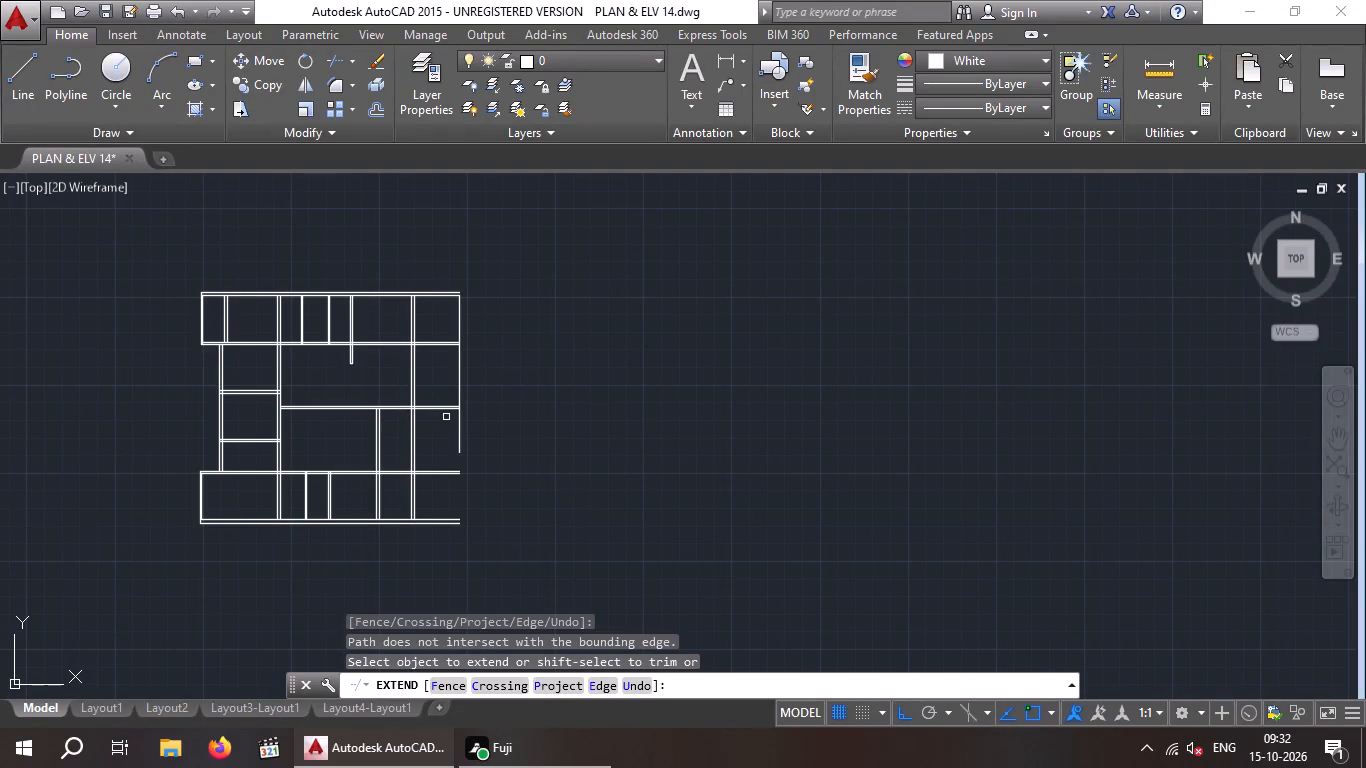
middle_click_drag(452, 409, 371, 393)
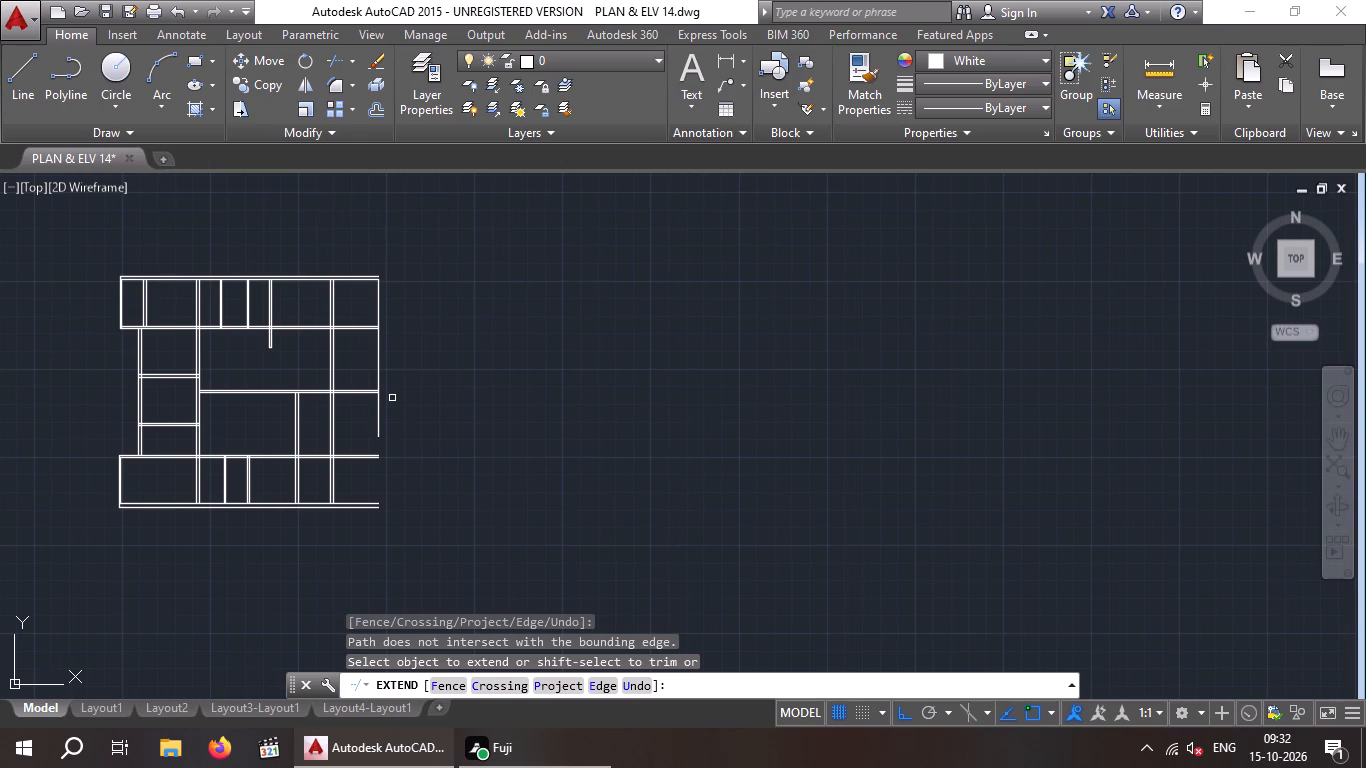
key("Escape")
key("Escape")
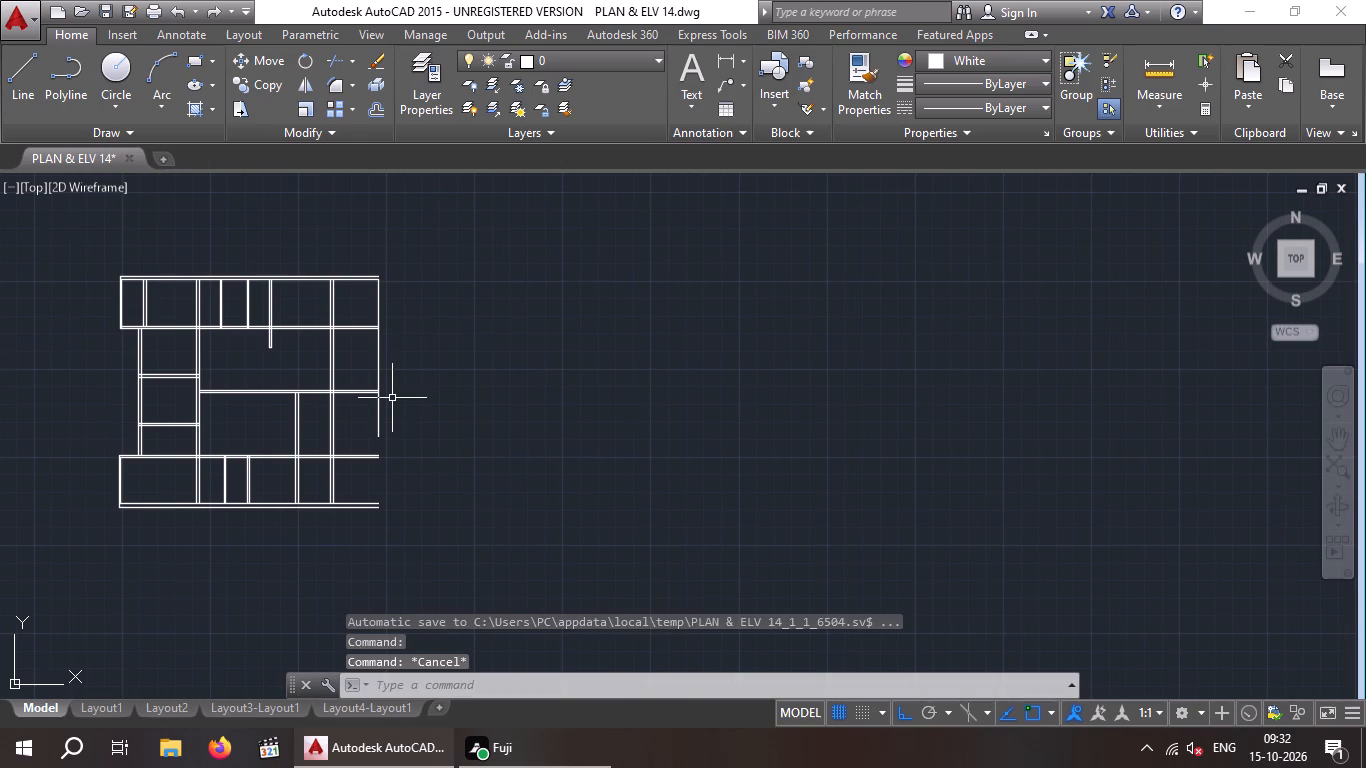
Measure the top strip's clear height along the left face of the 9" vertical wall.
scroll(281, 277, "up", 3)
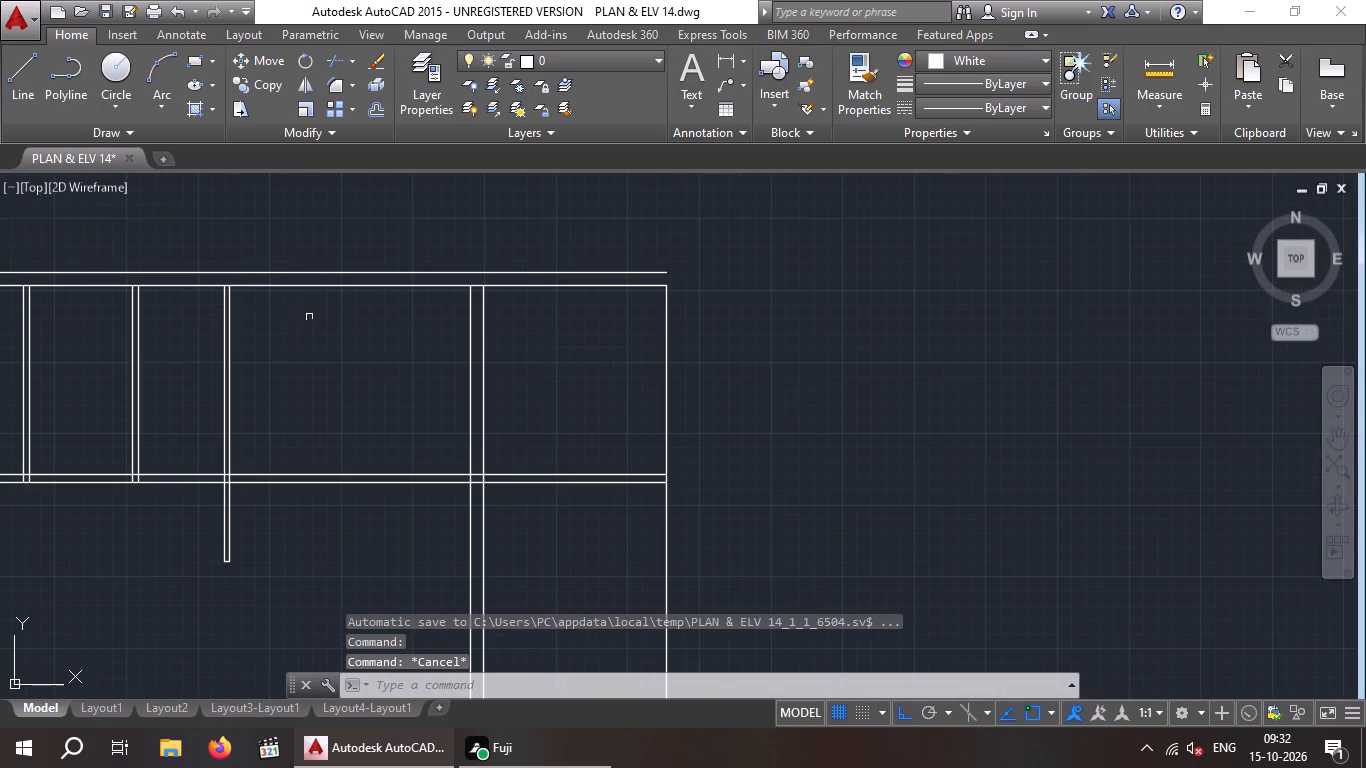
left_click(725, 60)
left_click(472, 287)
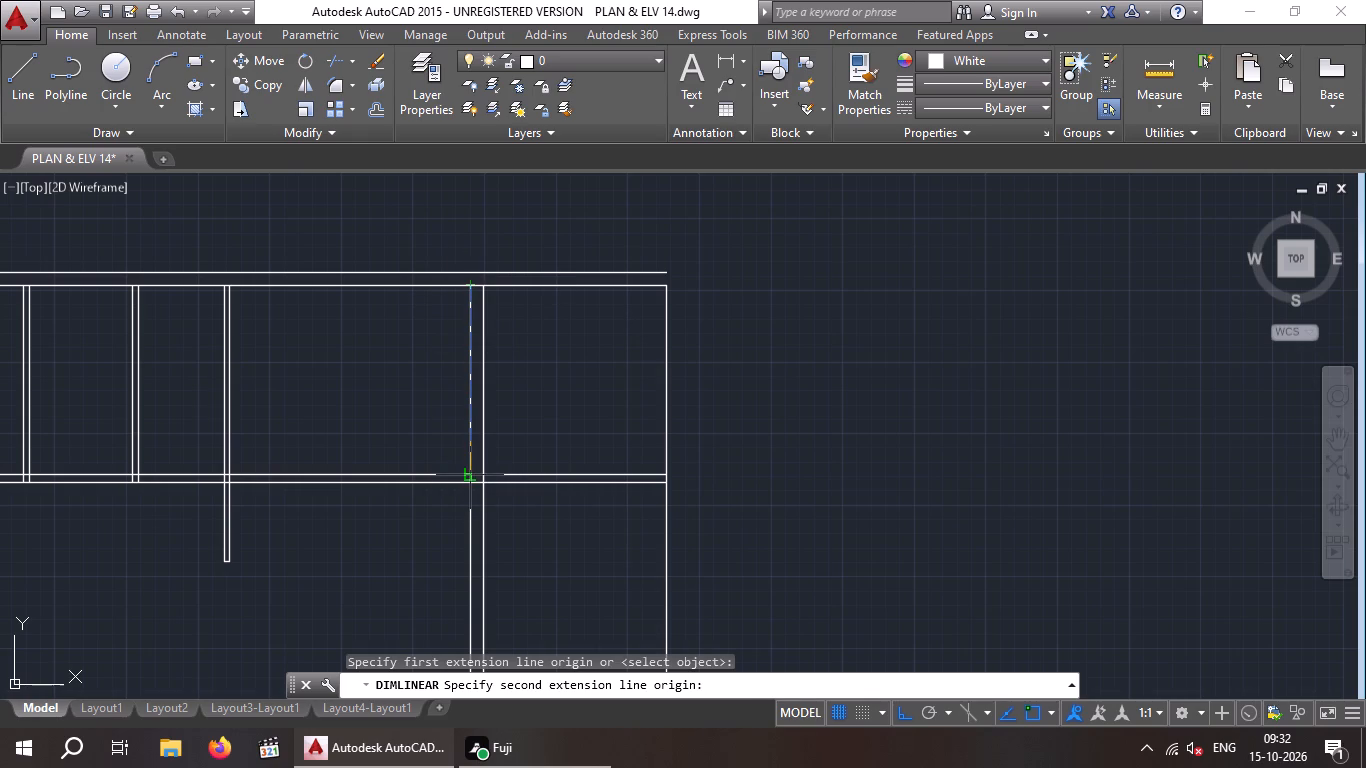
left_click_drag(467, 472, 451, 474)
scroll(430, 463, "up", 3)
middle_click_drag(430, 462, 413, 590)
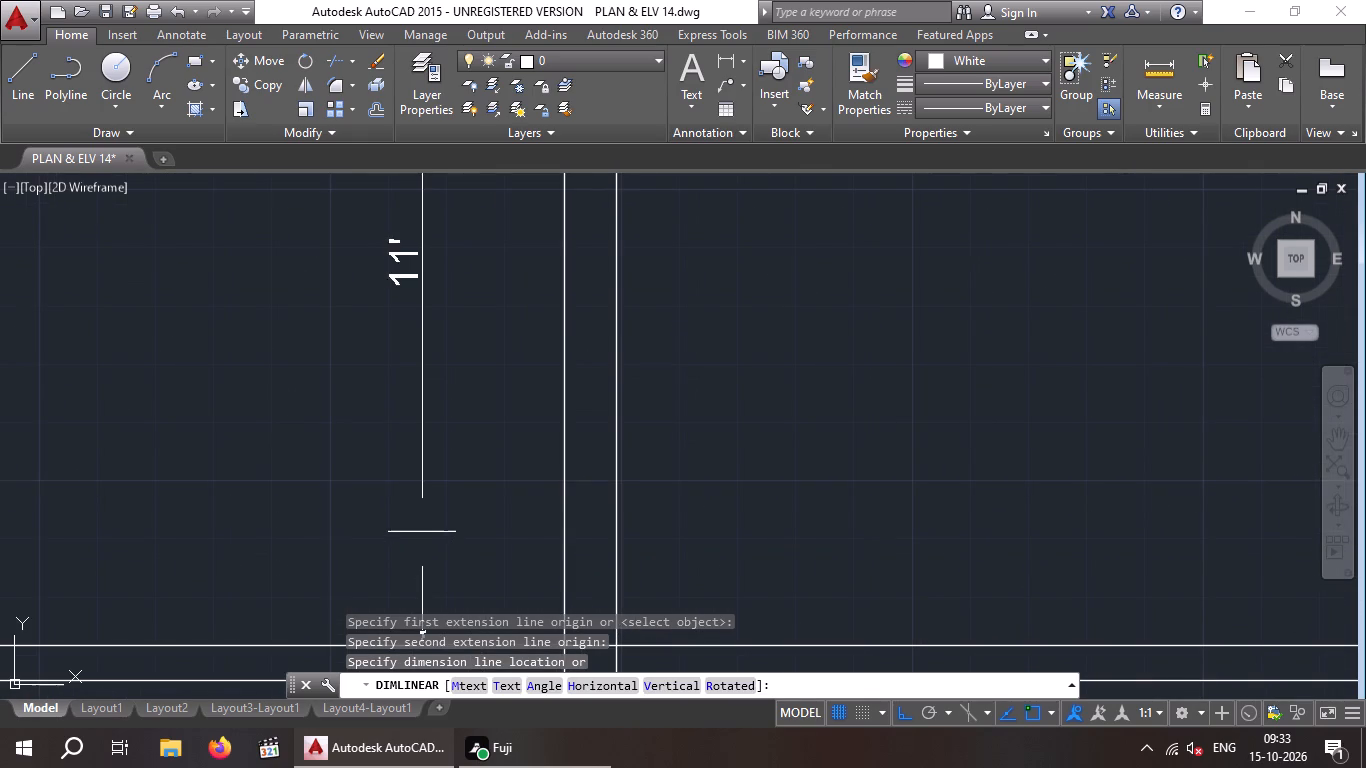
key("Escape")
key("Escape")
Draw a line from the outer top wall above the short projecting wall, about 3'-6" up and about 22'-6" to the right.
scroll(406, 358, "down", 1)
middle_click_drag(406, 357, 398, 497)
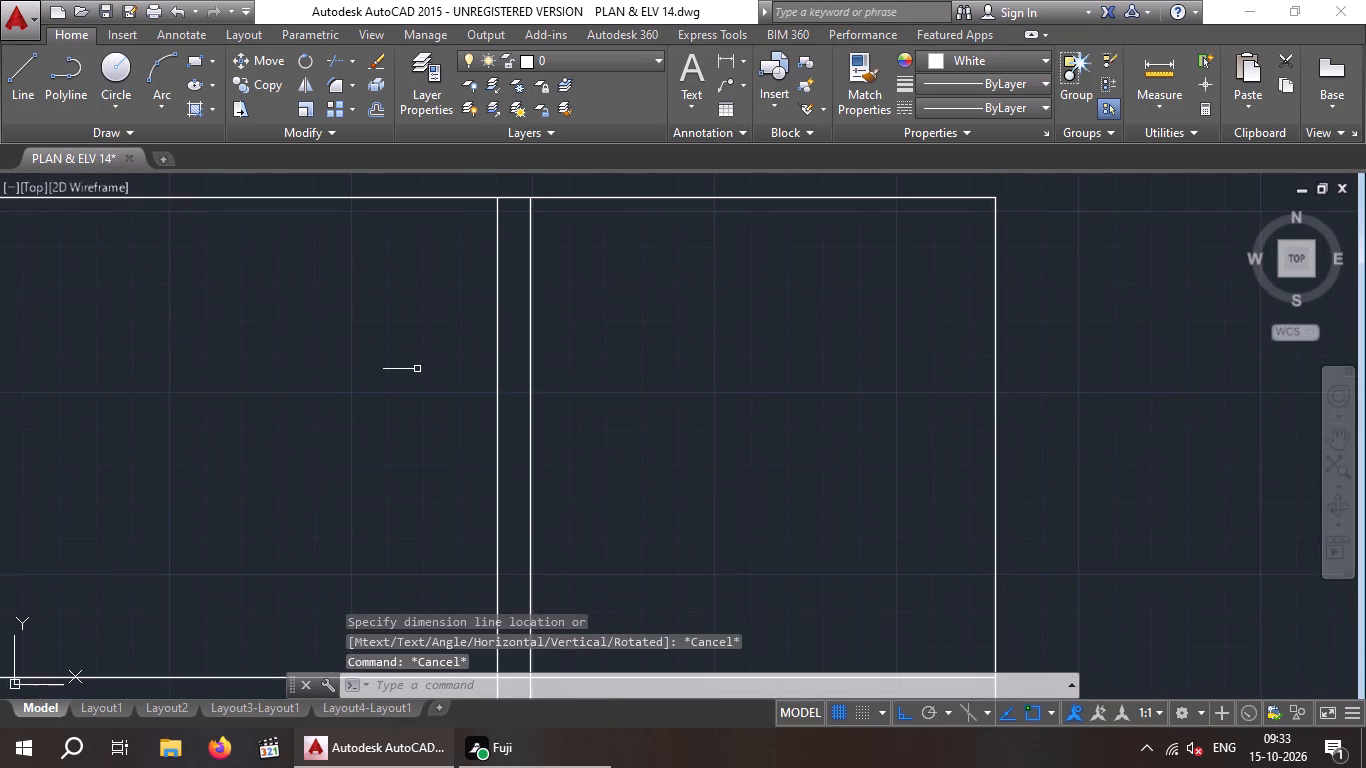
scroll(417, 368, "down", 2)
middle_click_drag(417, 369, 414, 445)
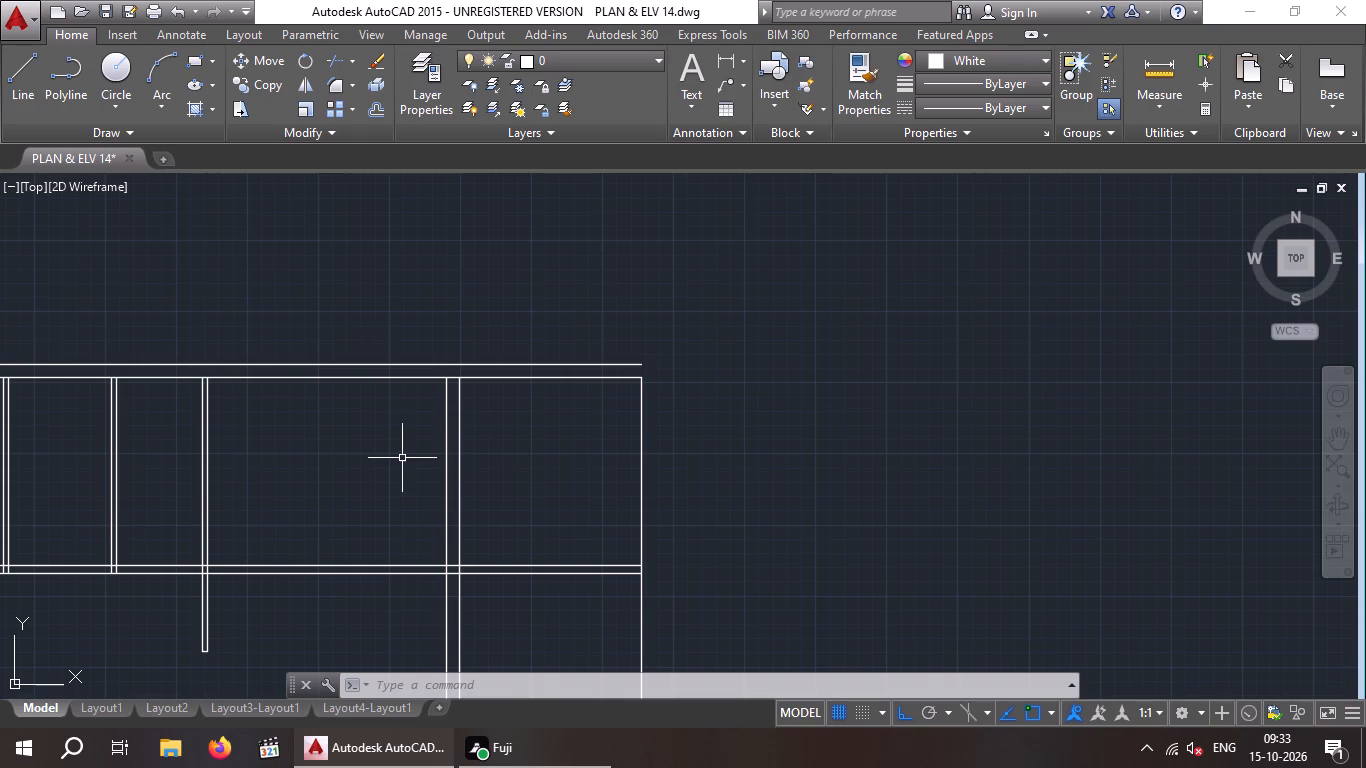
scroll(377, 457, "down", 2)
middle_click_drag(439, 432, 479, 424)
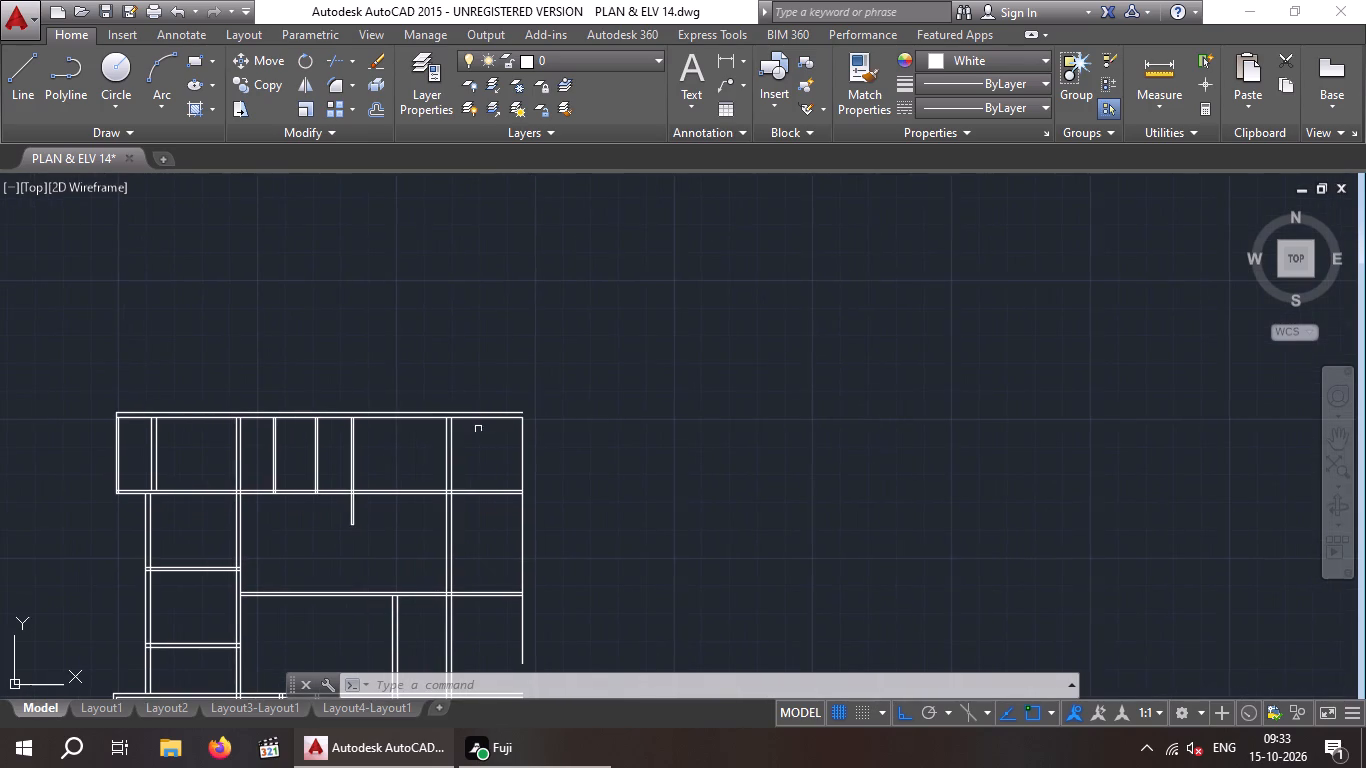
middle_click_drag(411, 452, 387, 473)
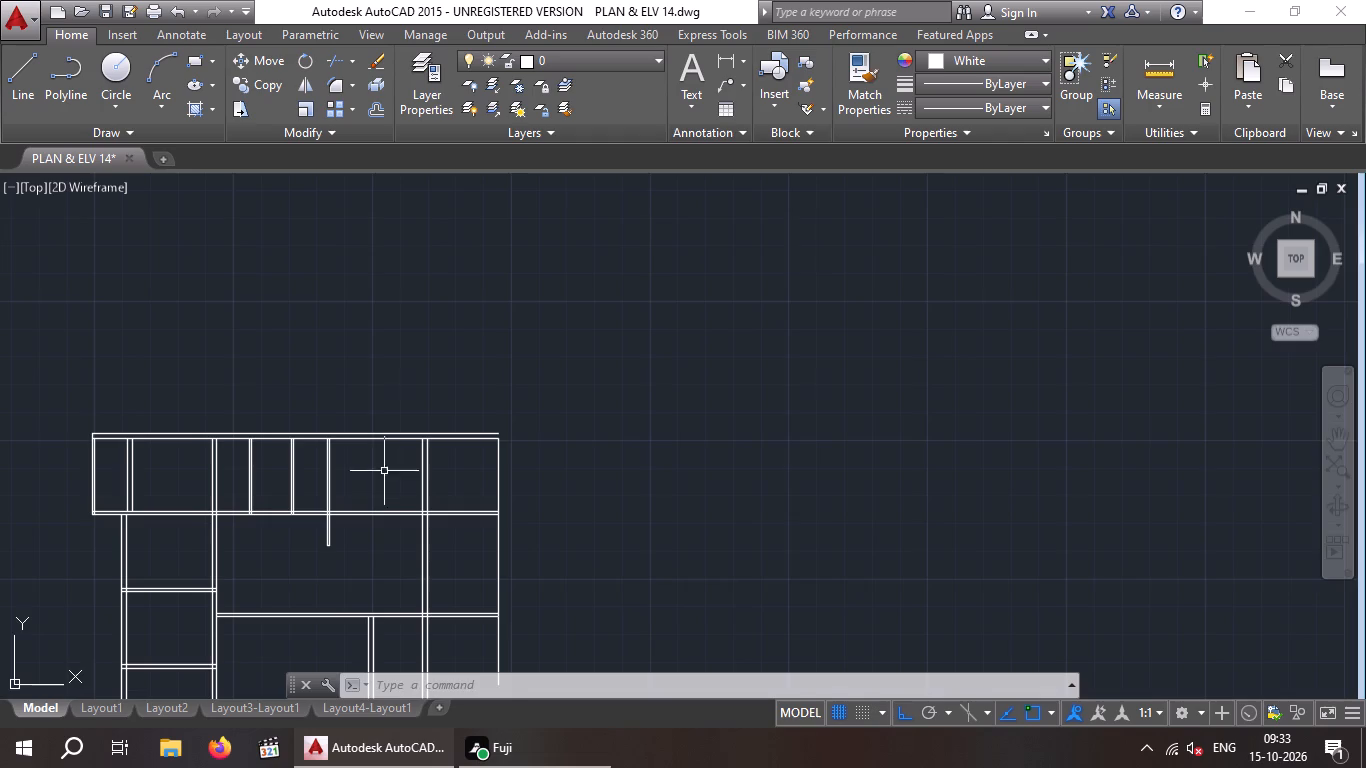
middle_click_drag(382, 465, 310, 410)
scroll(309, 411, "down", 1)
middle_click_drag(305, 409, 234, 381)
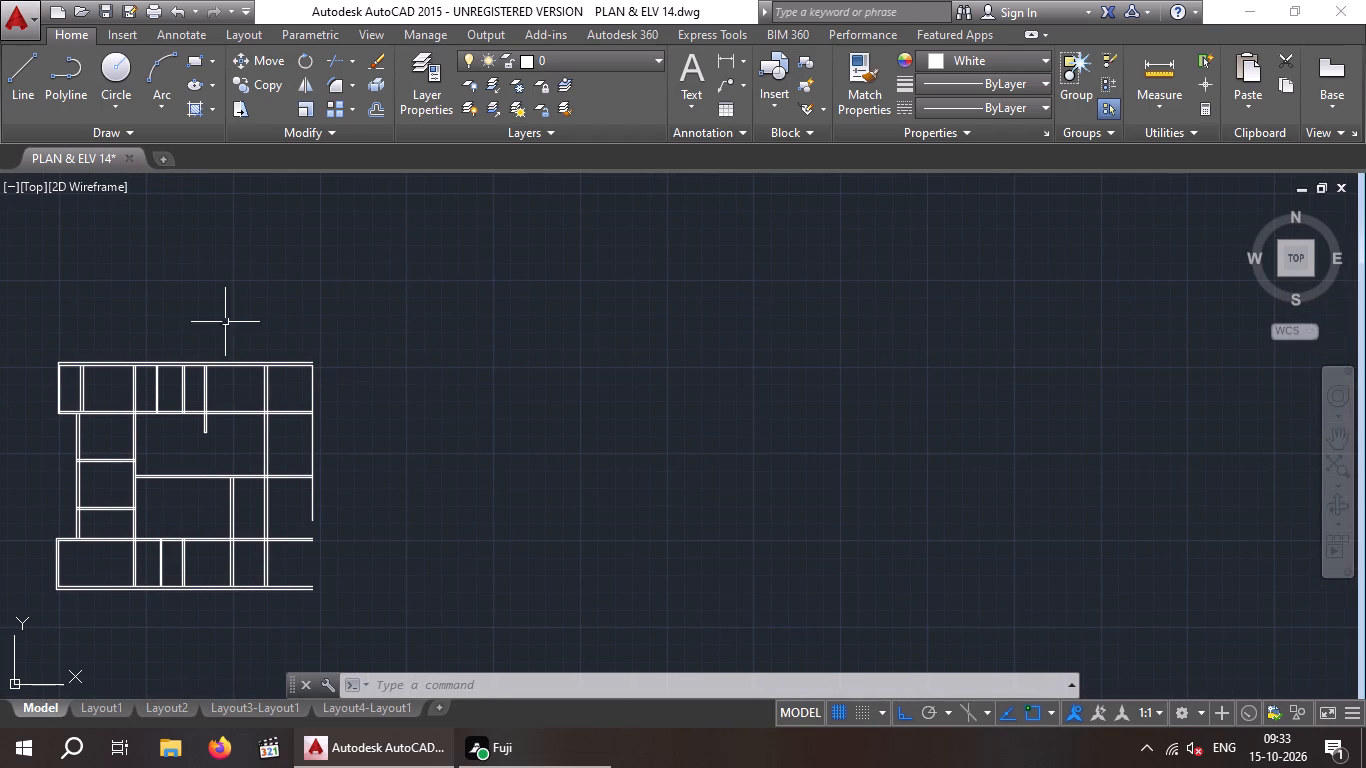
left_click(26, 73)
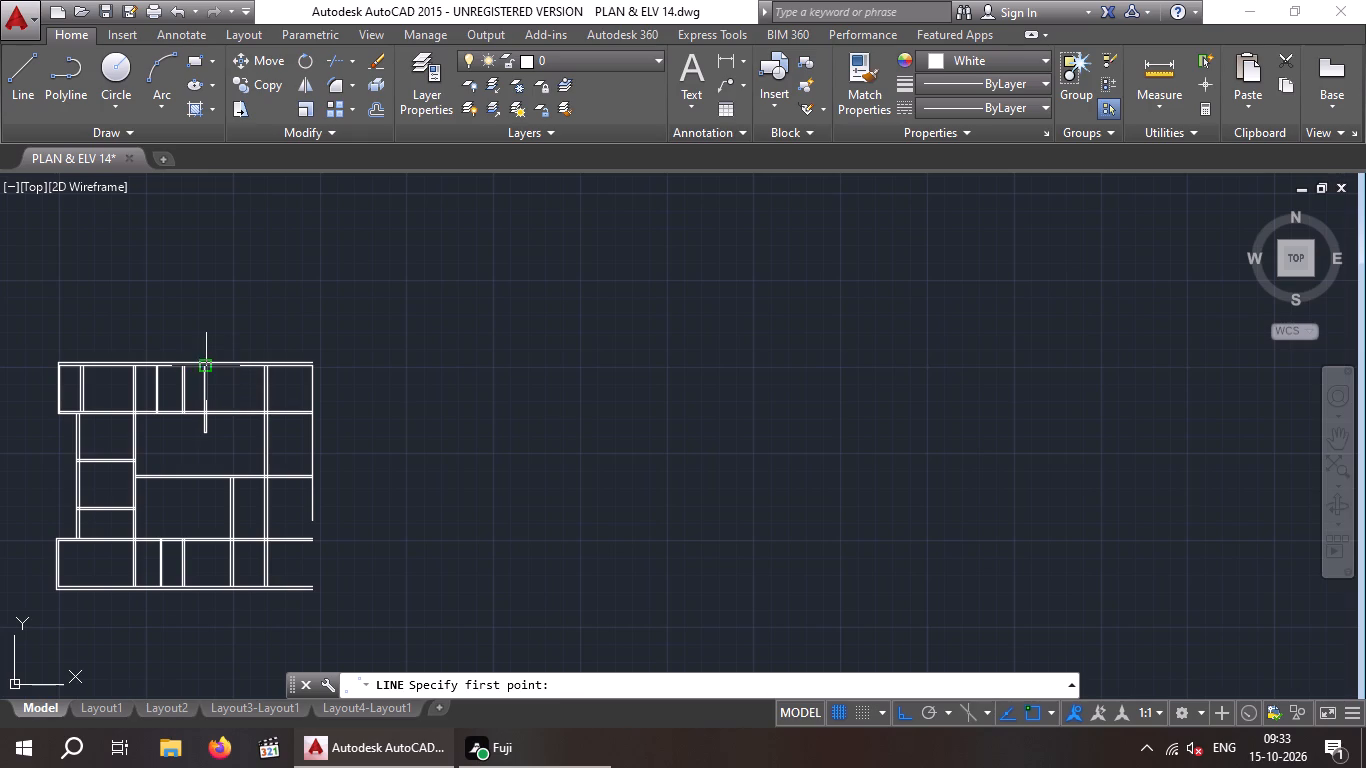
scroll(205, 359, "up", 6)
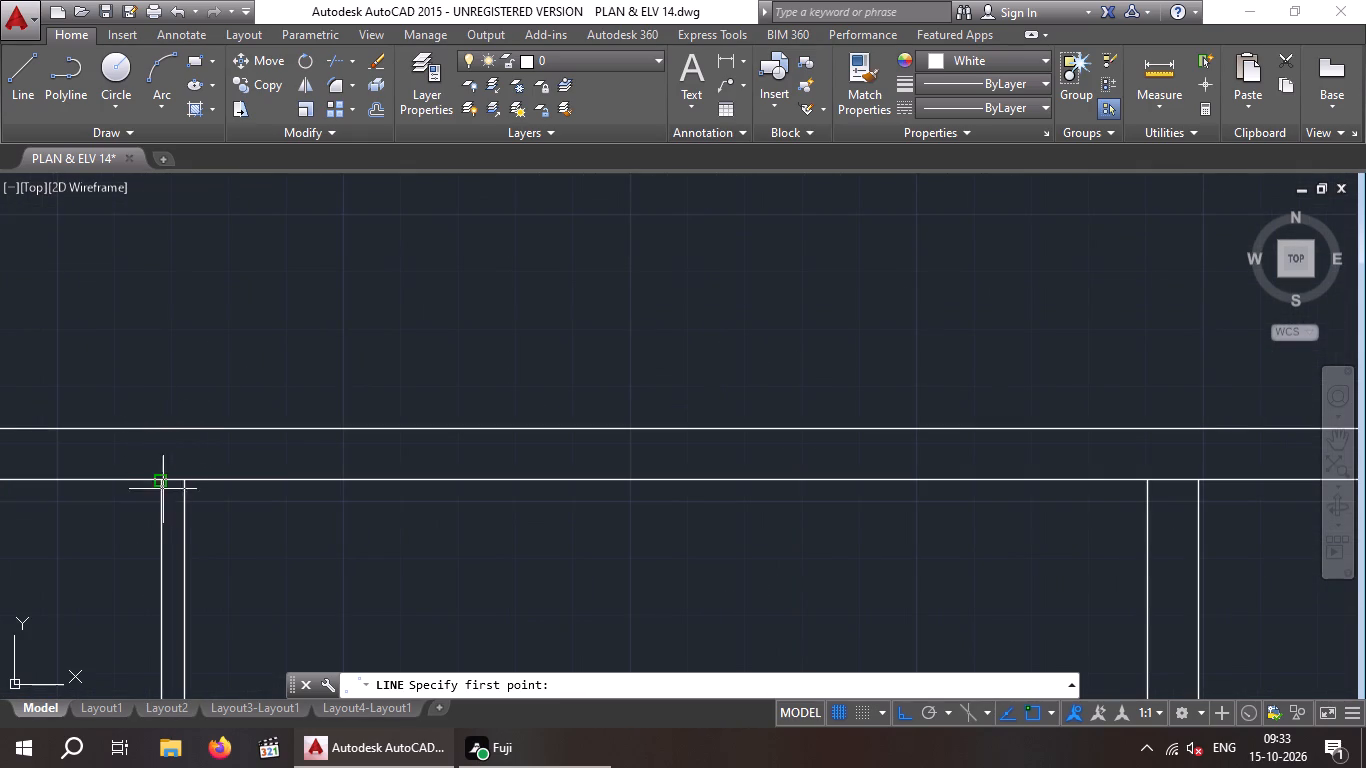
left_click(162, 426)
scroll(166, 317, "down", 4)
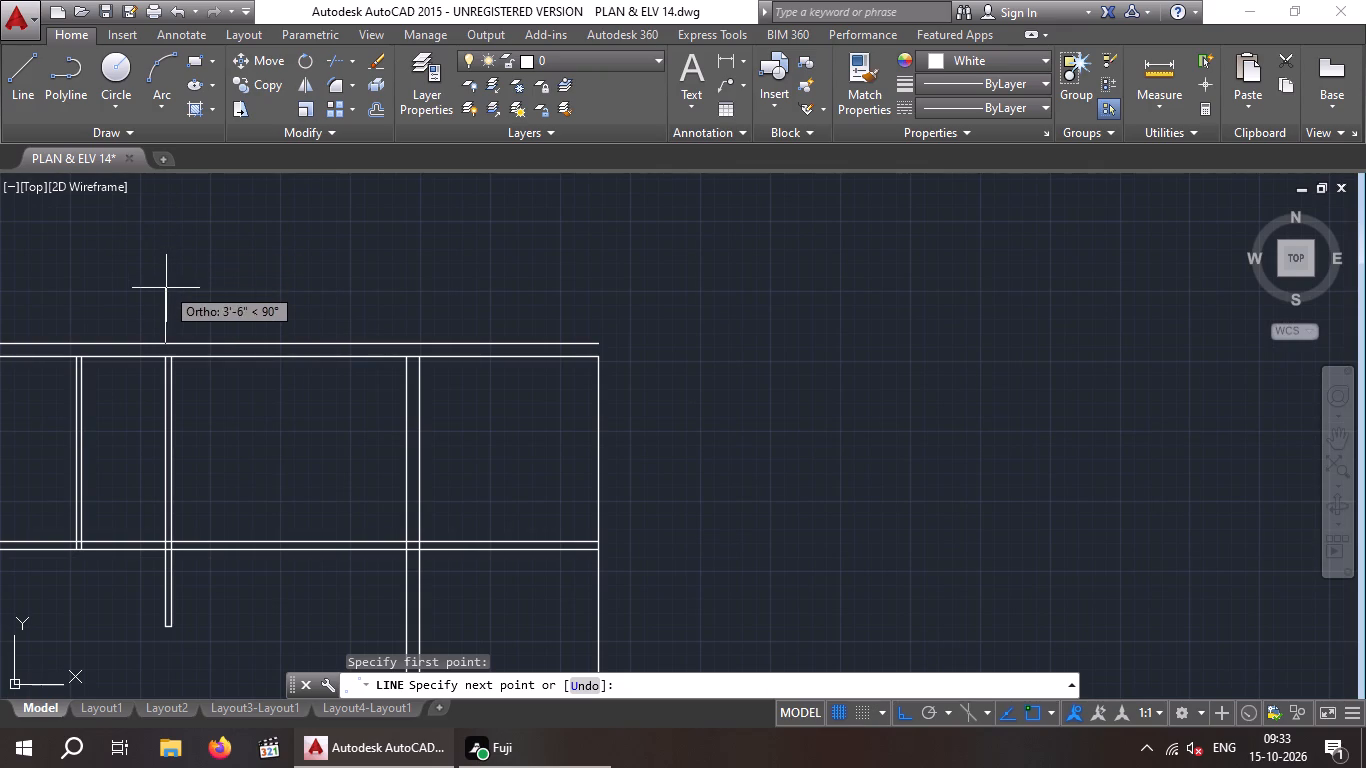
left_click(169, 291)
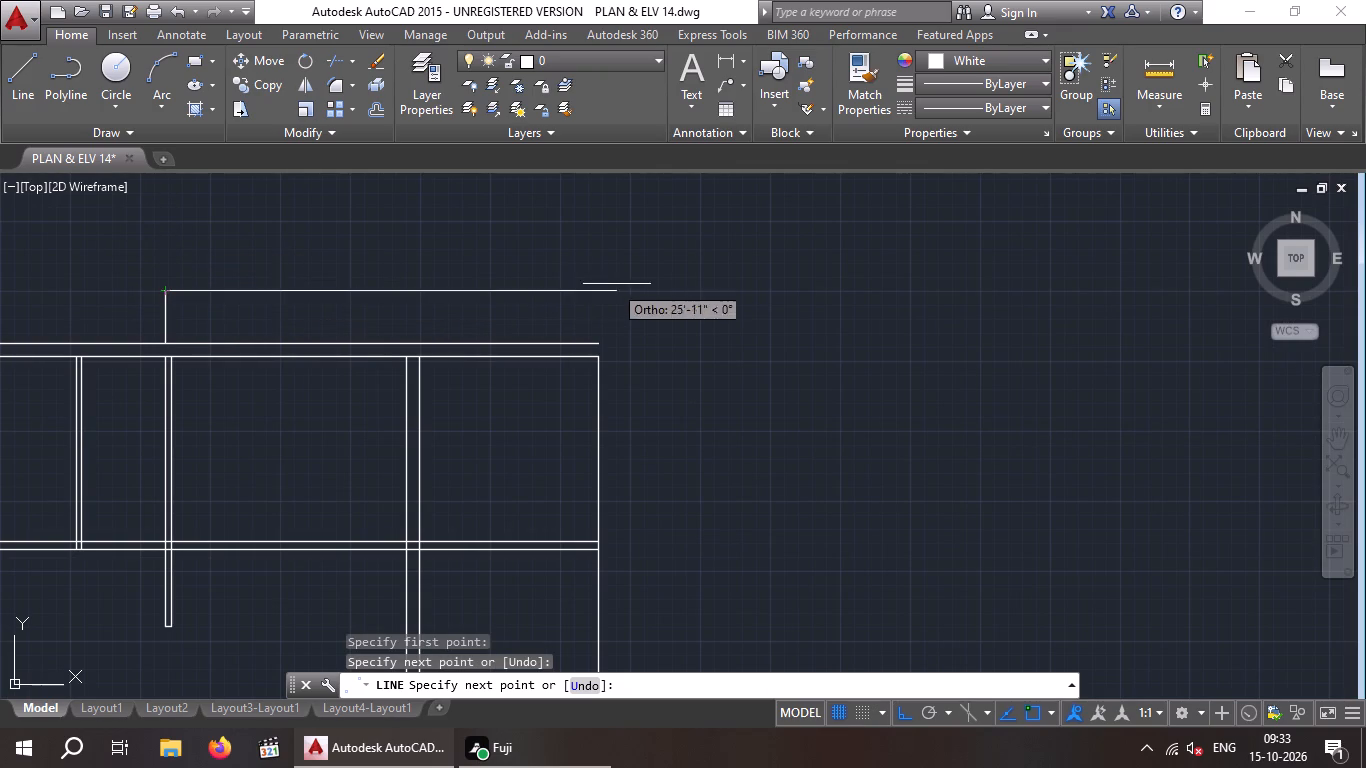
left_click(545, 291)
key("space")
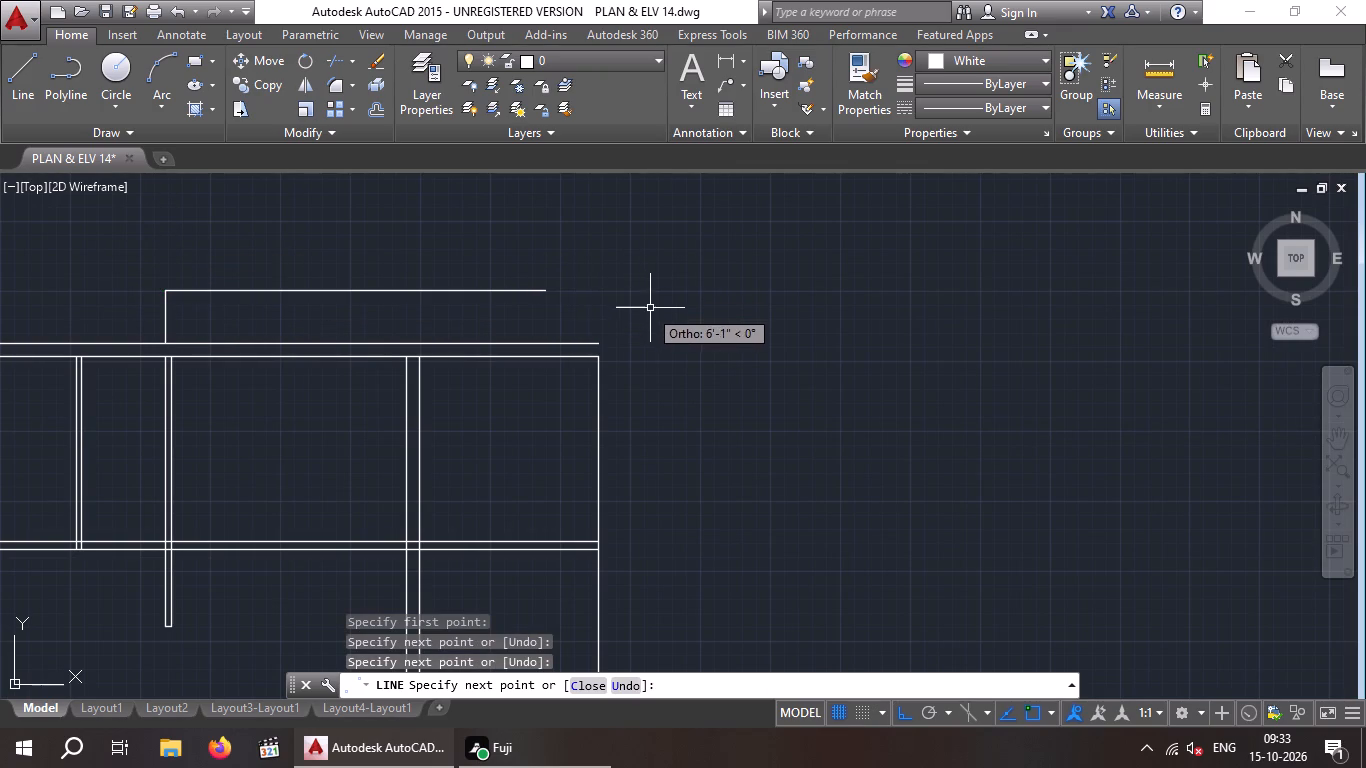
Delete the vertical line closing the plan's right end.
scroll(672, 292, "down", 2)
middle_click_drag(678, 286, 579, 292)
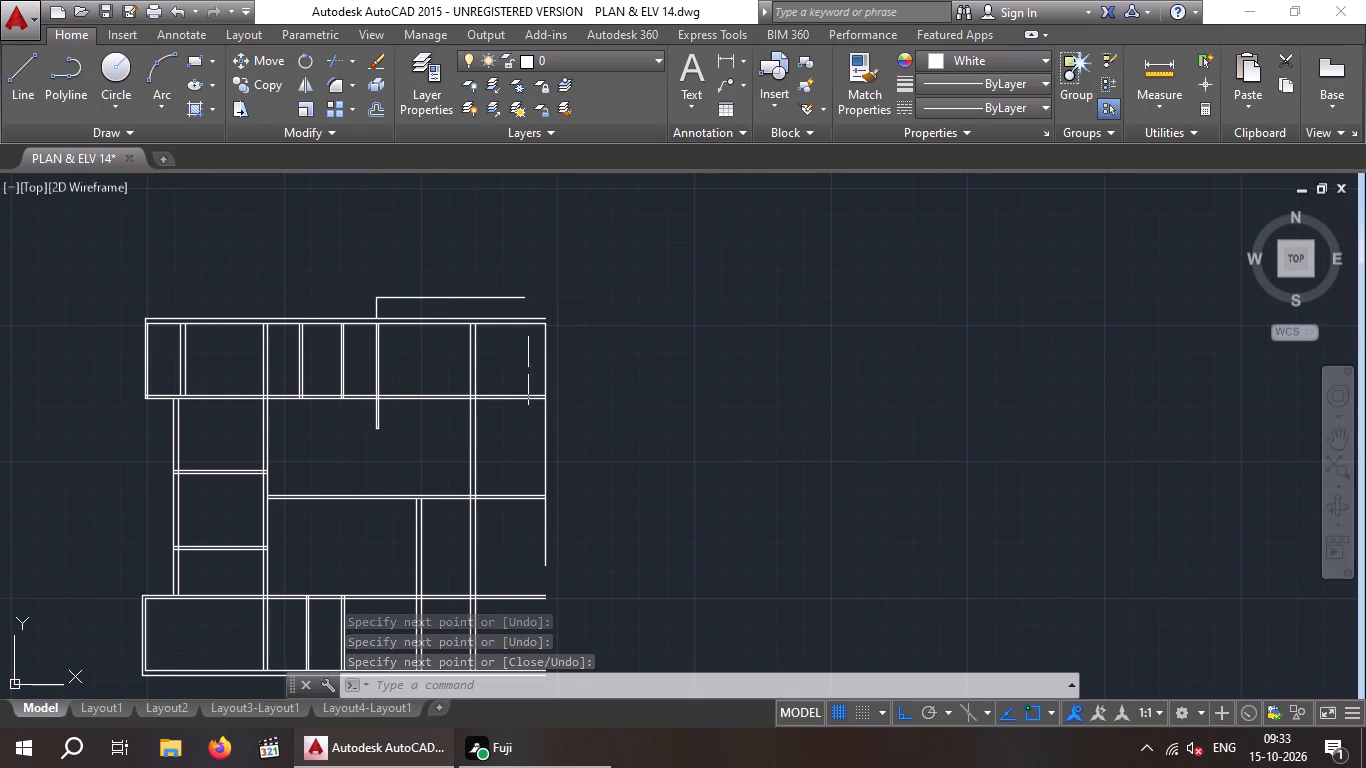
left_click_drag(585, 437, 538, 454)
left_click(519, 455)
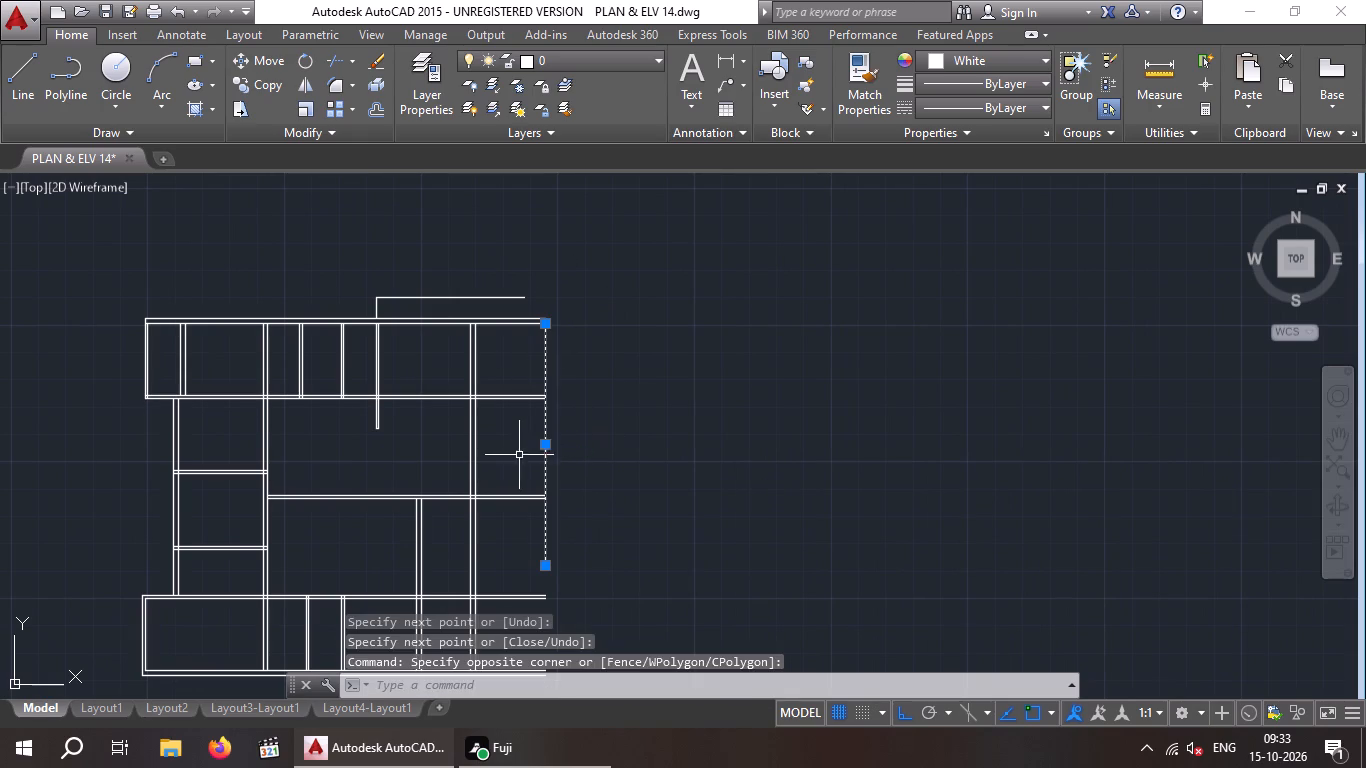
key("Delete")
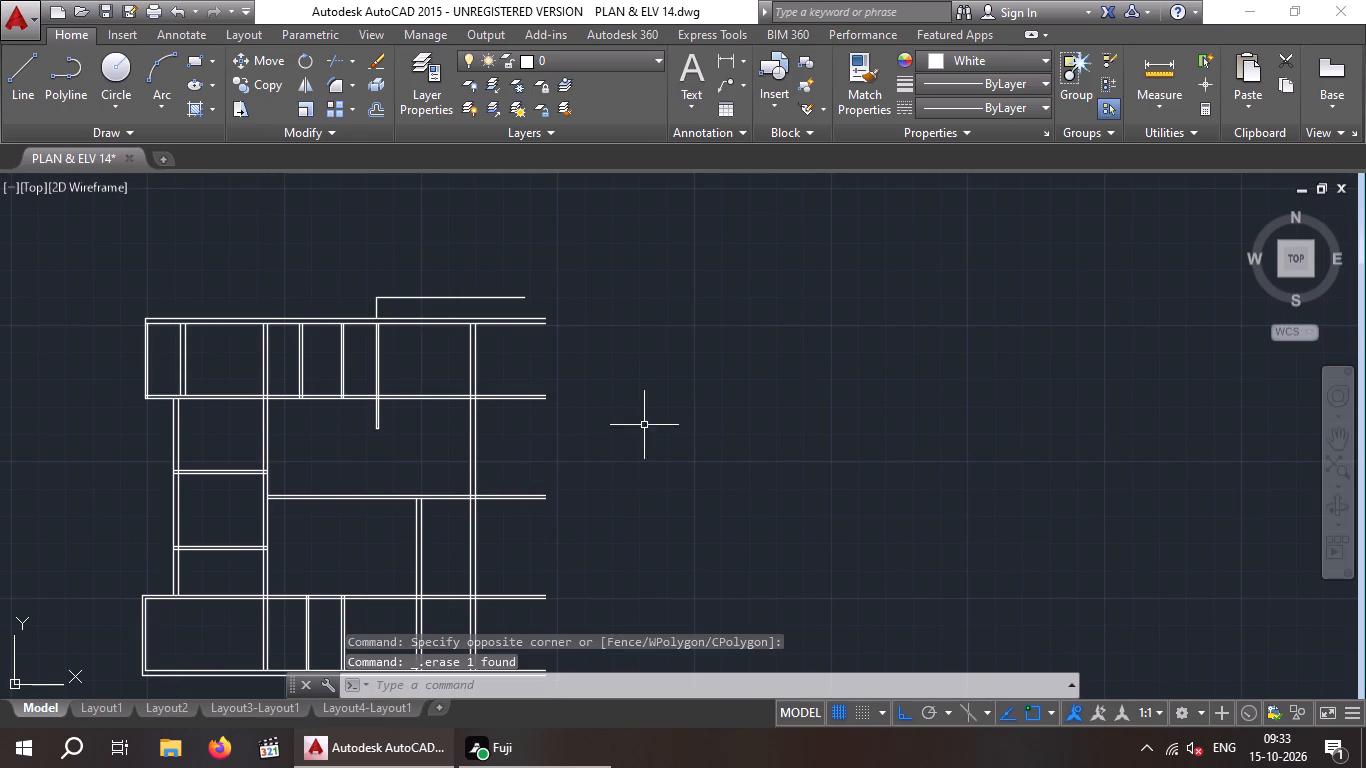
Draw a vertical line about 67' long well clear of the plan's open right end.
scroll(609, 403, "down", 1)
middle_click_drag(604, 401, 530, 413)
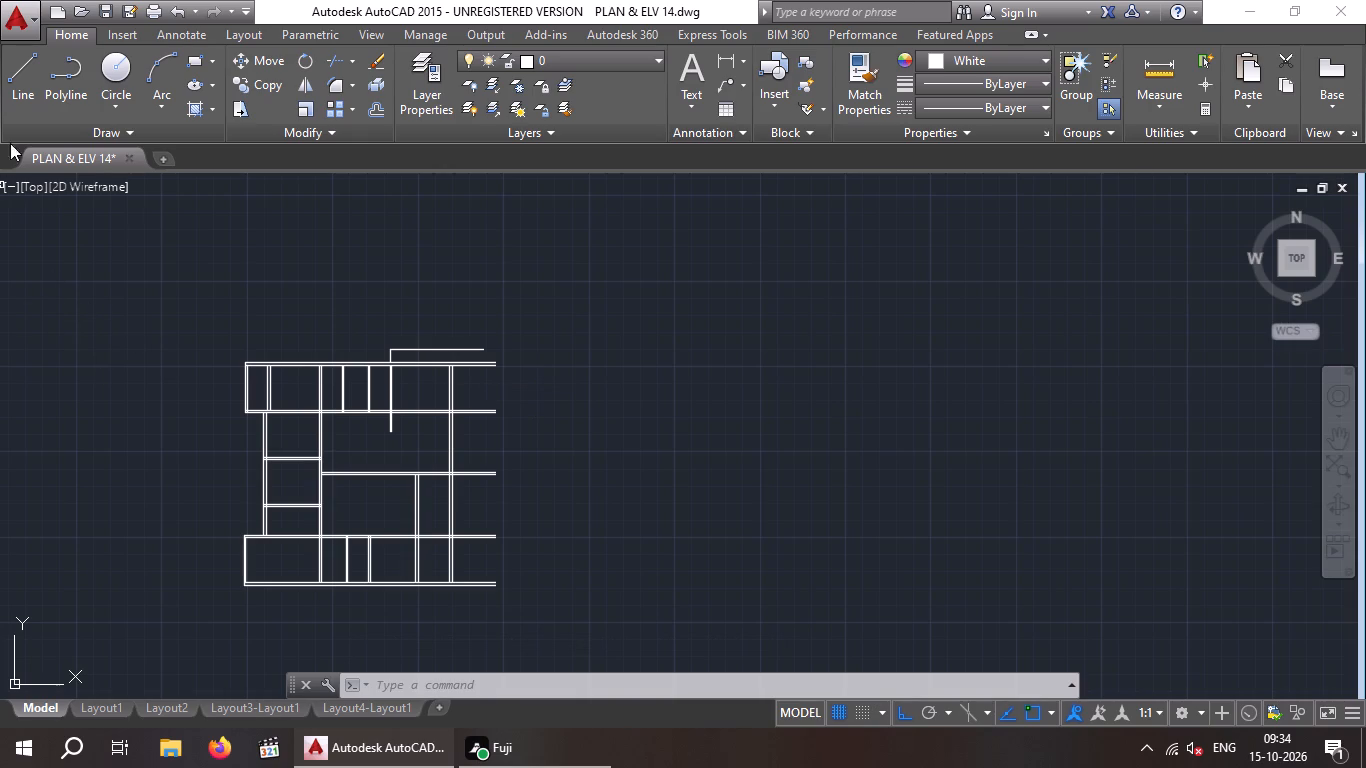
left_click(20, 72)
scroll(529, 502, "up", 1)
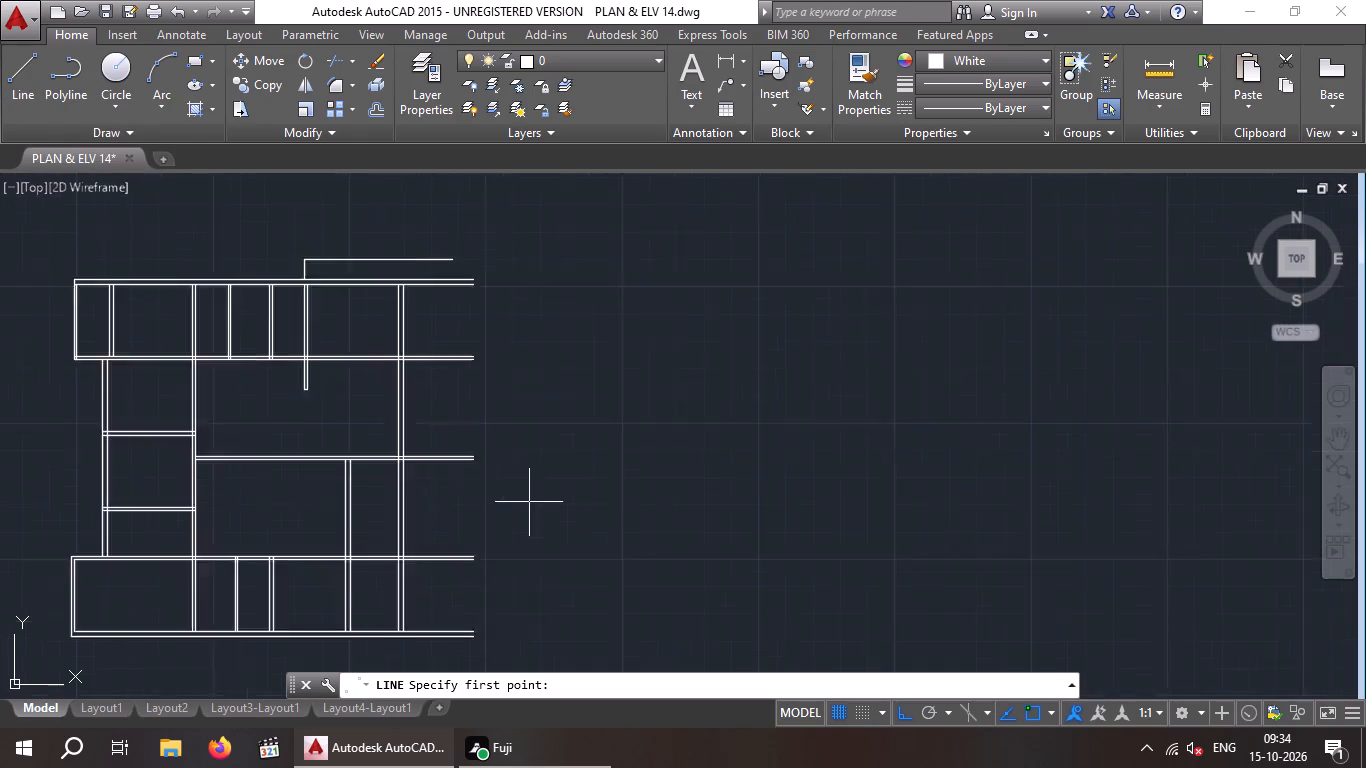
scroll(529, 502, "up", 2)
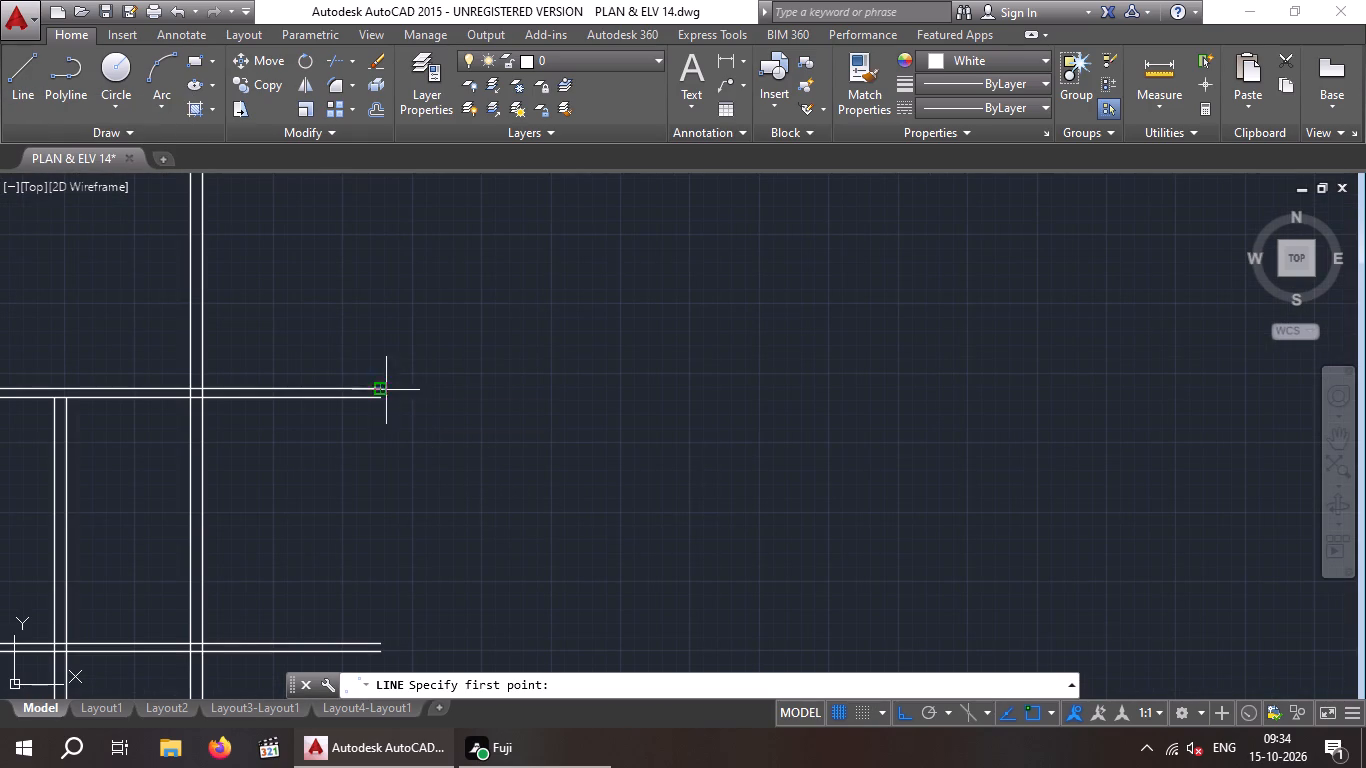
scroll(563, 392, "down", 3)
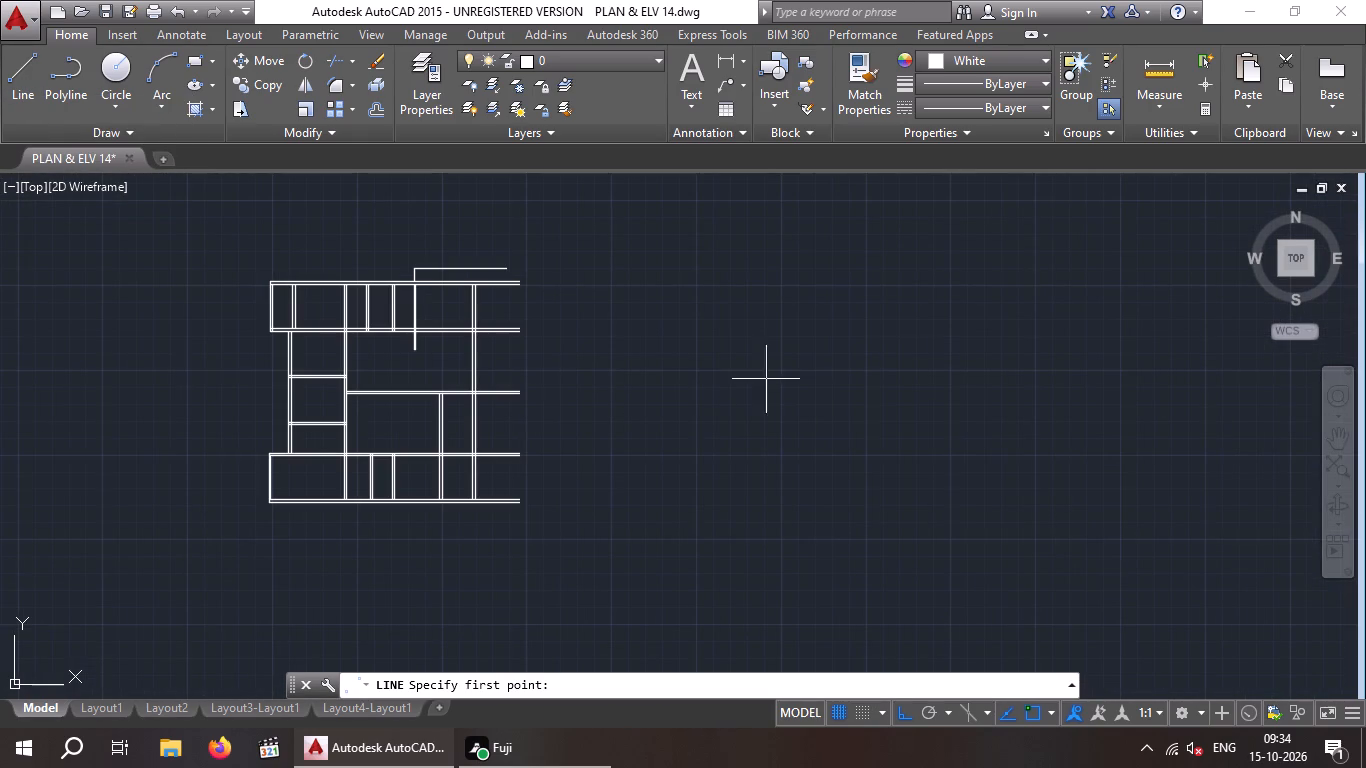
left_click(802, 280)
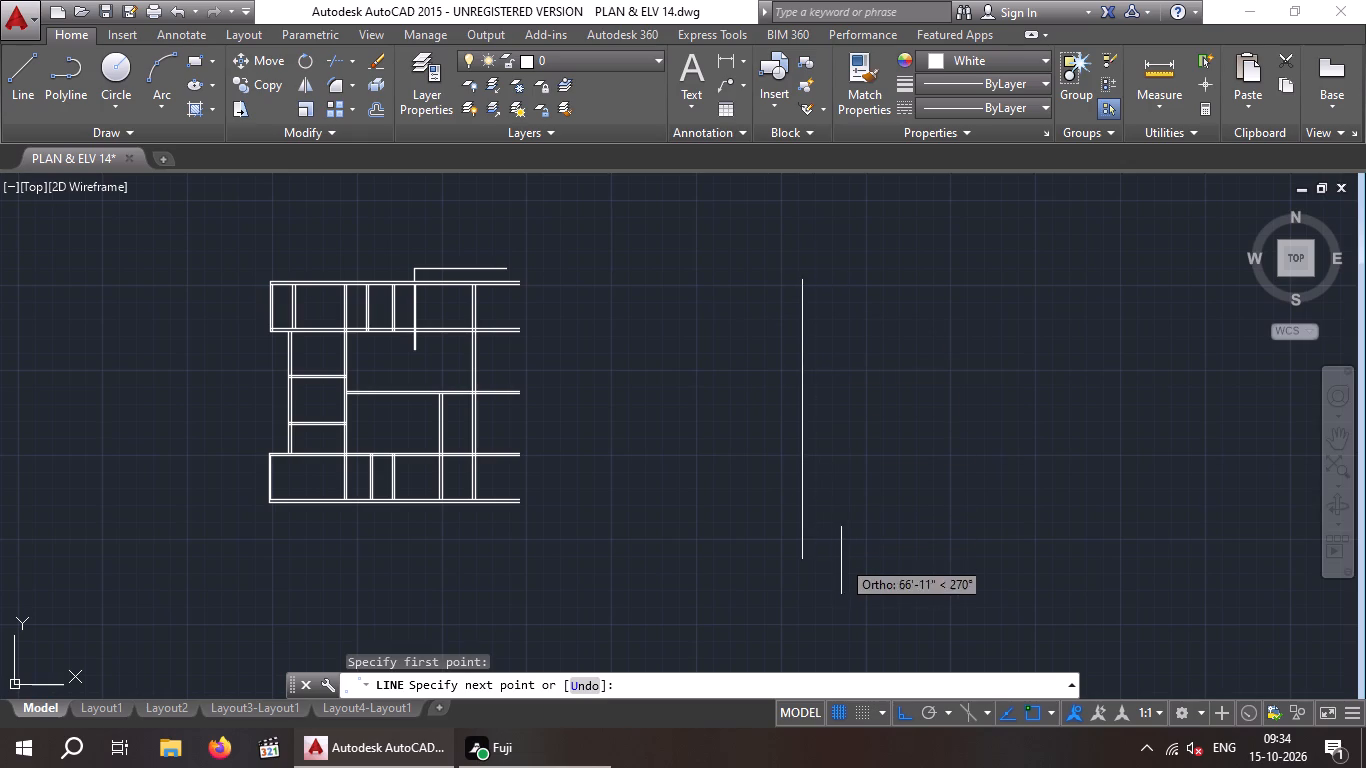
left_click(840, 557)
key("Escape")
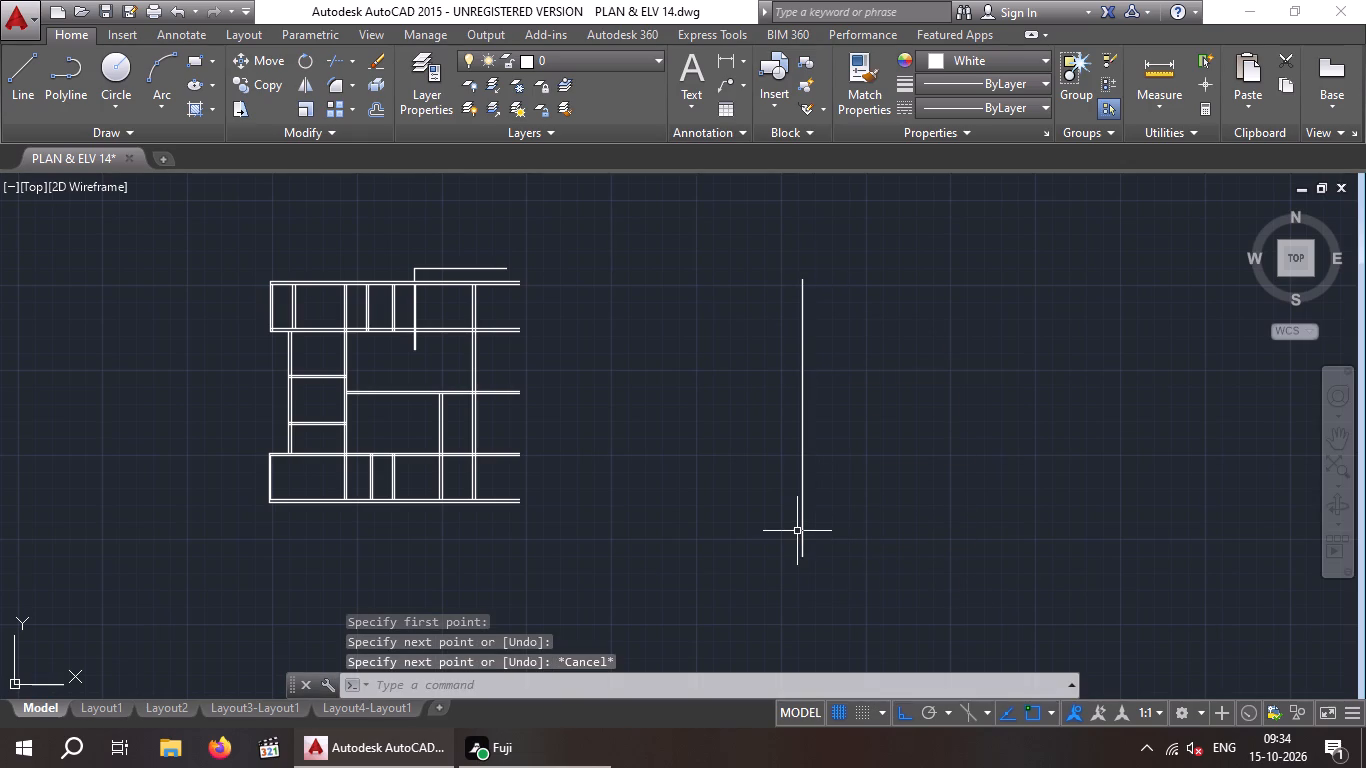
Extend both lines of the middle horizontal wall right to the new vertical line.
type("EX")
key("space")
key("space")
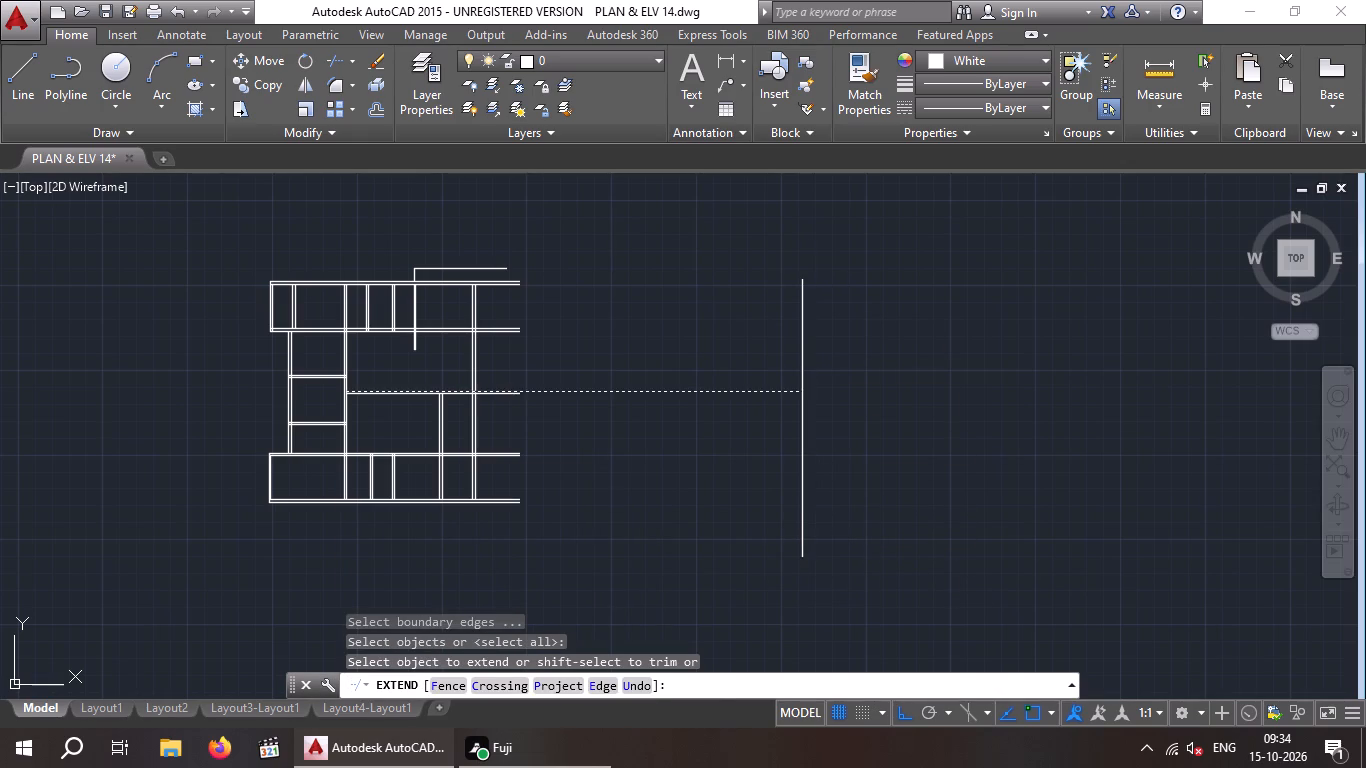
left_click(511, 388)
left_click(531, 400)
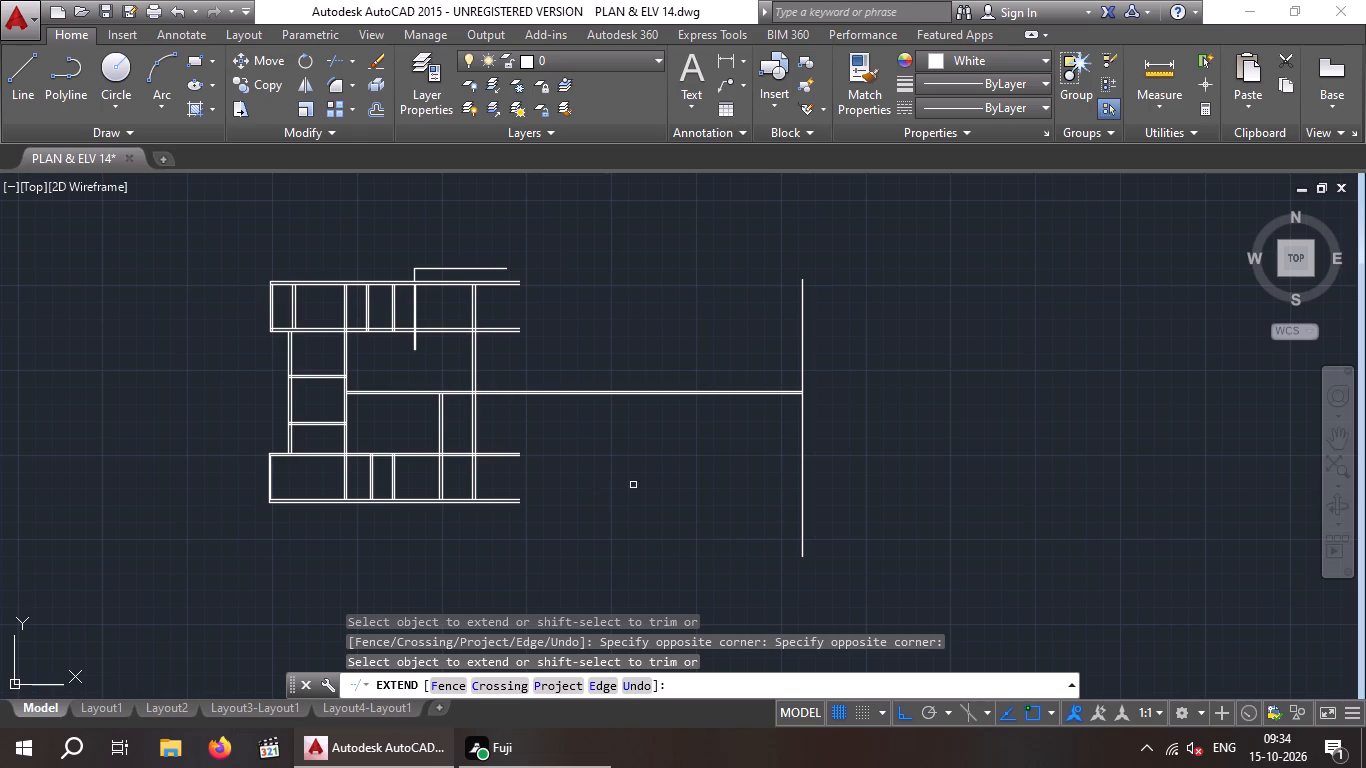
key("Escape")
key("Escape")
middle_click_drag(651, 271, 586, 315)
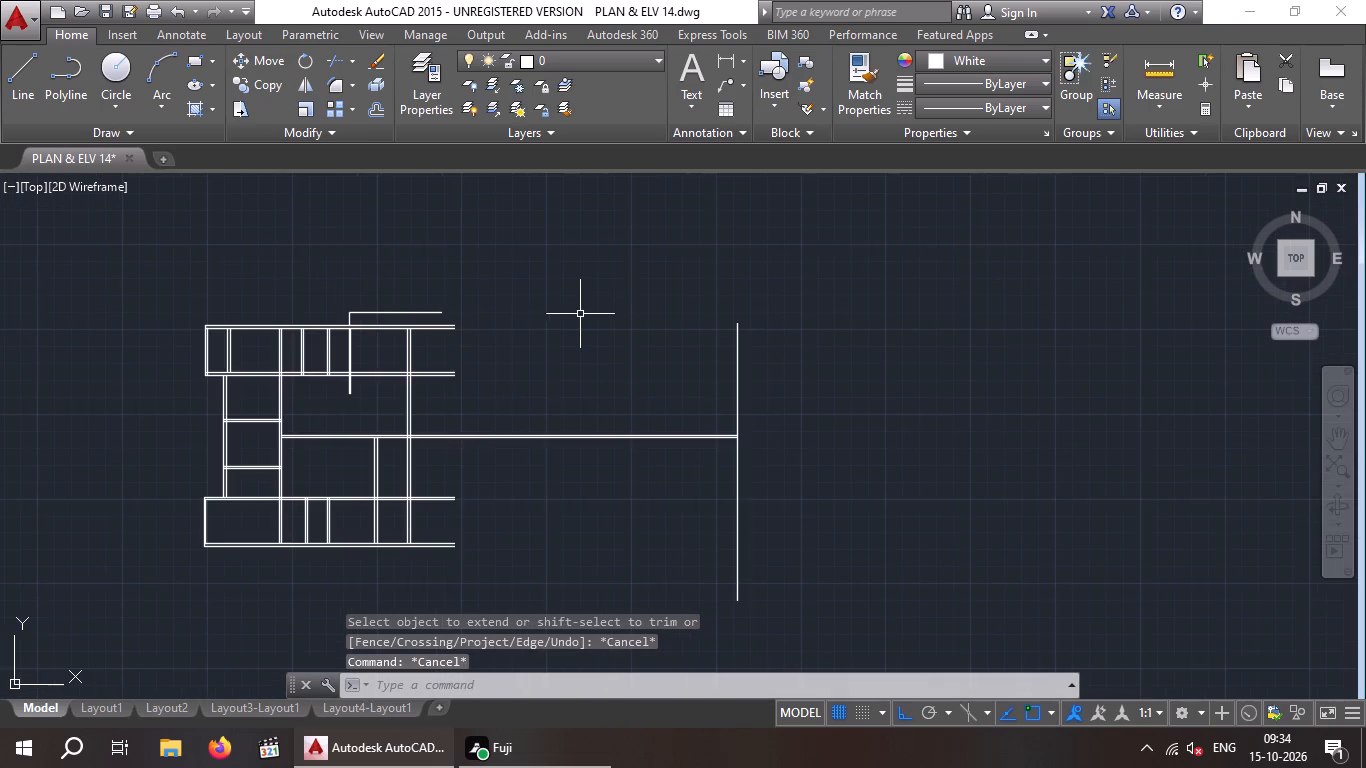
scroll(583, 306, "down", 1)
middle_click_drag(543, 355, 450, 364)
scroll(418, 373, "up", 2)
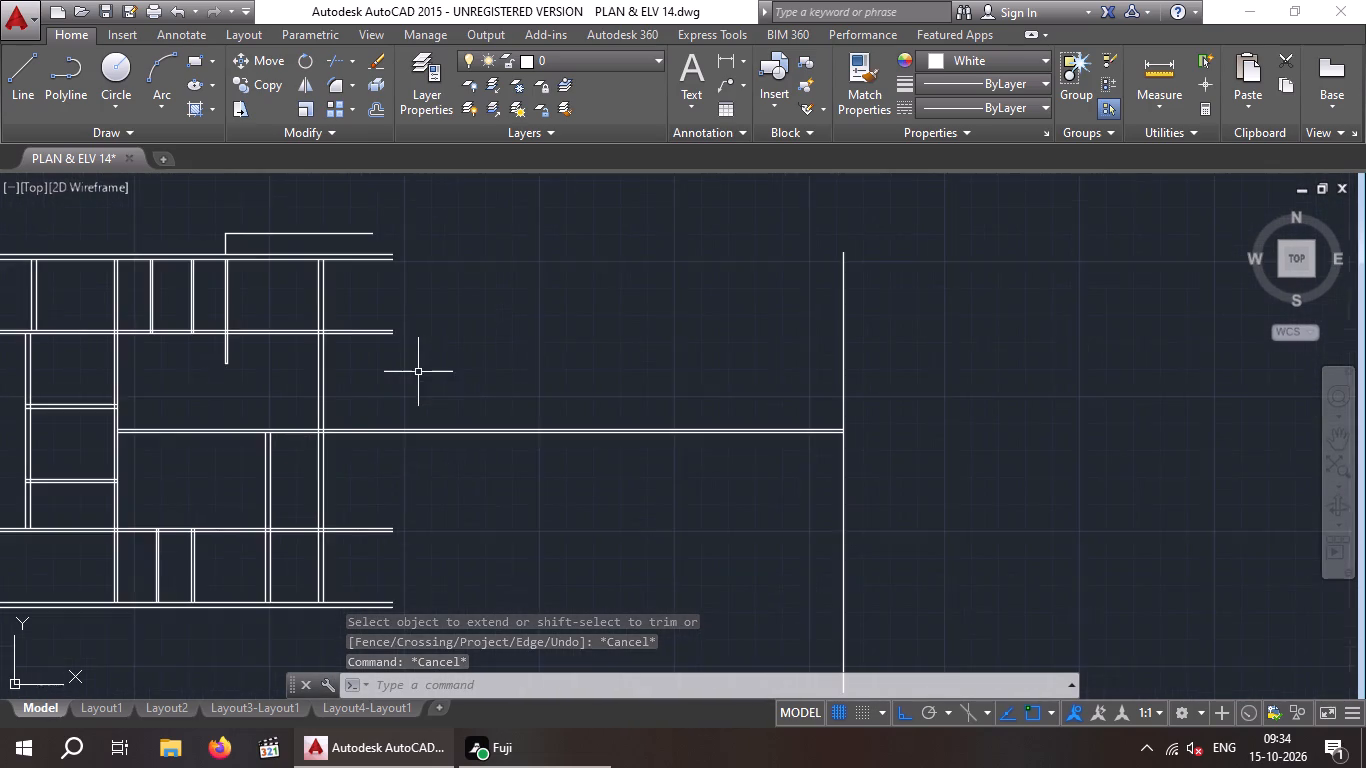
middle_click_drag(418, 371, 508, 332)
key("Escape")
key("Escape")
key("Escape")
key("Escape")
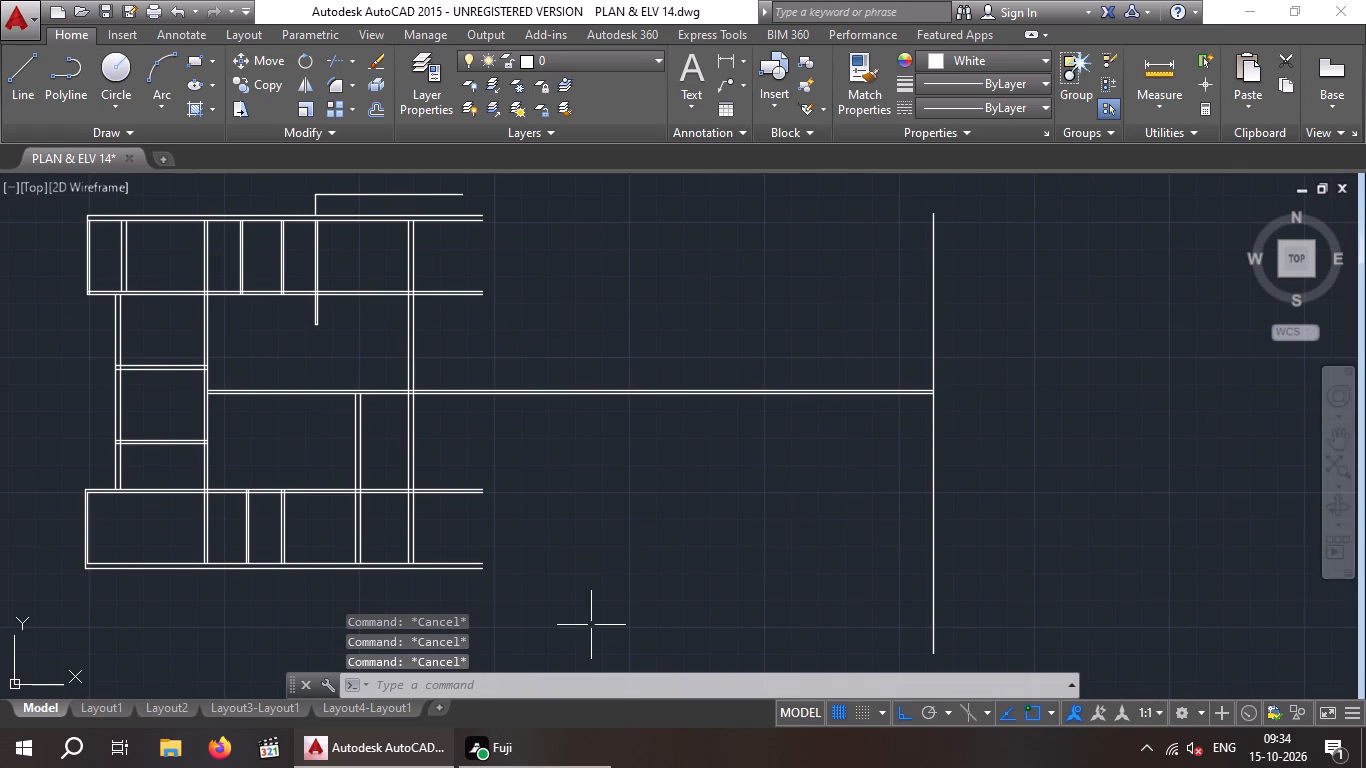
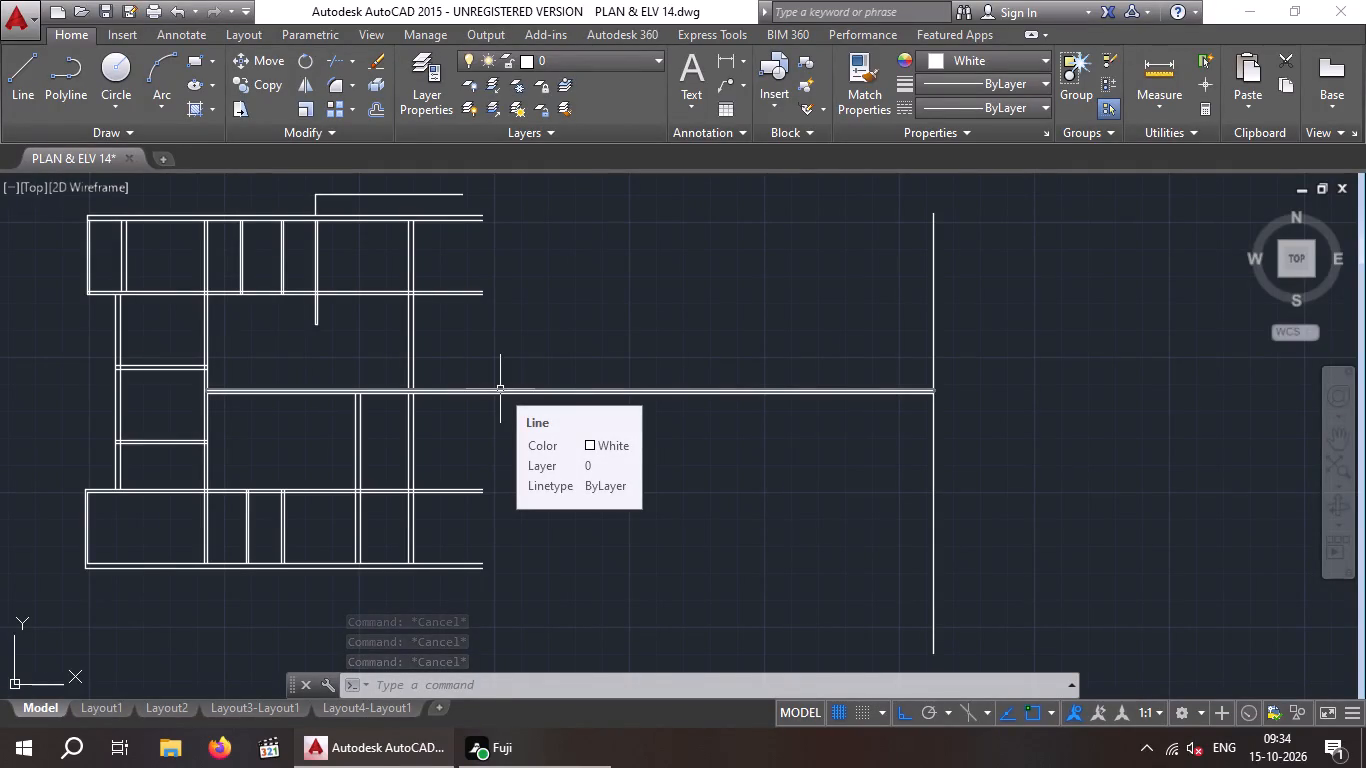
Offset the right face of the rightmost full-height vertical wall 14' to the right.
key("Escape")
key("Escape")
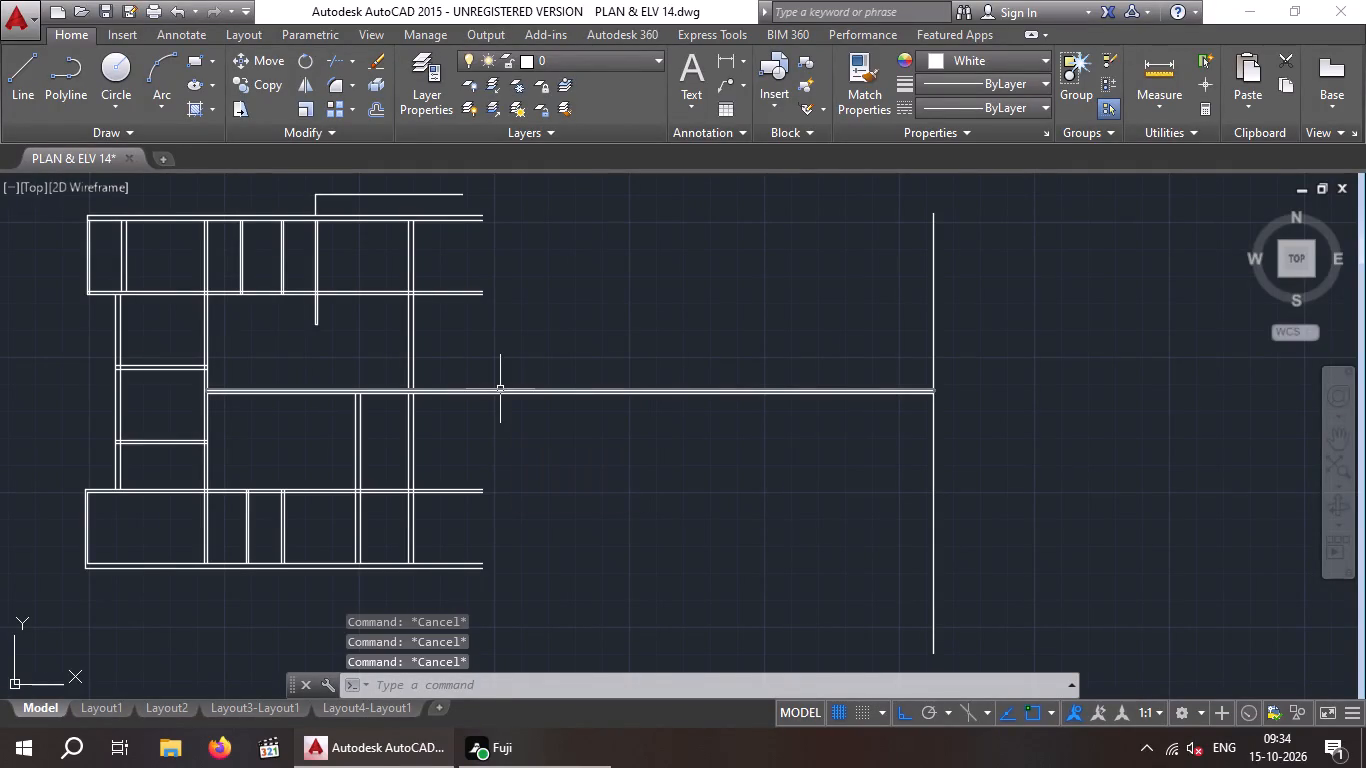
key("o")
key("Return")
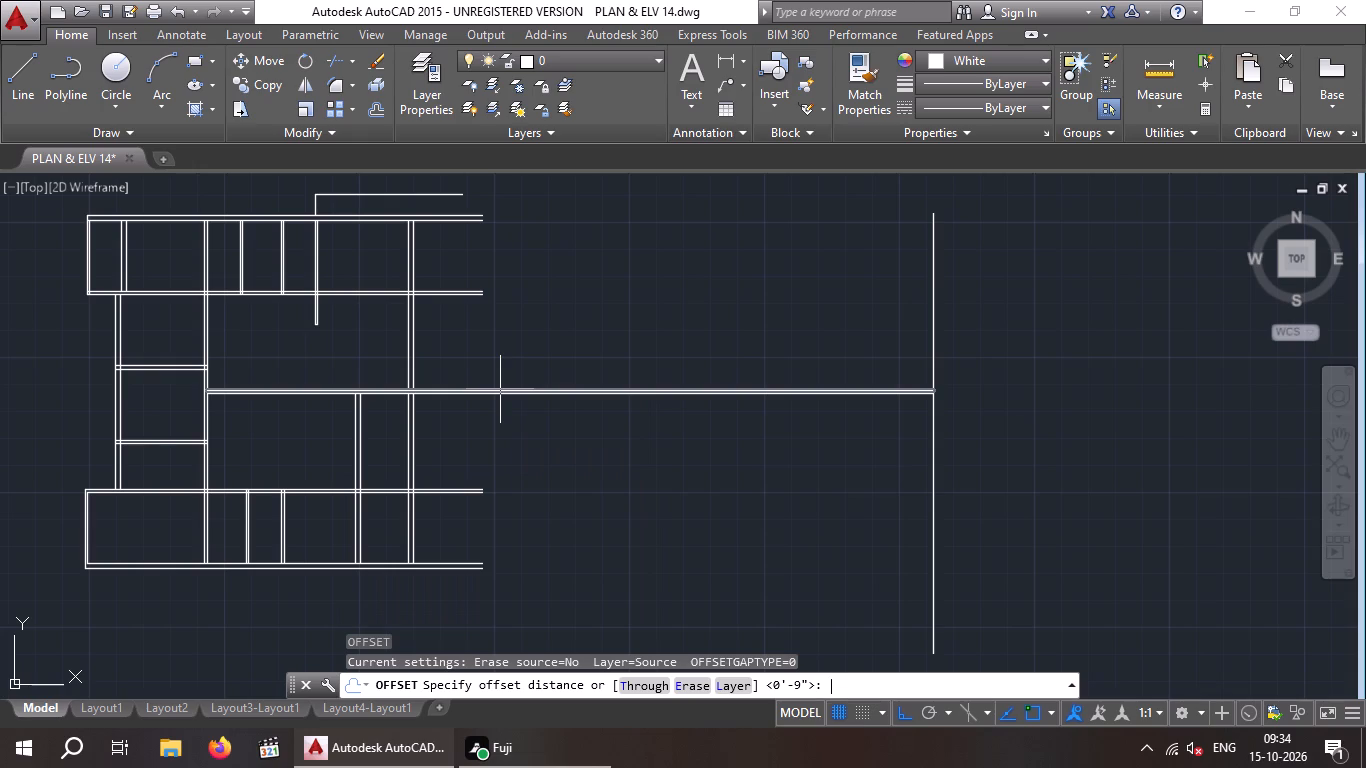
type("14")
key("apostrophe")
key("Return")
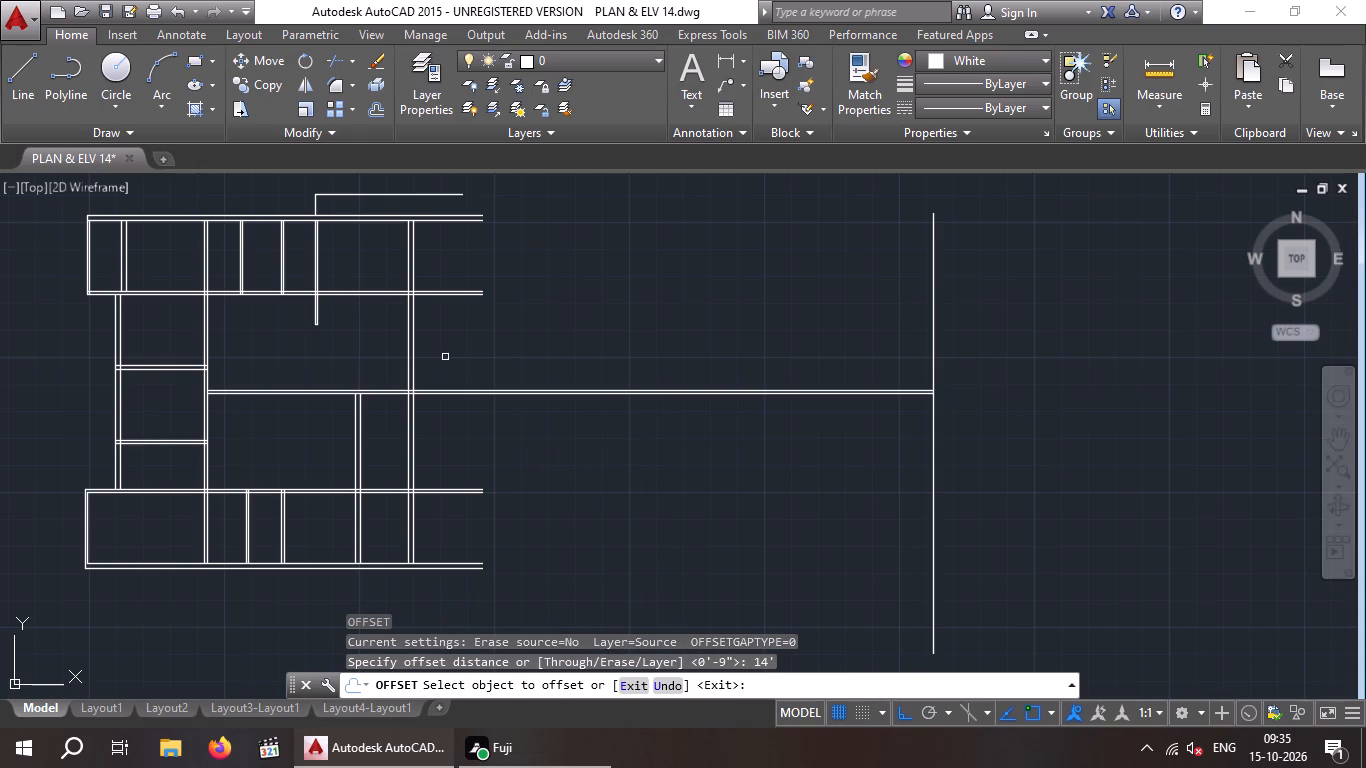
left_click_drag(413, 348, 448, 353)
left_click(493, 340)
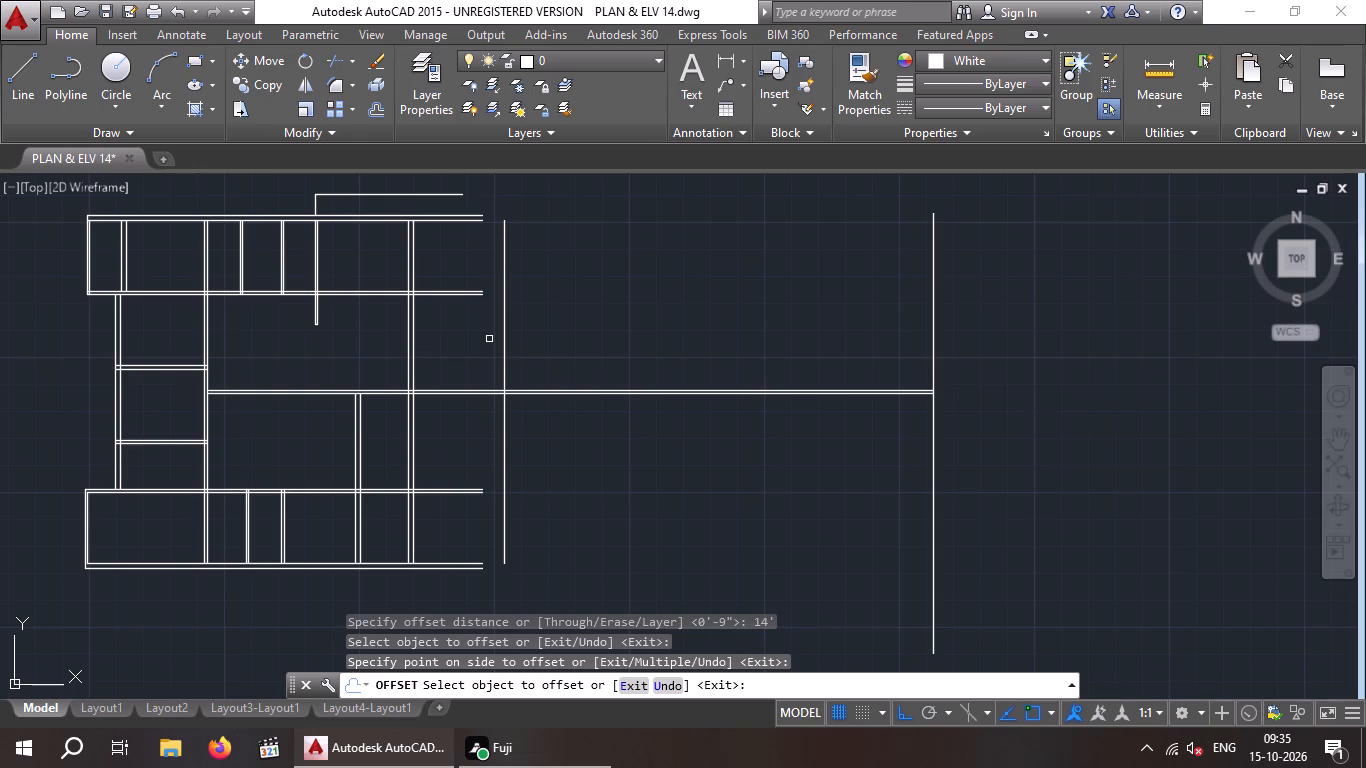
key("Escape")
Offset the new vertical line 6" to the right to form a wall.
key("o")
key("Return")
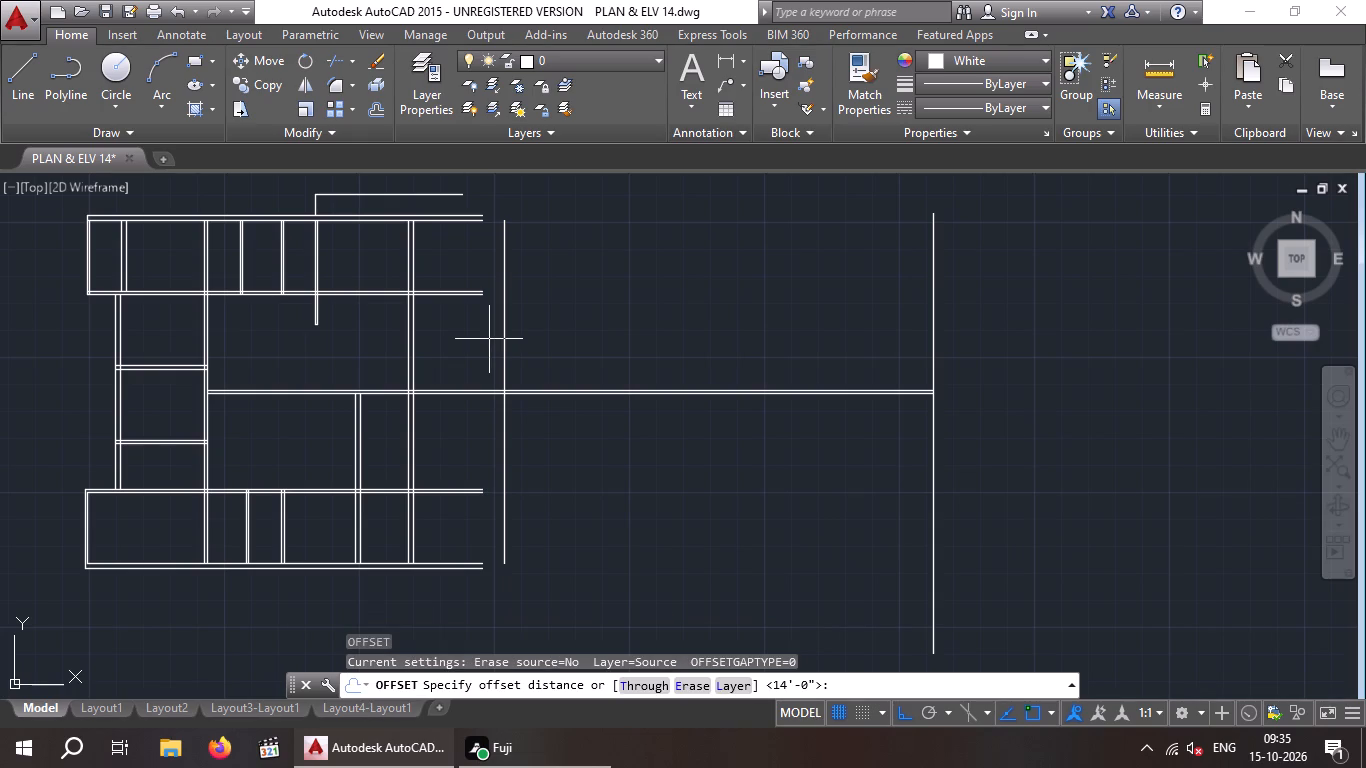
key("6")
key("shift+quotedbl")
key("Return")
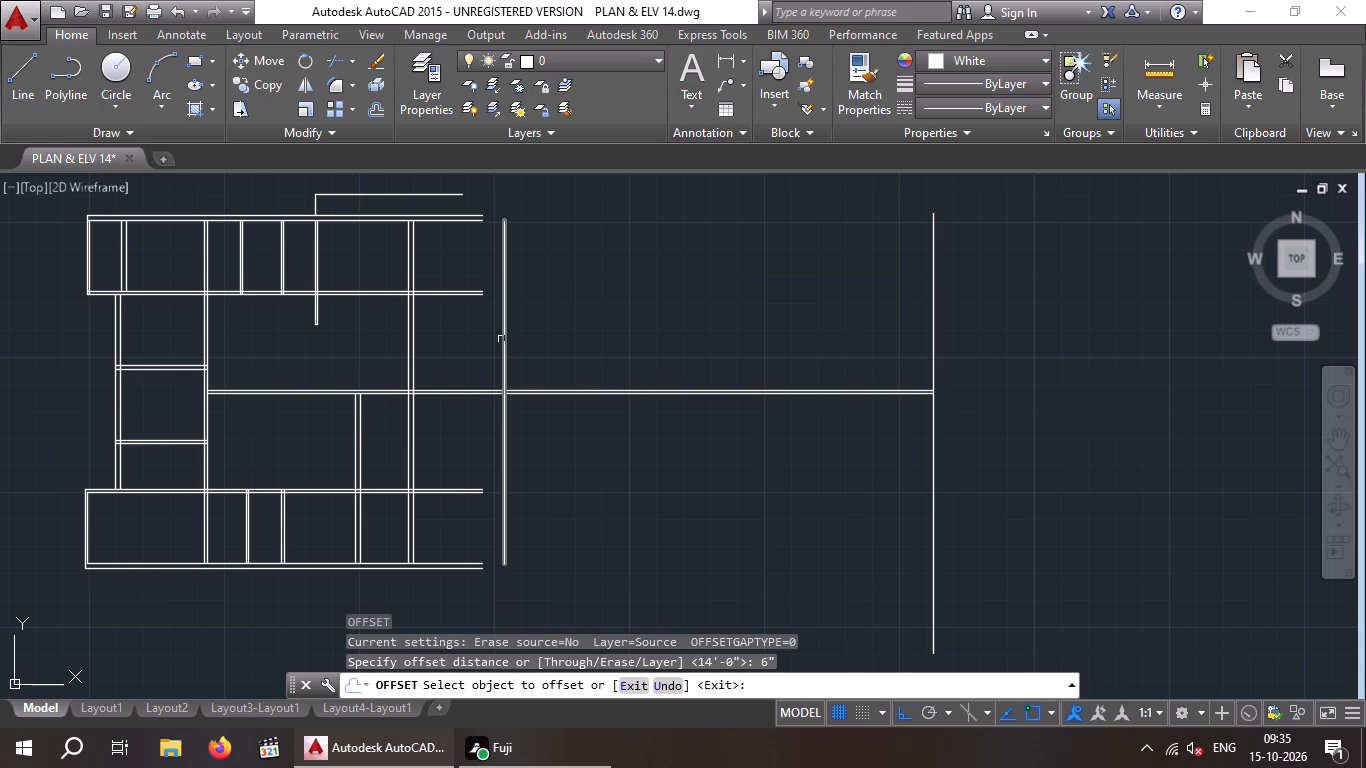
left_click_drag(501, 339, 516, 342)
left_click(539, 341)
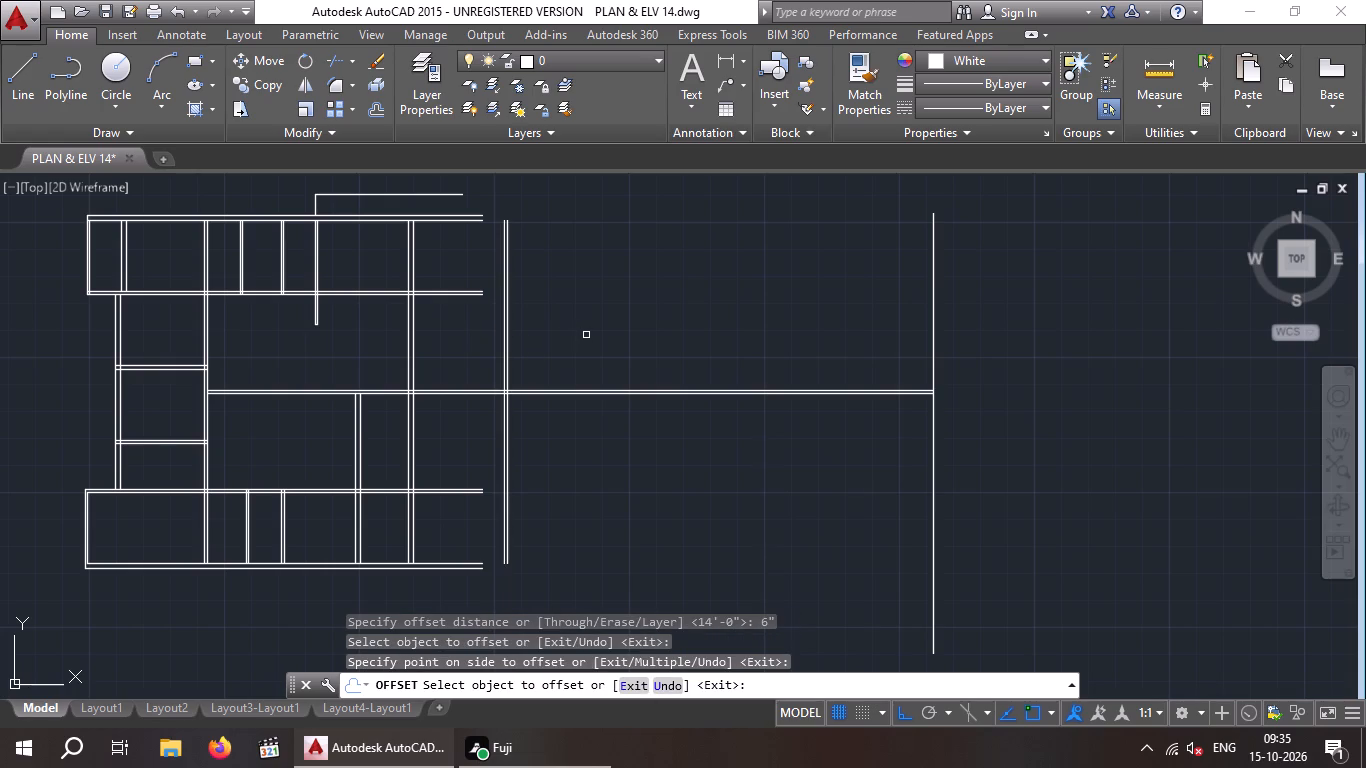
key("Escape")
key("Escape")
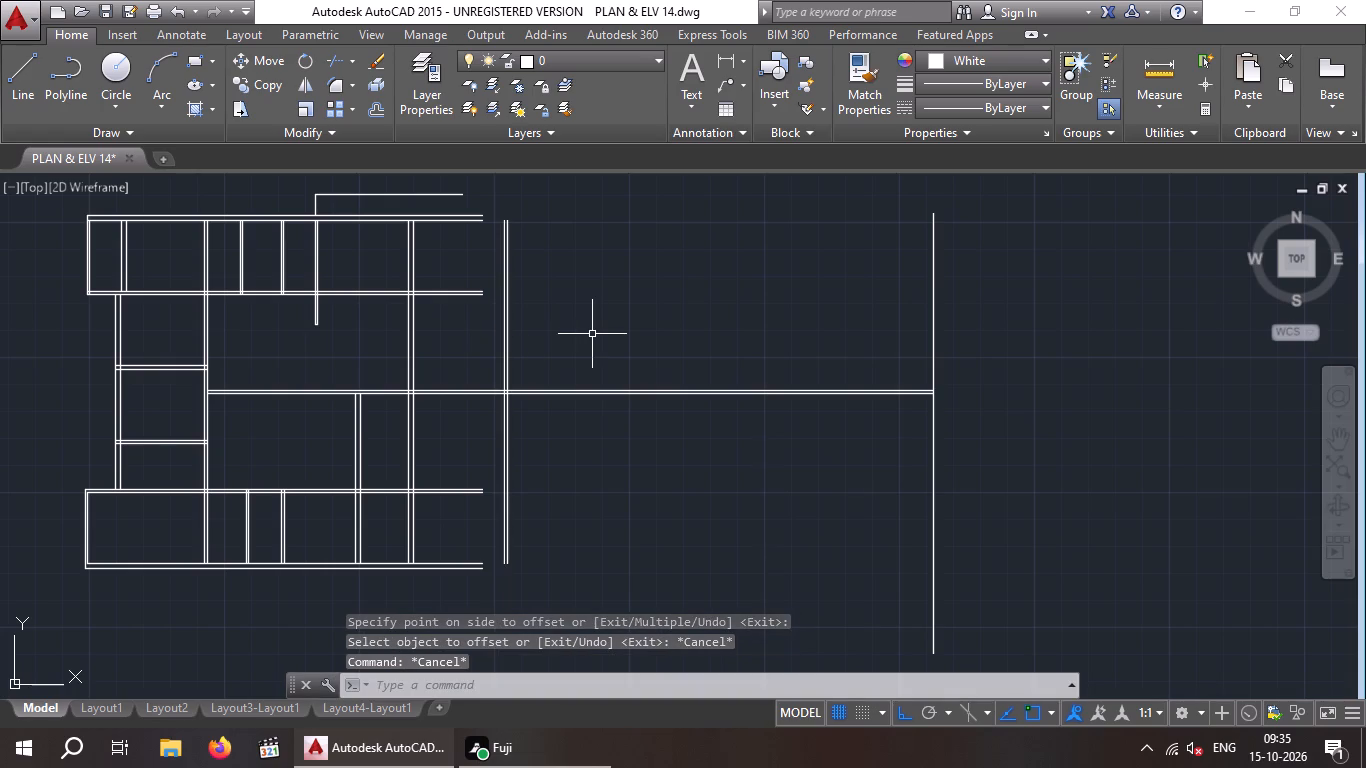
Extend both lines of the upper rooms' lower wall right to the new 6" vertical wall.
type("EX")
key("space")
key("space")
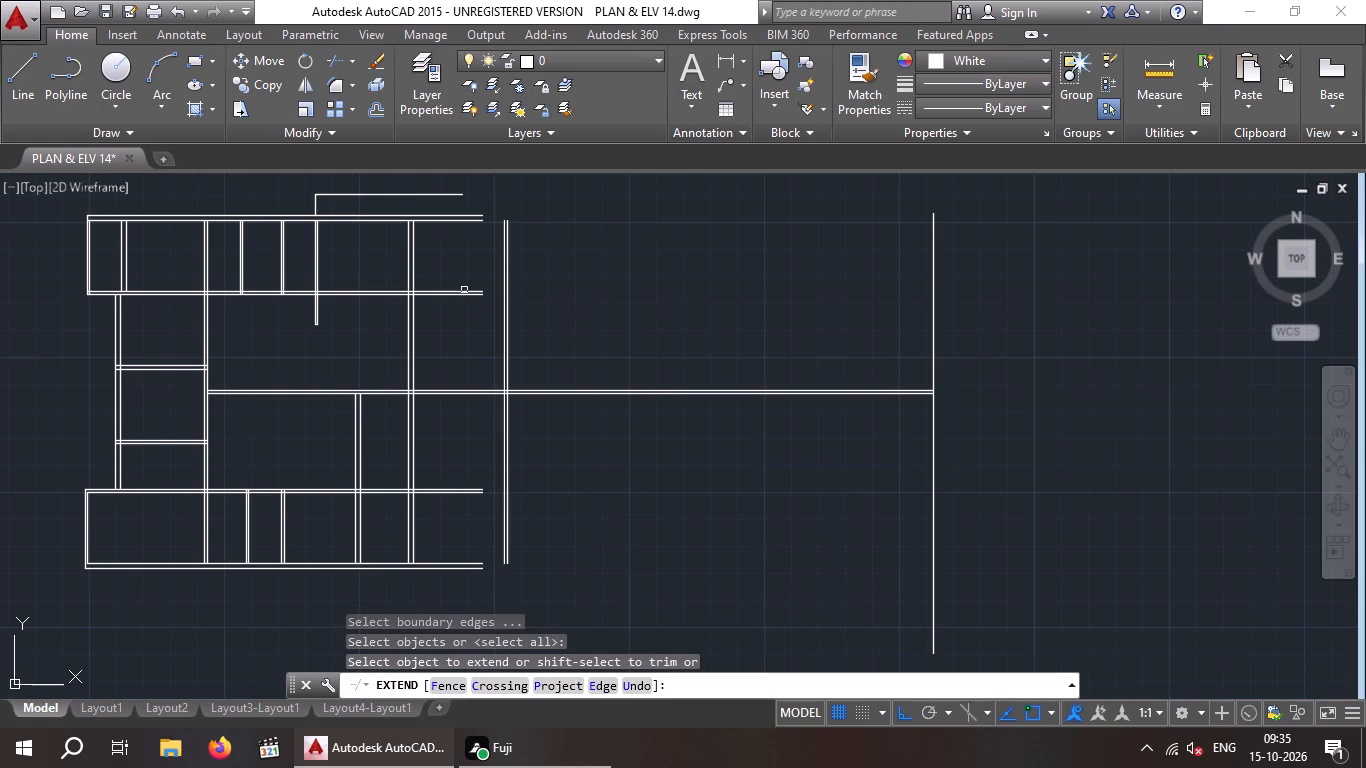
left_click(464, 289)
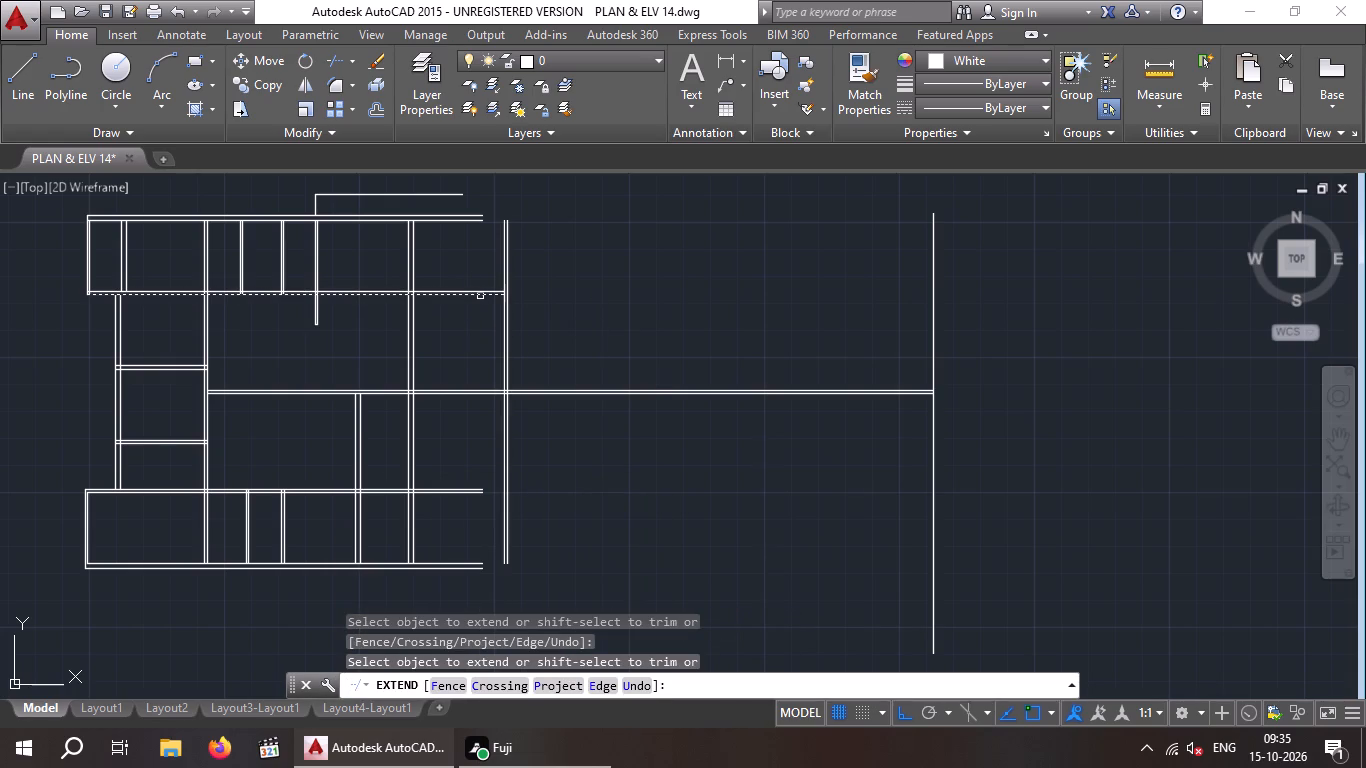
left_click(480, 296)
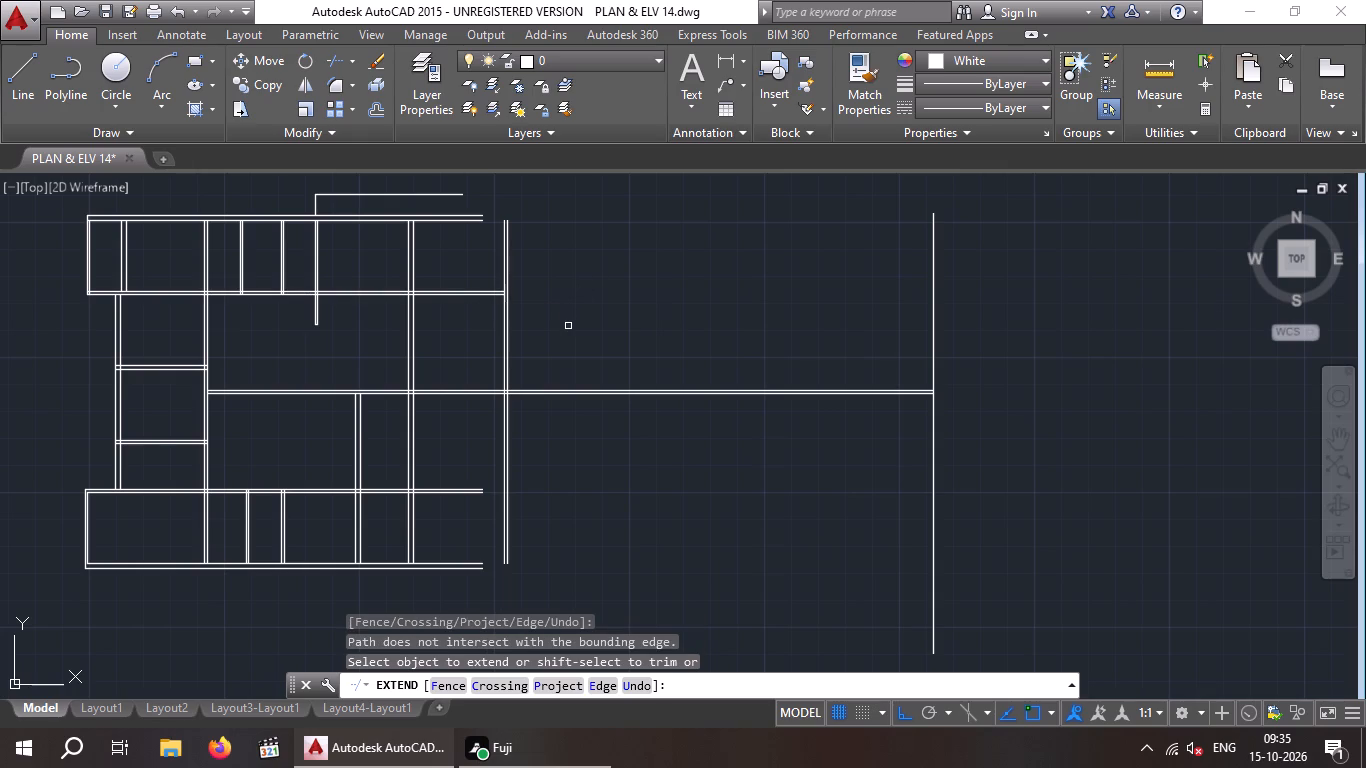
key("Escape")
key("Escape")
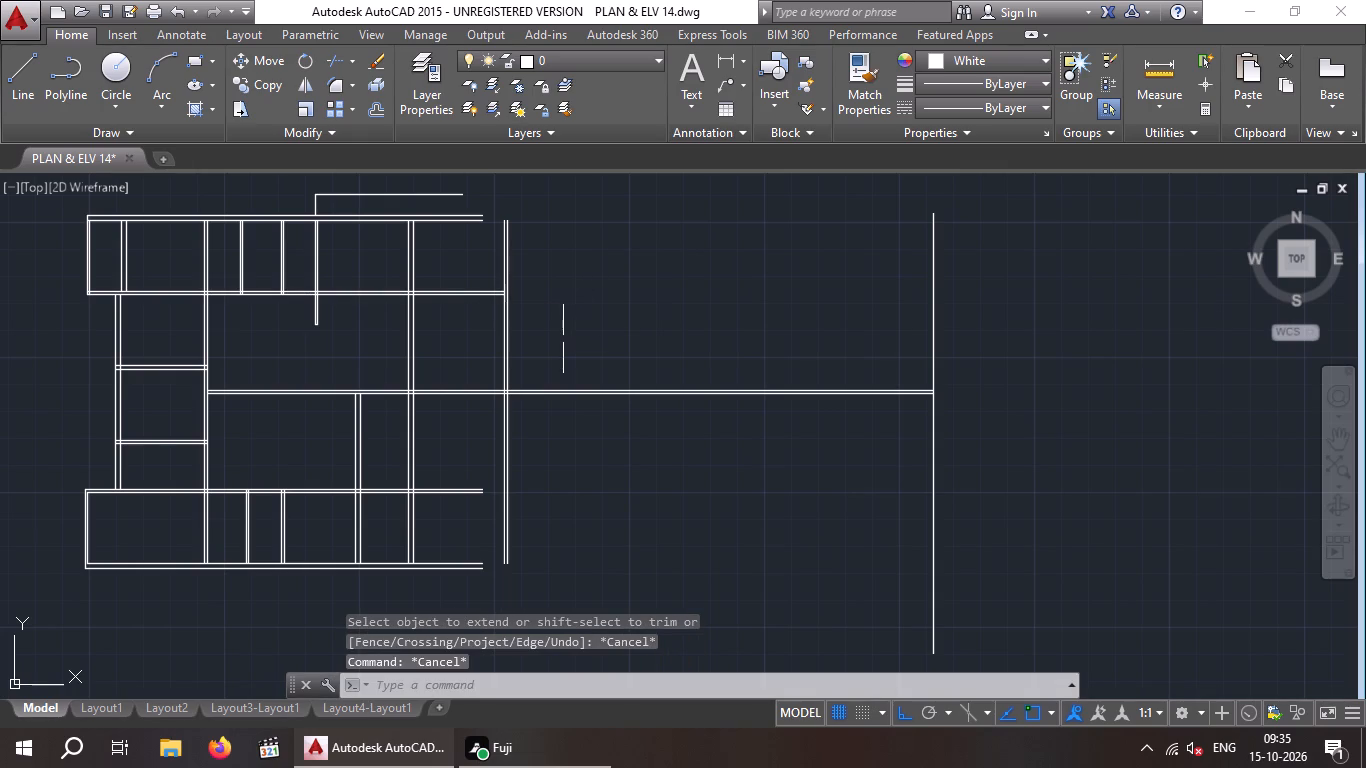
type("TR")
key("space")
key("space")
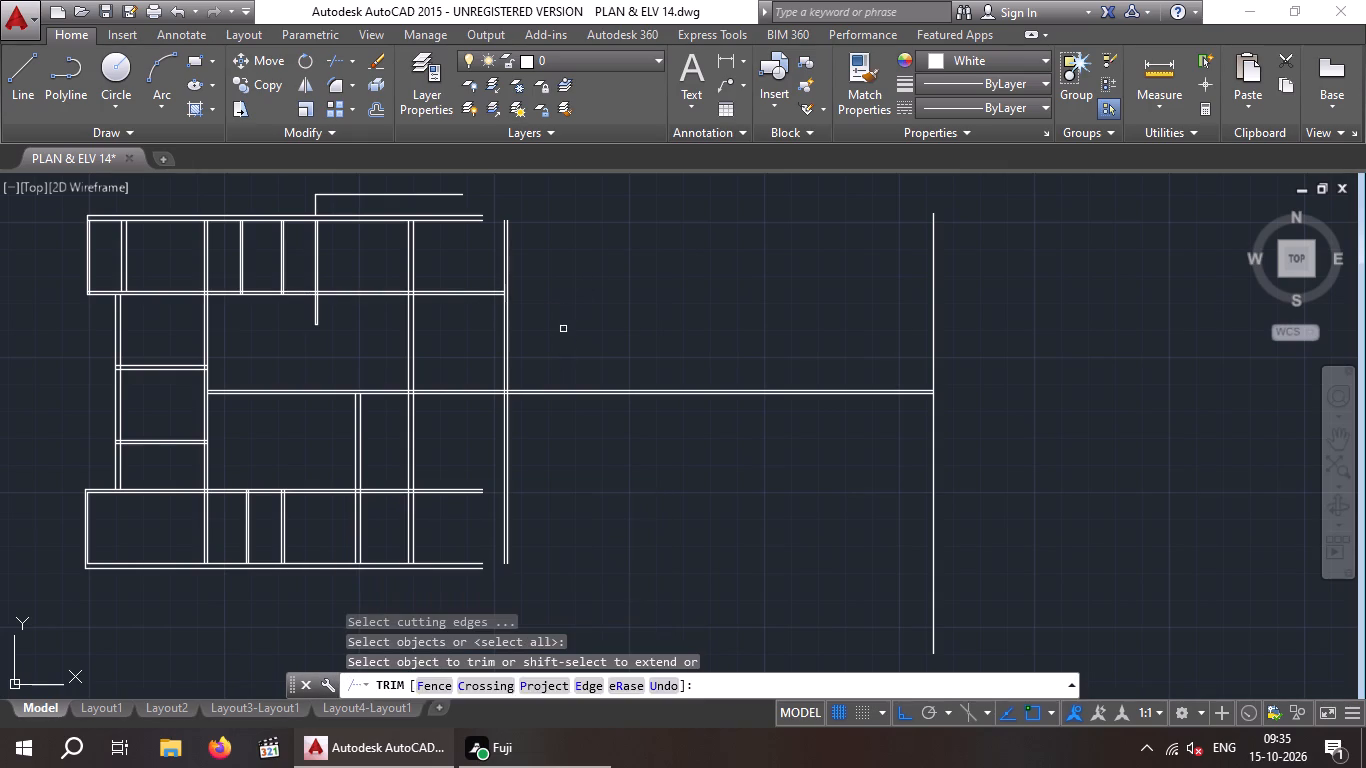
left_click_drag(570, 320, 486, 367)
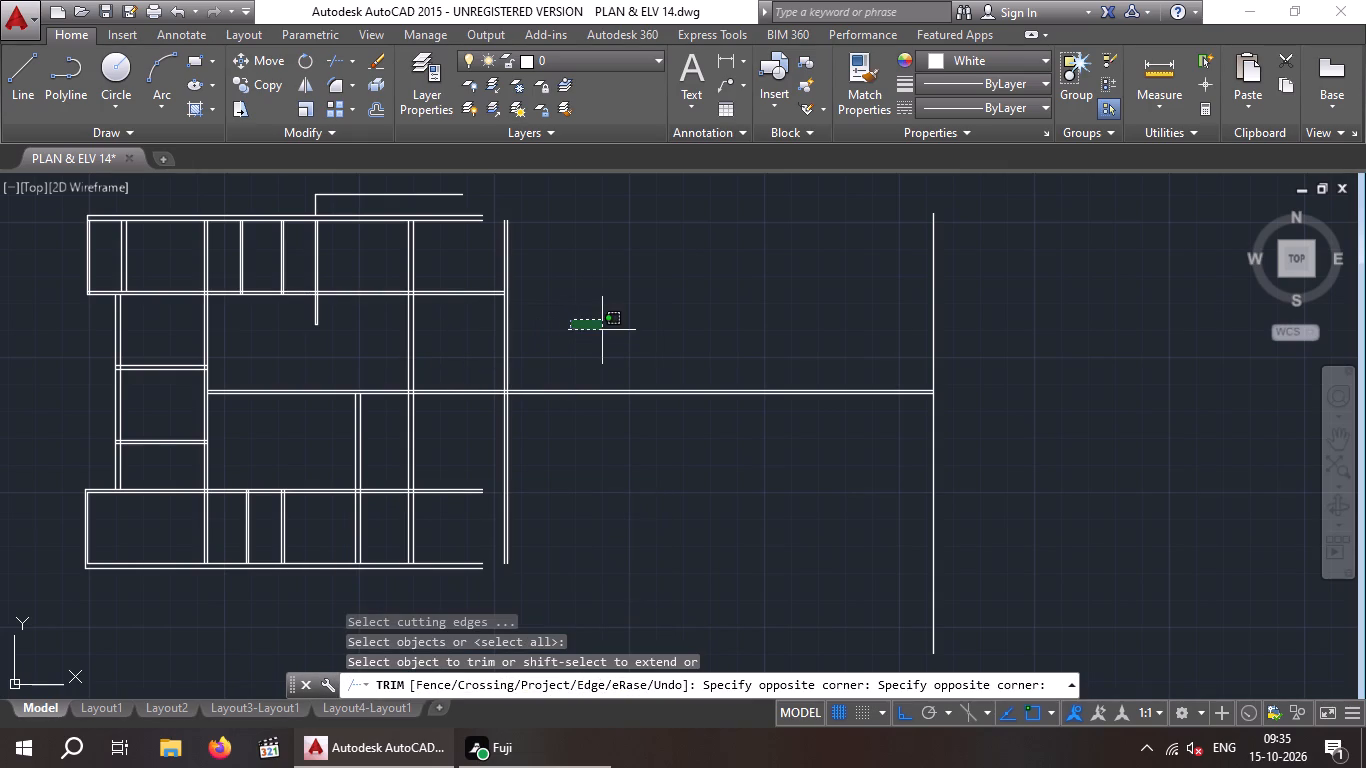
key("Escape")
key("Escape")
Extend both lines of the upper rooms' lower wall across to the new 6" wall's outer face.
key("e")
type("X")
key("space")
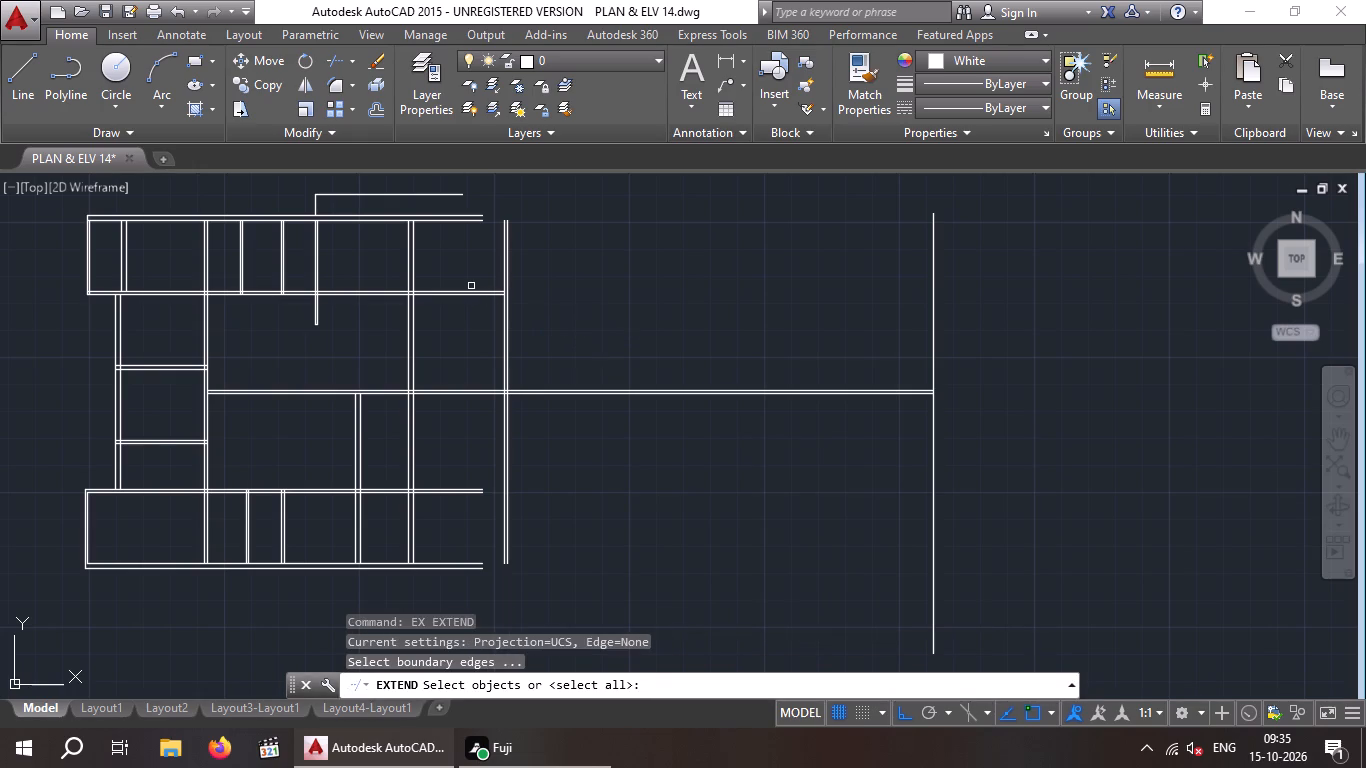
key("space")
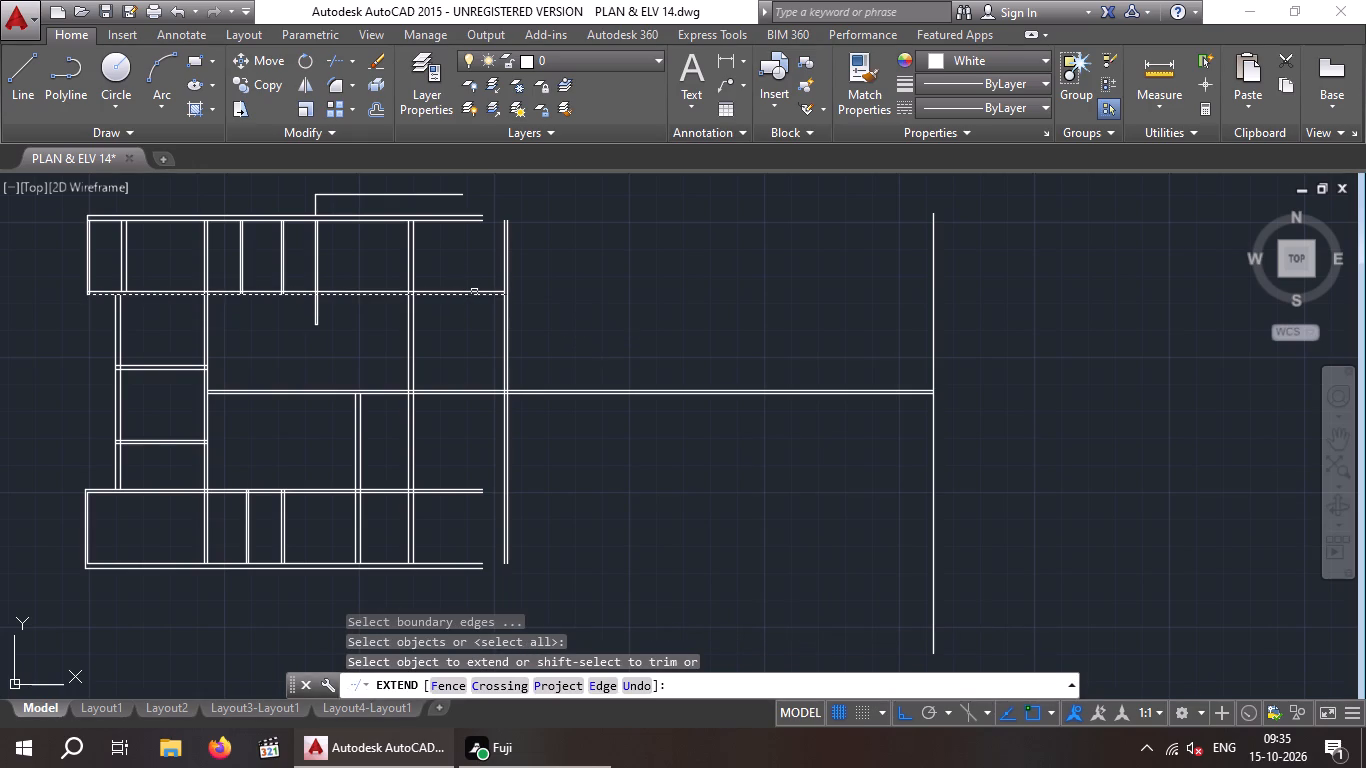
left_click(475, 294)
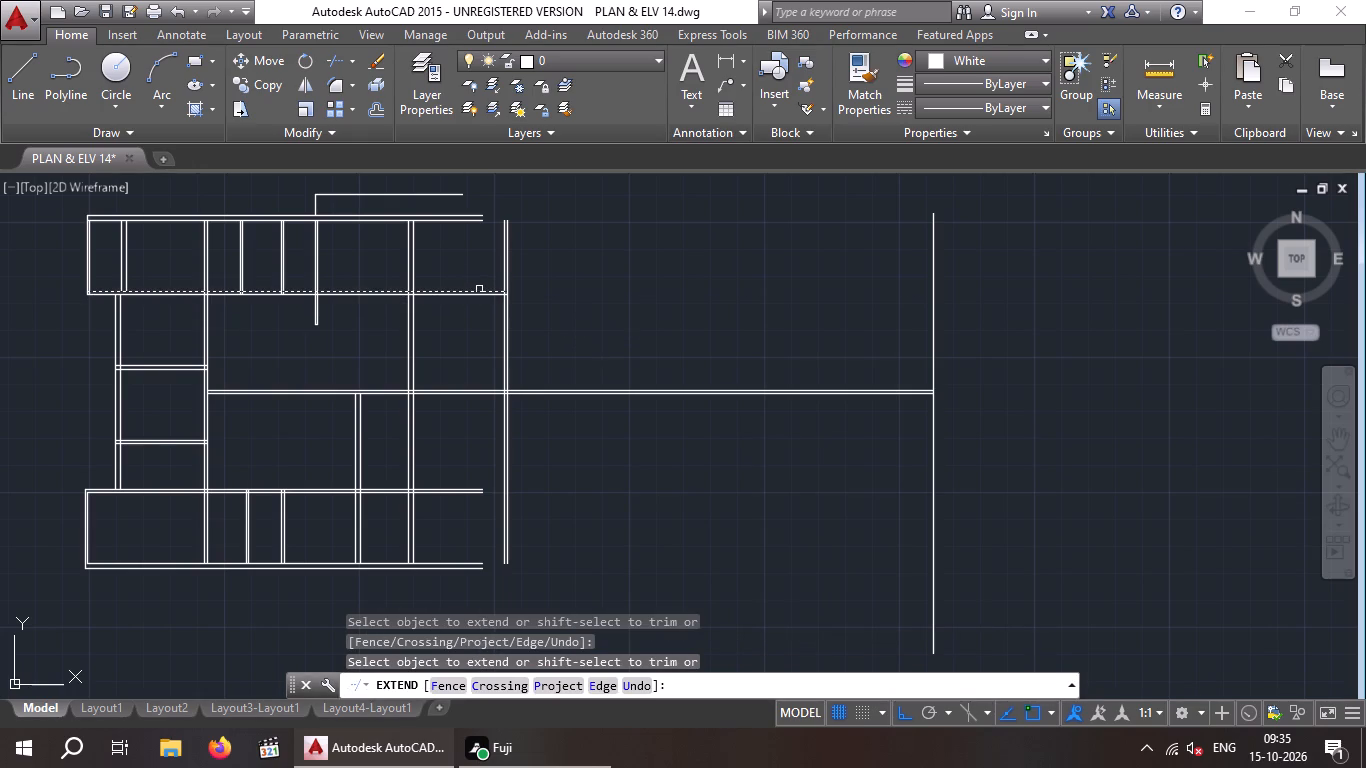
left_click(479, 289)
key("Escape")
key("Escape")
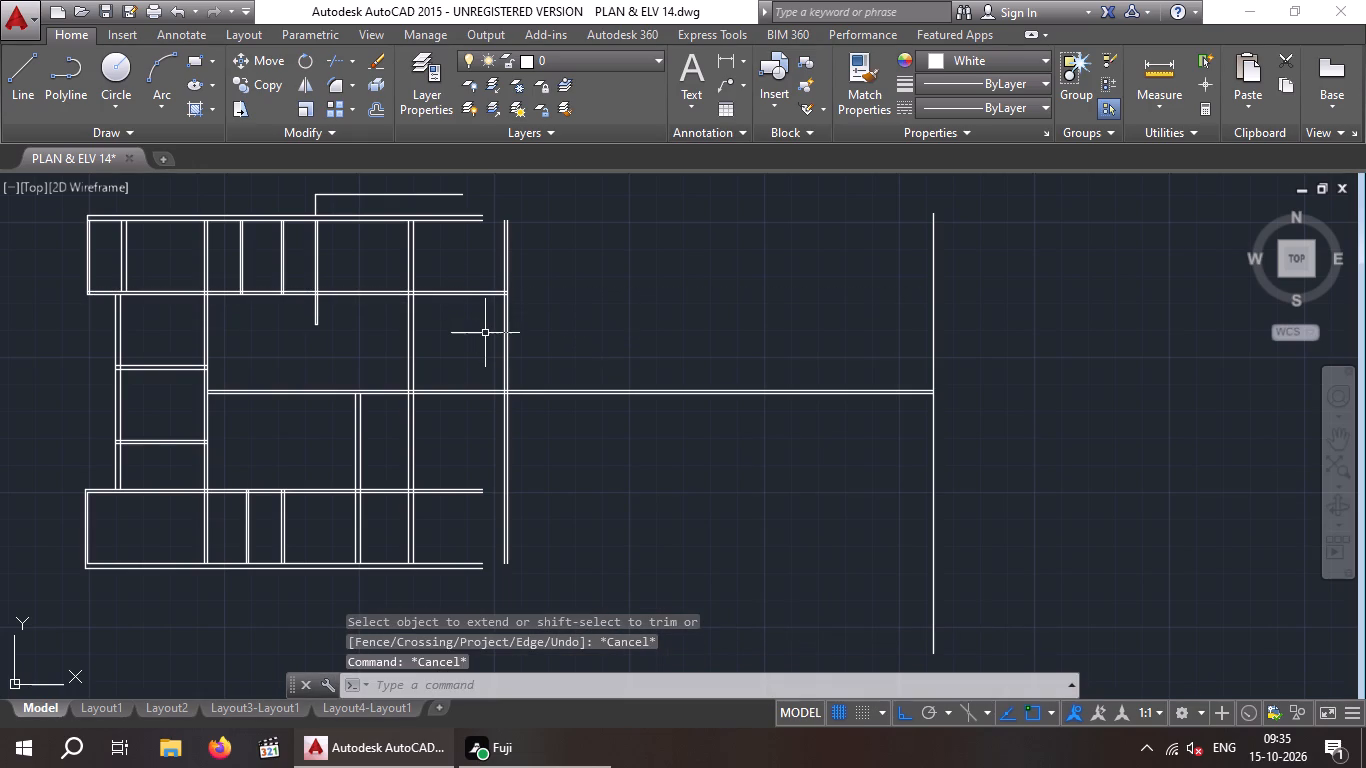
Trim both lines of the new 6" wall between the upper rooms' lower wall and the middle horizontal wall.
type("TR")
key("space")
key("space")
left_click_drag(682, 333, 542, 375)
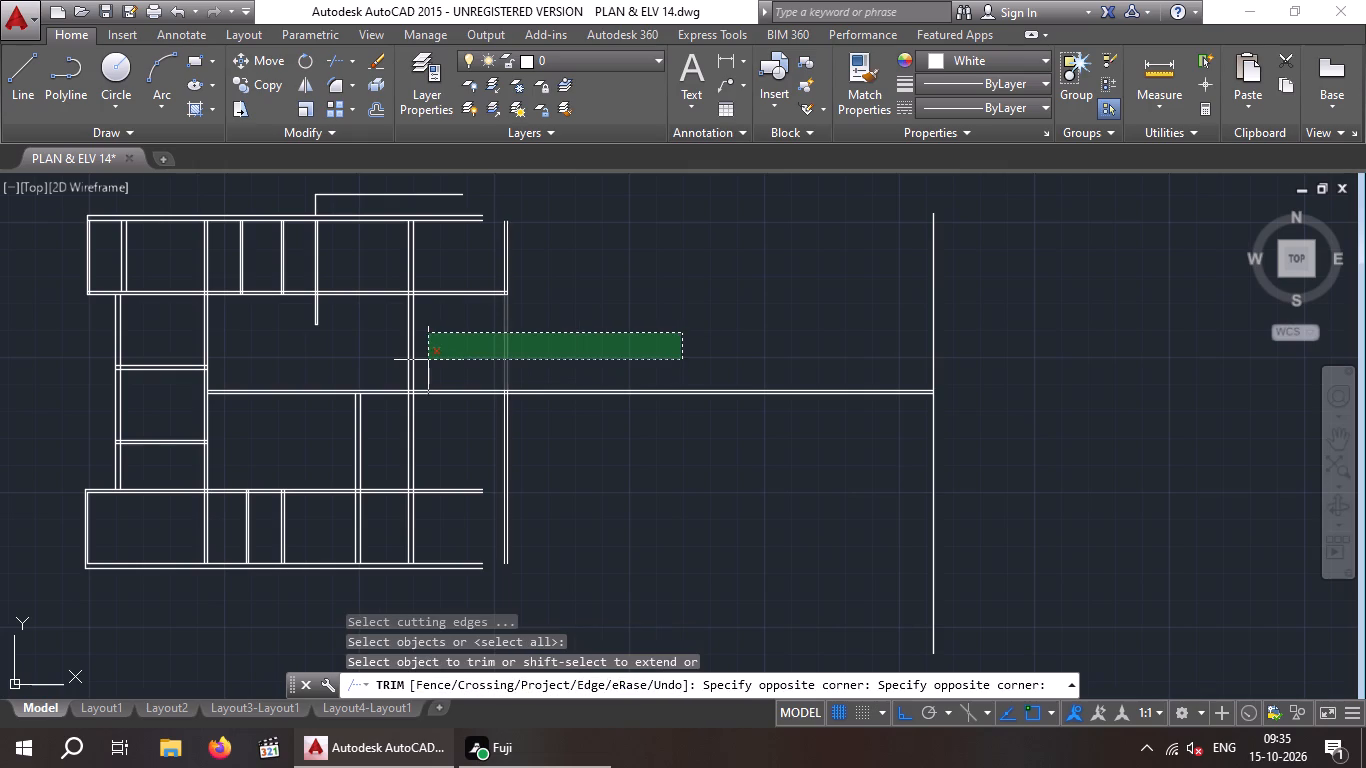
left_click(428, 359)
middle_click_drag(532, 336, 484, 343)
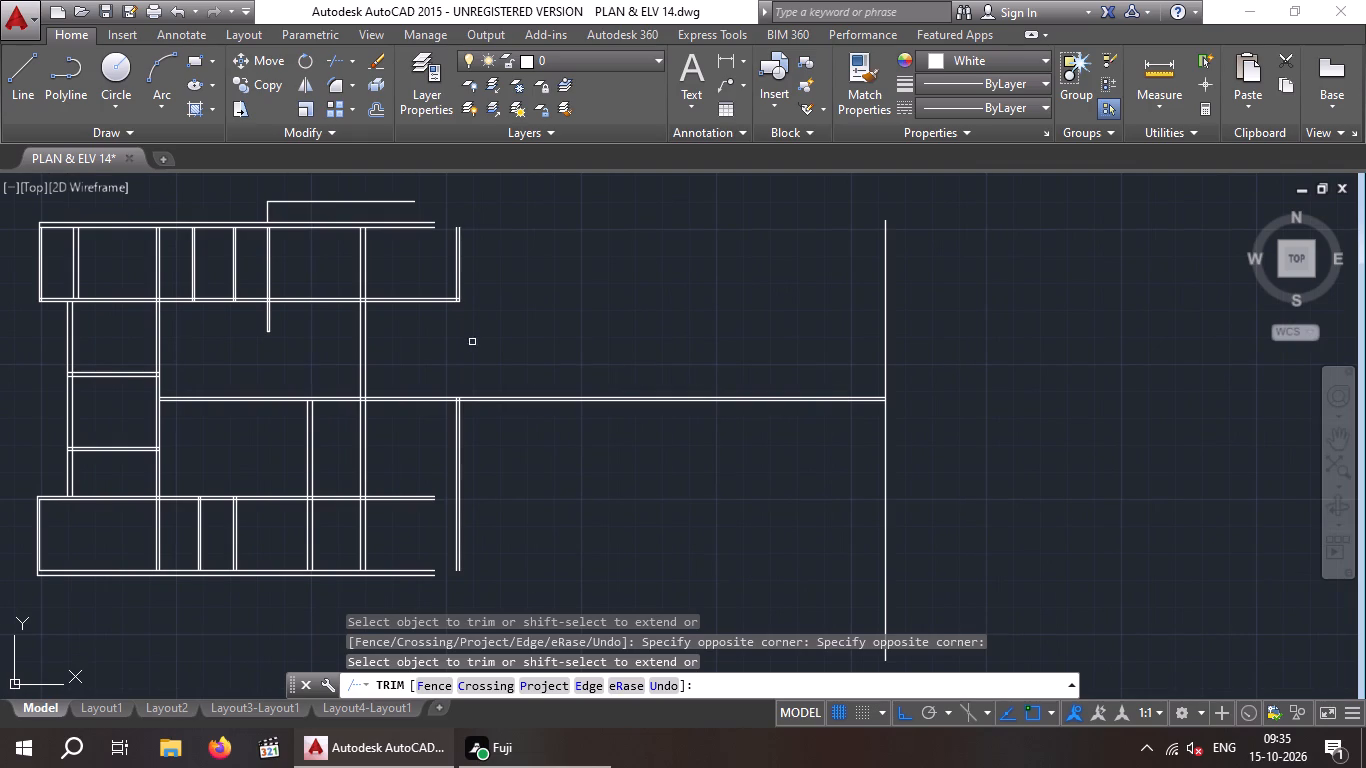
key("Escape")
key("Escape")
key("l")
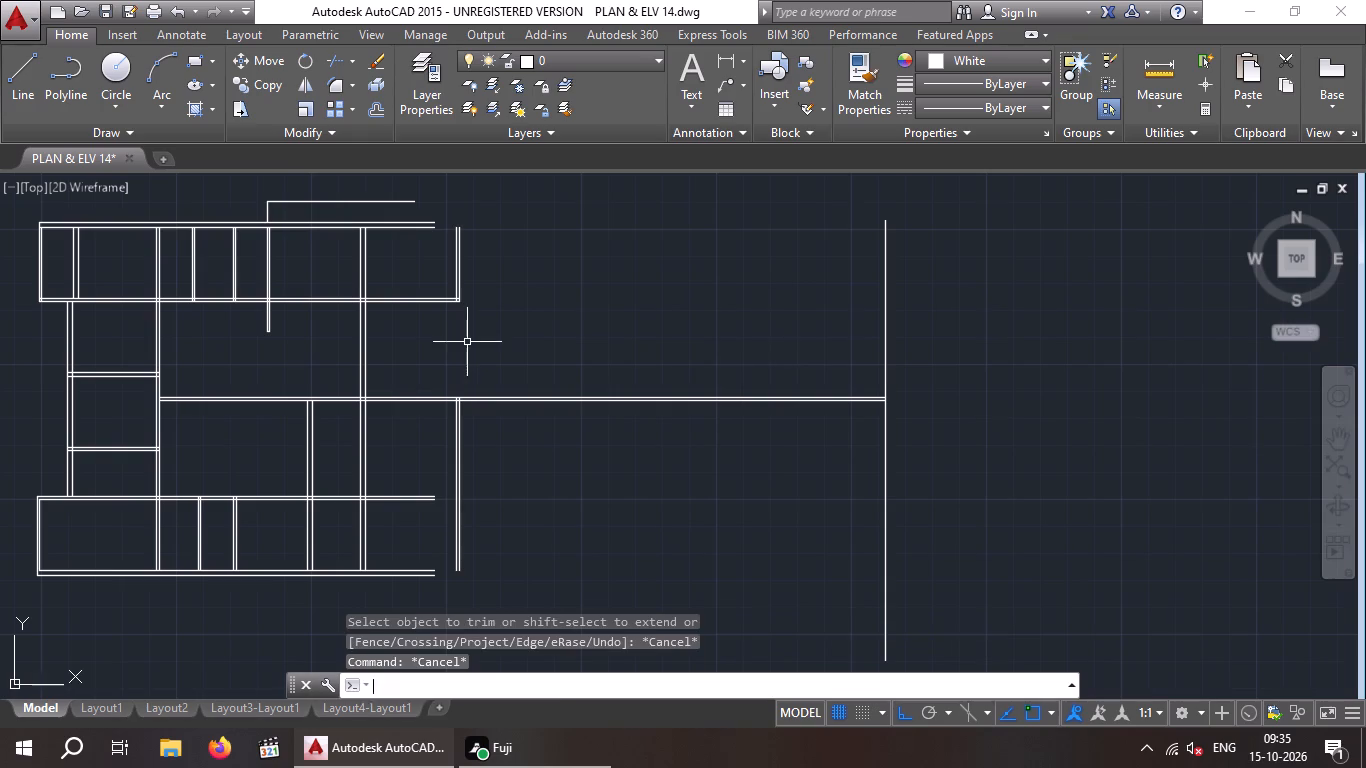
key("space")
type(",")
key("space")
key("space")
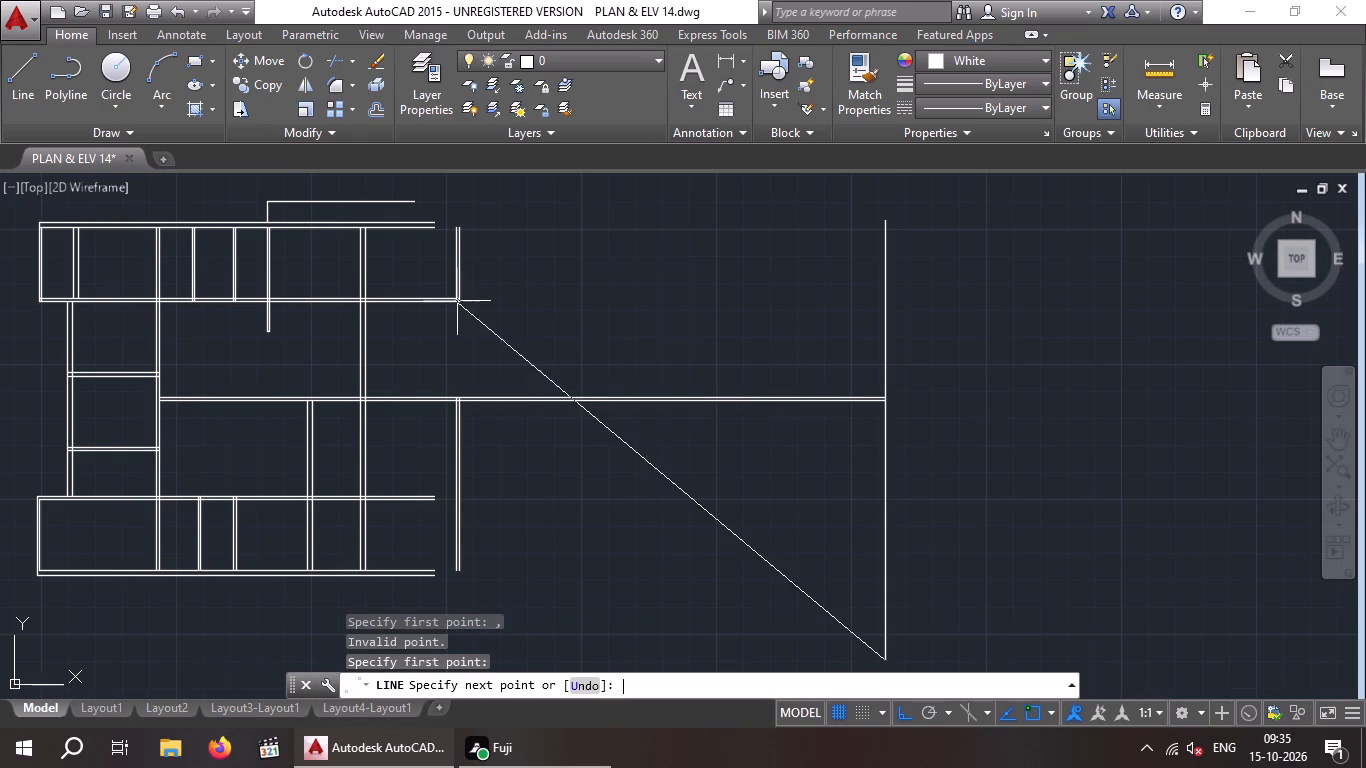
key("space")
Draw a line continuing the horizontal line above the top wall to align with the new 6" wall's outer face.
key("space")
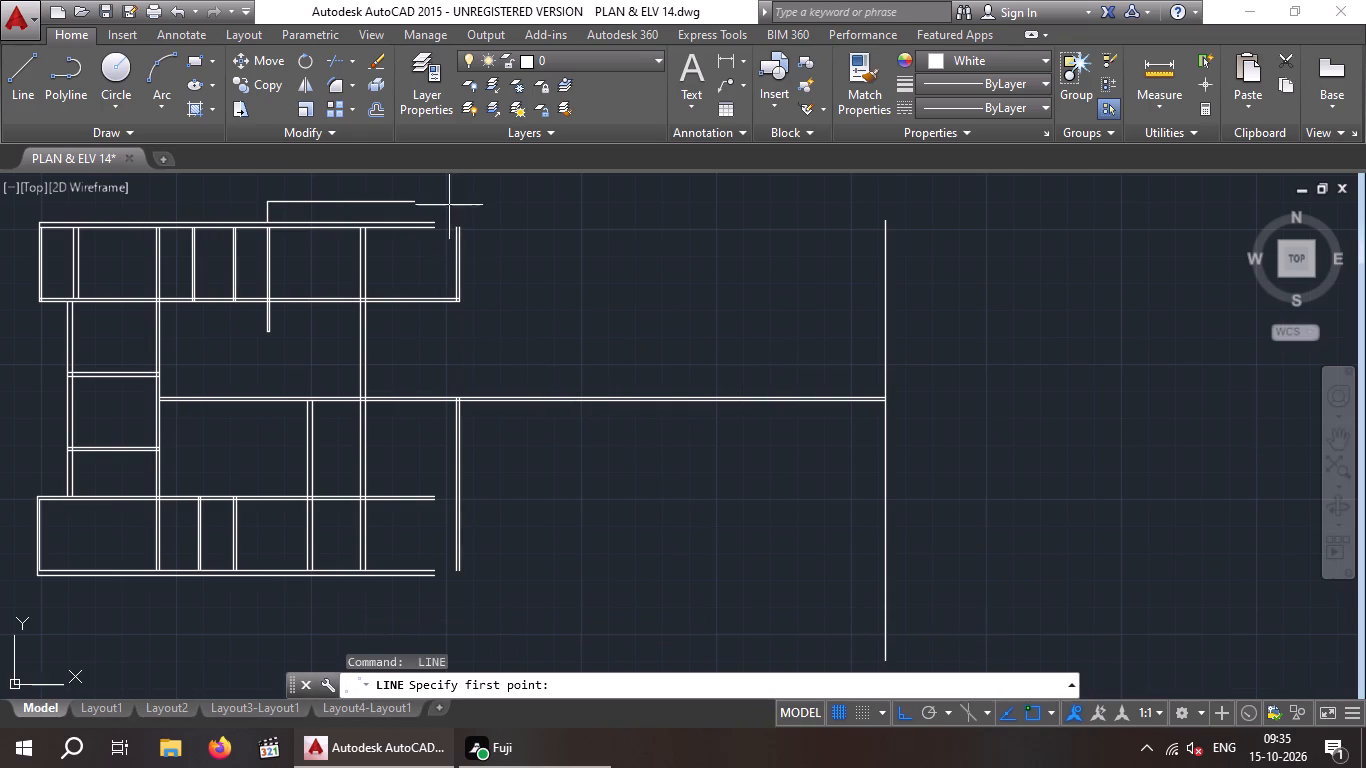
left_click(418, 203)
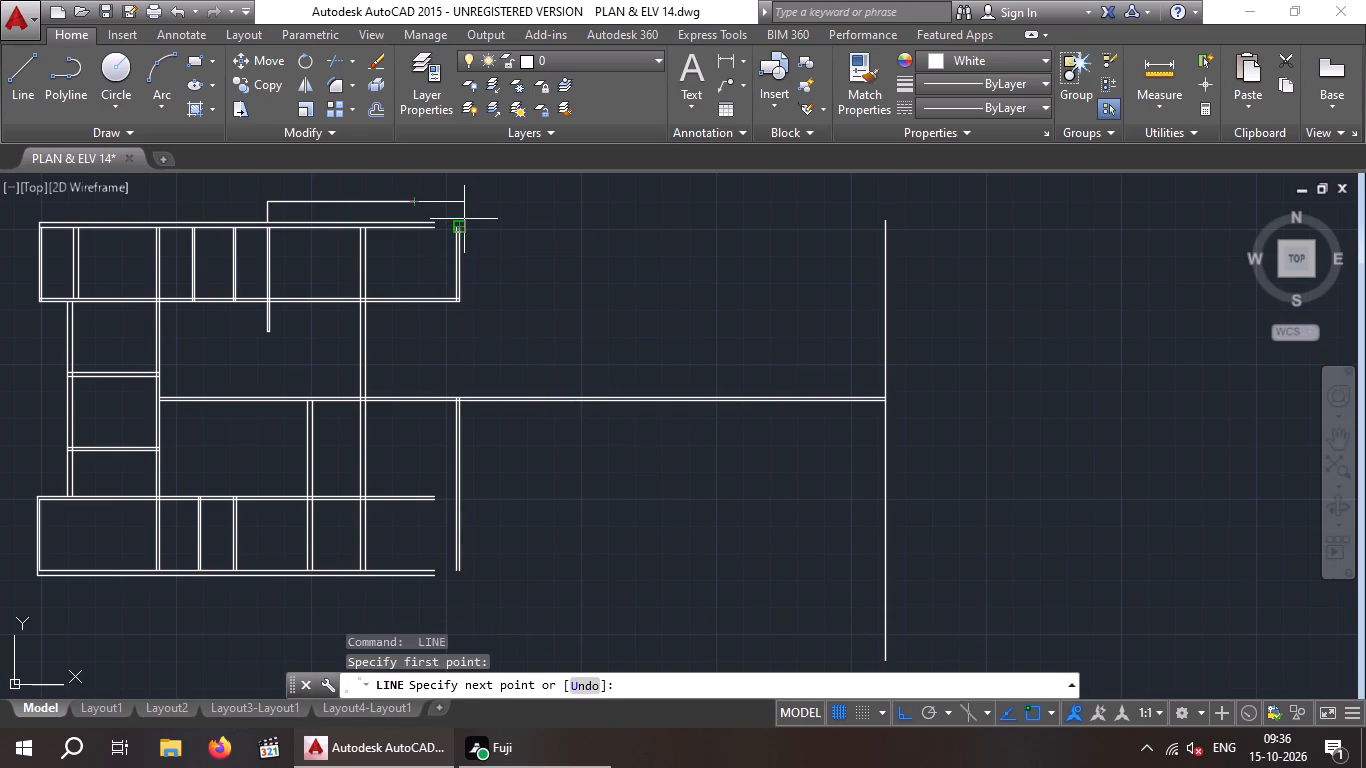
scroll(460, 226, "up", 3)
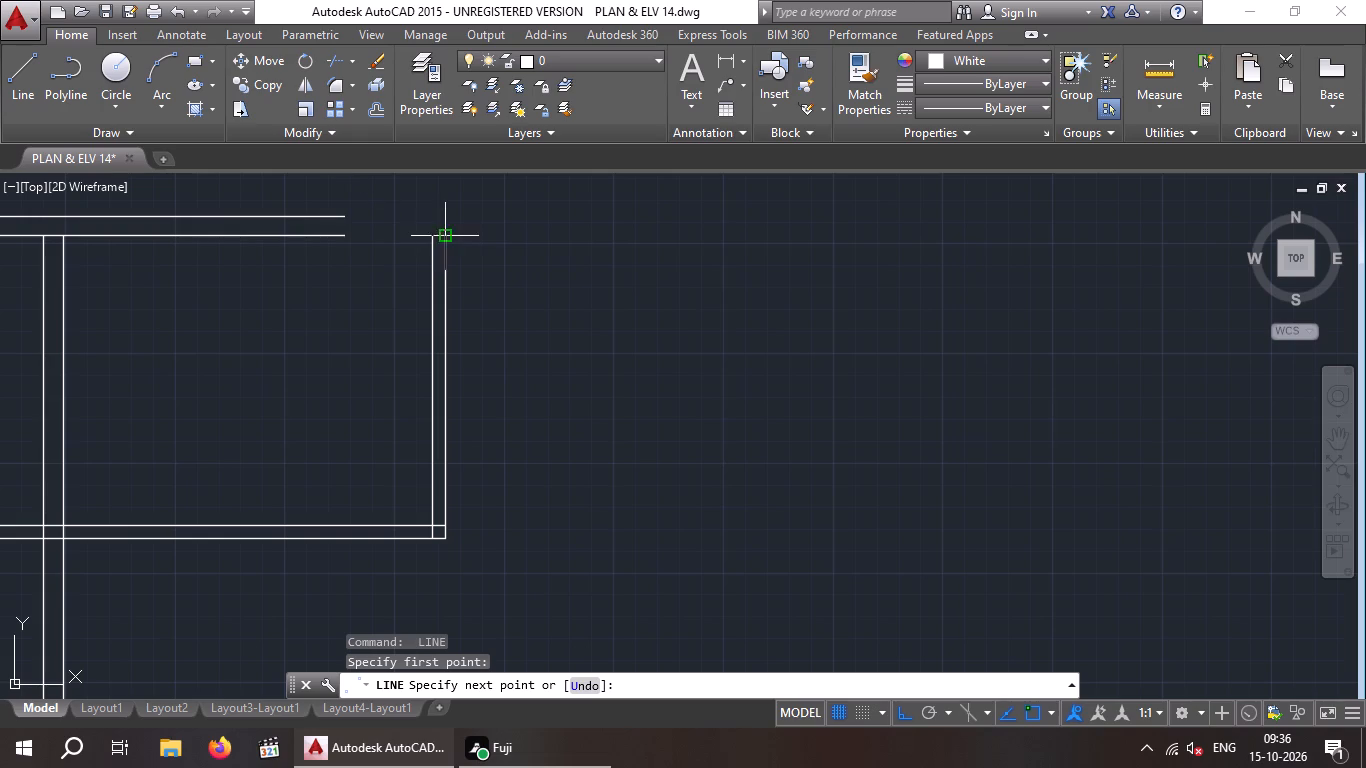
middle_click_drag(456, 248, 477, 388)
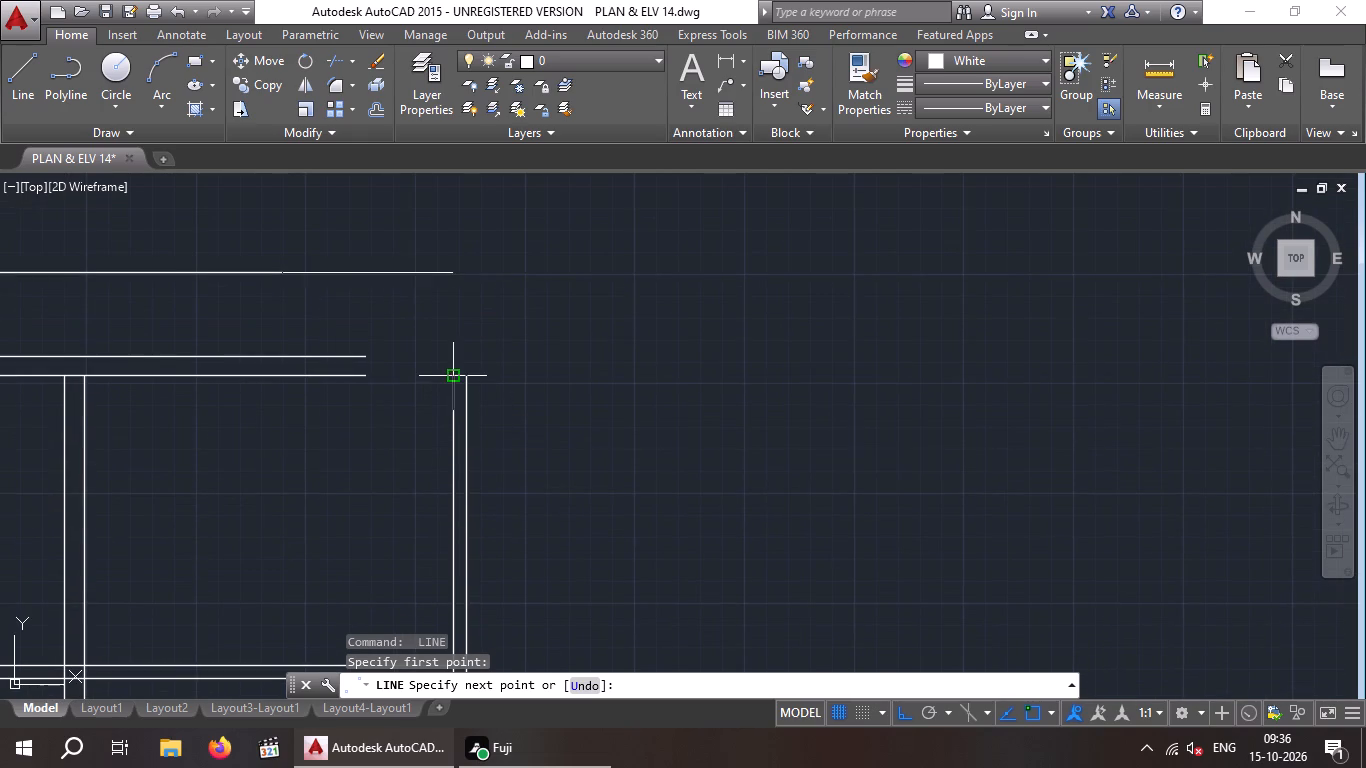
left_click(467, 271)
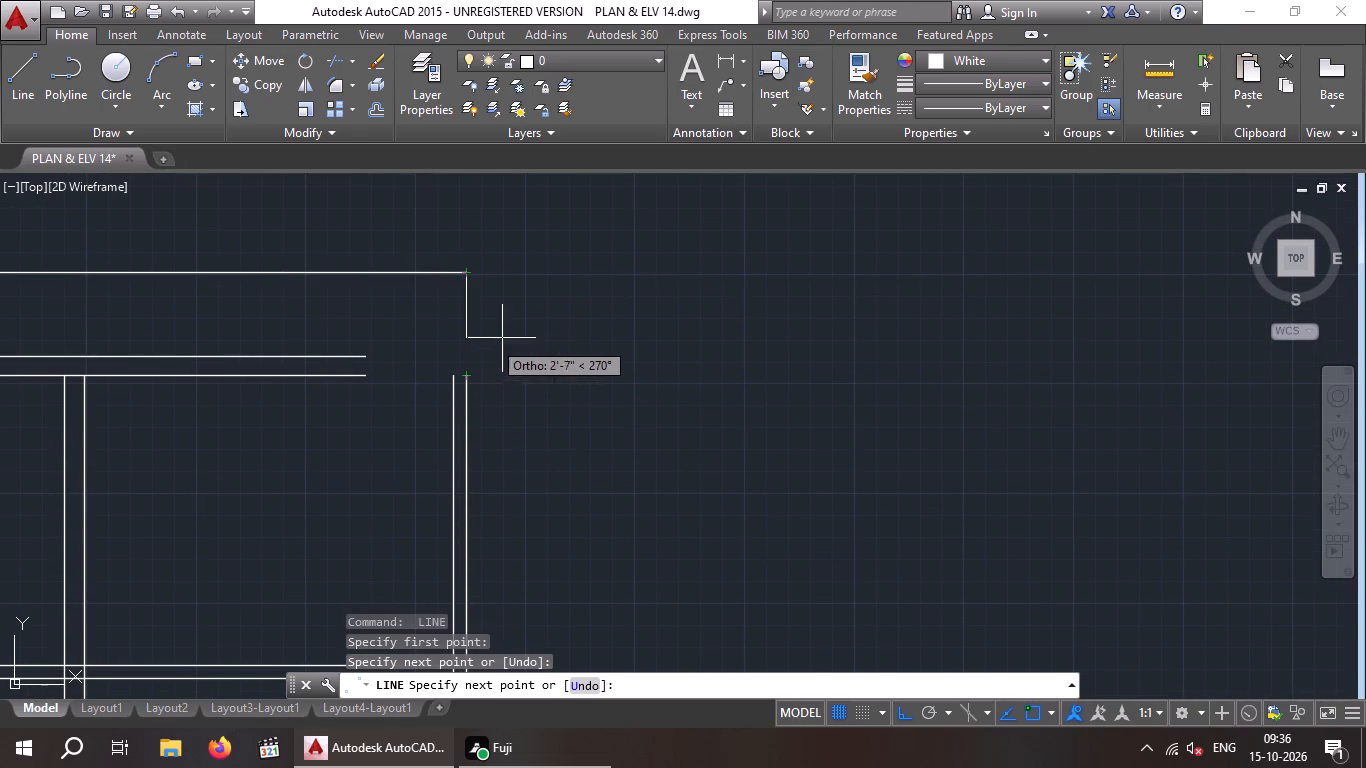
key("Escape")
scroll(524, 304, "down", 3)
middle_click_drag(599, 321, 594, 333)
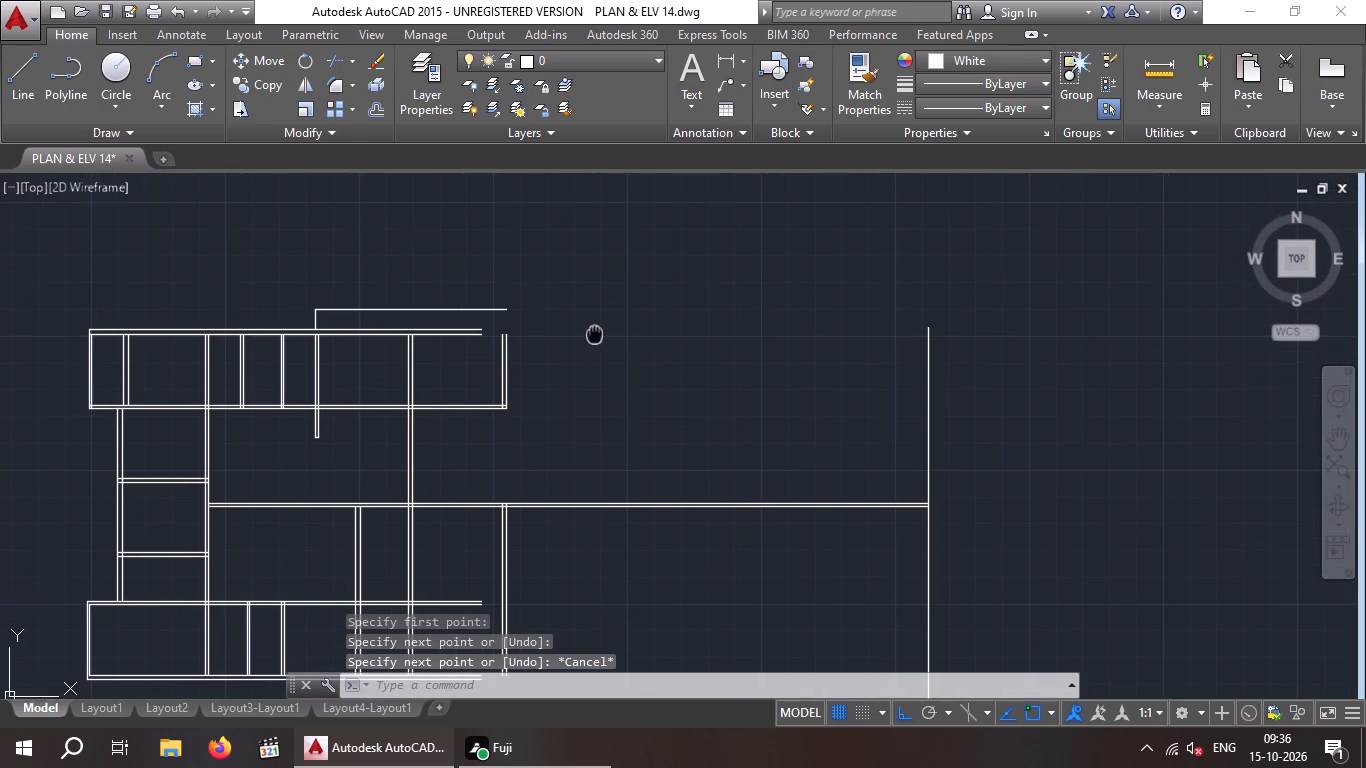
key("Escape")
key("Escape")
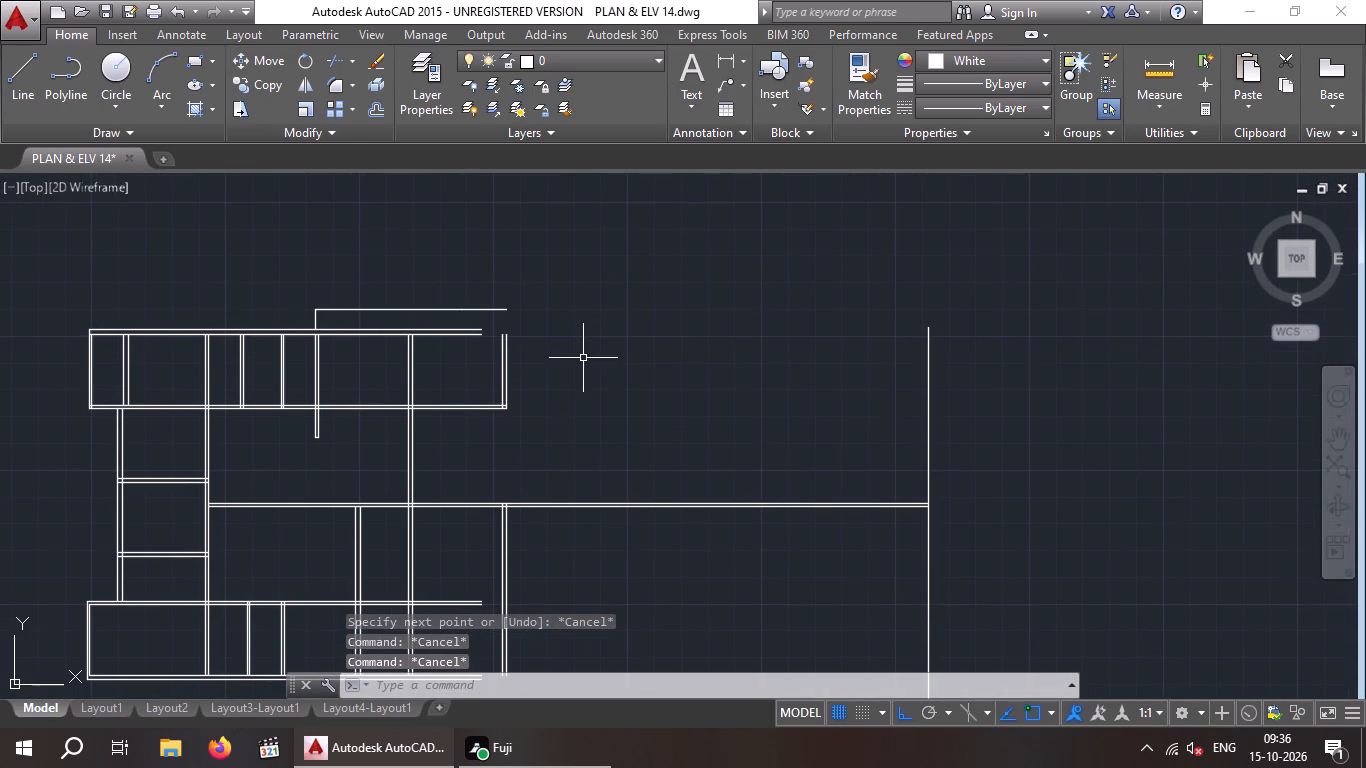
Extend both lines of the outer top wall right to the far vertical line.
type("EX")
key("space")
key("space")
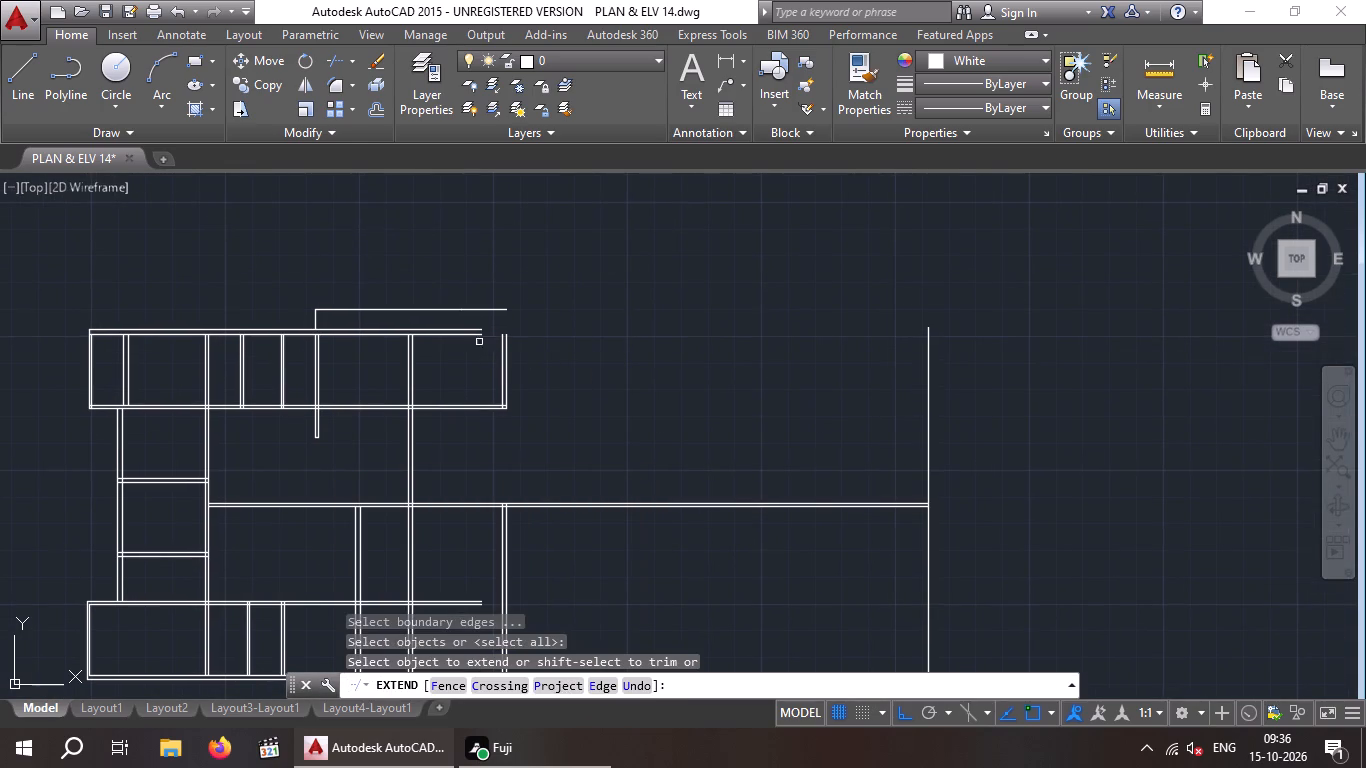
left_click(470, 336)
left_click(466, 328)
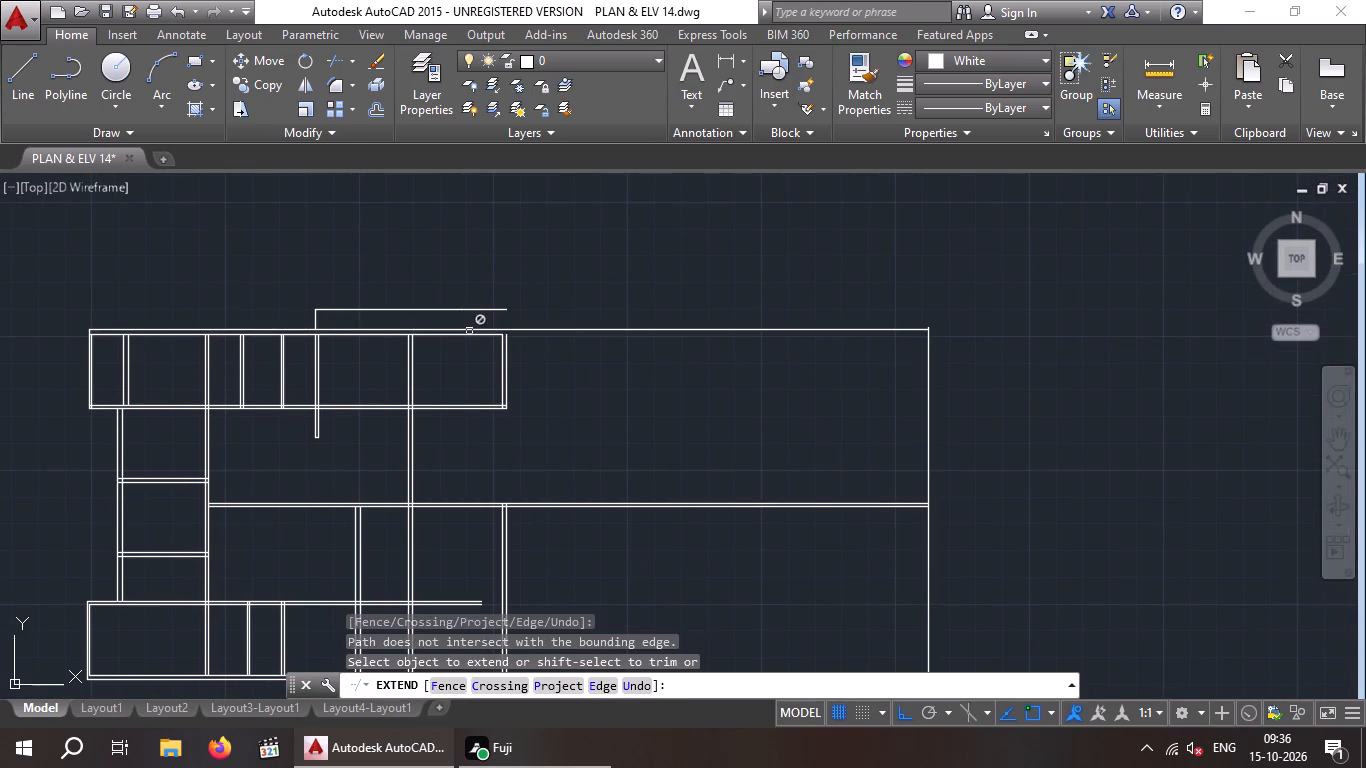
left_click(484, 334)
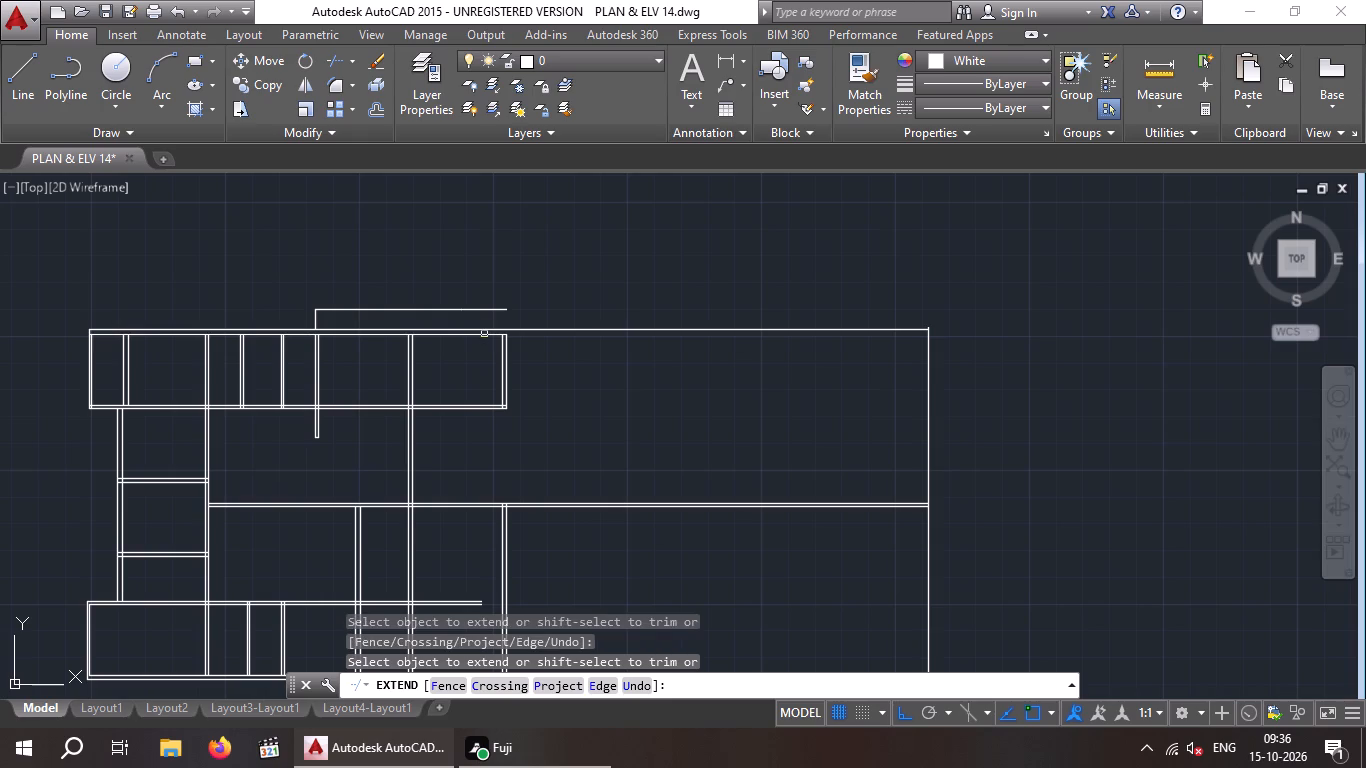
left_click(486, 336)
scroll(633, 345, "down", 1)
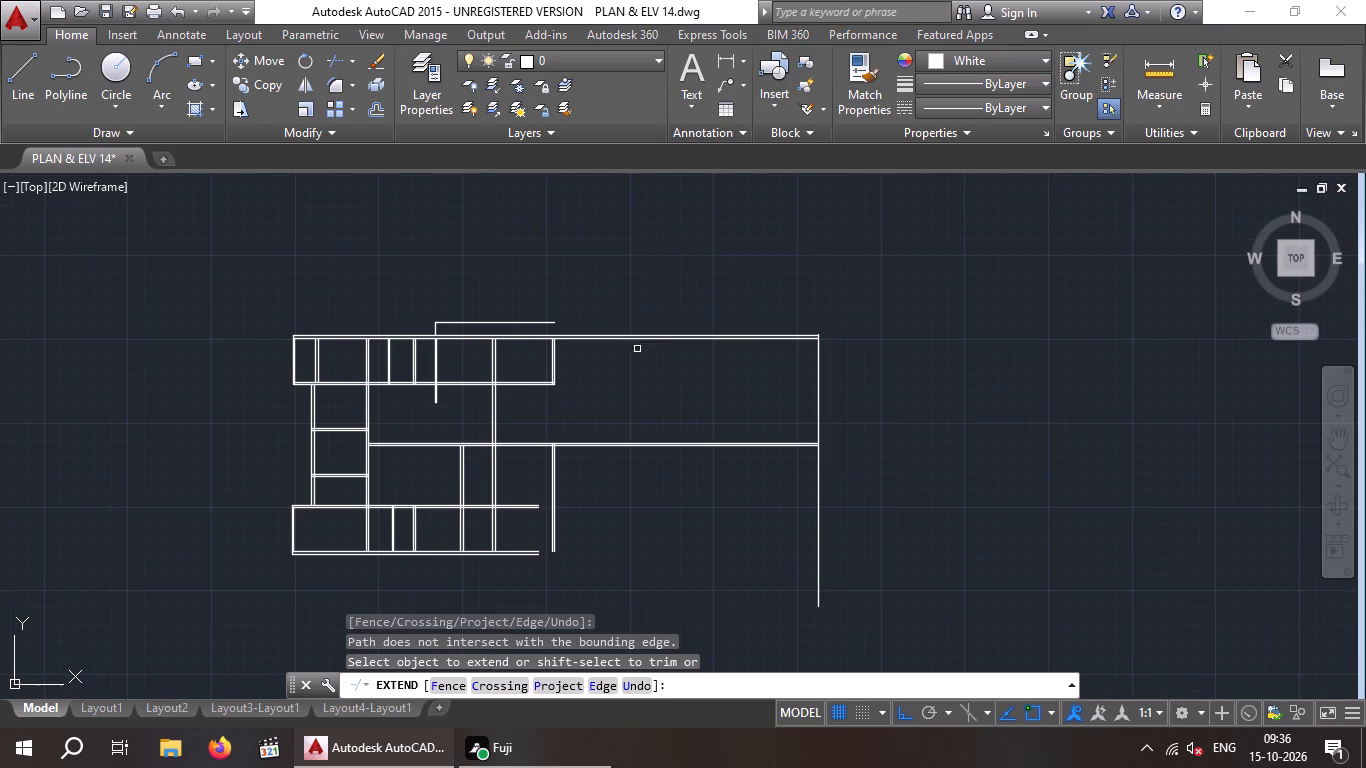
Draw a vertical line closing the open end of the projection above the top wall, down to the wall's outer line.
key("Escape")
key("Escape")
key("Escape")
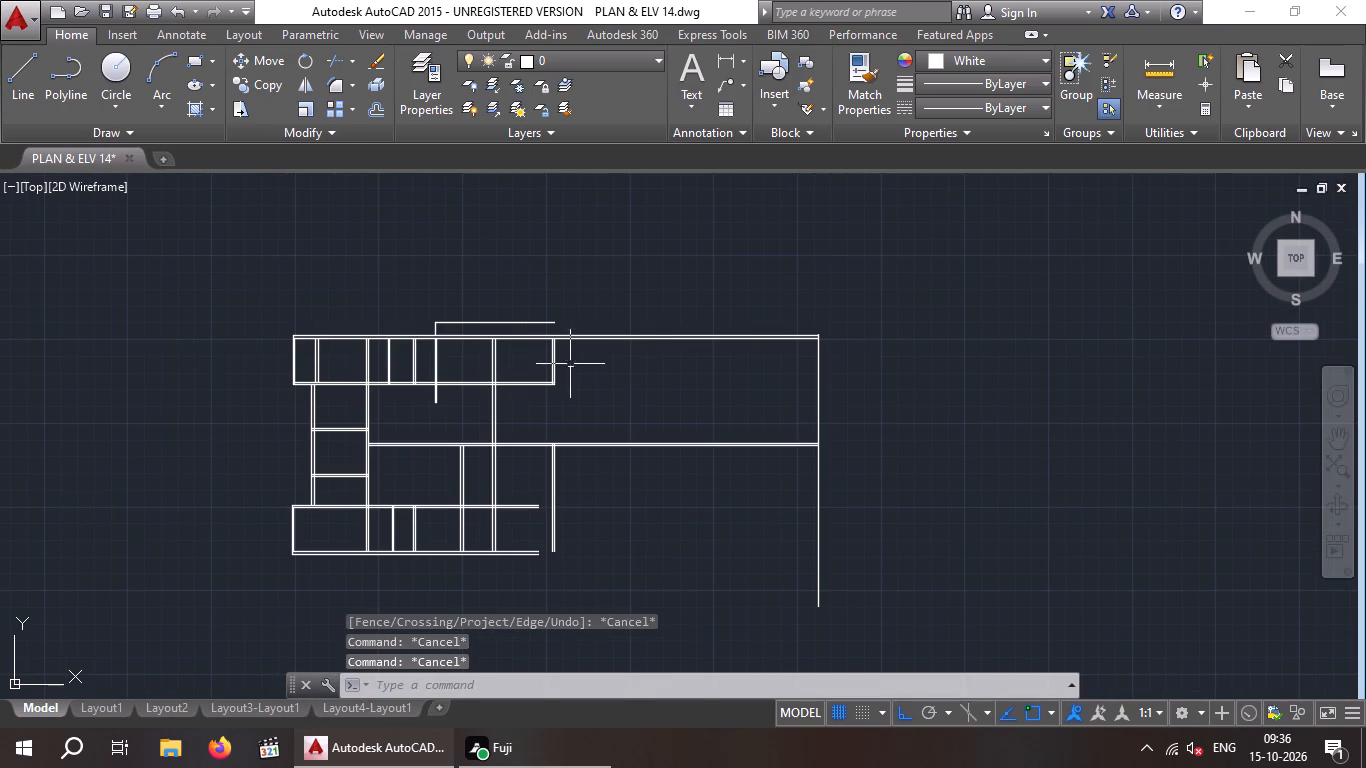
scroll(554, 326, "up", 3)
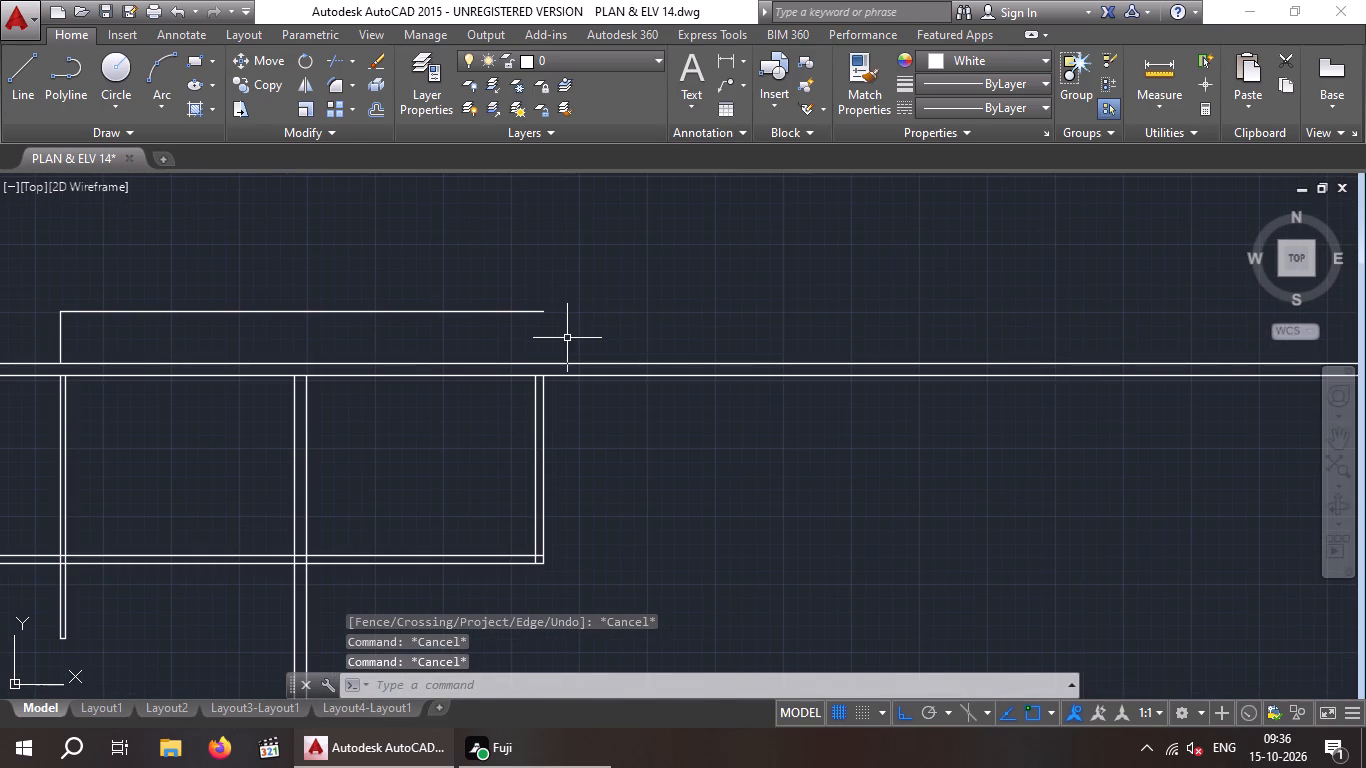
key("l")
key("space")
left_click(543, 306)
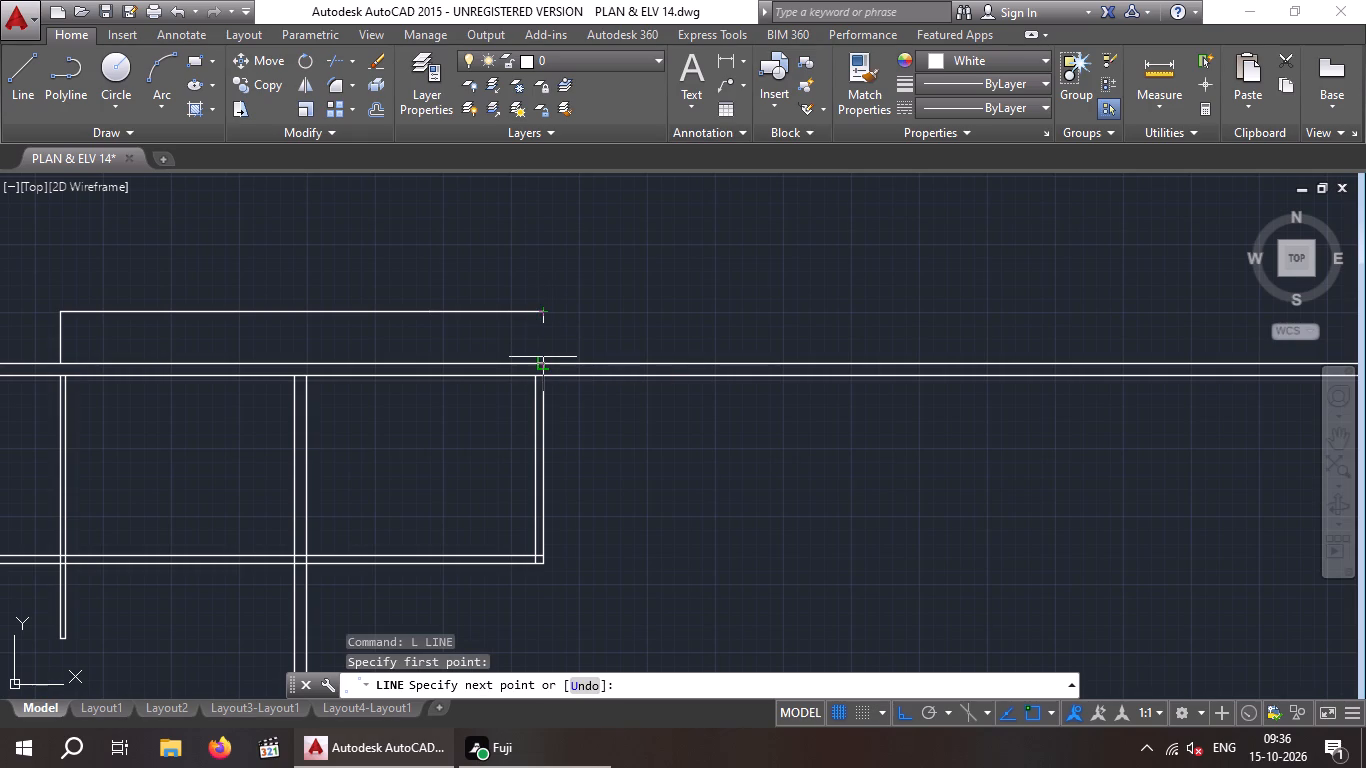
left_click(543, 367)
key("Escape")
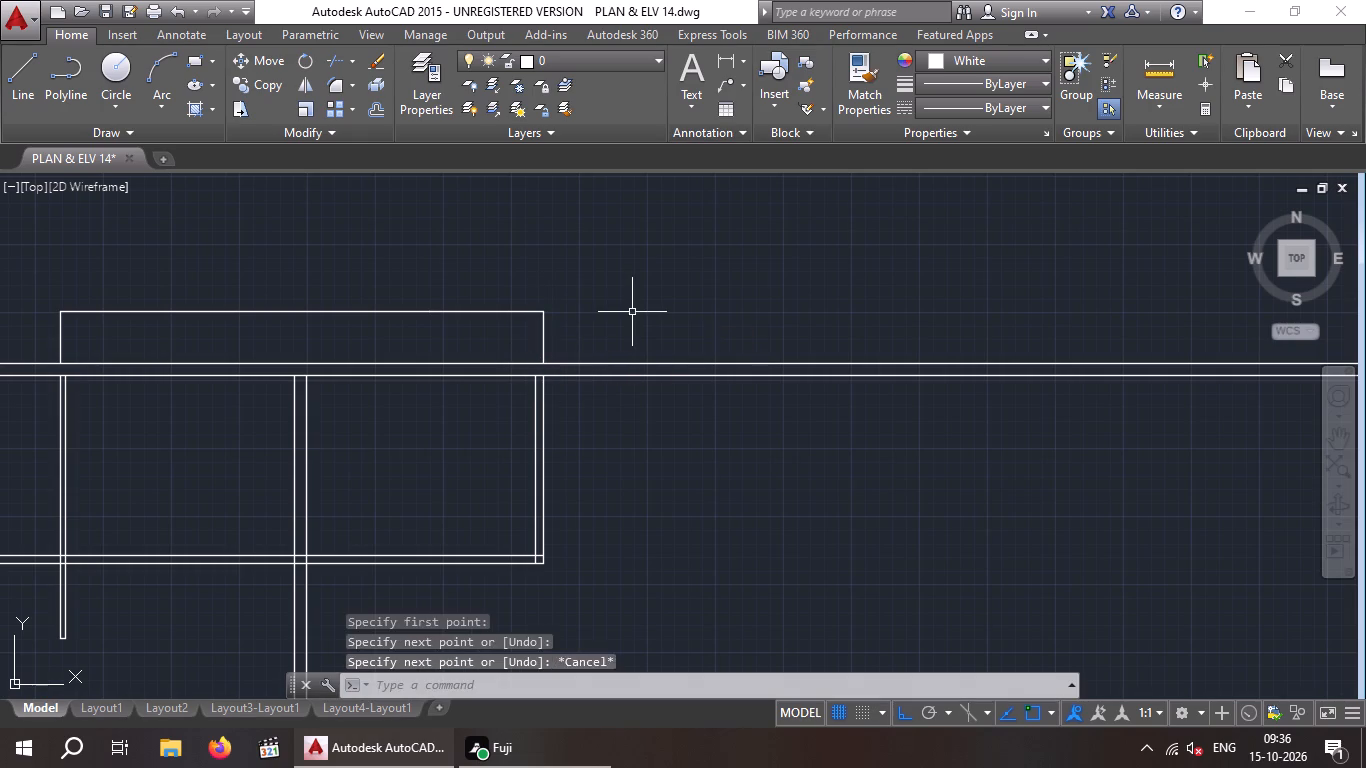
key("Escape")
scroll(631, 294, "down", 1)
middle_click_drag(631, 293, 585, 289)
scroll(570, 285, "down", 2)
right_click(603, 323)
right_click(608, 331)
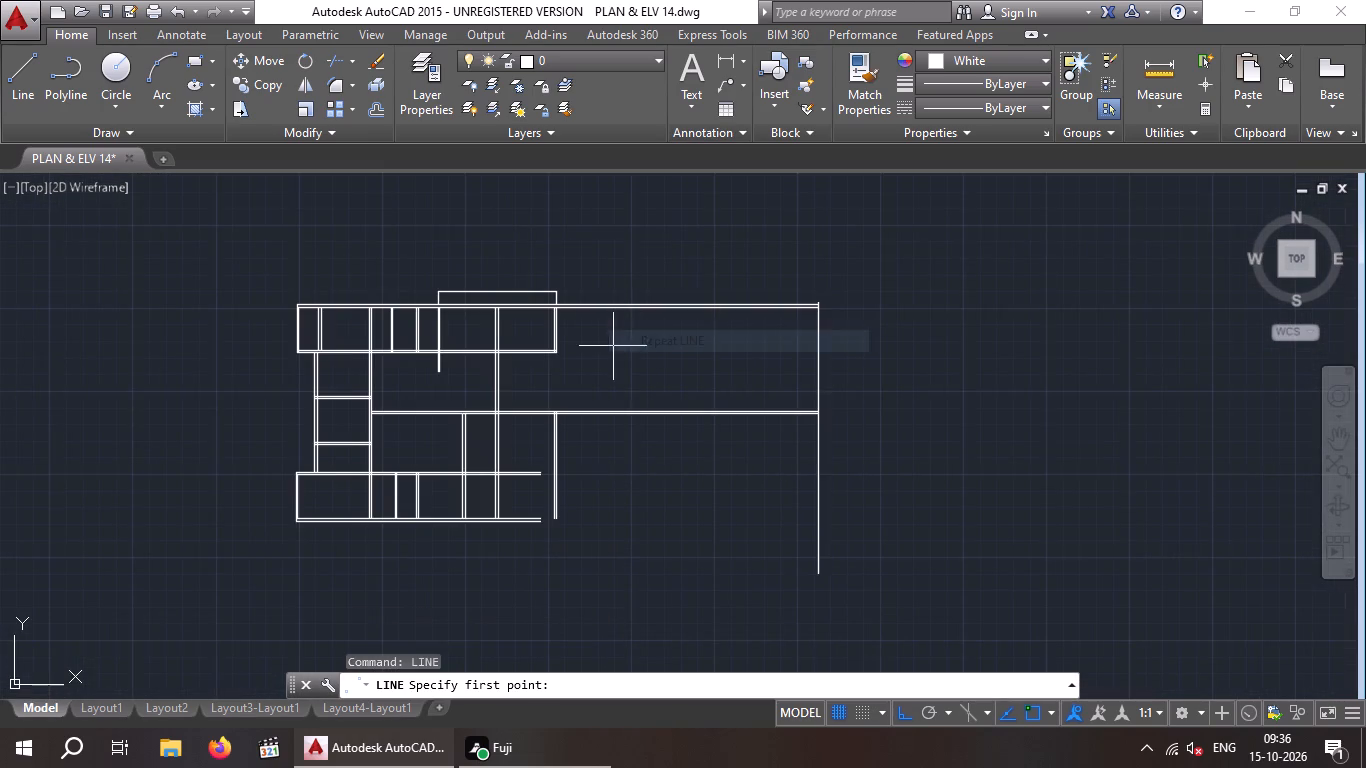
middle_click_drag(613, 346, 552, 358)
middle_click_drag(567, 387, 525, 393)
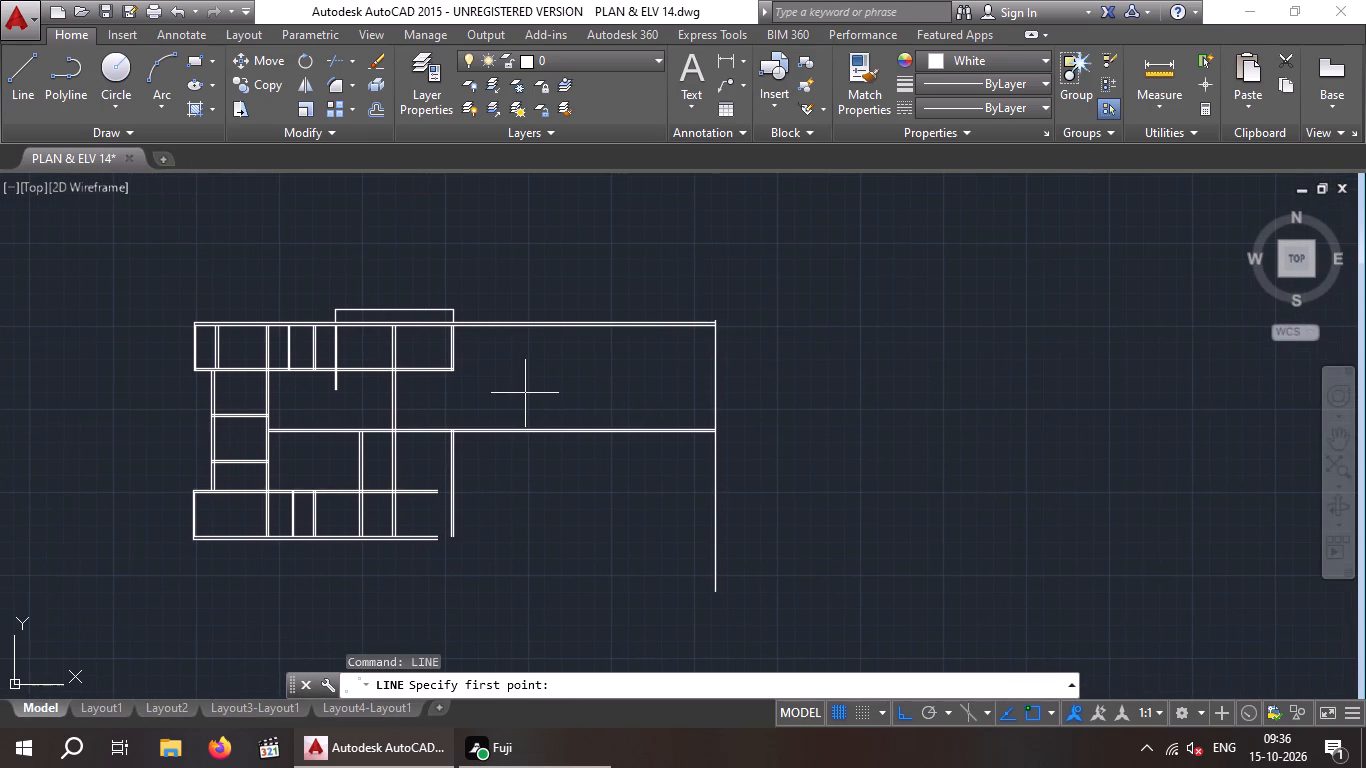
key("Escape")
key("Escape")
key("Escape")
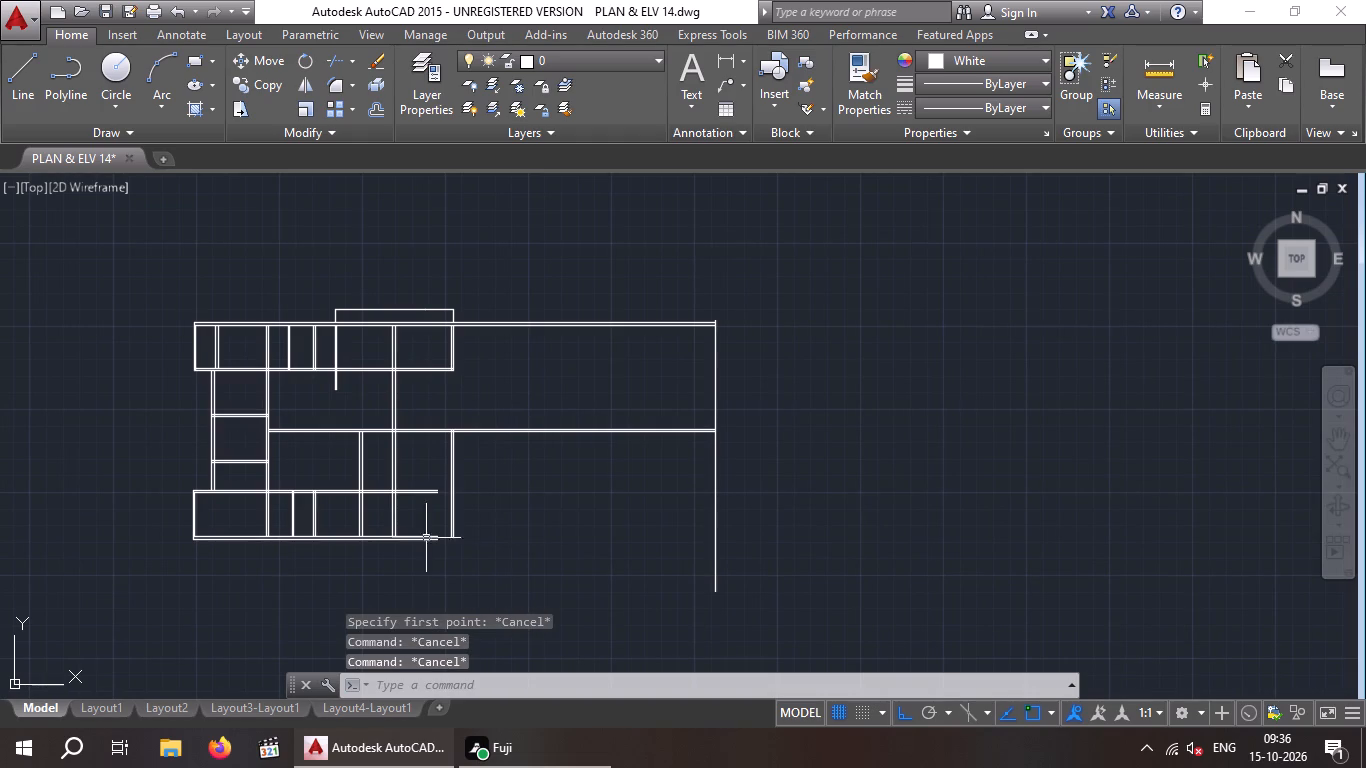
Erase both lines of the 6" wall's lower portion below the middle horizontal wall.
scroll(429, 499, "up", 2)
left_click(585, 431)
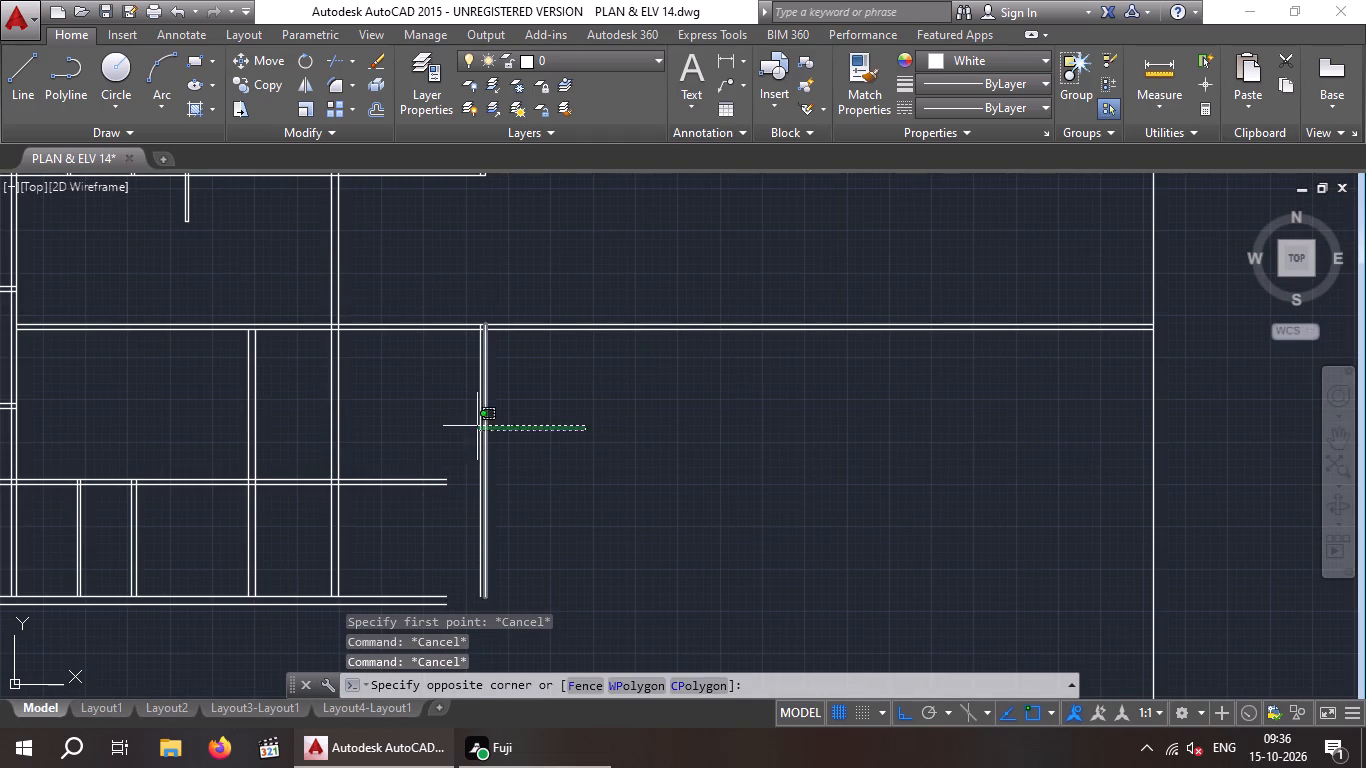
left_click(445, 425)
key("Delete")
Offset the outer face line of the upper rooms' end wall 5' to the right.
scroll(447, 425, "down", 2)
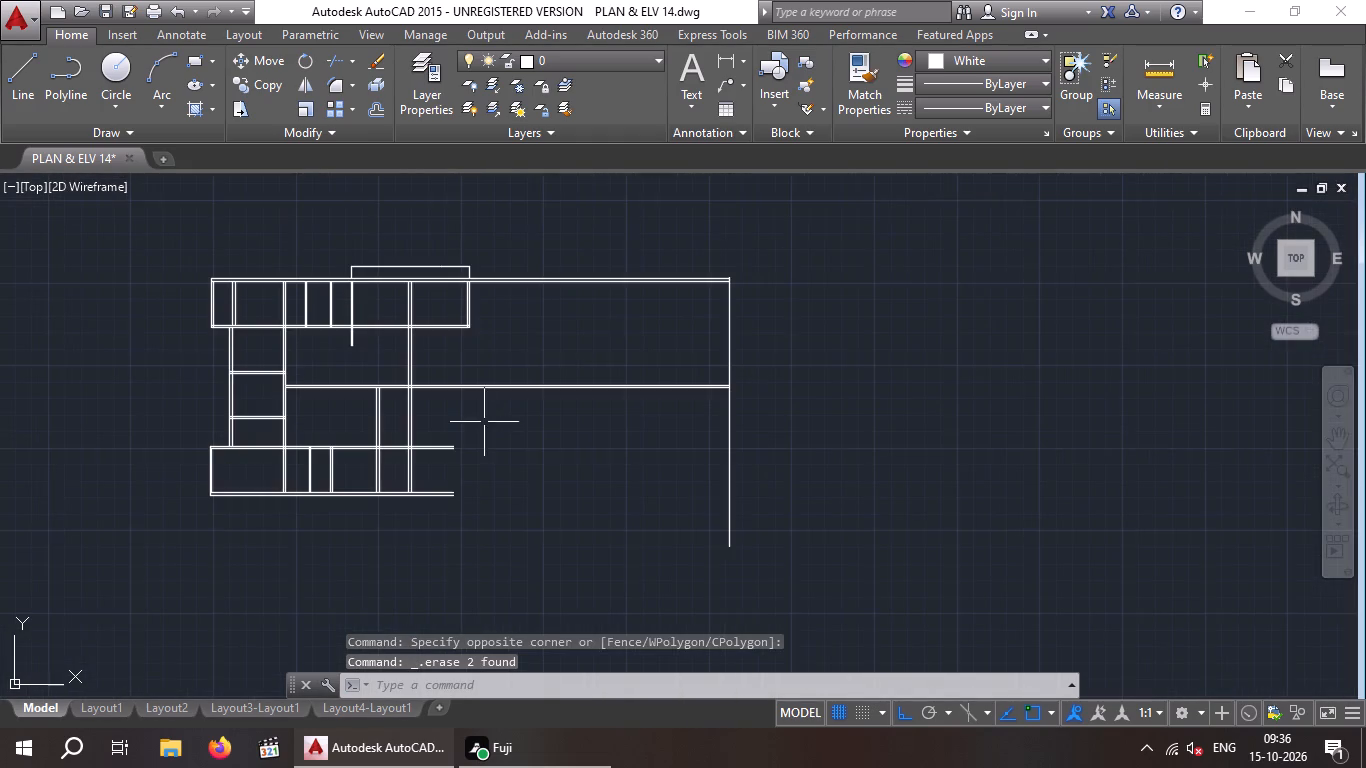
middle_click_drag(485, 422, 443, 502)
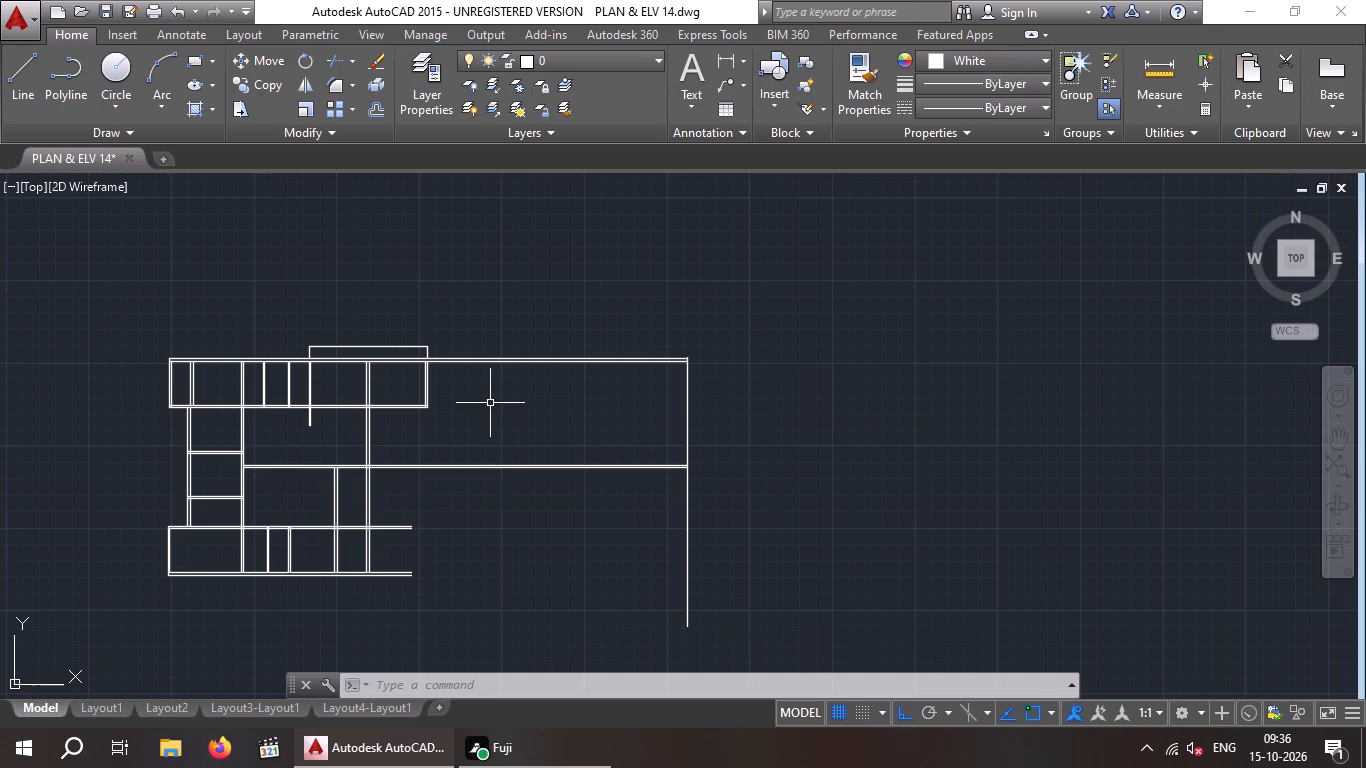
key("o")
key("Return")
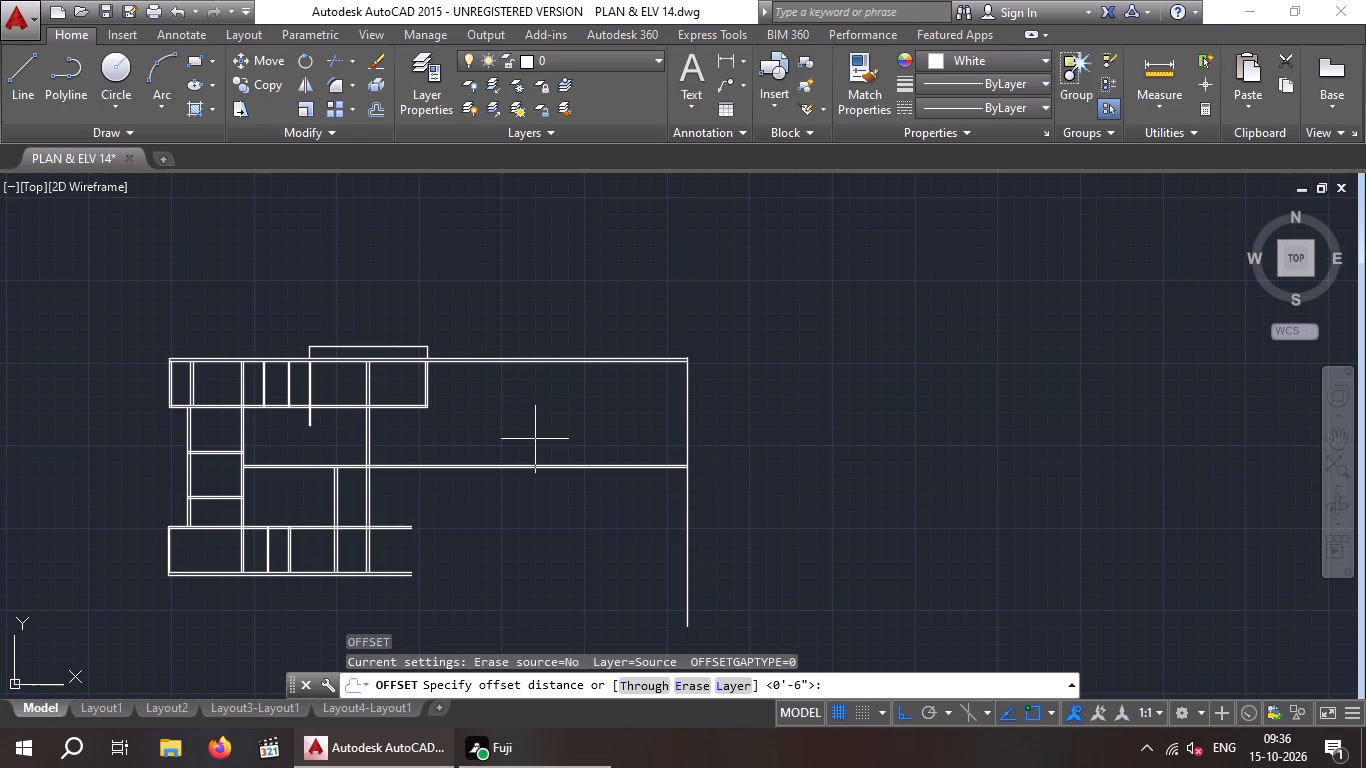
type("5'")
key("Return")
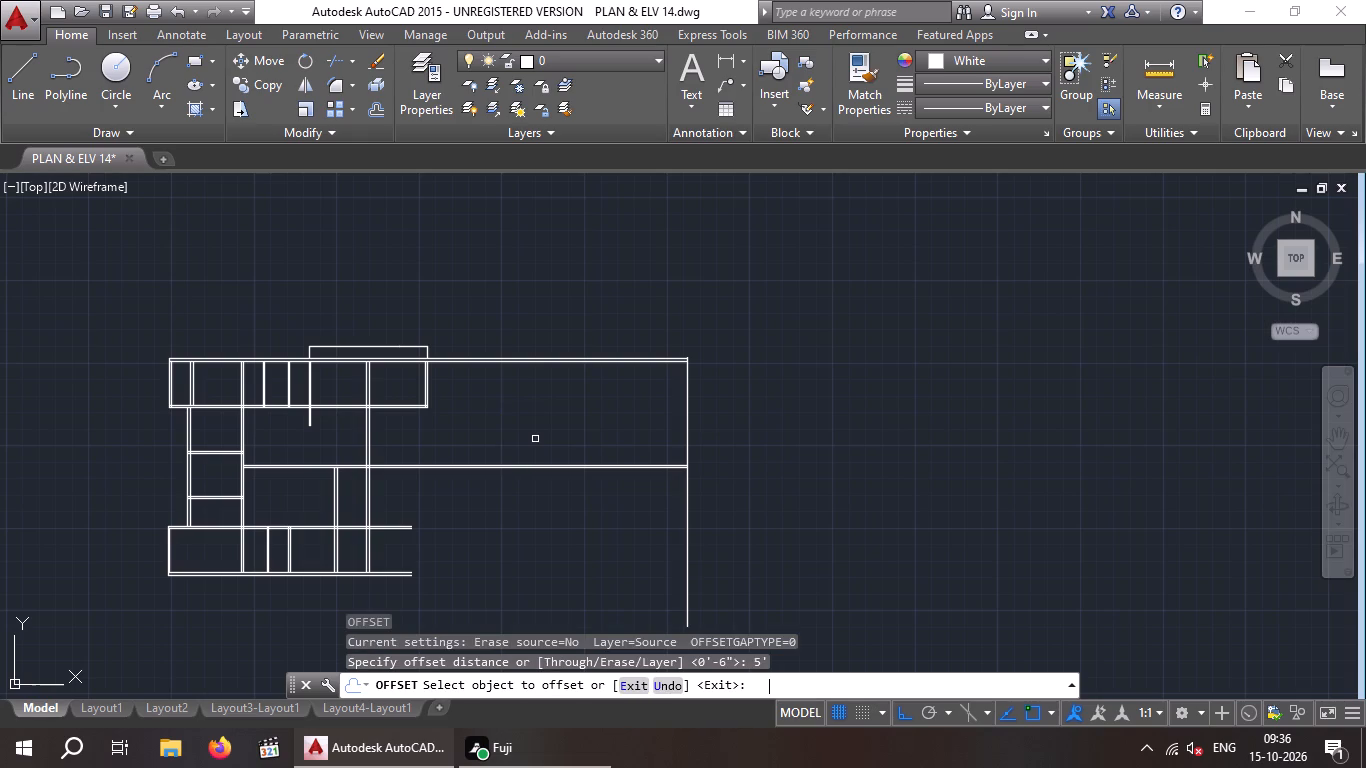
scroll(413, 371, "up", 3)
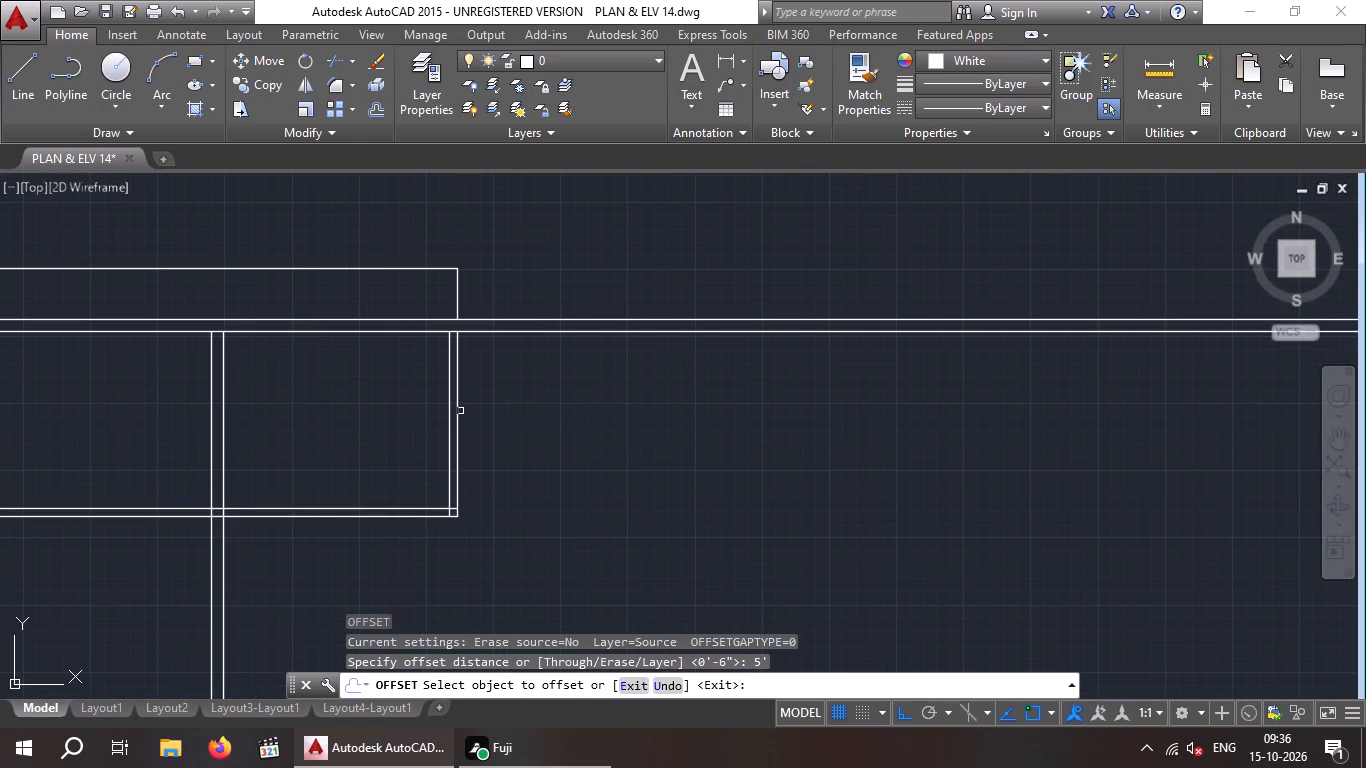
left_click(461, 411)
left_click_drag(459, 415, 520, 429)
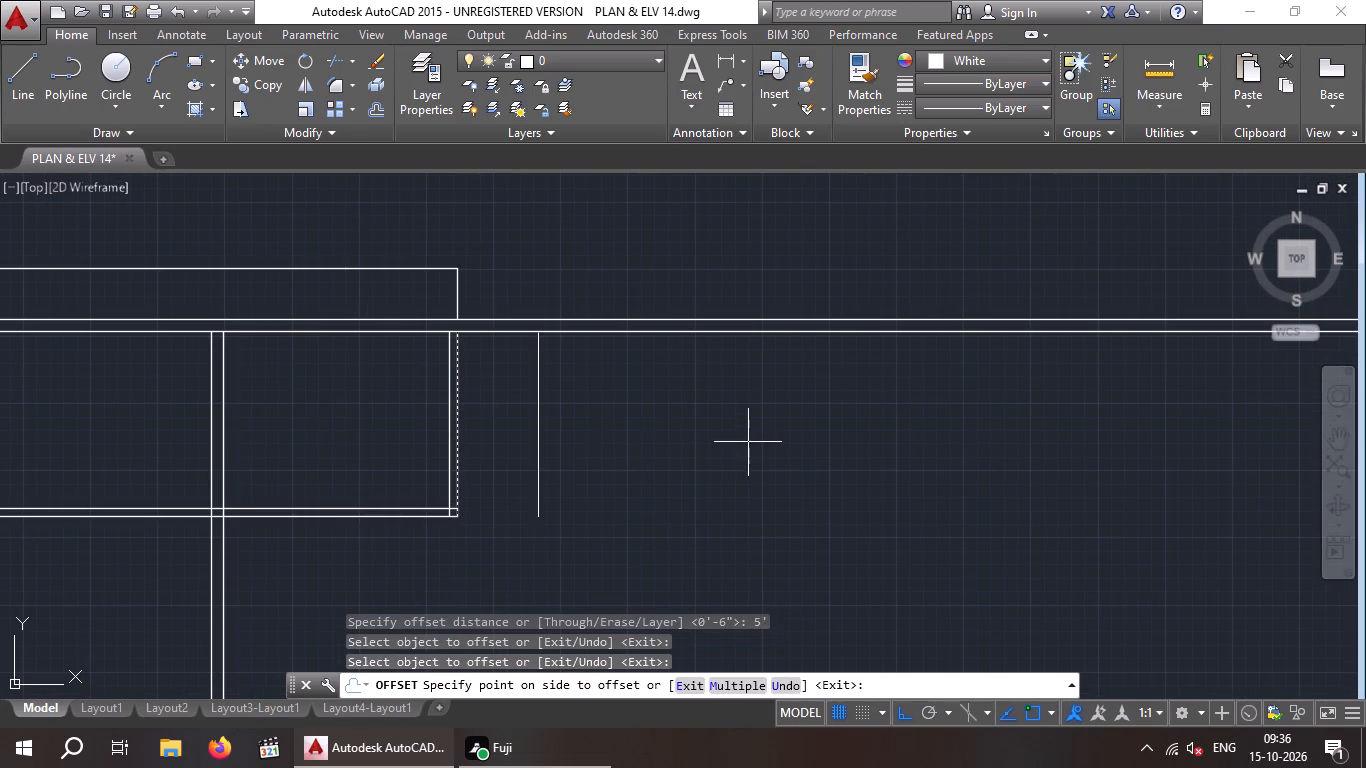
left_click(736, 437)
key("Escape")
key("Escape")
Offset the new vertical line 4" to the right to form a partition wall.
key("o")
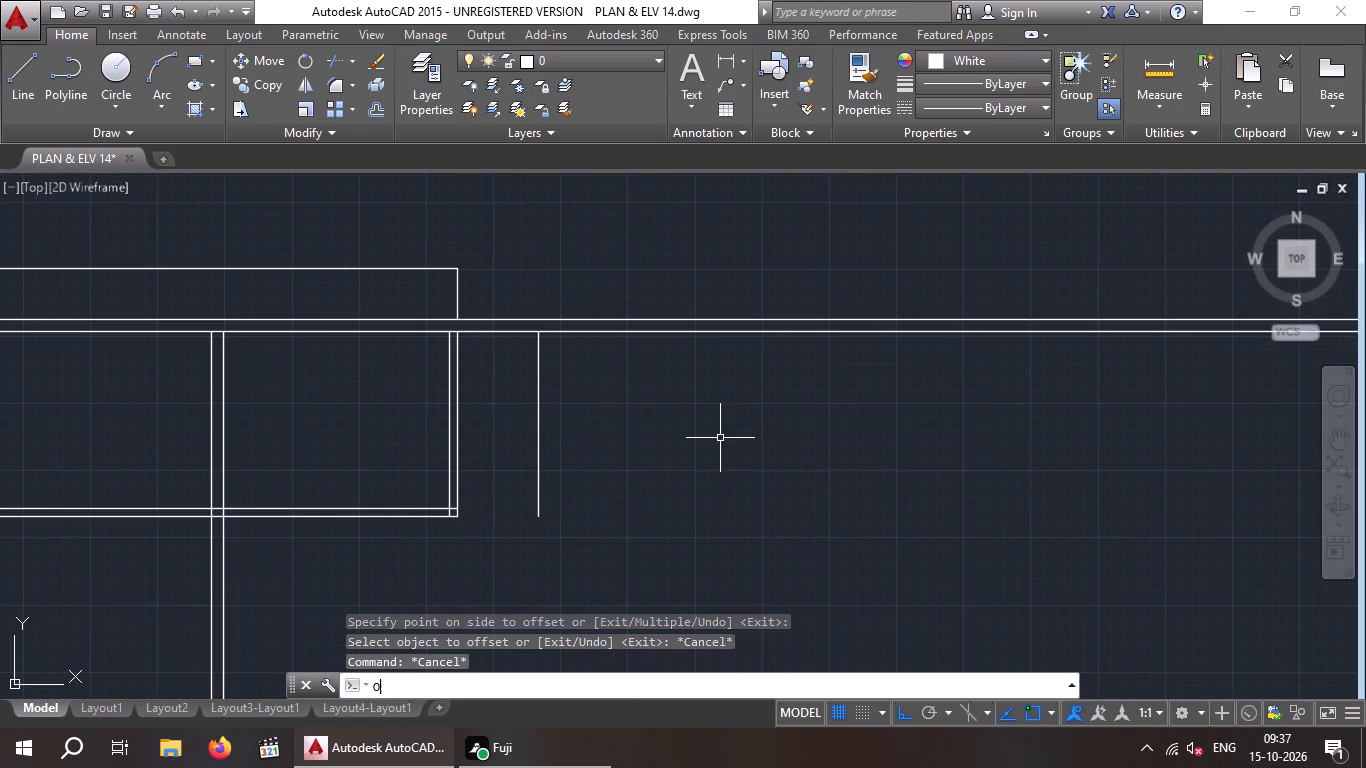
key("Return")
key("4")
key("shift+quotedbl")
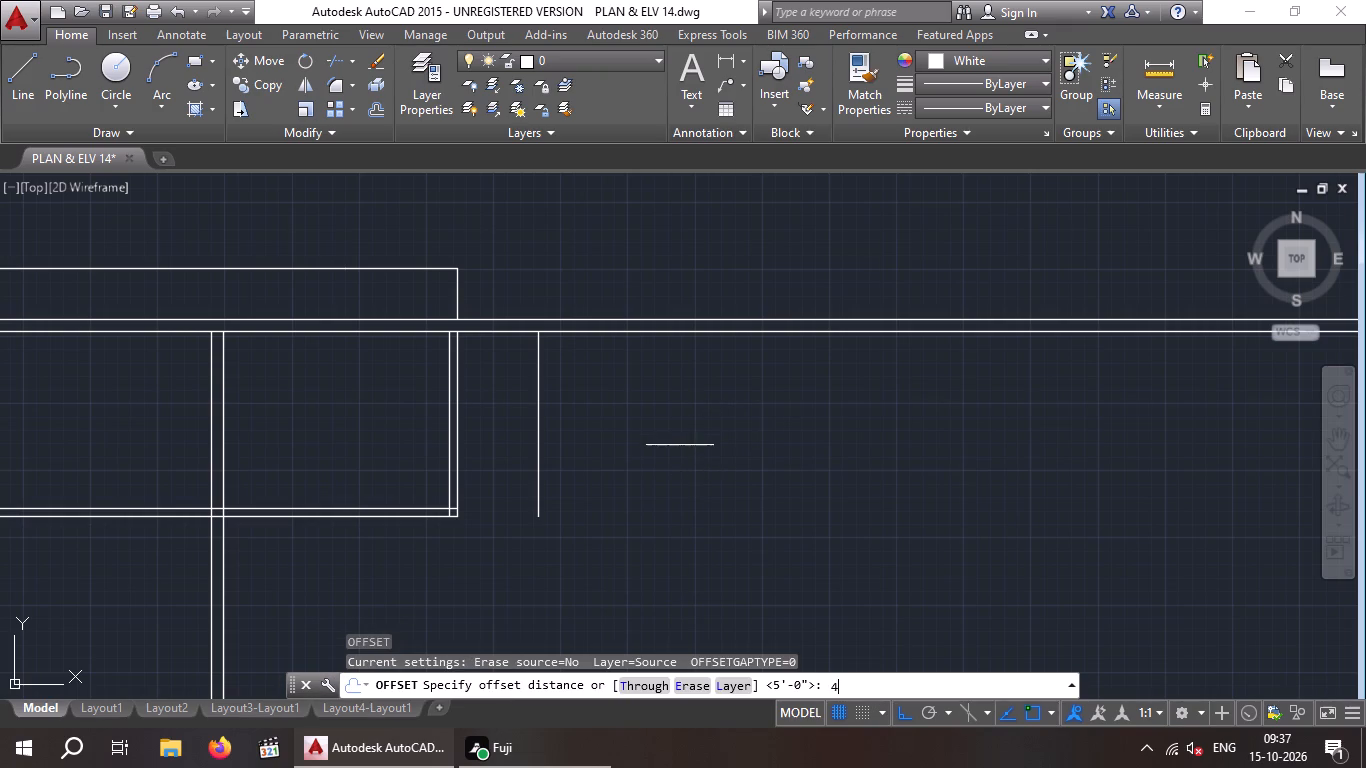
key("Return")
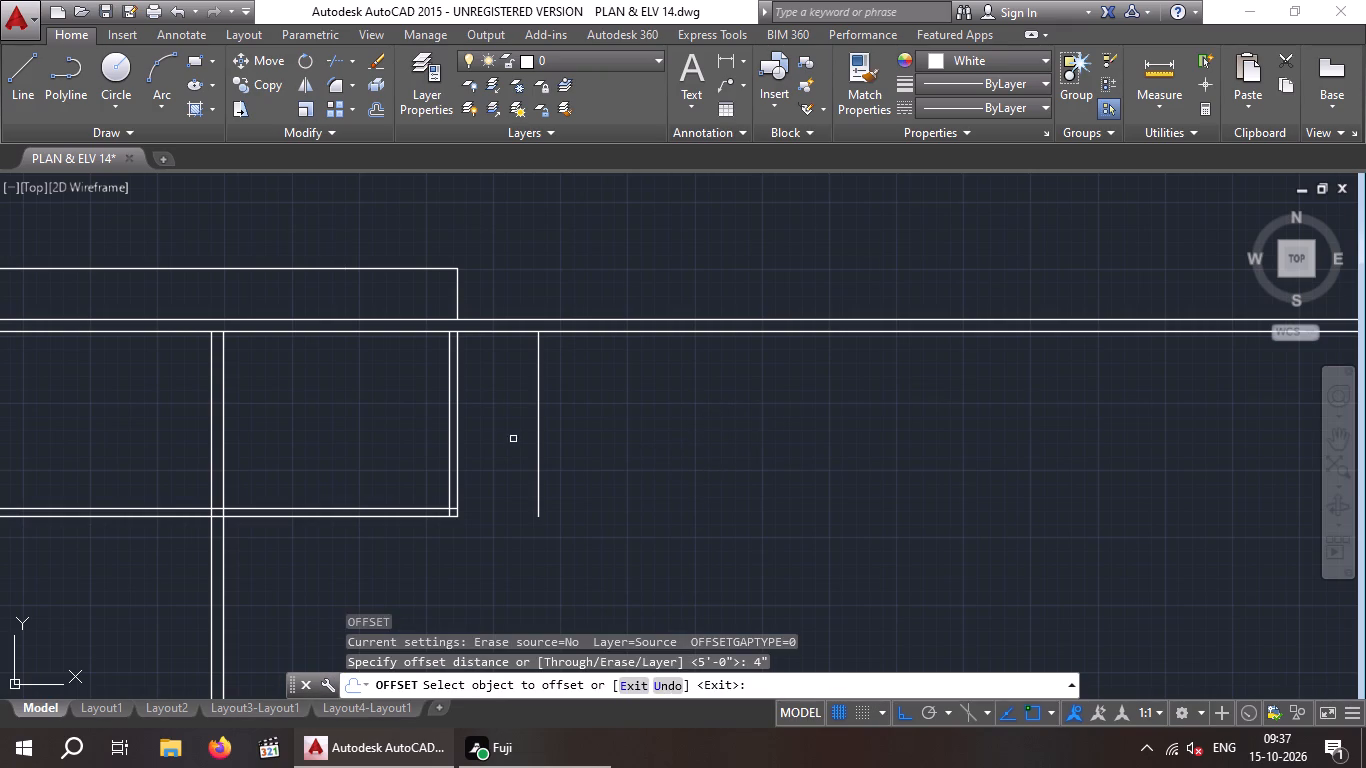
left_click(540, 433)
left_click(579, 435)
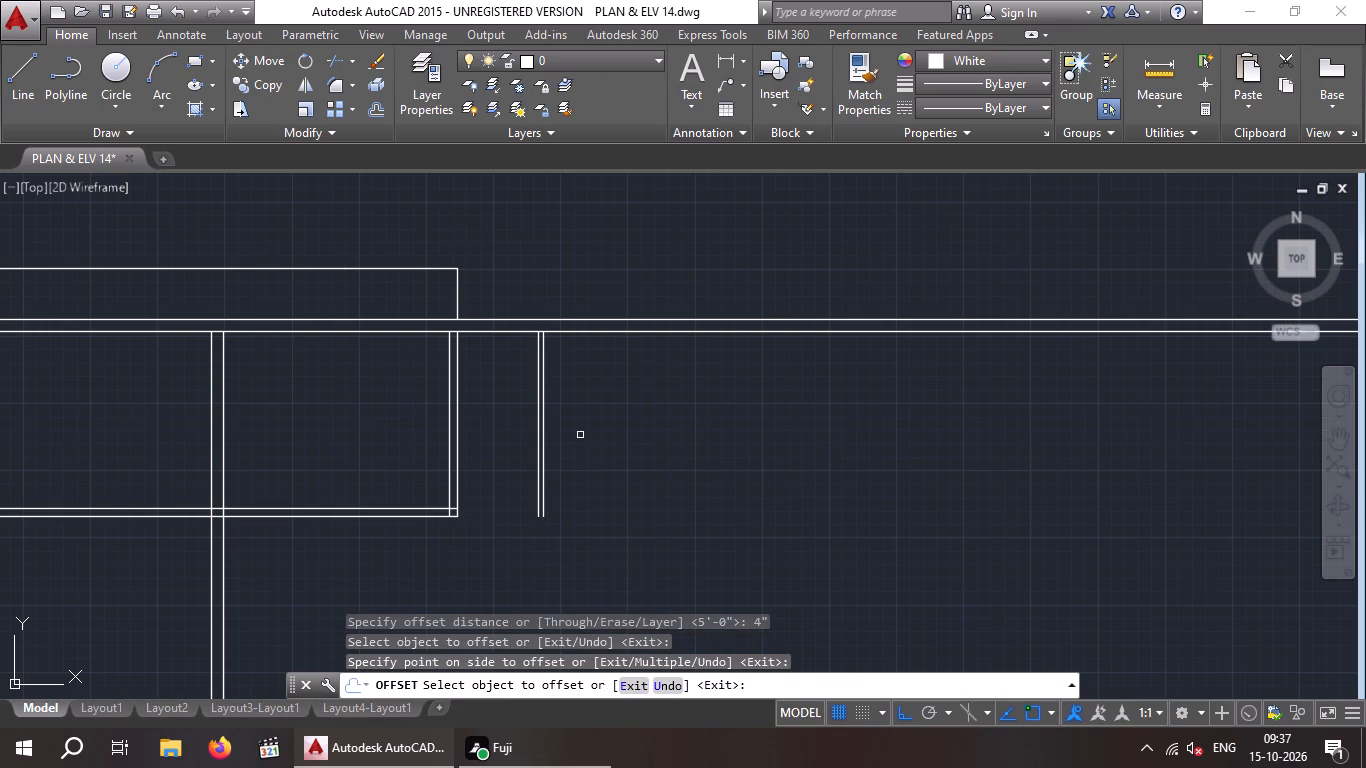
scroll(580, 435, "down", 1)
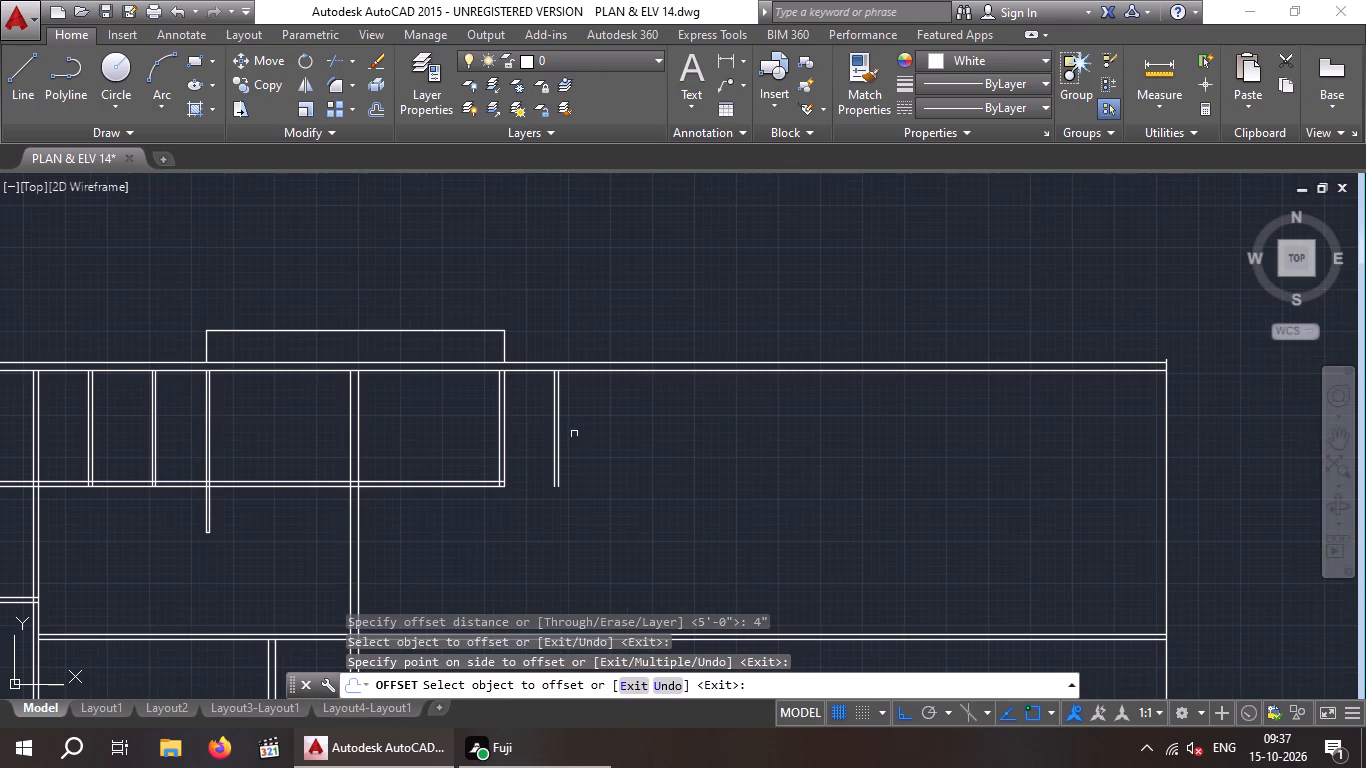
key("Escape")
key("Escape")
Offset the 4" partition's far line 6' to the right for the next room.
key("o")
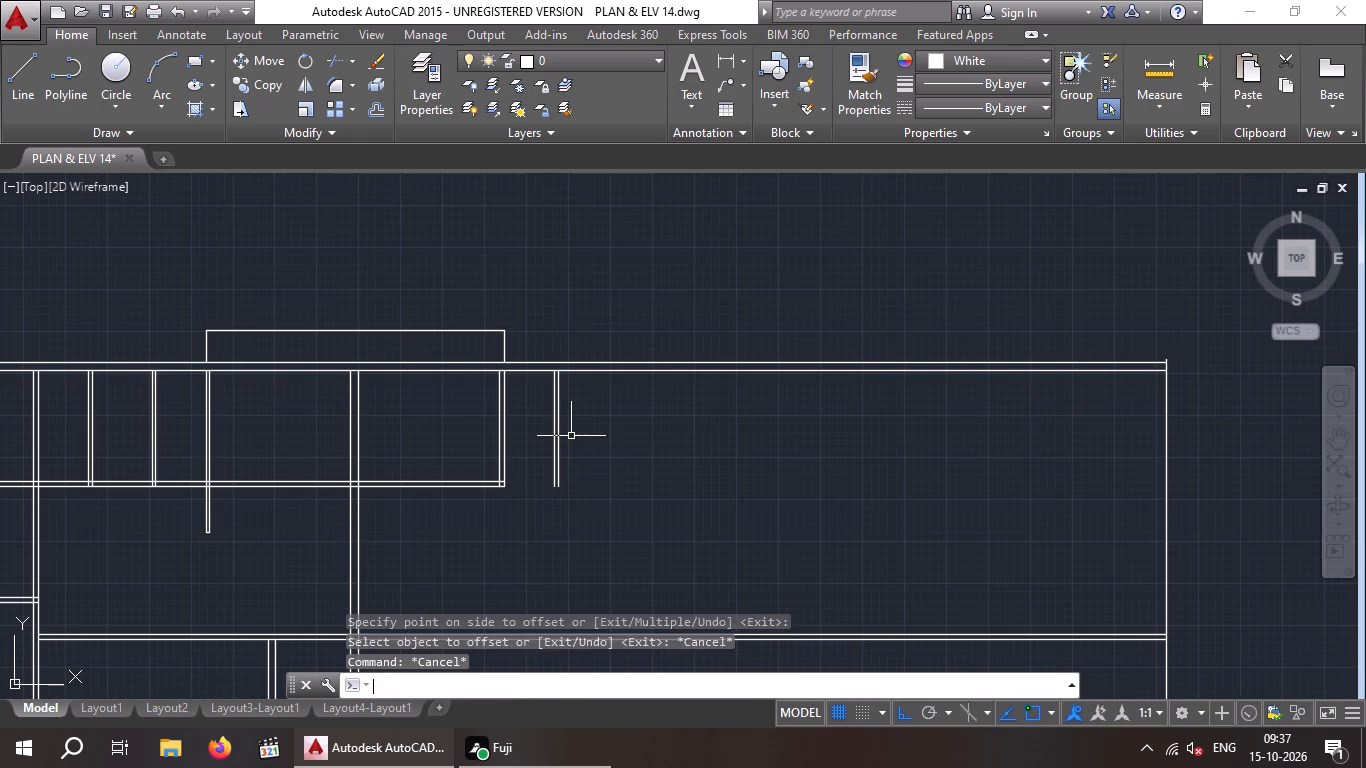
key("Return")
key("6")
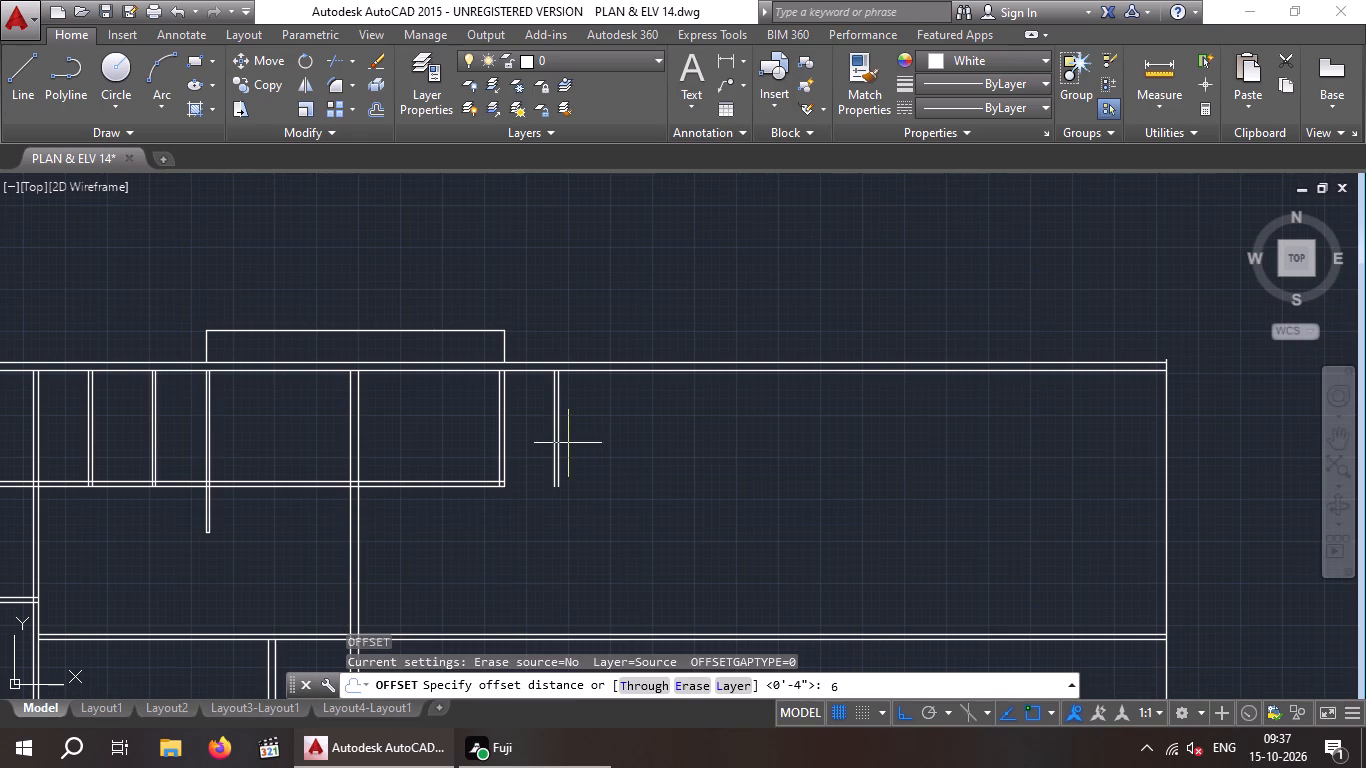
key("apostrophe")
key("Return")
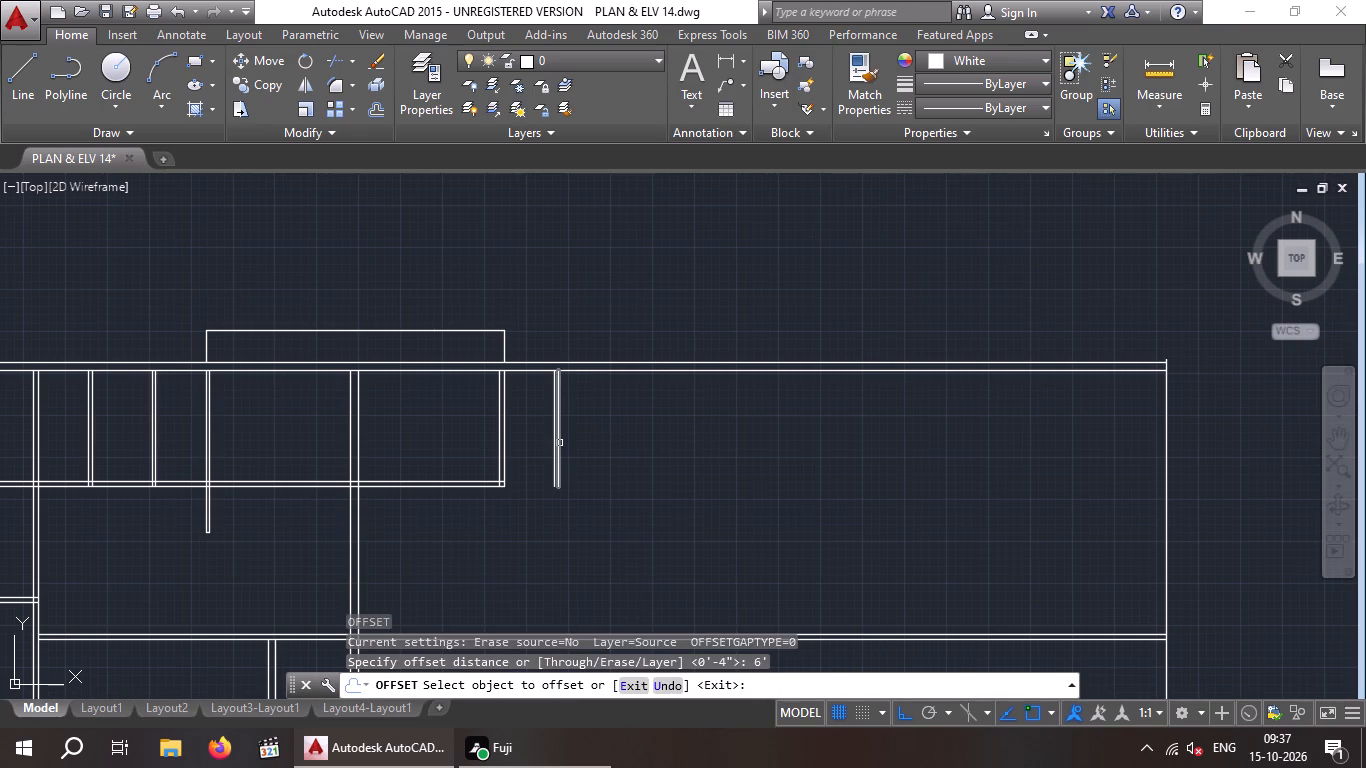
left_click(559, 443)
left_click(607, 443)
key("Escape")
key("Escape")
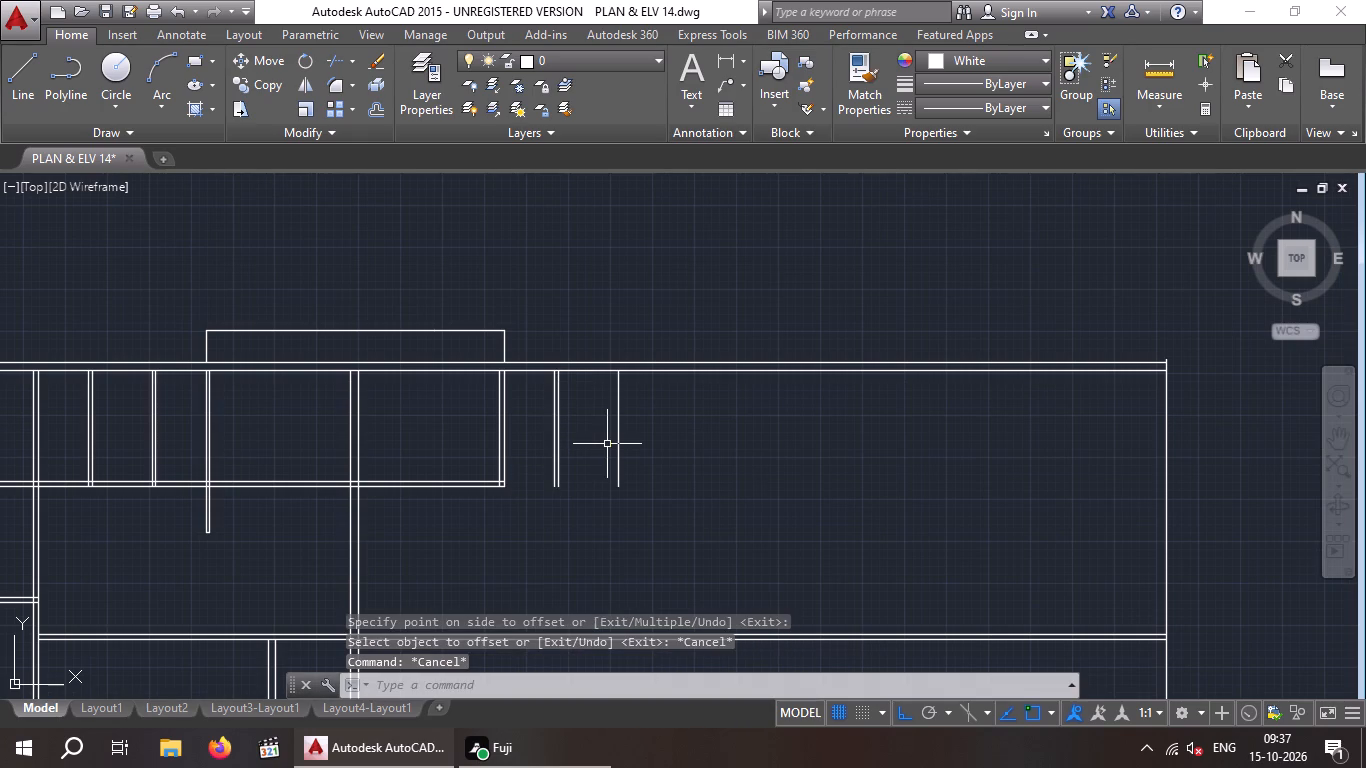
Offset the new vertical line beyond the 6' room 4" to the right to form a second partition.
key("o")
key("Return")
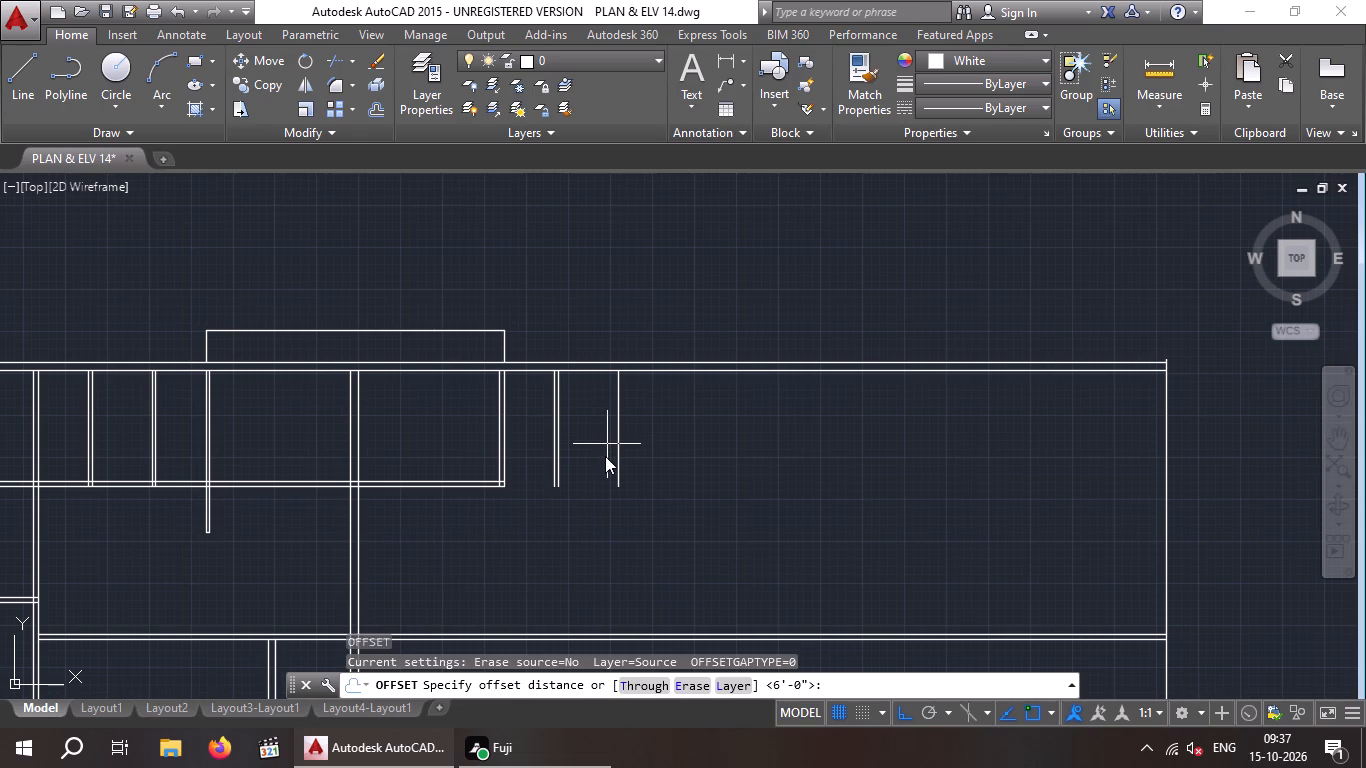
key("4")
key("shift+quotedbl")
key("Return")
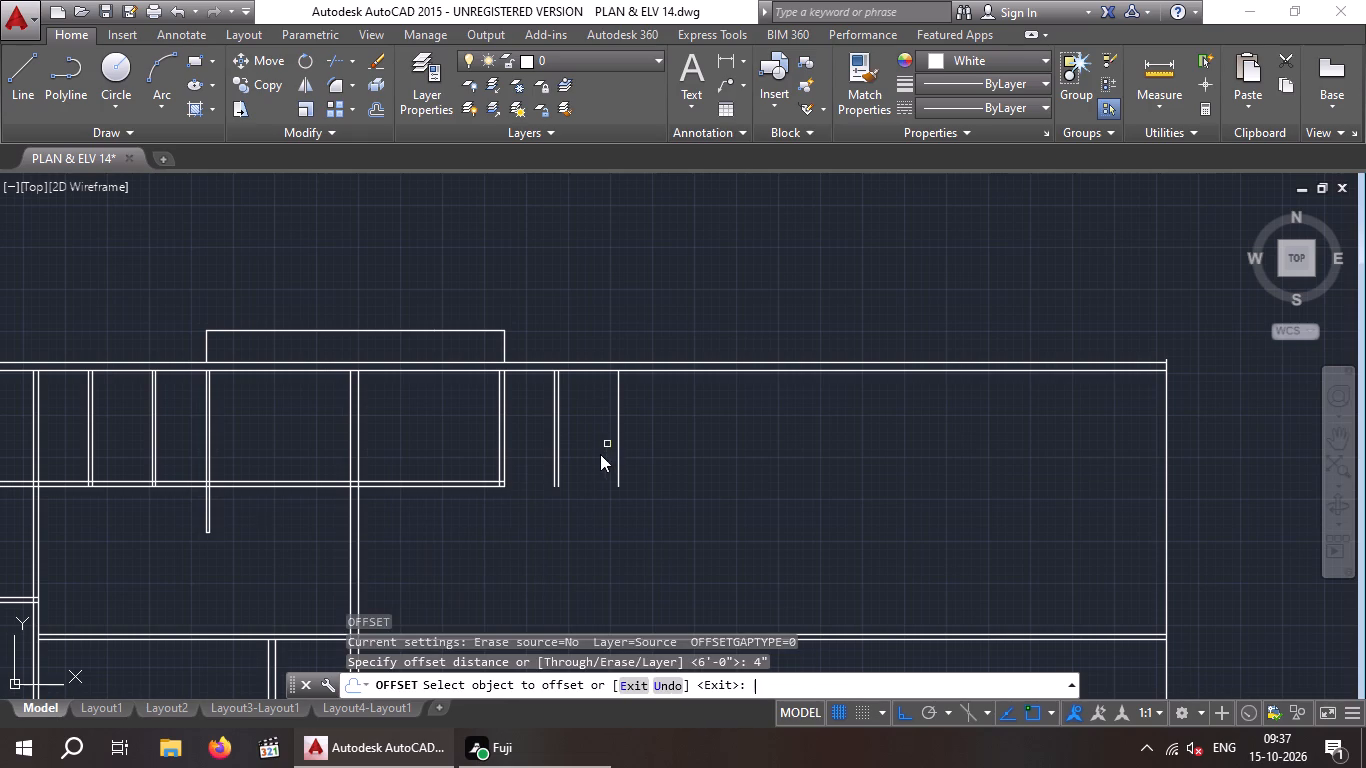
left_click_drag(620, 428, 651, 438)
left_click(669, 438)
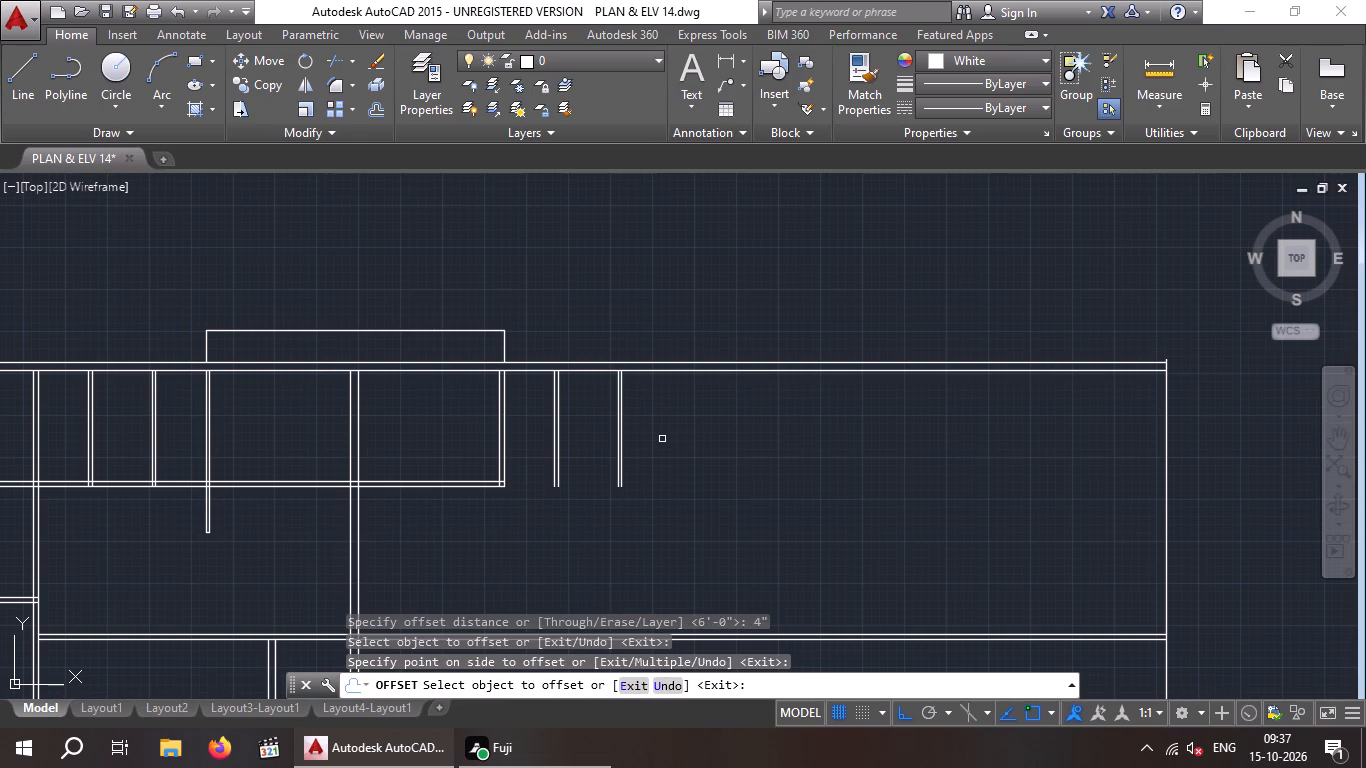
key("Escape")
key("Escape")
Offset the second 4" partition's far line 5' to the right for another room.
key("o")
key("Return")
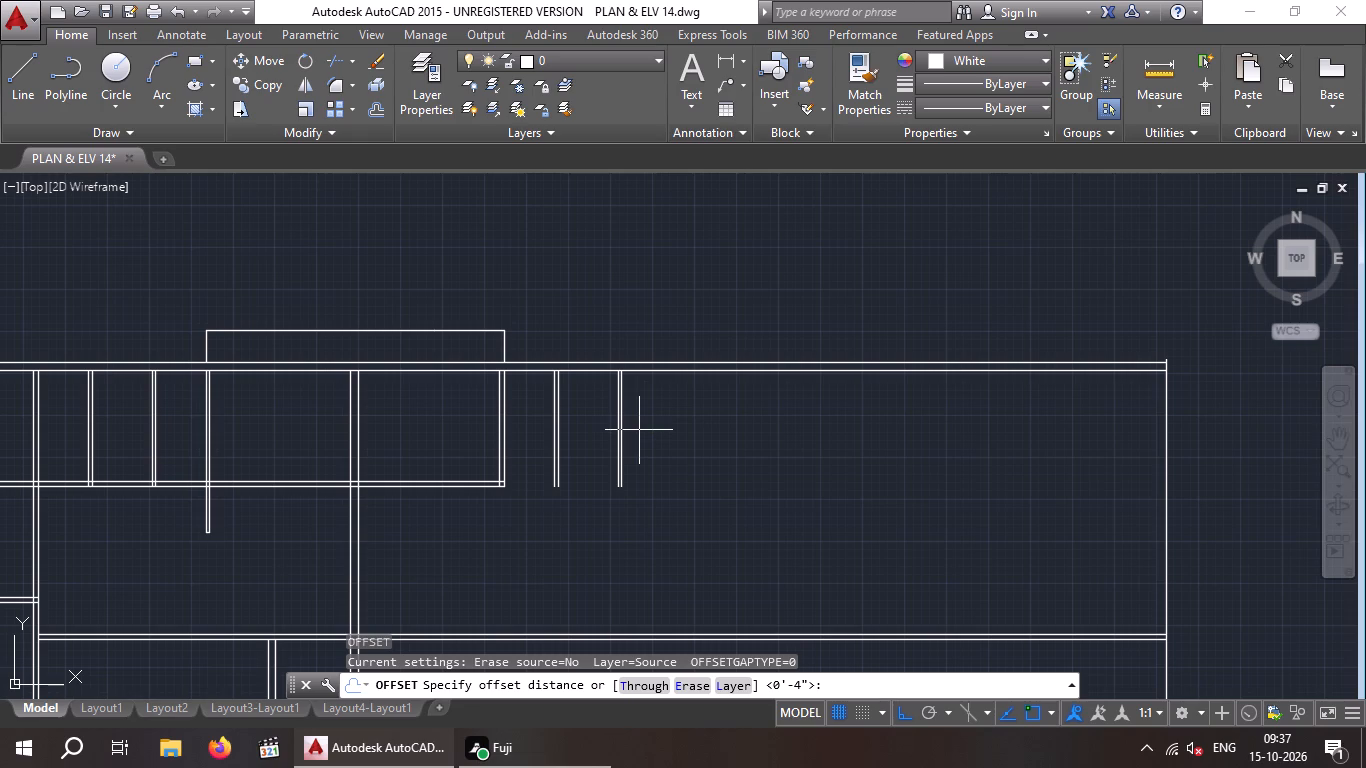
key("5")
key("apostrophe")
key("Return")
scroll(634, 433, "up", 3)
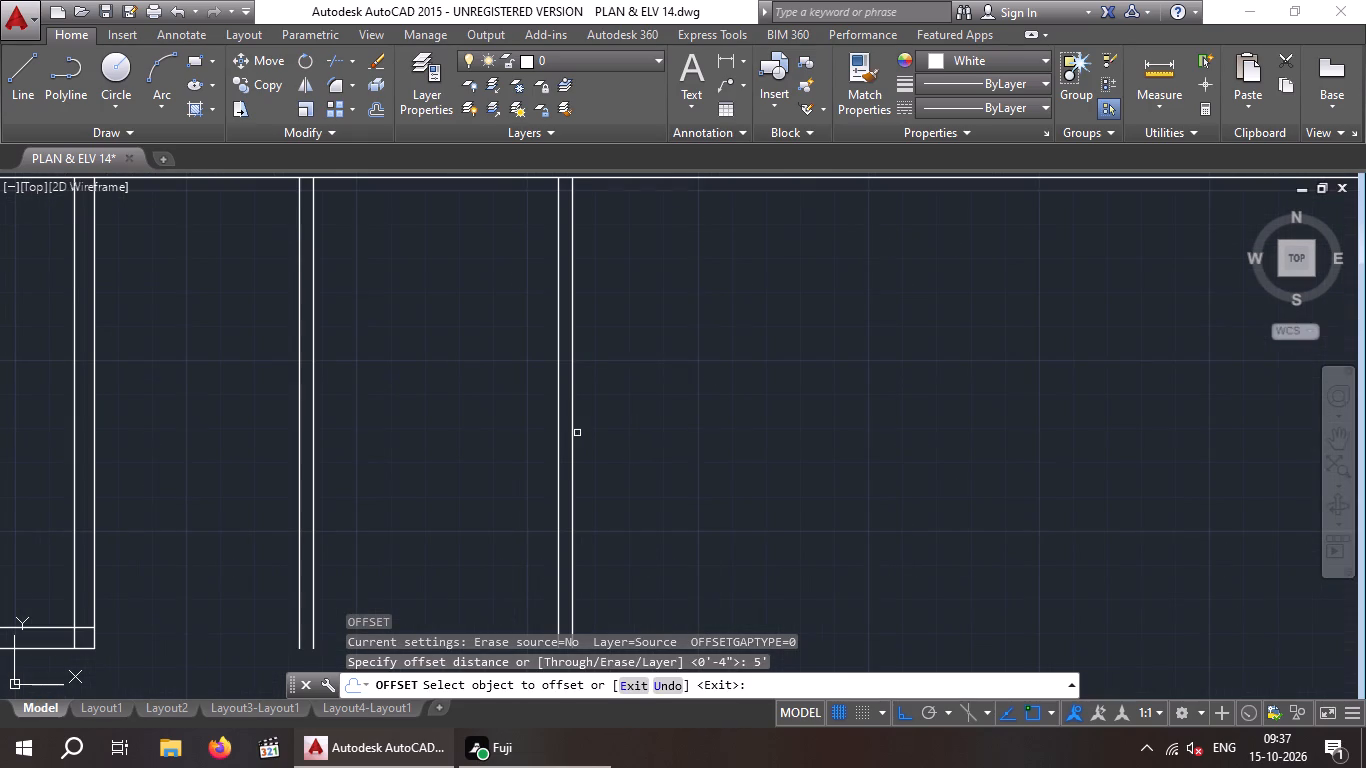
left_click(573, 436)
scroll(687, 421, "down", 3)
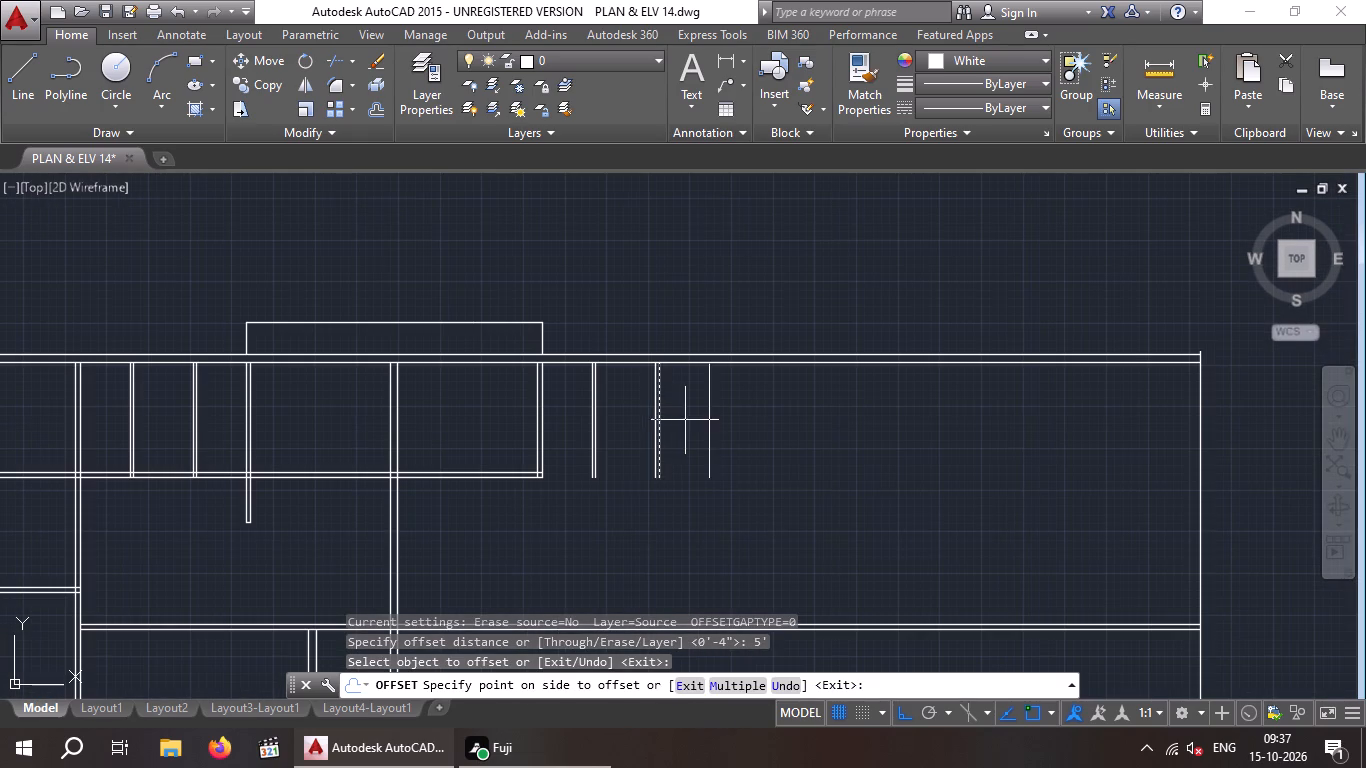
left_click(685, 420)
scroll(588, 442, "down", 1)
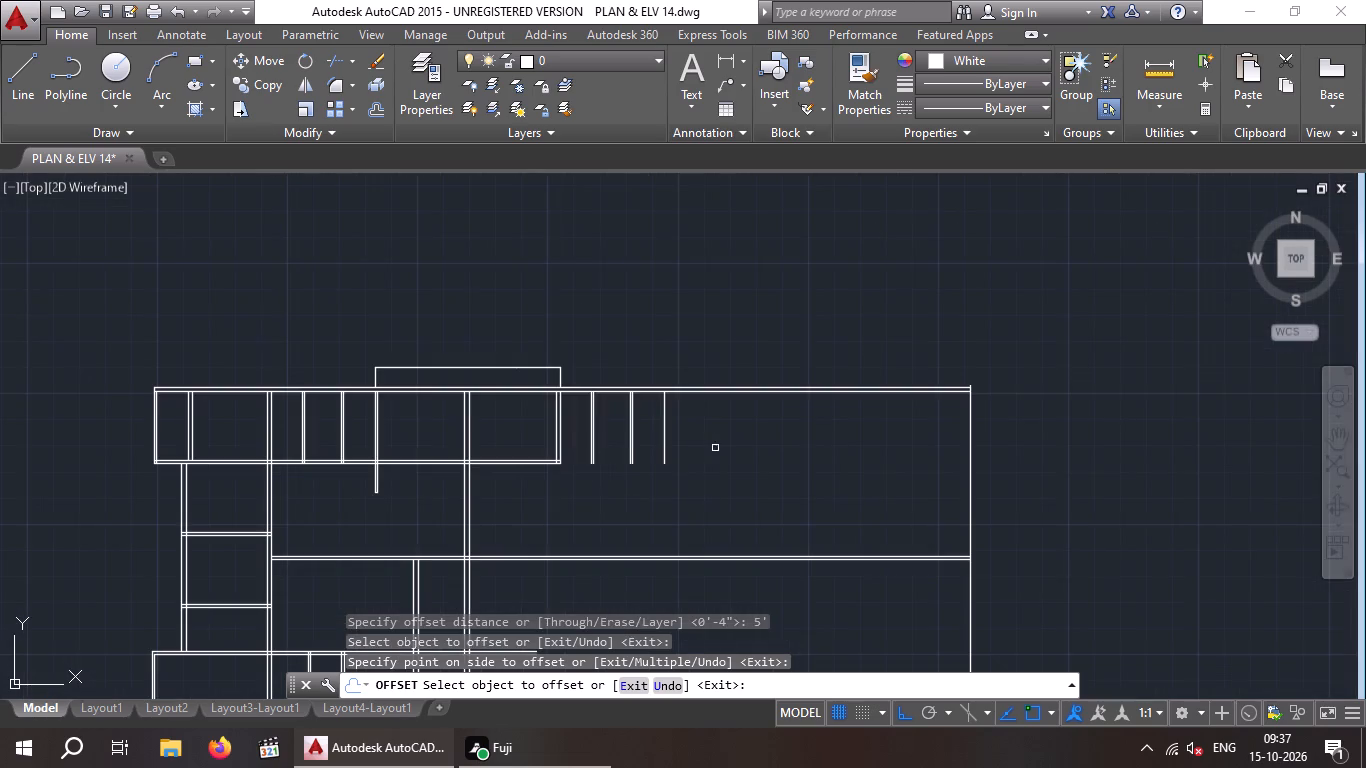
scroll(714, 447, "down", 2)
middle_click_drag(711, 452, 611, 447)
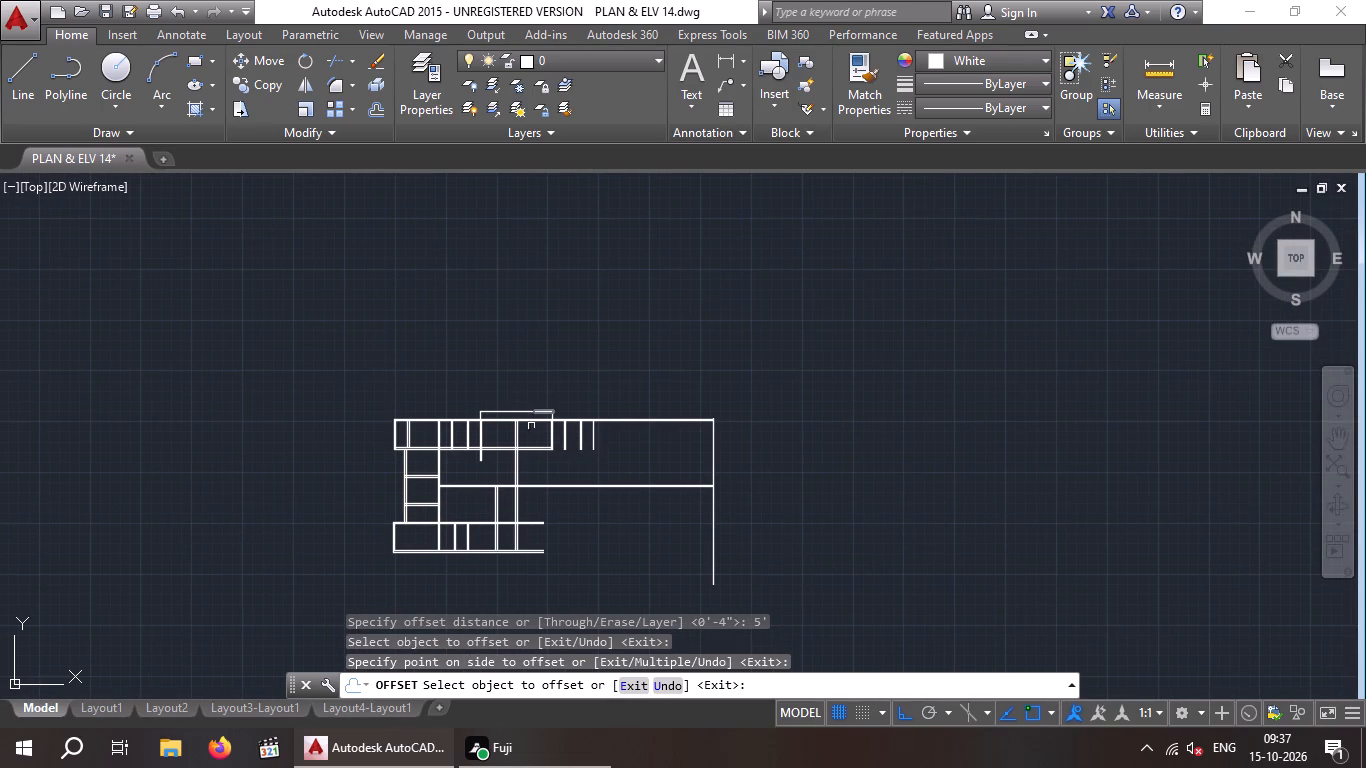
scroll(519, 412, "up", 1)
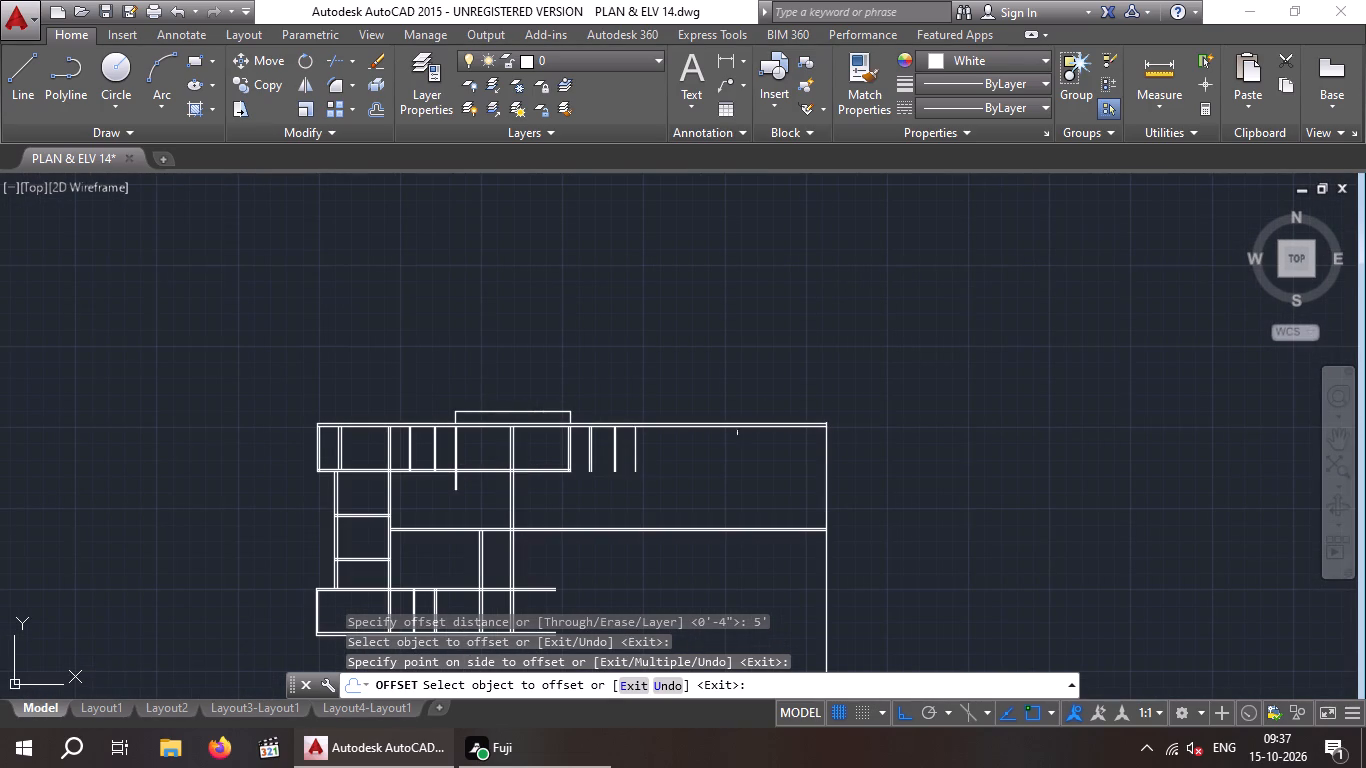
key("Escape")
key("Escape")
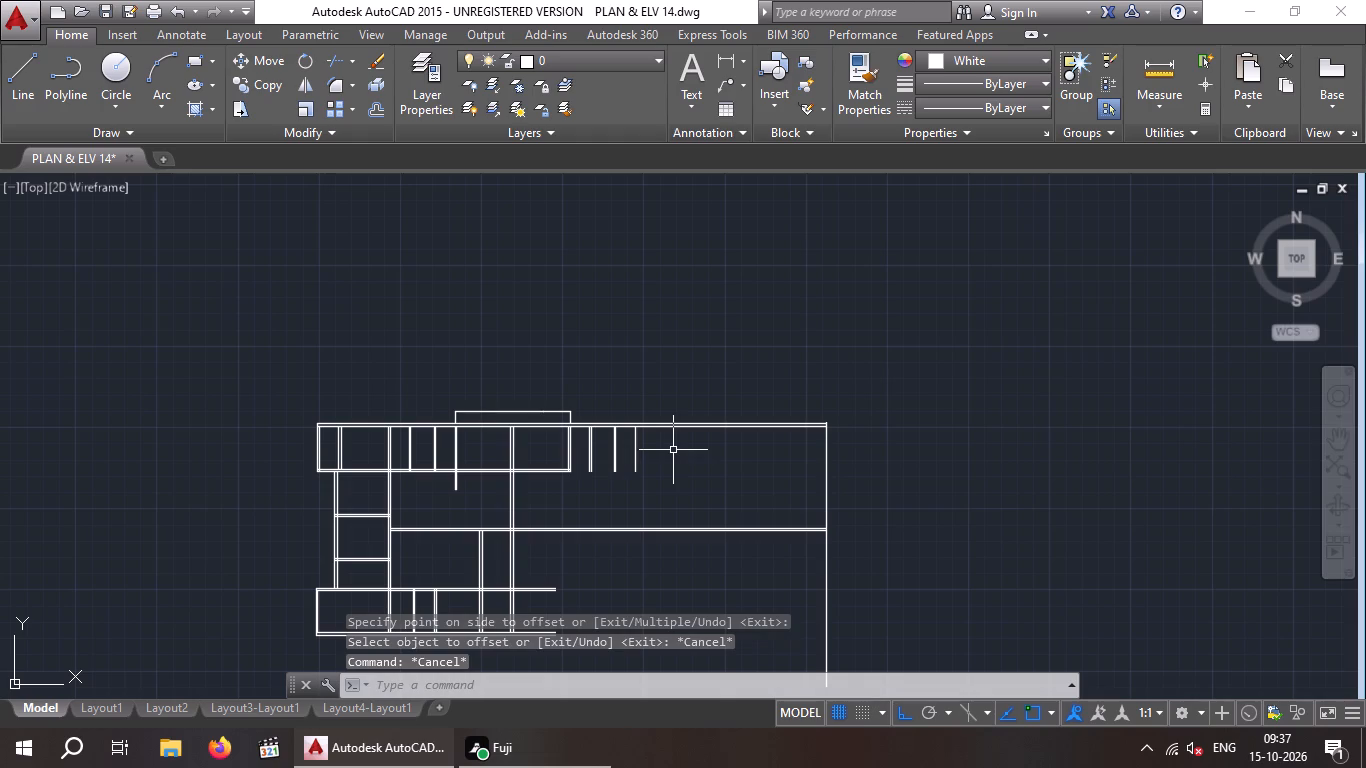
key("Escape")
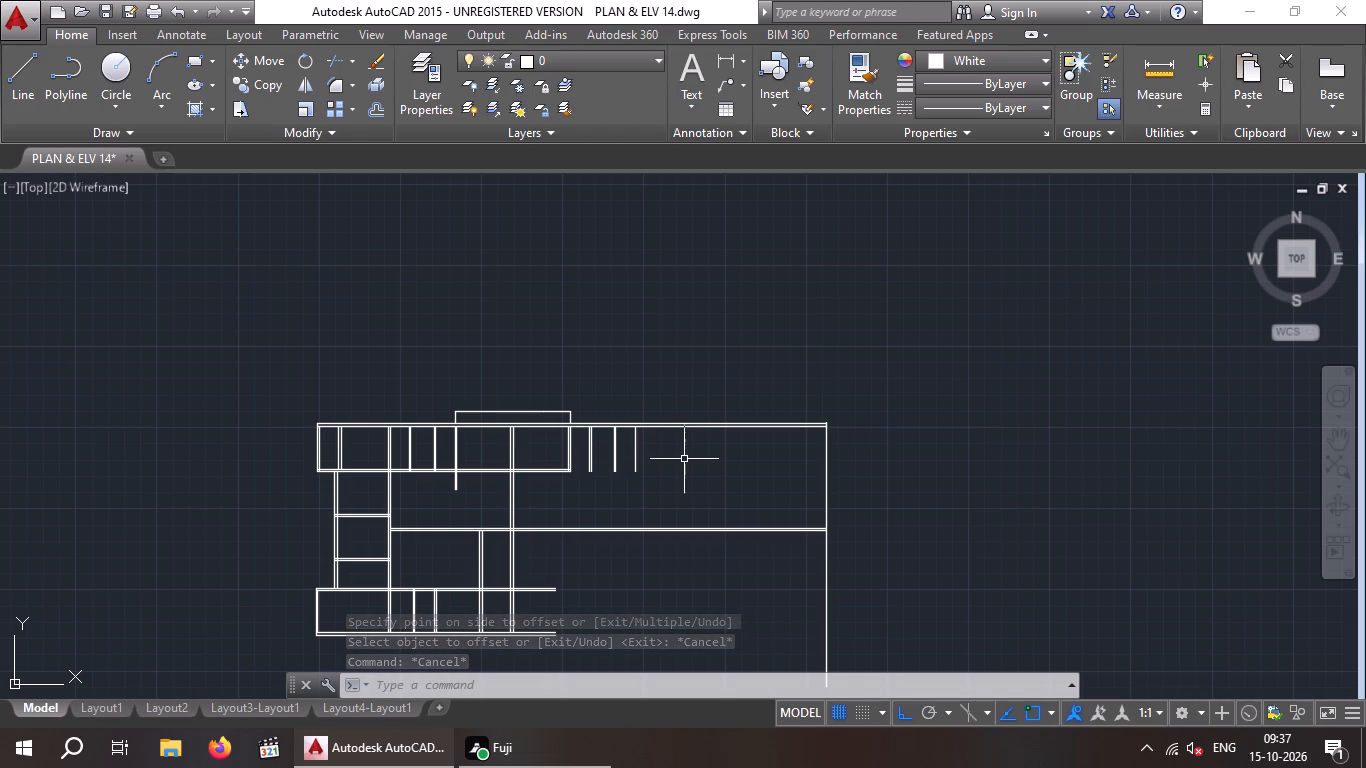
Offset the vertical line beyond the 5' room 6" to the right to form a 6" wall.
key("o")
key("Return")
key("6")
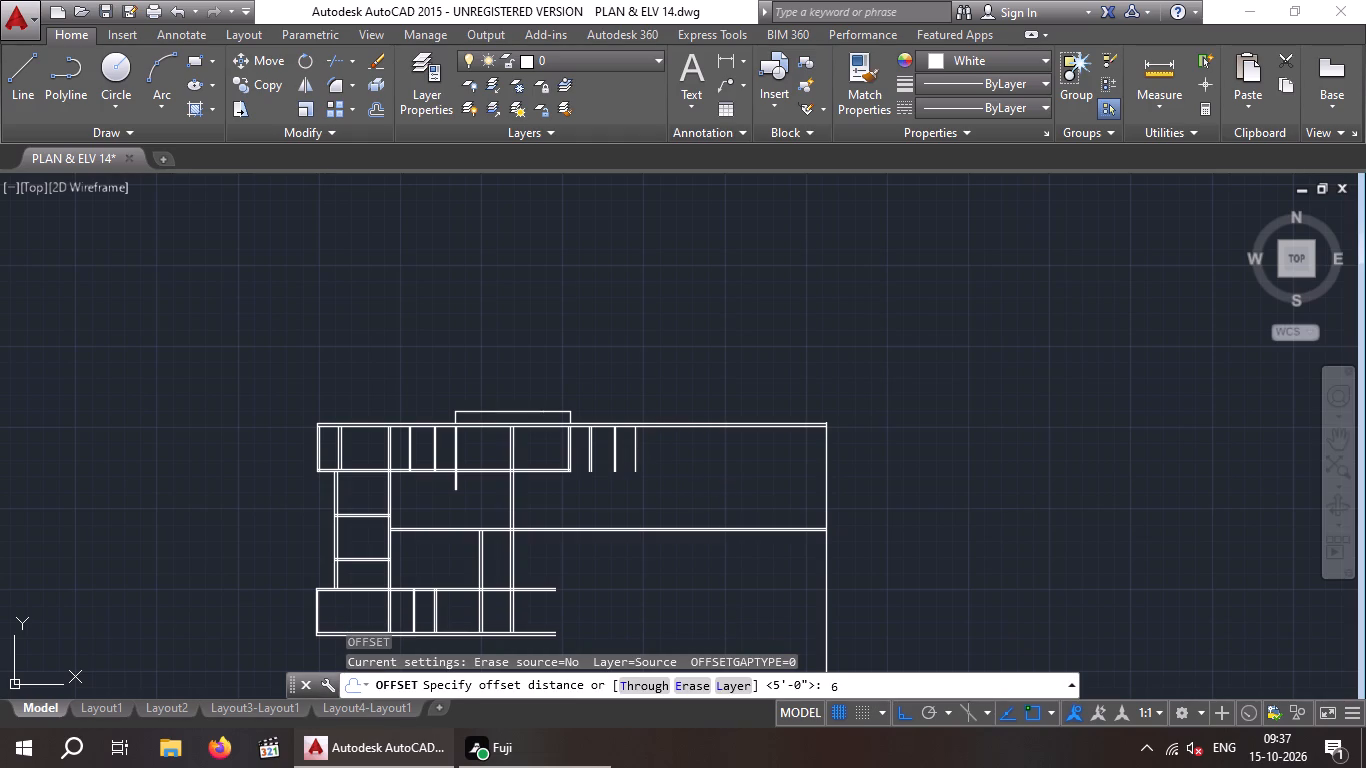
key("shift+quotedbl")
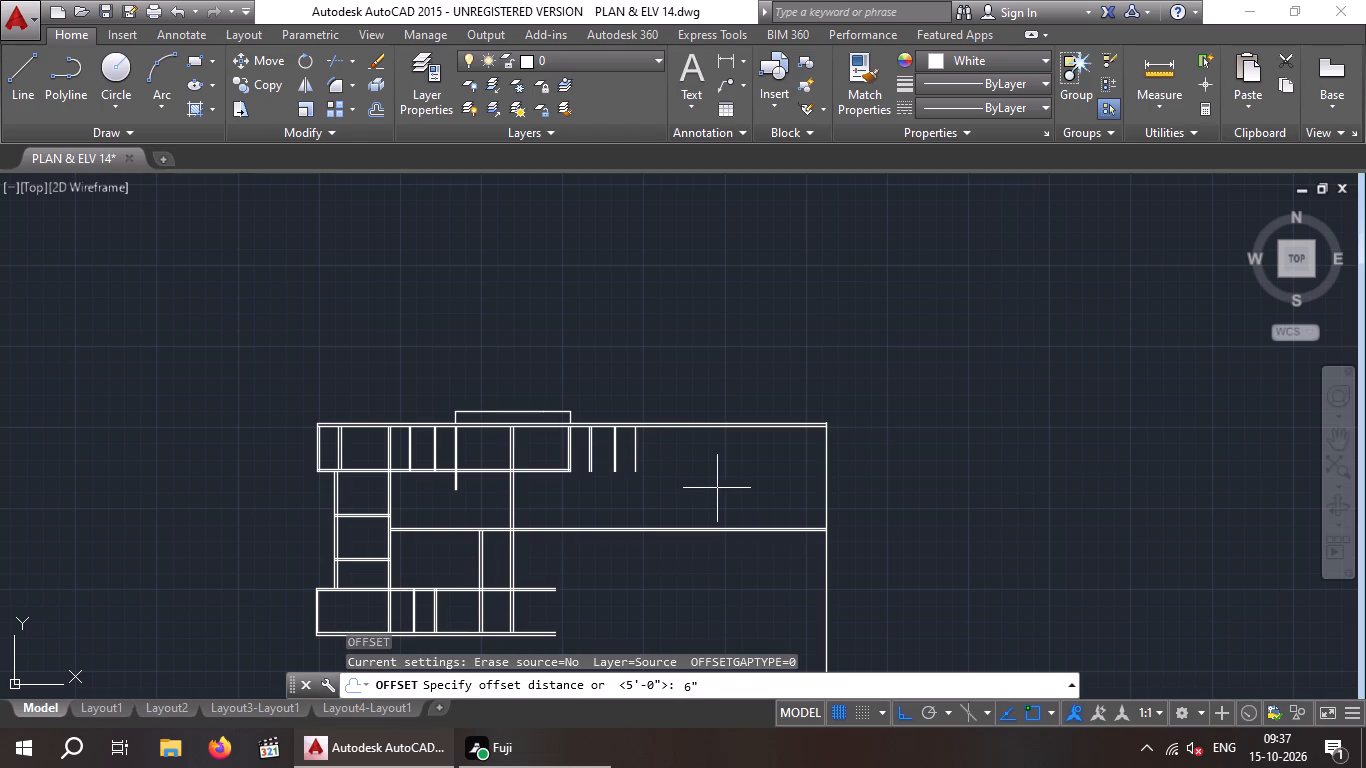
key("Return")
scroll(644, 437, "up", 2)
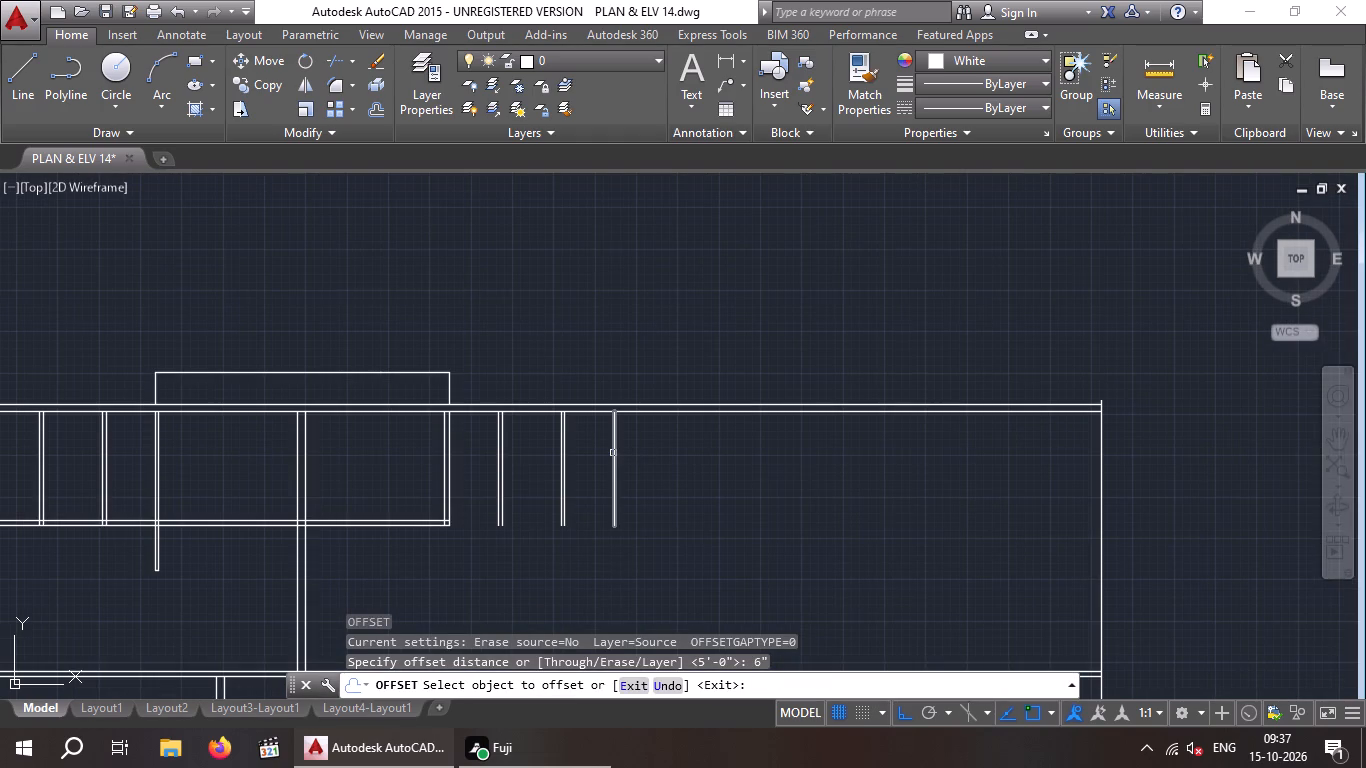
left_click(616, 445)
left_click(659, 450)
scroll(667, 449, "down", 1)
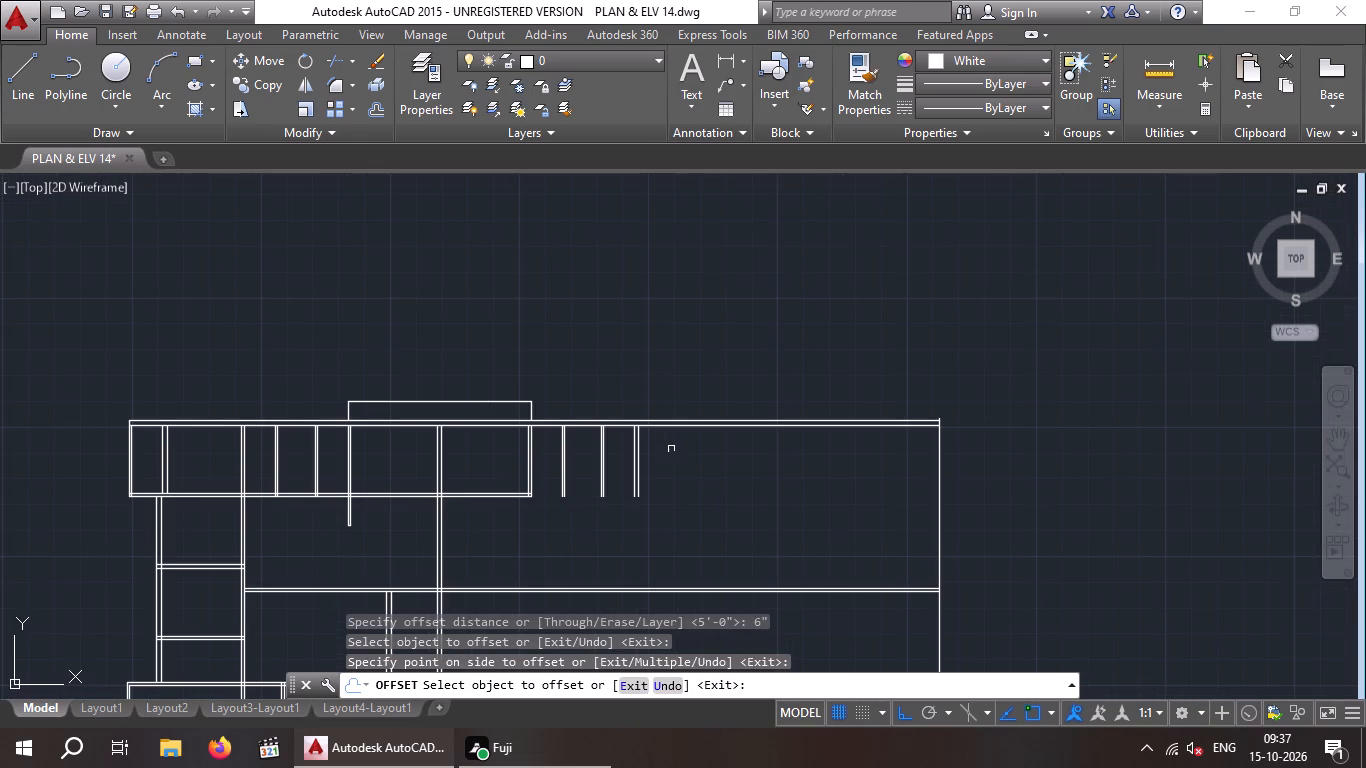
key("Escape")
key("Escape")
key("Escape")
Extend both lines of the new 6" wall down to the long horizontal middle wall.
scroll(671, 449, "down", 2)
middle_click_drag(671, 447, 637, 442)
middle_click_drag(610, 457, 596, 462)
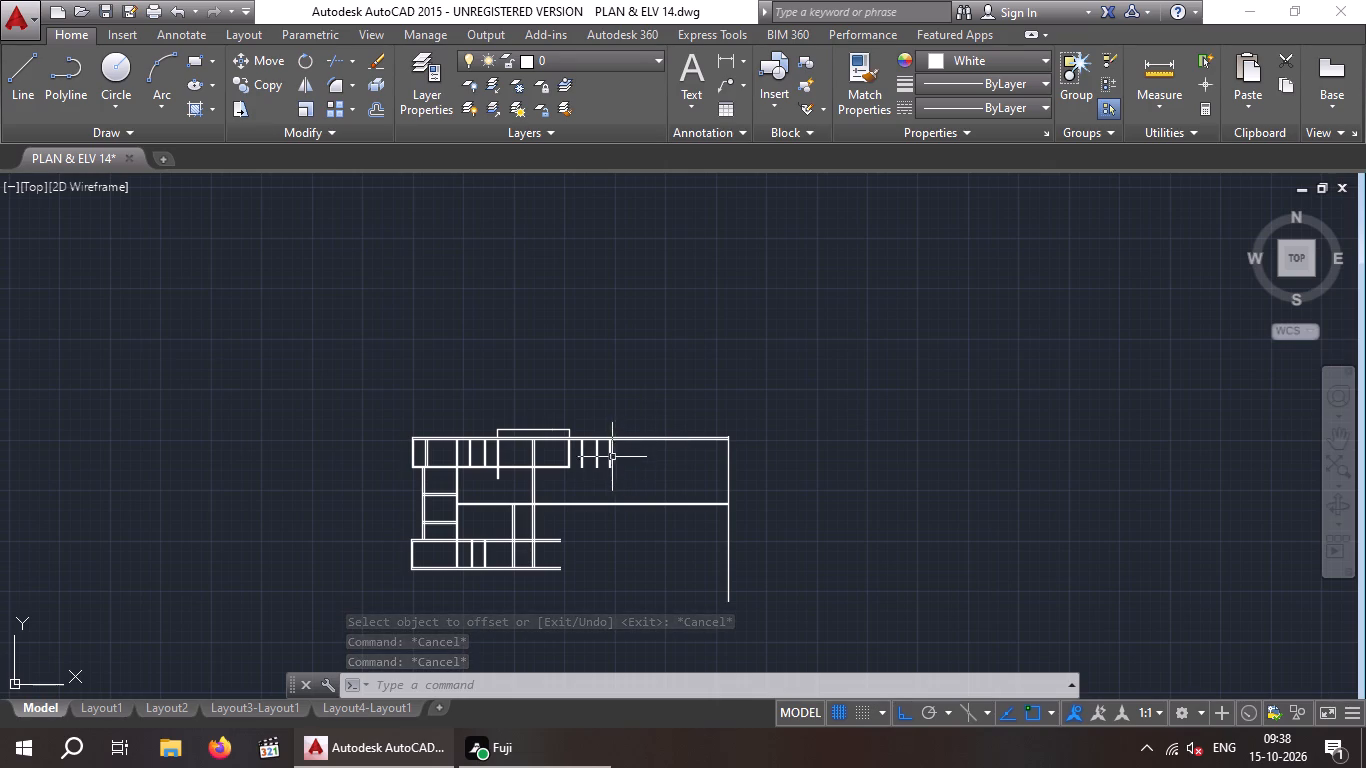
scroll(611, 455, "up", 3)
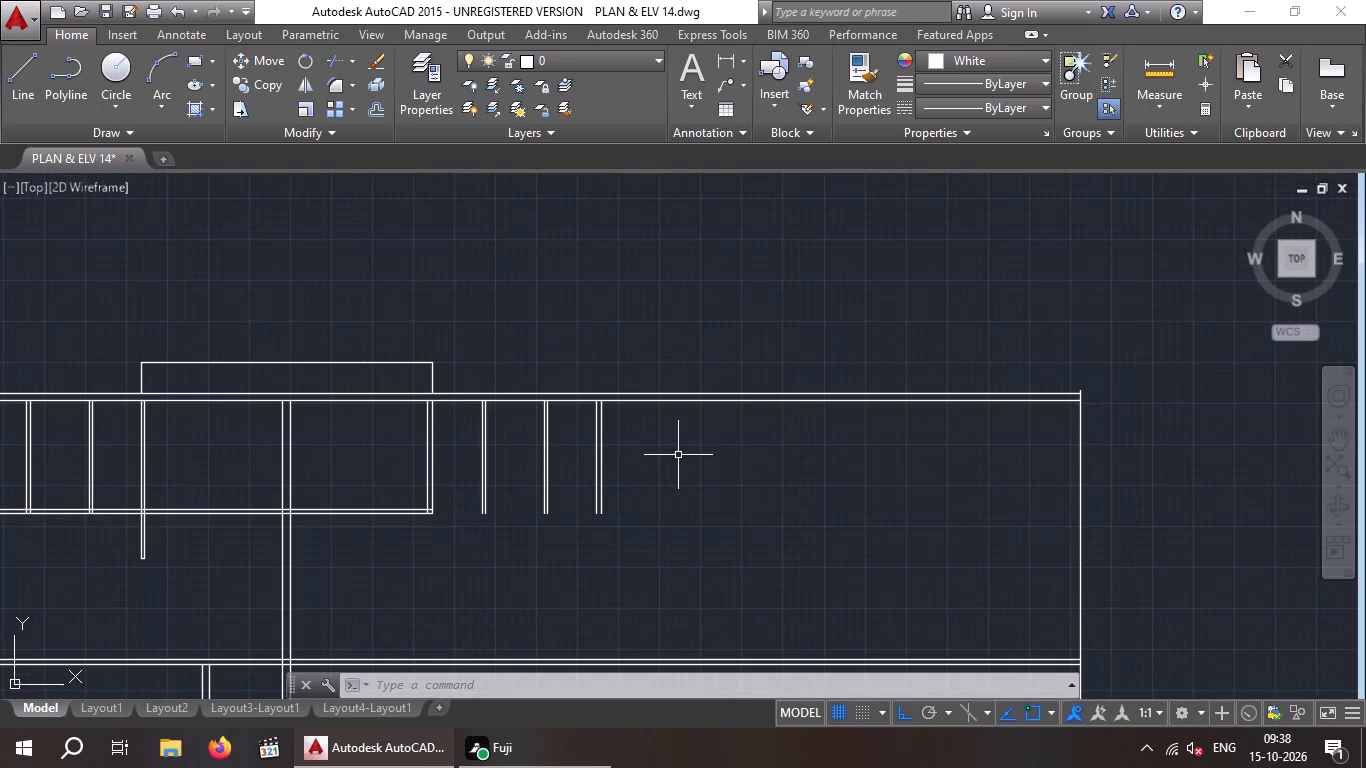
scroll(636, 458, "down", 1)
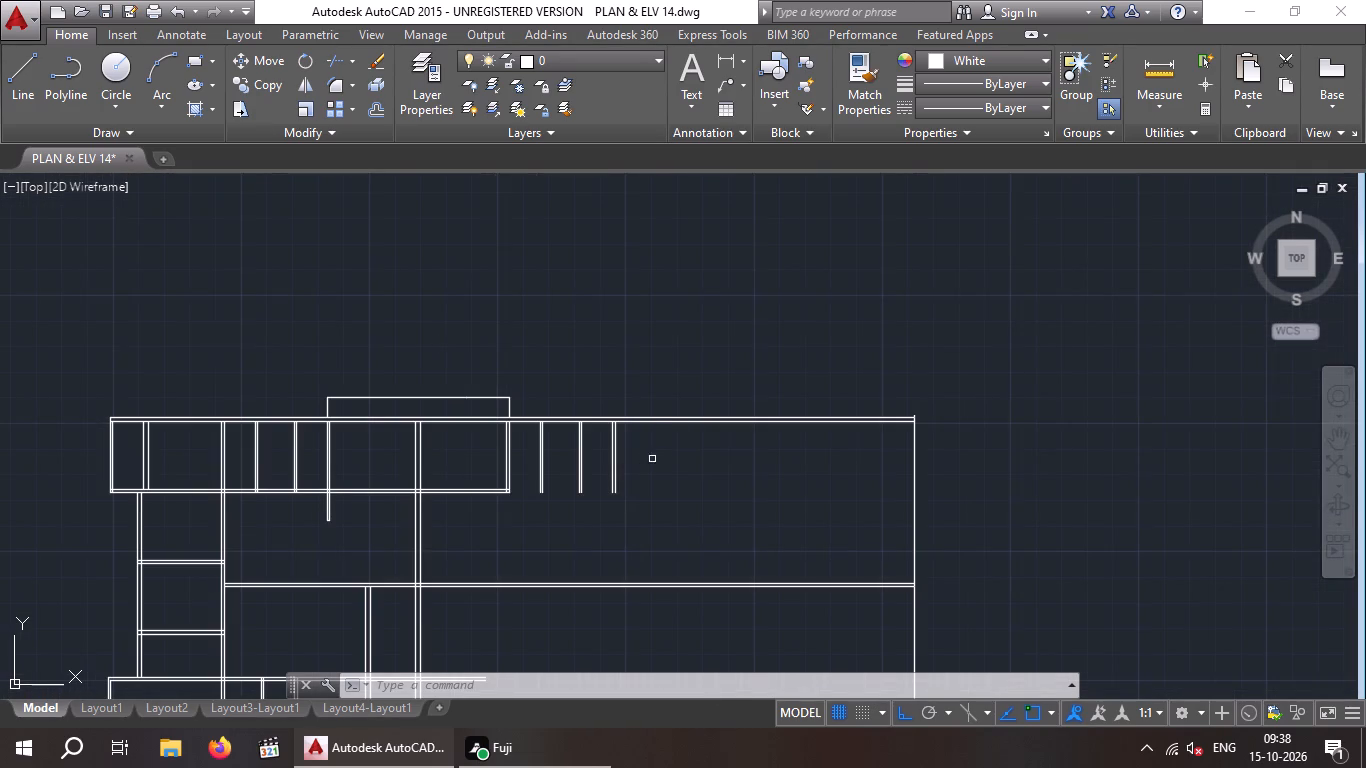
middle_click_drag(655, 454, 648, 422)
scroll(659, 444, "down", 2)
middle_click_drag(660, 444, 644, 440)
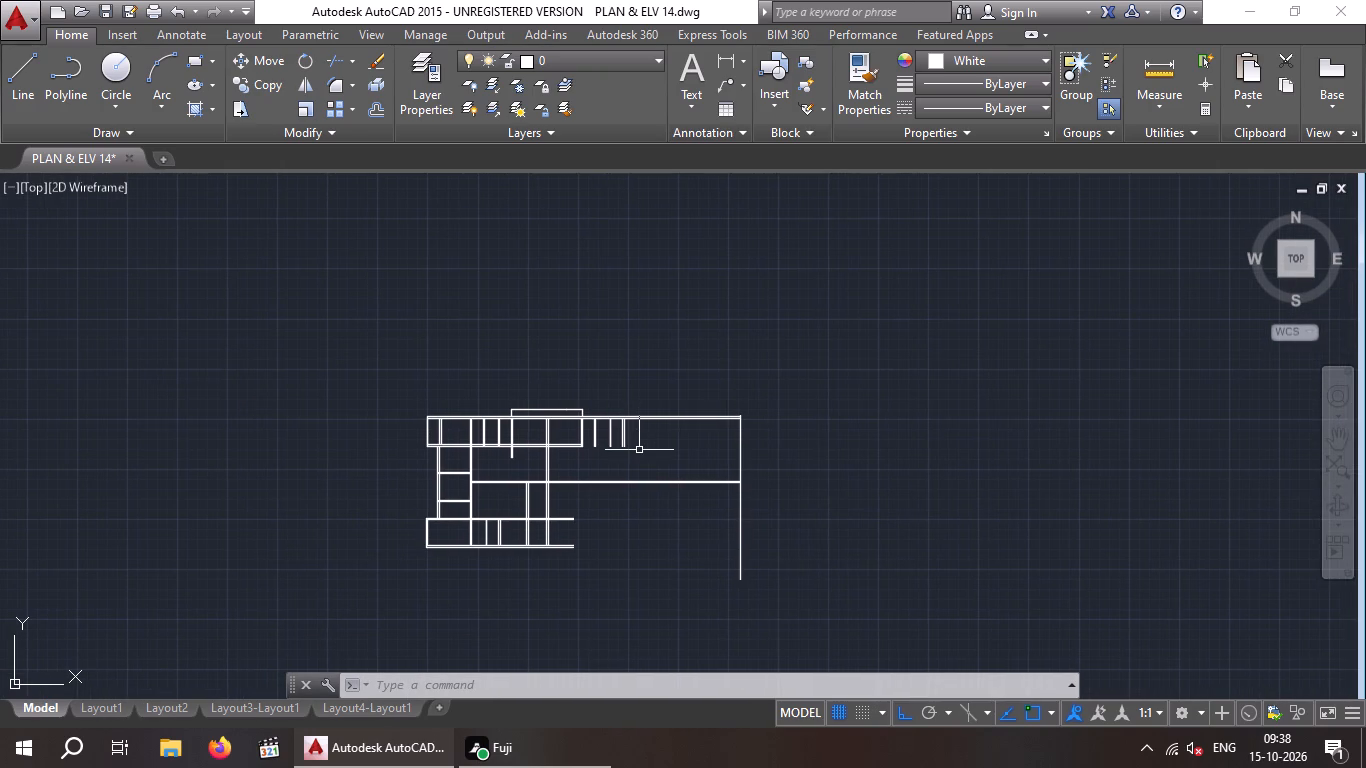
key("e")
type("X")
key("space")
key("space")
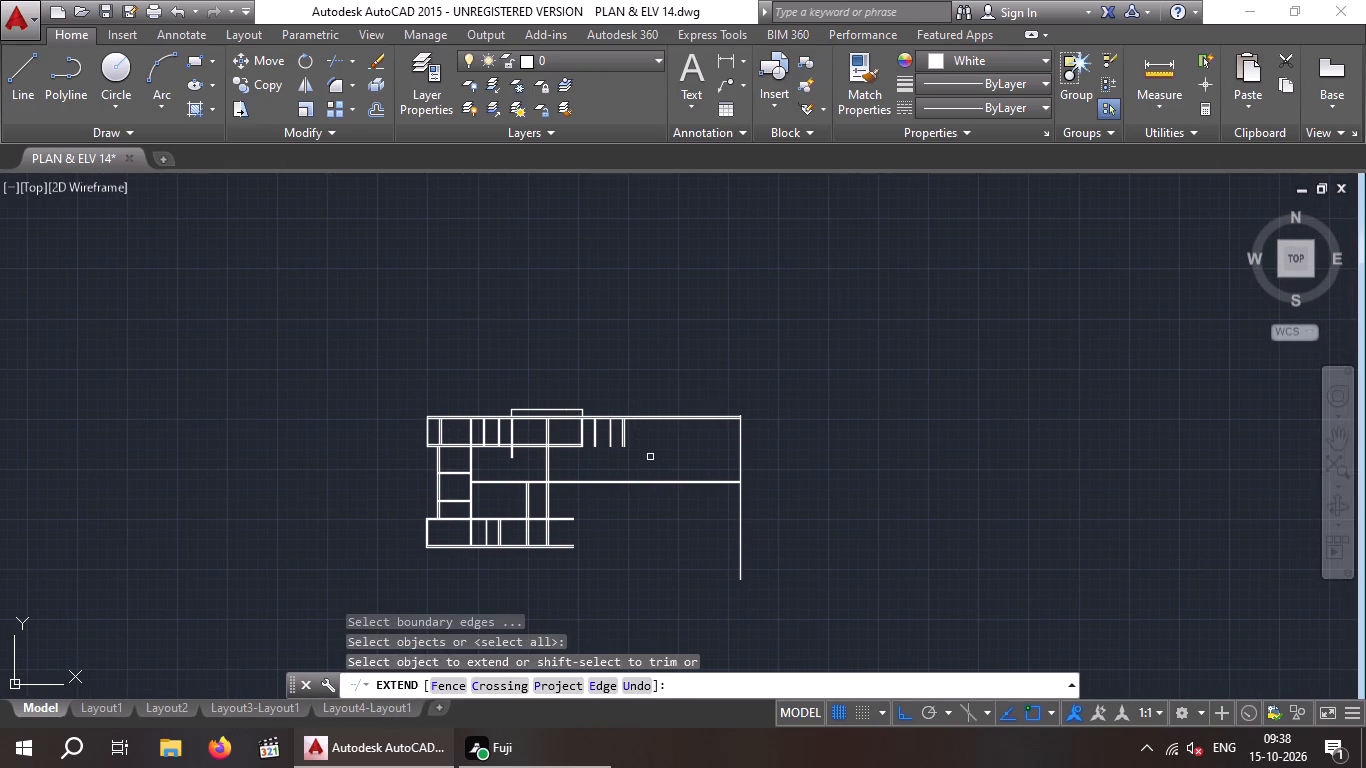
scroll(627, 441, "up", 1)
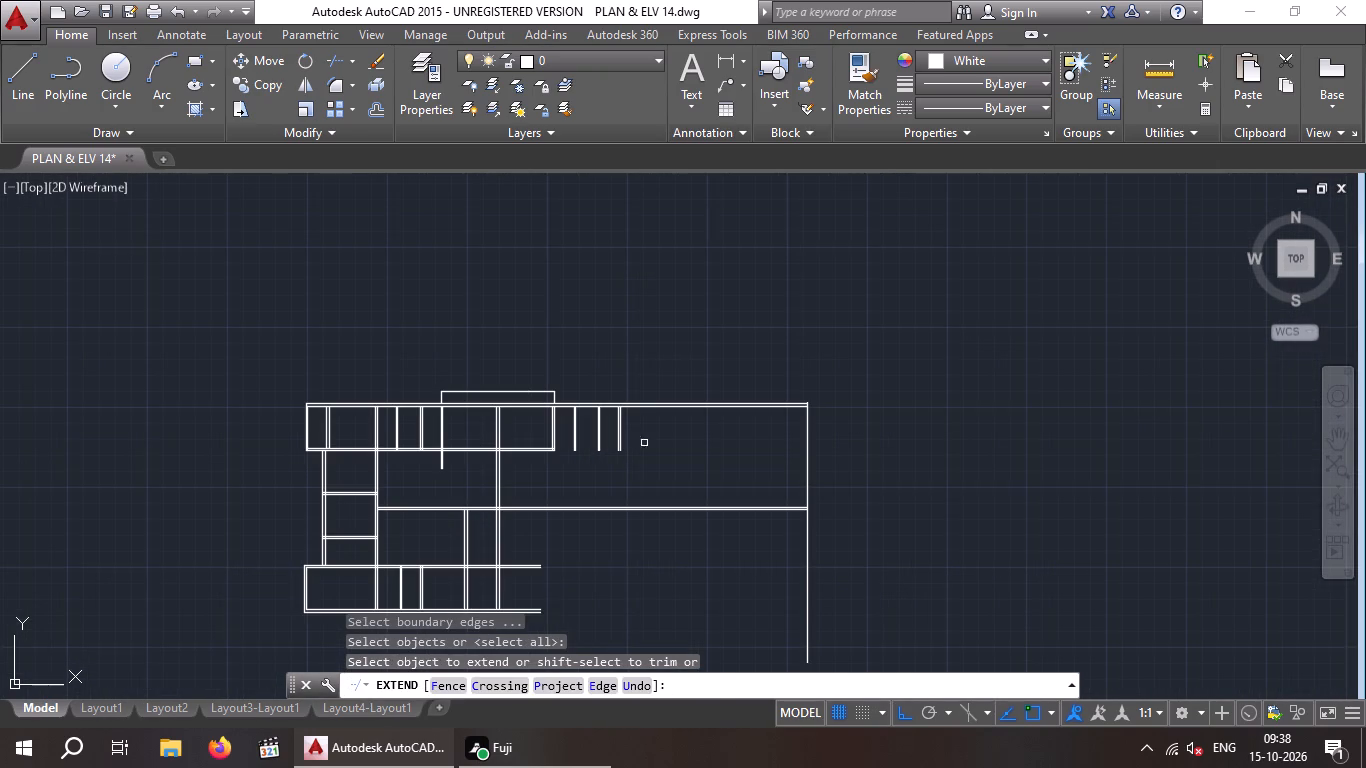
left_click_drag(666, 433, 648, 439)
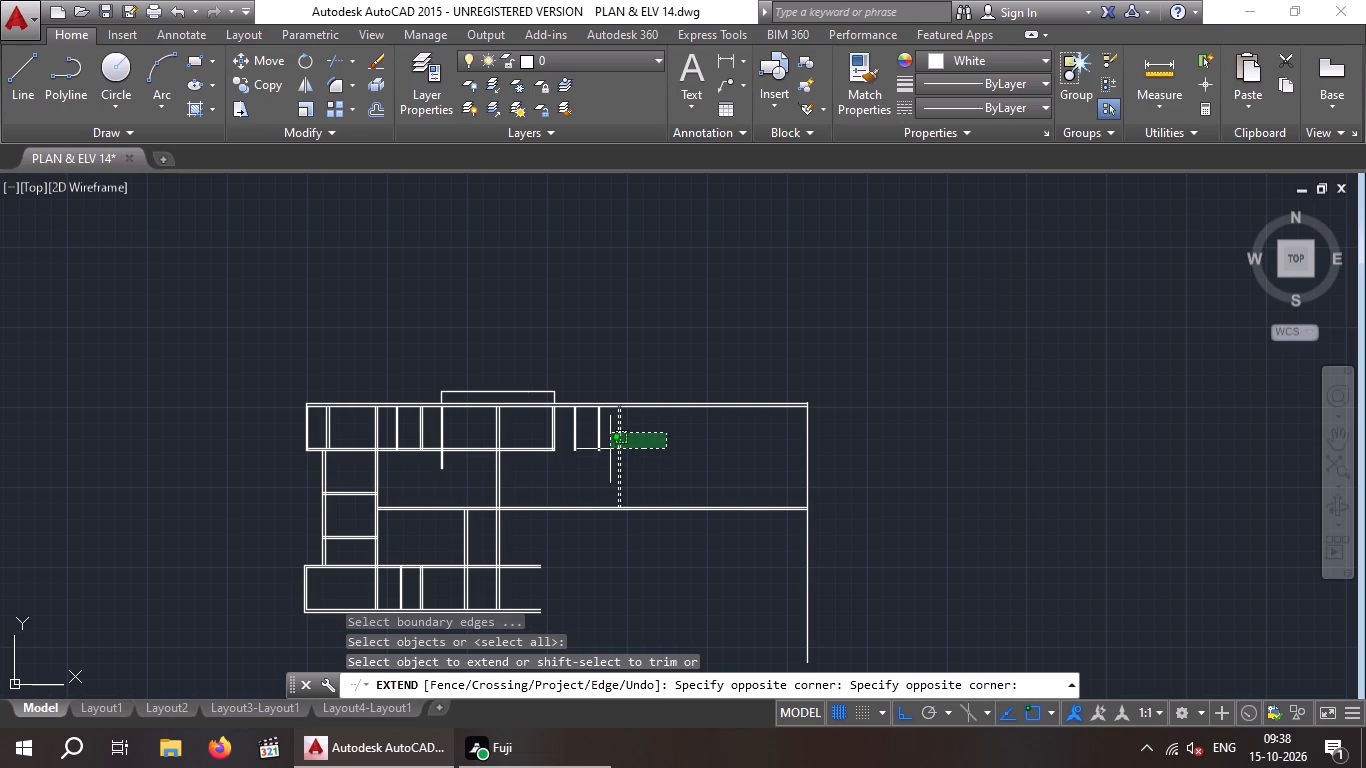
left_click(610, 449)
left_click_drag(646, 470, 627, 489)
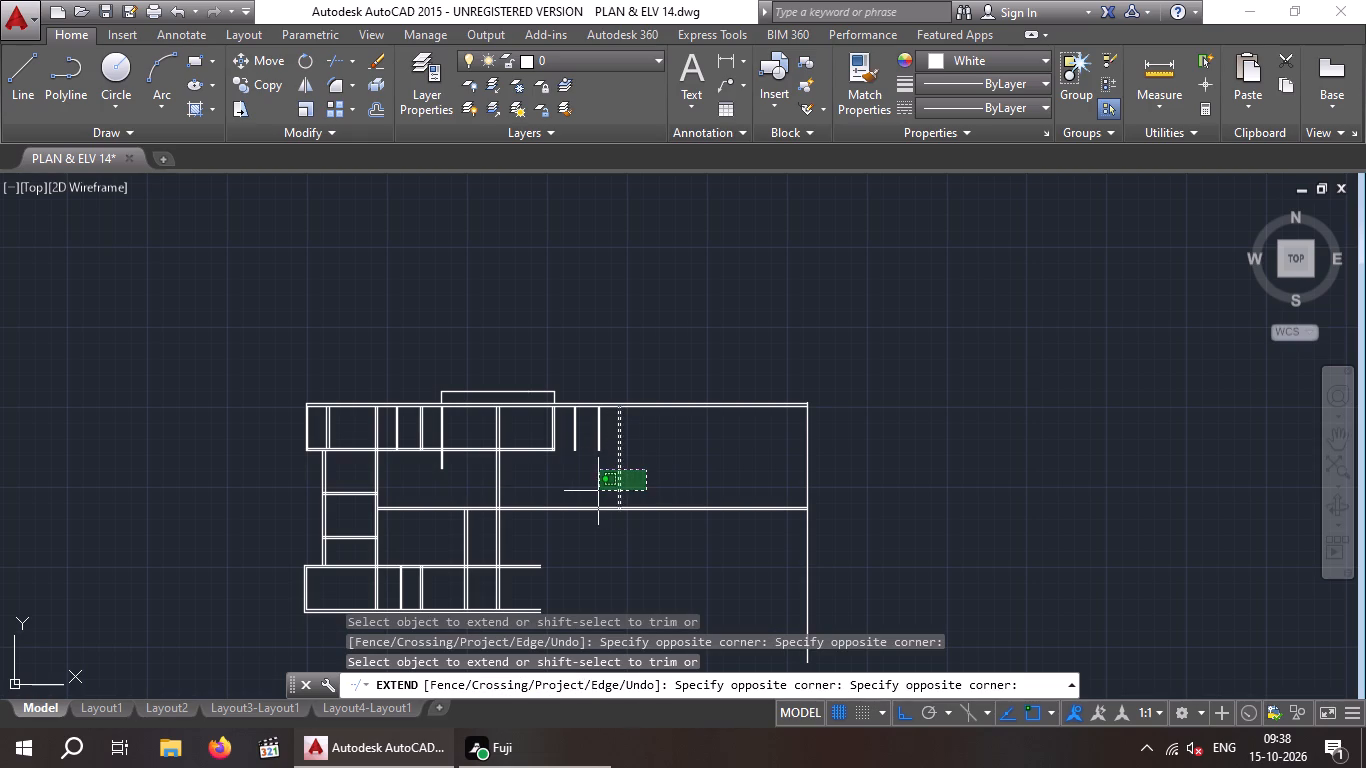
scroll(598, 491, "down", 1)
left_click(598, 491)
left_click_drag(655, 480, 597, 487)
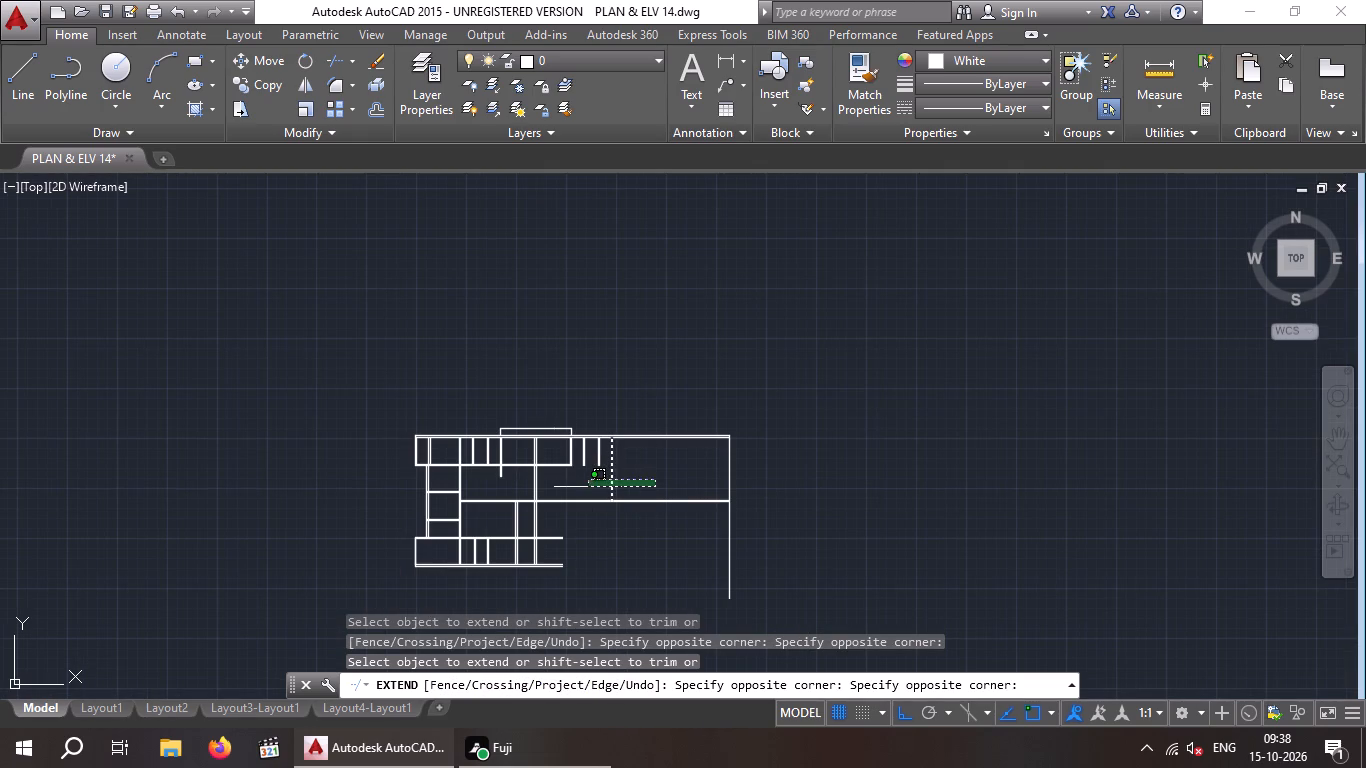
key("Escape")
Extend both lines of the plan's bottom wall right to the long vertical boundary line.
middle_click_drag(614, 522, 622, 492)
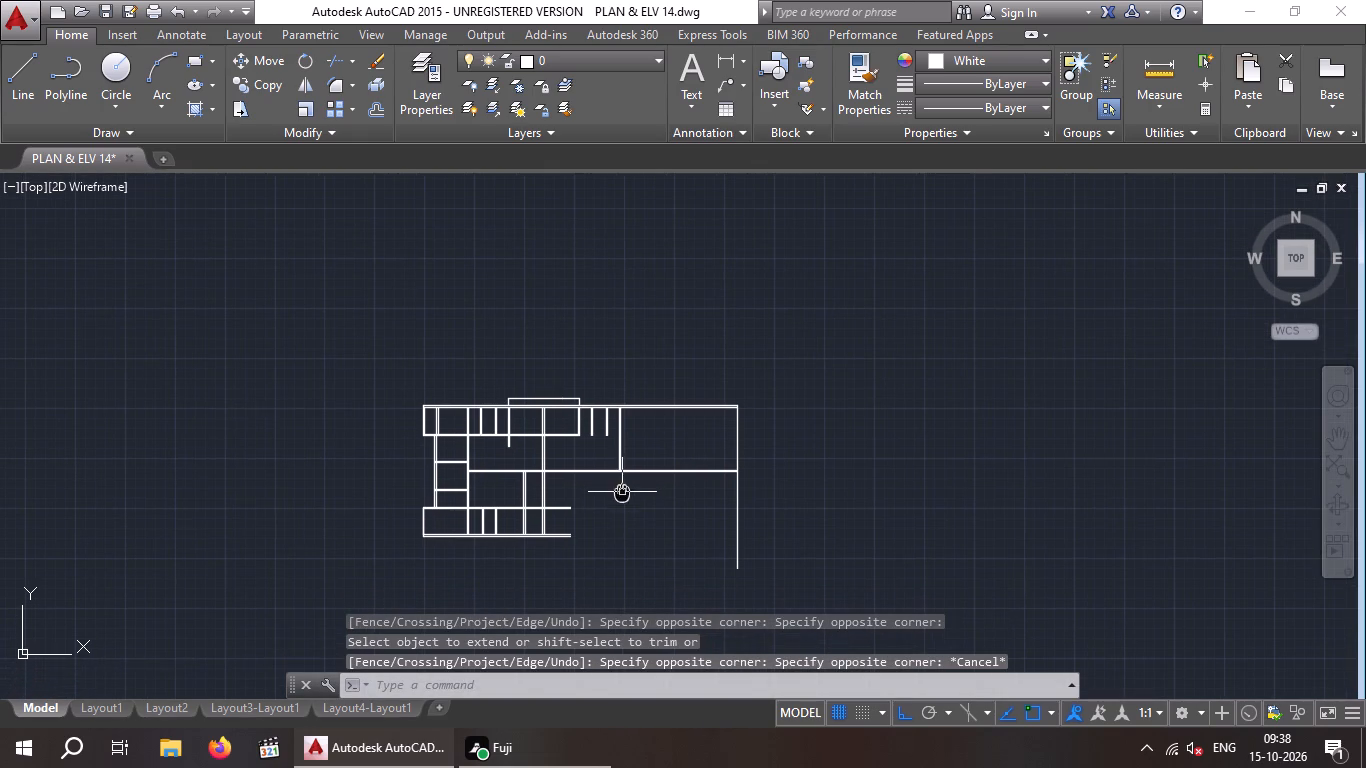
key("e")
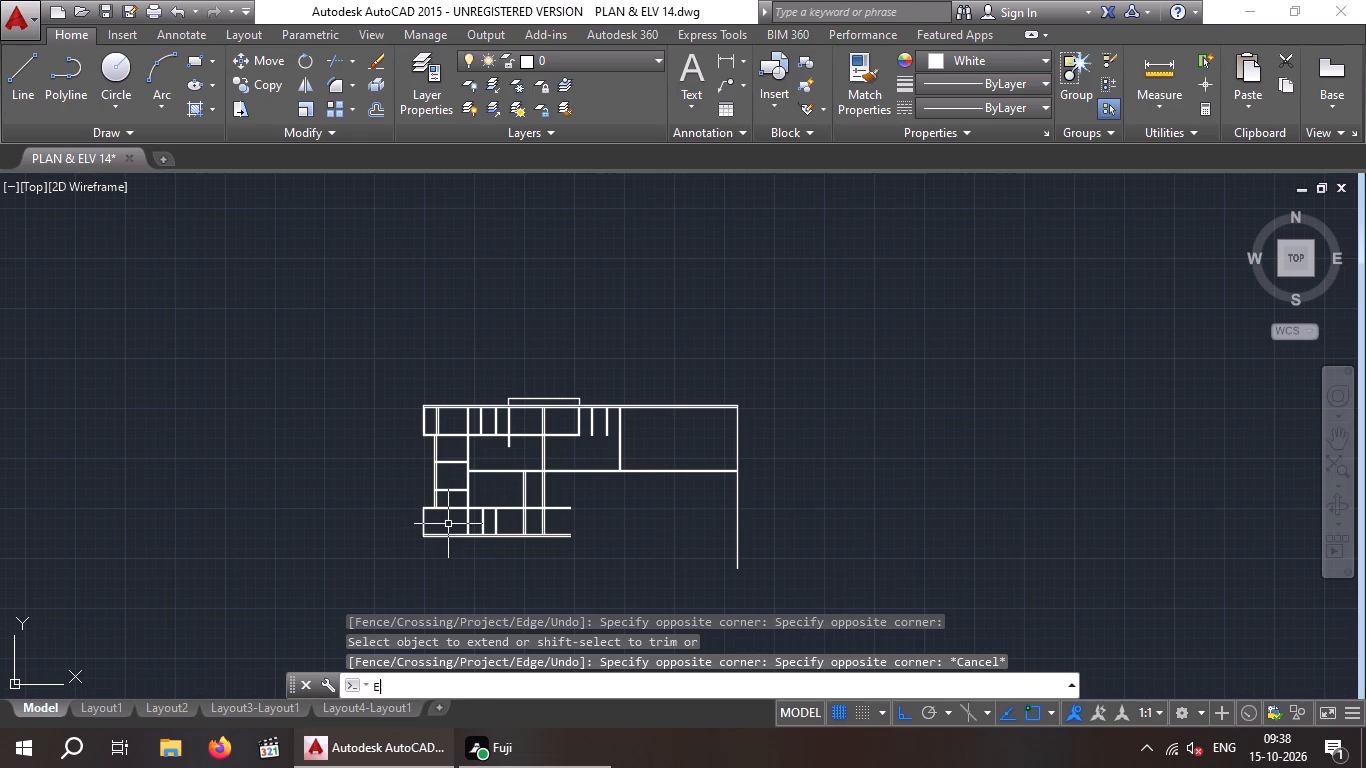
type("X")
key("space")
key("space")
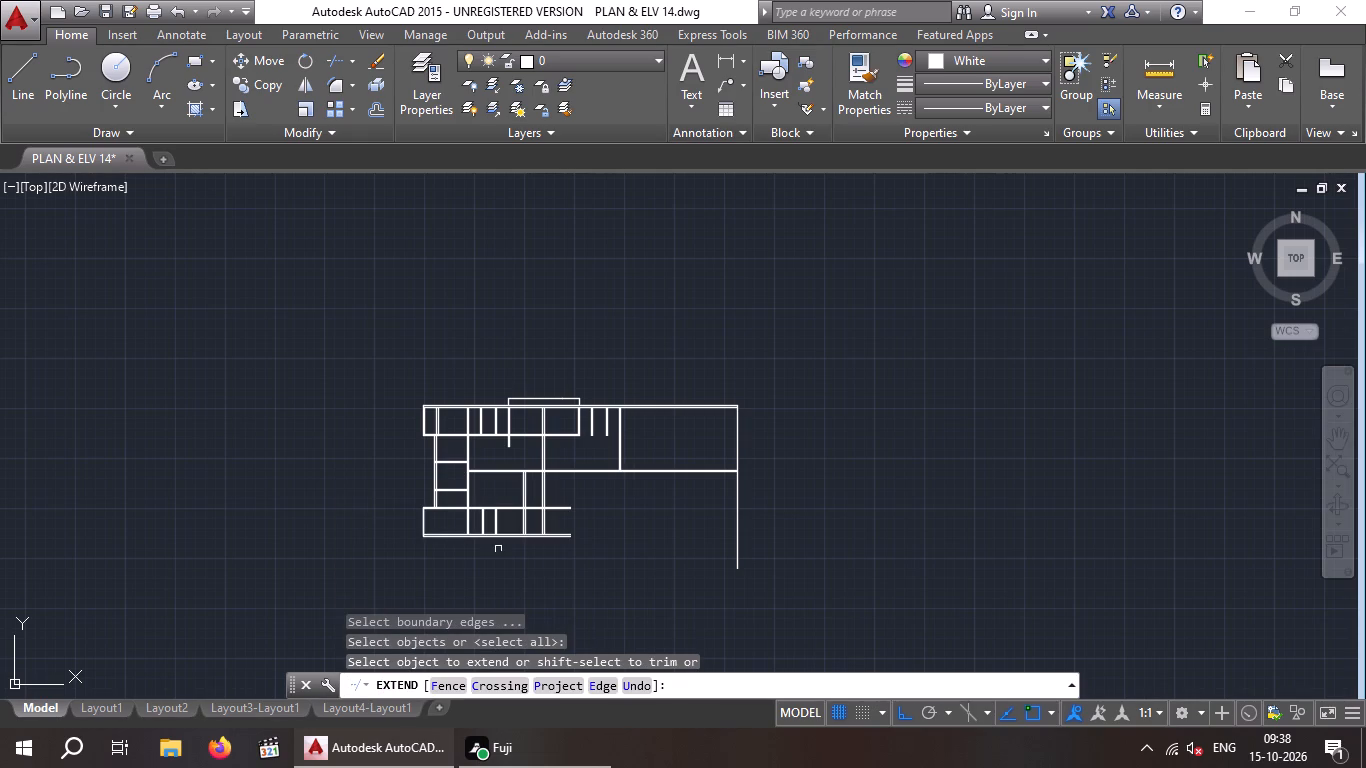
scroll(576, 543, "up", 2)
left_click_drag(553, 569, 553, 567)
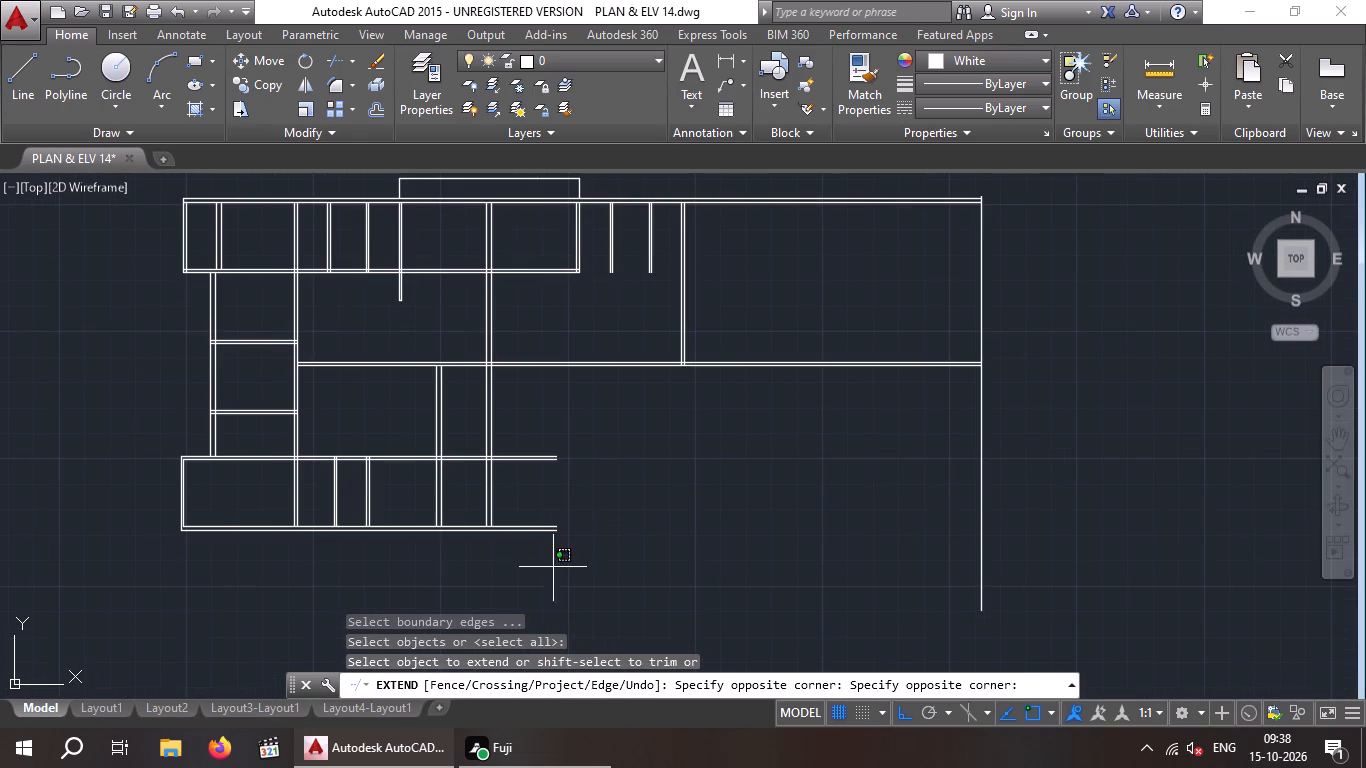
left_click_drag(553, 567, 545, 553)
left_click(527, 503)
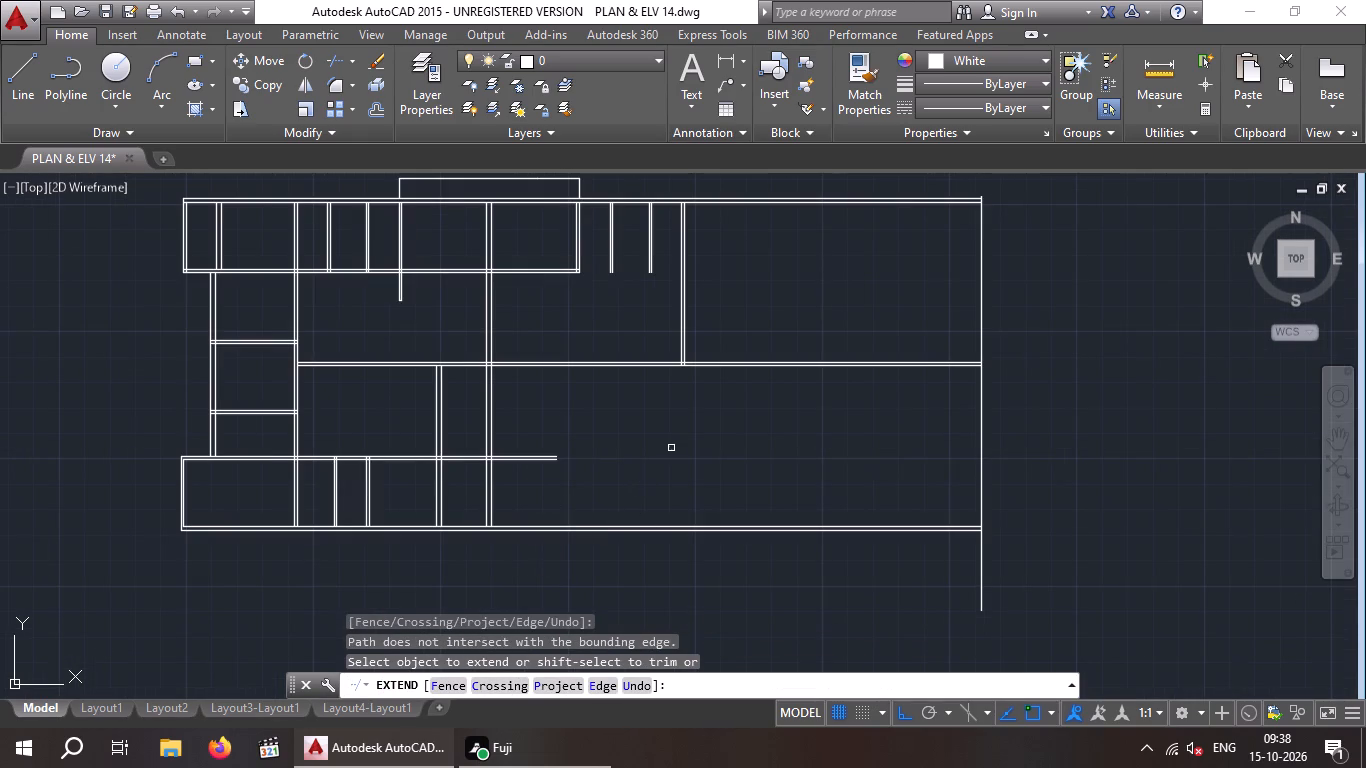
Extend both lines of the 6" vertical wall from the middle wall down to the bottom wall.
left_click(720, 297)
left_click(636, 319)
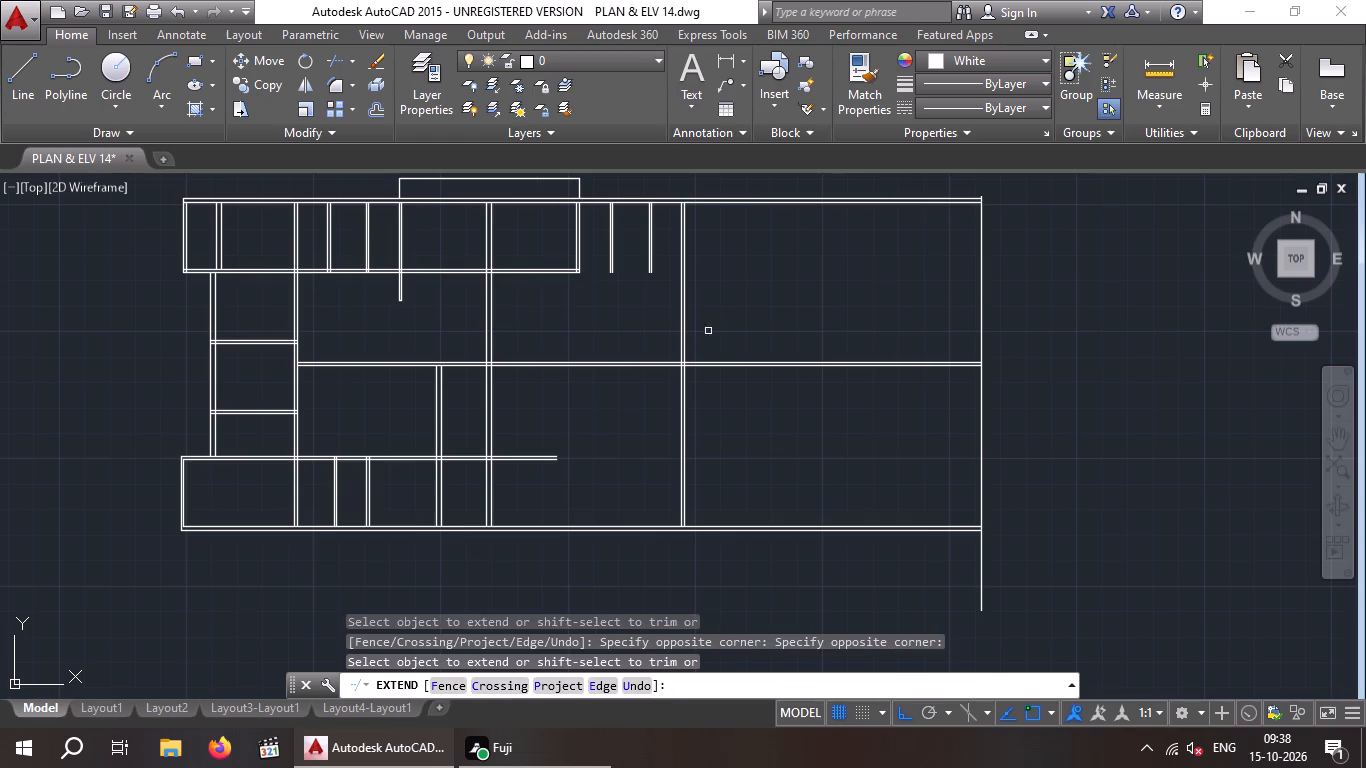
scroll(745, 292, "down", 1)
middle_click_drag(745, 291, 611, 364)
key("Escape")
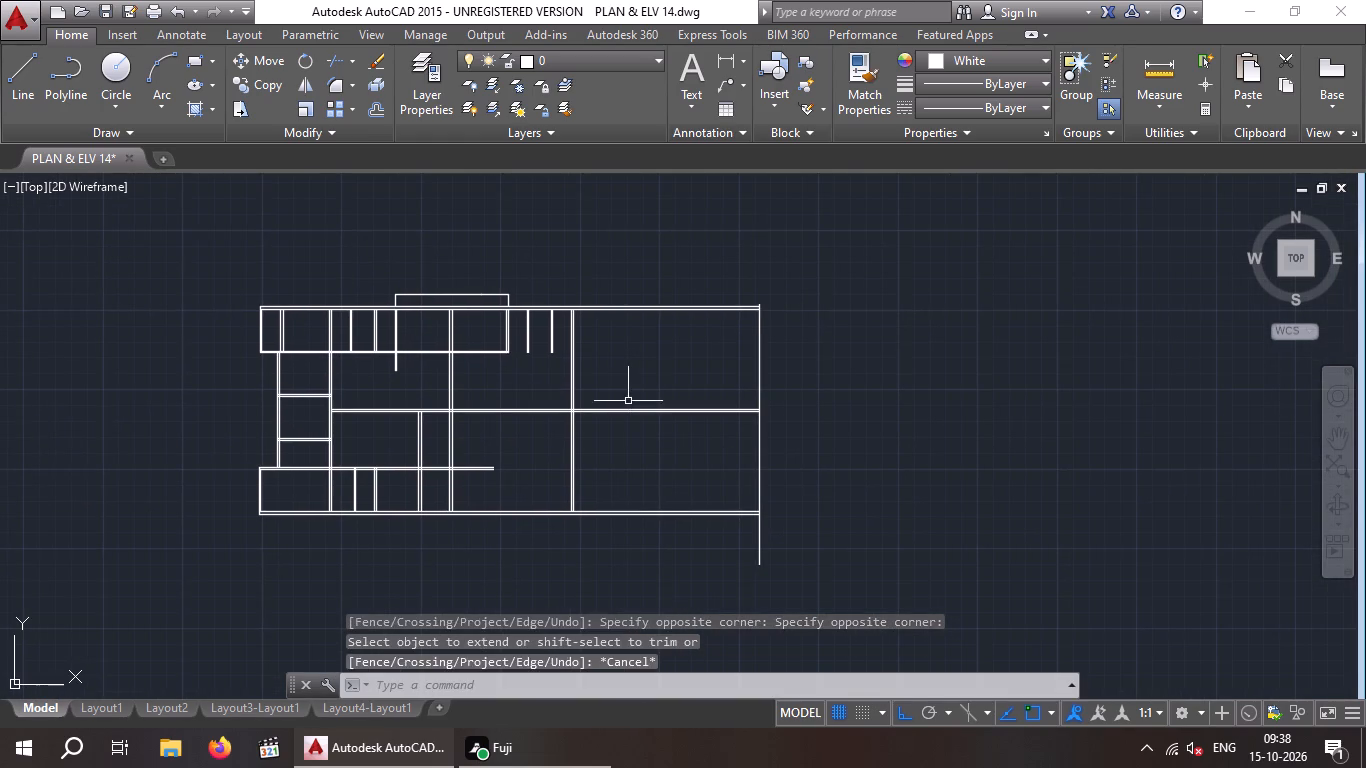
key("Escape")
key("Escape")
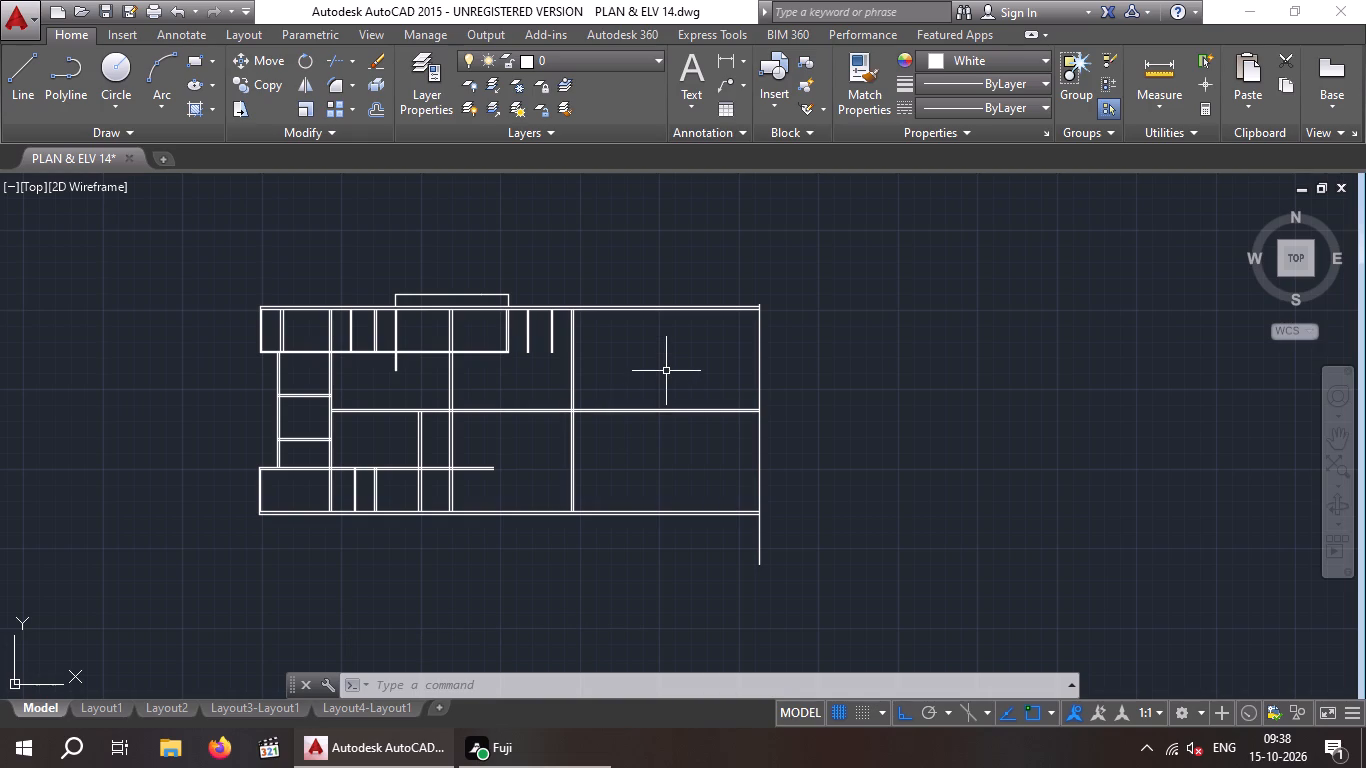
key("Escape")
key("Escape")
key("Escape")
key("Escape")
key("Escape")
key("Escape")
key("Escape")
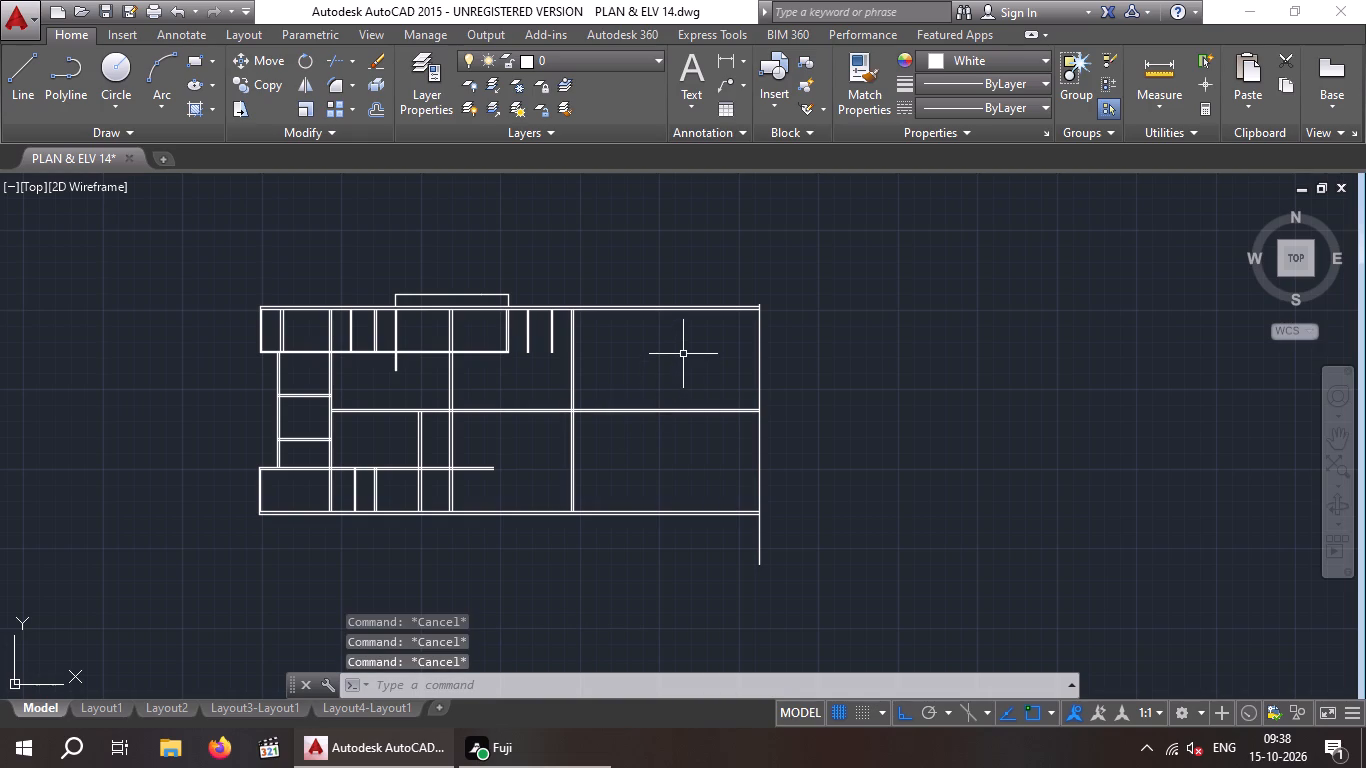
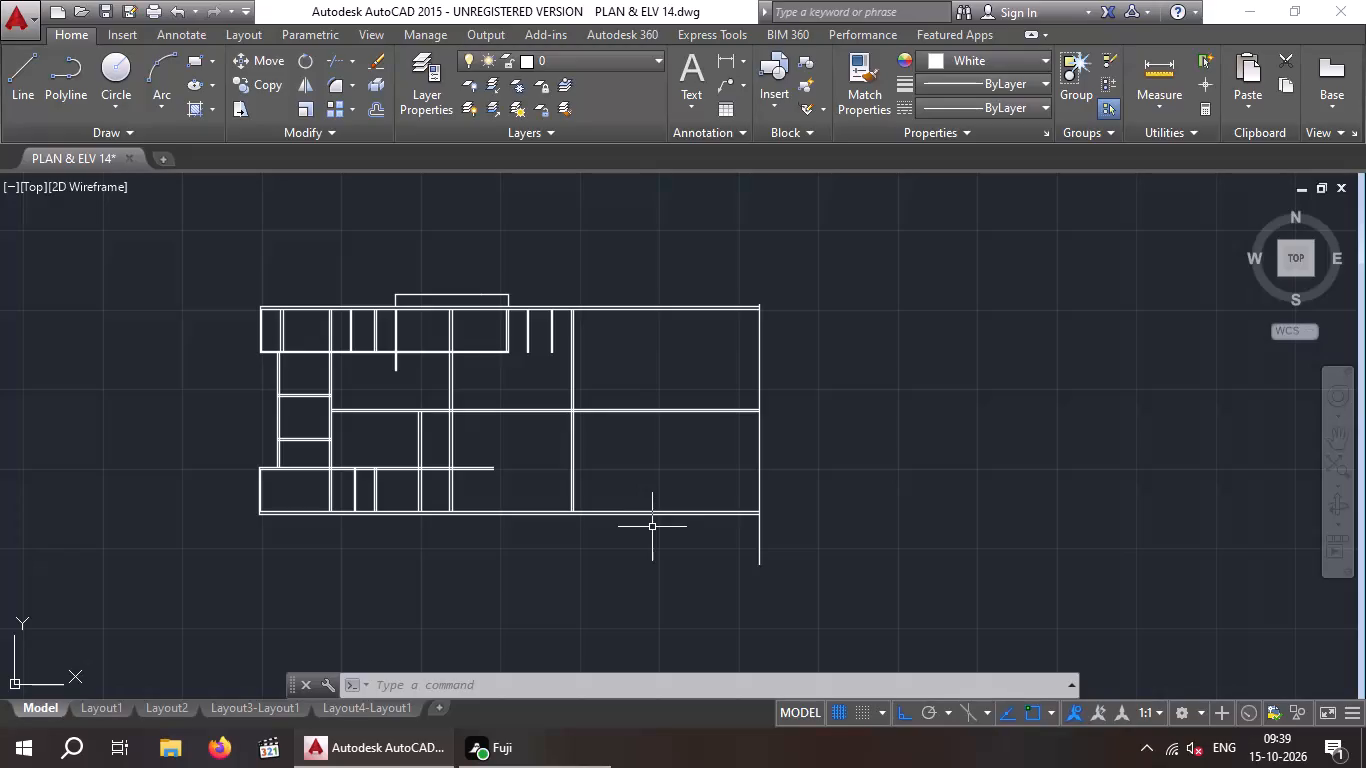
Offset the right line of the last full-height 6" vertical wall 12' to the right.
key("Escape")
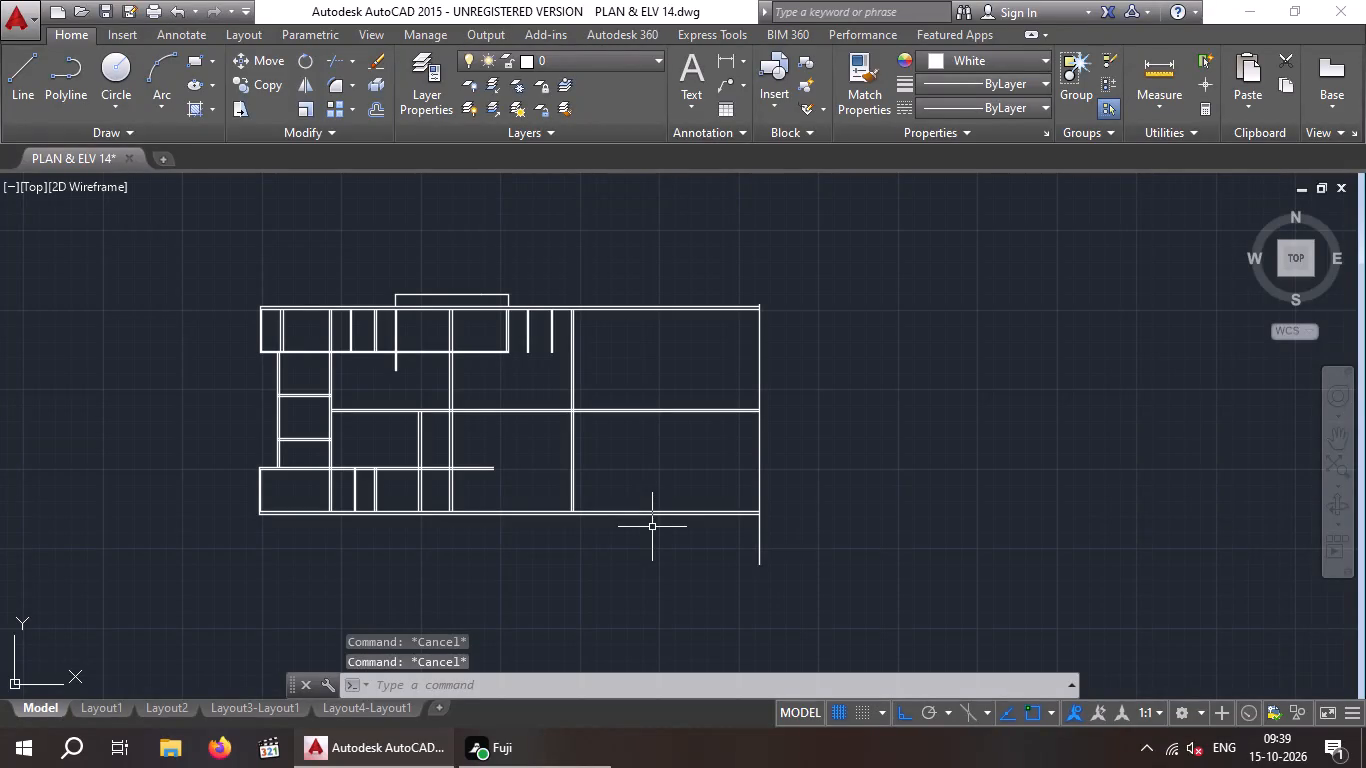
key("o")
key("Return")
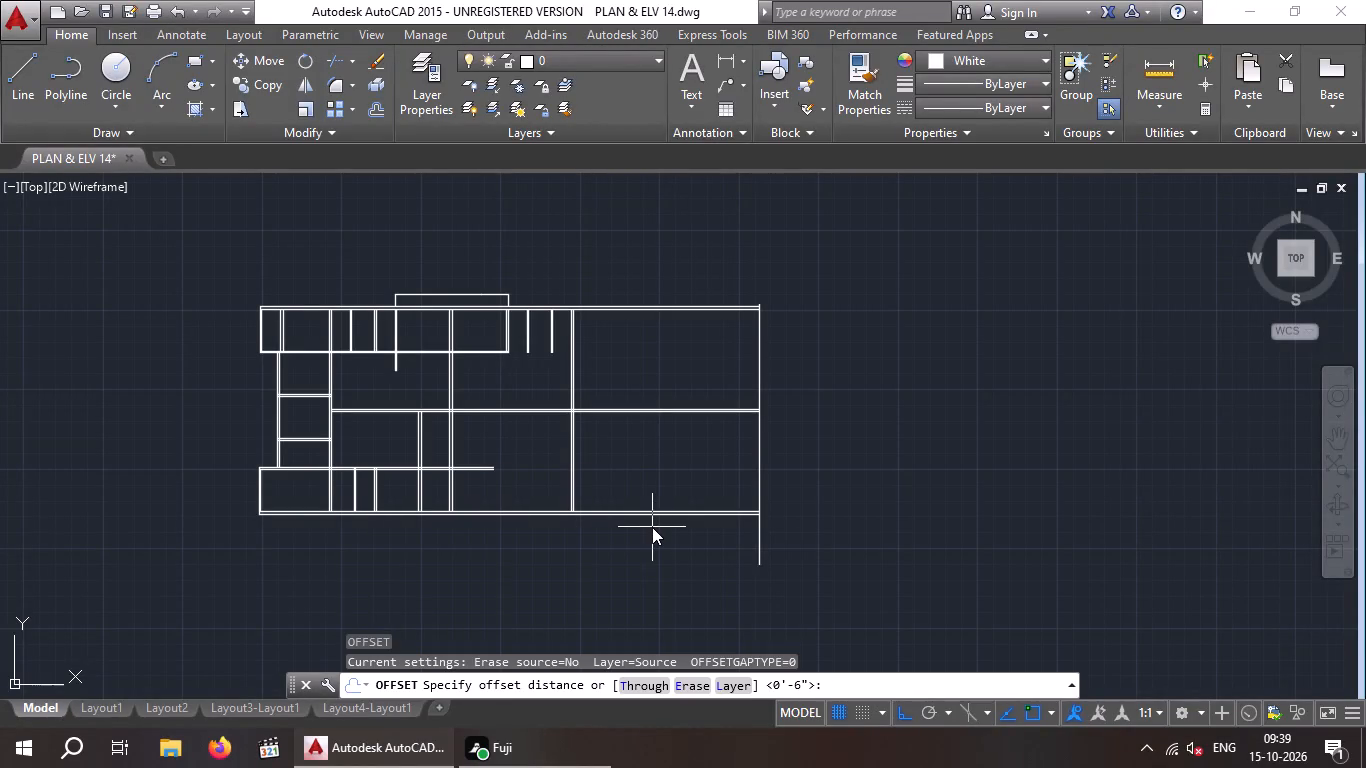
type("12")
key("apostrophe")
key("Return")
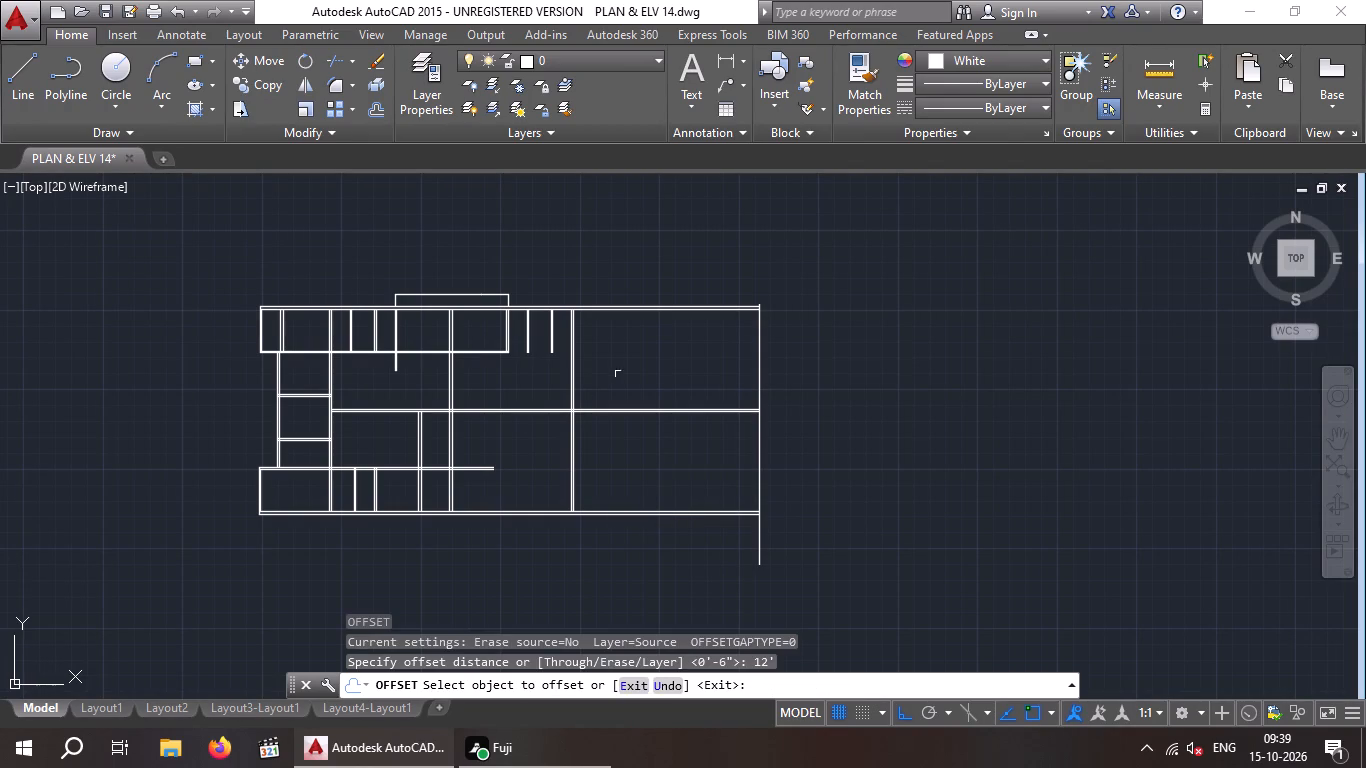
scroll(588, 375, "up", 4)
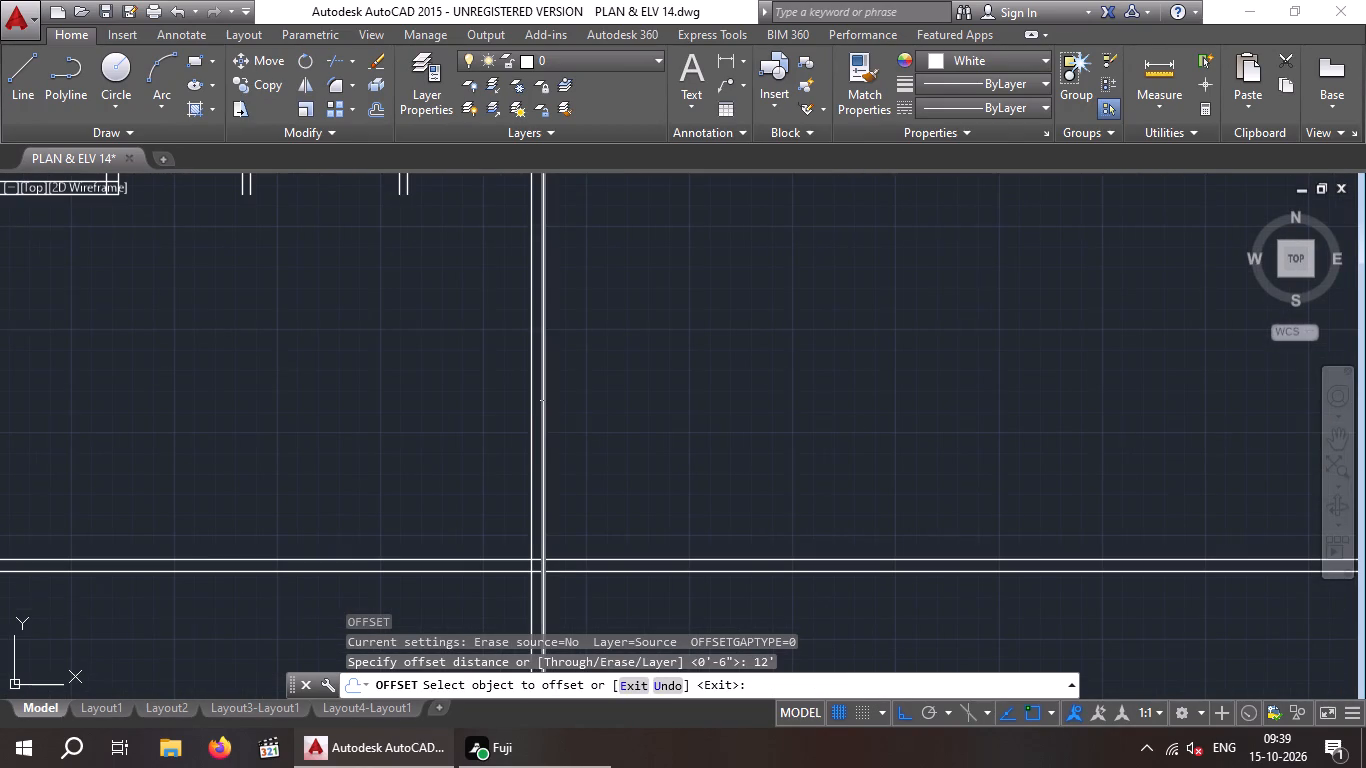
left_click_drag(543, 402, 566, 401)
left_click(669, 375)
scroll(667, 375, "down", 3)
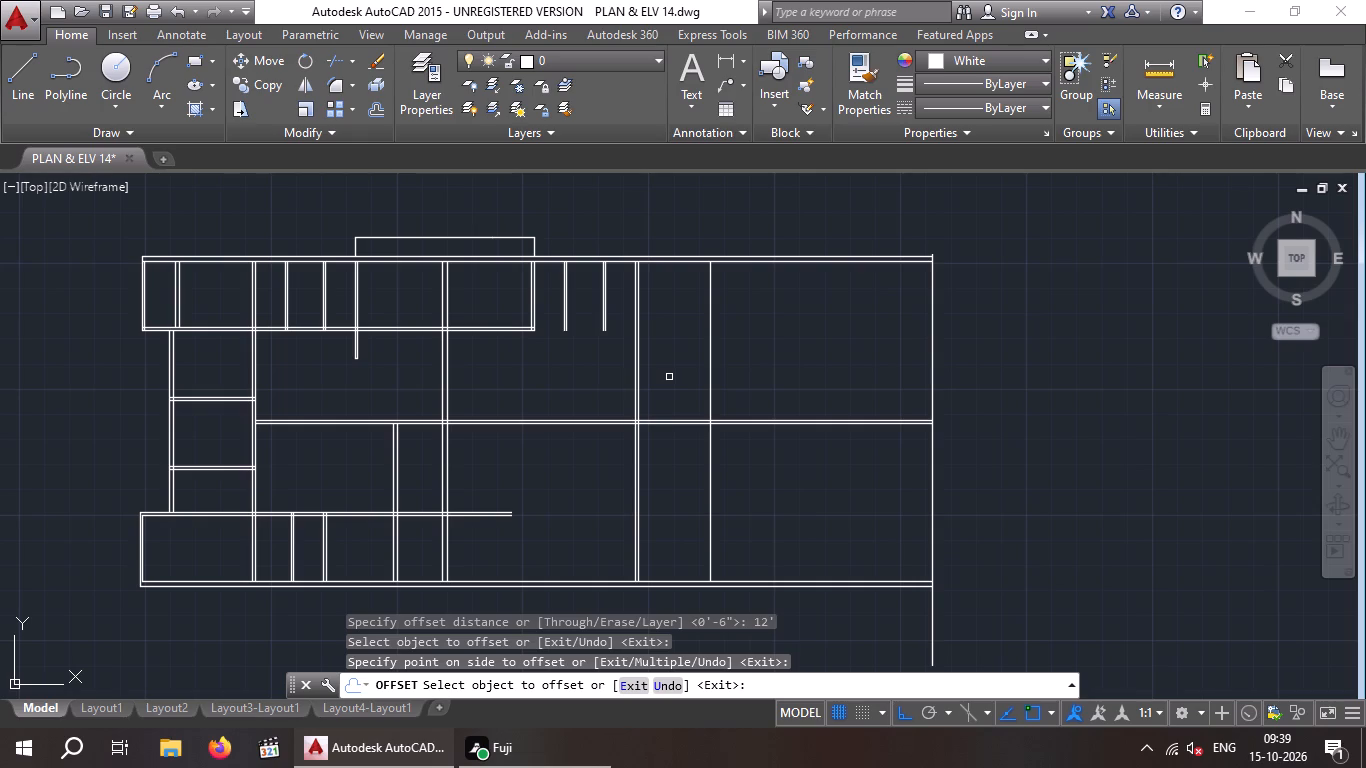
key("Escape")
key("Escape")
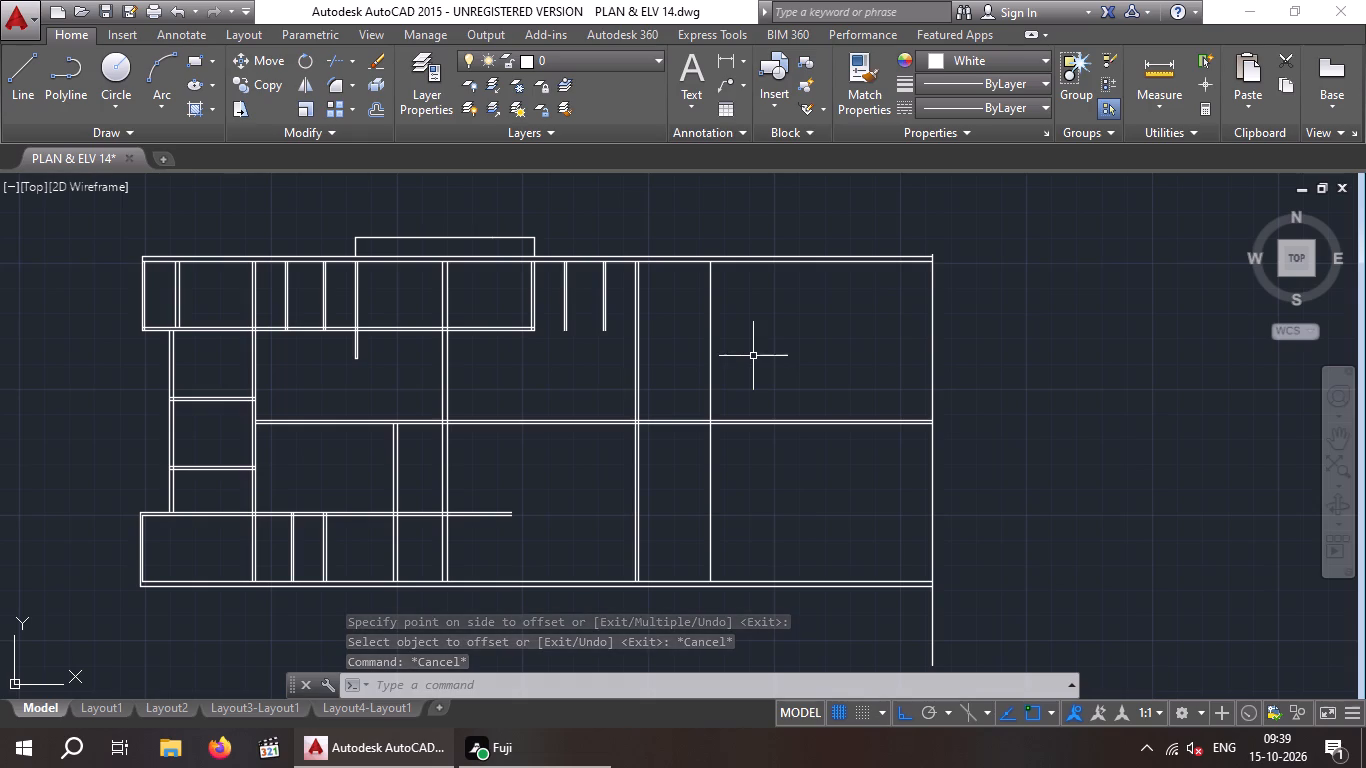
Offset the new vertical line 6" to the right to form a 6" wall.
key("o")
key("Return")
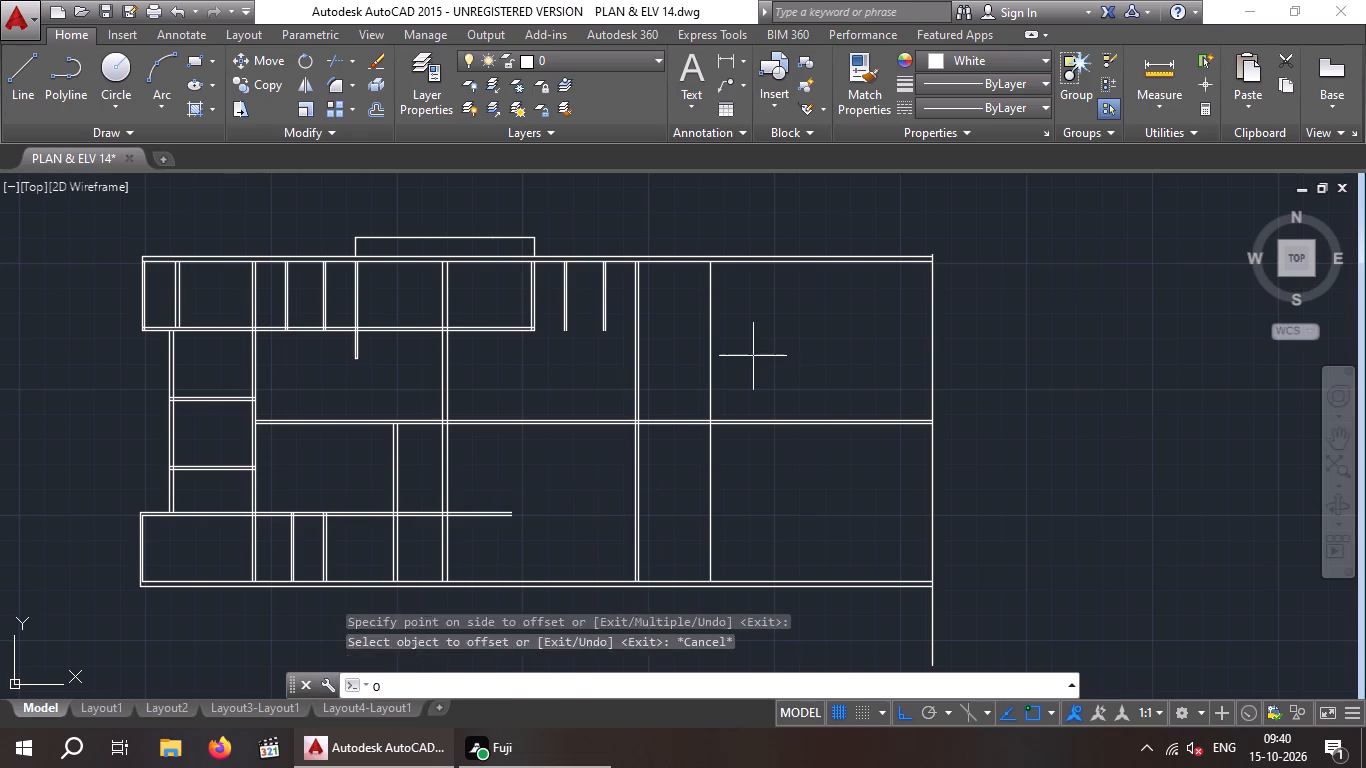
key("6")
key("shift+quotedbl")
key("Return")
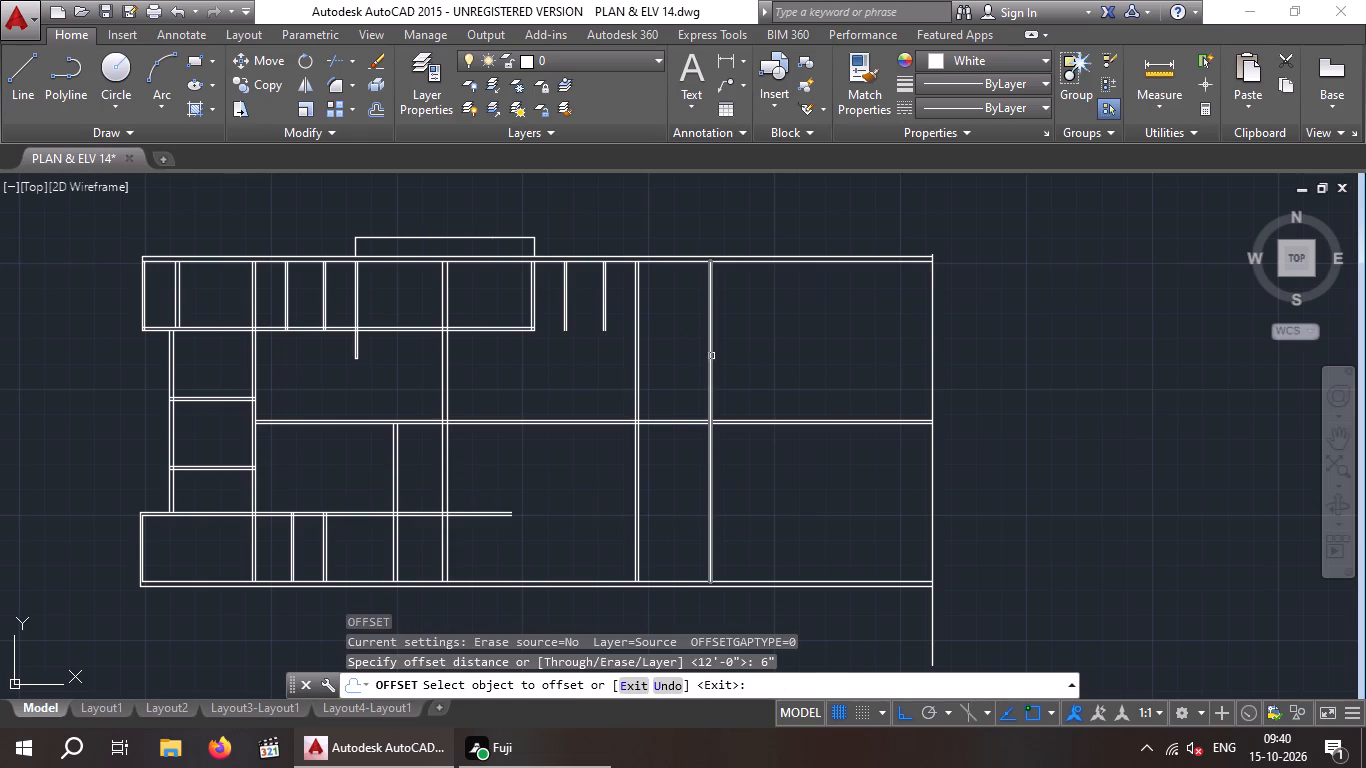
left_click(711, 356)
left_click(781, 350)
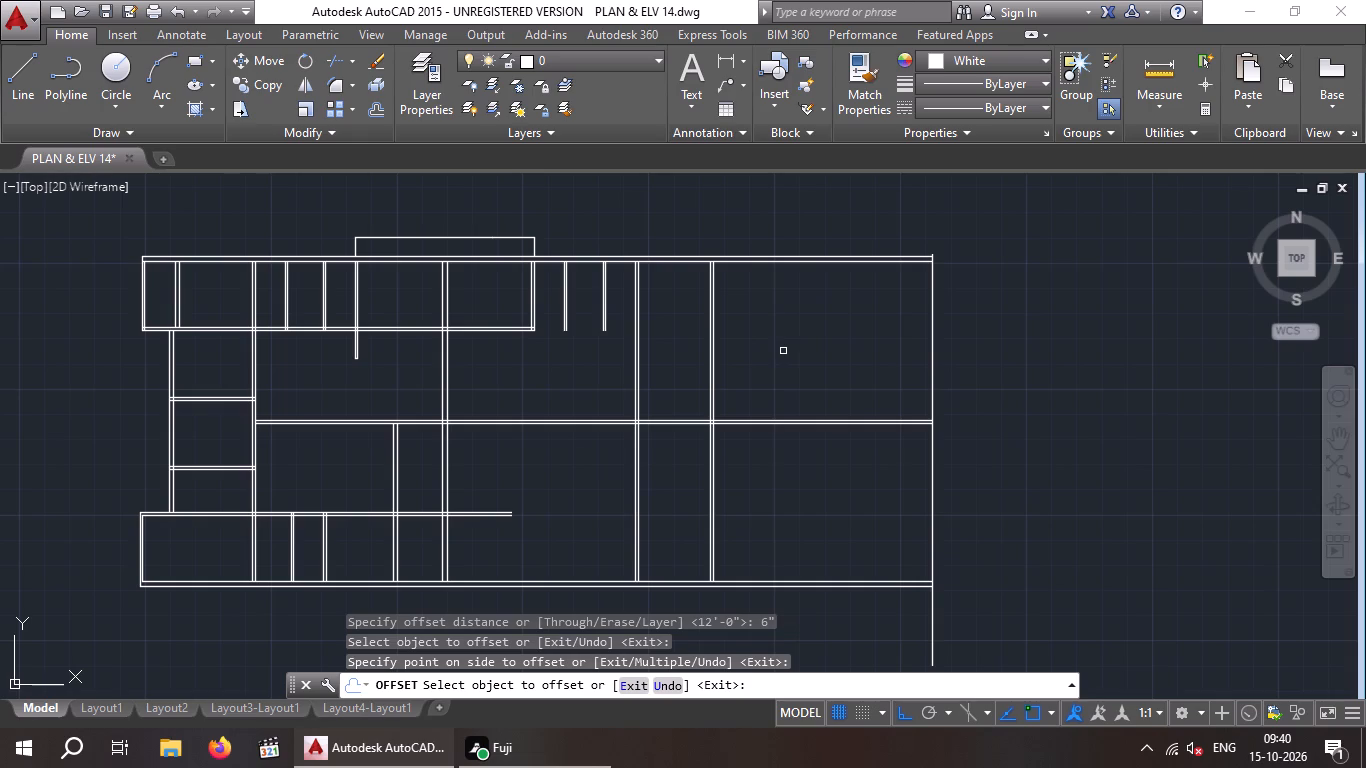
key("Escape")
key("Escape")
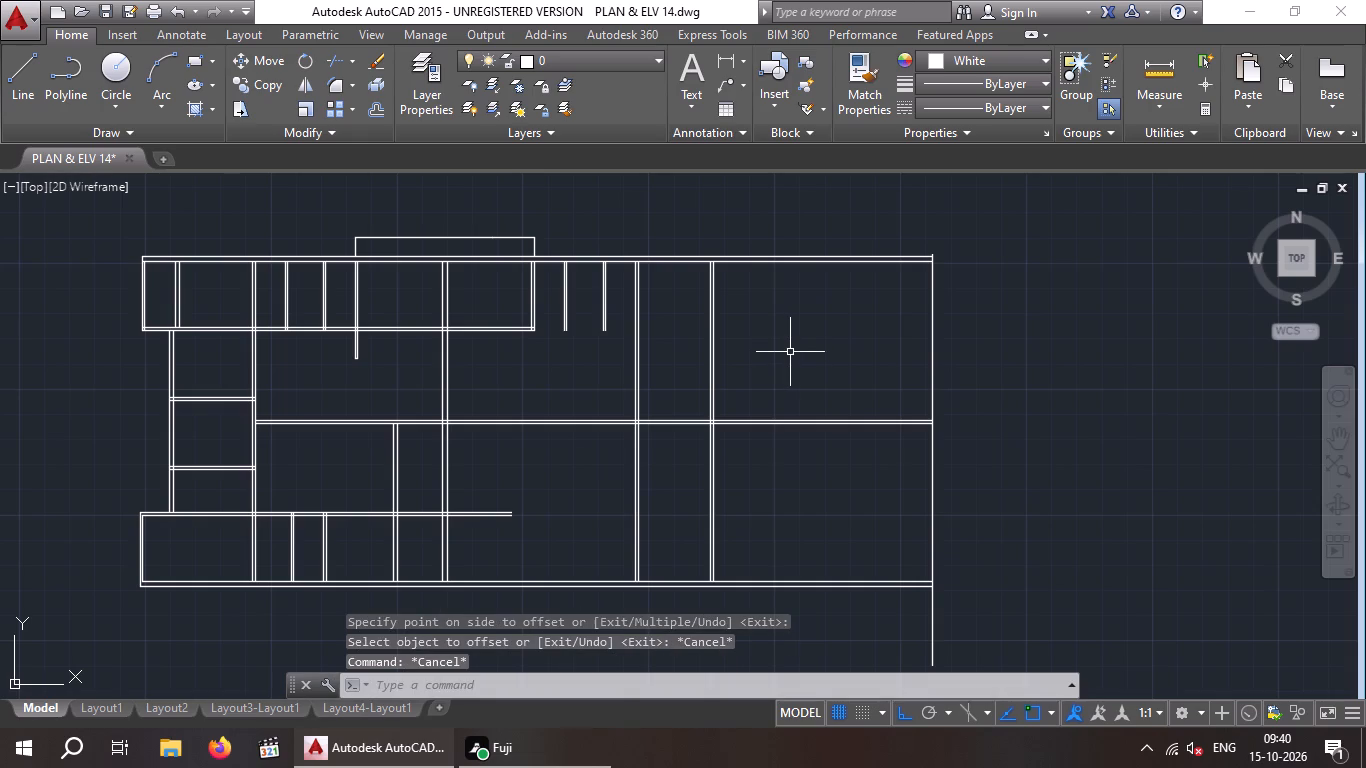
Draw a horizontal line from the new wall to the right boundary, aligned with the lower line of the left rooms' upper cross wall.
middle_click_drag(787, 351, 763, 354)
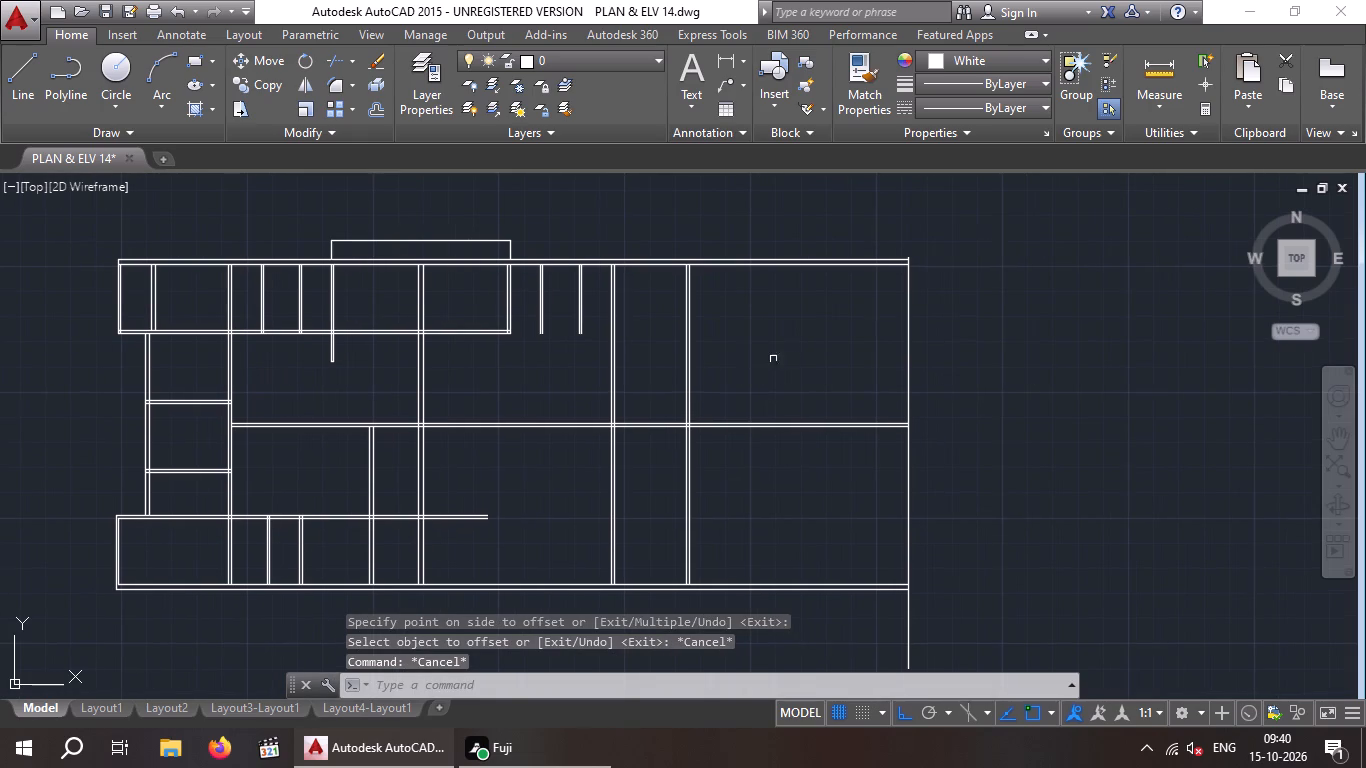
left_click(11, 69)
scroll(248, 391, "up", 2)
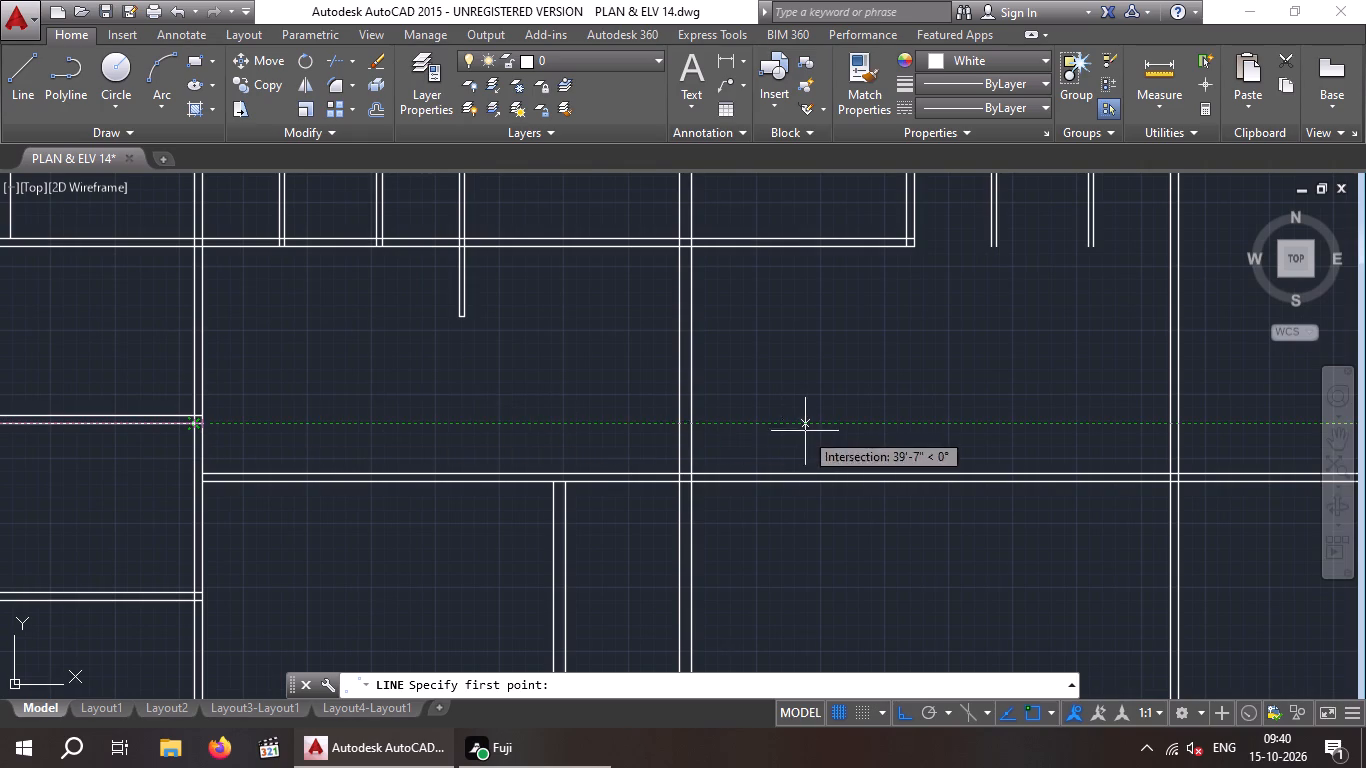
scroll(837, 410, "down", 2)
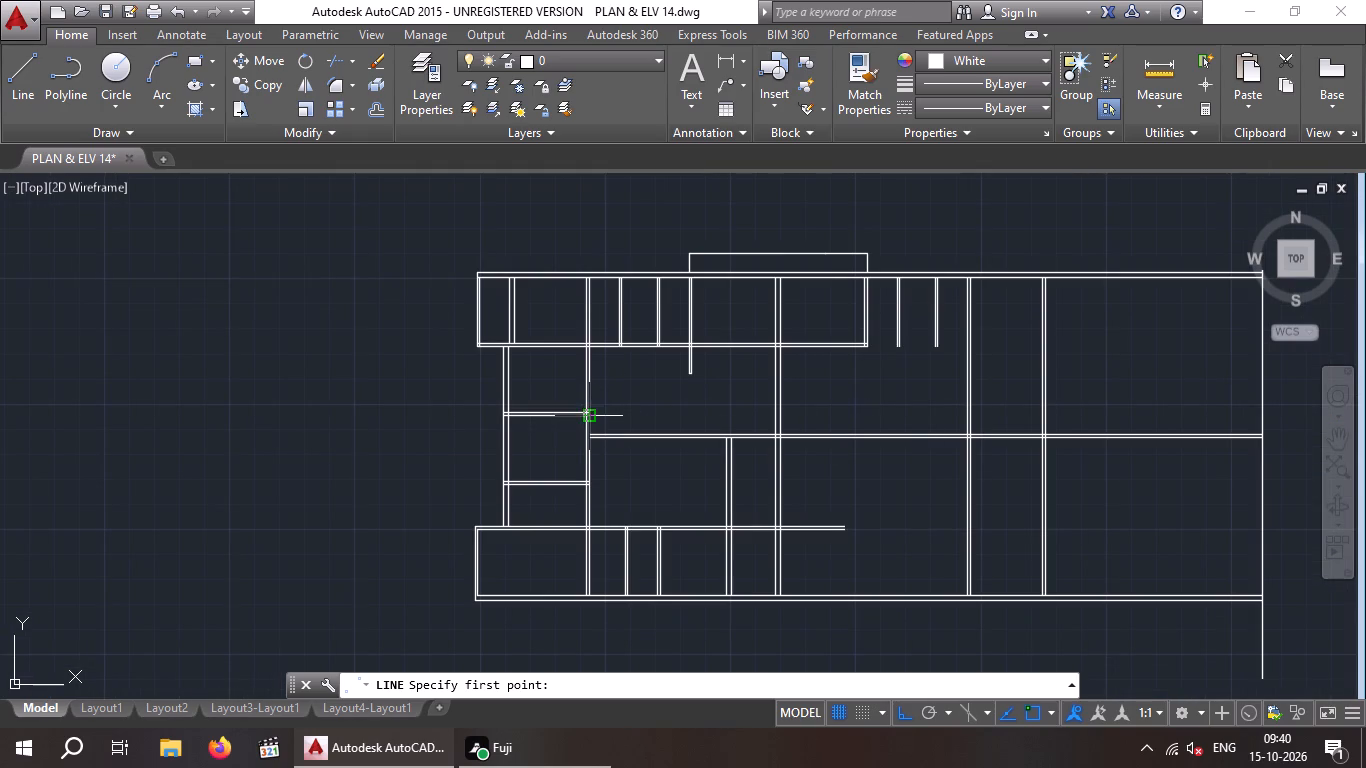
left_click(1048, 415)
scroll(1048, 415, "up", 4)
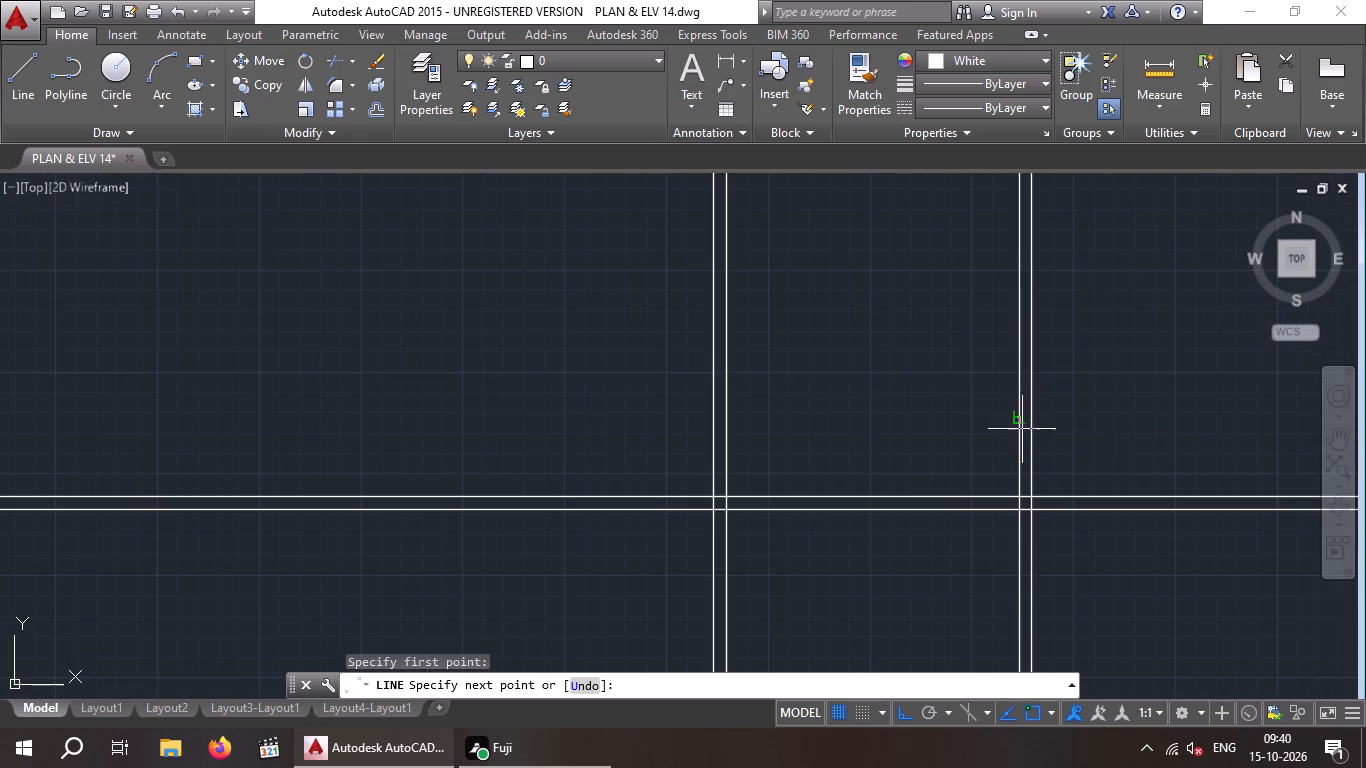
scroll(1081, 420, "down", 3)
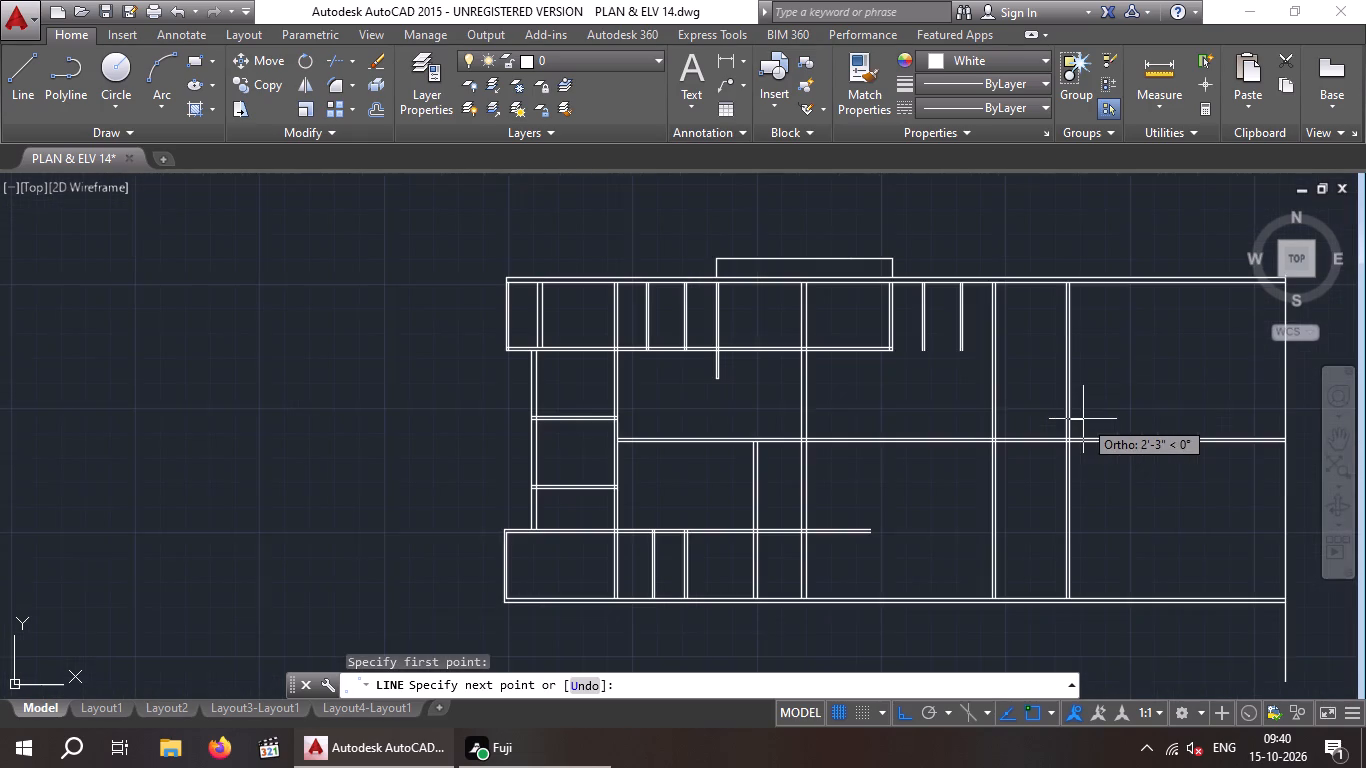
middle_click_drag(1083, 418, 864, 404)
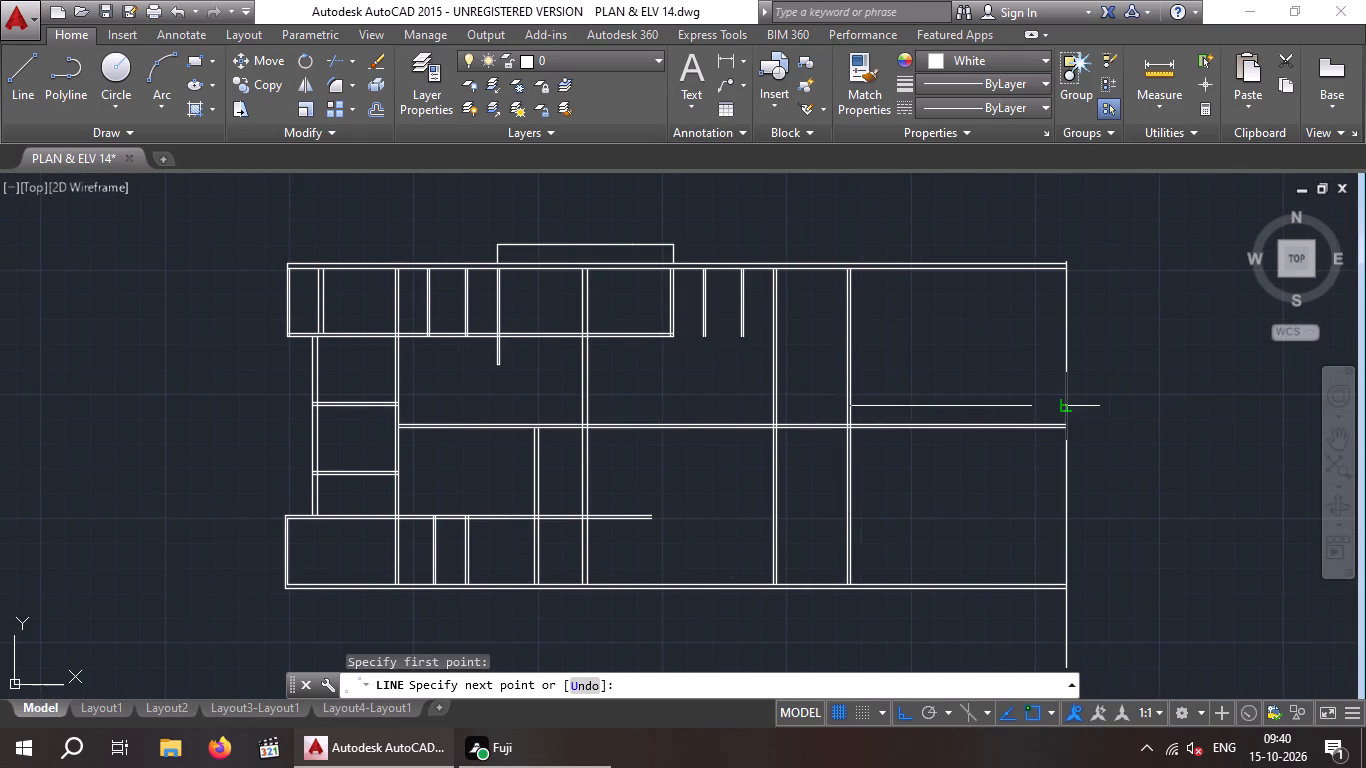
left_click(1067, 403)
key("Escape")
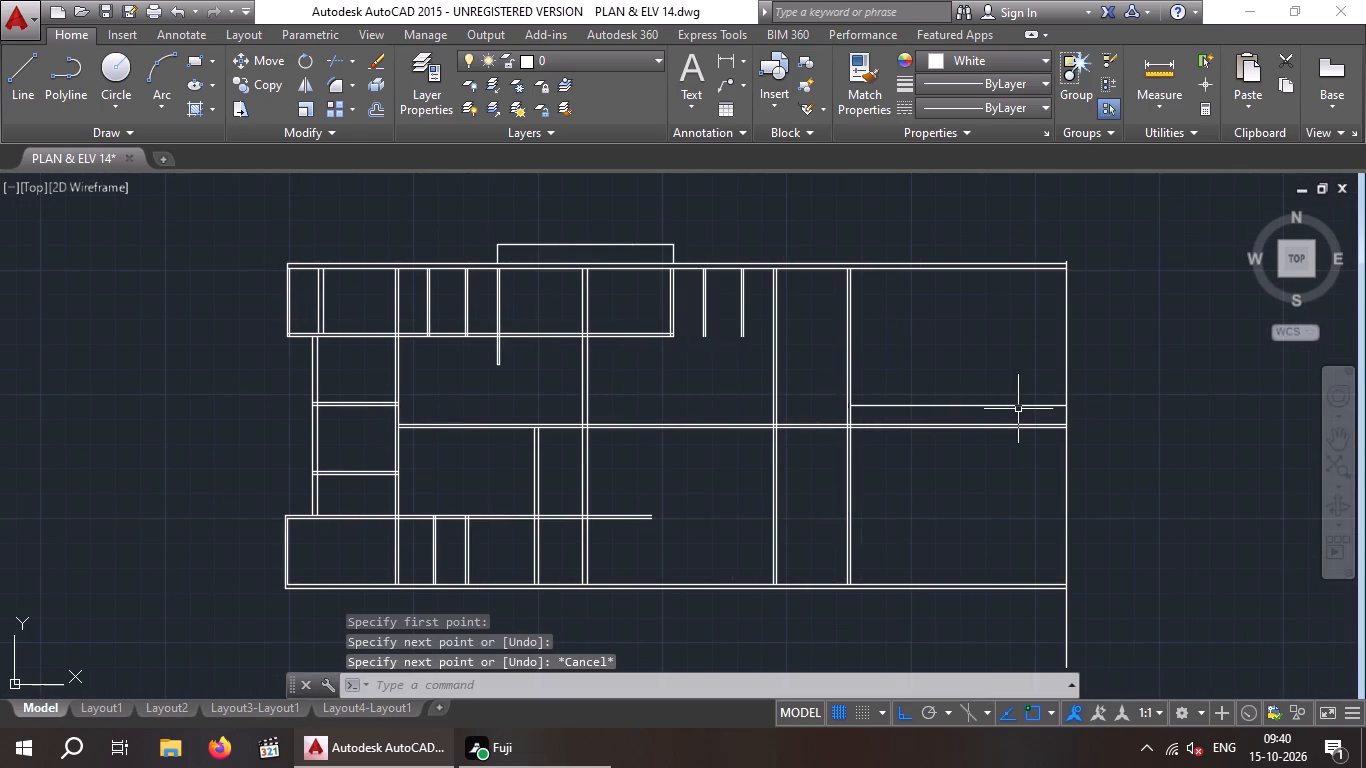
Draw the wall's second horizontal line to the right boundary, aligned with the upper line of the same left cross wall.
left_click(32, 62)
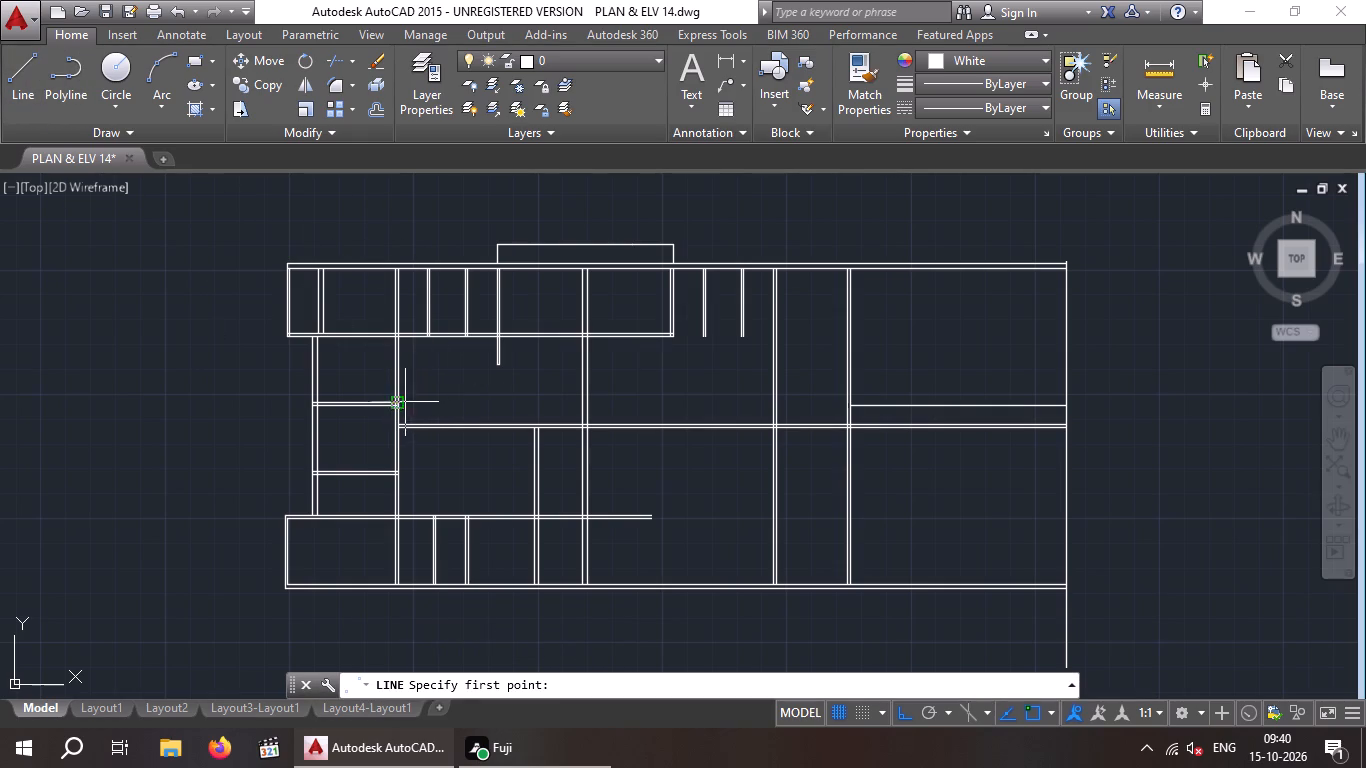
left_click(854, 399)
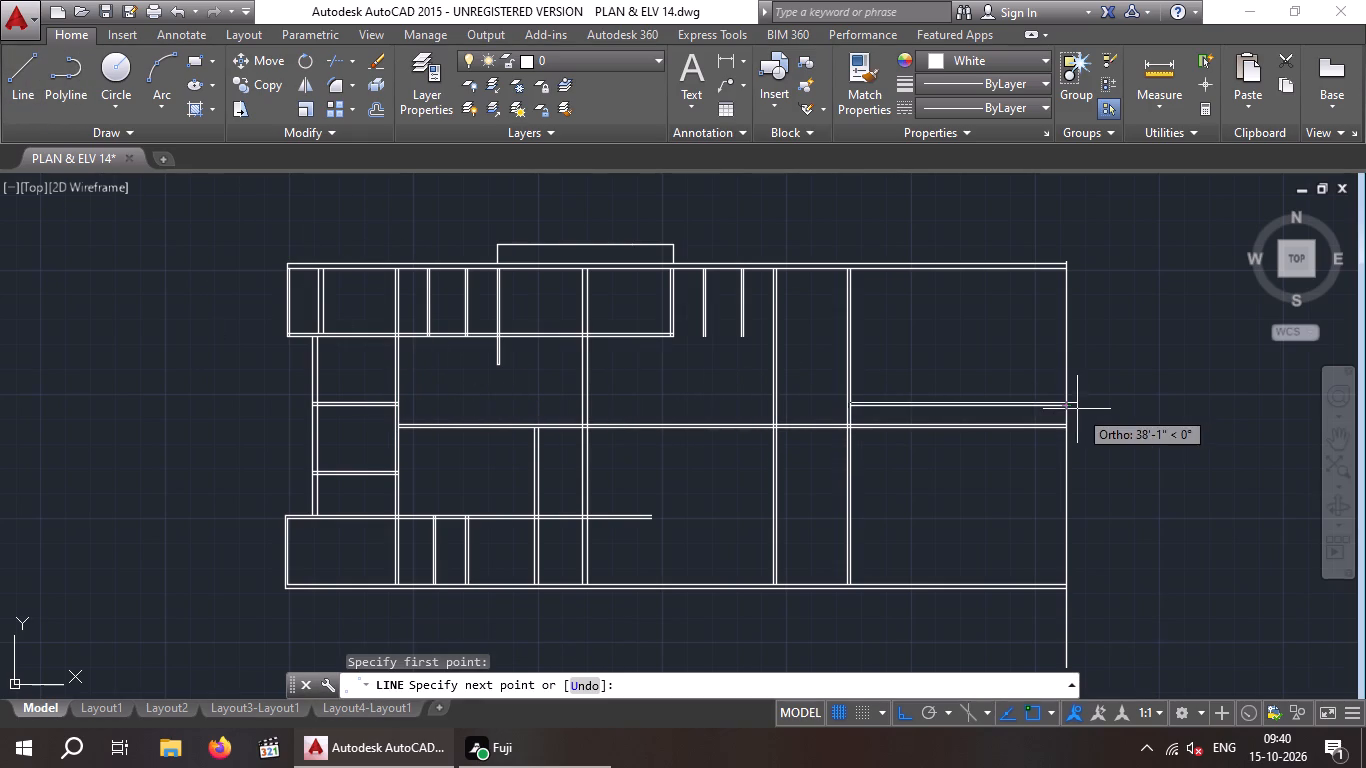
scroll(1068, 398, "up", 3)
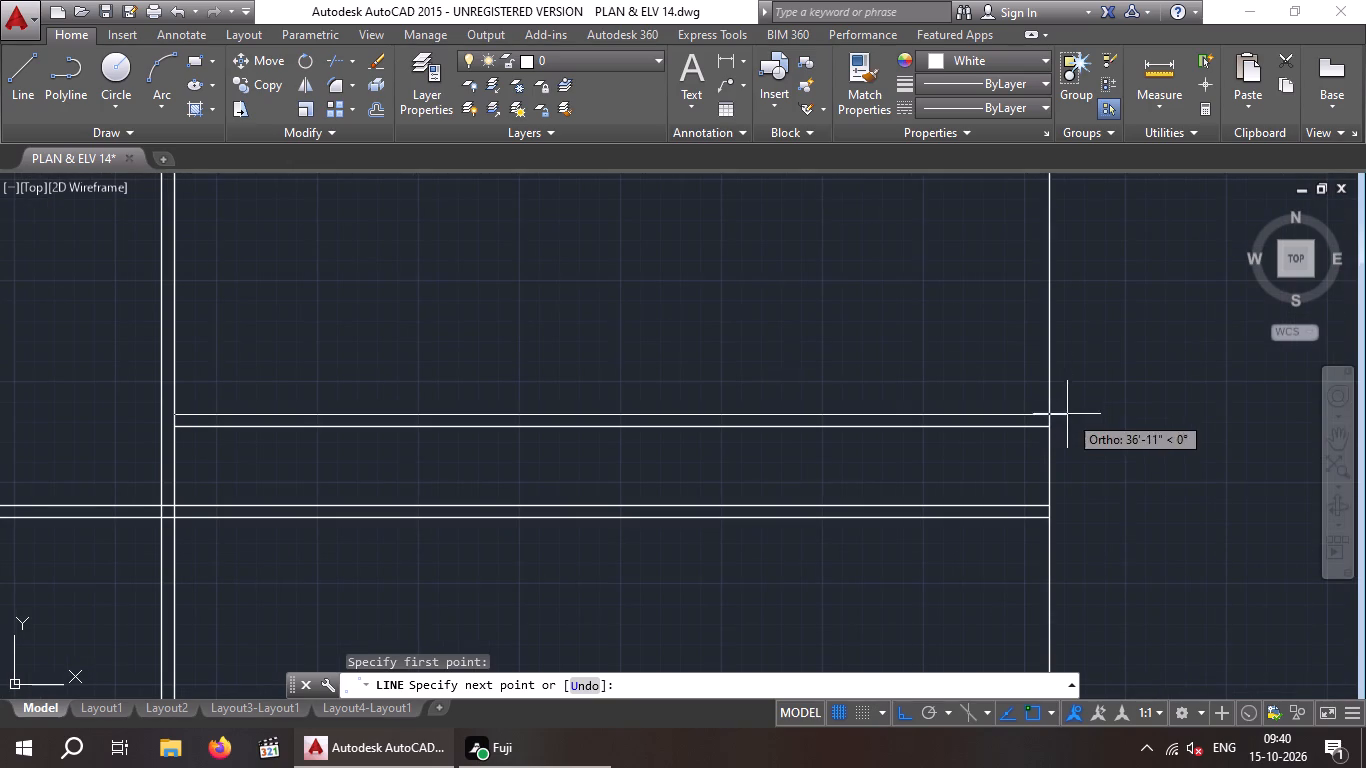
left_click(1056, 414)
scroll(978, 282, "down", 4)
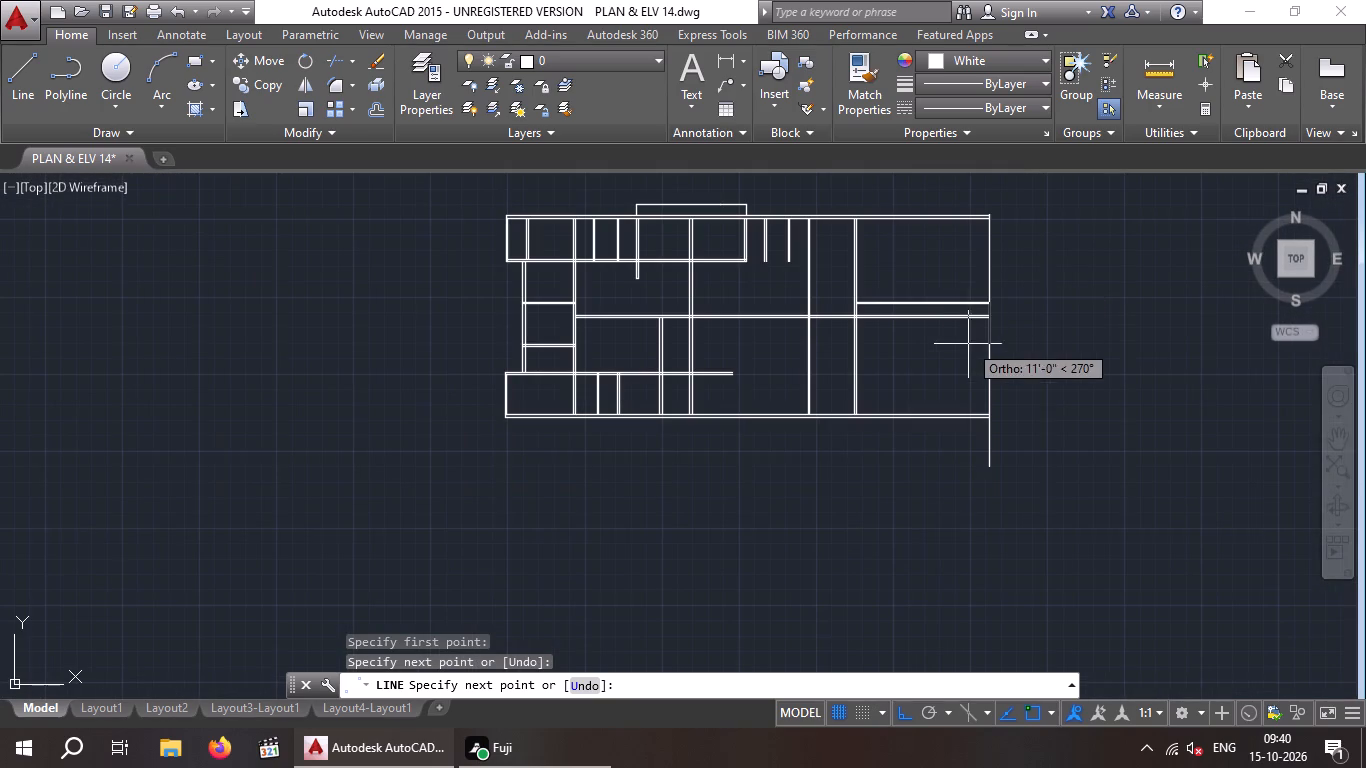
key("Escape")
key("Escape")
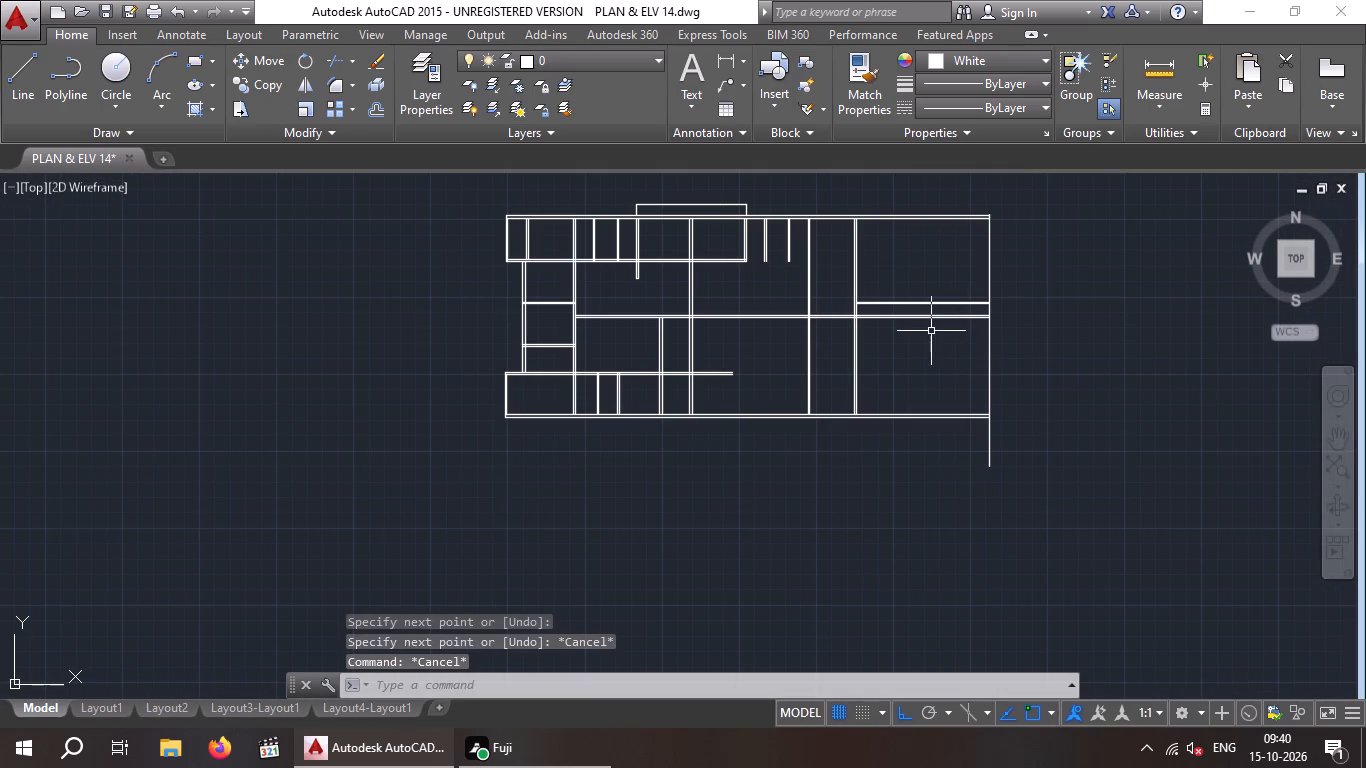
Trim away both lines of the long middle wall between the new vertical wall and the right boundary.
key("t")
key("r")
key("space")
key("space")
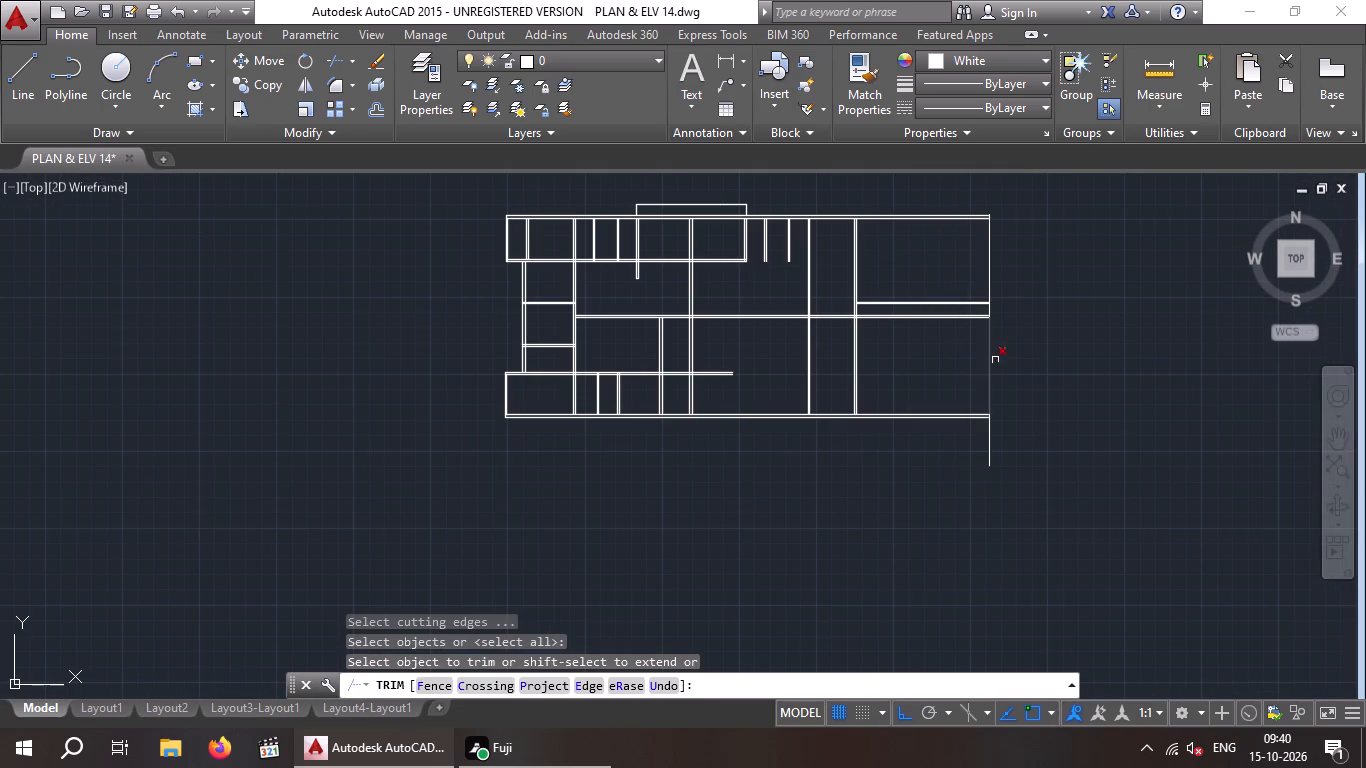
scroll(924, 330, "up", 3)
left_click_drag(956, 346, 908, 342)
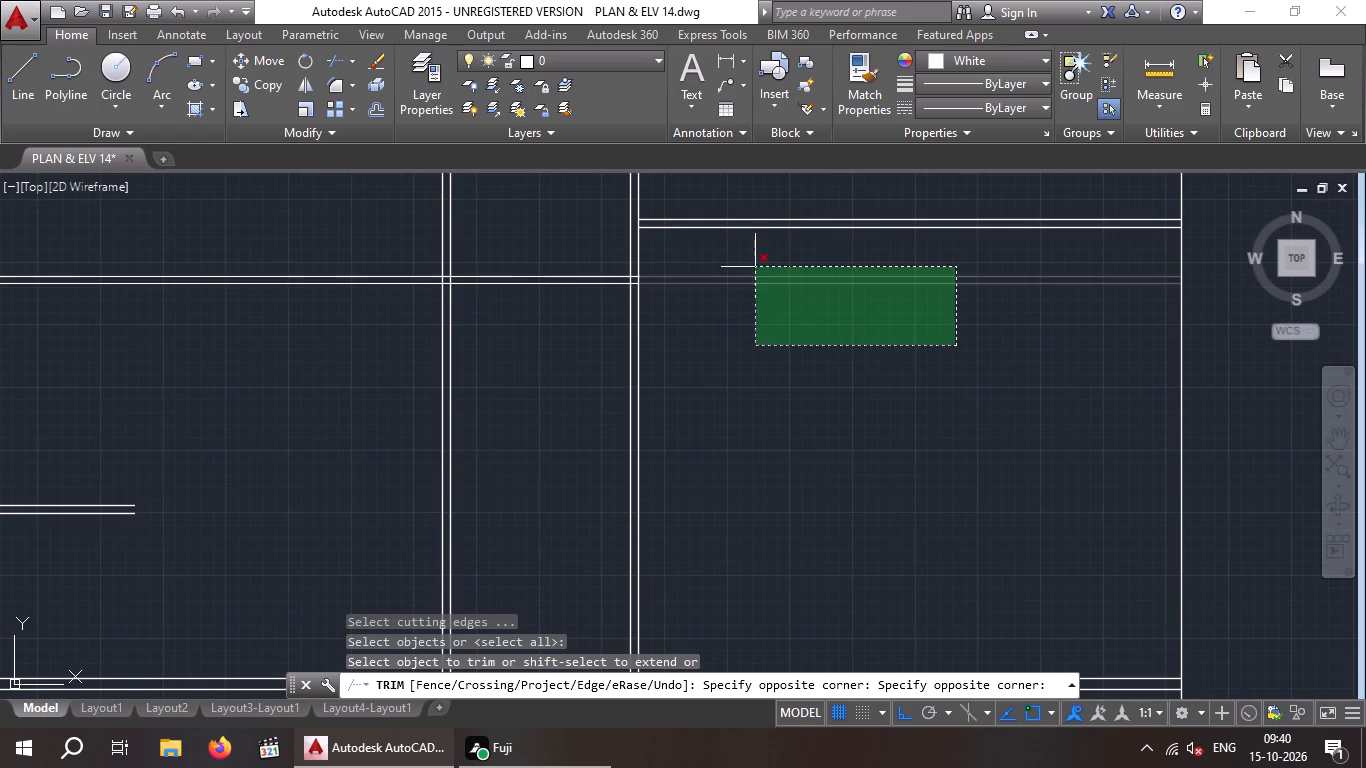
left_click(755, 259)
scroll(797, 305, "down", 2)
Trim the middle wall's line ends lying inside the thickness of the new vertical wall.
scroll(727, 293, "up", 3)
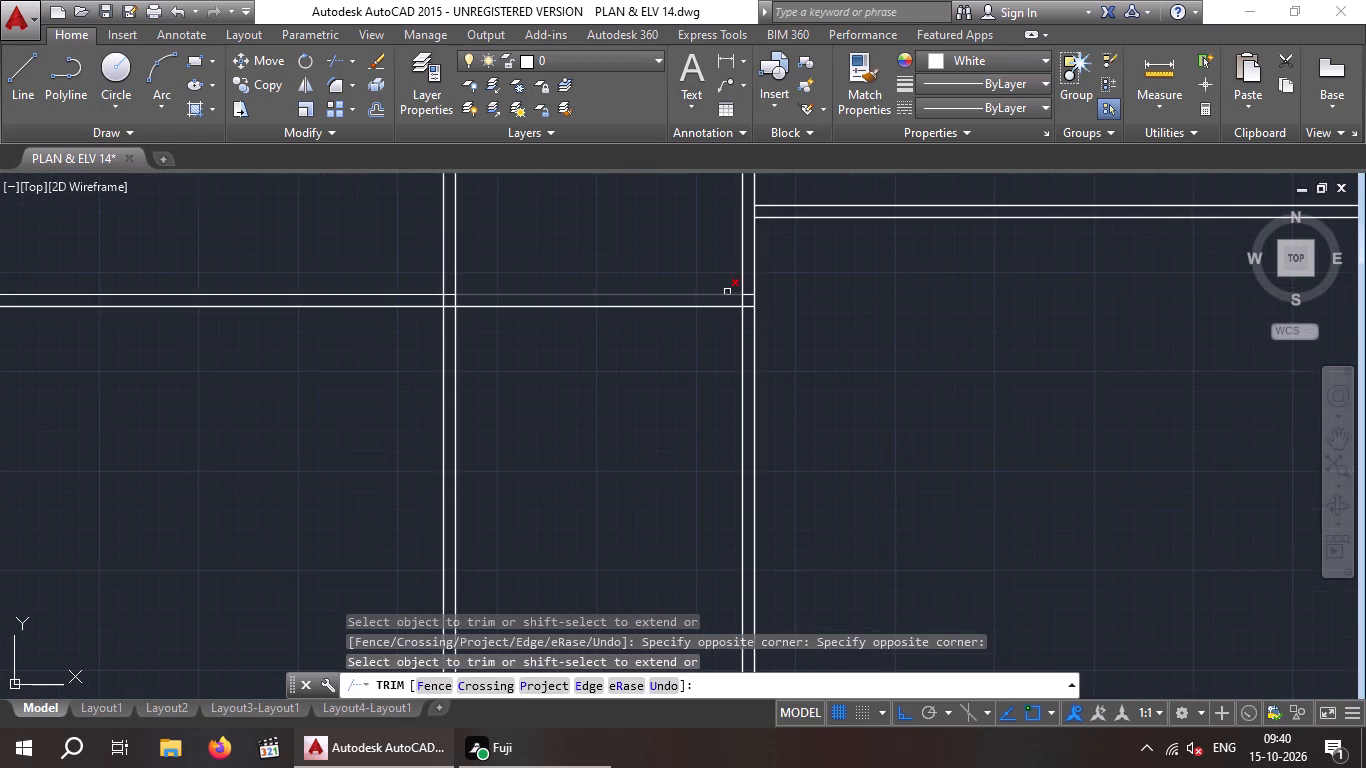
scroll(748, 313, "up", 2)
left_click(750, 312)
left_click(748, 260)
scroll(846, 258, "down", 4)
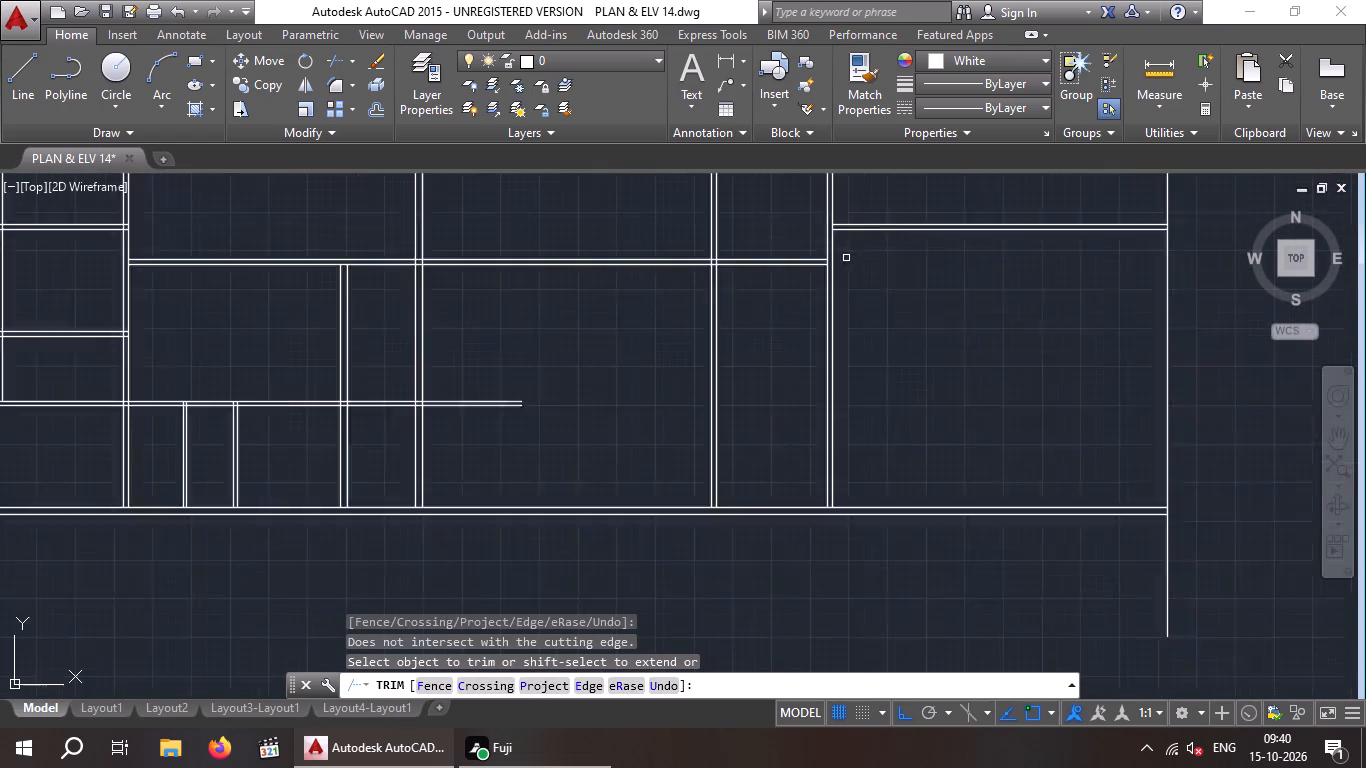
scroll(846, 258, "down", 1)
middle_click_drag(930, 299, 679, 456)
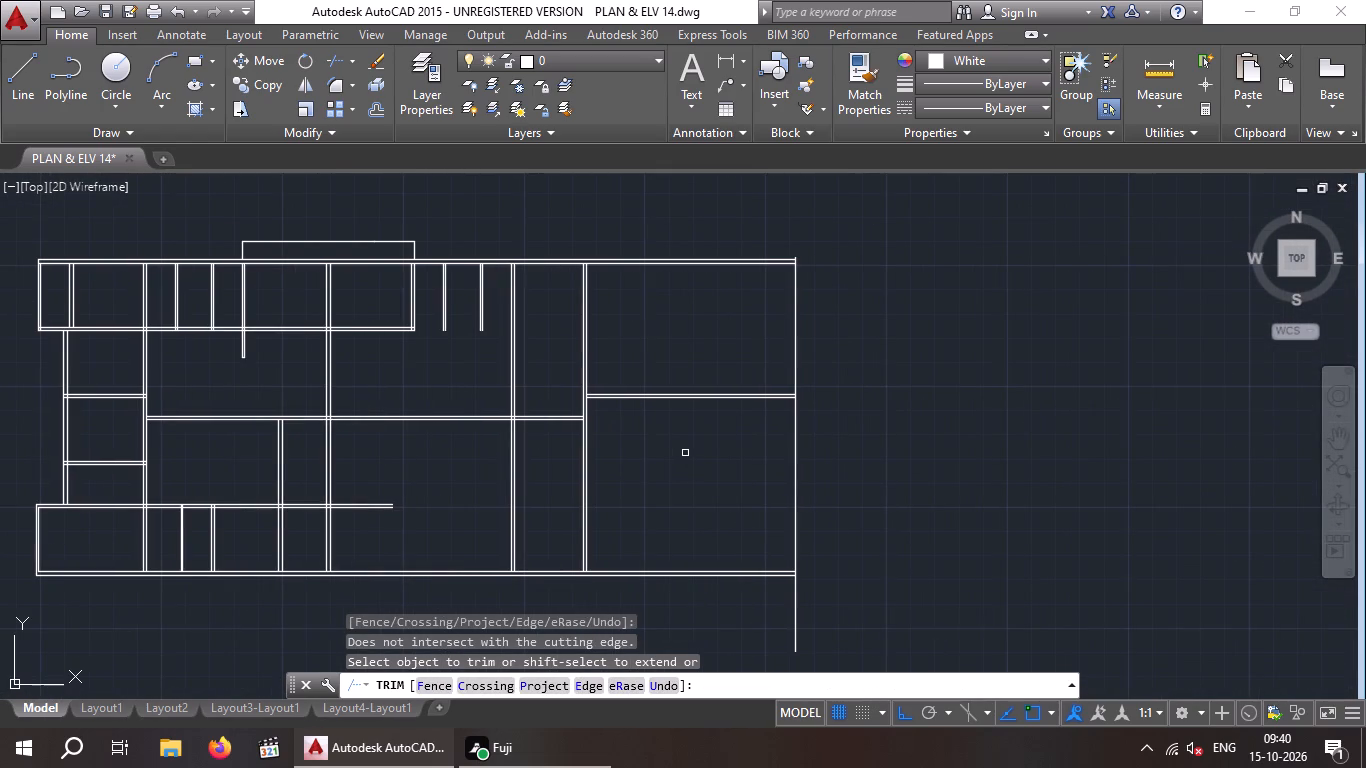
key("Escape")
key("Escape")
key("Escape")
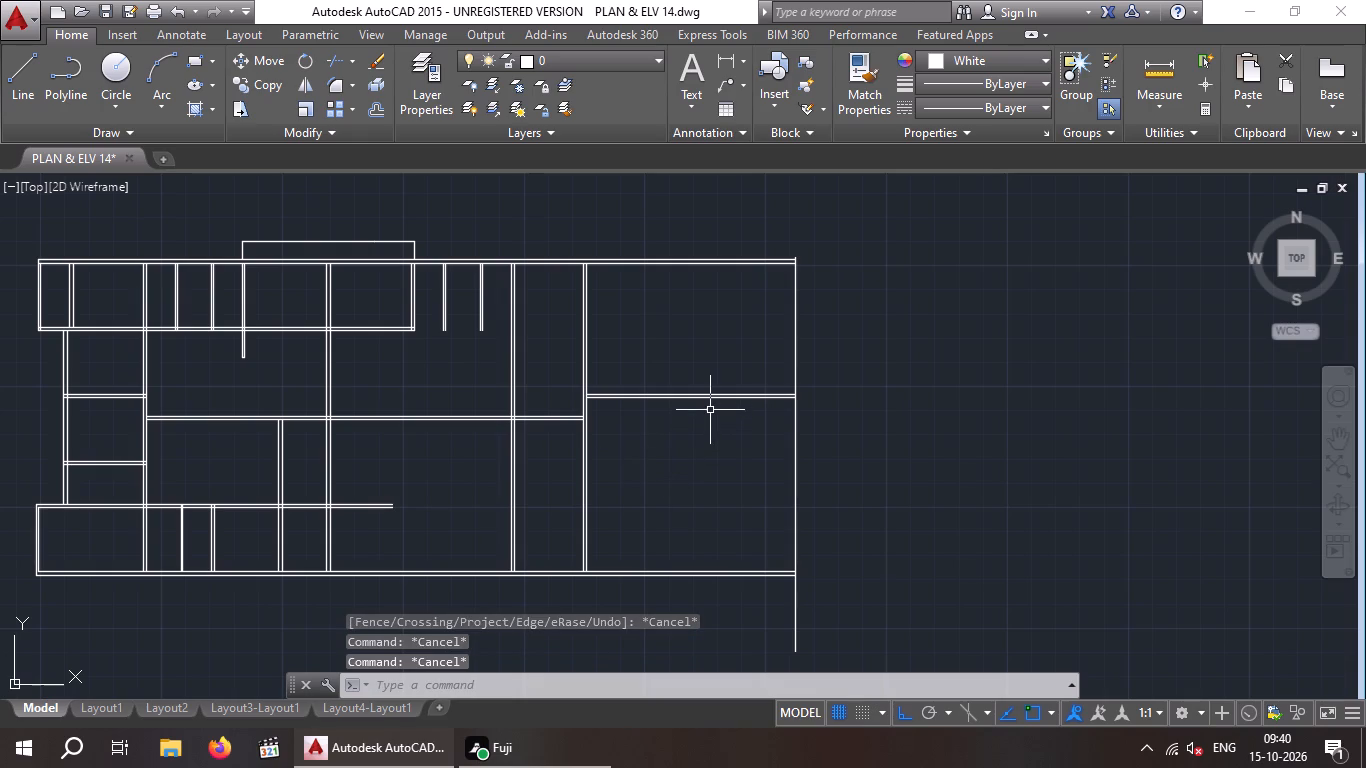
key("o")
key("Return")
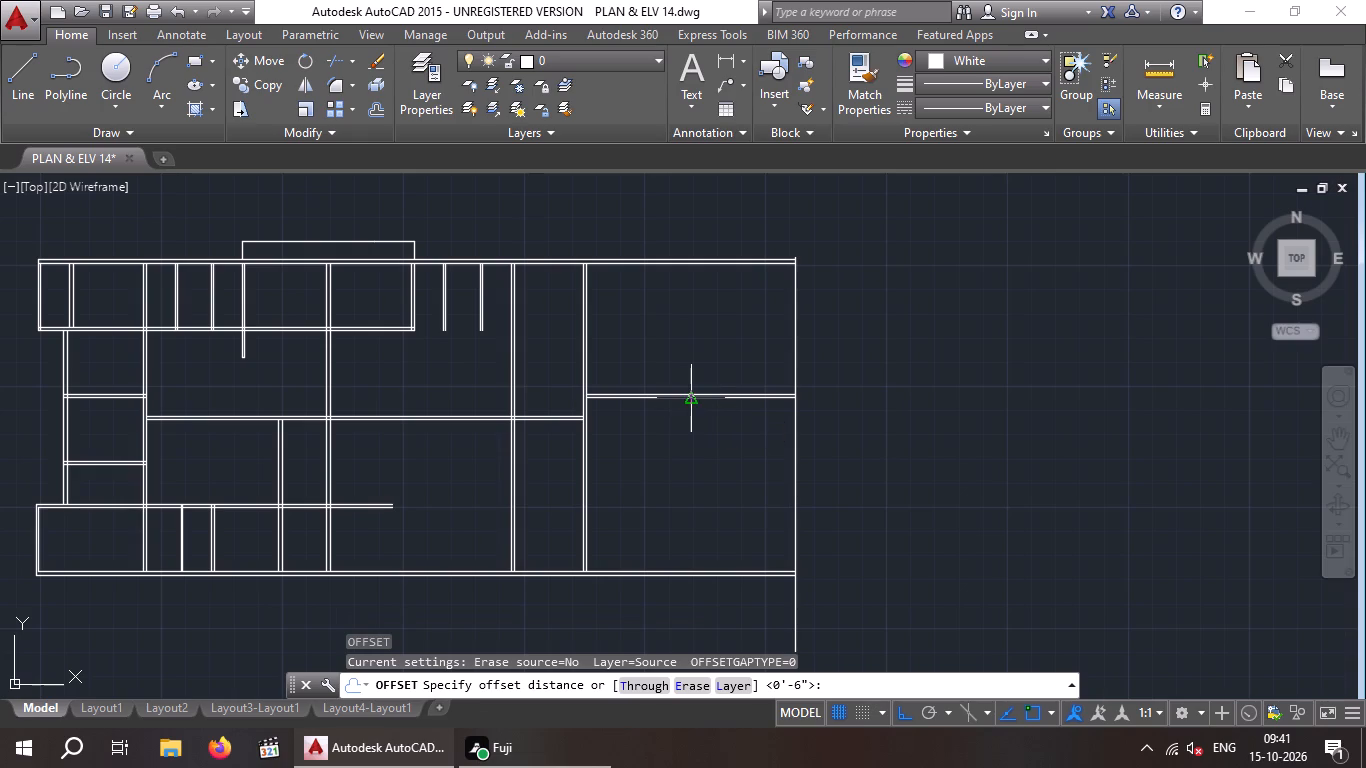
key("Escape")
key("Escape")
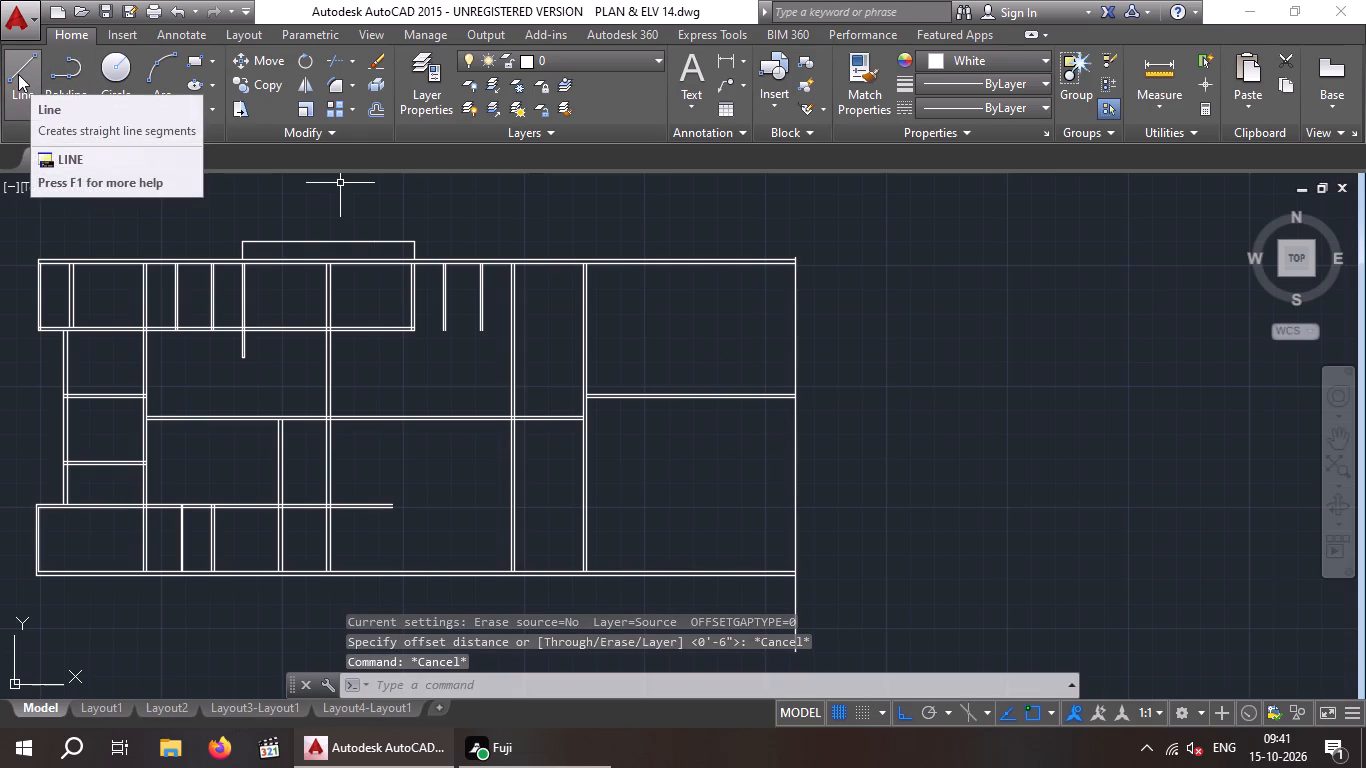
Draw a horizontal line from the new vertical wall to the right boundary, aligned with the upper line of the top-row rooms' lower wall.
left_click(18, 74)
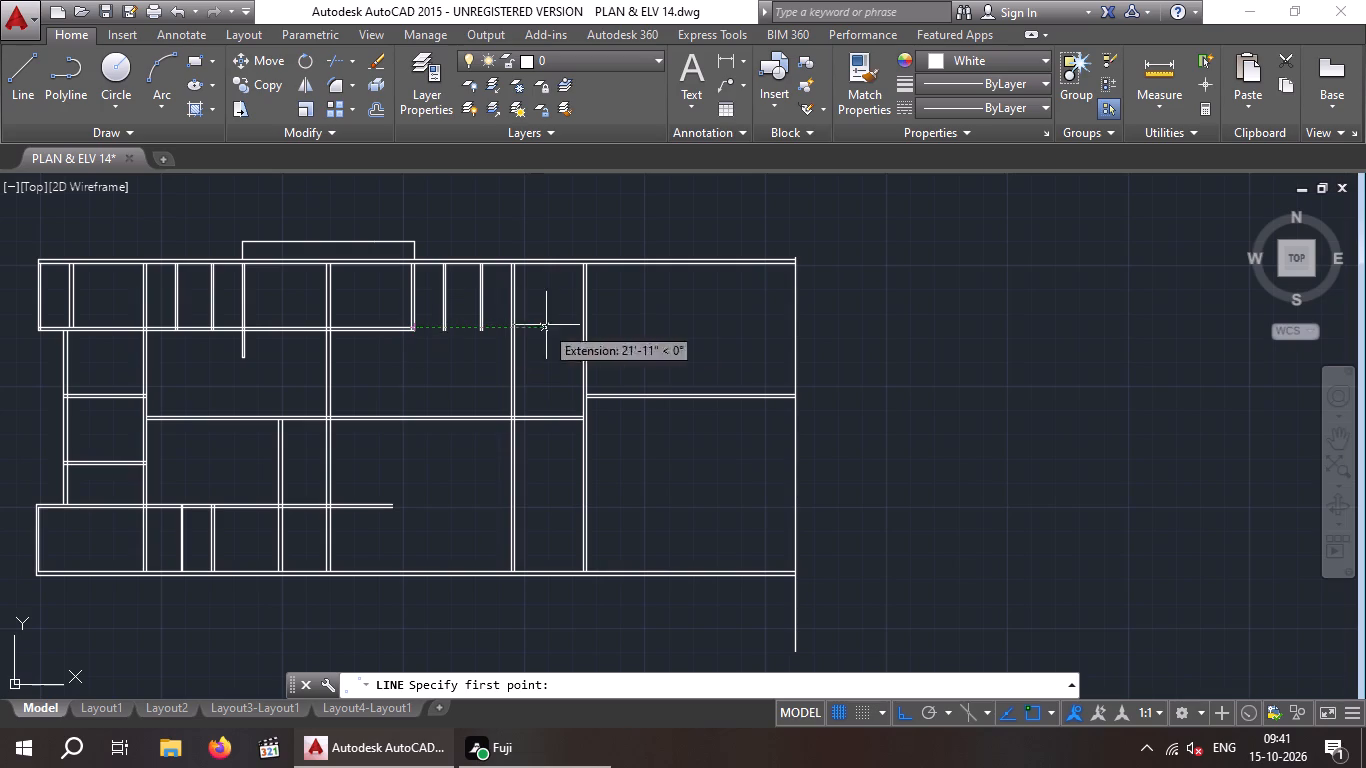
left_click(589, 329)
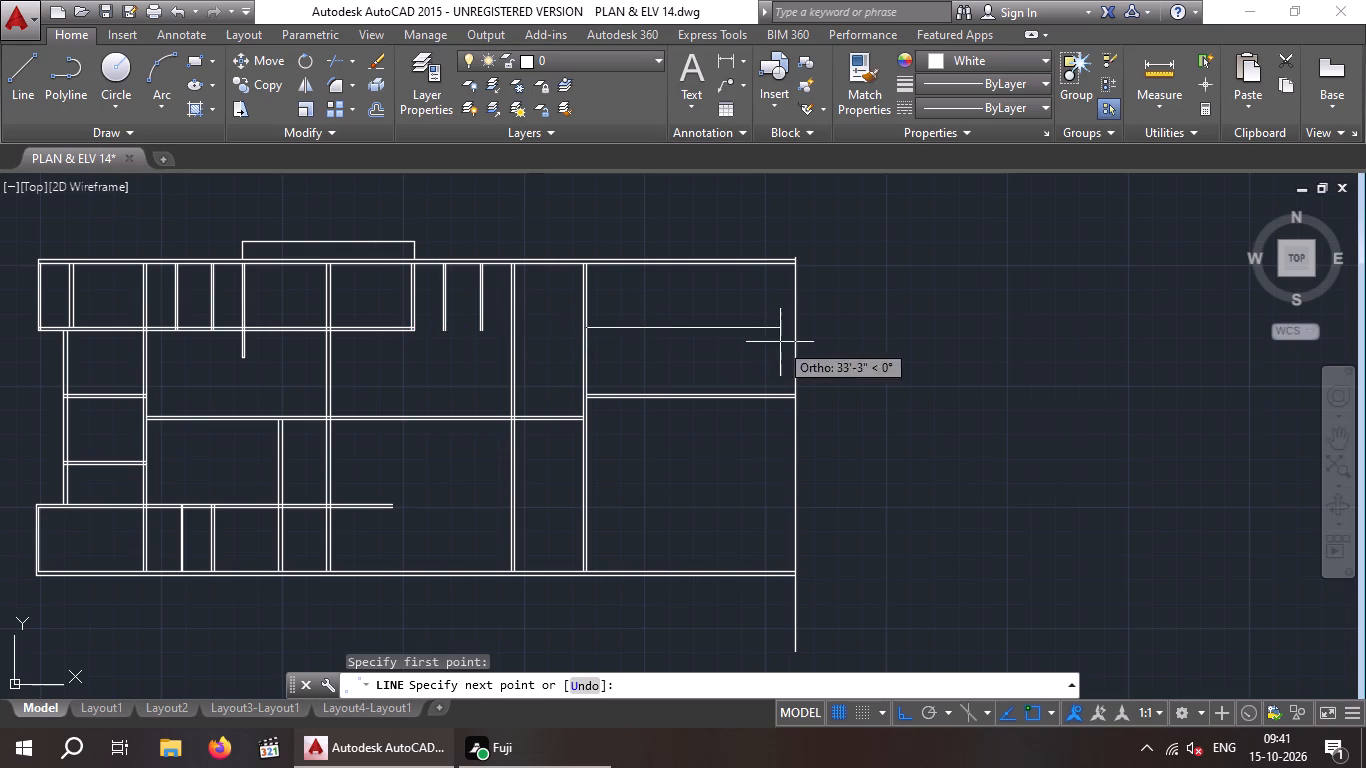
left_click(797, 325)
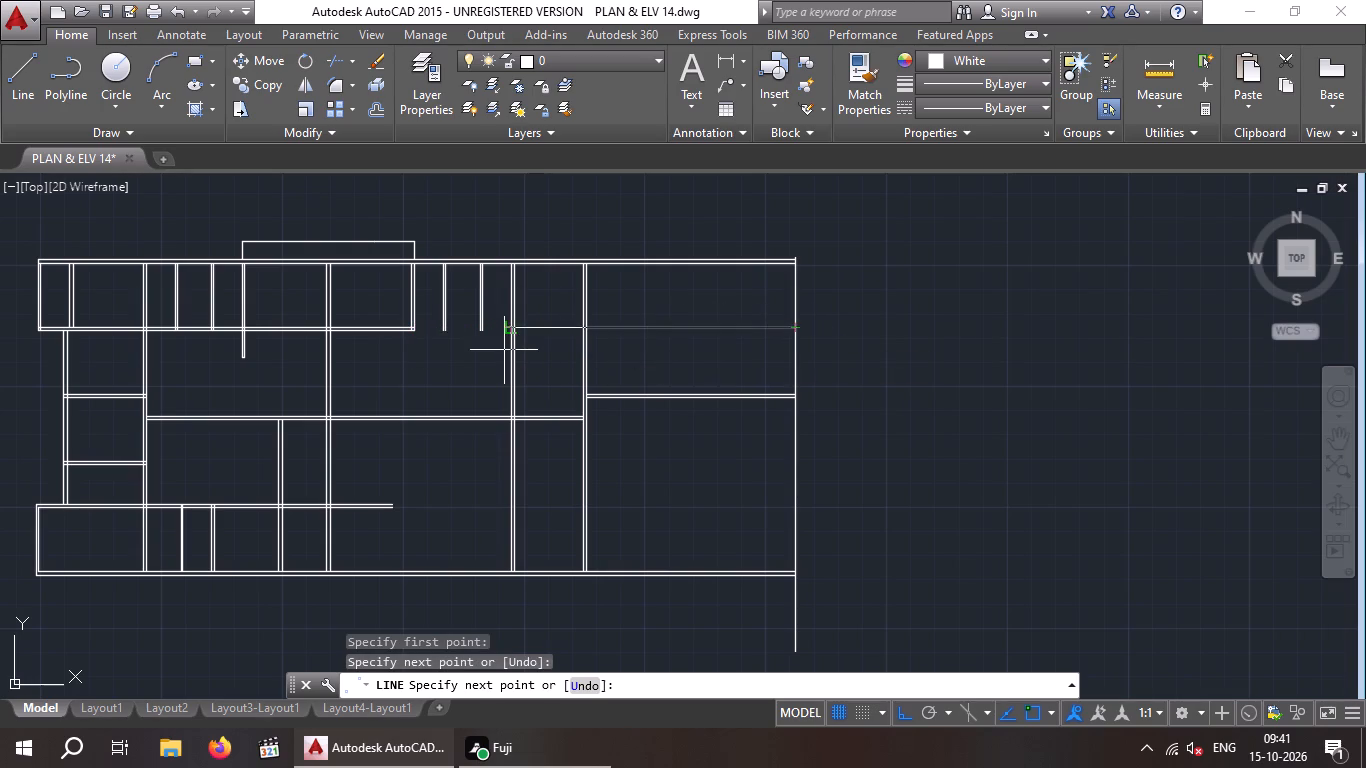
key("space")
Draw the wall's second horizontal line to the right boundary, aligned with the lower line of the top-row rooms' lower wall.
key("space")
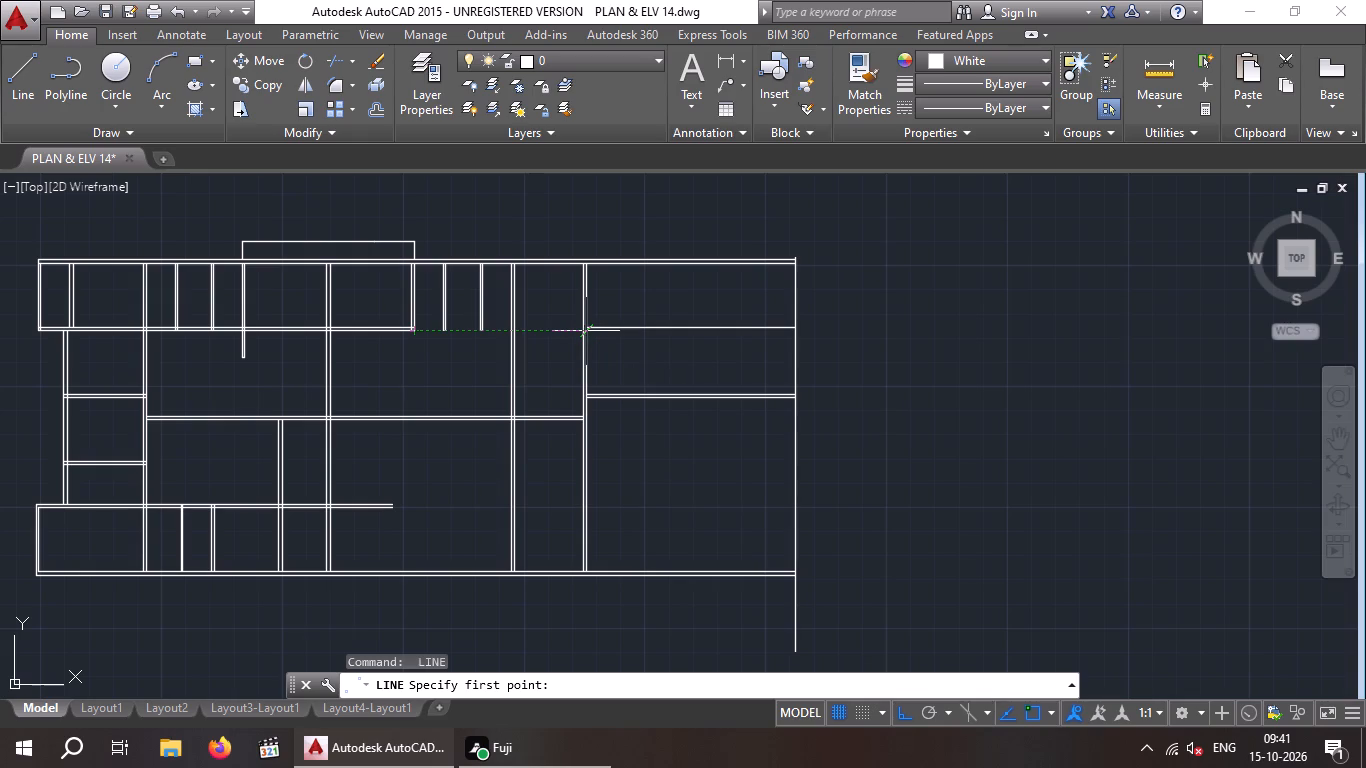
left_click(587, 336)
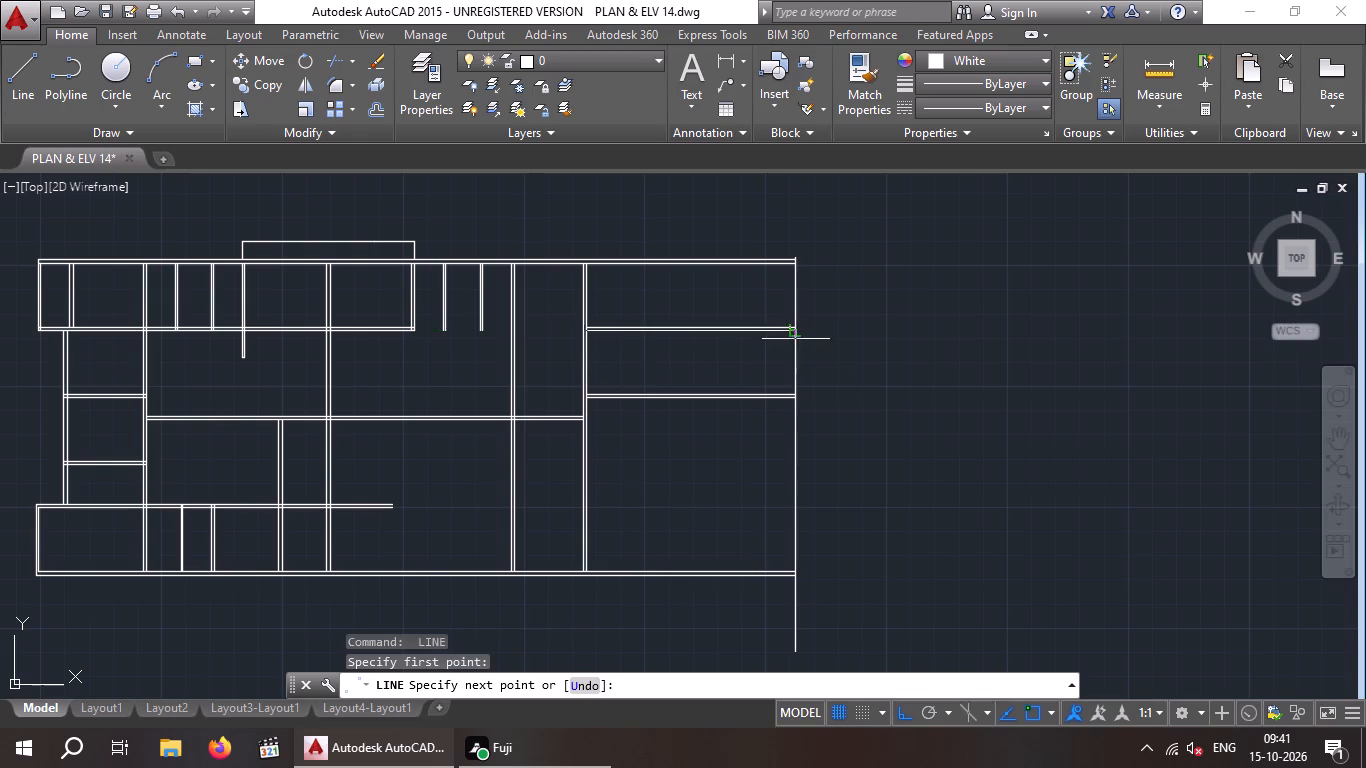
left_click(799, 330)
key("space")
Extend the upper cross wall leftward with two lines from the new vertical wall to the far face of the neighbouring vertical wall.
scroll(653, 357, "down", 1)
middle_click(653, 357)
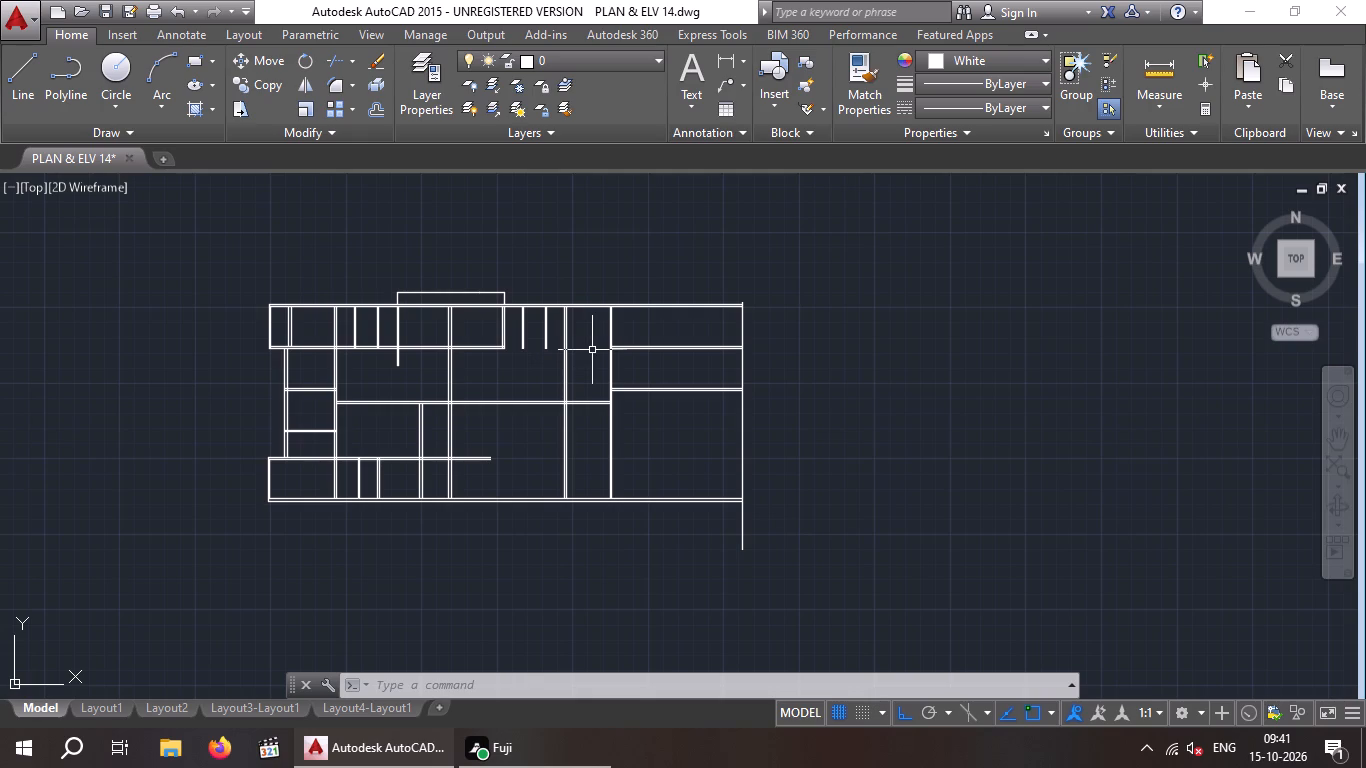
scroll(612, 350, "up", 3)
middle_click_drag(612, 349, 670, 381)
scroll(689, 392, "up", 2)
scroll(689, 392, "down", 2)
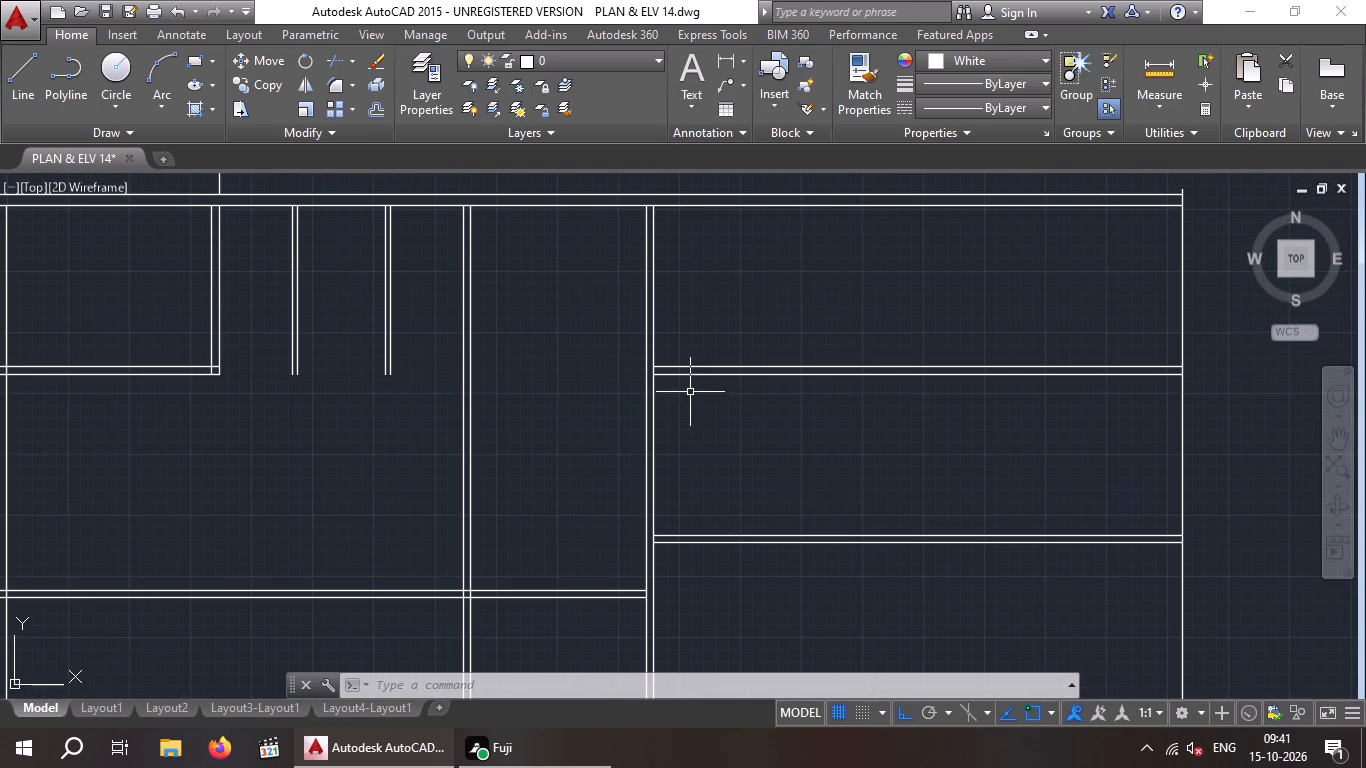
key("Escape")
key("Escape")
key("l")
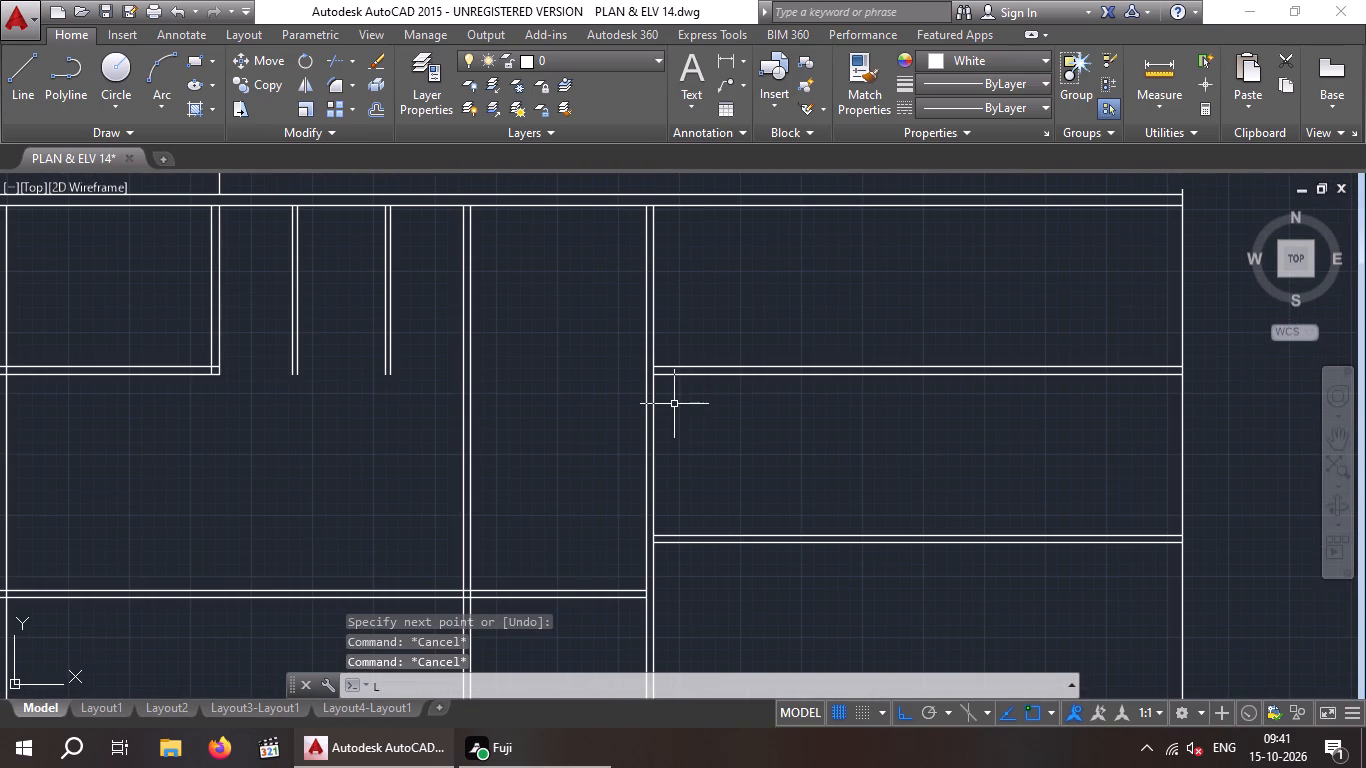
key("Return")
scroll(646, 368, "up", 2)
left_click(657, 362)
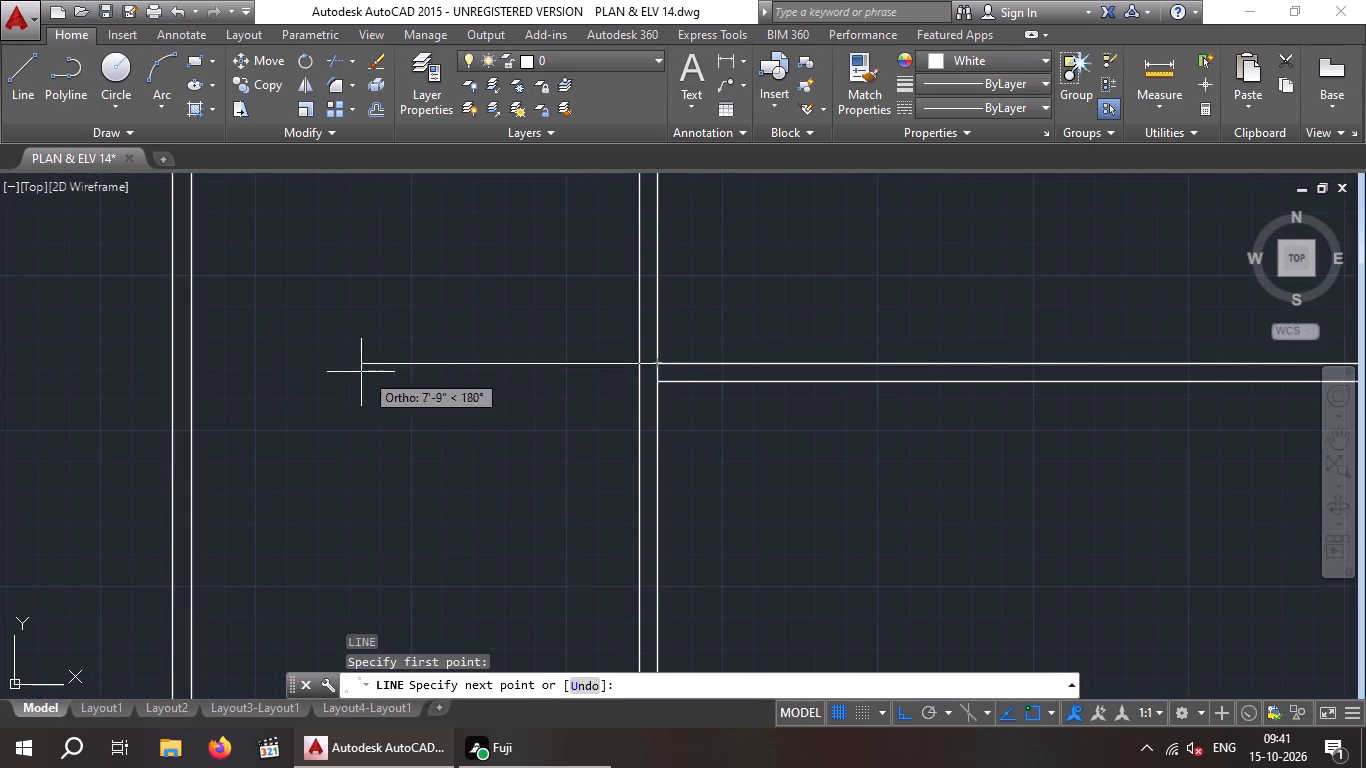
left_click(178, 364)
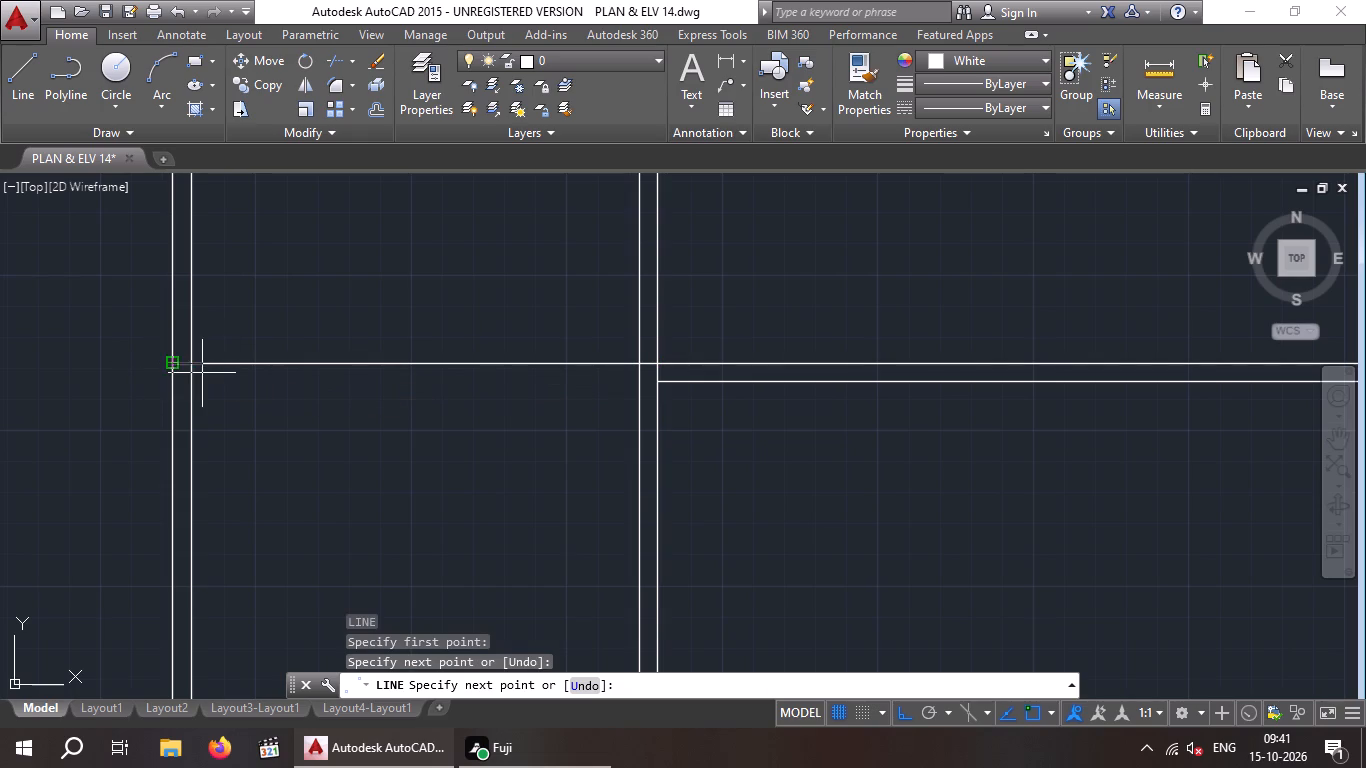
key("space")
key("space")
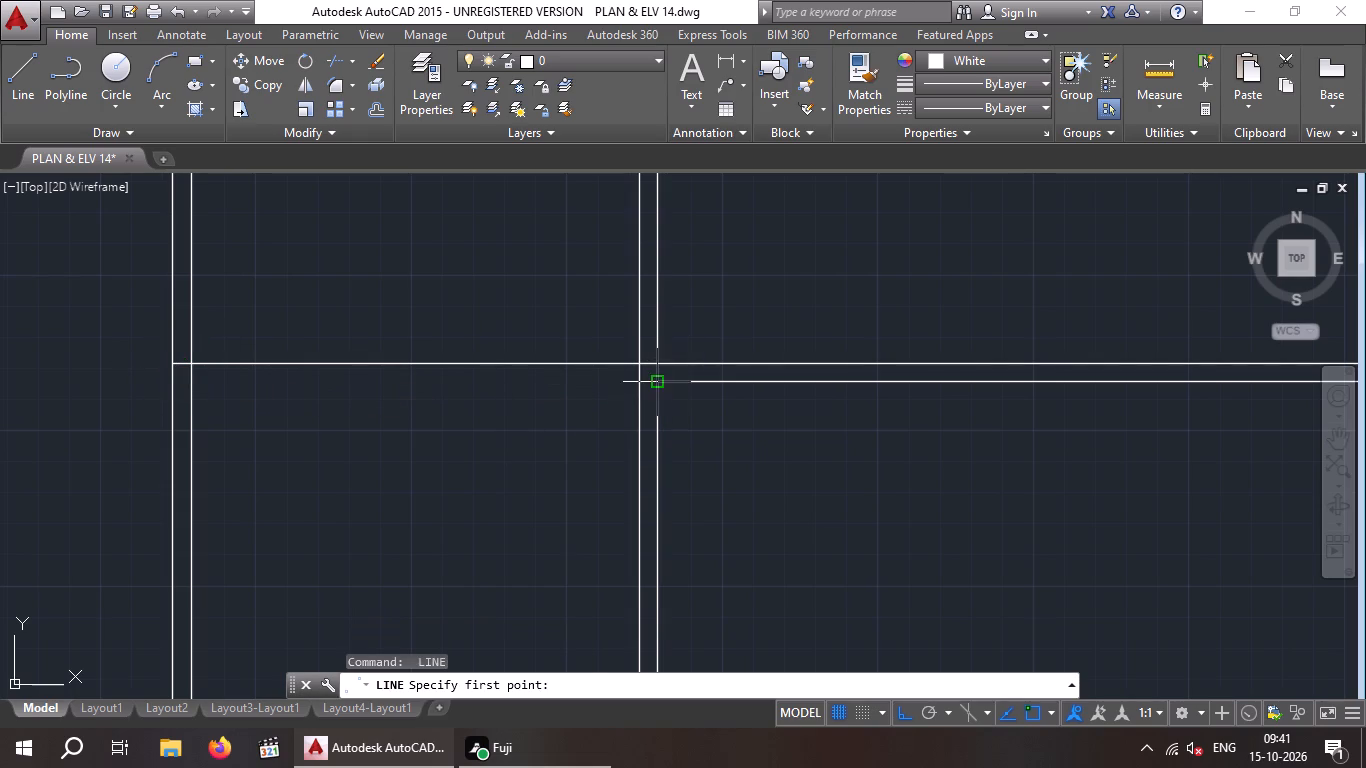
left_click_drag(657, 379, 605, 399)
left_click(172, 383)
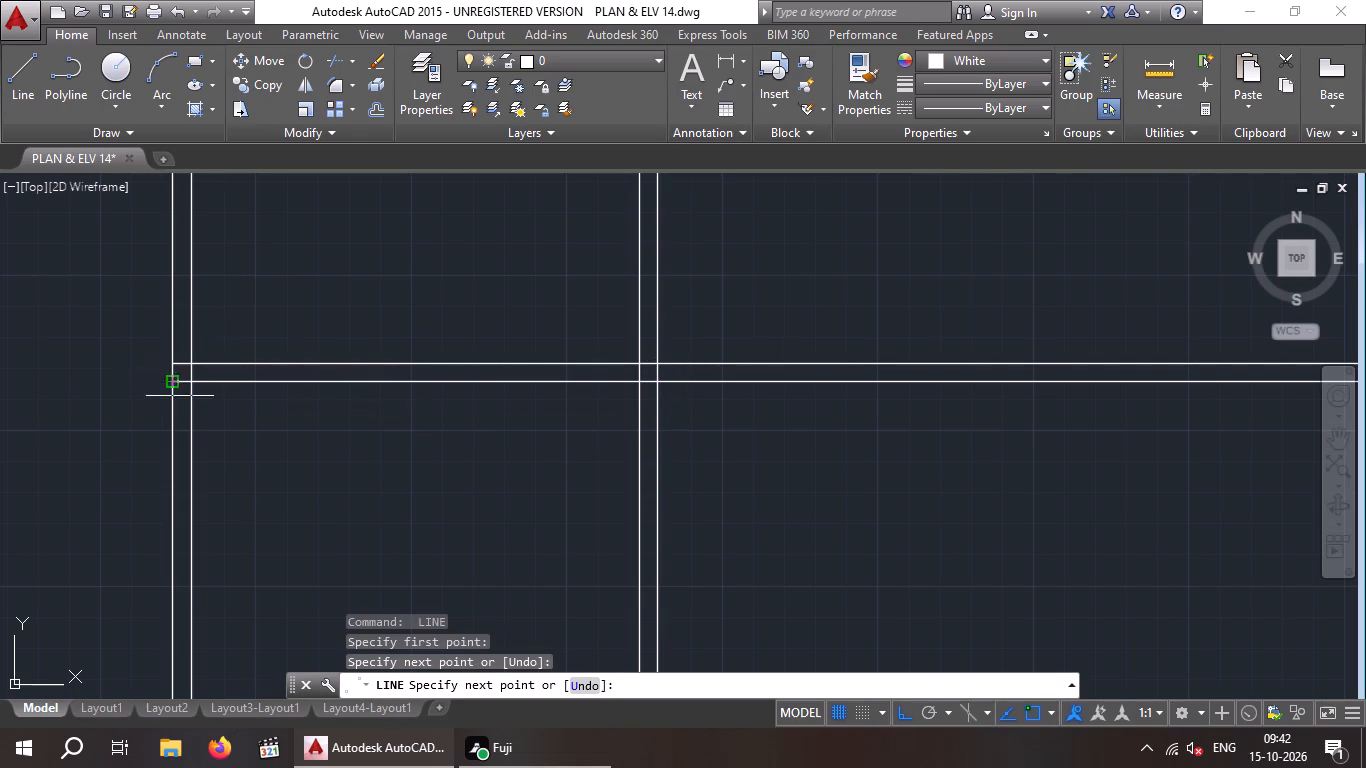
key("Escape")
scroll(309, 428, "down", 3)
middle_click_drag(379, 447, 400, 477)
key("Escape")
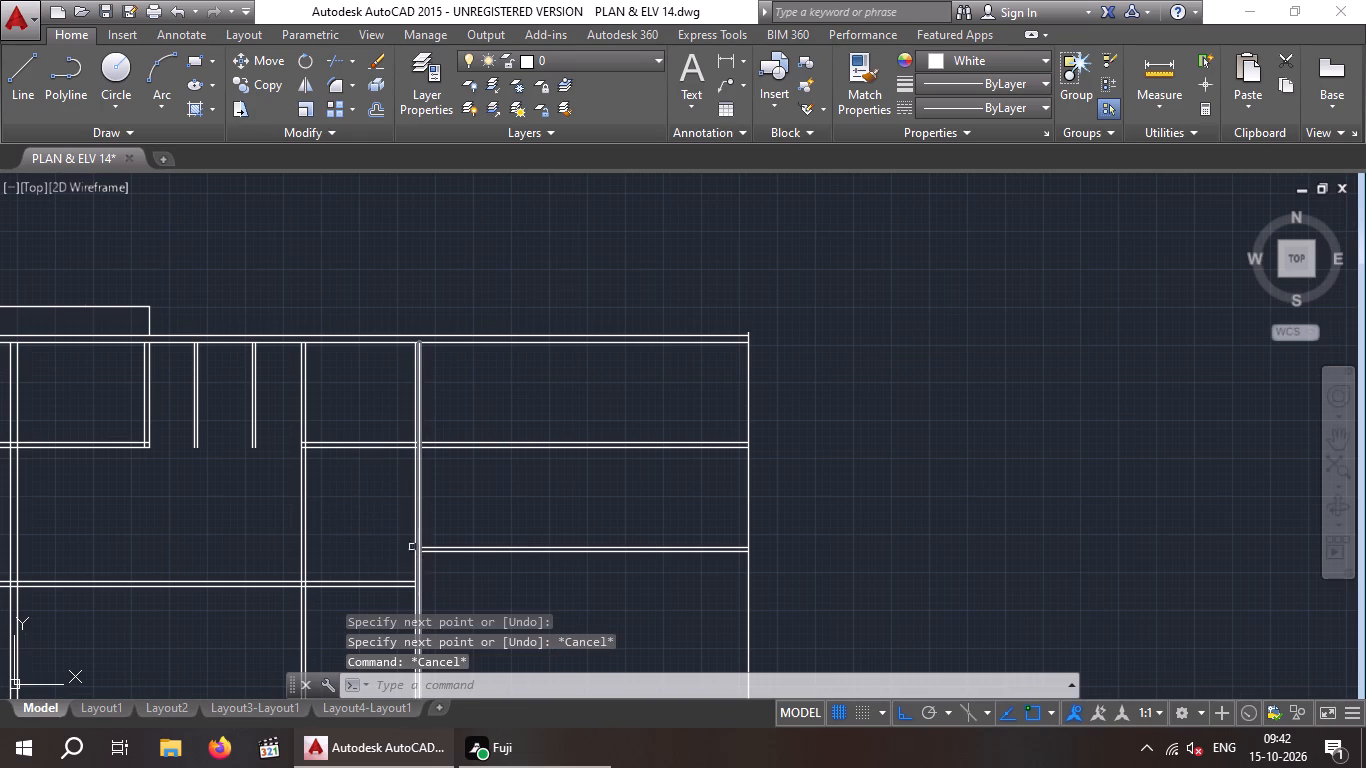
Extend the lower cross wall leftward with two lines from the new vertical wall to the far face of the neighbouring vertical wall.
middle_click_drag(350, 499, 360, 443)
scroll(408, 499, "up", 3)
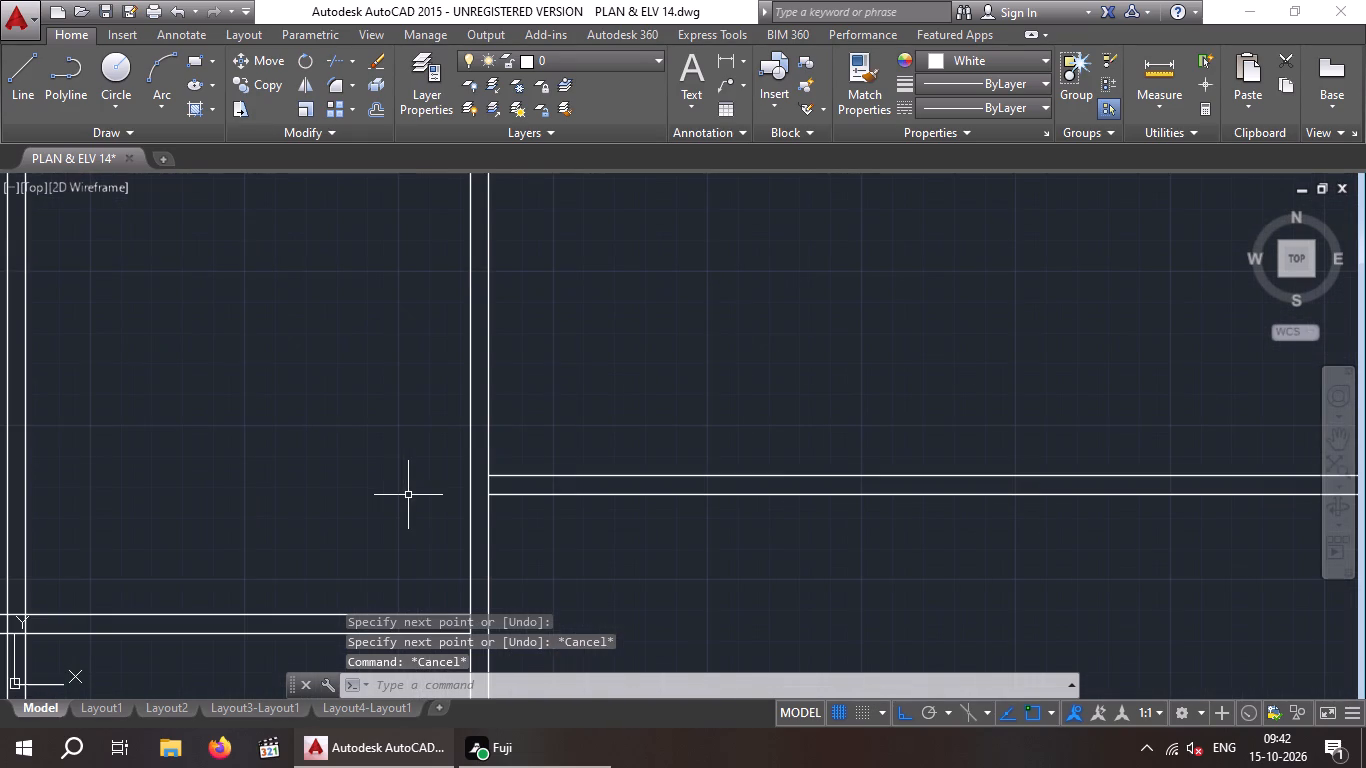
key("space")
left_click(495, 479)
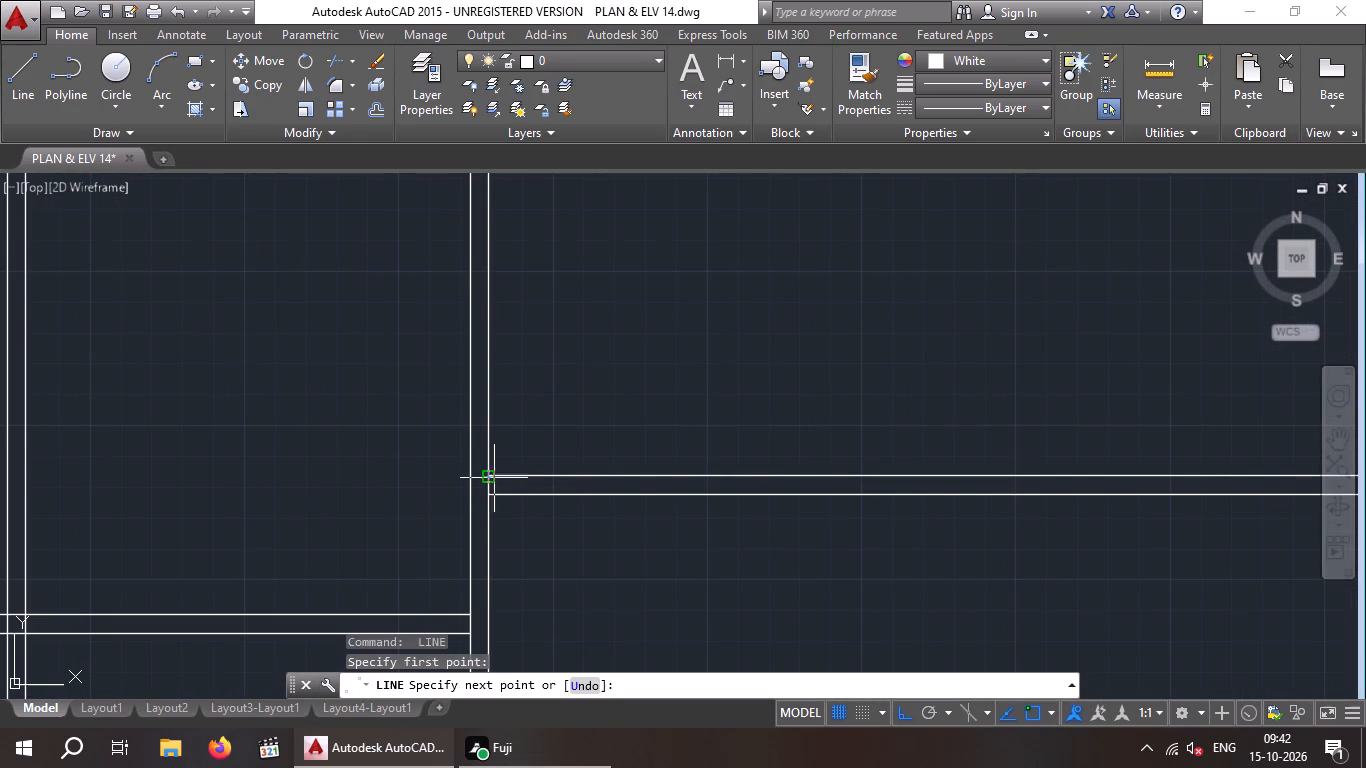
left_click(9, 478)
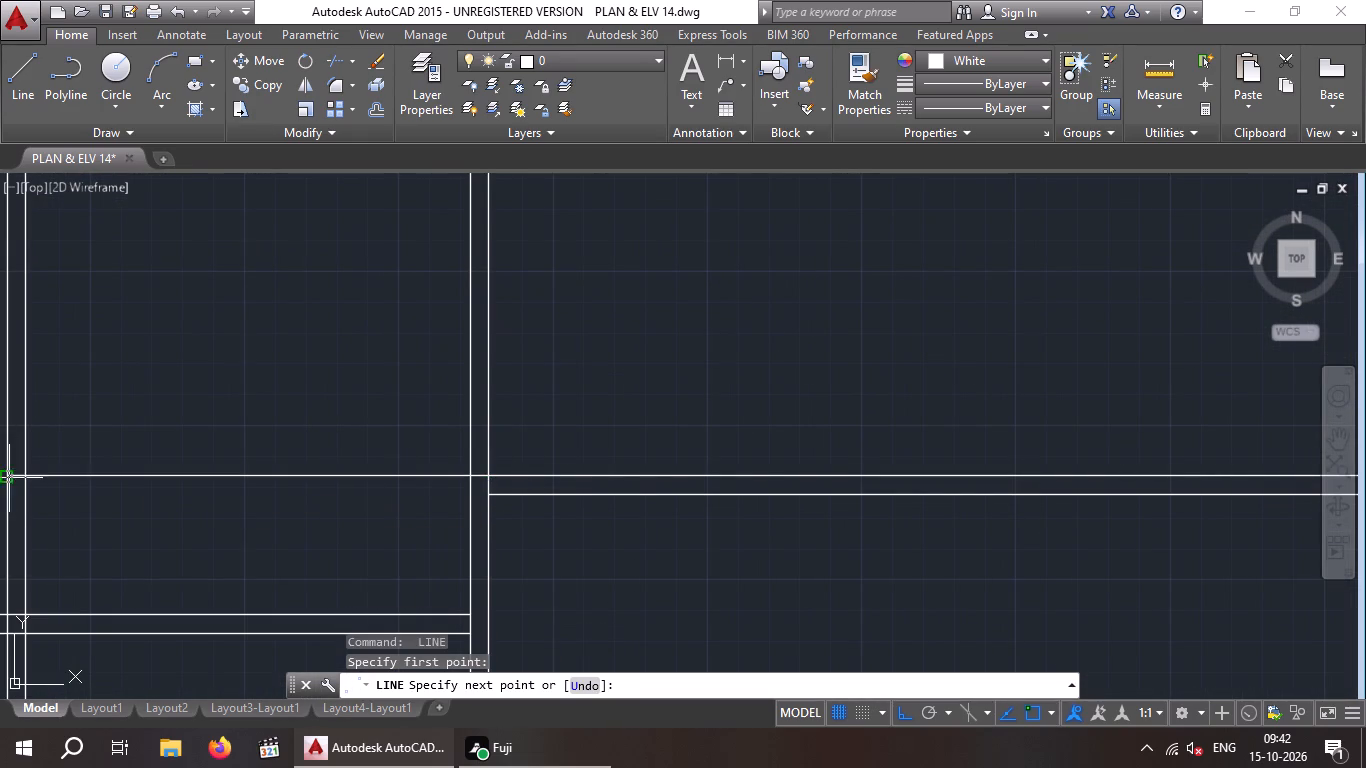
key("space")
key("space")
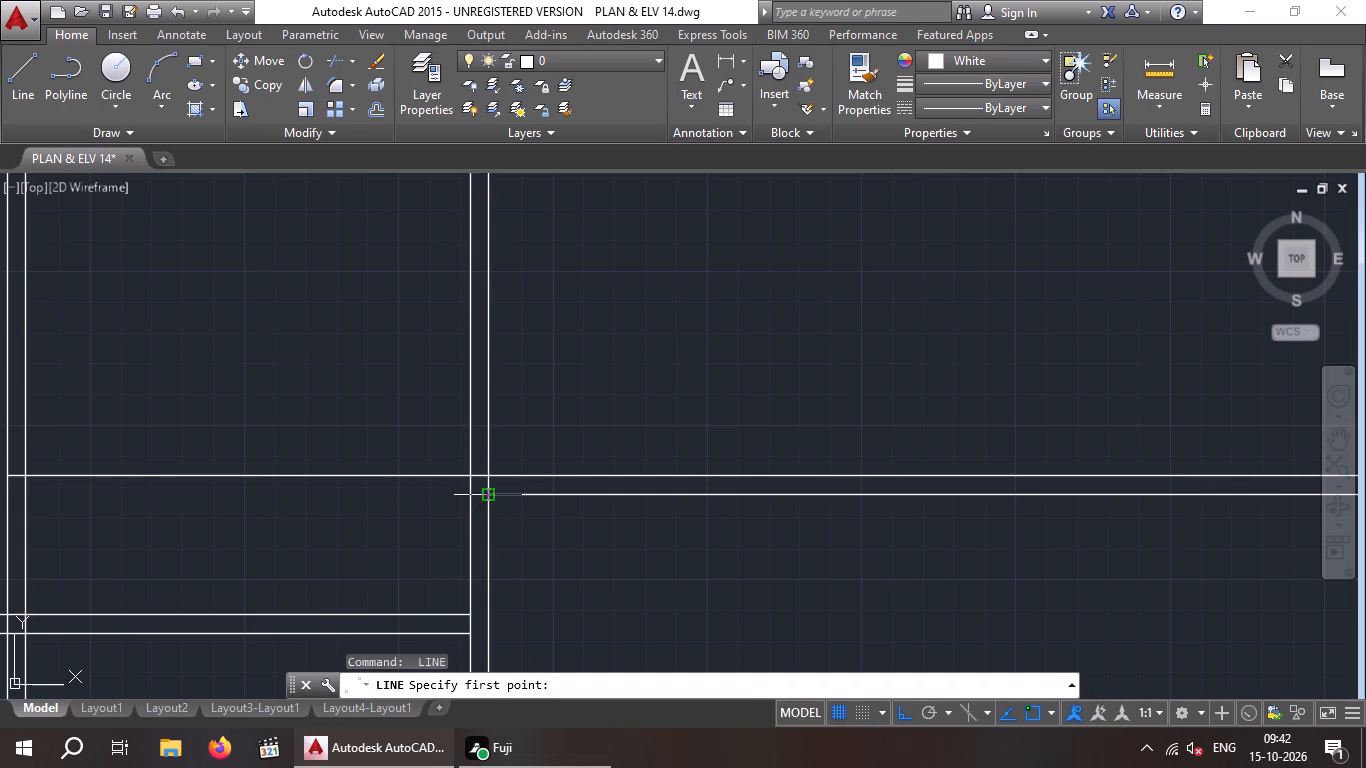
left_click_drag(492, 499, 473, 505)
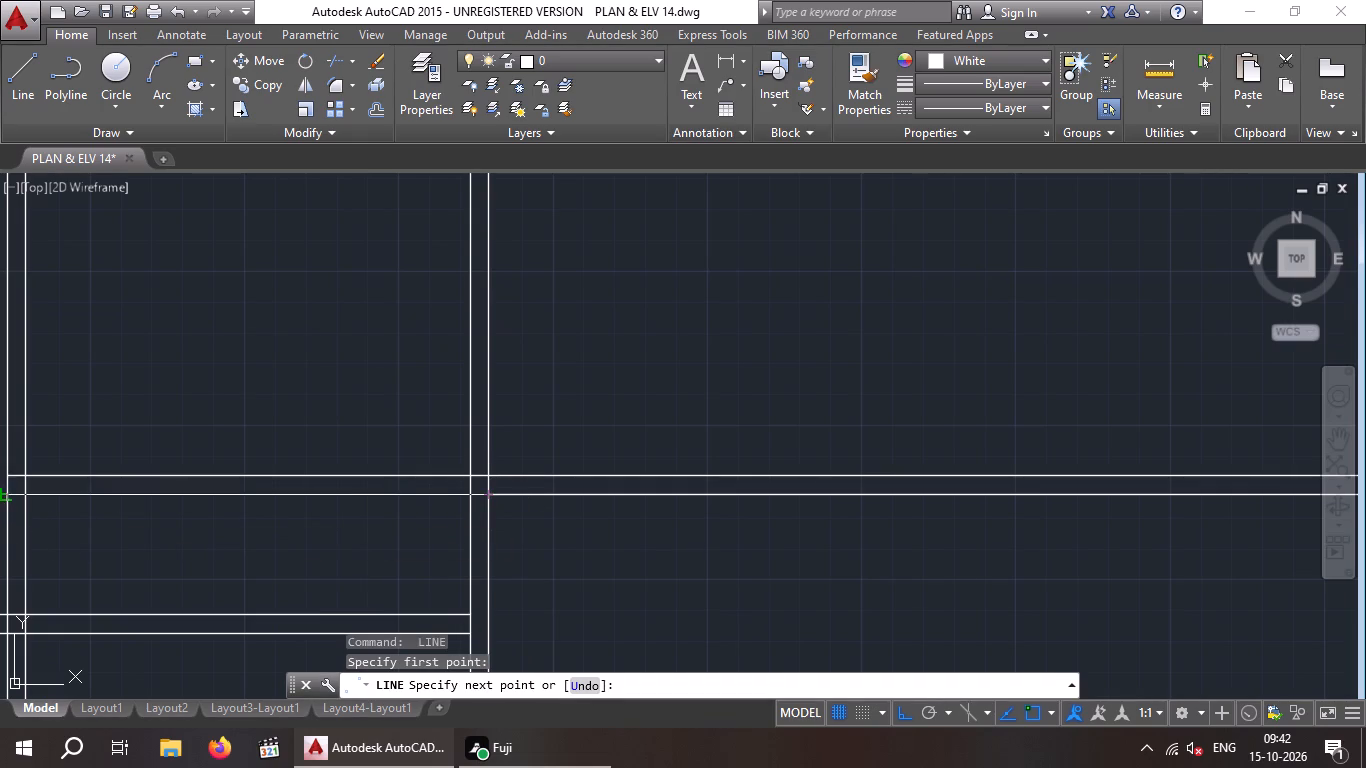
left_click(10, 496)
key("space")
scroll(144, 435, "down", 4)
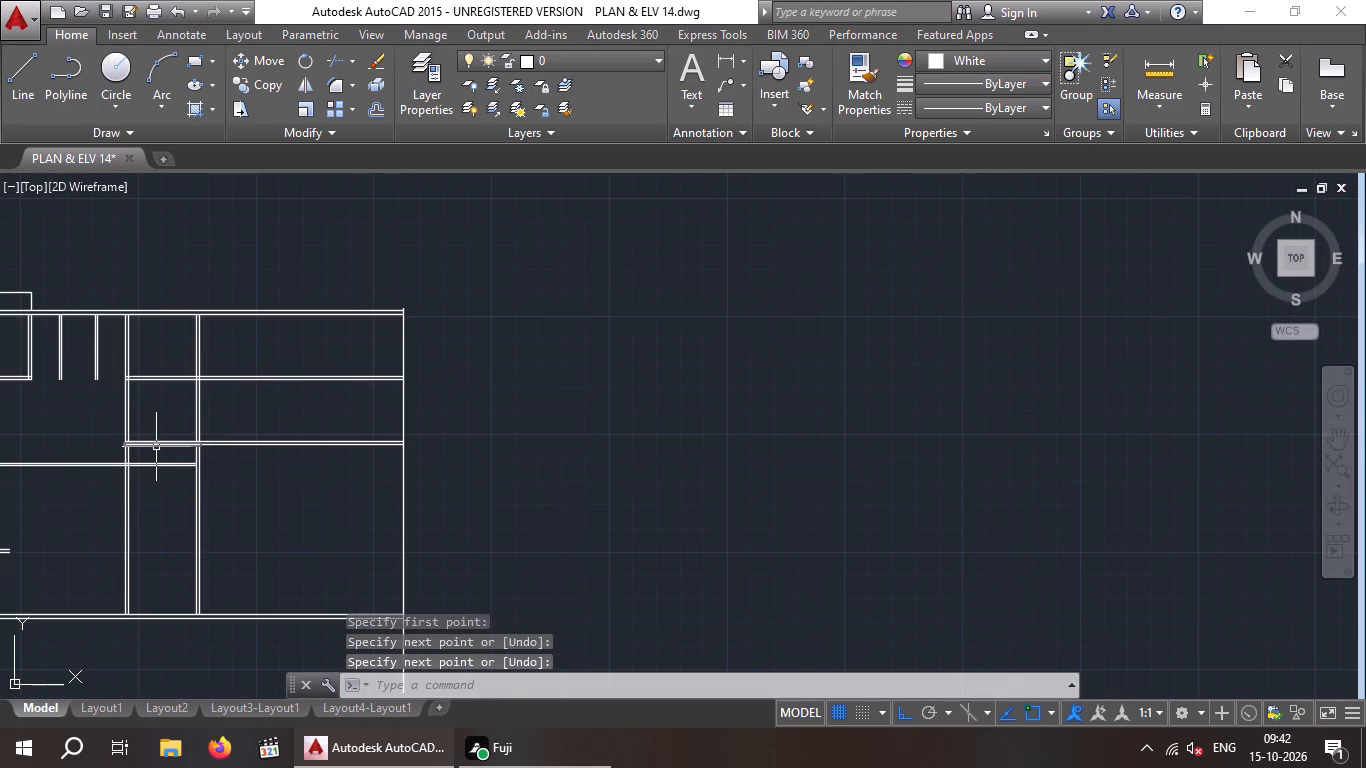
key("Escape")
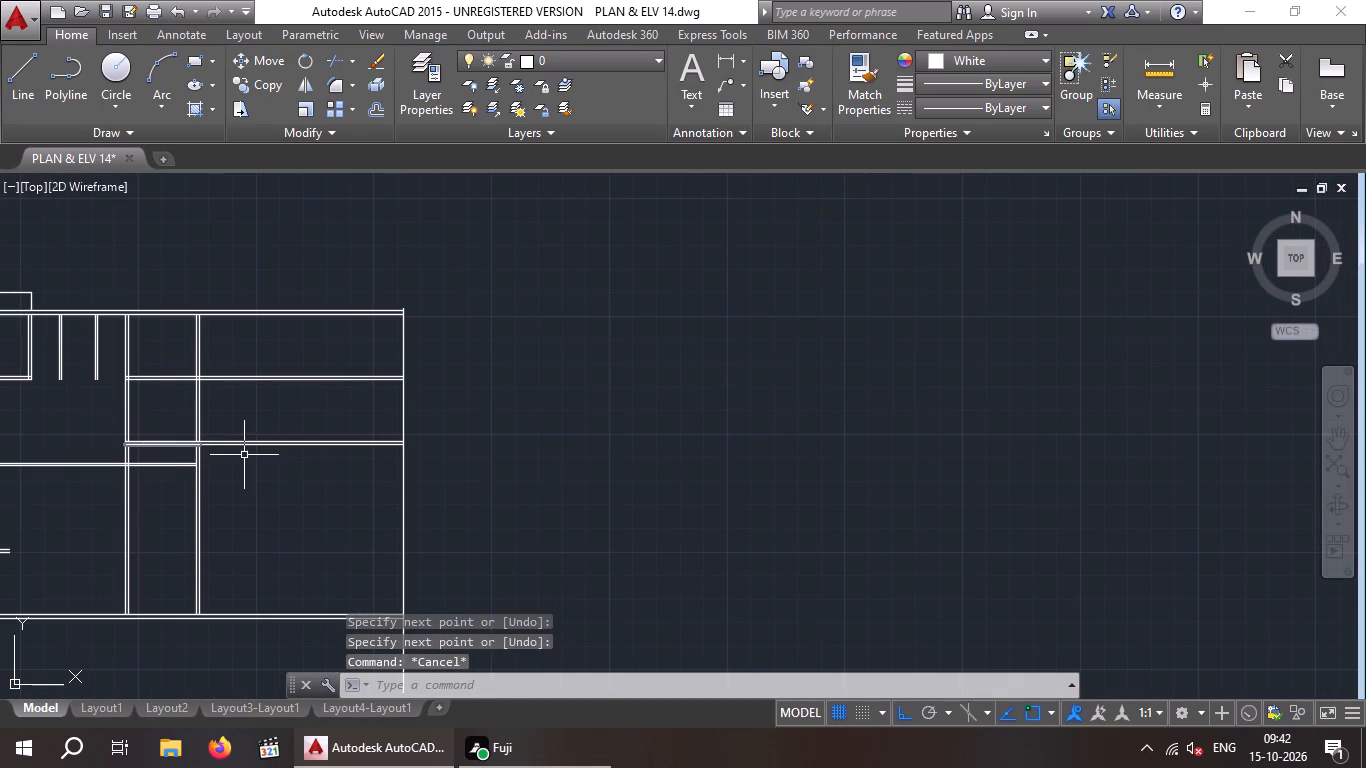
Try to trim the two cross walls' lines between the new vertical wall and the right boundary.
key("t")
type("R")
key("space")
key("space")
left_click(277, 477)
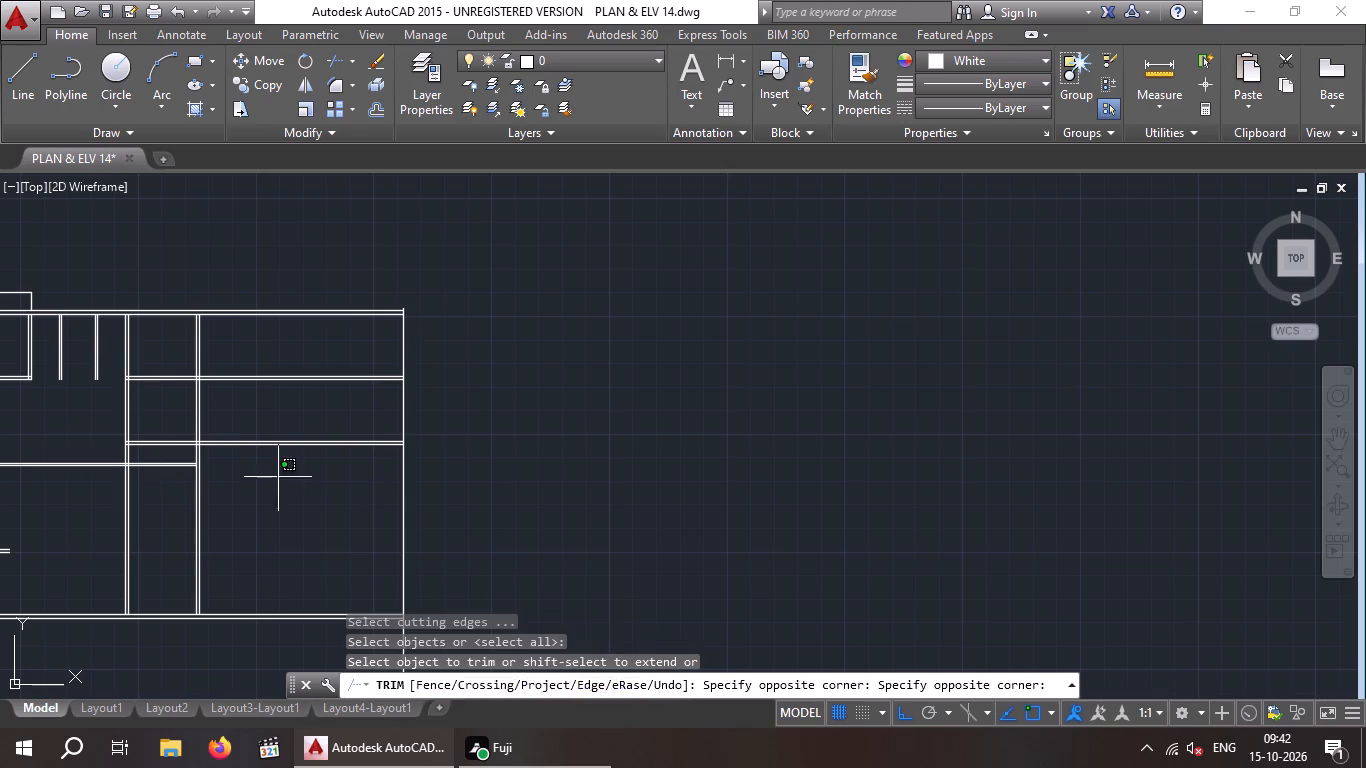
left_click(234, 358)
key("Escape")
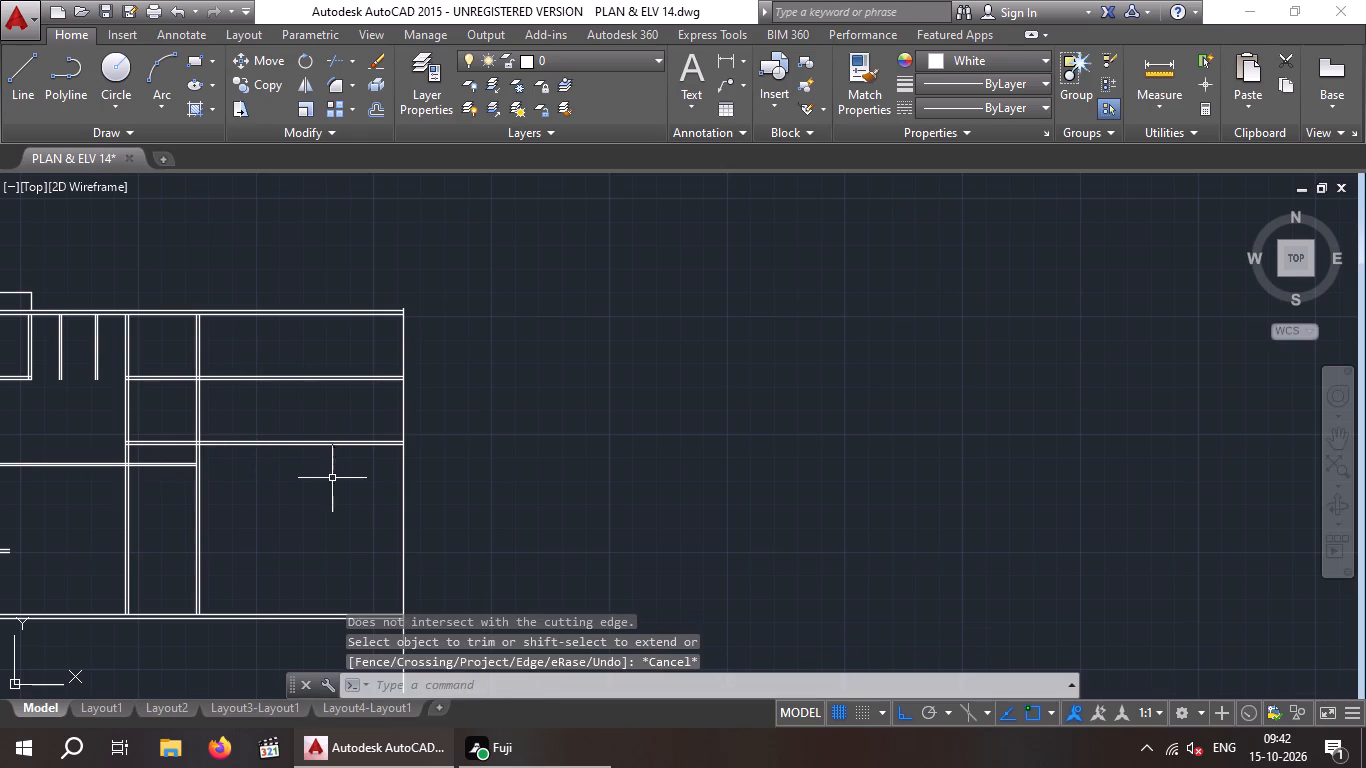
Erase the four cross-wall lines between the new vertical wall and the right boundary.
left_click_drag(332, 478, 284, 432)
left_click(254, 357)
key("Delete")
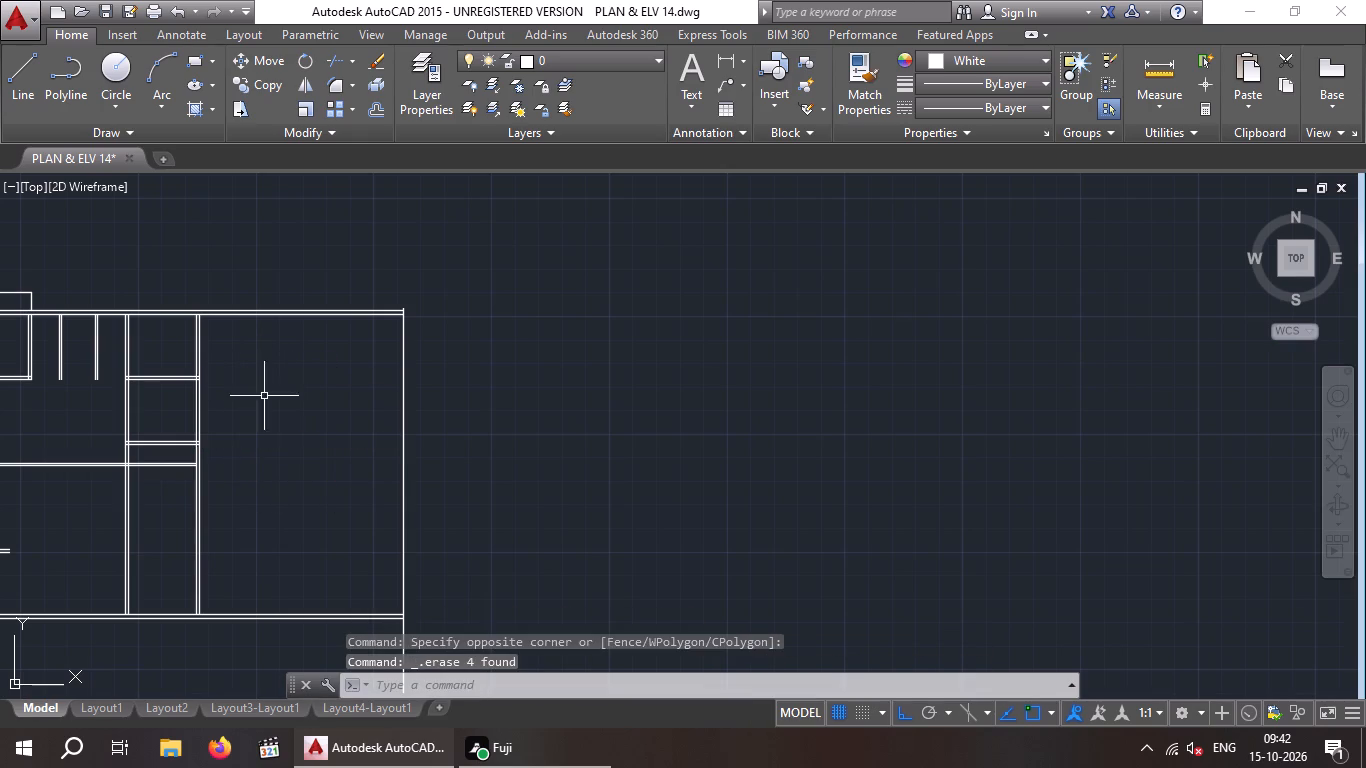
key("Escape")
key("Escape")
Trim away both lines of the long middle wall between the two rightmost vertical walls, just below the lower cross wall.
key("t")
key("r")
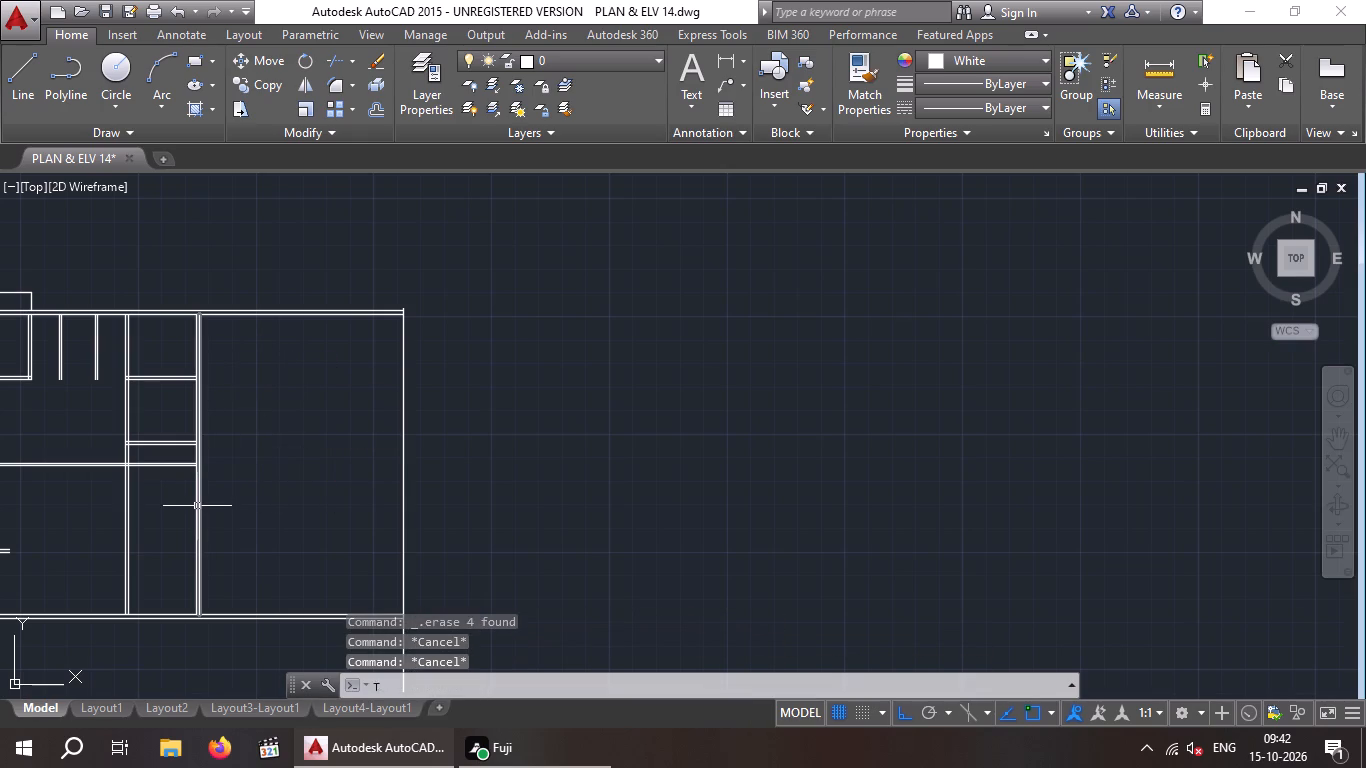
key("space")
key("space")
scroll(165, 481, "up", 4)
left_click(179, 489)
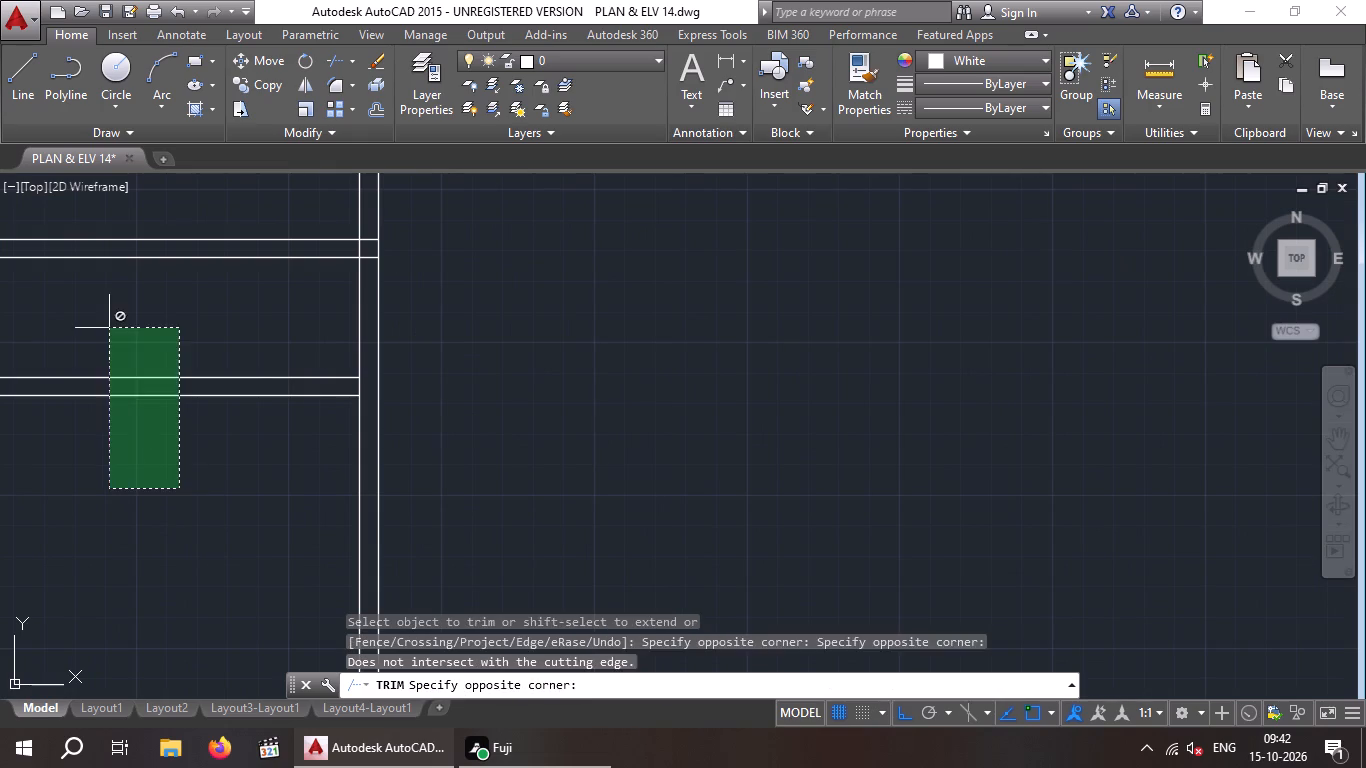
left_click_drag(109, 328, 114, 337)
left_click_drag(192, 439, 198, 451)
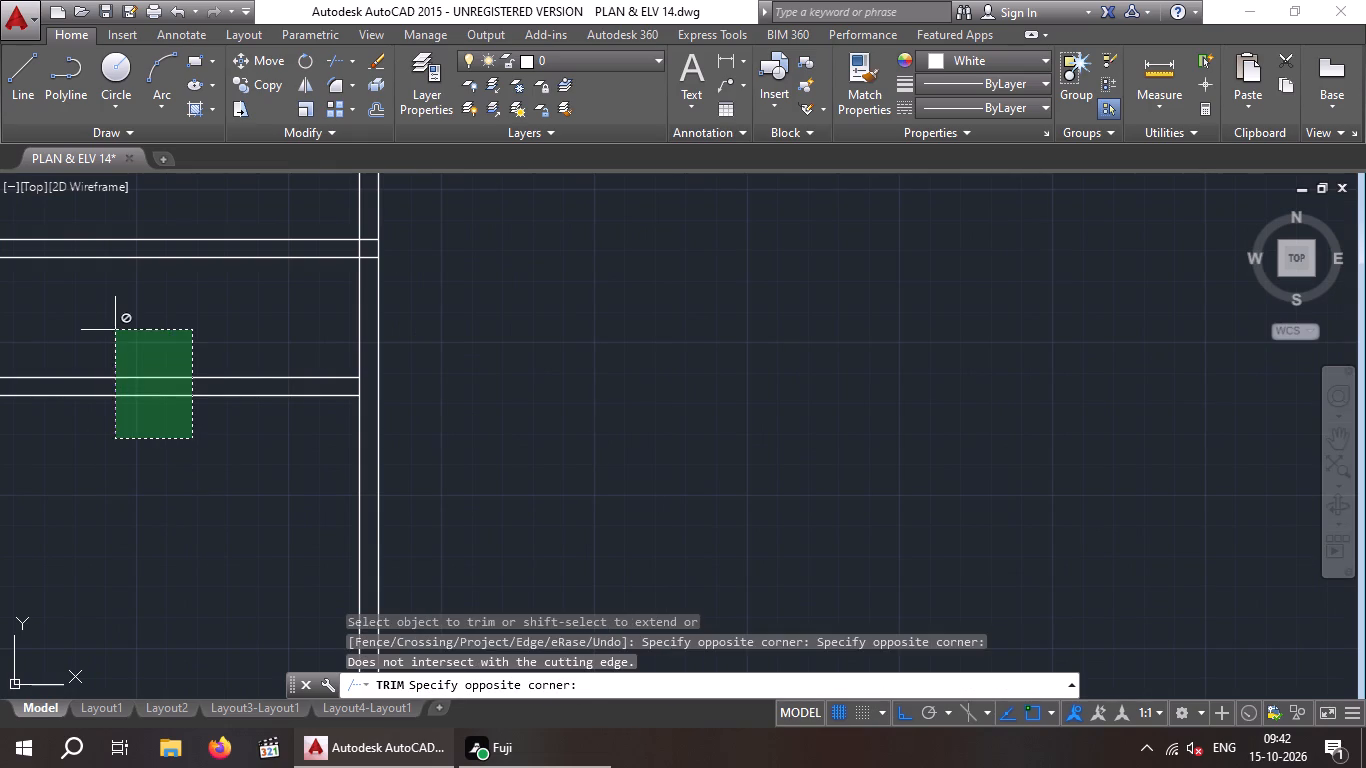
left_click(115, 329)
scroll(117, 335, "down", 2)
left_click(115, 355)
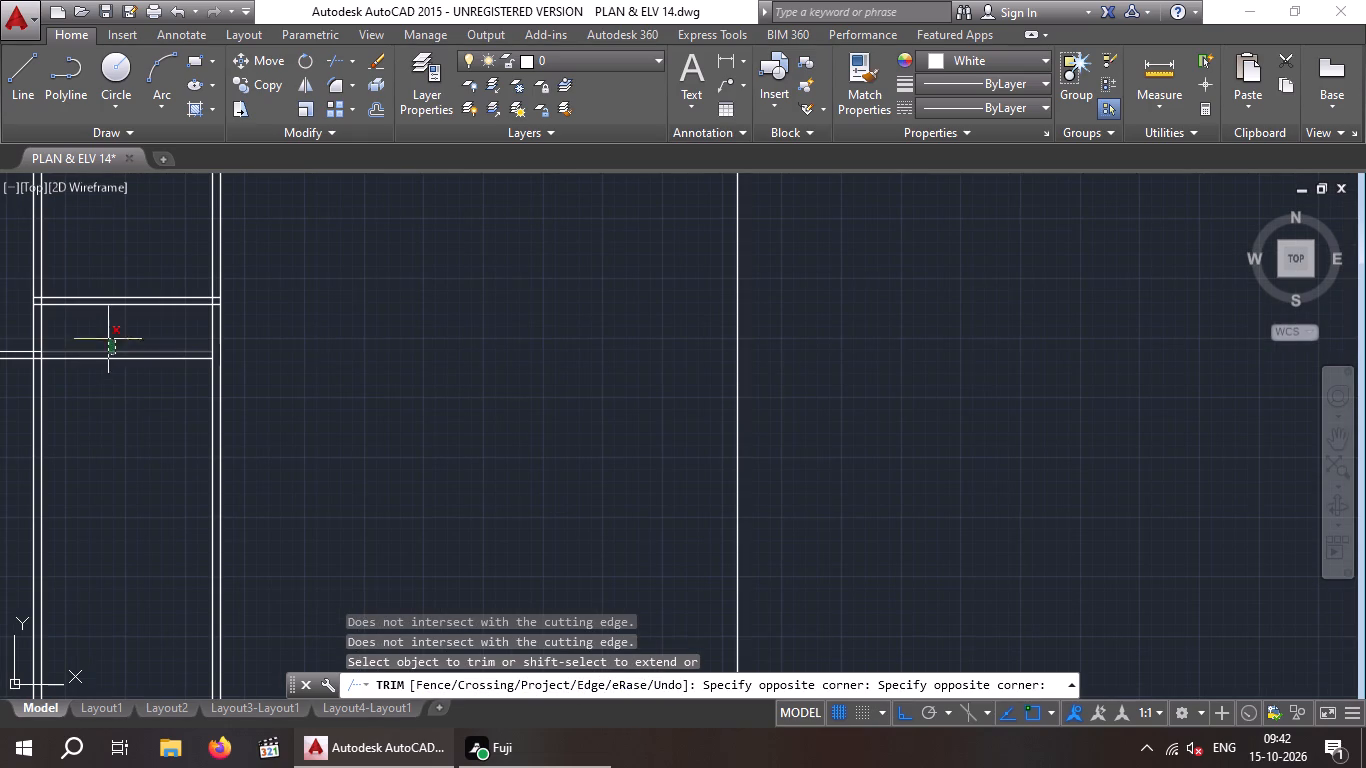
left_click_drag(108, 331, 121, 395)
left_click(121, 402)
left_click_drag(121, 387, 95, 370)
left_click(108, 394)
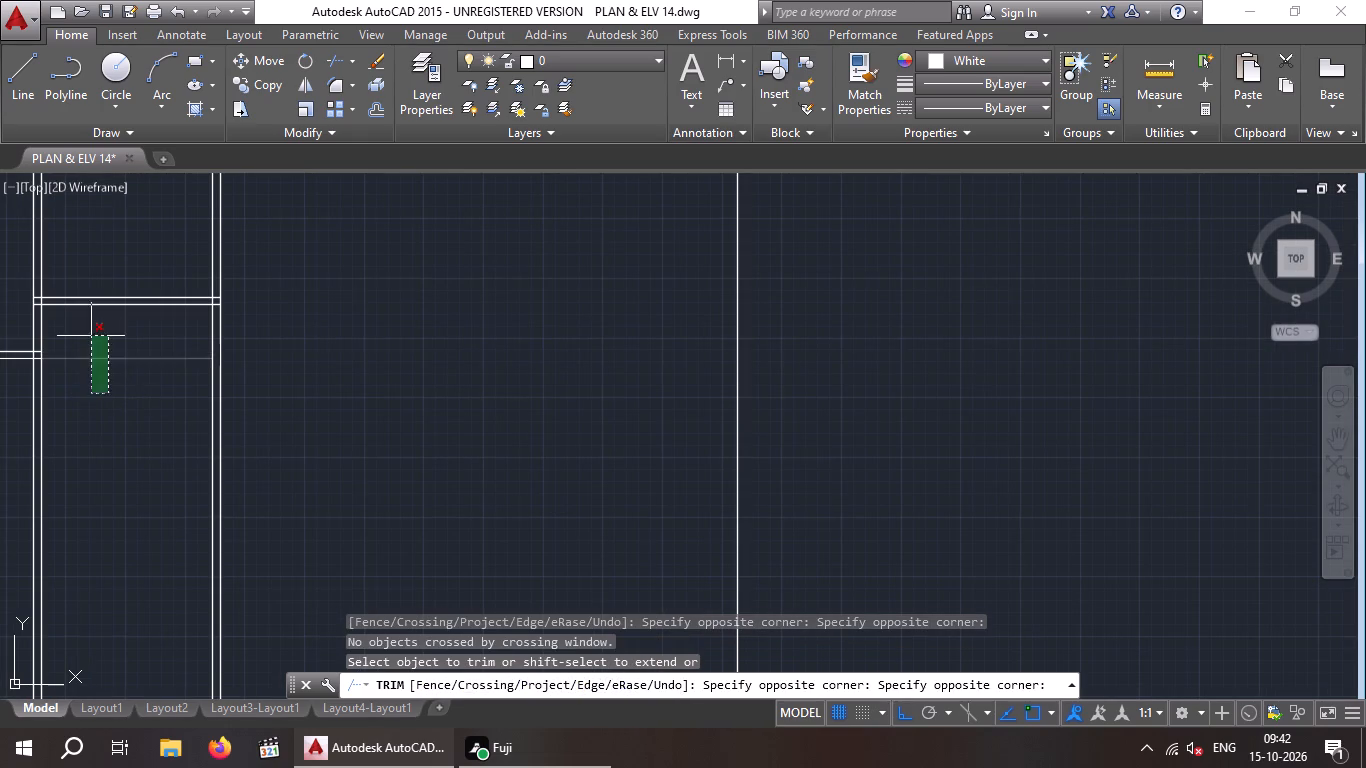
left_click(91, 335)
scroll(99, 348, "down", 2)
middle_click_drag(104, 355, 179, 407)
middle_click_drag(188, 423, 214, 425)
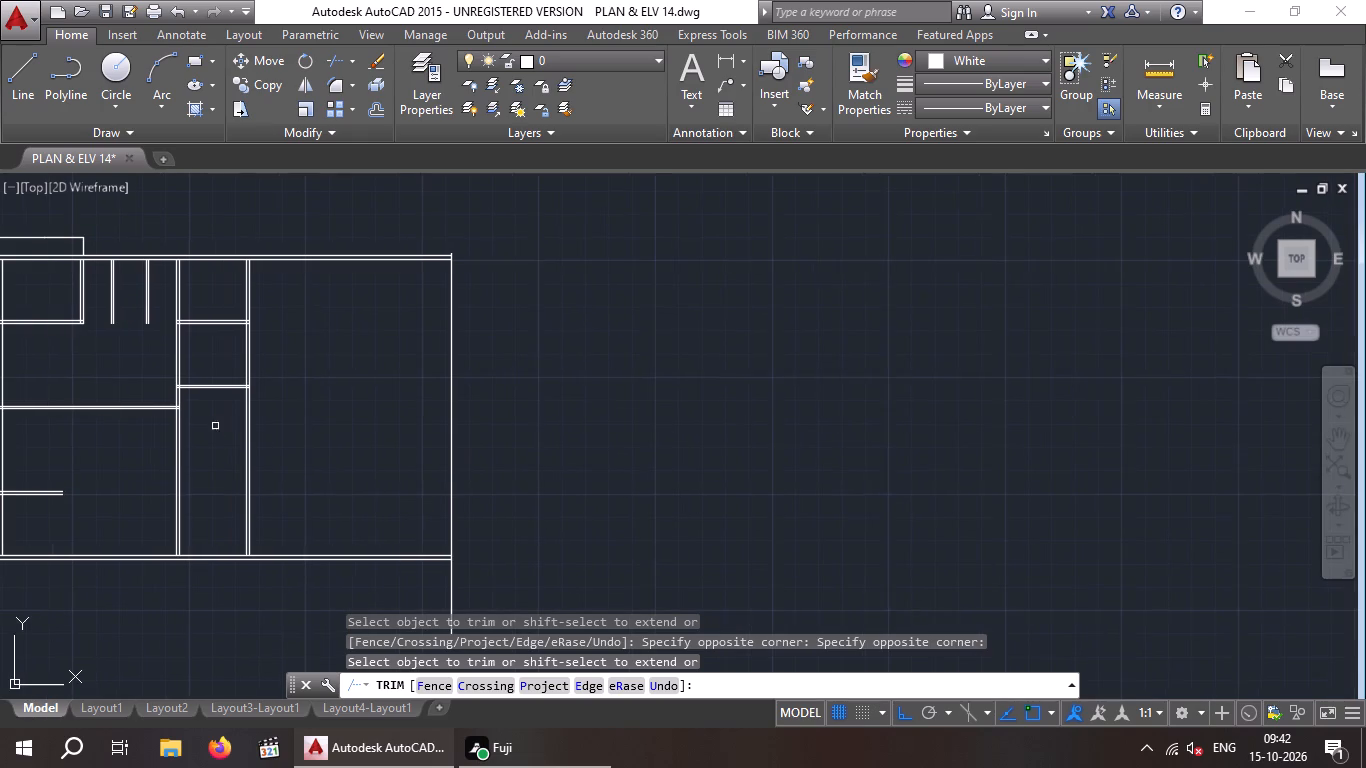
key("Escape")
key("Escape")
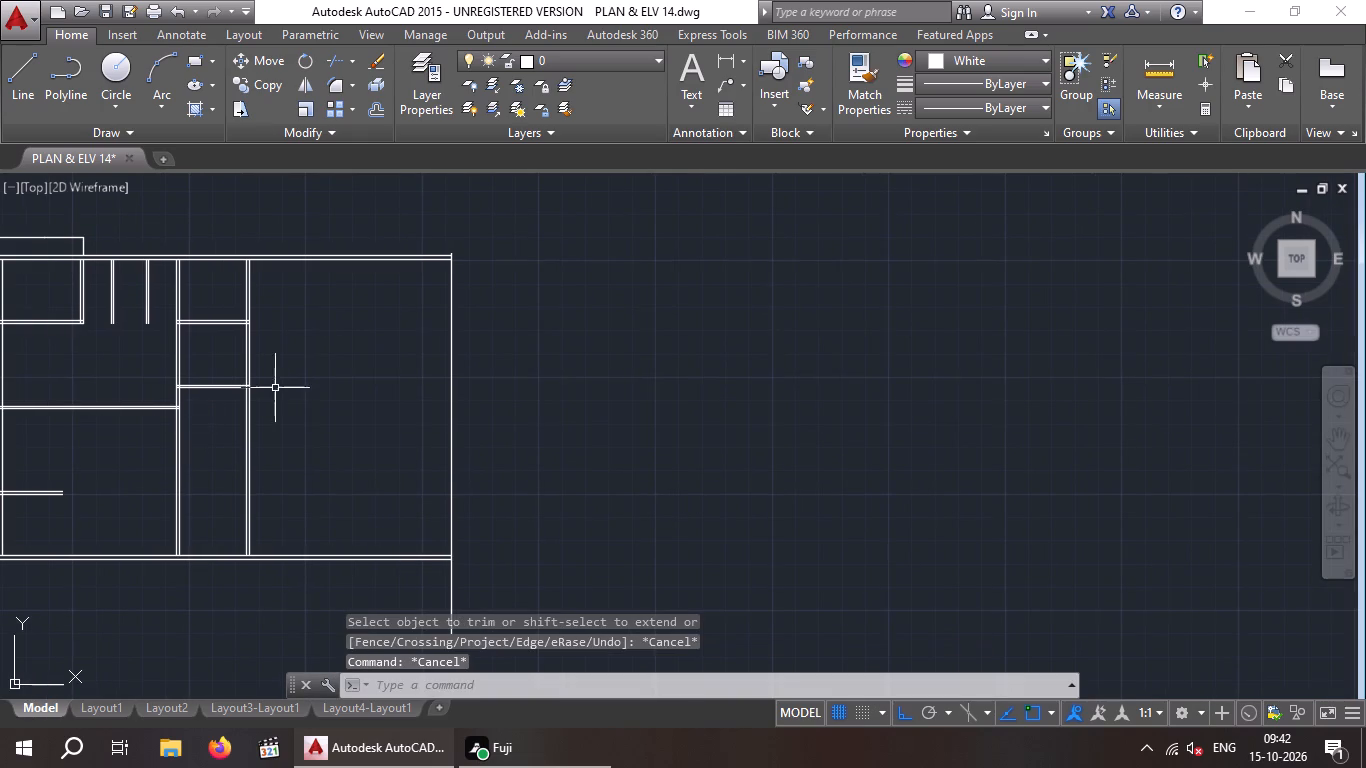
Measure the inside width of the left-hand small rooms along their upper cross wall with a linear dimension, without placing it.
middle_click_drag(300, 358, 356, 367)
middle_click(364, 369)
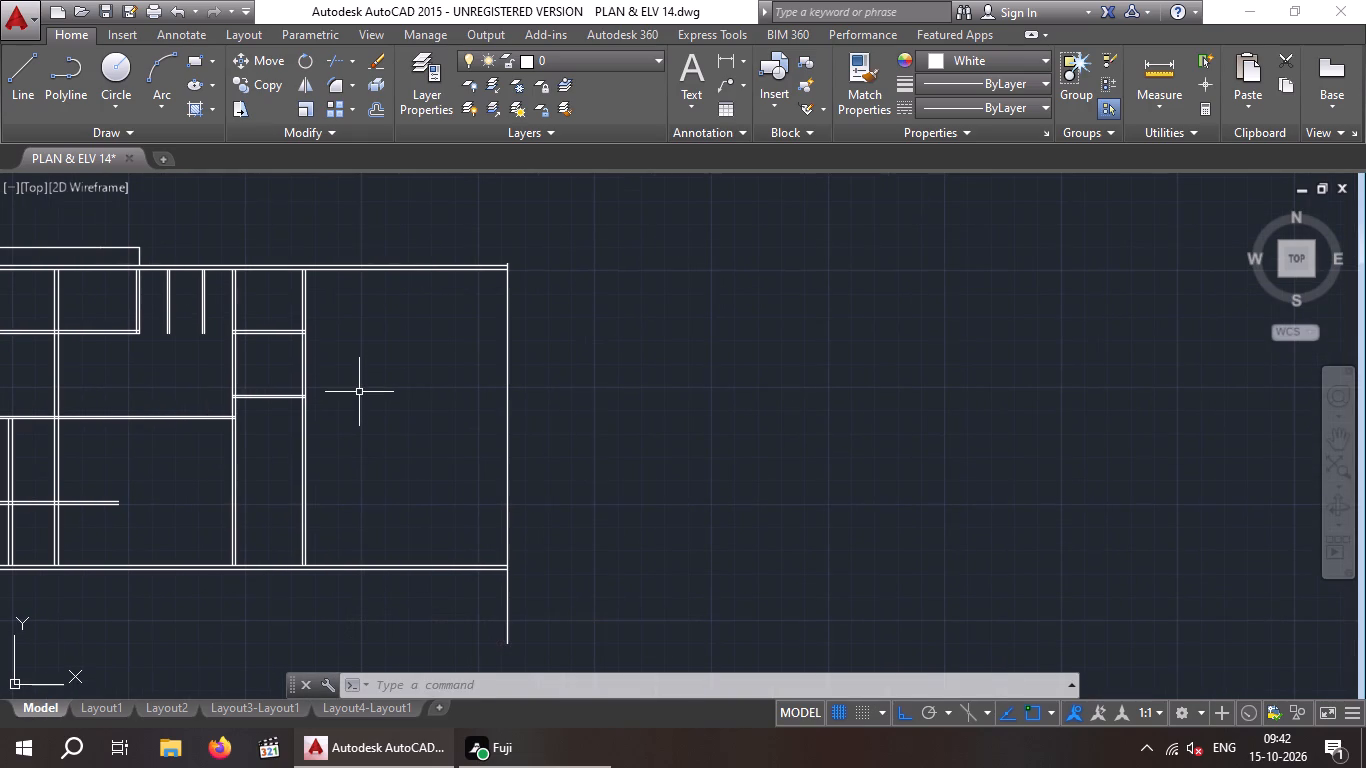
left_click(728, 60)
scroll(588, 224, "down", 2)
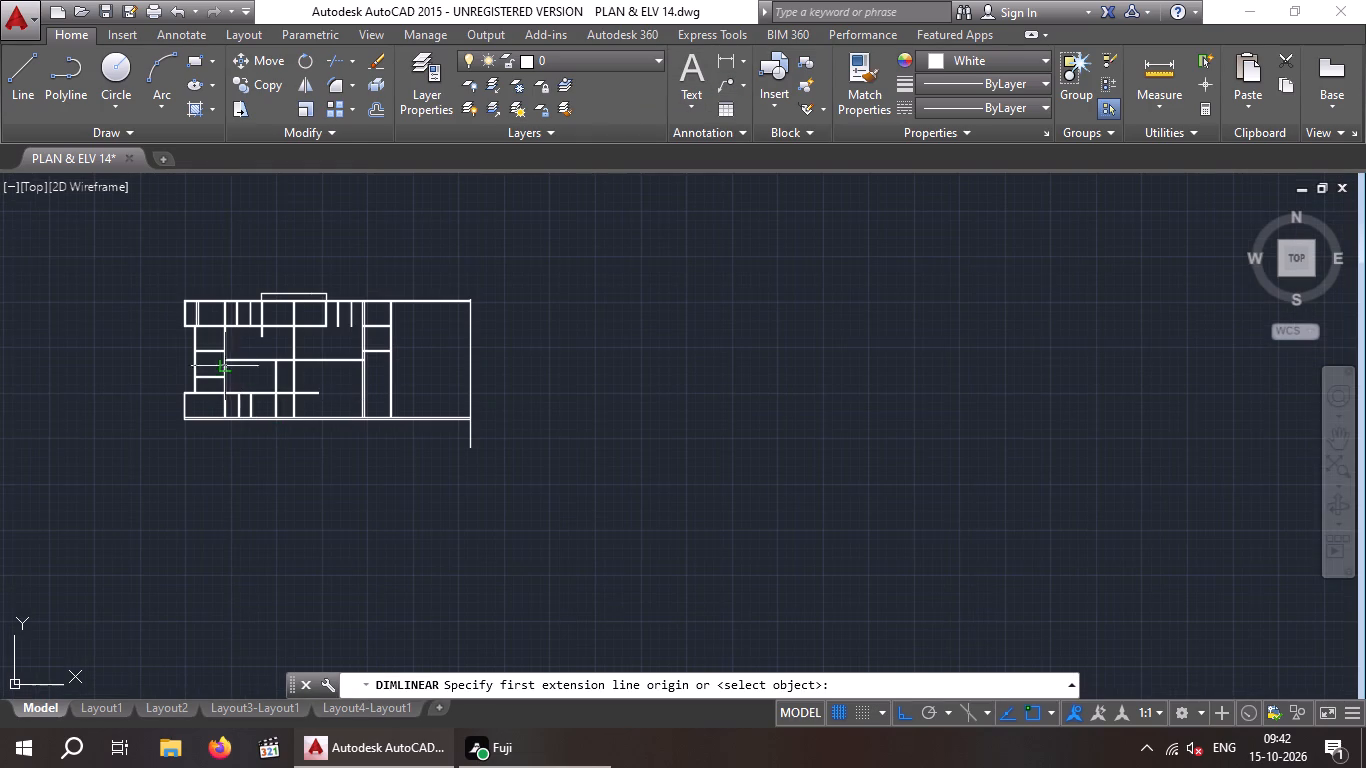
scroll(193, 342, "up", 6)
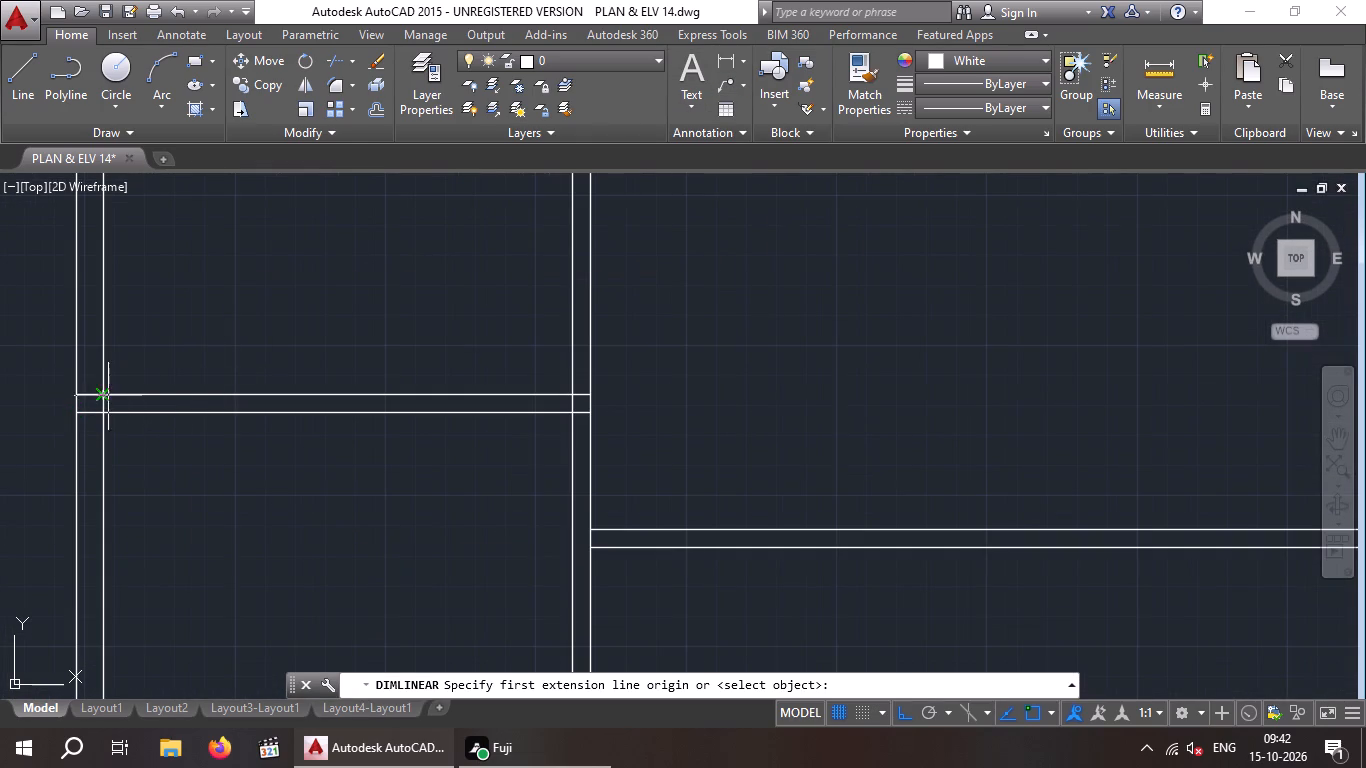
left_click_drag(104, 397, 113, 399)
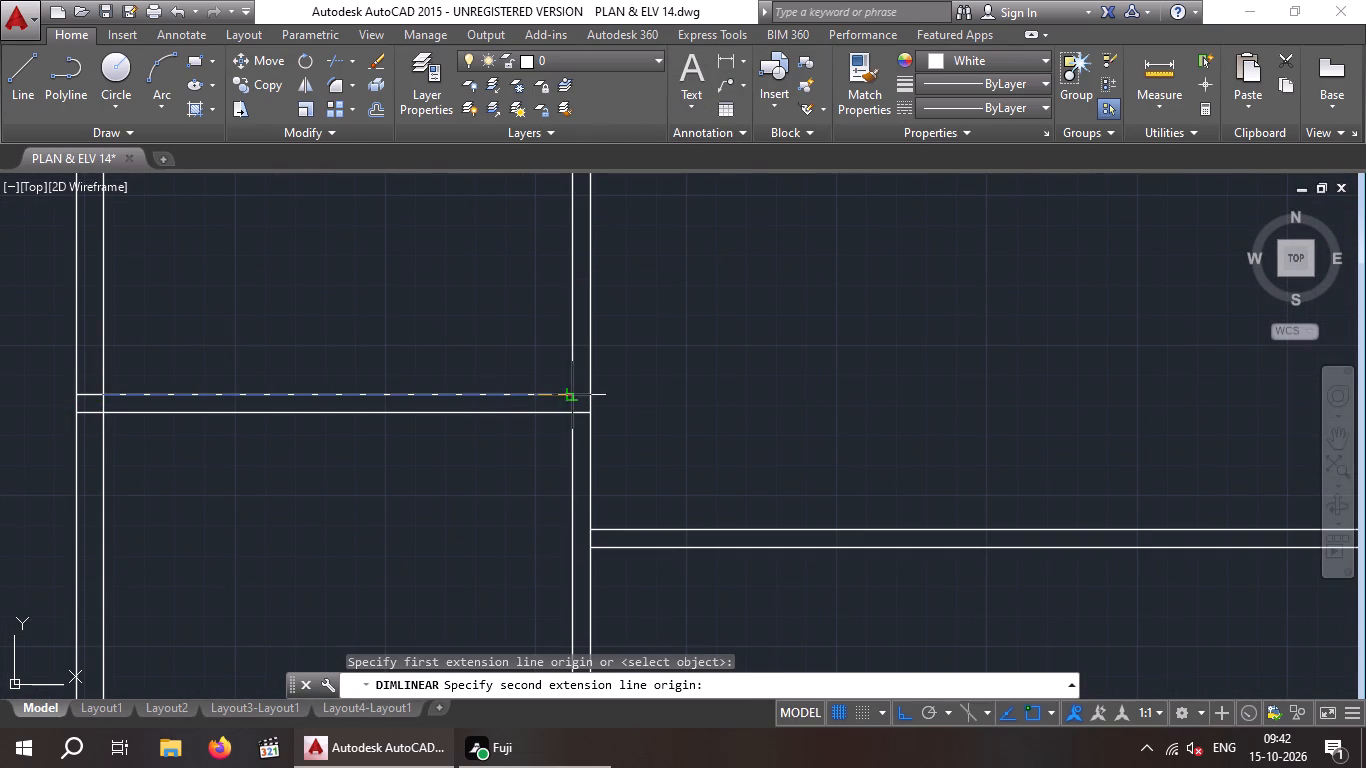
left_click(575, 393)
scroll(520, 339, "down", 3)
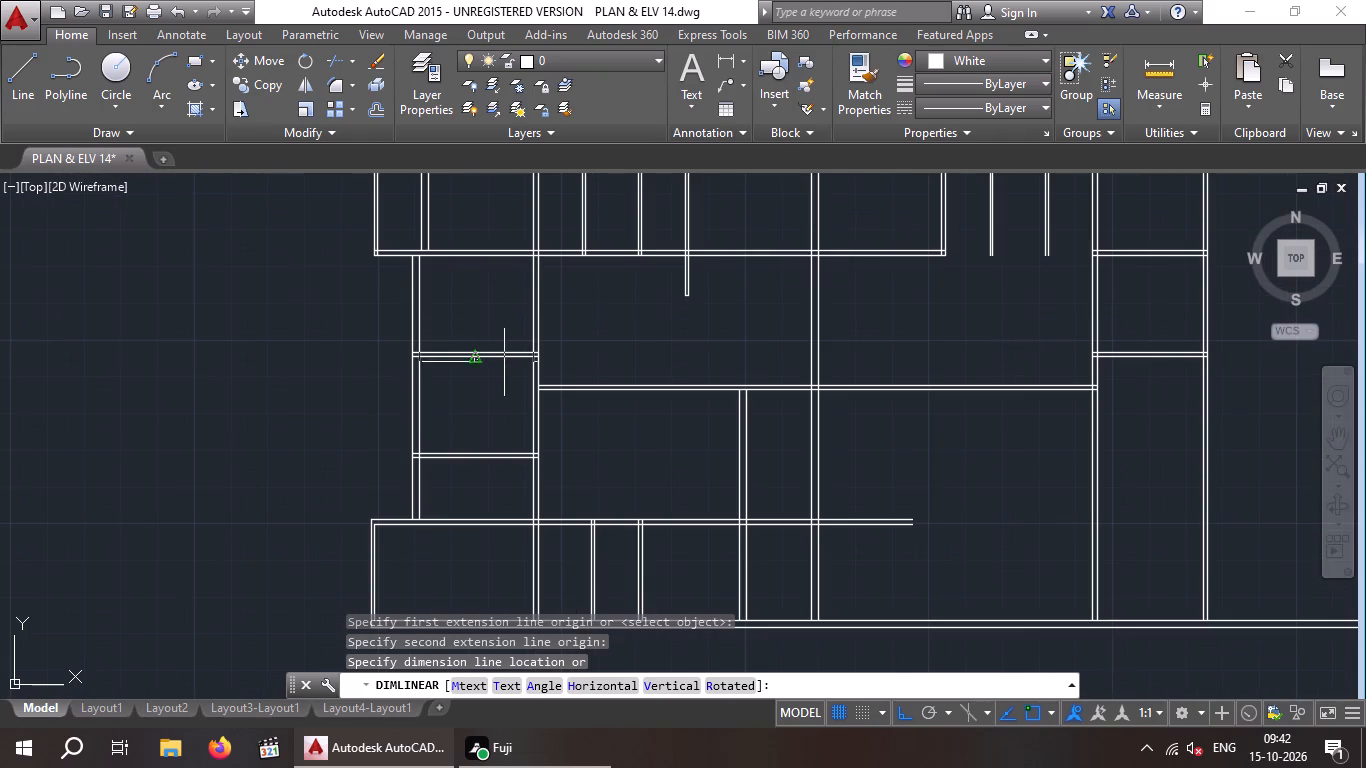
key("Escape")
Measure the inside width of the right-hand small rooms along their lower cross wall with a linear dimension, without placing it.
middle_click_drag(1110, 339, 798, 413)
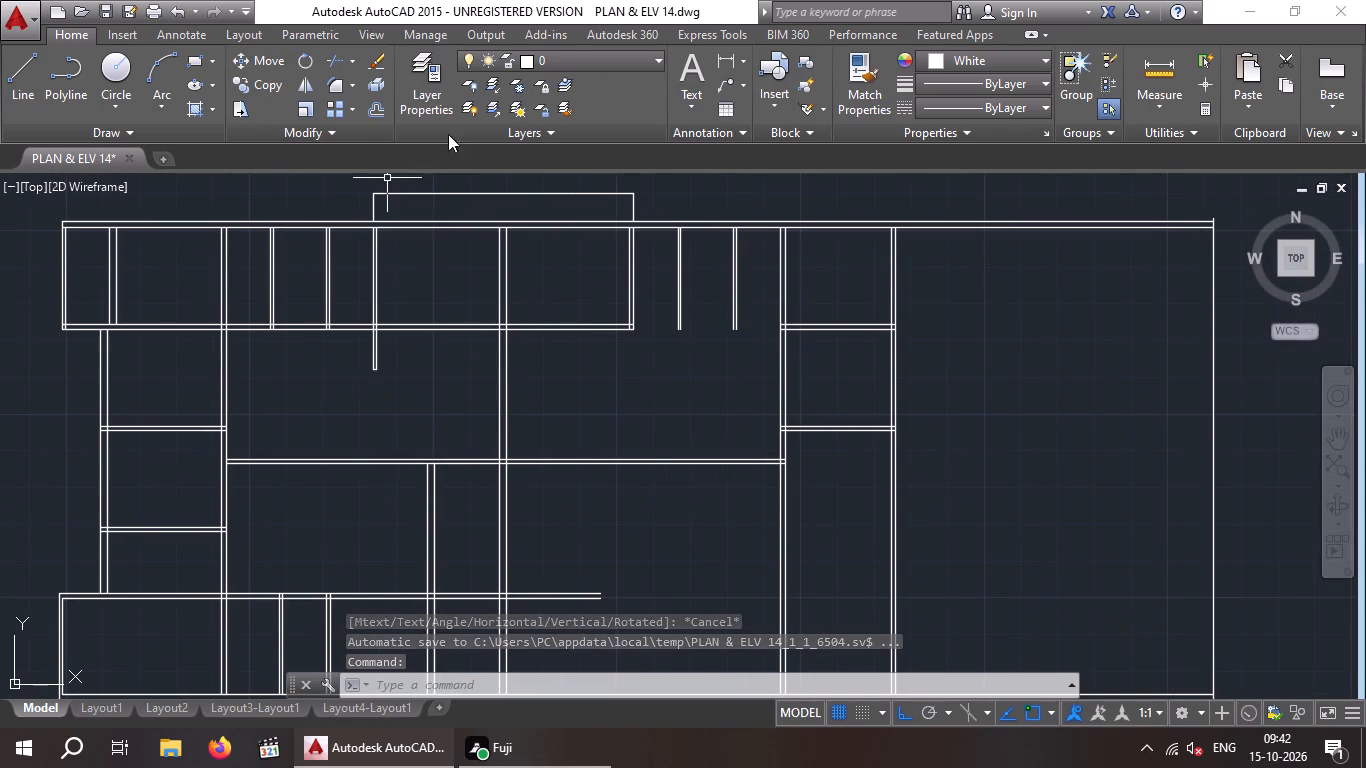
left_click(726, 61)
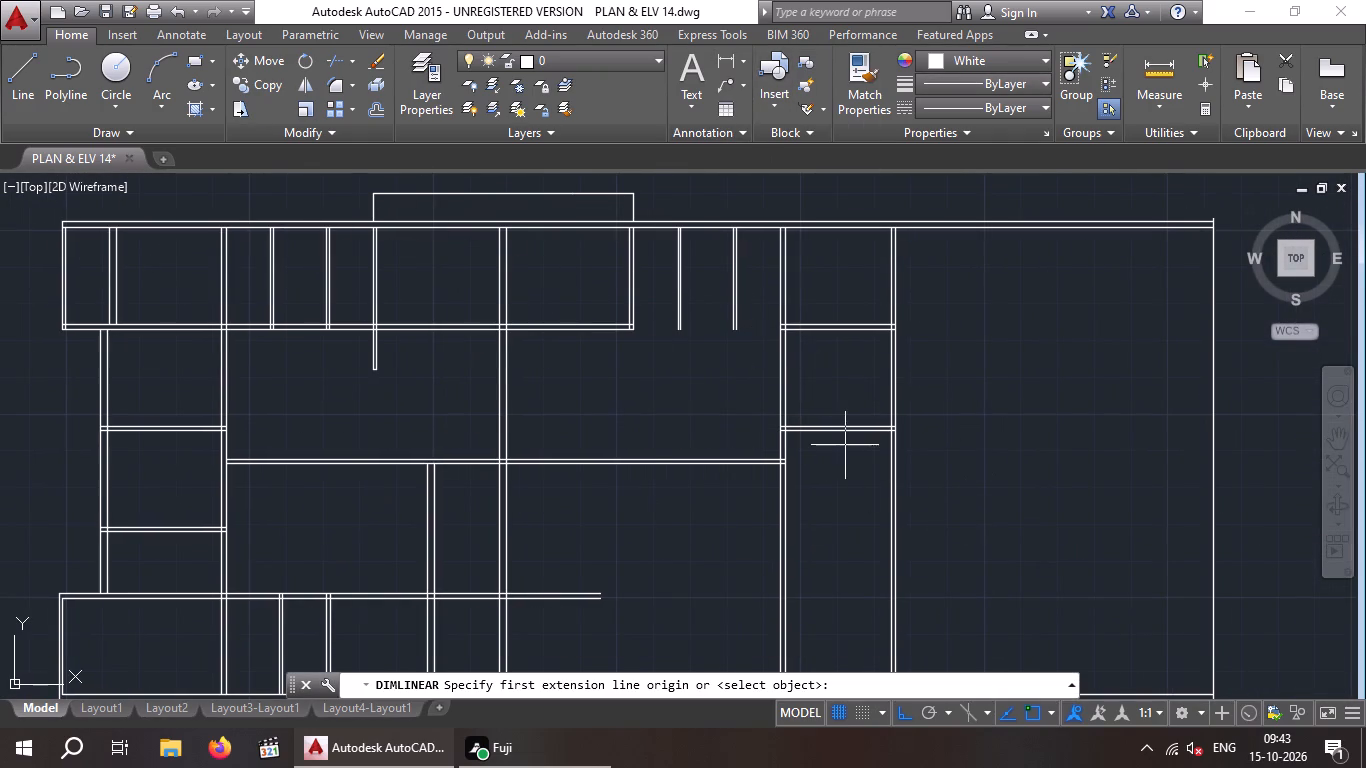
scroll(845, 444, "up", 1)
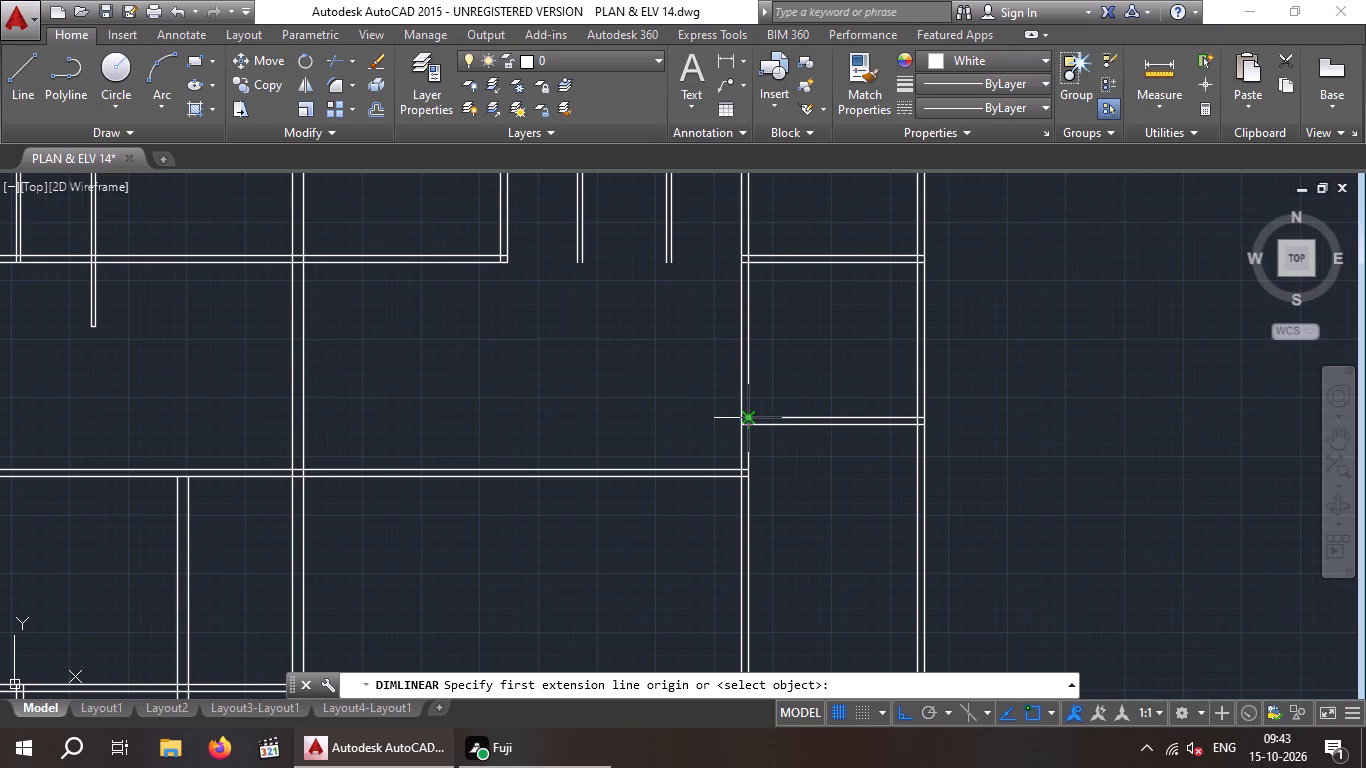
scroll(752, 415, "up", 3)
left_click(736, 422)
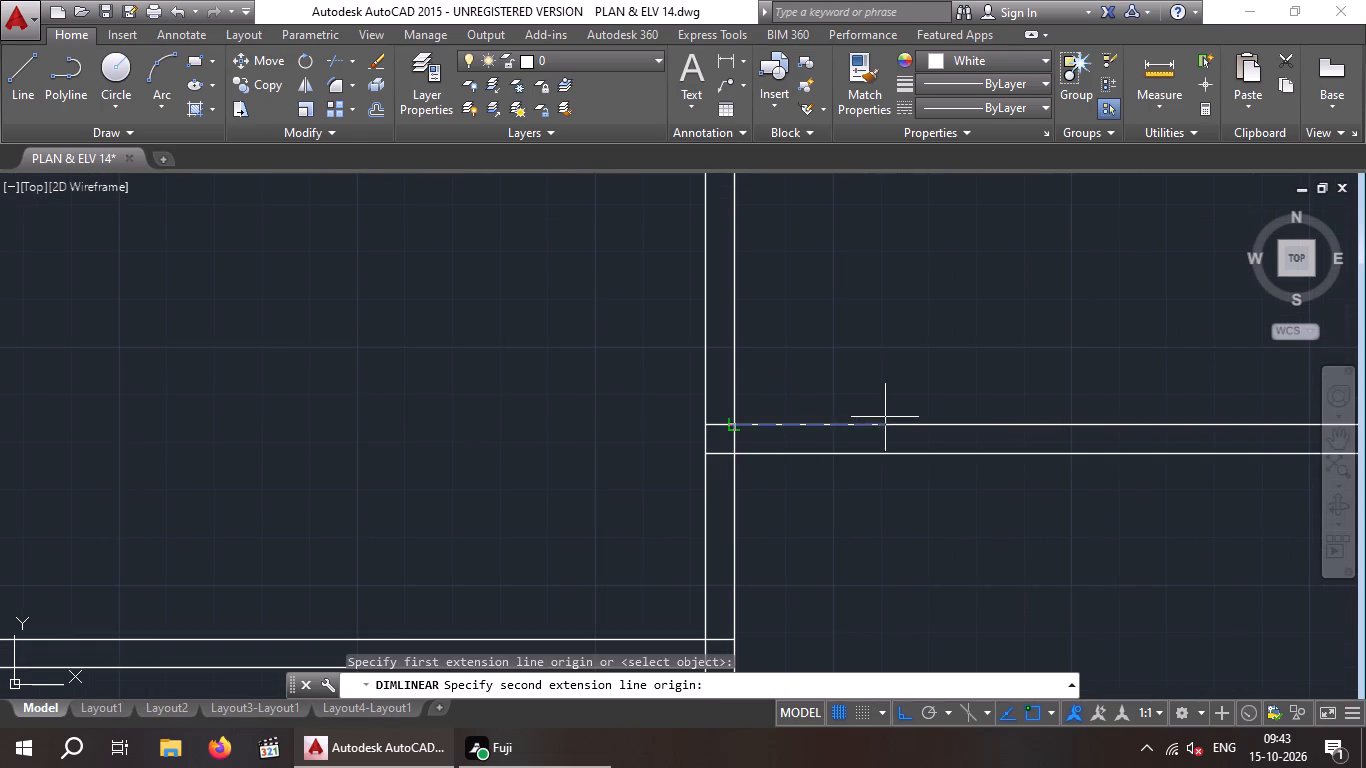
scroll(890, 416, "down", 3)
scroll(1024, 407, "up", 3)
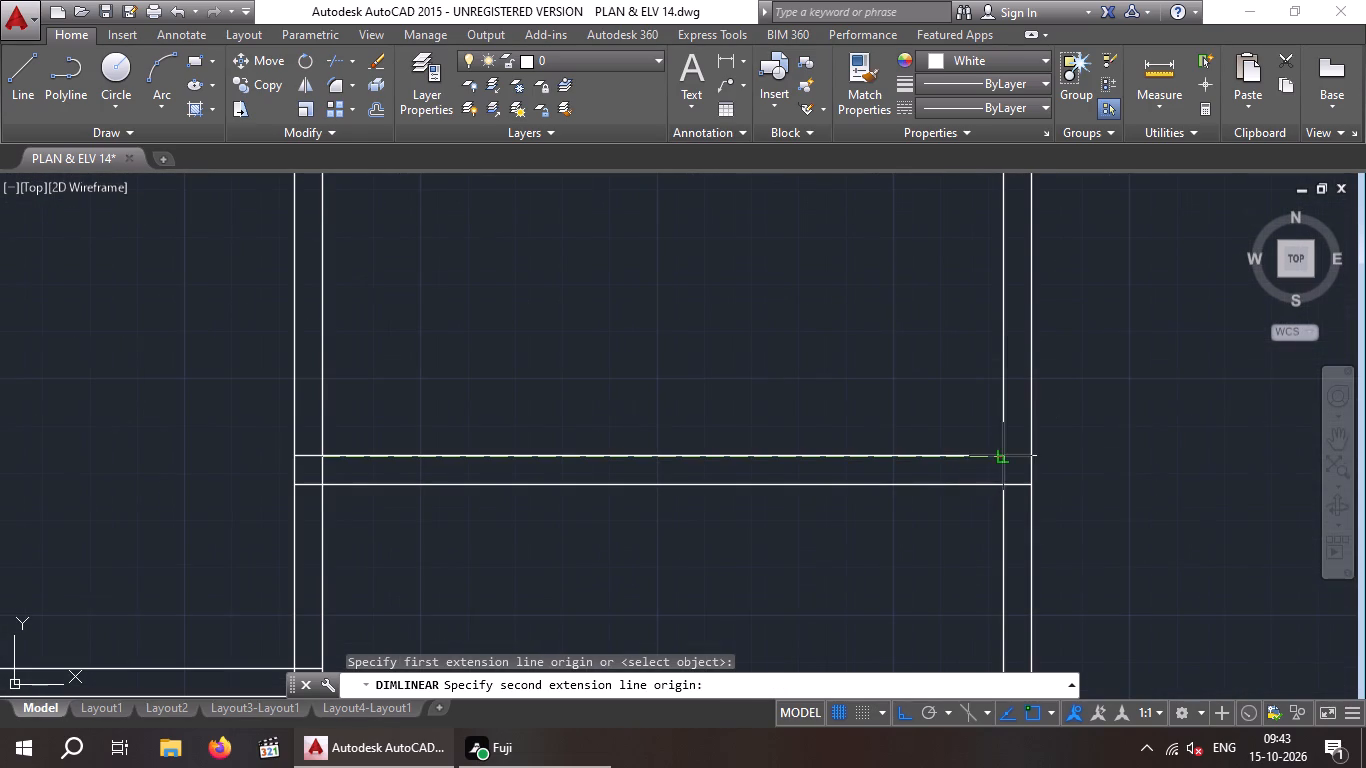
left_click(1006, 450)
key("Escape")
Trim away the rightmost vertical wall's outer line between the two cross walls of the right-hand small rooms.
scroll(969, 446, "down", 2)
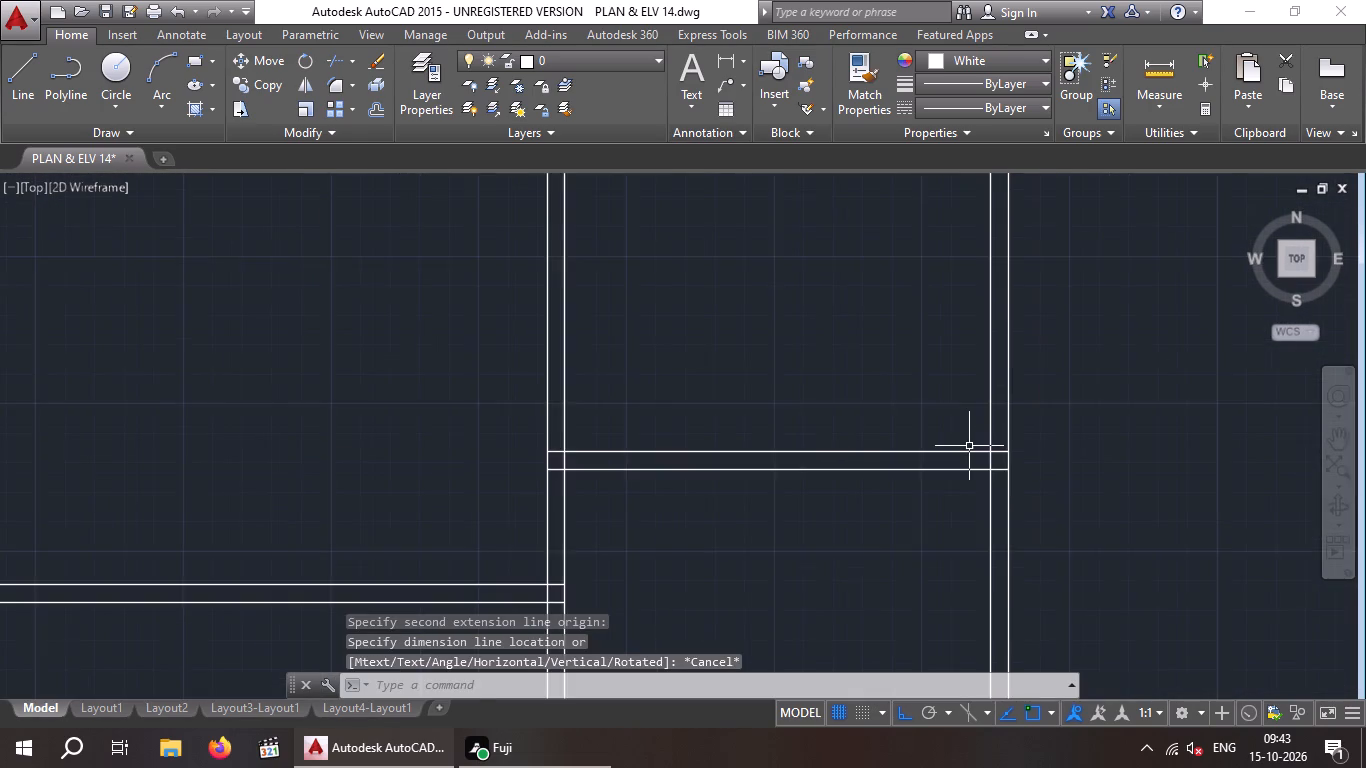
scroll(969, 446, "down", 1)
middle_click_drag(969, 446, 830, 533)
middle_click(775, 469)
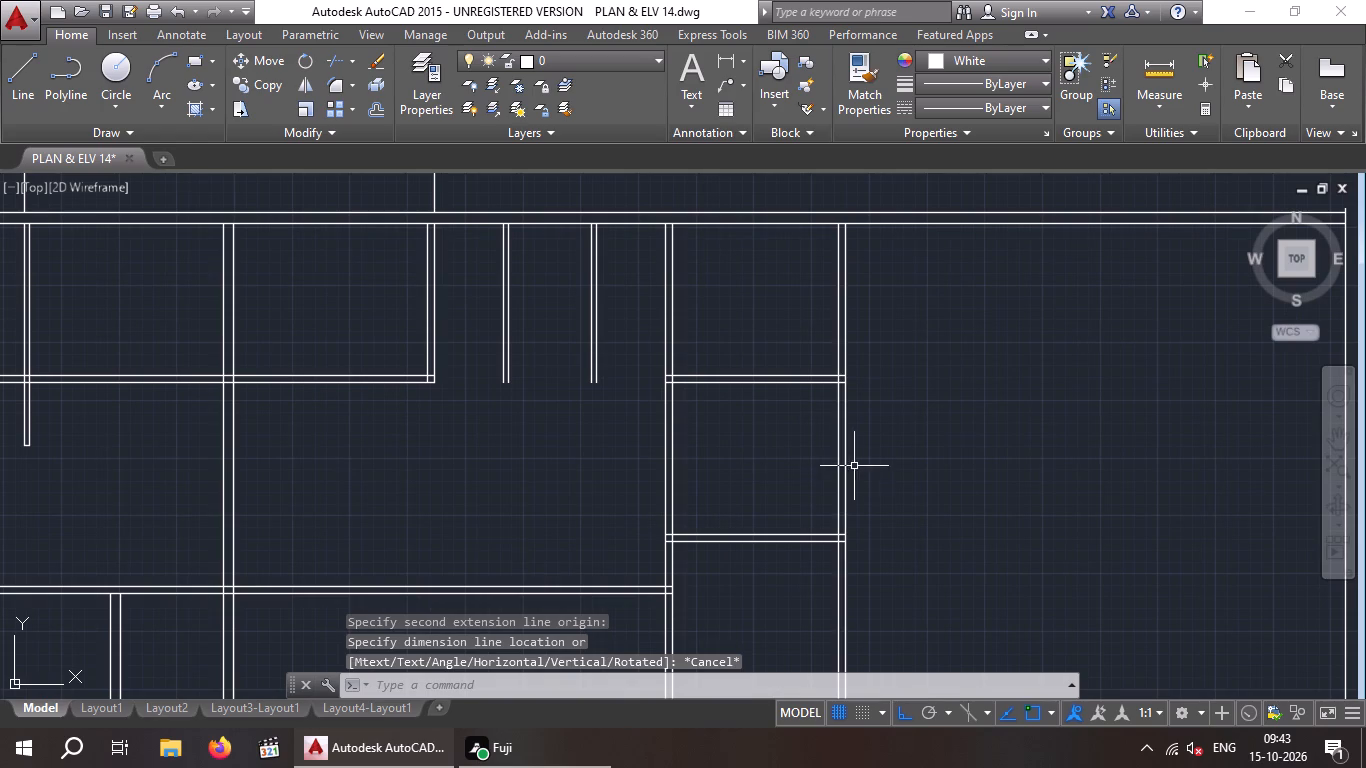
scroll(863, 458, "down", 1)
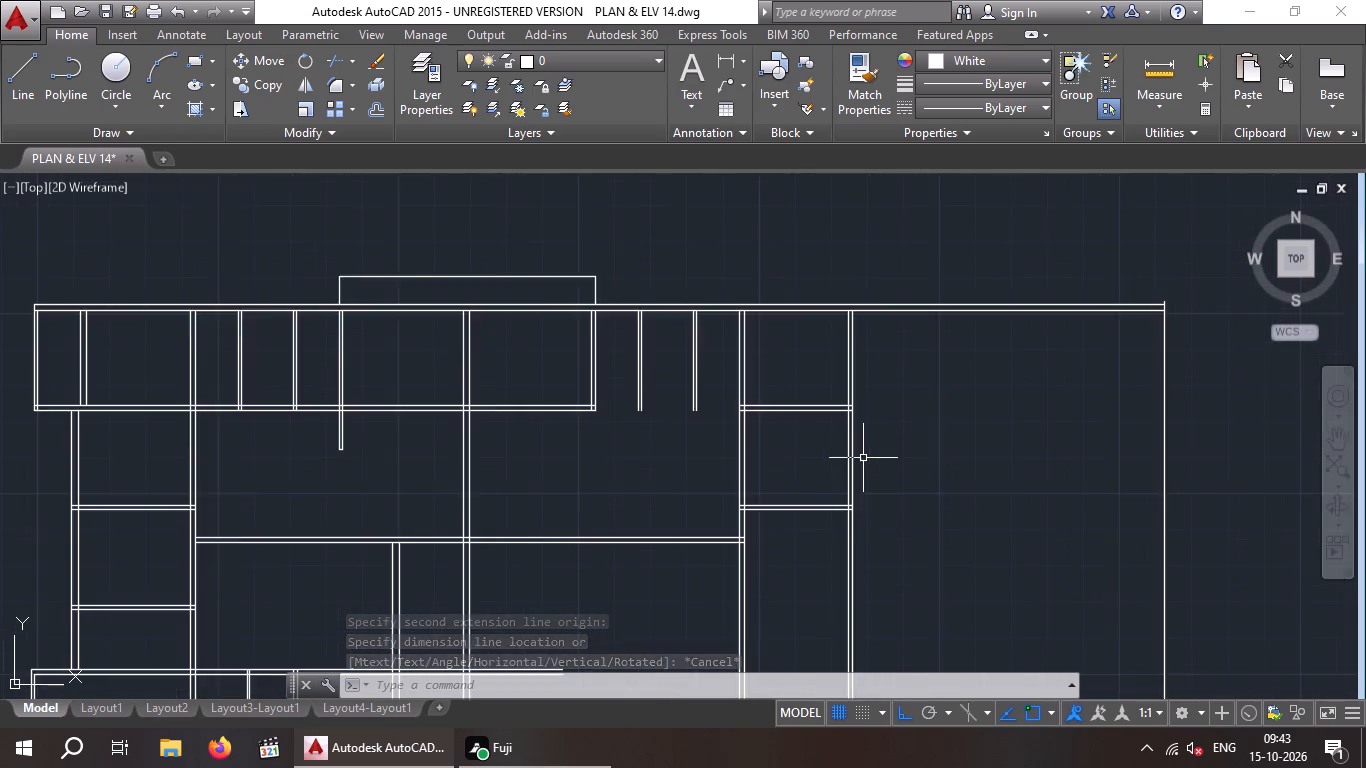
scroll(863, 458, "down", 1)
scroll(863, 460, "up", 2)
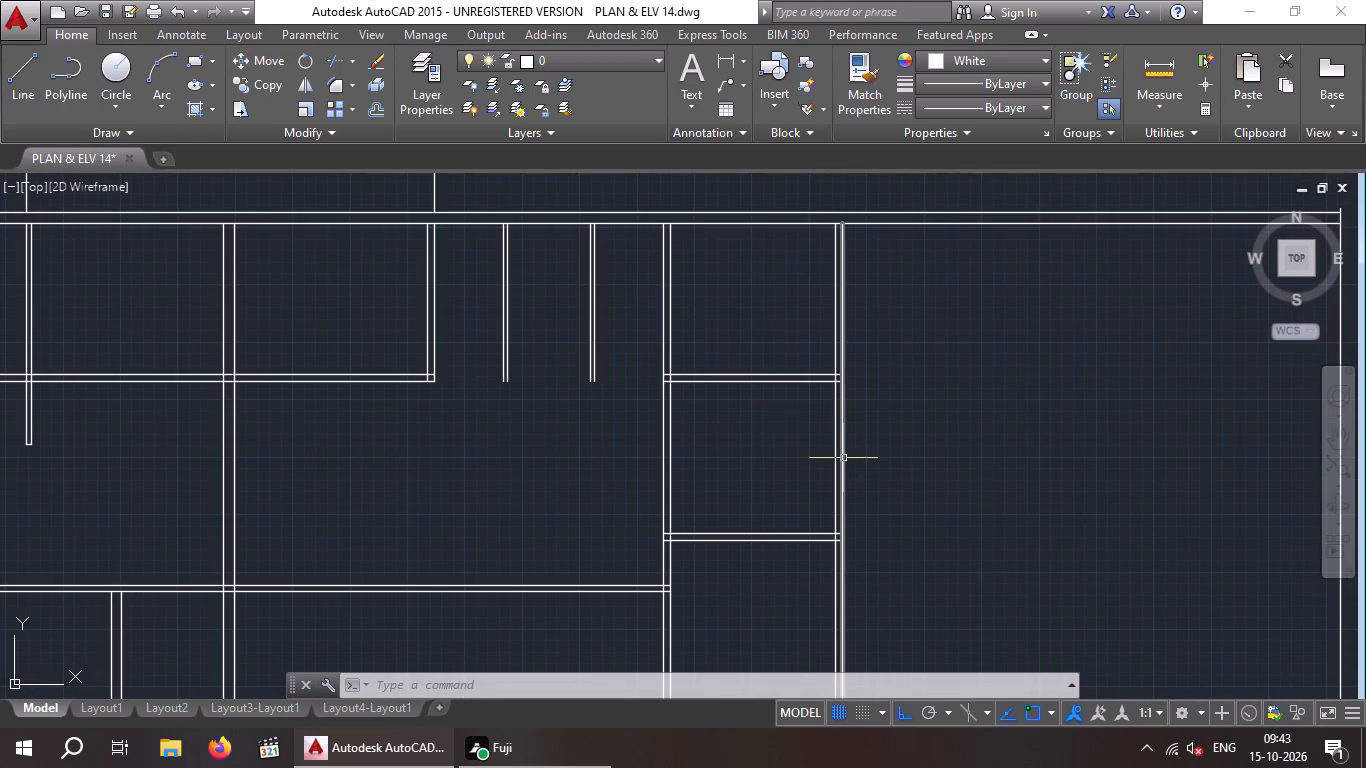
type("TR")
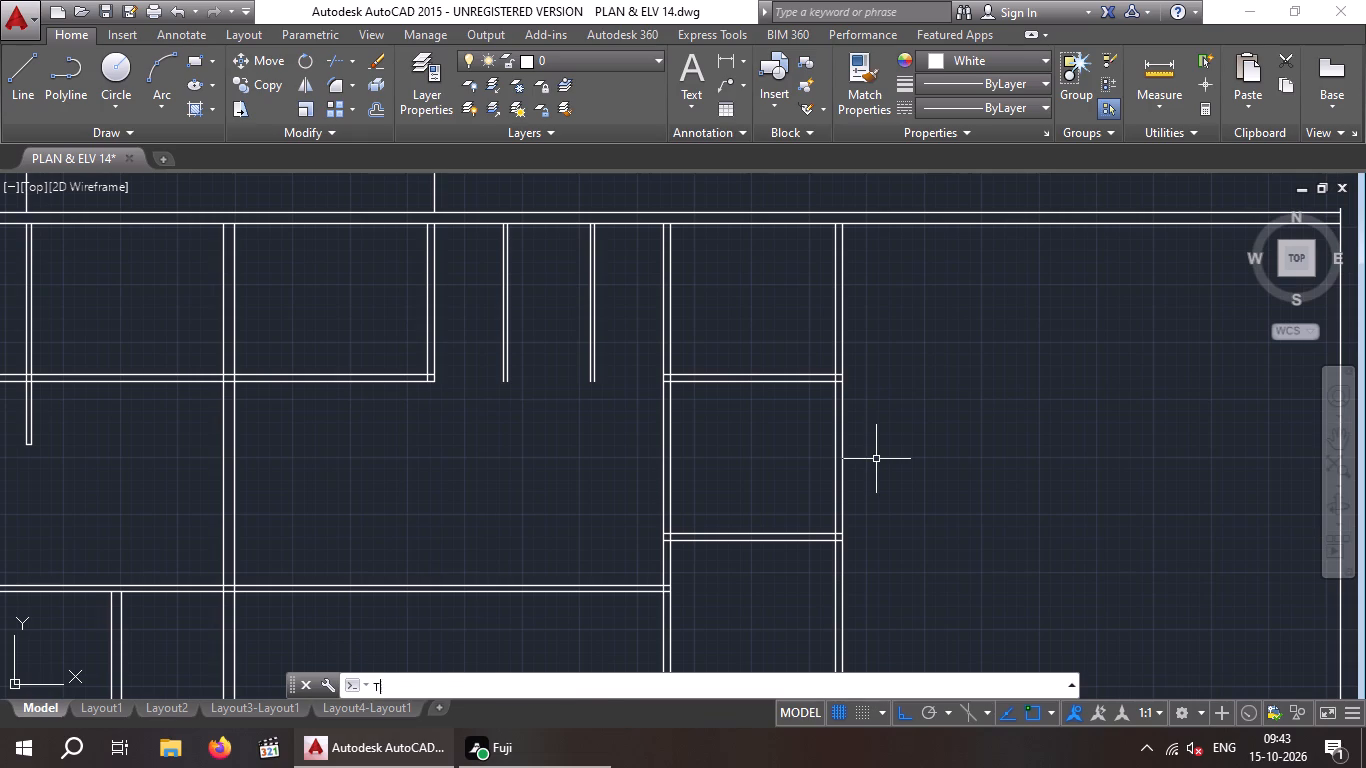
key("space")
key("space")
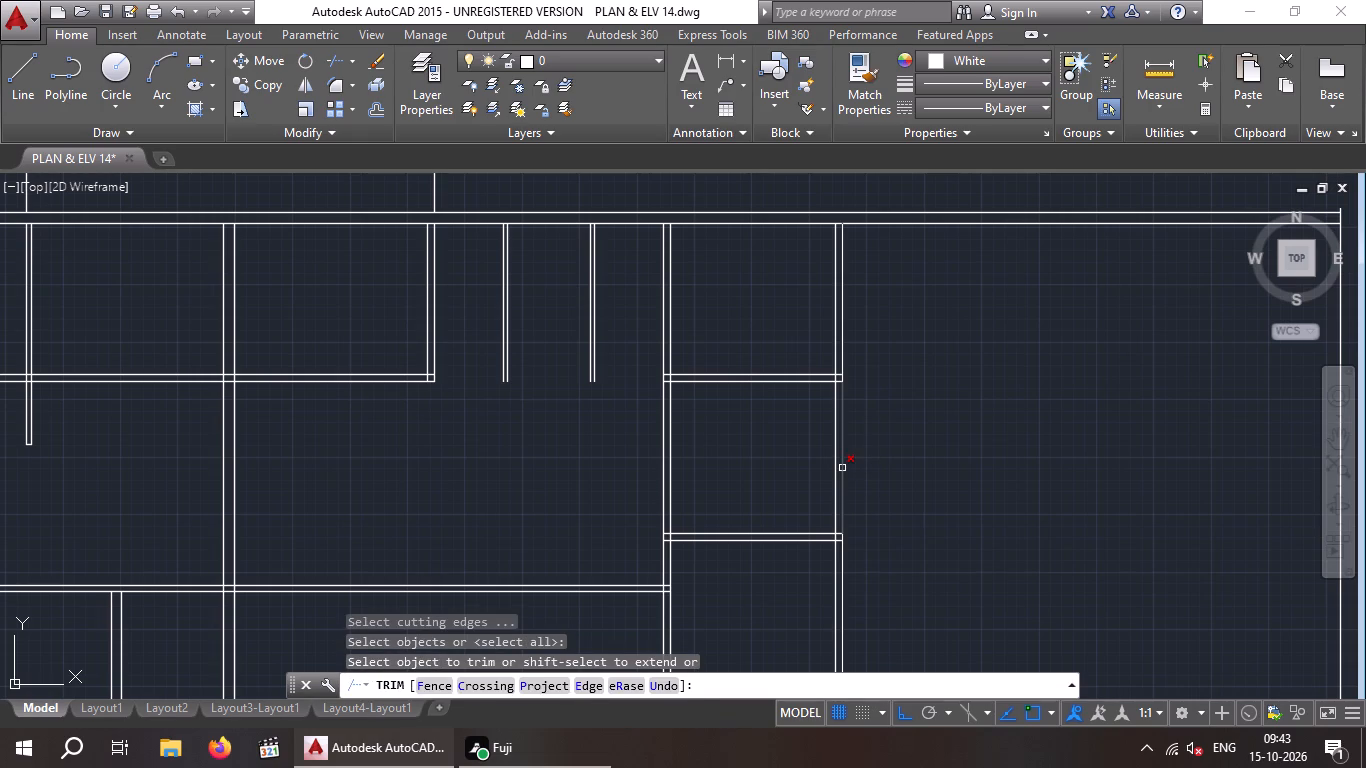
left_click(842, 468)
key("Escape")
key("Escape")
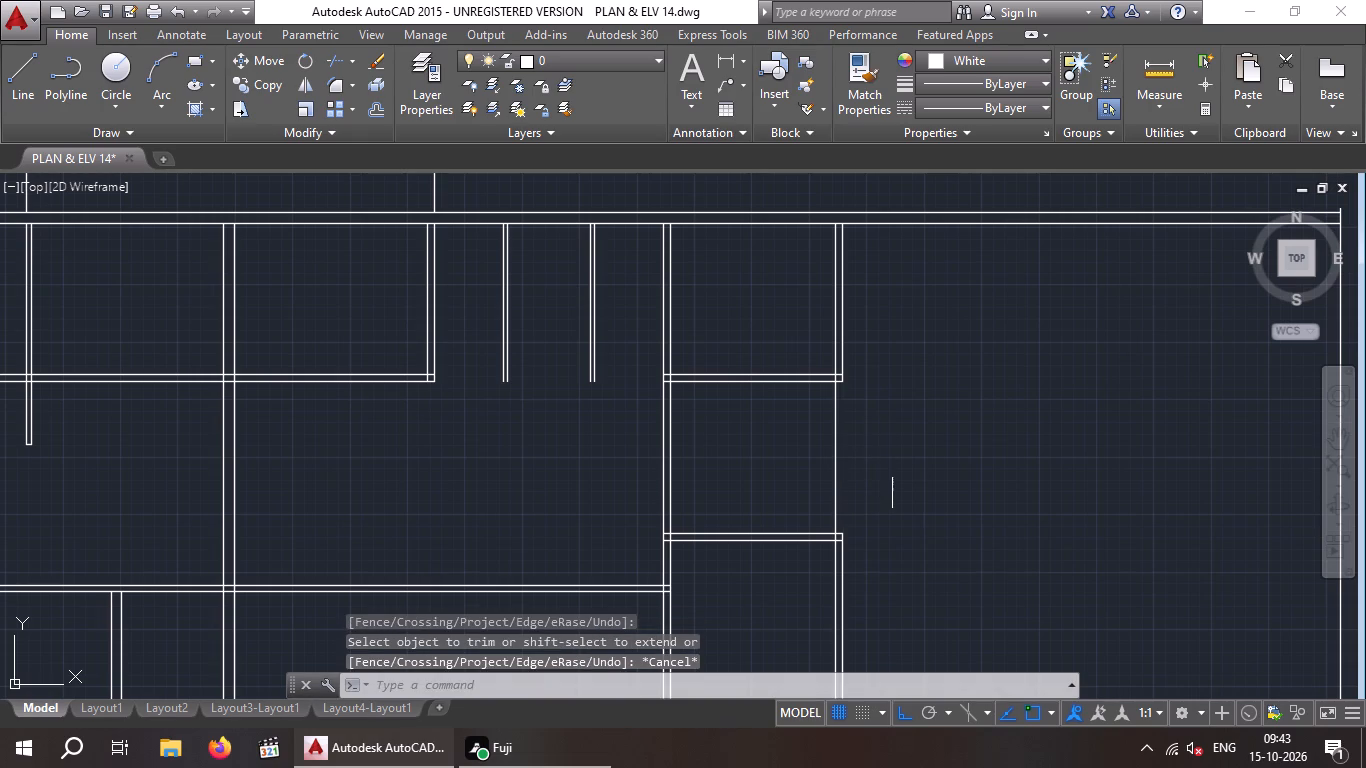
Offset the rightmost vertical wall's inner line 1' outward, toward the right boundary.
key("o")
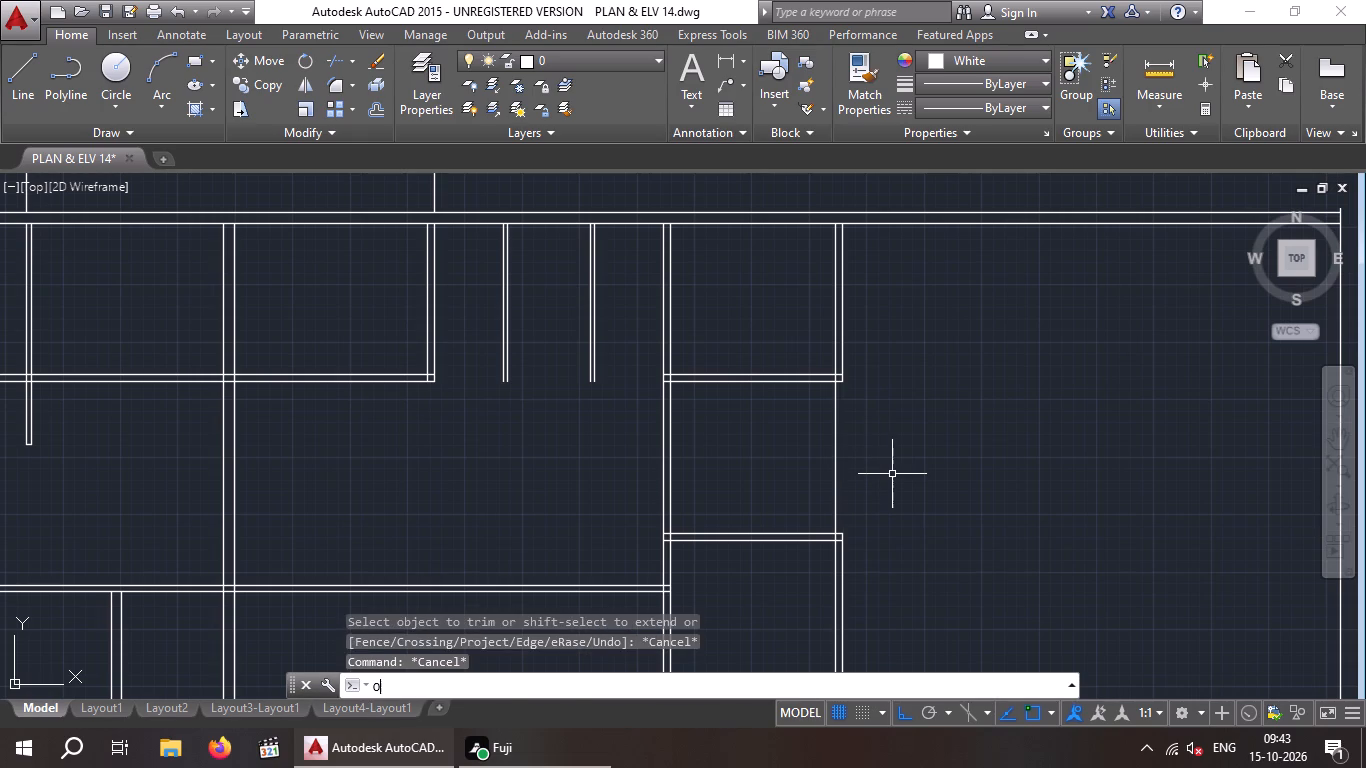
key("Return")
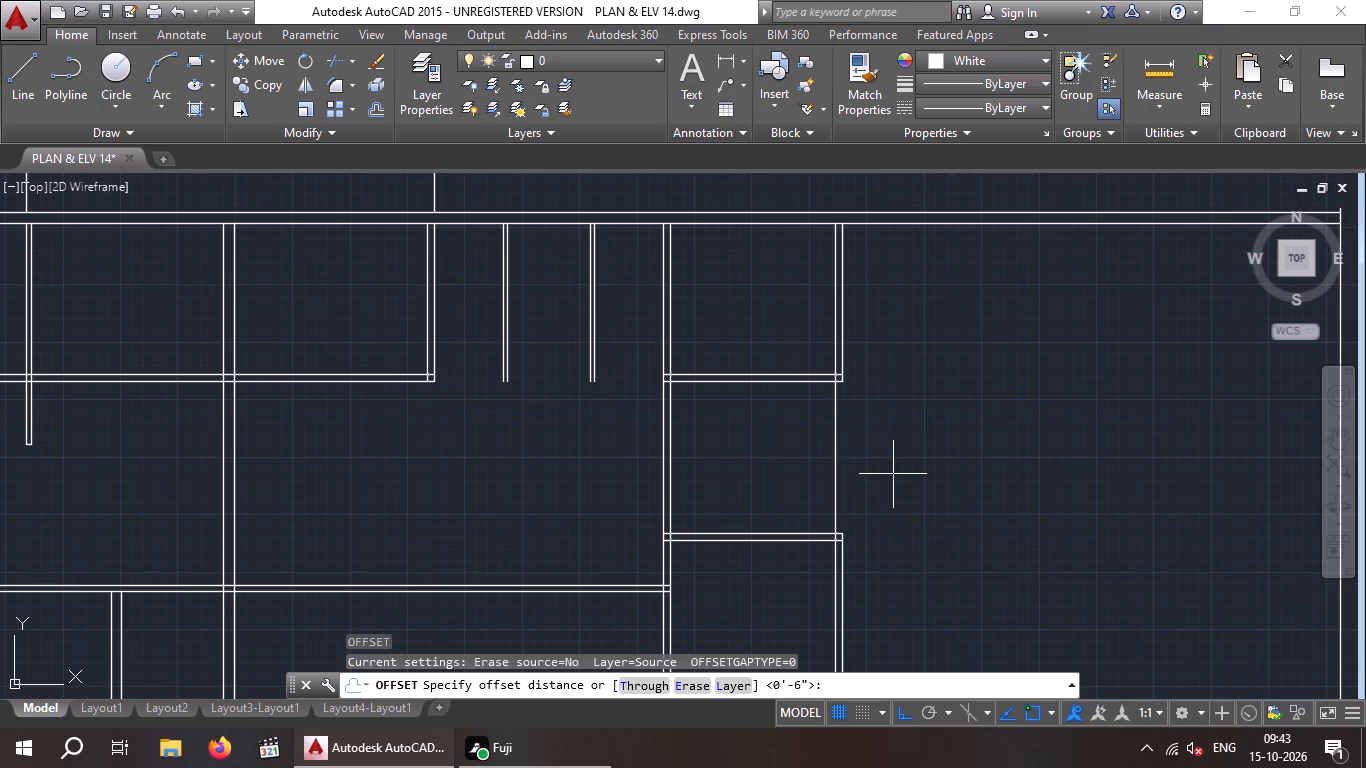
key("1")
key("apostrophe")
key("Return")
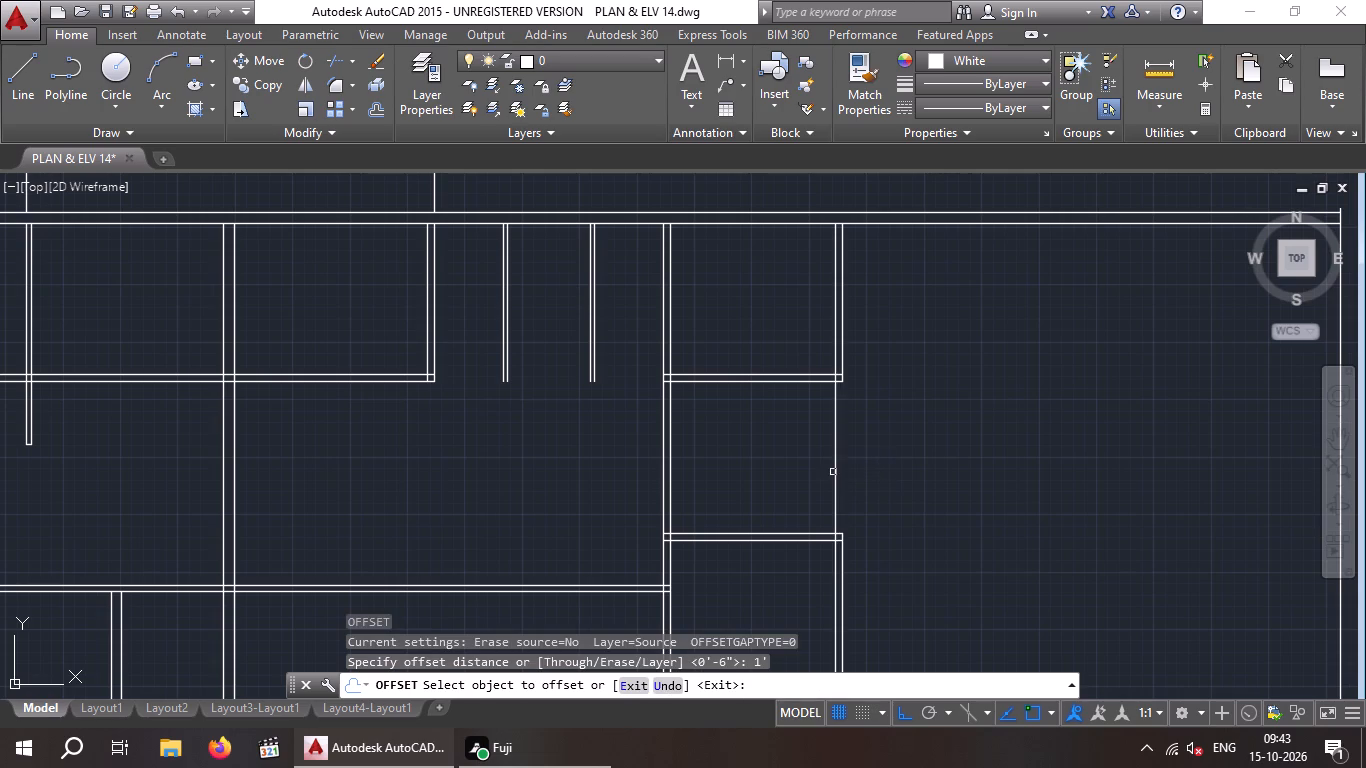
left_click(837, 470)
left_click(876, 463)
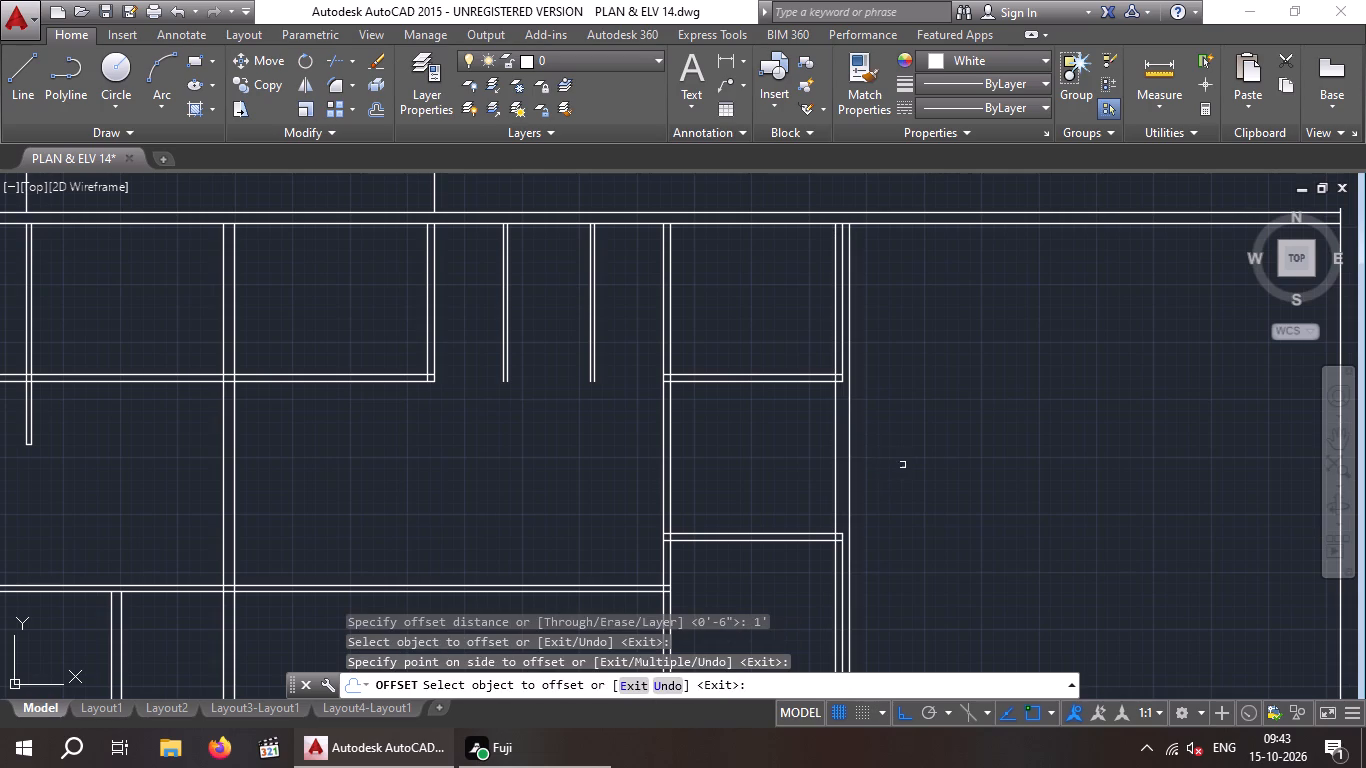
key("Escape")
key("Escape")
Trim away the rightmost room wall's original inner line between the two cross walls.
type("TR")
key("space")
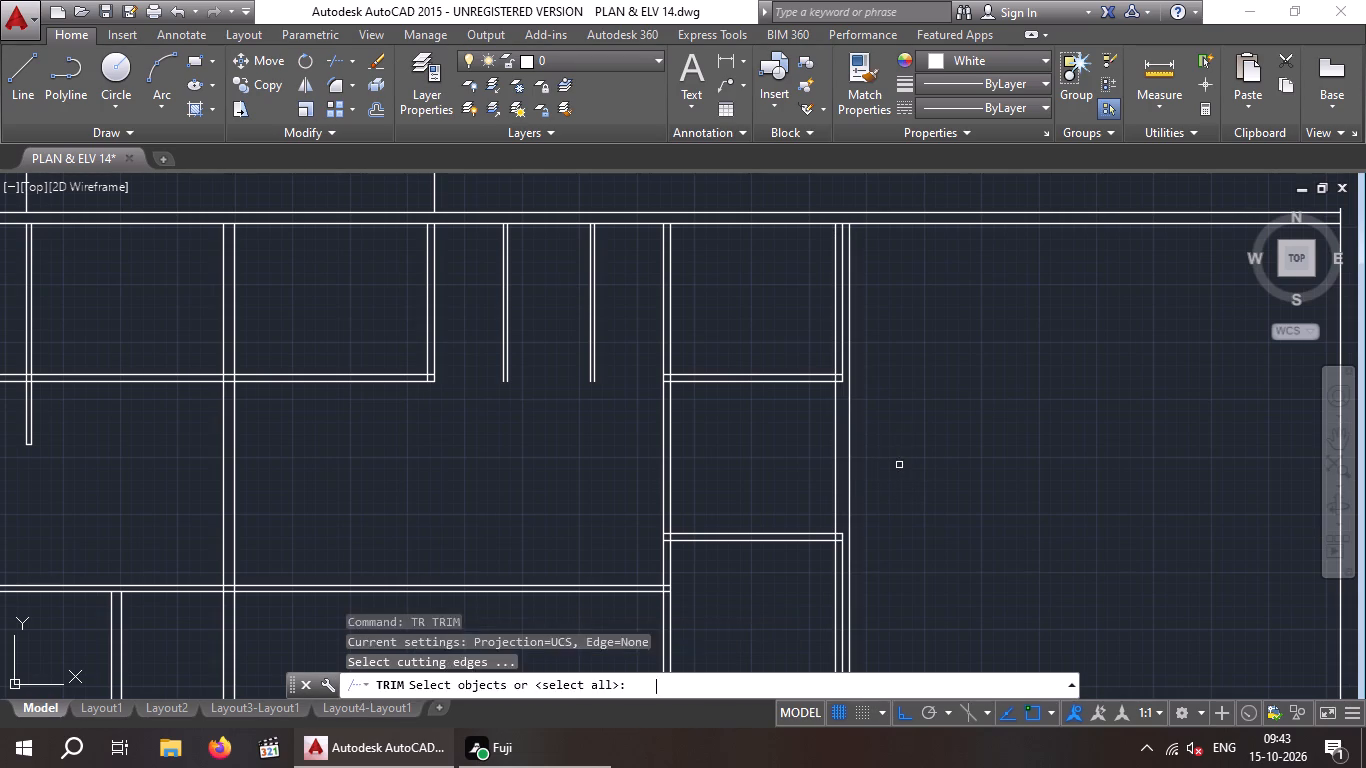
key("space")
left_click(832, 483)
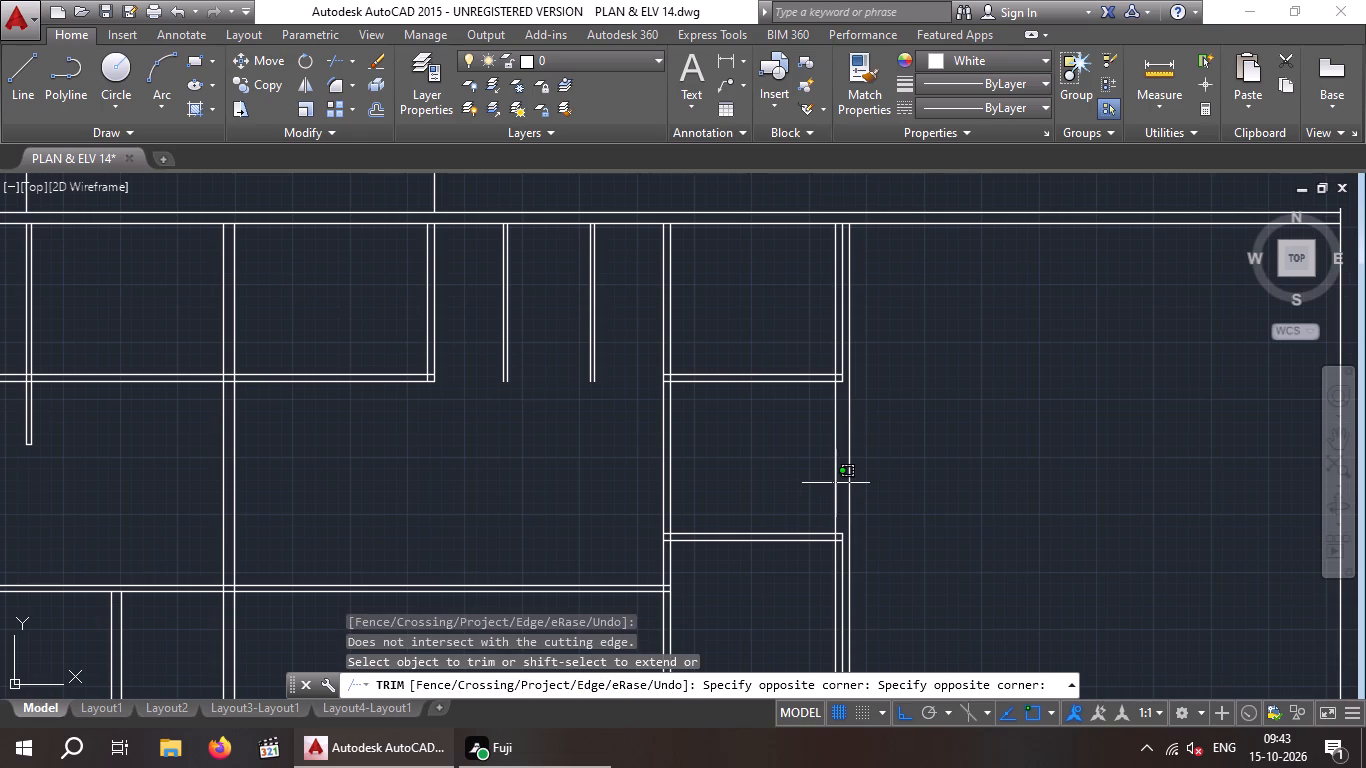
left_click(836, 483)
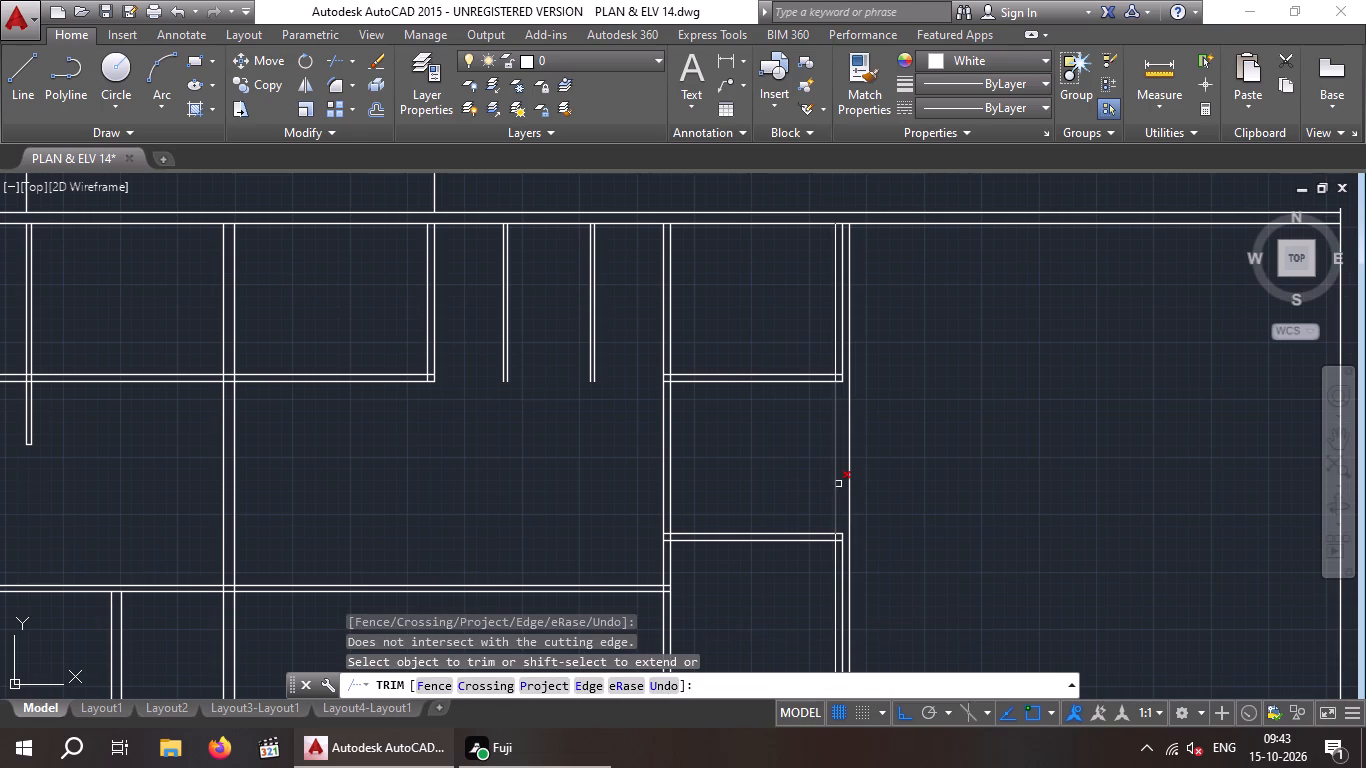
left_click(838, 484)
key("Escape")
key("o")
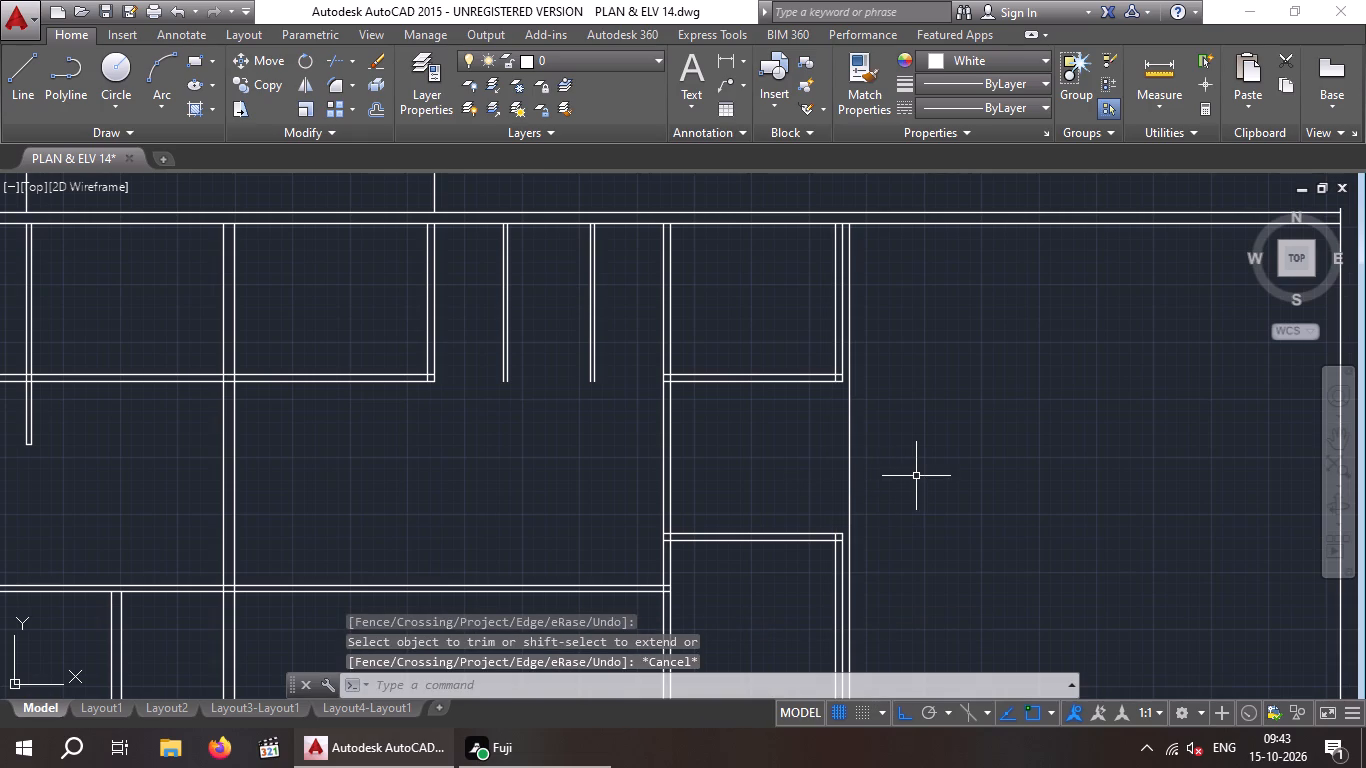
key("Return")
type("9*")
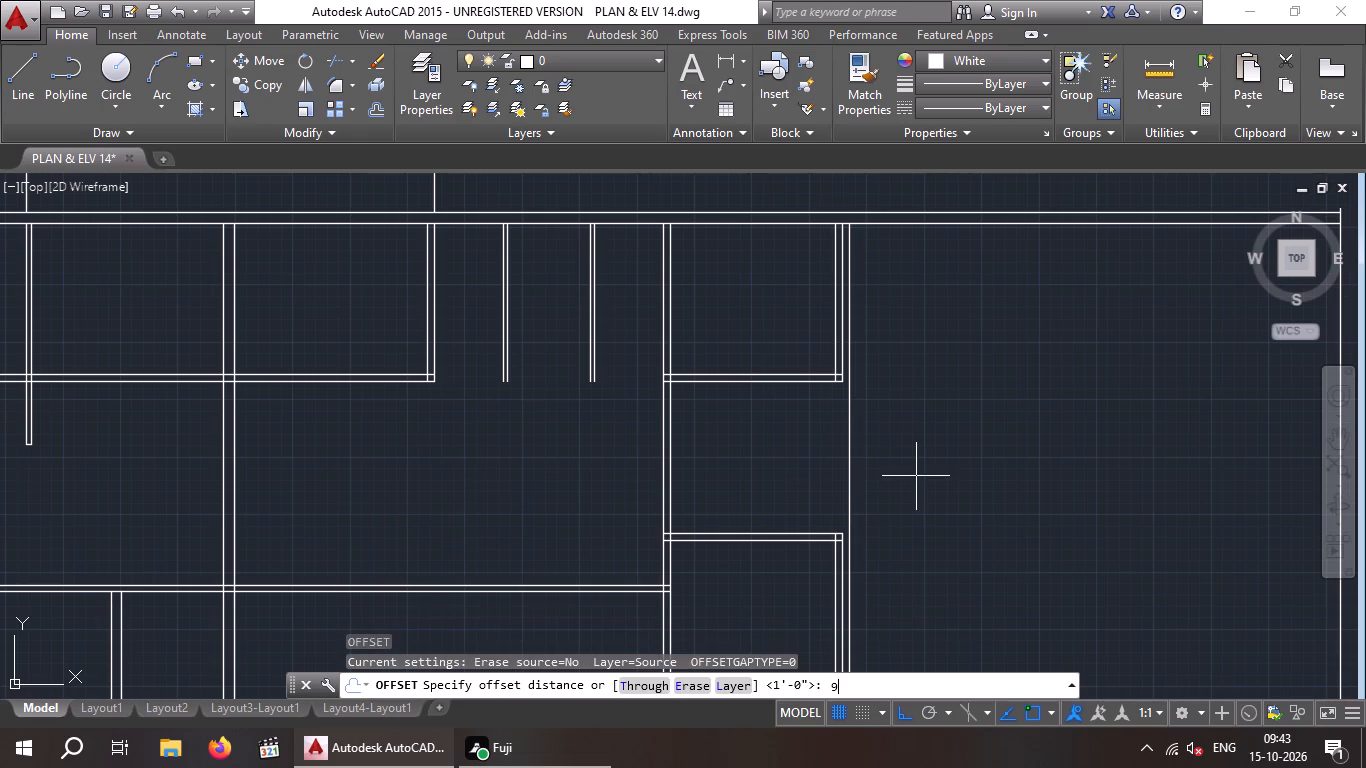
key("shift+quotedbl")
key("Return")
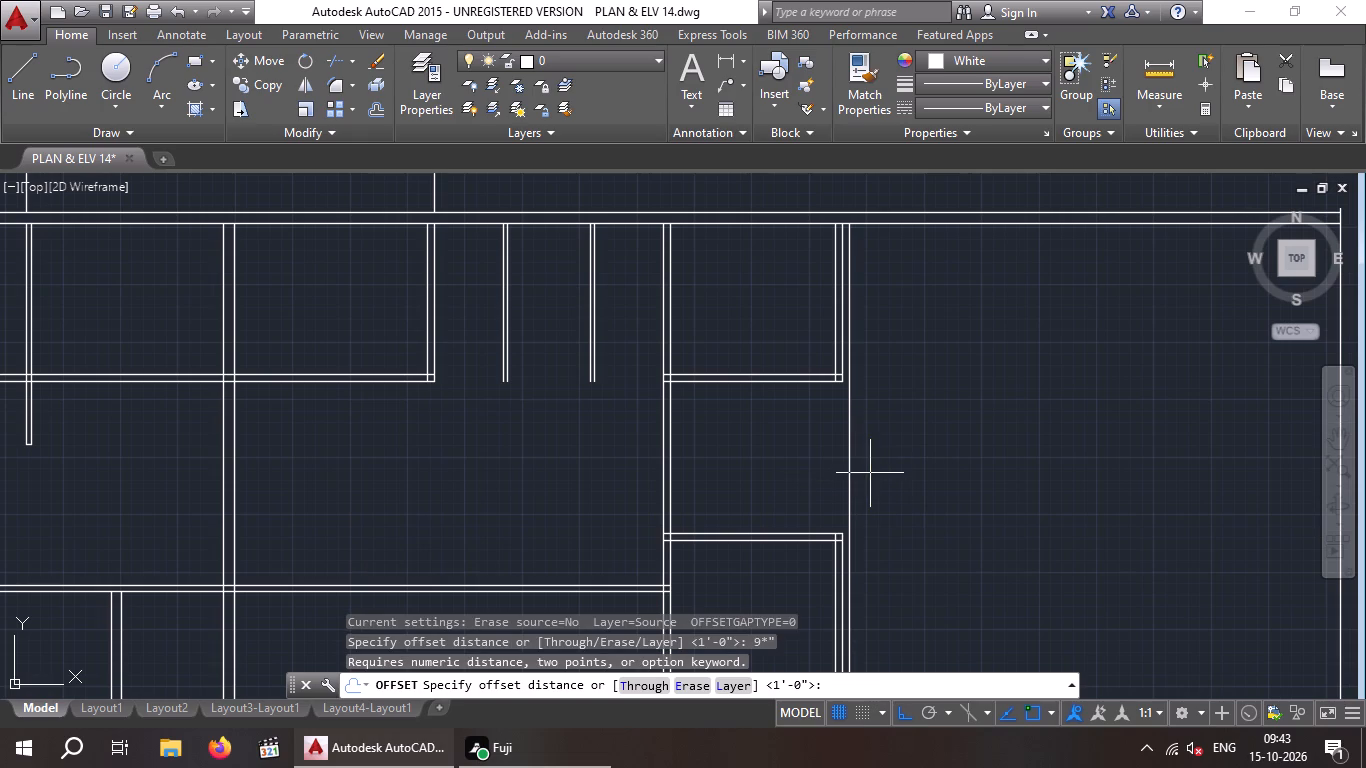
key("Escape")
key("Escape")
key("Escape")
Offset the new outer vertical line 9" toward the right boundary to form the wall's second face.
key("o")
key("Return")
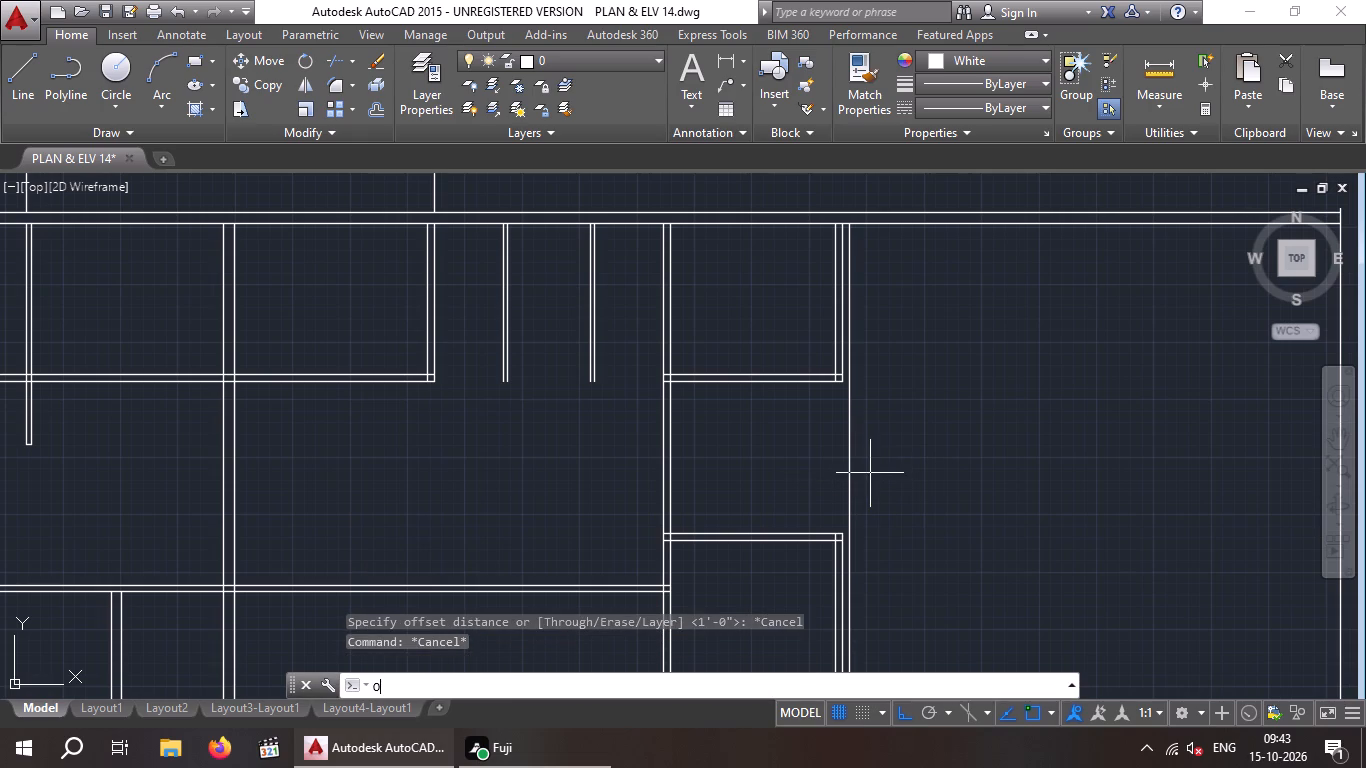
key("9")
key("shift+quotedbl")
key("Return")
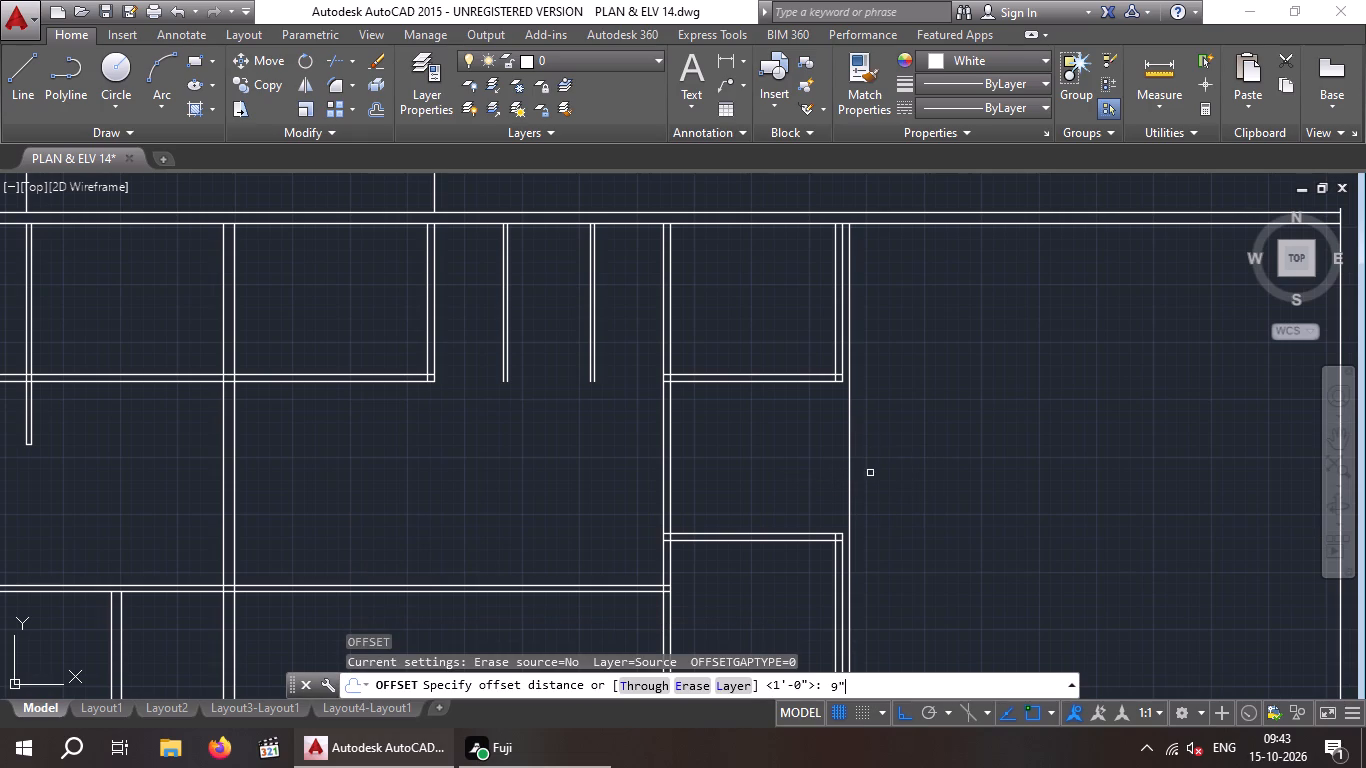
left_click(850, 484)
left_click(935, 474)
scroll(935, 474, "down", 1)
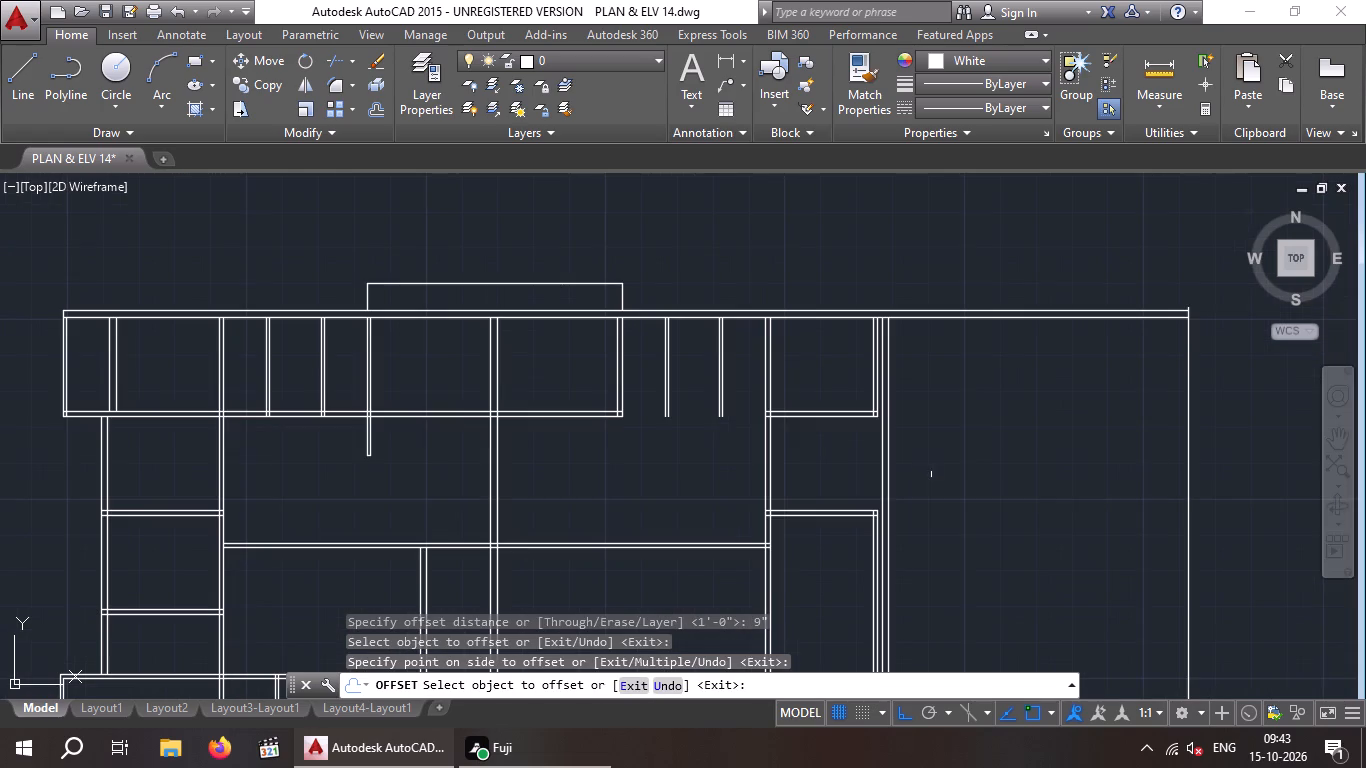
middle_click_drag(919, 477, 923, 524)
key("Escape")
key("Escape")
key("Escape")
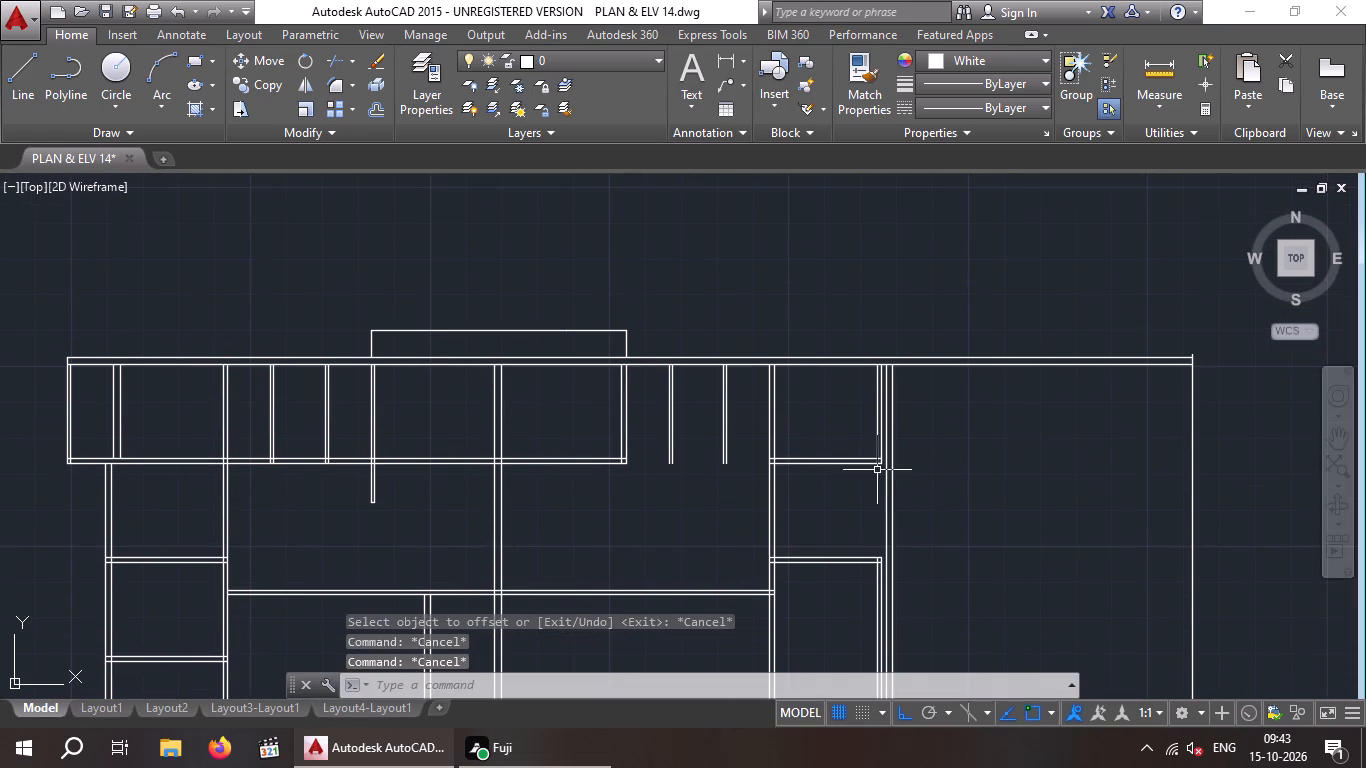
Extend both lines of the upper cross wall in the right-hand rooms to the outer face of the new 9" vertical wall.
scroll(877, 453, "up", 2)
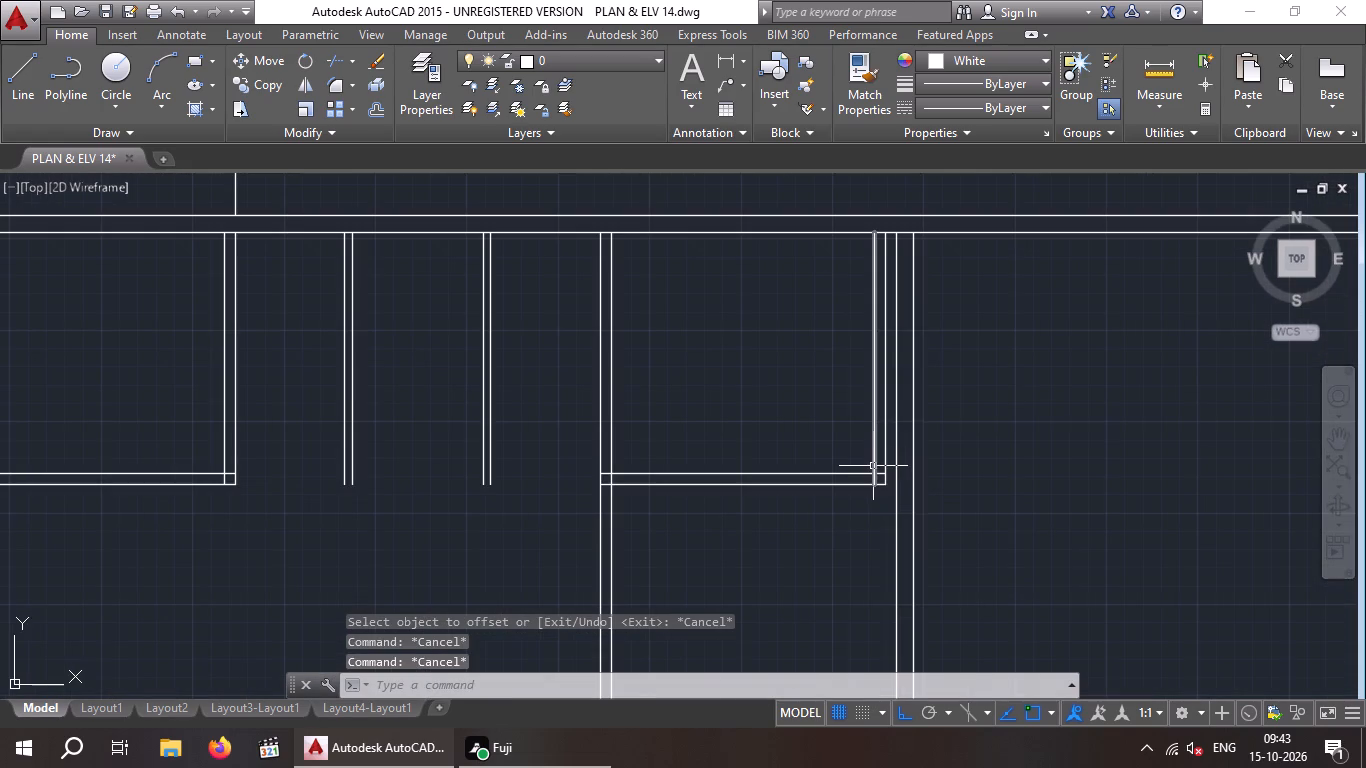
type("EX")
key("space")
key("space")
scroll(886, 480, "up", 2)
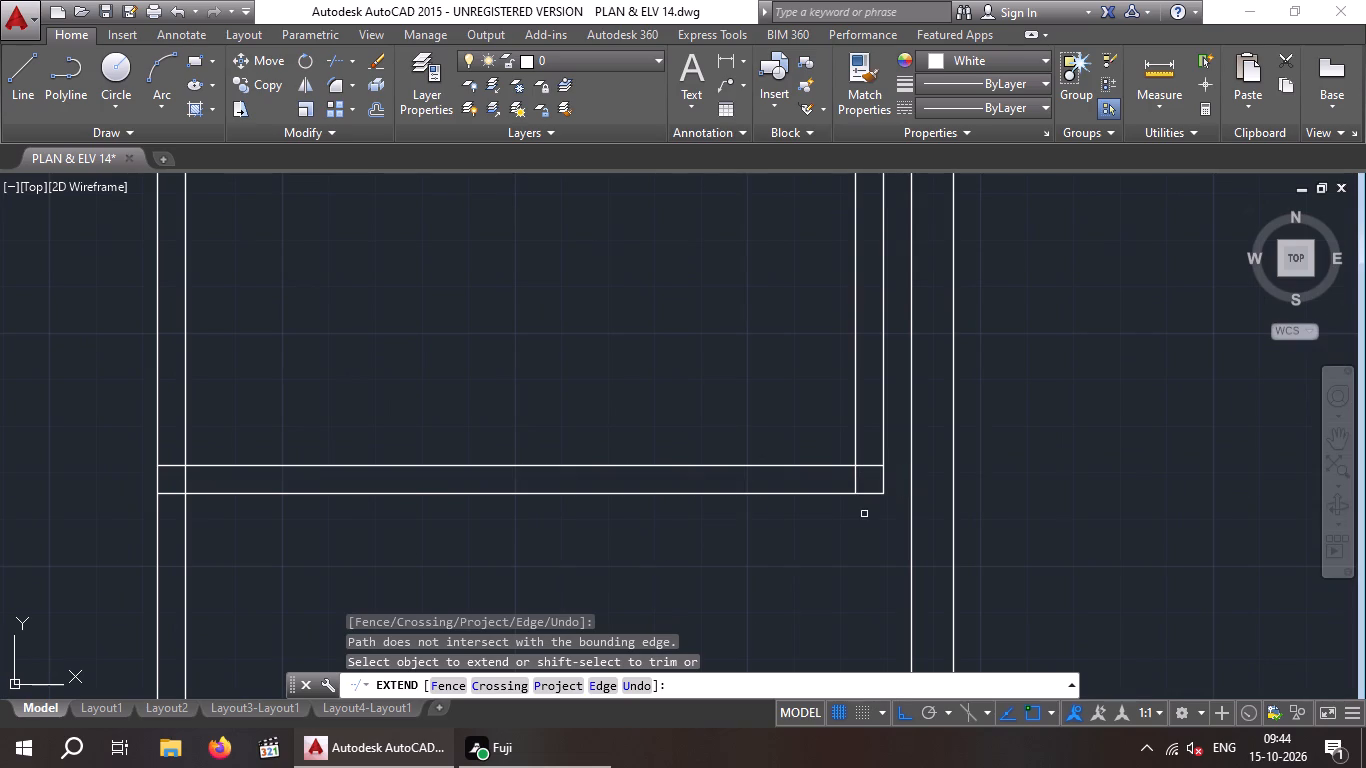
left_click_drag(781, 528, 775, 518)
left_click(746, 411)
left_click_drag(802, 552, 762, 535)
left_click(735, 442)
scroll(819, 508, "down", 2)
key("Escape")
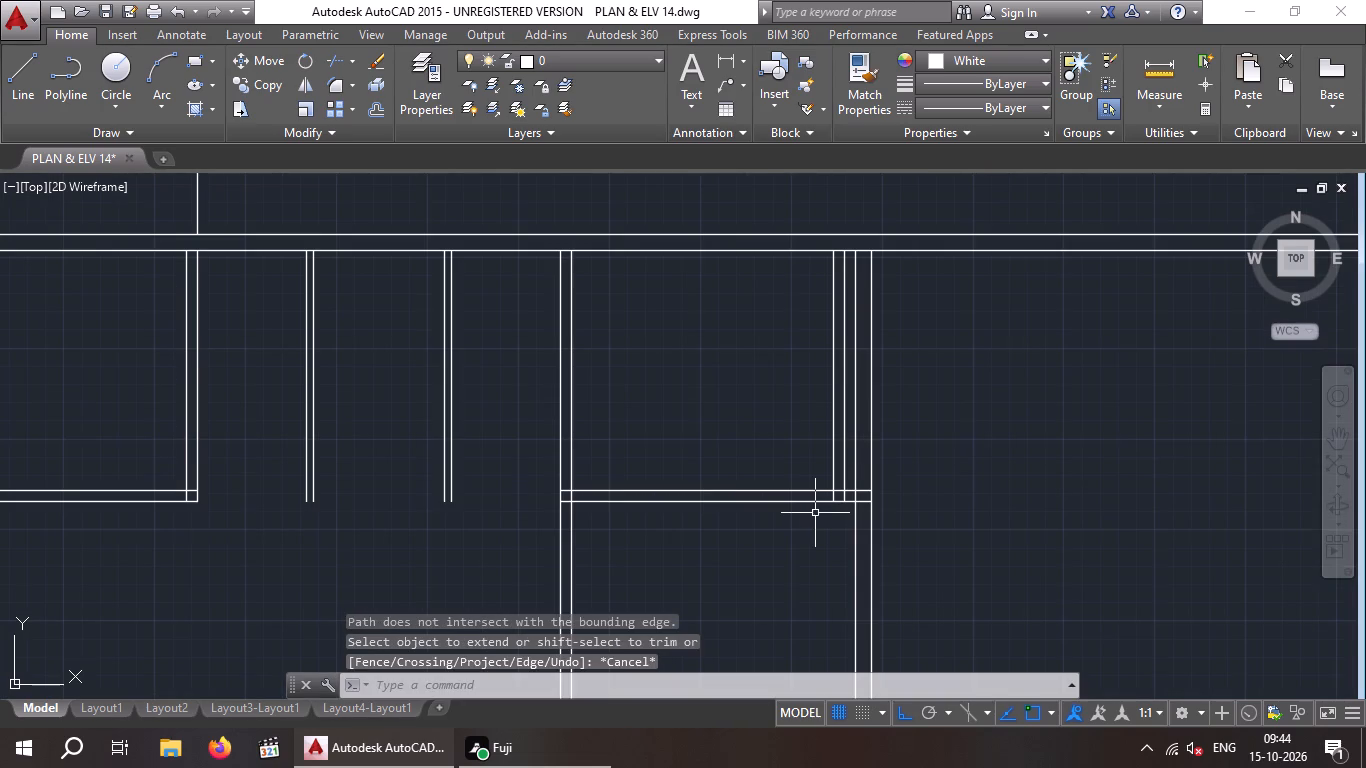
key("Escape")
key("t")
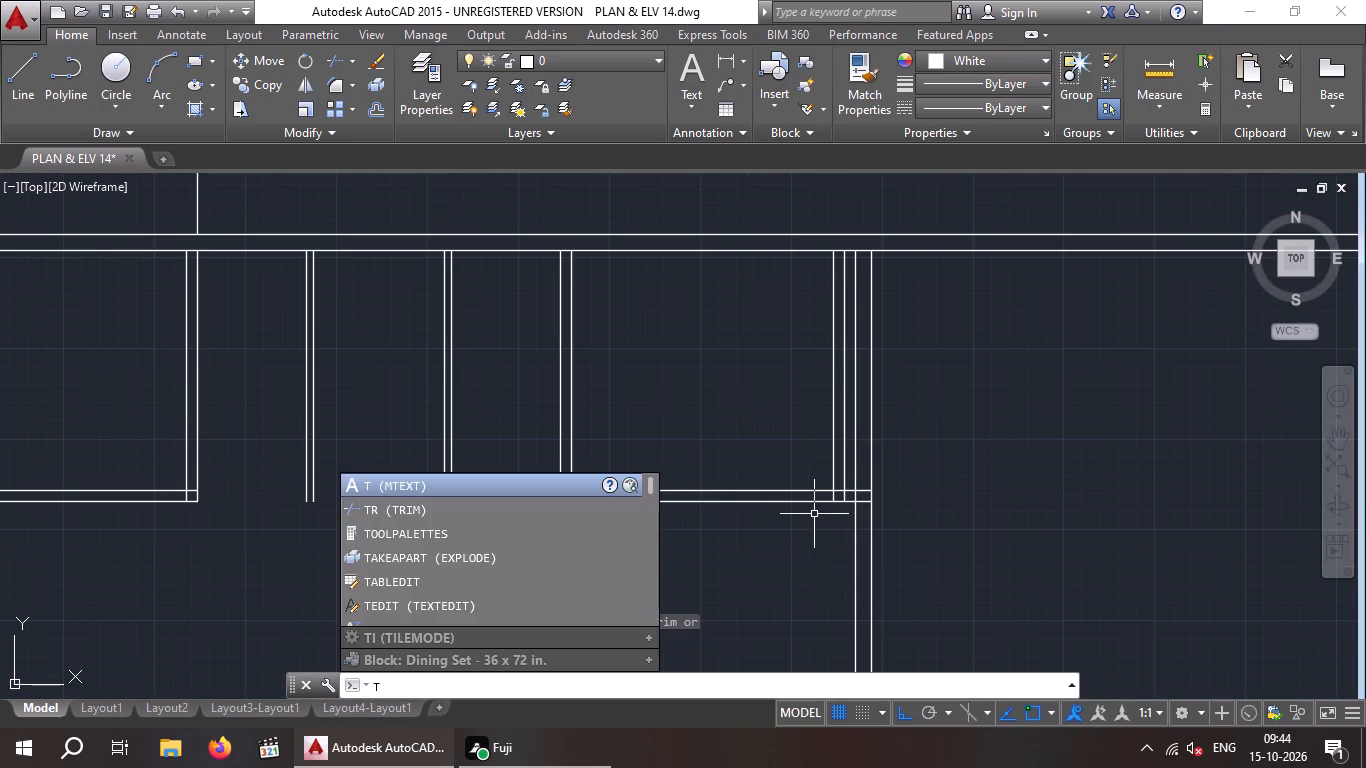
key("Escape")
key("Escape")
Trim away both lines of the new 9" vertical wall between the top outer wall and the upper cross wall.
type("TR")
key("space")
key("space")
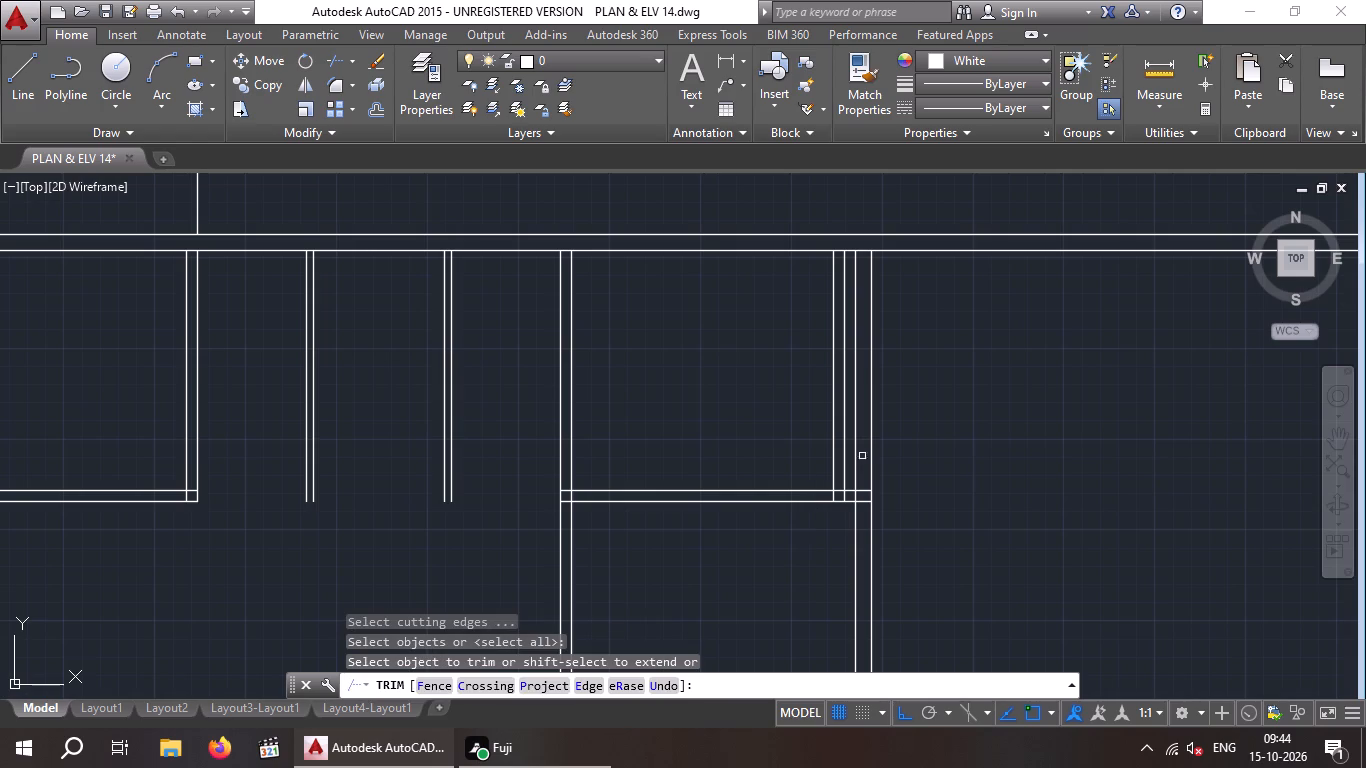
left_click_drag(934, 426, 905, 457)
left_click(853, 457)
scroll(896, 450, "down", 2)
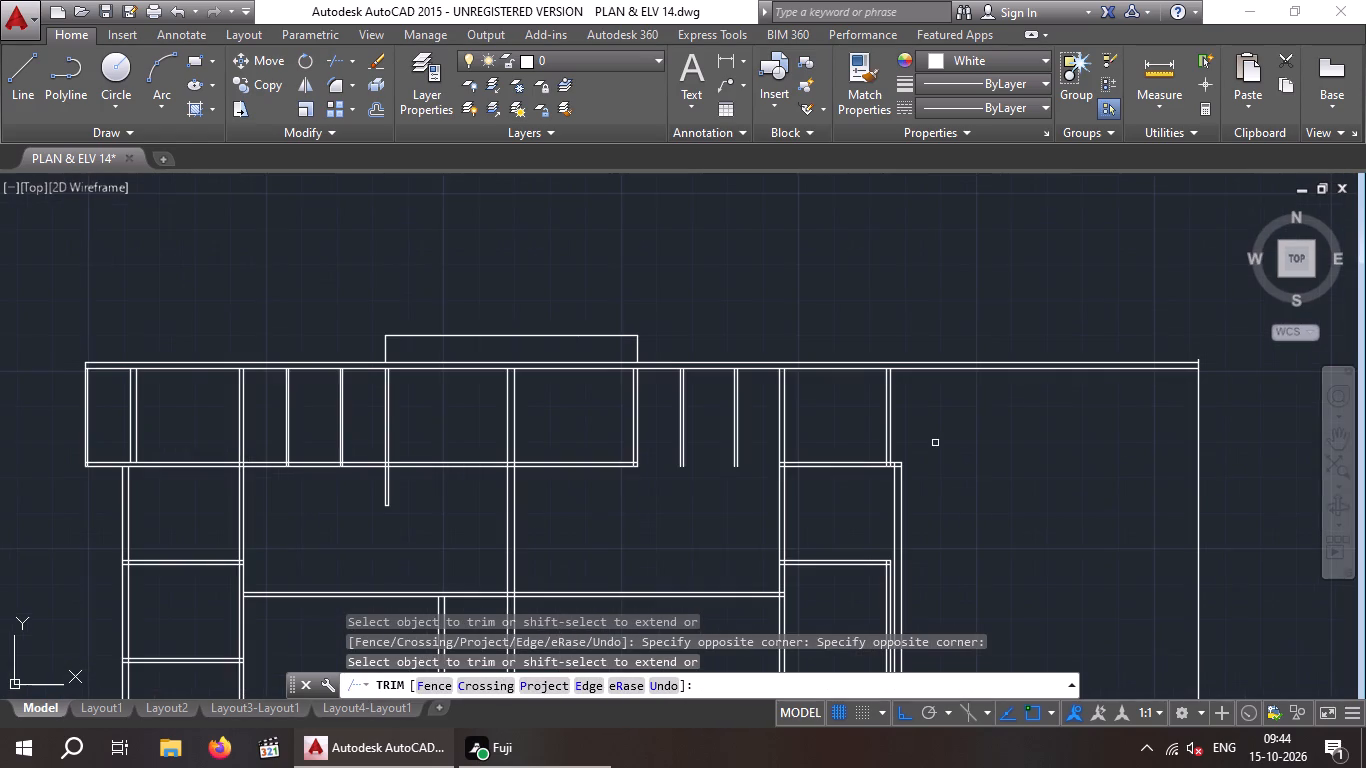
middle_click_drag(935, 442, 916, 437)
middle_click_drag(1021, 543, 951, 495)
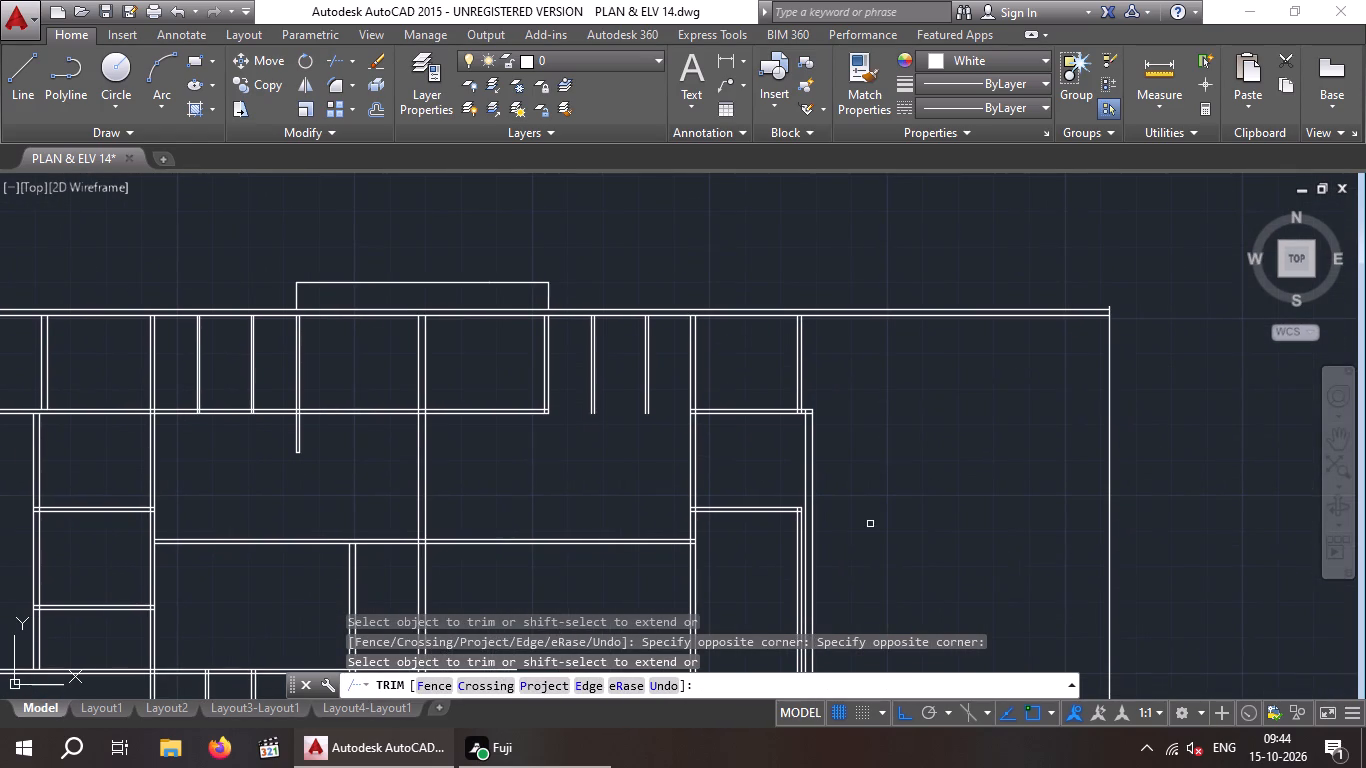
Extend both lines of the lower cross wall in the right-hand rooms to the outer face of the 9" vertical wall.
key("Escape")
key("Escape")
key("Escape")
type("EX")
key("space")
key("space")
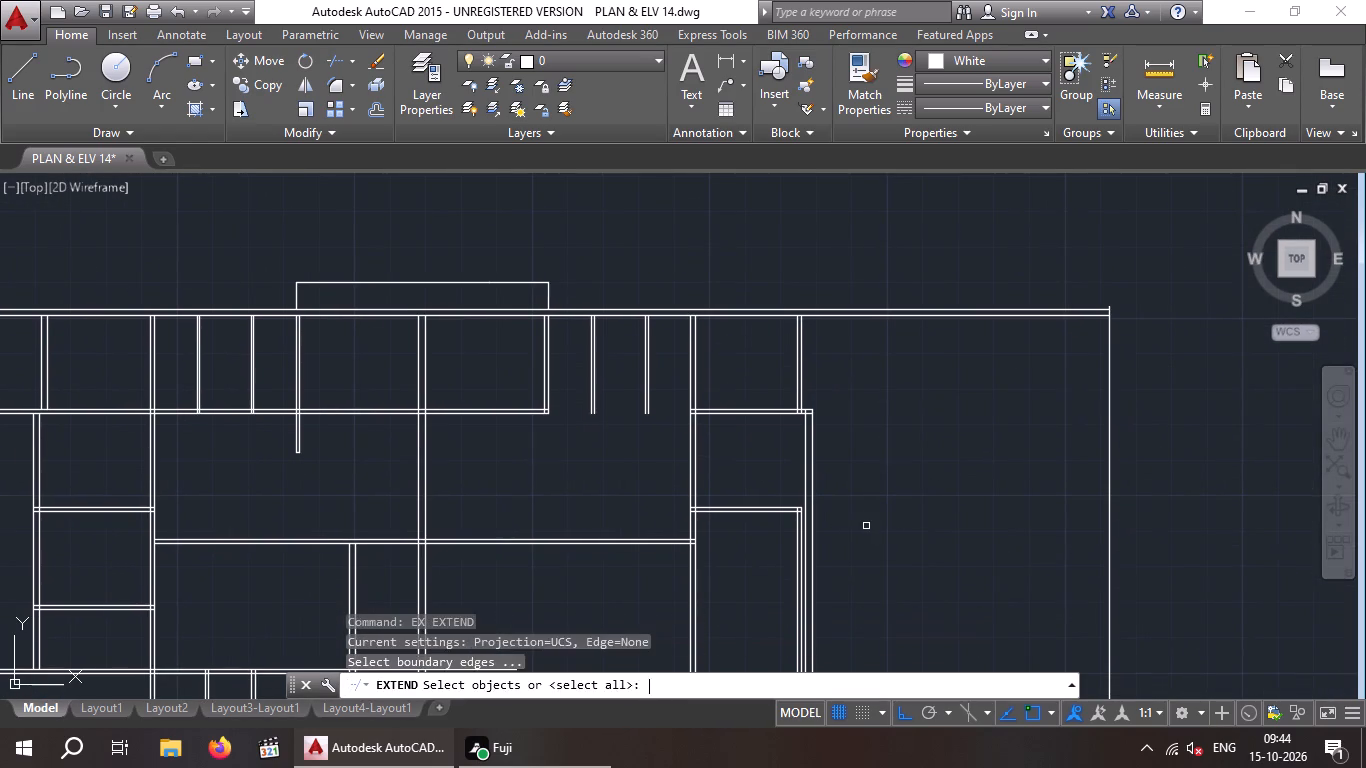
left_click_drag(768, 544, 766, 534)
left_click(759, 490)
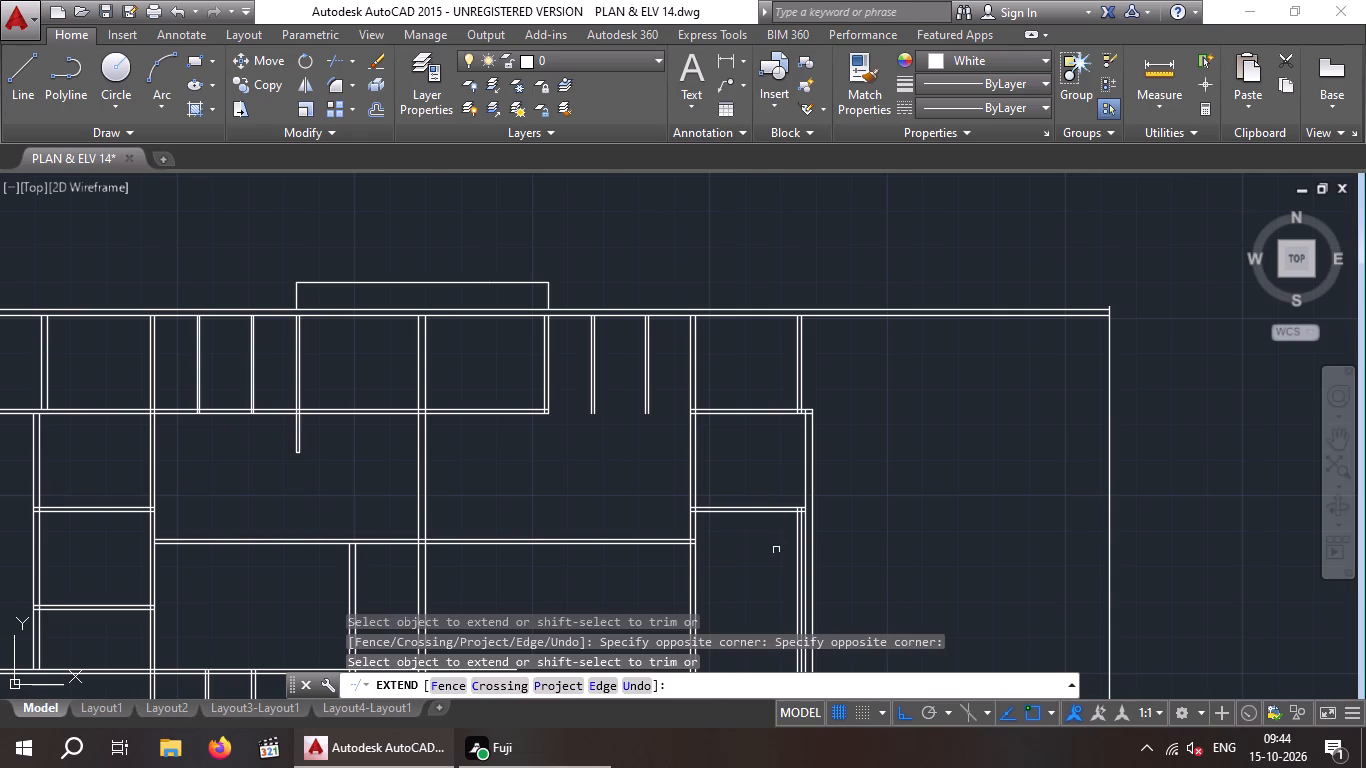
left_click_drag(776, 553, 760, 530)
left_click(753, 483)
key("Escape")
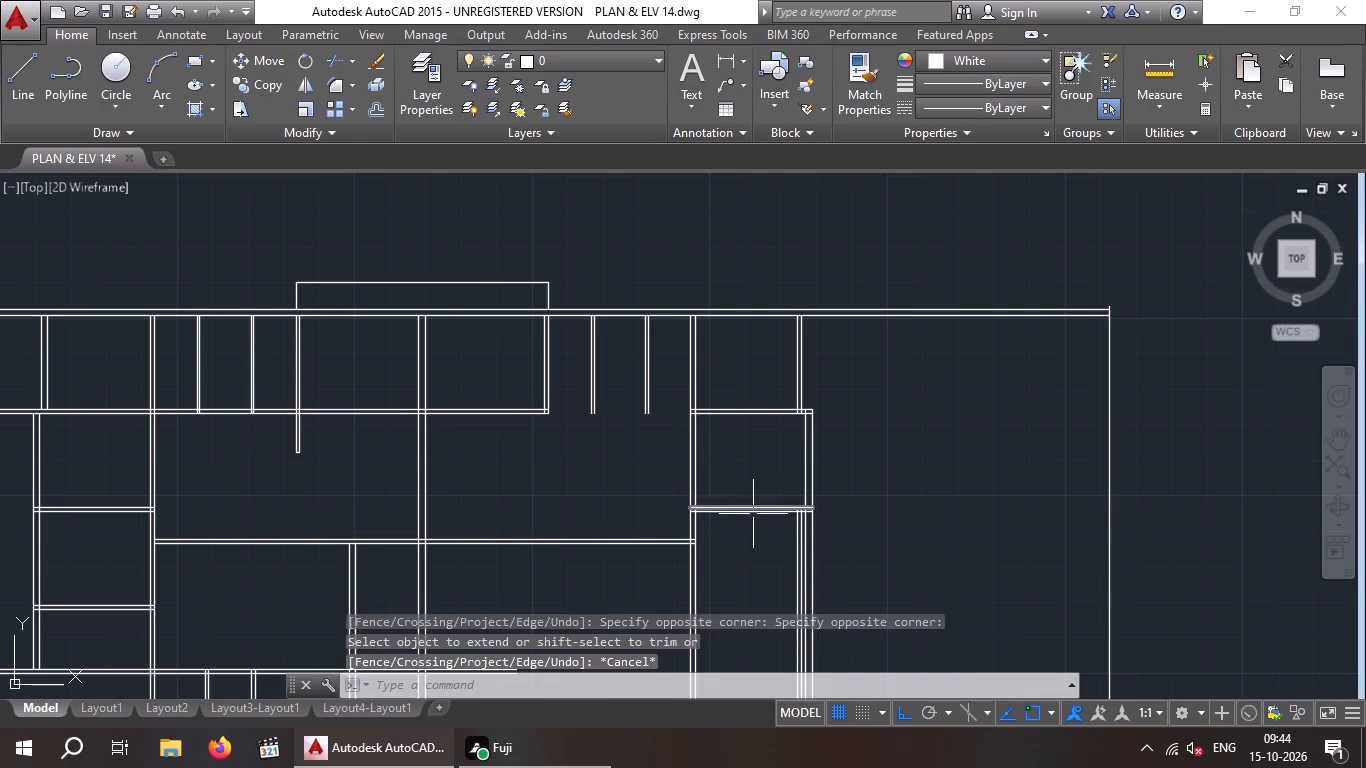
Draw a horizontal line across the right-hand rooms to the 9" wall's outer face, aligned with the left-hand rooms' lowest cross wall.
scroll(753, 514, "down", 1)
middle_click_drag(753, 519, 754, 493)
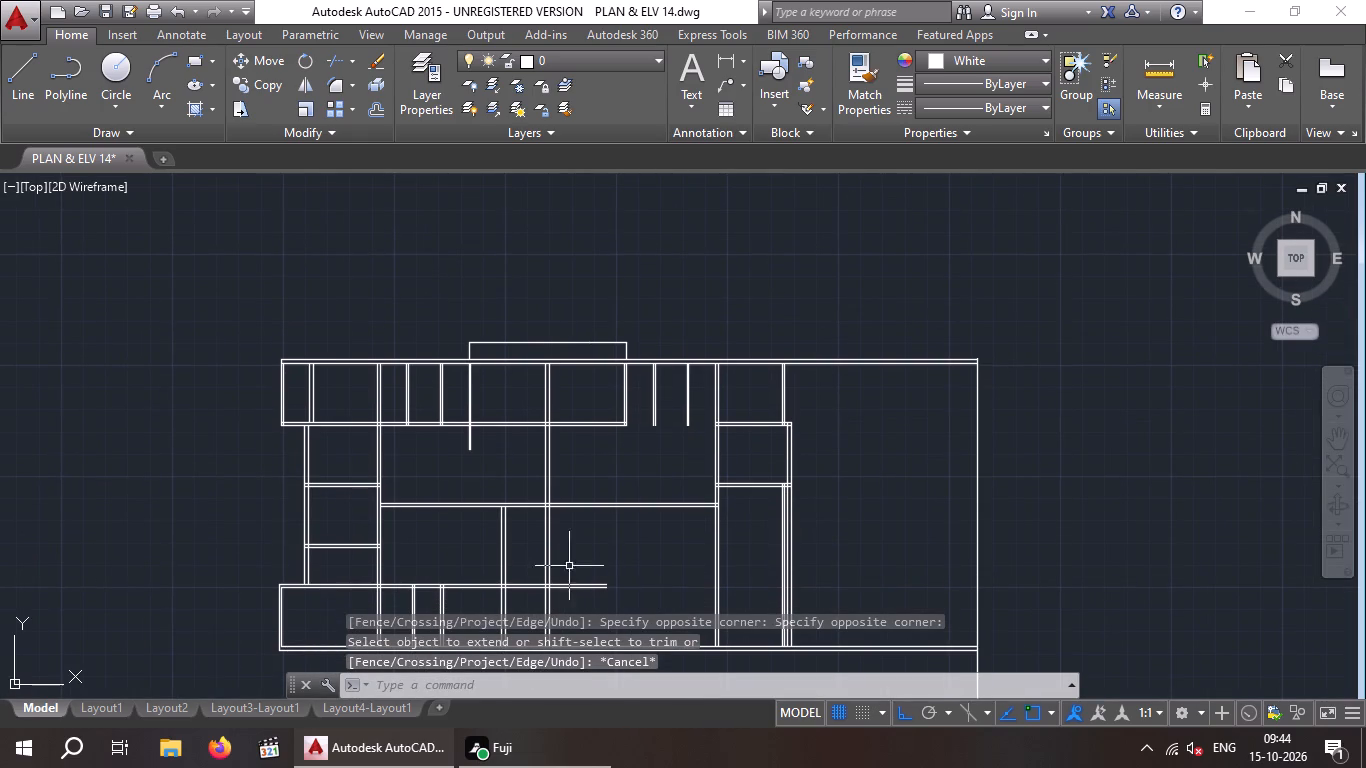
key("Escape")
key("Escape")
middle_click_drag(736, 542, 736, 541)
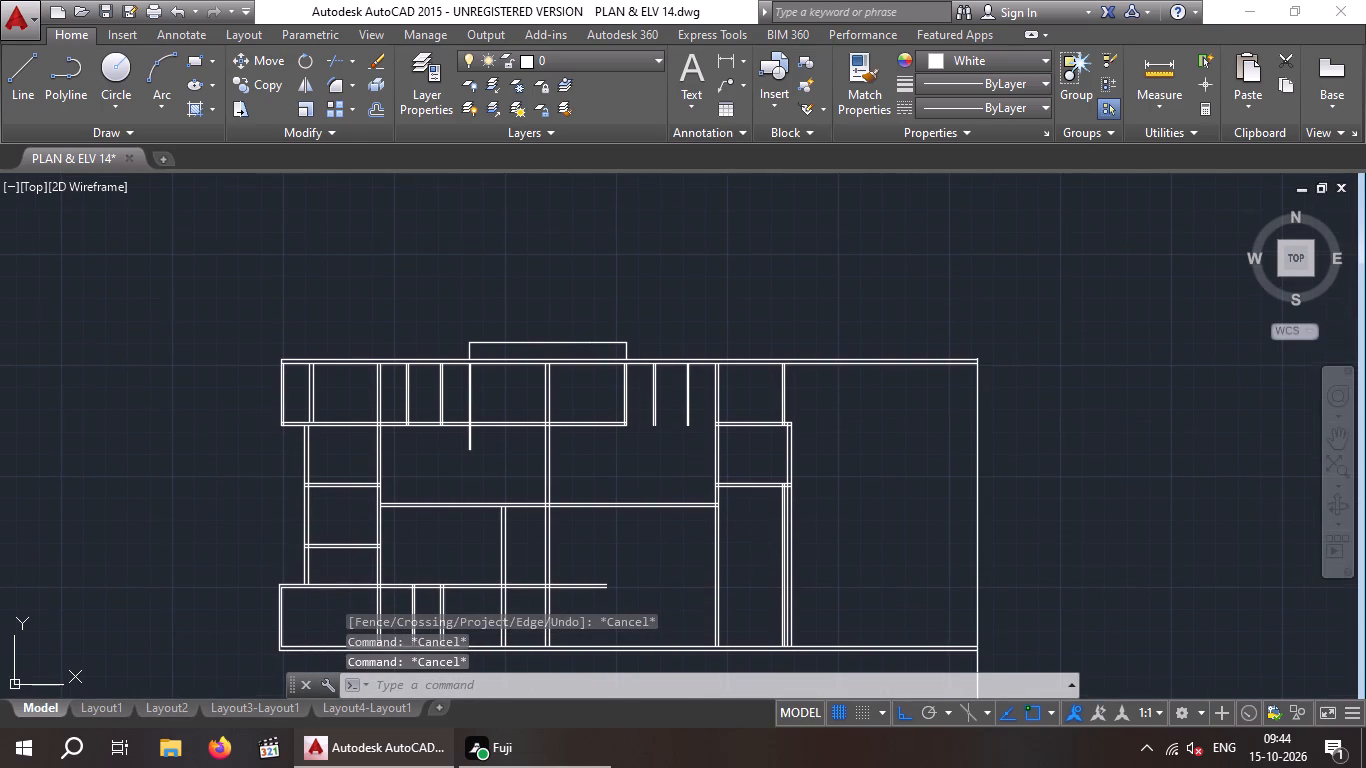
middle_click_drag(736, 541, 708, 483)
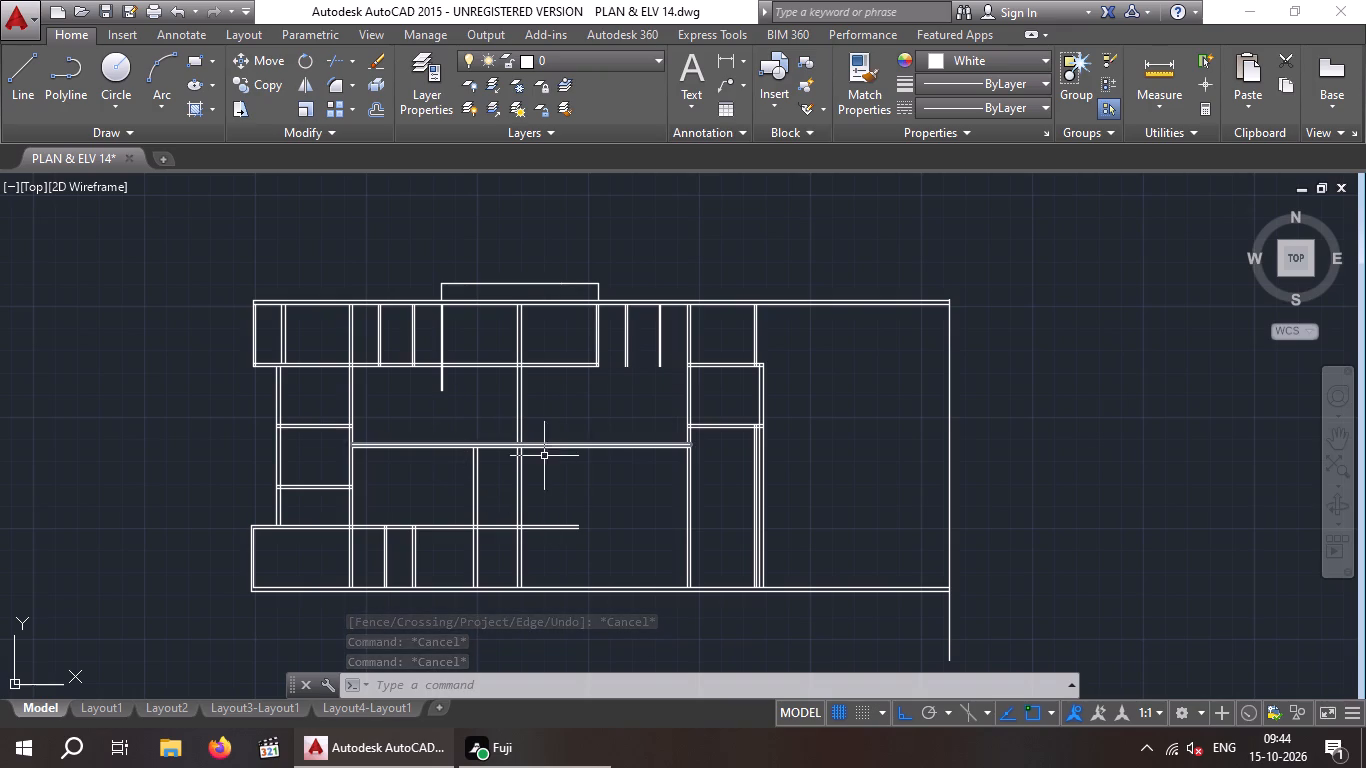
left_click(12, 74)
scroll(362, 473, "up", 2)
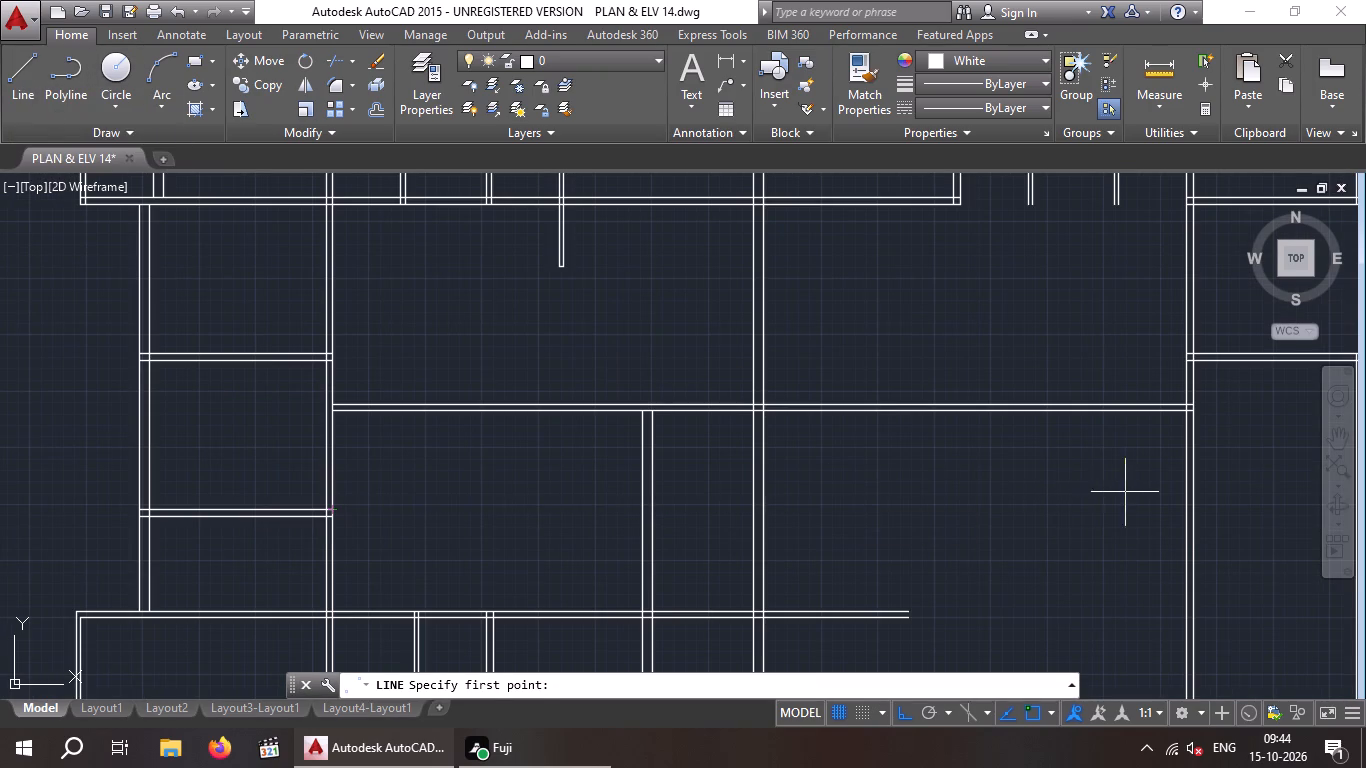
left_click(1188, 508)
scroll(1204, 513, "down", 2)
middle_click_drag(1204, 513, 826, 546)
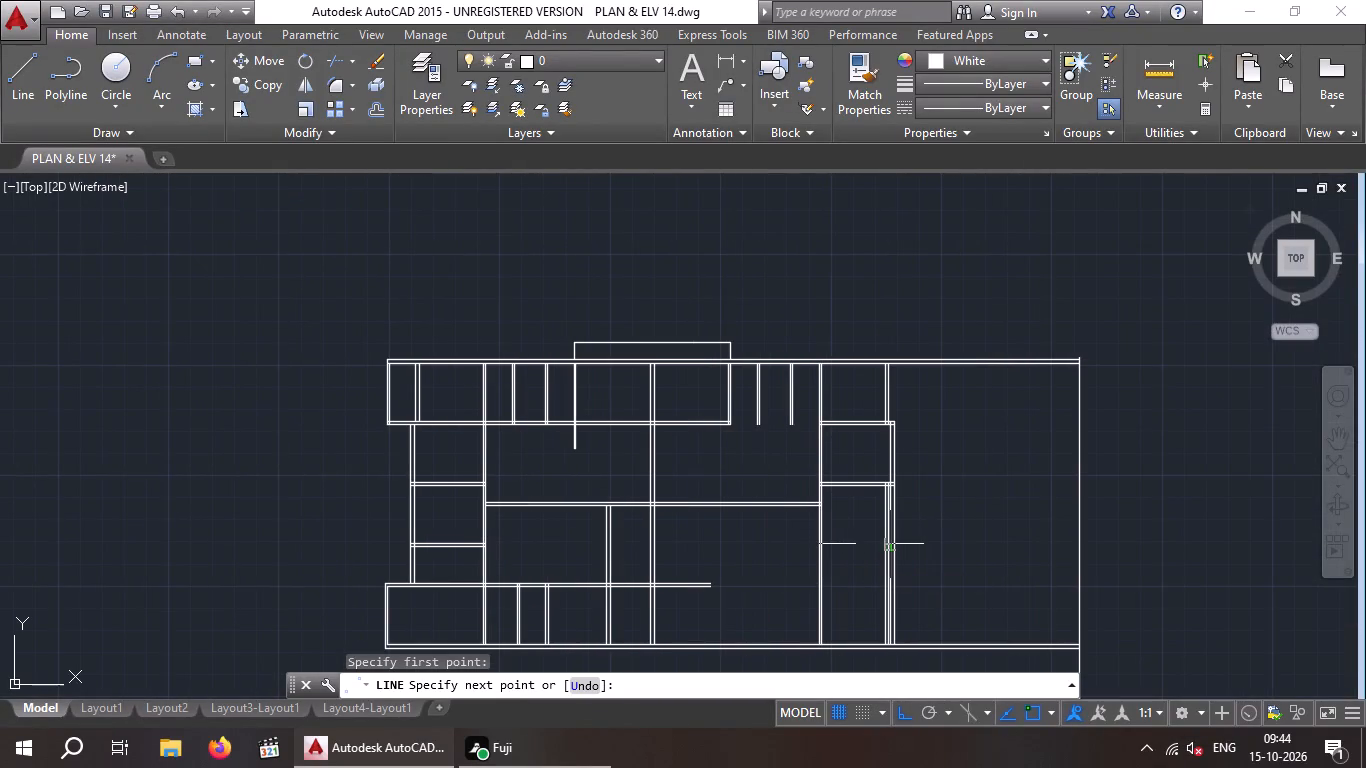
scroll(895, 544, "up", 3)
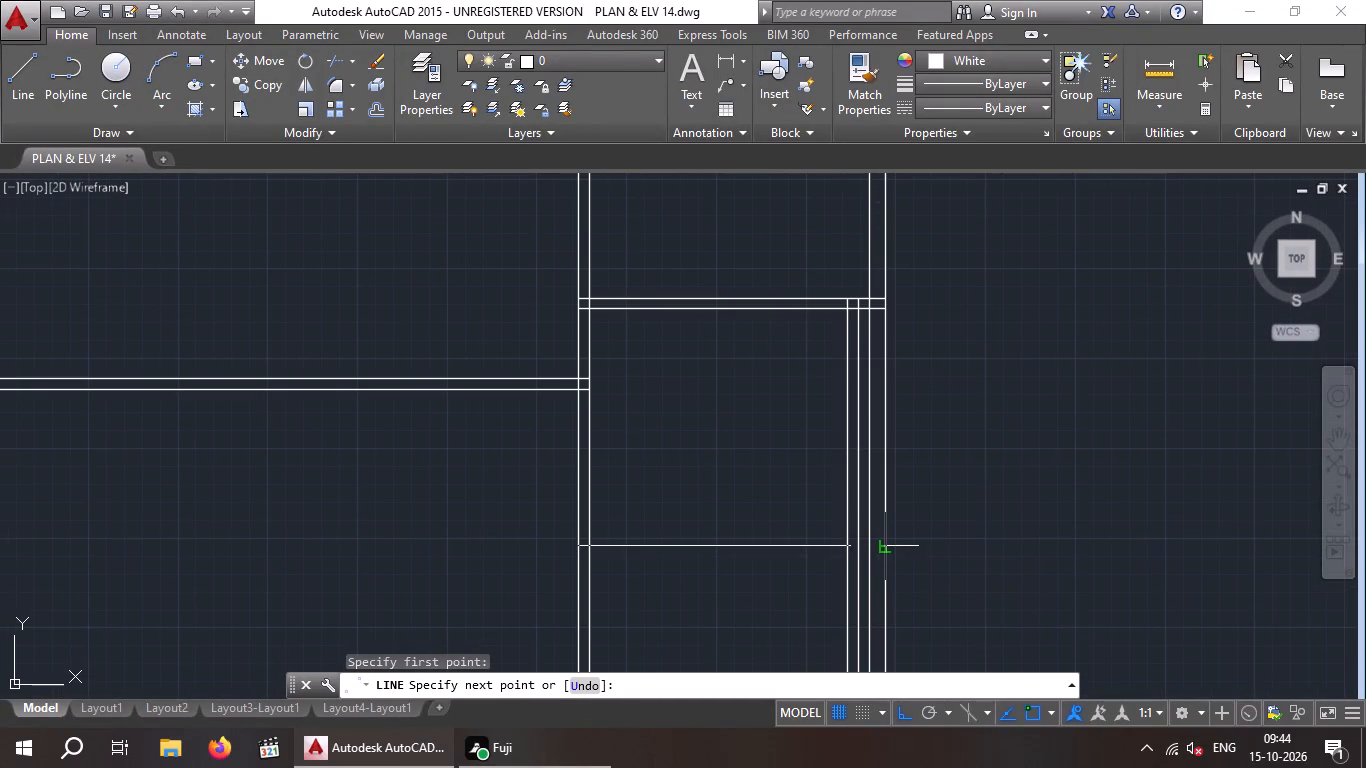
left_click(884, 548)
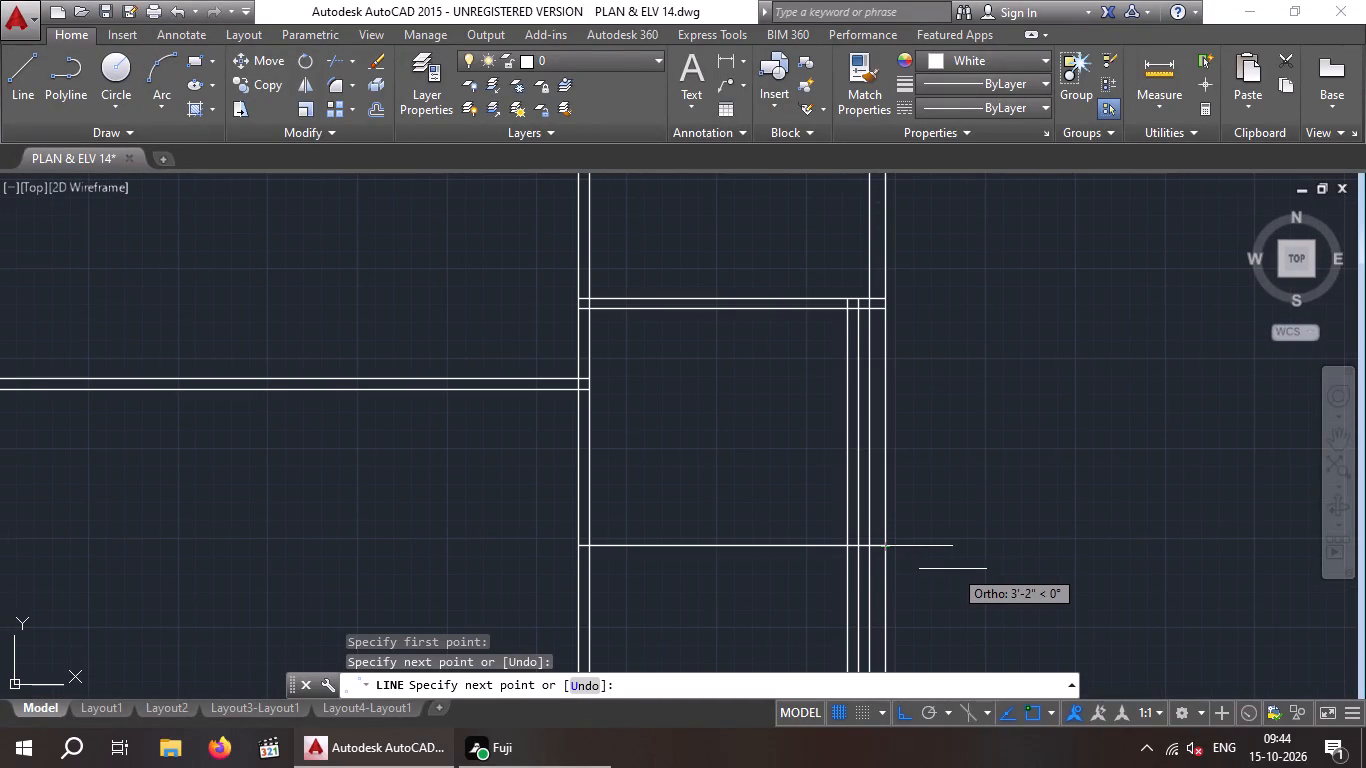
key("Escape")
key("Escape")
Trim away both lines of the old inner vertical wall between the right-hand rooms' lower cross wall and the new horizontal line.
type("TR")
key("space")
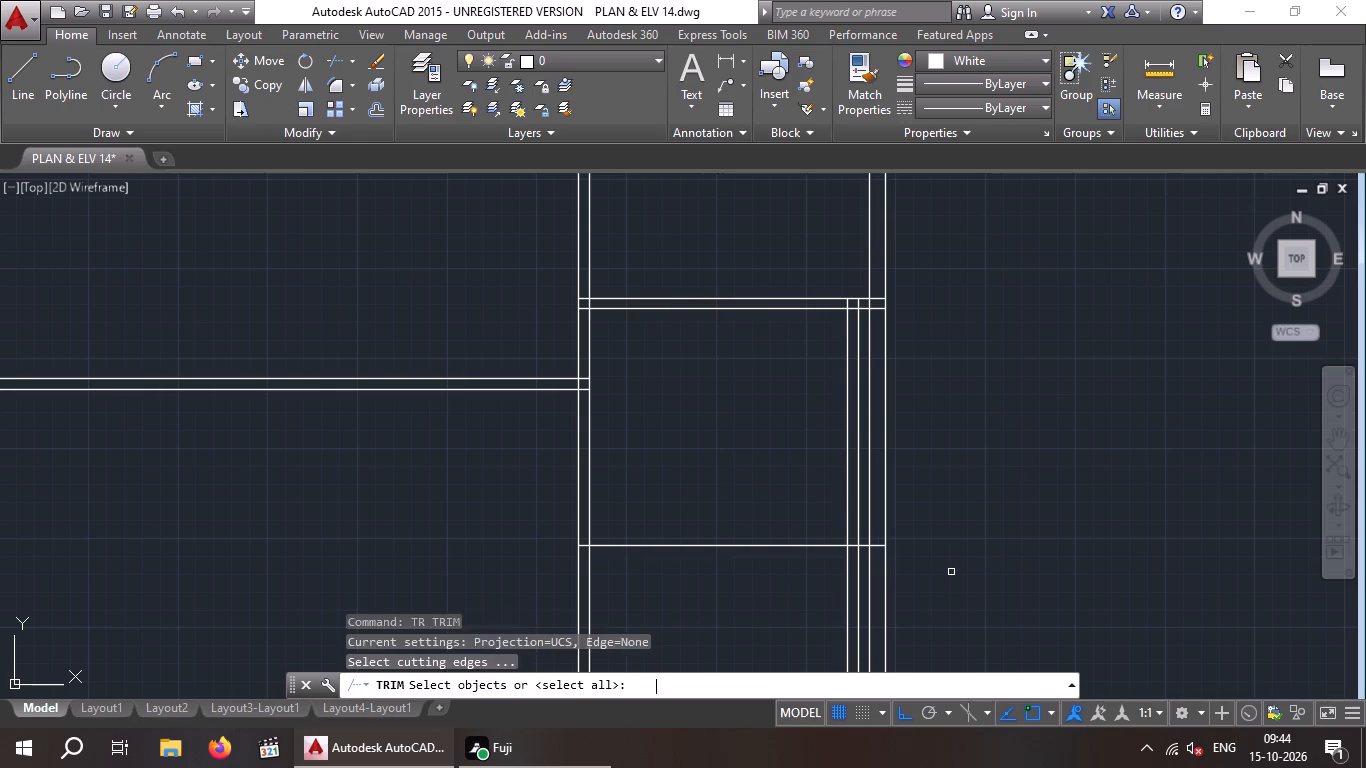
key("space")
scroll(845, 491, "up", 3)
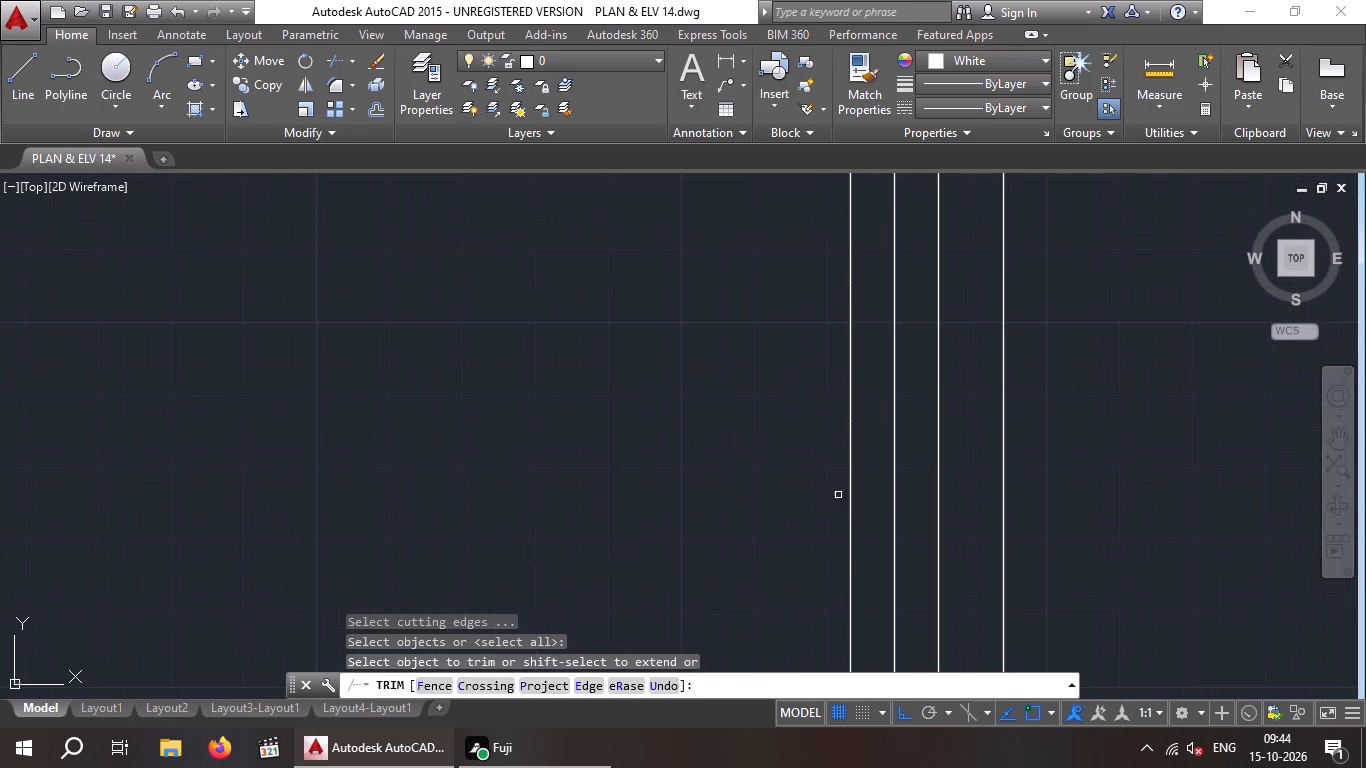
left_click(809, 507)
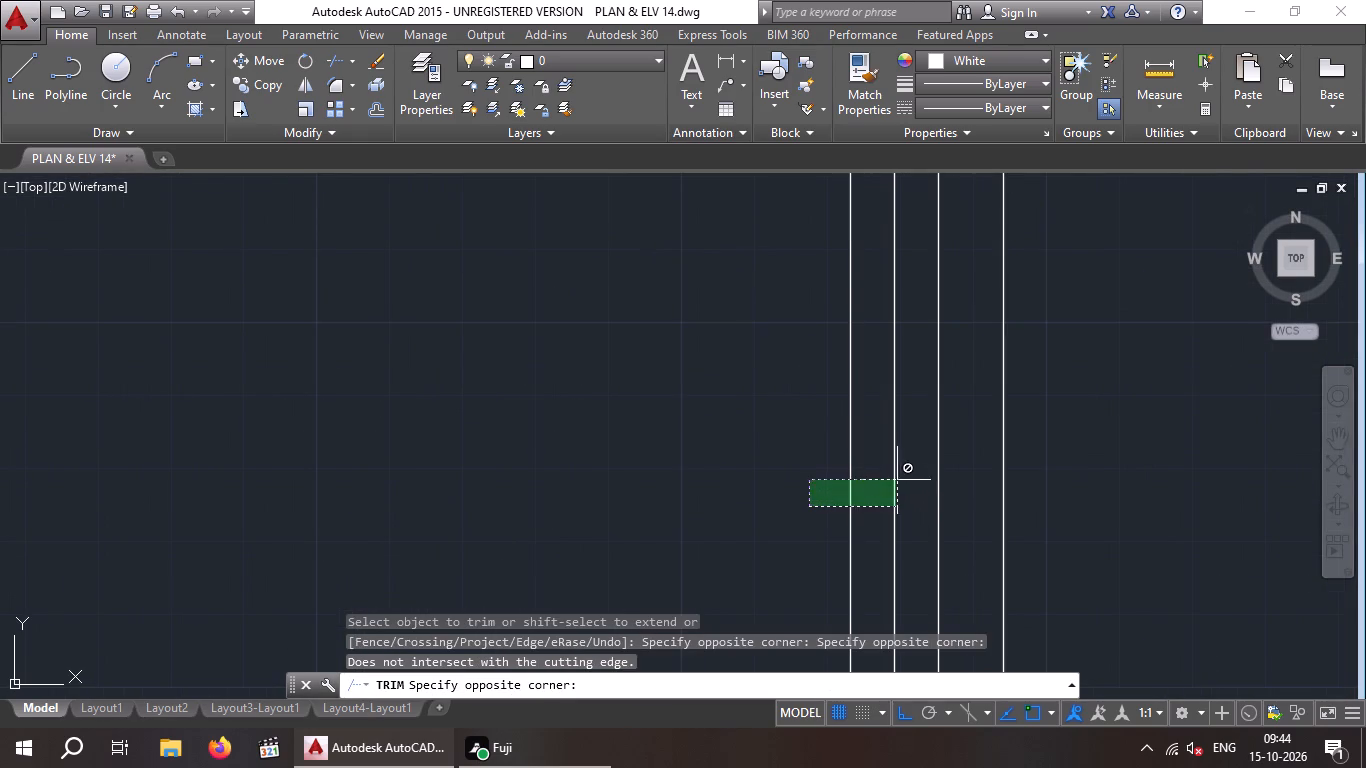
scroll(896, 480, "down", 2)
left_click(896, 480)
key("Escape")
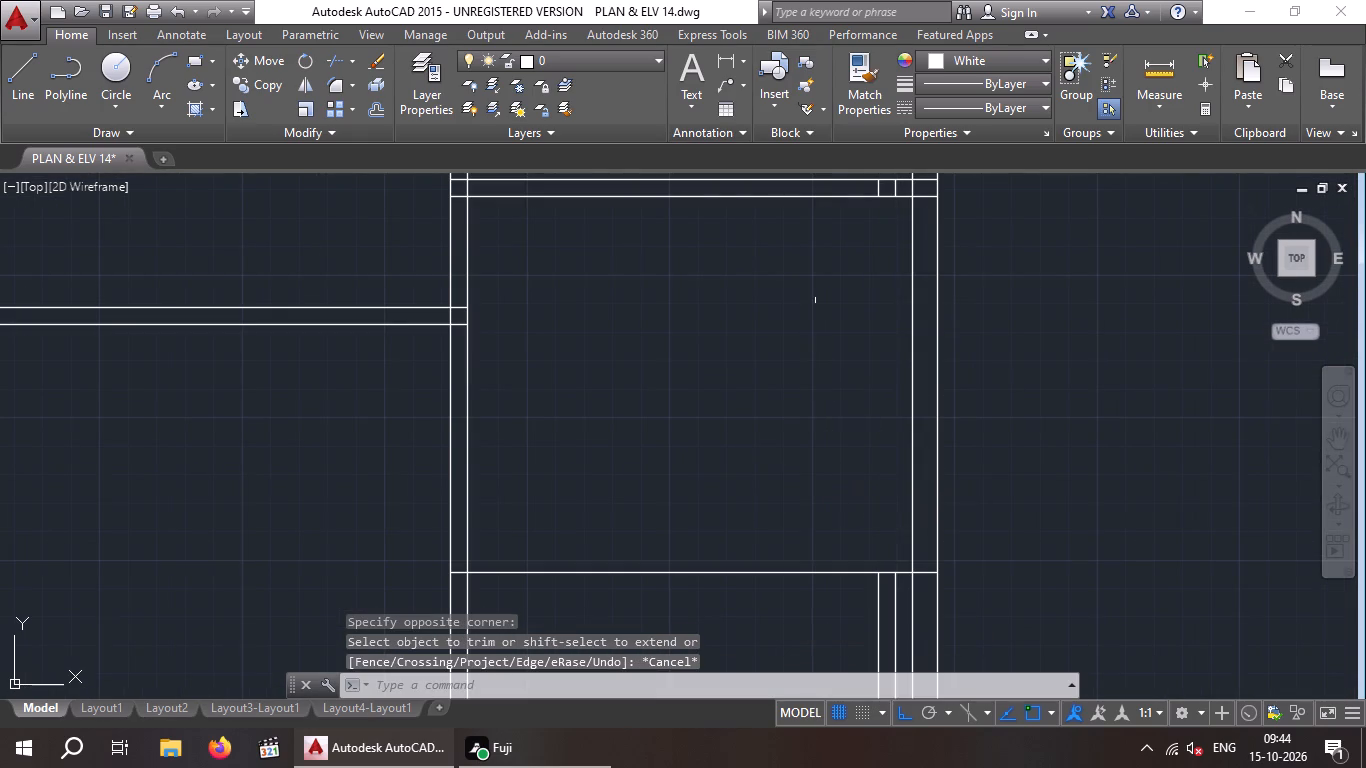
Erase the two short leftover vertical segments inside the right-hand rooms' lower cross wall.
scroll(818, 300, "down", 1)
middle_click_drag(818, 301, 784, 511)
scroll(821, 463, "up", 4)
middle_click_drag(823, 492, 770, 589)
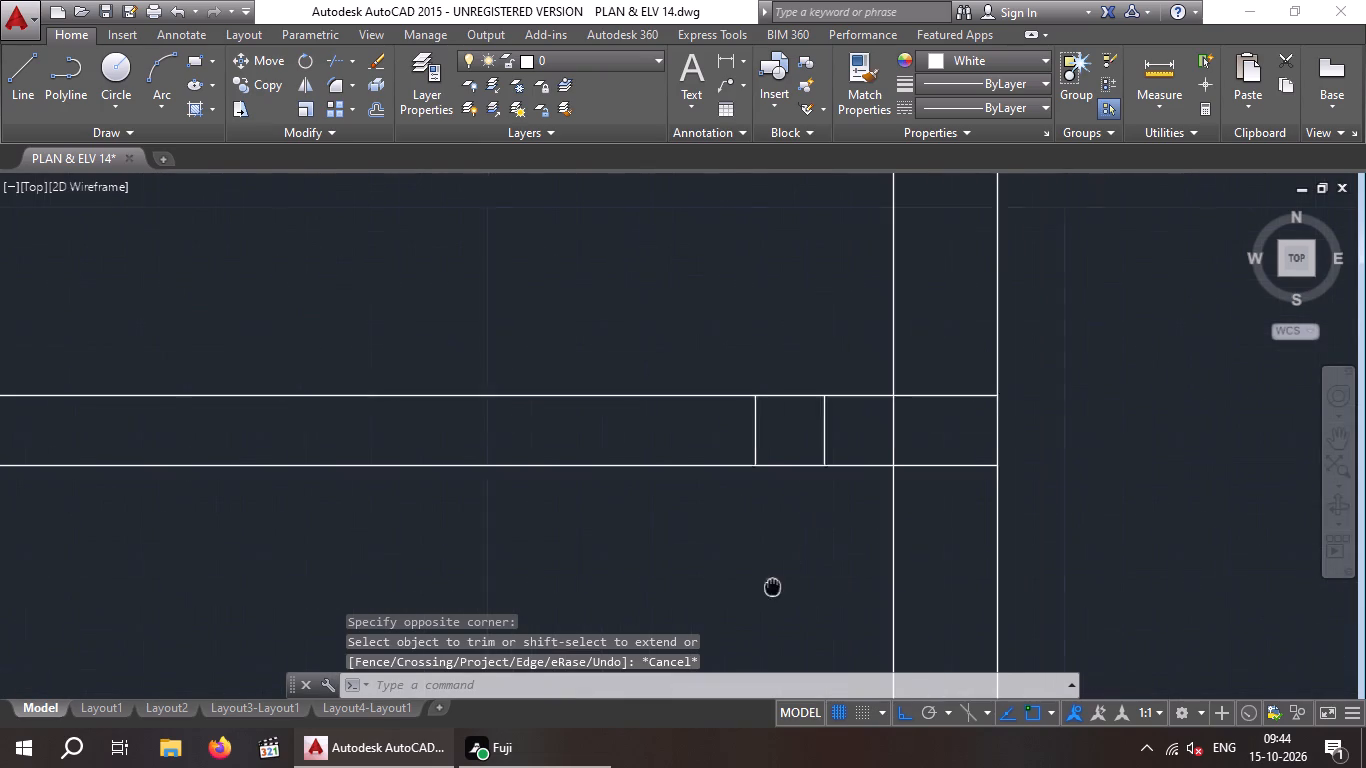
middle_click_drag(770, 589, 768, 593)
scroll(841, 453, "up", 1)
left_click(849, 442)
left_click(637, 440)
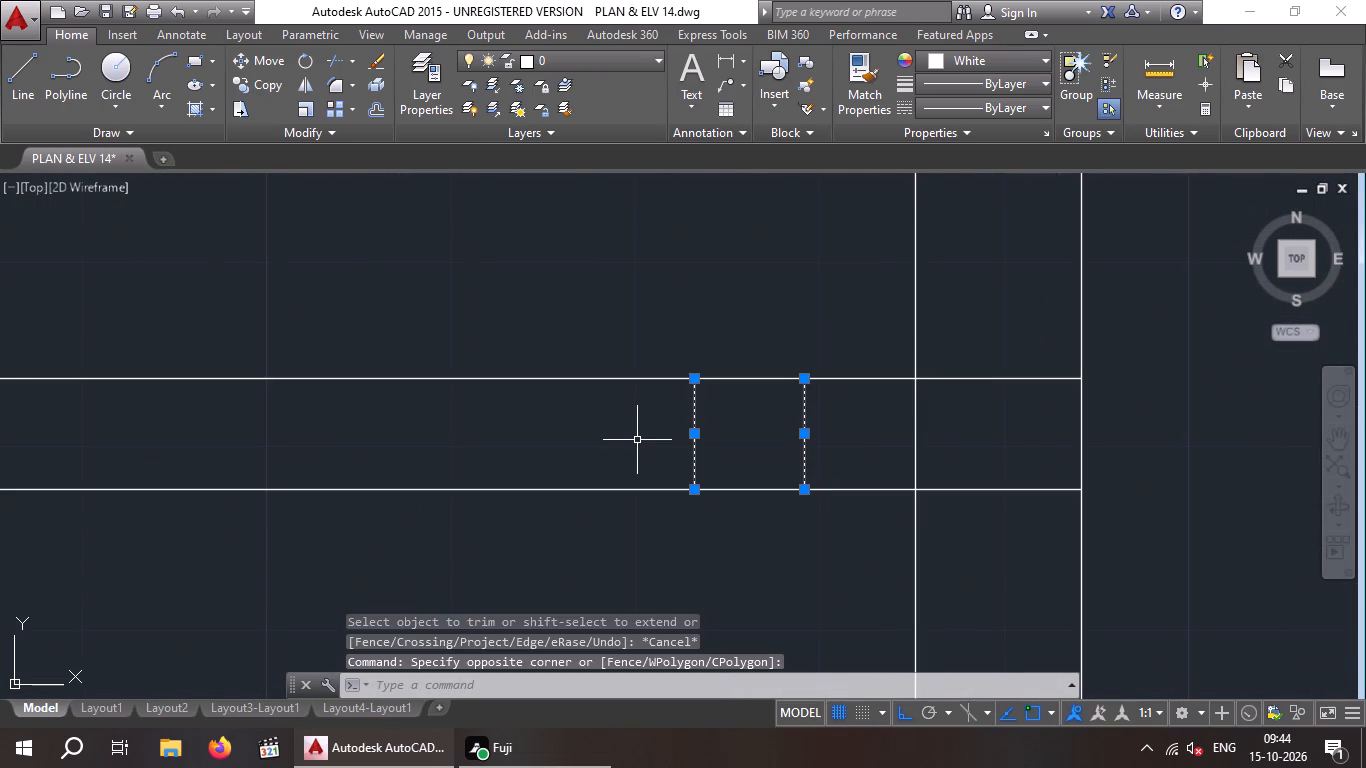
key("Delete")
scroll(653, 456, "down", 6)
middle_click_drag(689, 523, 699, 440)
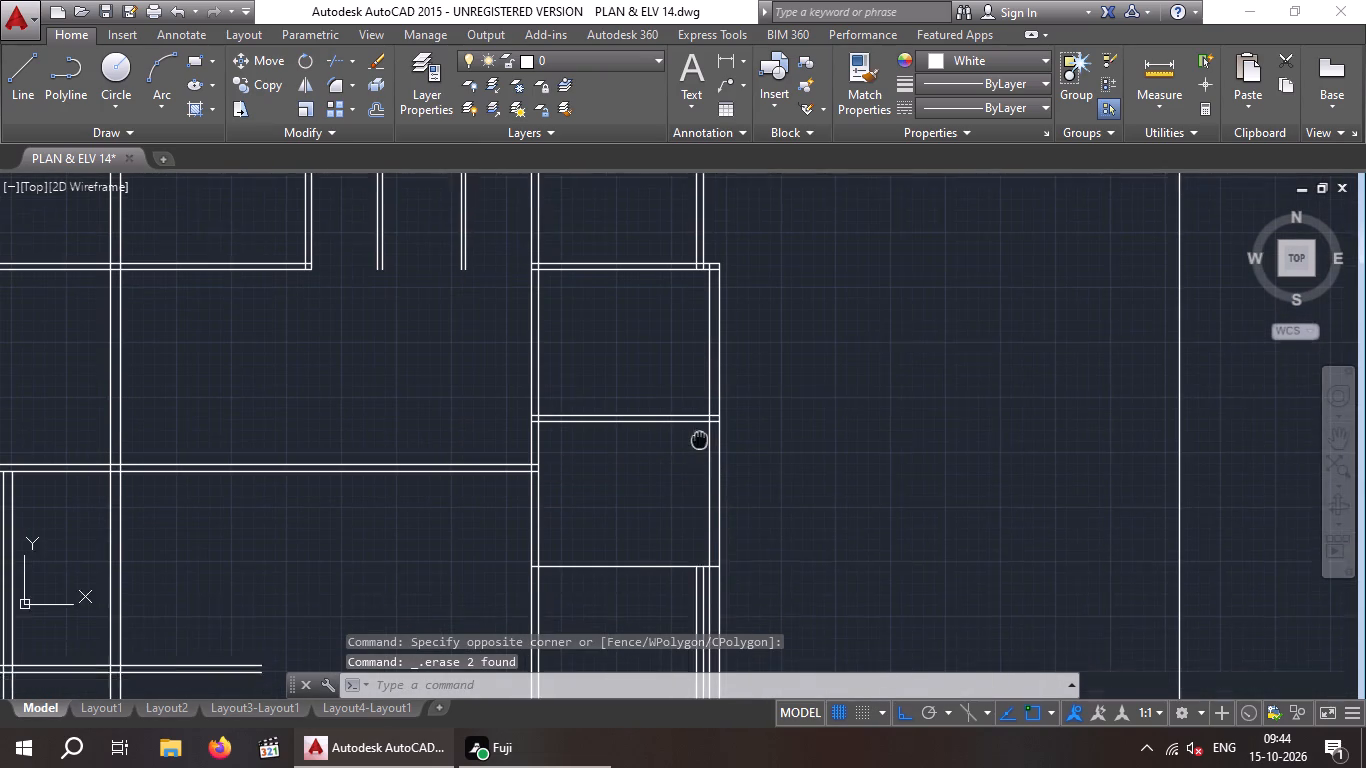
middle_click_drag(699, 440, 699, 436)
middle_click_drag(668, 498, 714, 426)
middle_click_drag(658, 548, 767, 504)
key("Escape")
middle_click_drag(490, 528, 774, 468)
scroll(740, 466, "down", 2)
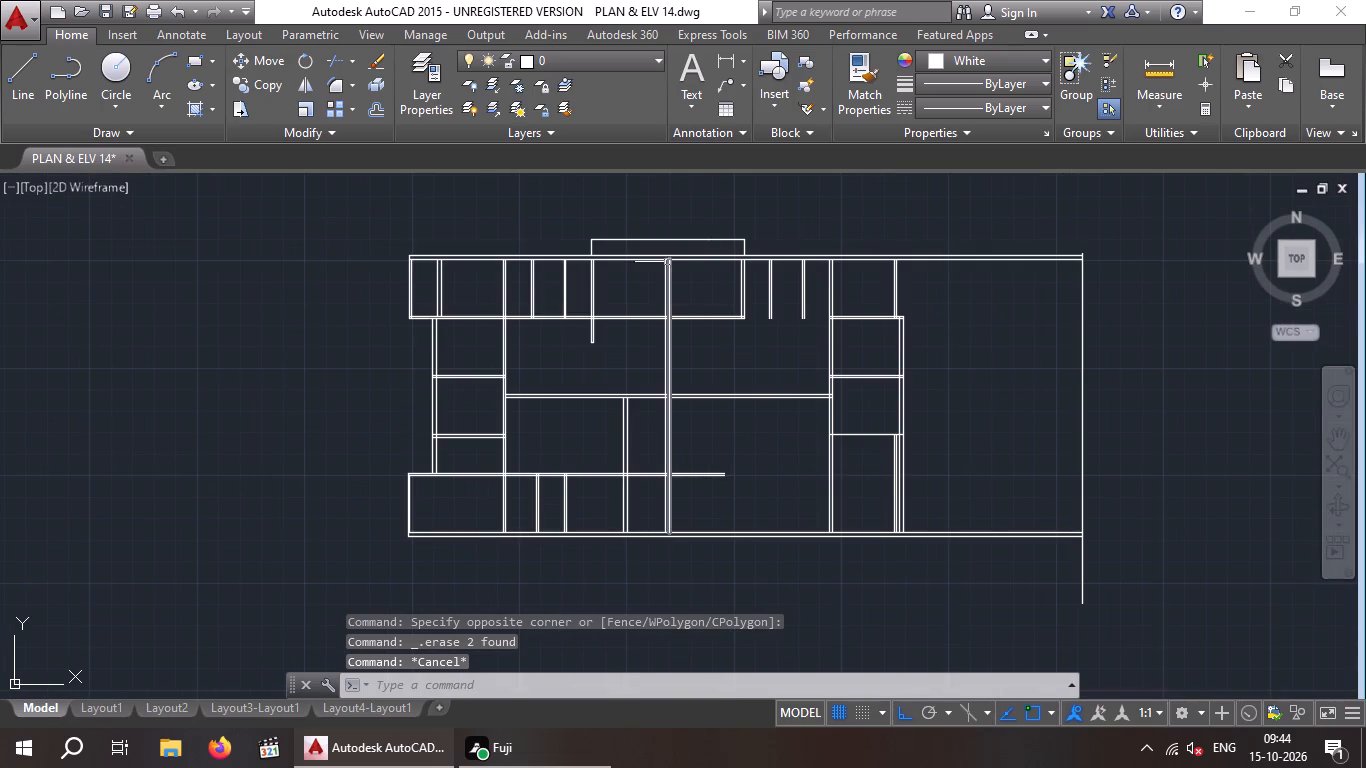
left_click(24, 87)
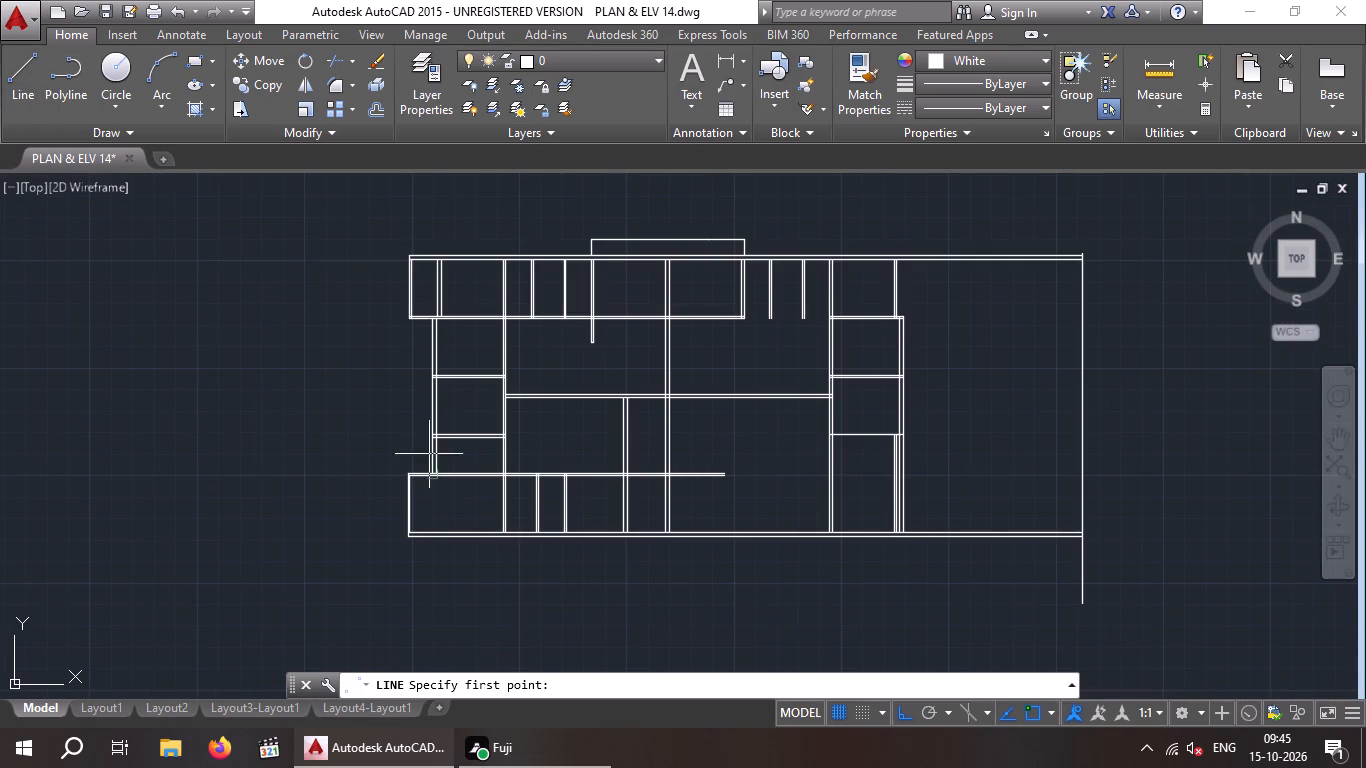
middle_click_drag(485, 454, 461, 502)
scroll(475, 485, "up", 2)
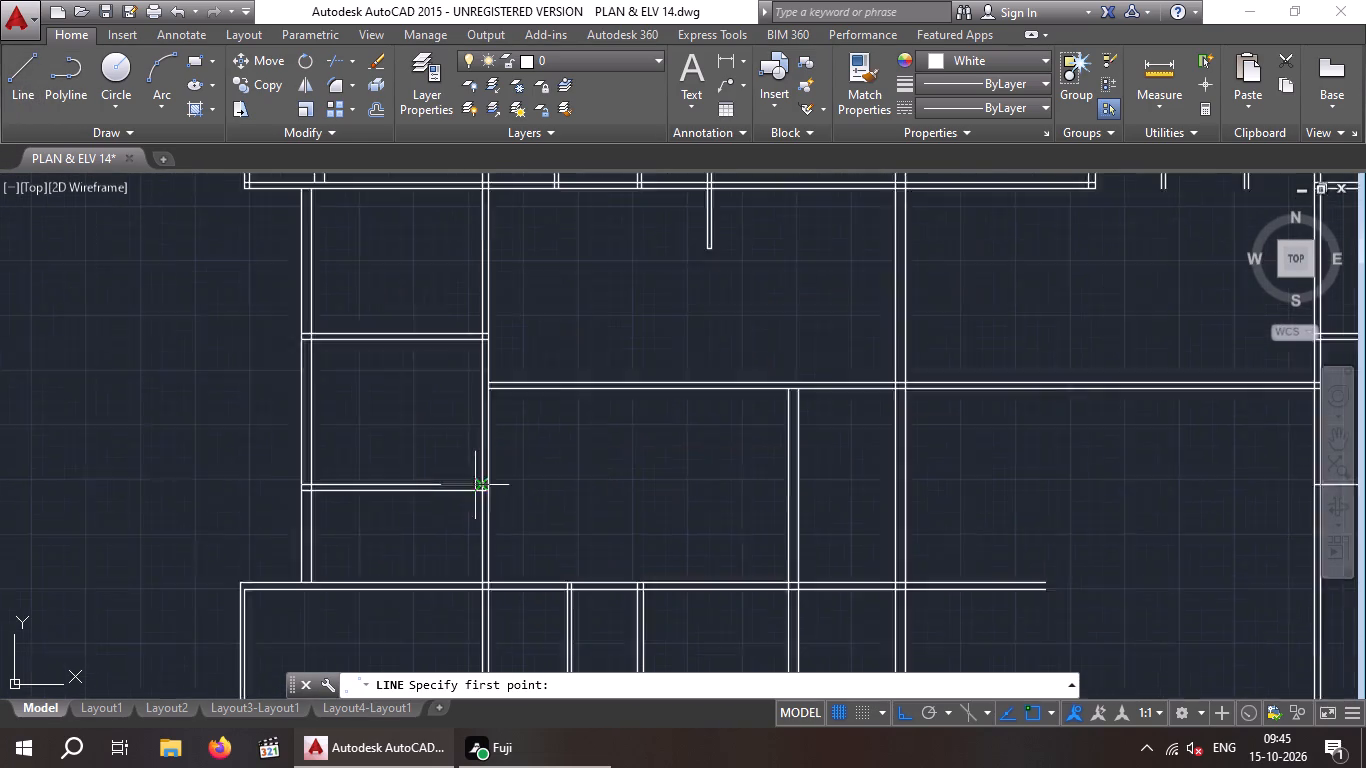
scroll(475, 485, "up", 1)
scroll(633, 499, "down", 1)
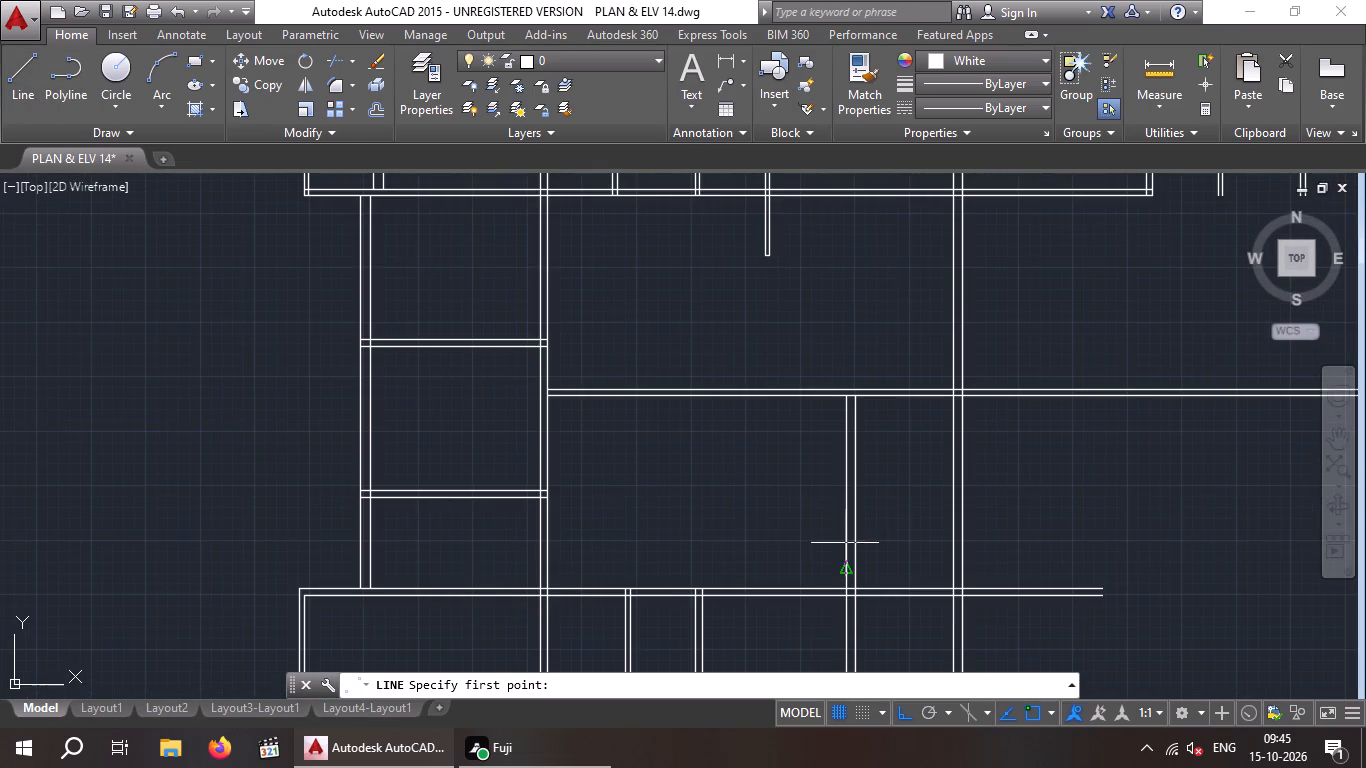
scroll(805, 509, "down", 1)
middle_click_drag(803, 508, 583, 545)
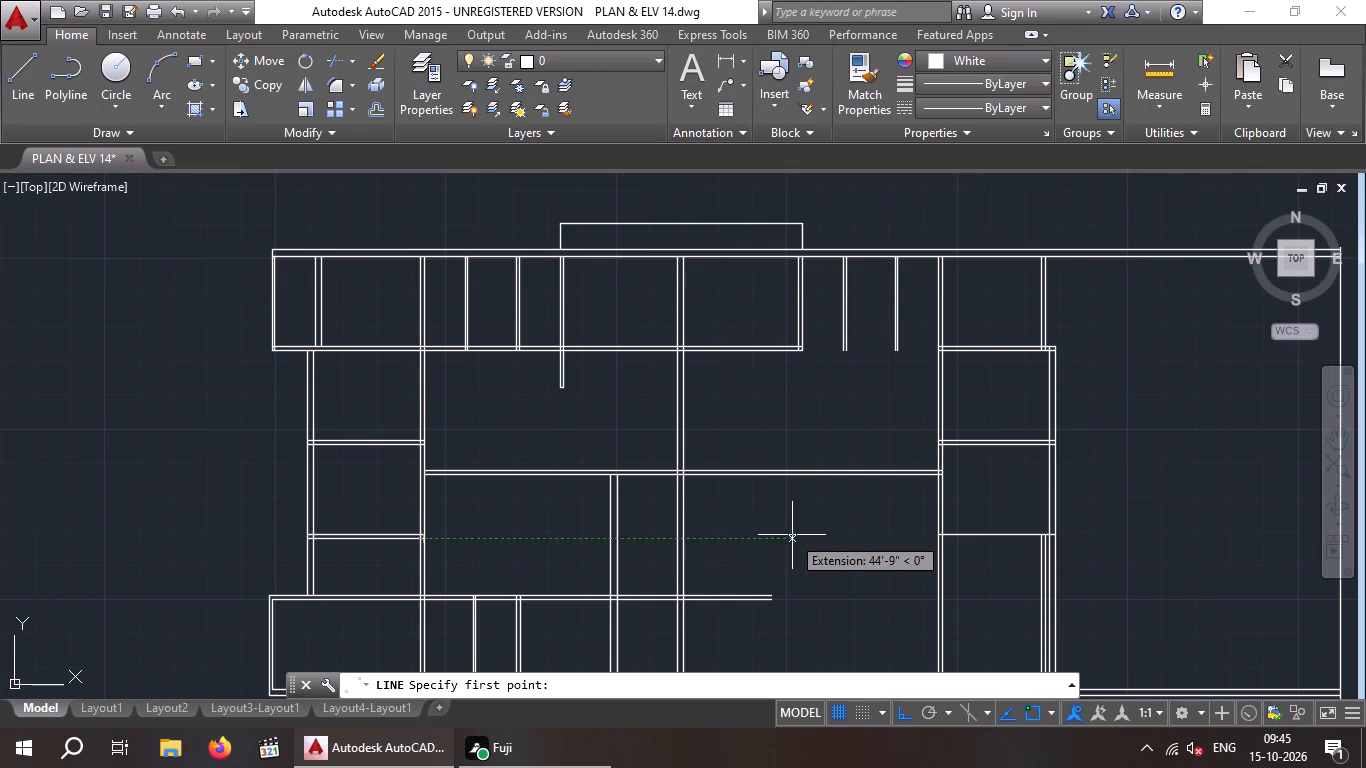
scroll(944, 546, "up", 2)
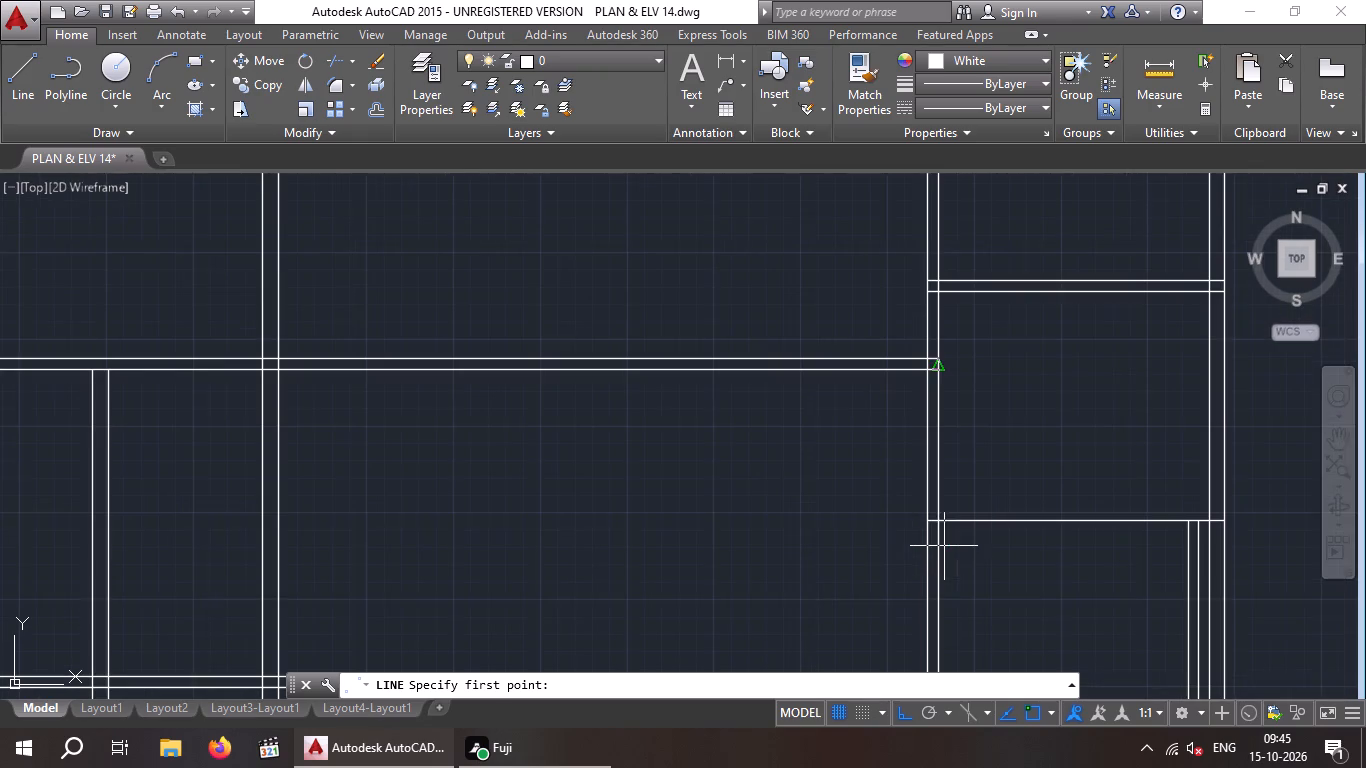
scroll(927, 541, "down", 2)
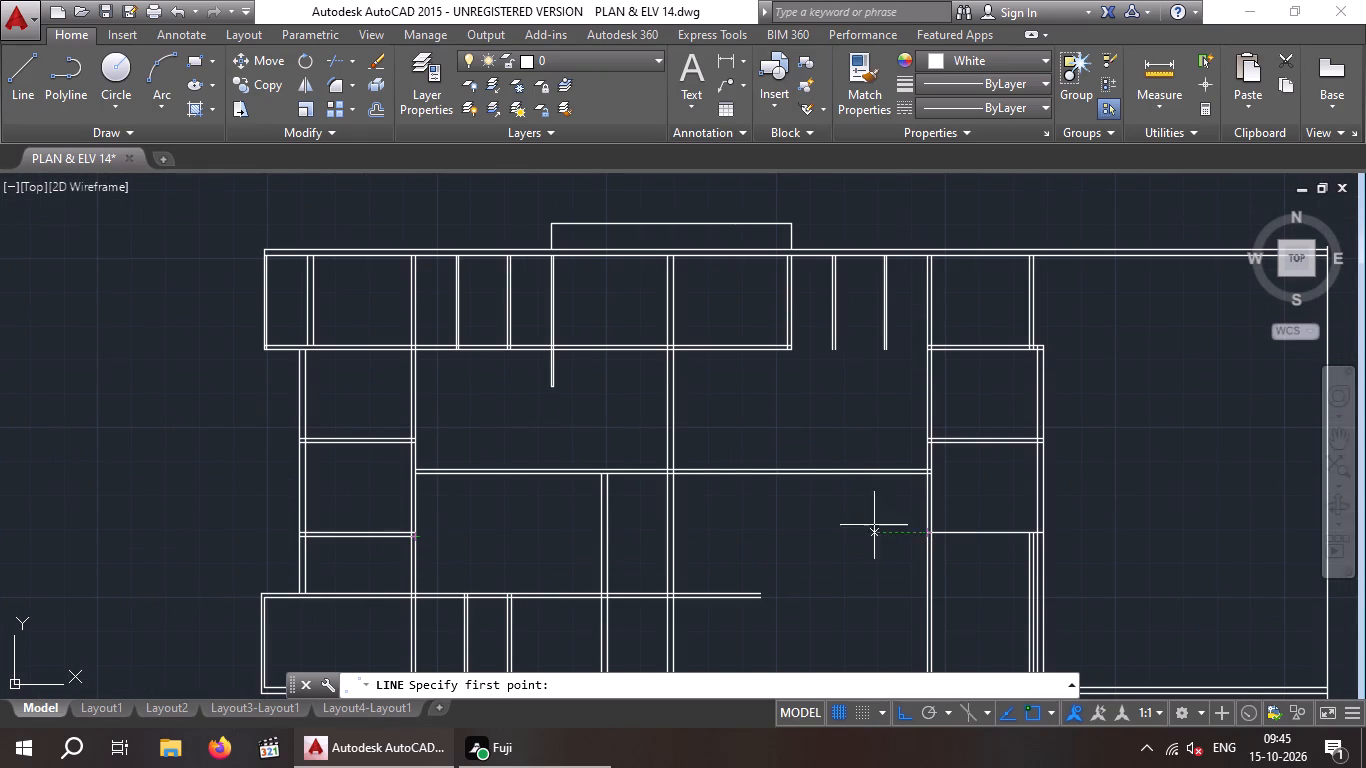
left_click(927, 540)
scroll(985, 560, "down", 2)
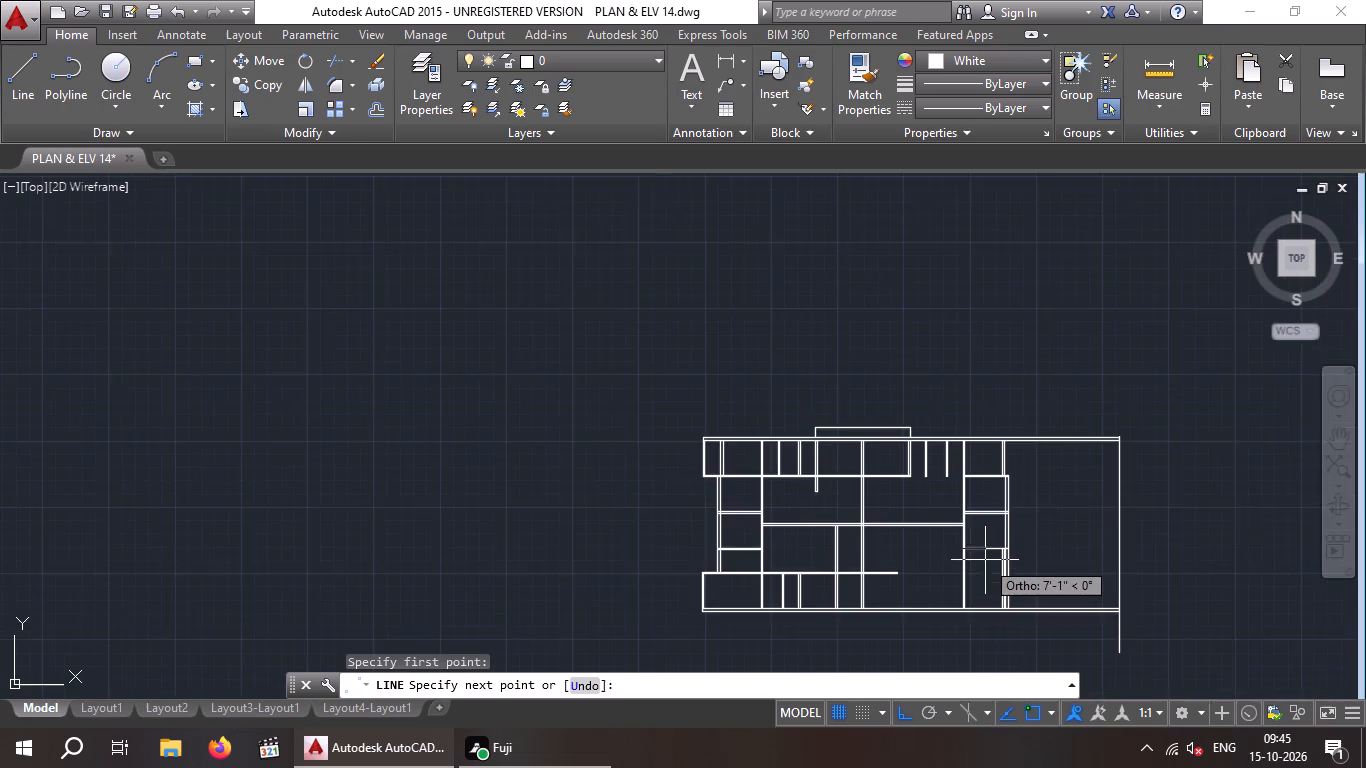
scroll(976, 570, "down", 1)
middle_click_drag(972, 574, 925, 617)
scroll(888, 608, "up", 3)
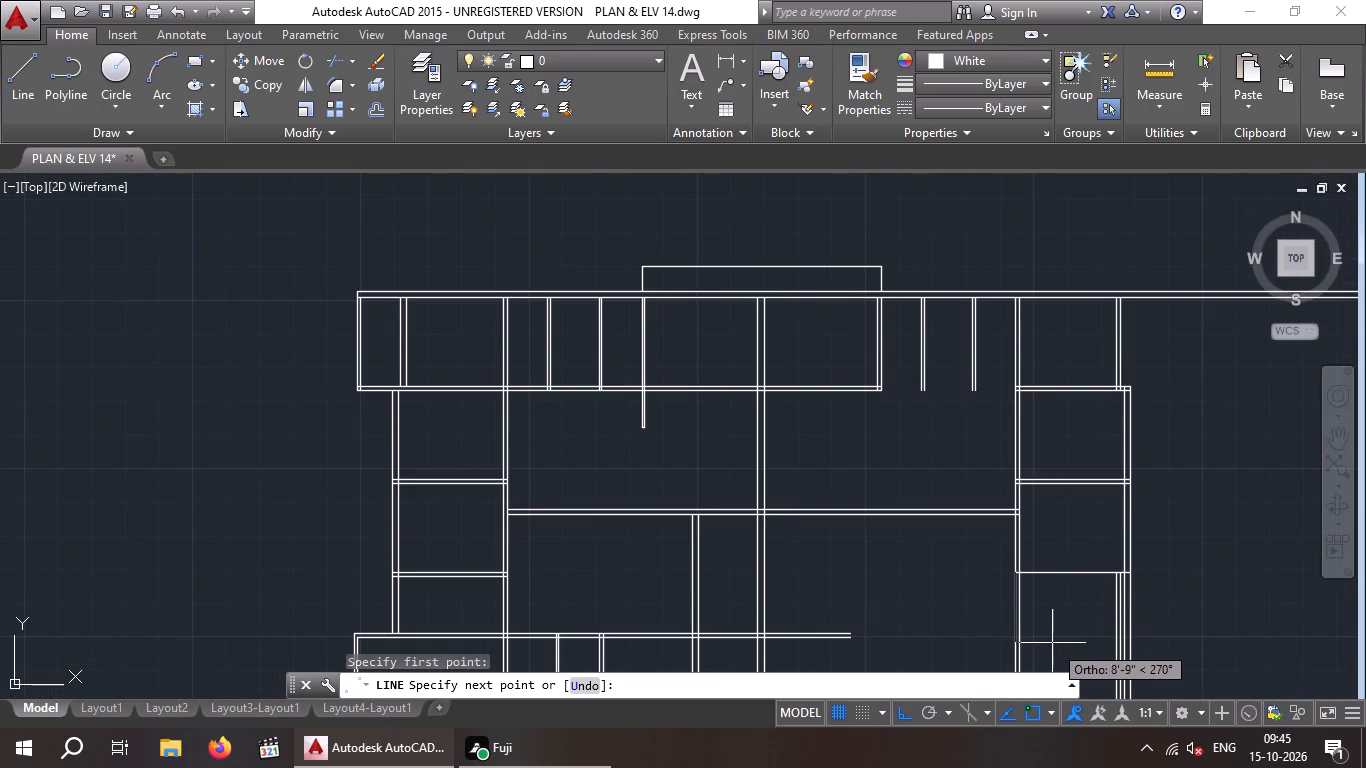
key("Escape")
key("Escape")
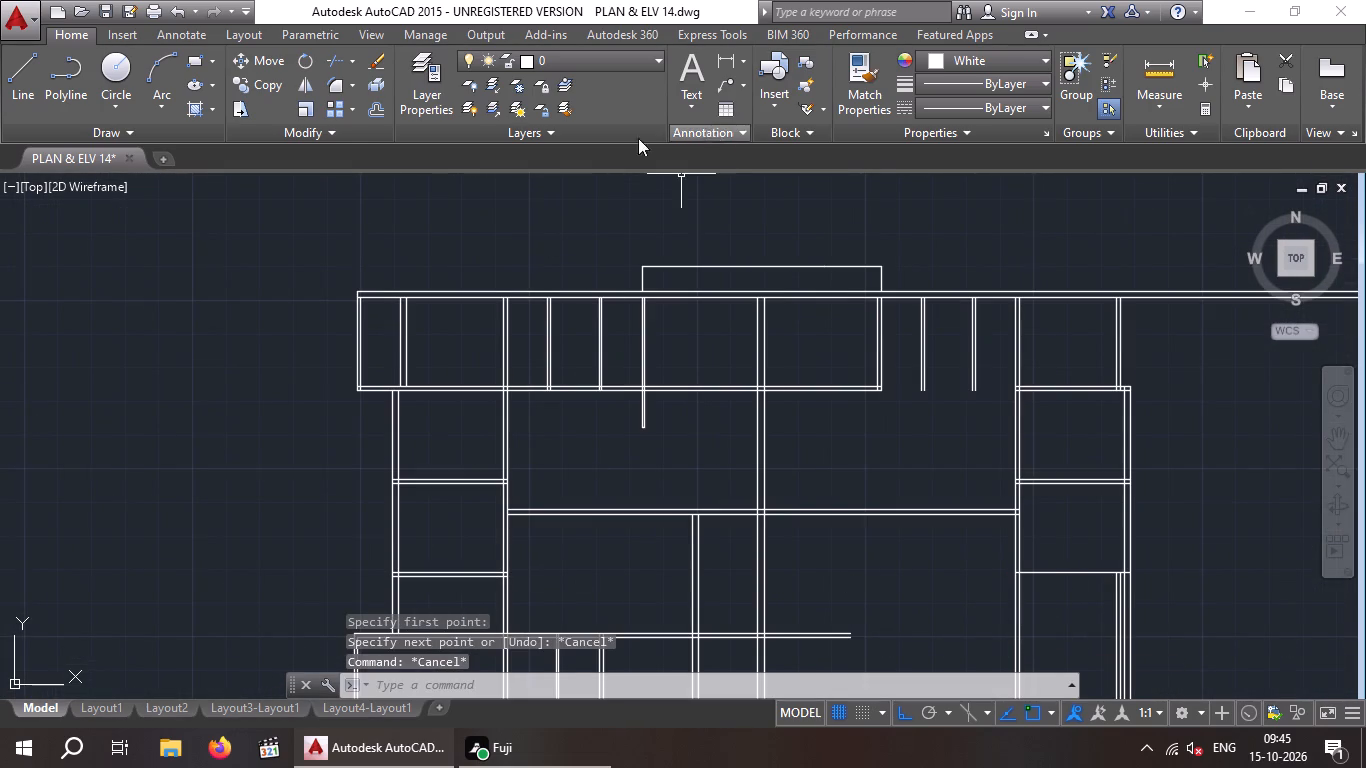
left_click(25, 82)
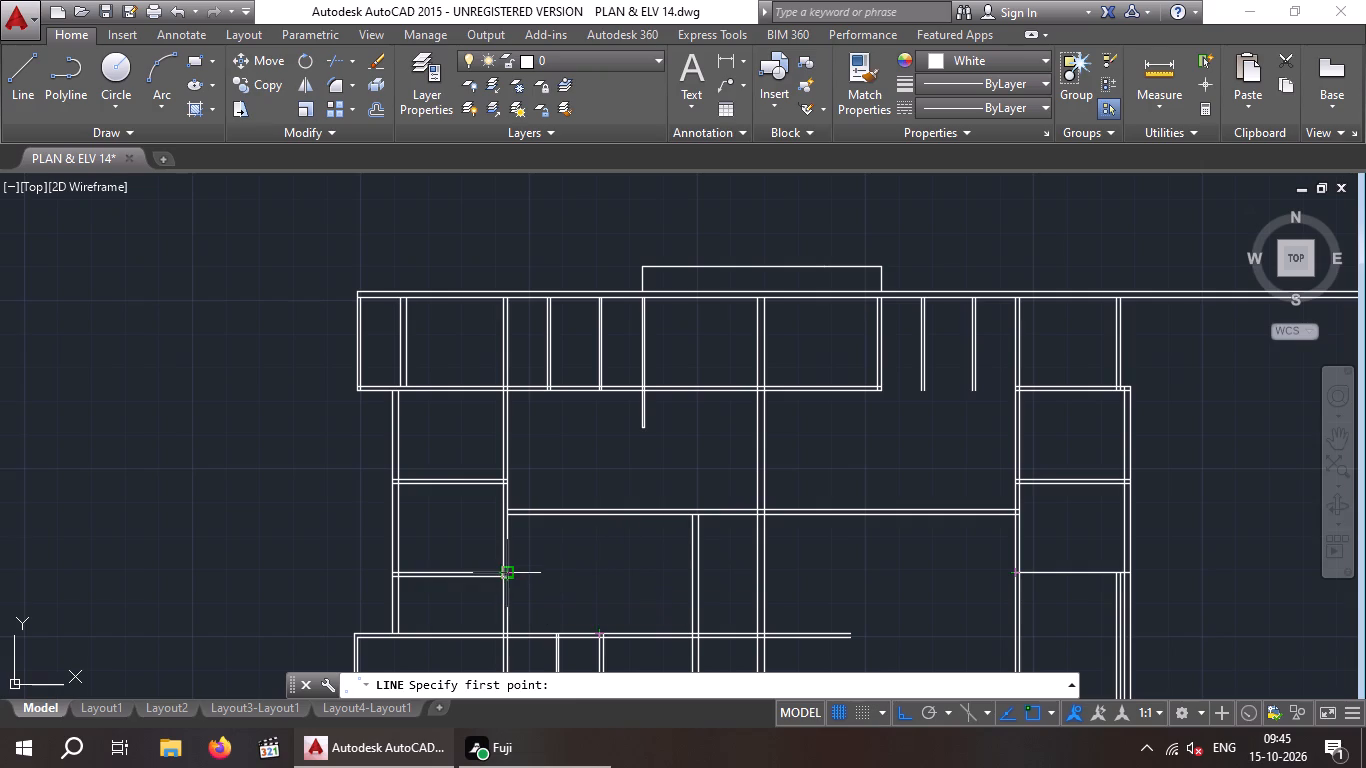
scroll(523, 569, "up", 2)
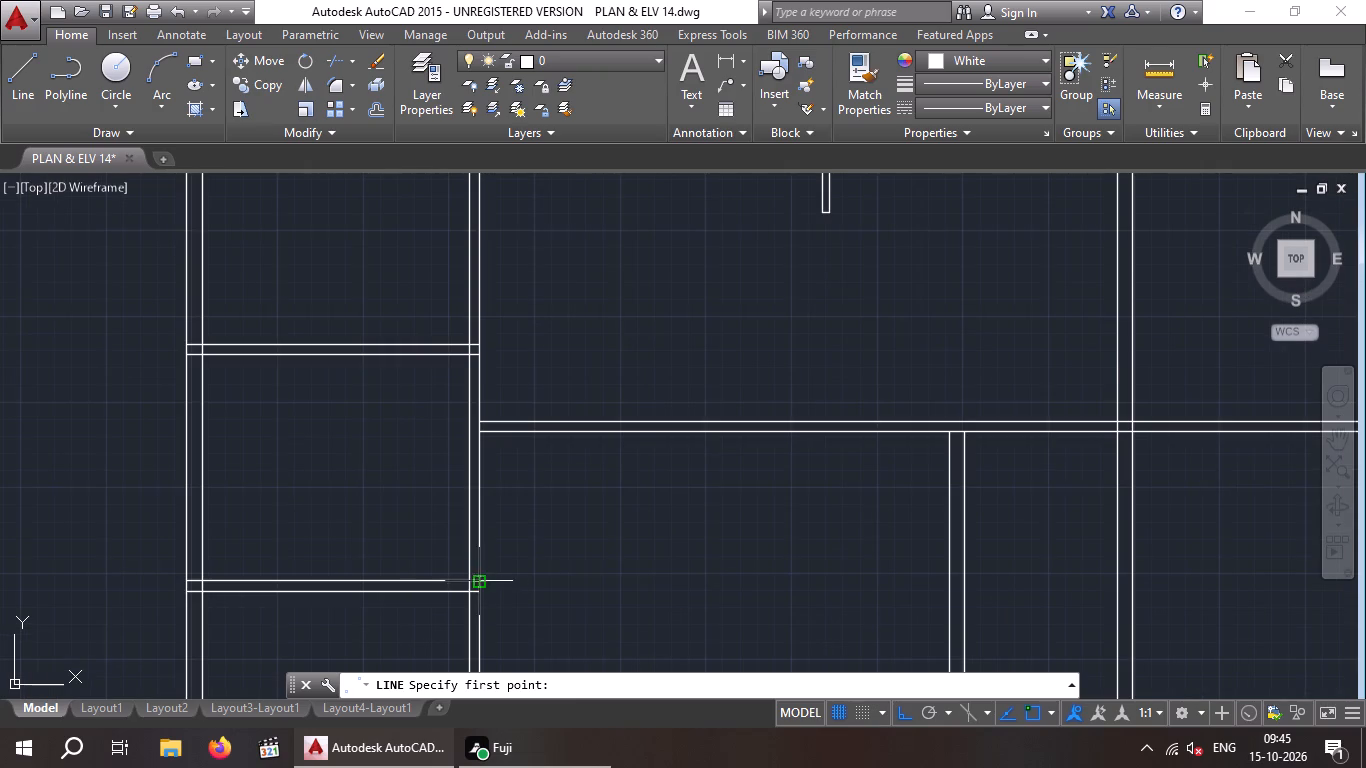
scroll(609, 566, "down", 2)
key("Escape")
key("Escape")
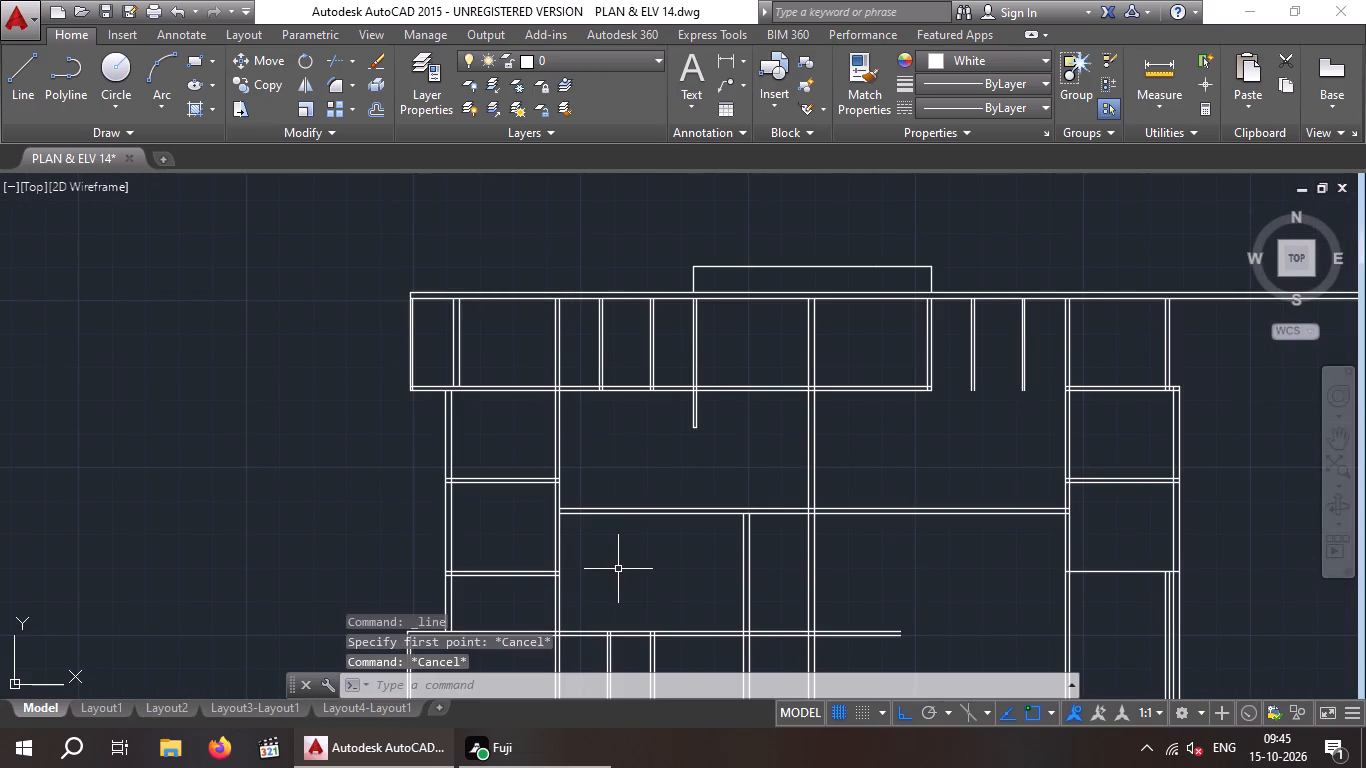
Extend both lines of the left-hand rooms' lowest cross wall across the plan to the right-hand rooms' near vertical wall.
key("Escape")
key("e")
type("X")
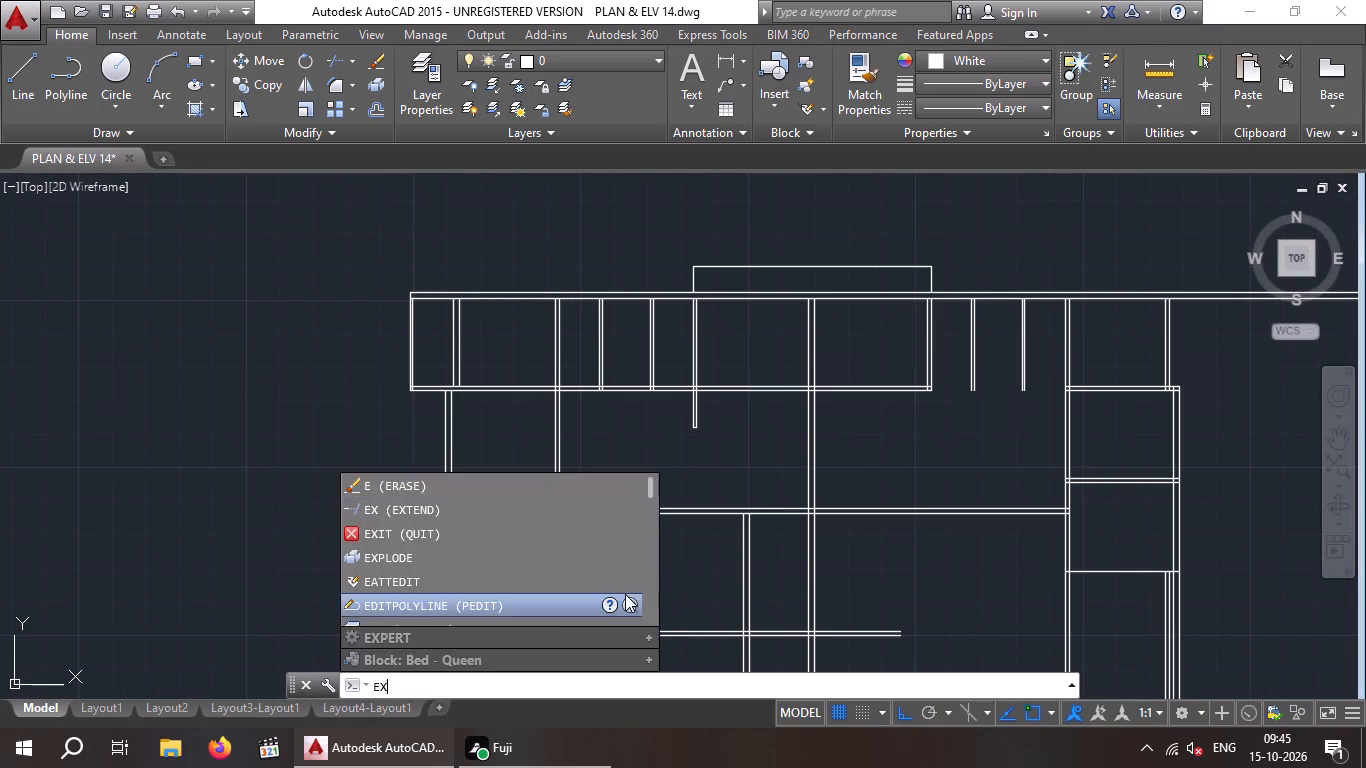
key("space")
key("space")
left_click_drag(525, 594, 511, 594)
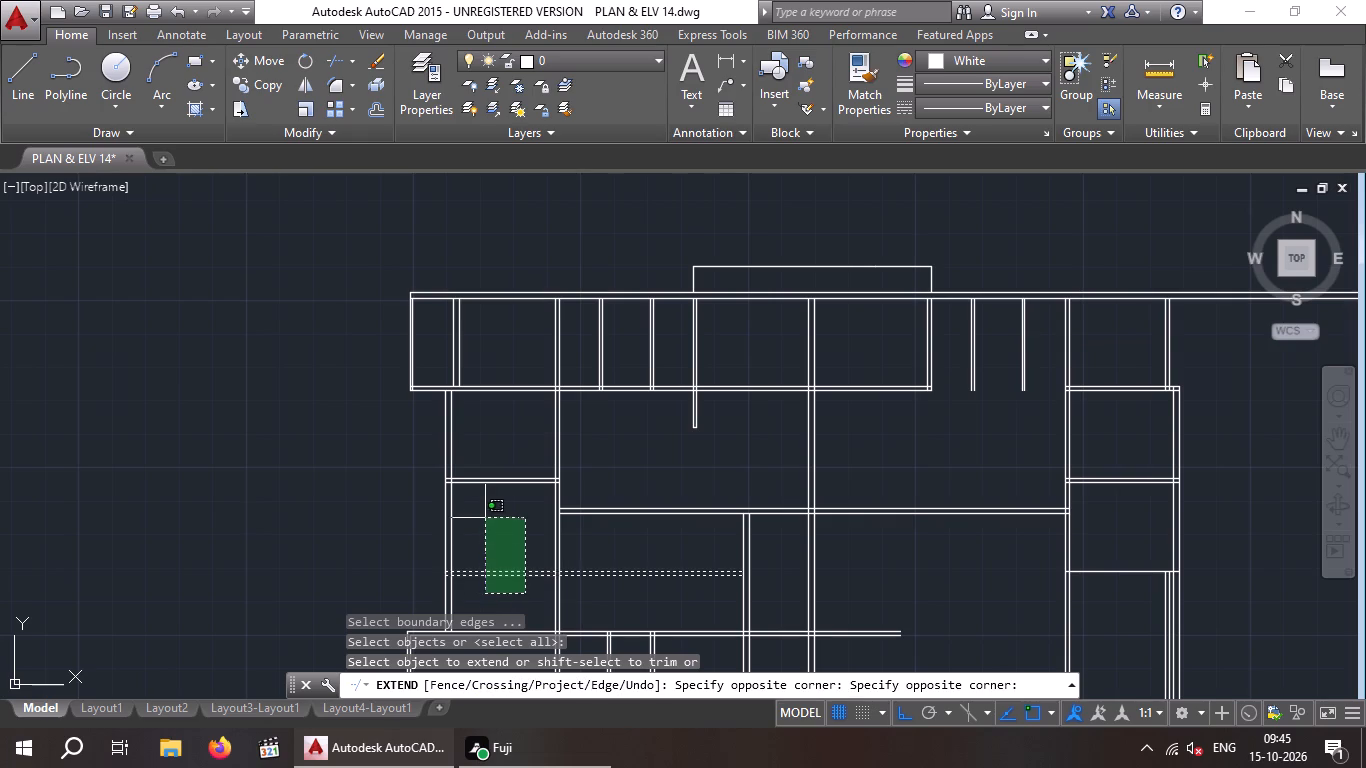
left_click(485, 518)
left_click_drag(657, 606, 618, 571)
left_click(597, 536)
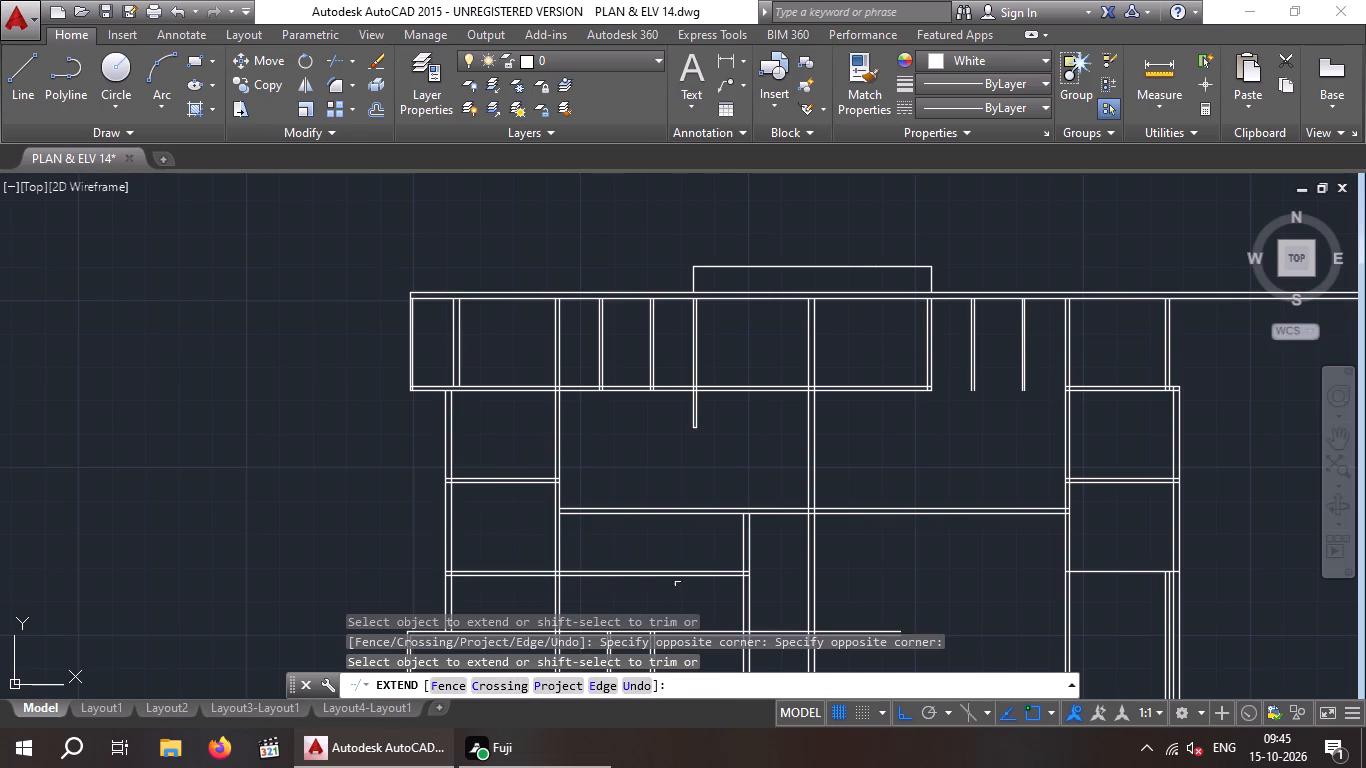
left_click_drag(692, 608, 666, 577)
left_click(636, 537)
left_click_drag(791, 595, 778, 587)
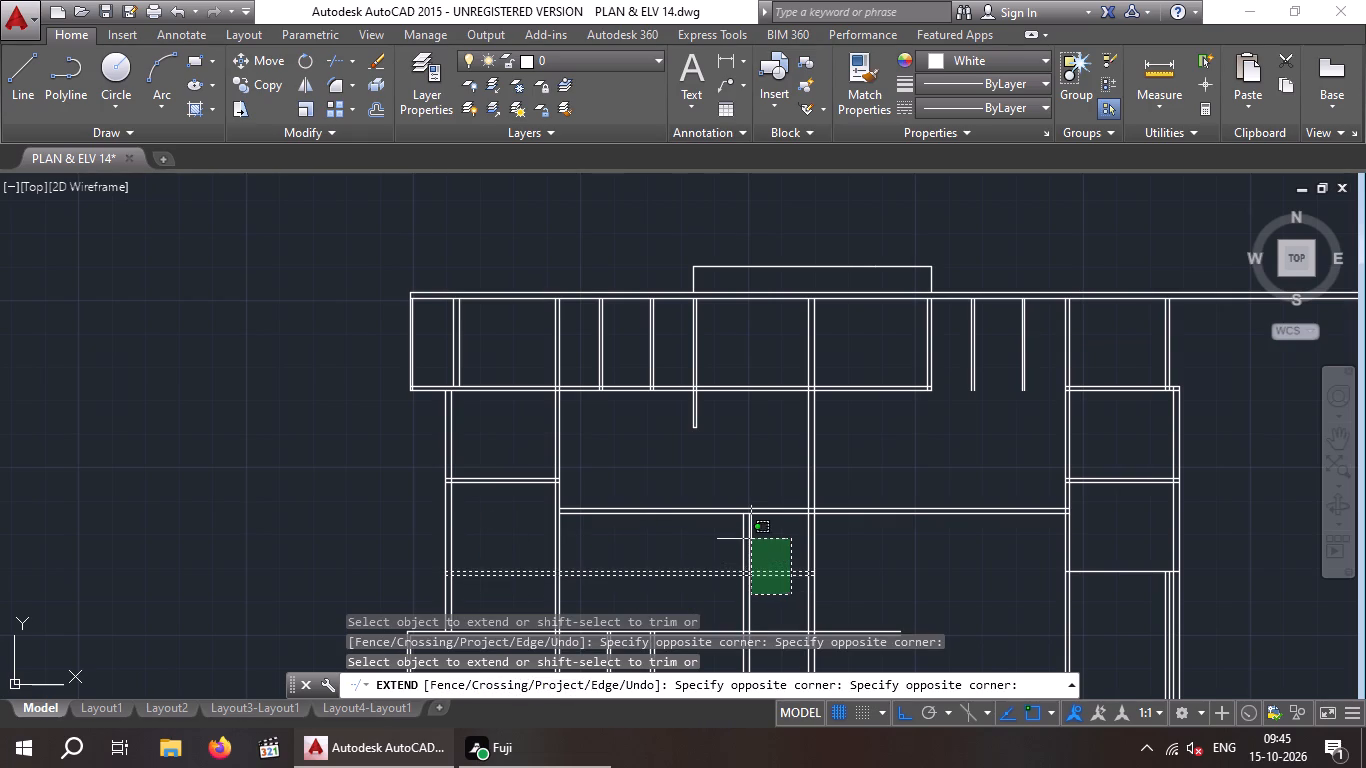
left_click(751, 539)
left_click_drag(796, 594, 780, 579)
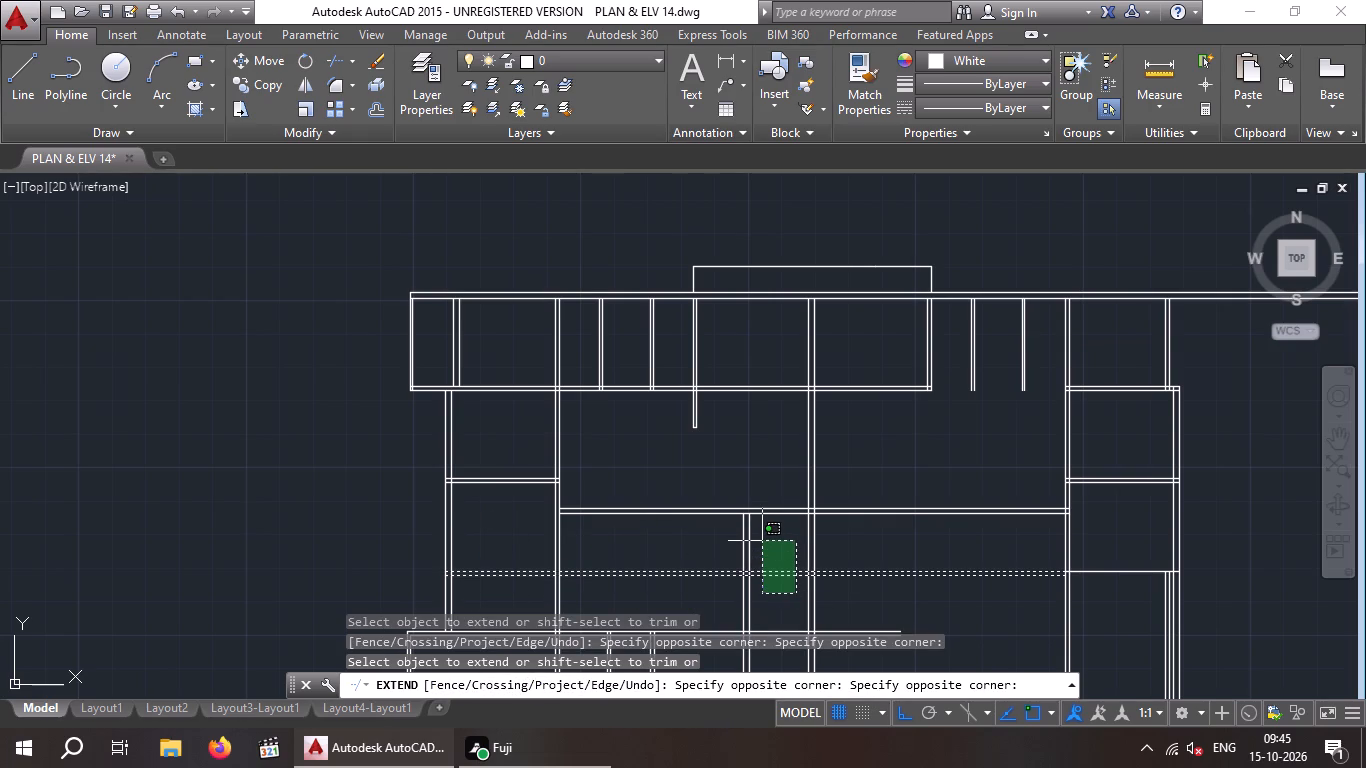
left_click(762, 541)
key("Escape")
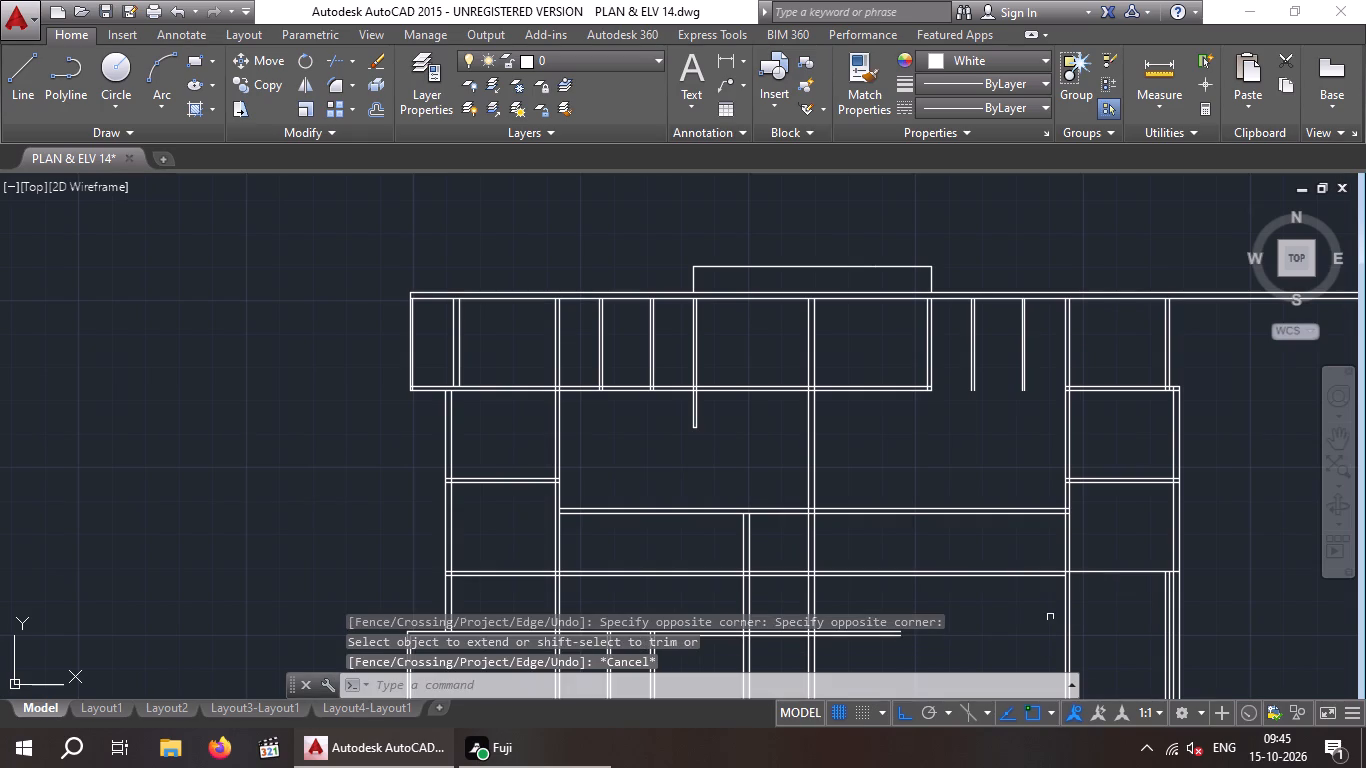
Draw the second horizontal line of the right-hand rooms' lowest cross wall, from the extended lower line's end to the 9" wall's outer face.
middle_click_drag(1024, 552, 896, 517)
middle_click_drag(860, 522, 688, 479)
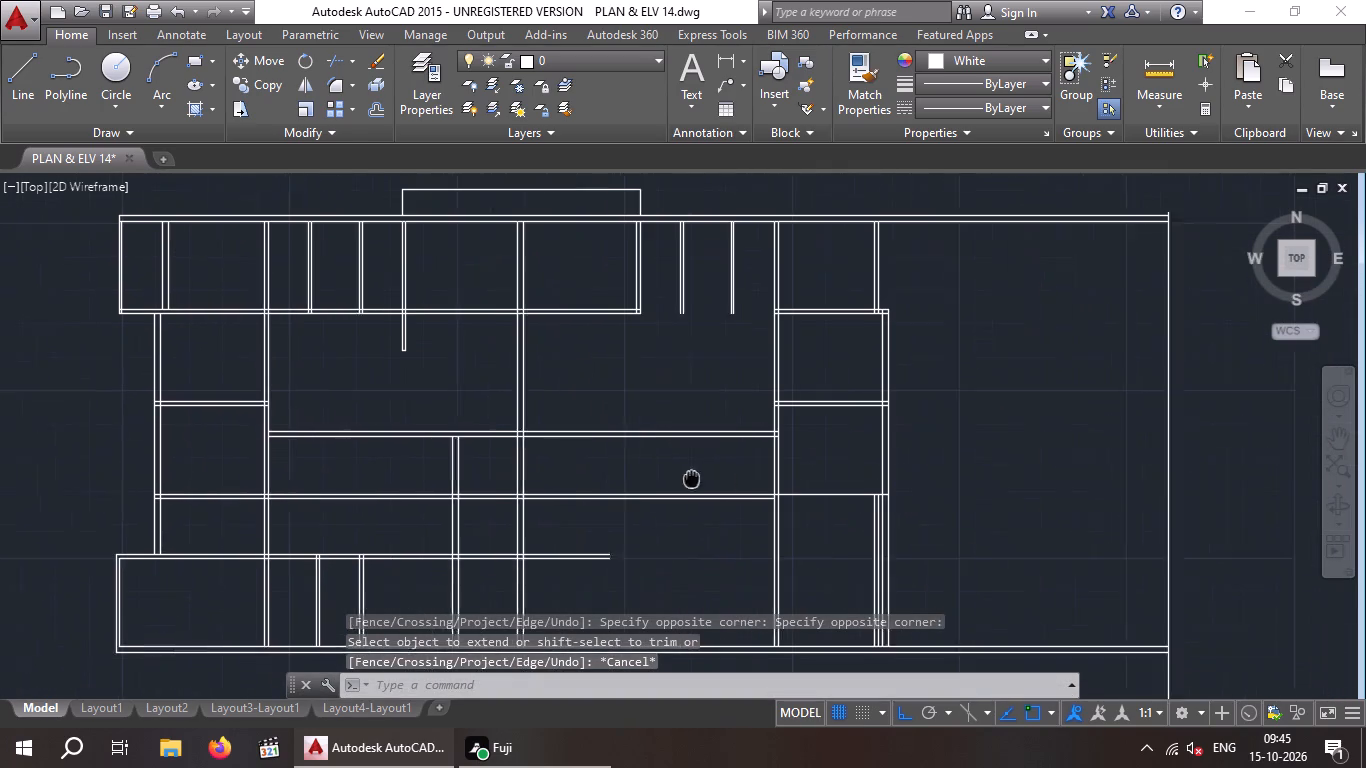
middle_click_drag(688, 479, 675, 479)
key("Escape")
scroll(749, 512, "up", 4)
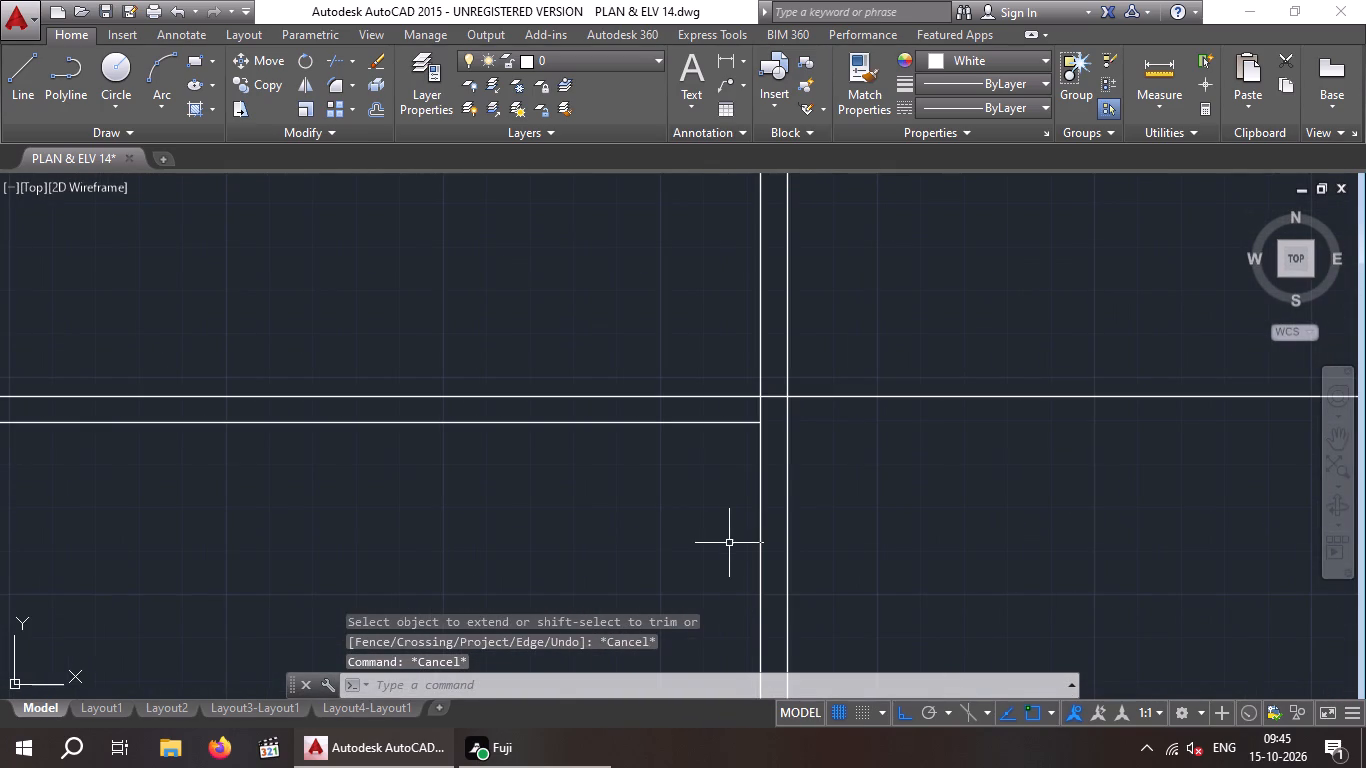
key("l")
key("Return")
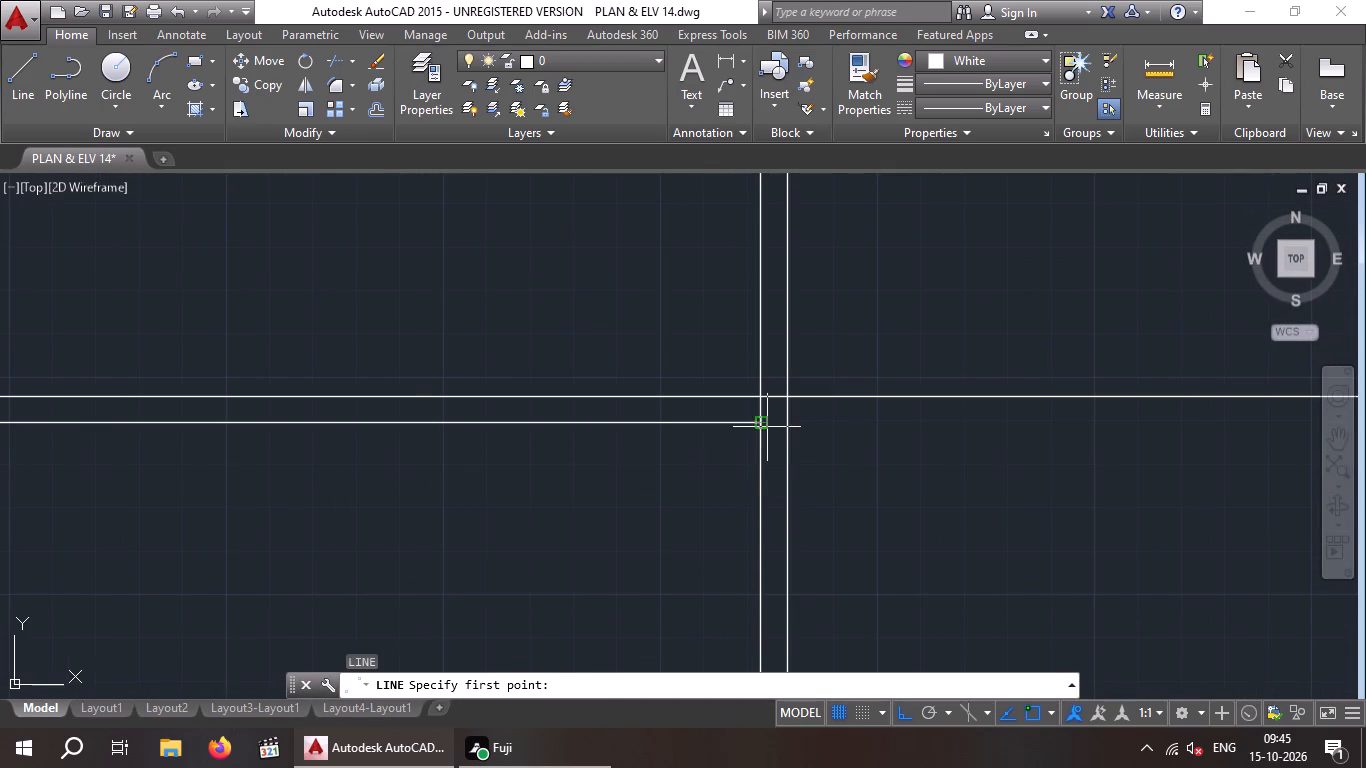
left_click_drag(767, 427, 821, 427)
scroll(893, 418, "down", 3)
scroll(1043, 435, "up", 3)
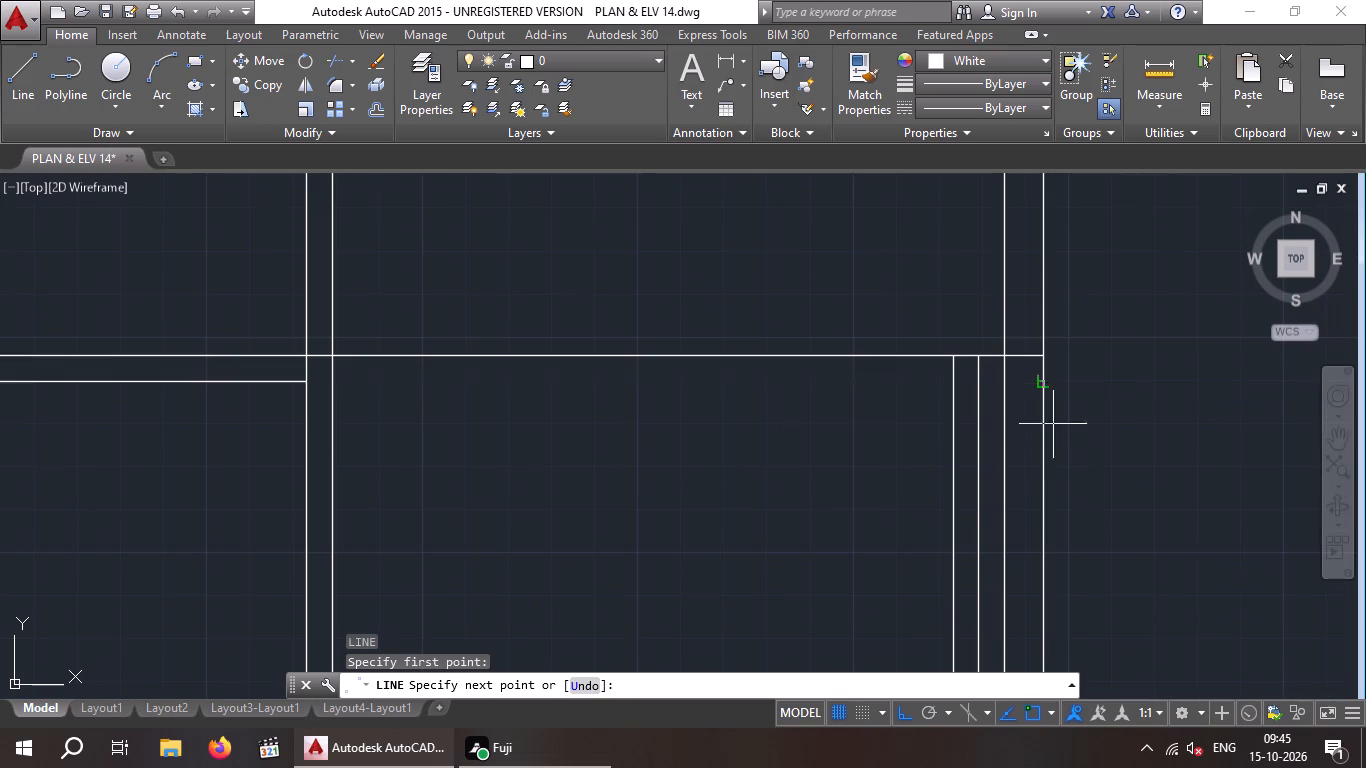
left_click(1039, 376)
key("Escape")
key("Escape")
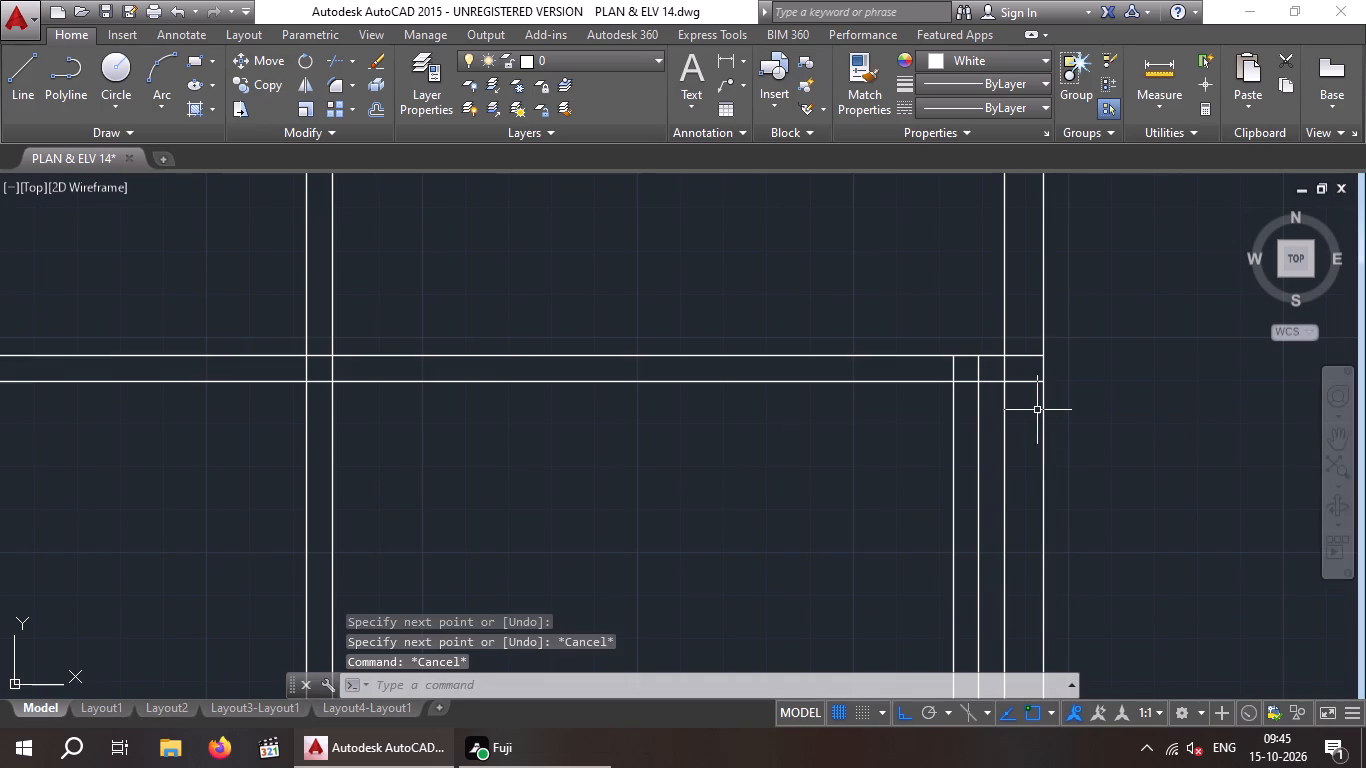
Trim the two inner vertical wall lines out of the gap between the right-hand rooms' lowest cross wall lines.
key("t")
type("R")
key("space")
key("space")
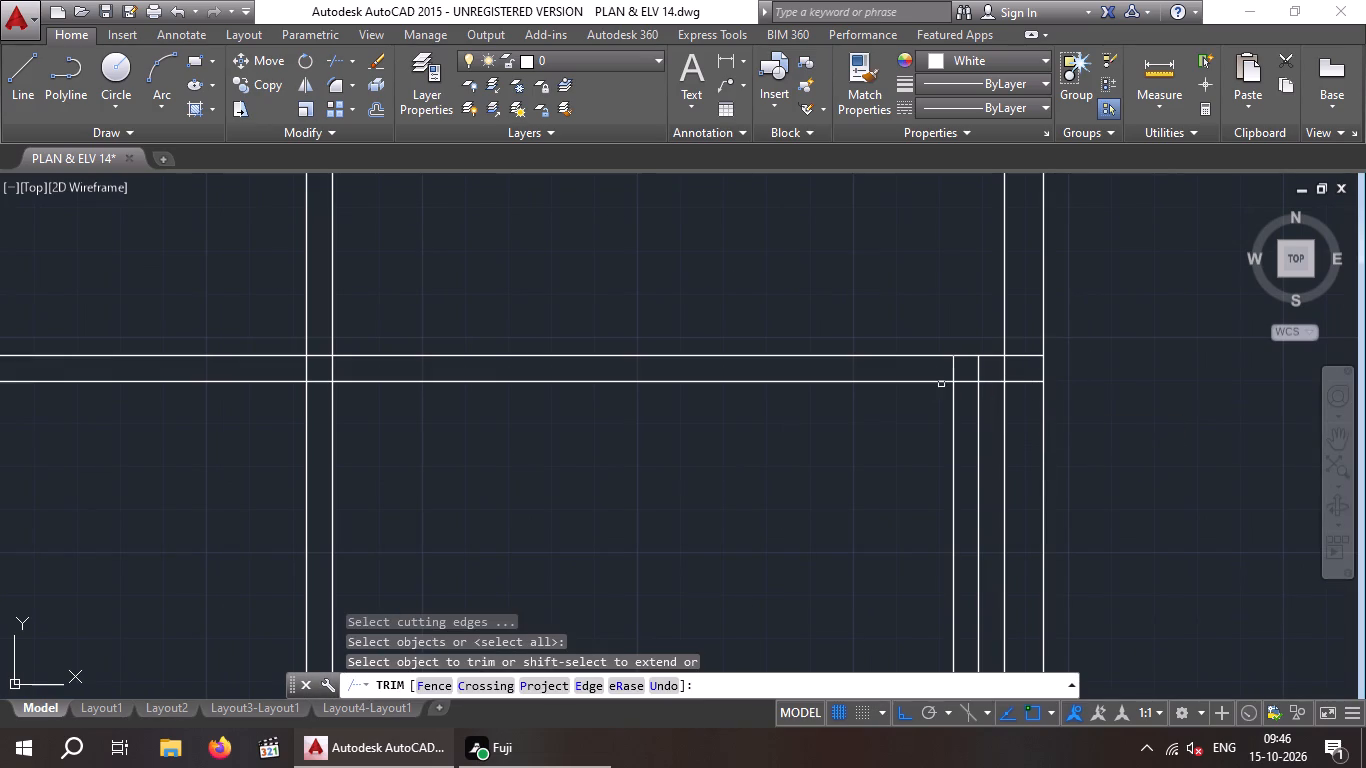
scroll(985, 373, "up", 3)
left_click_drag(999, 357, 951, 368)
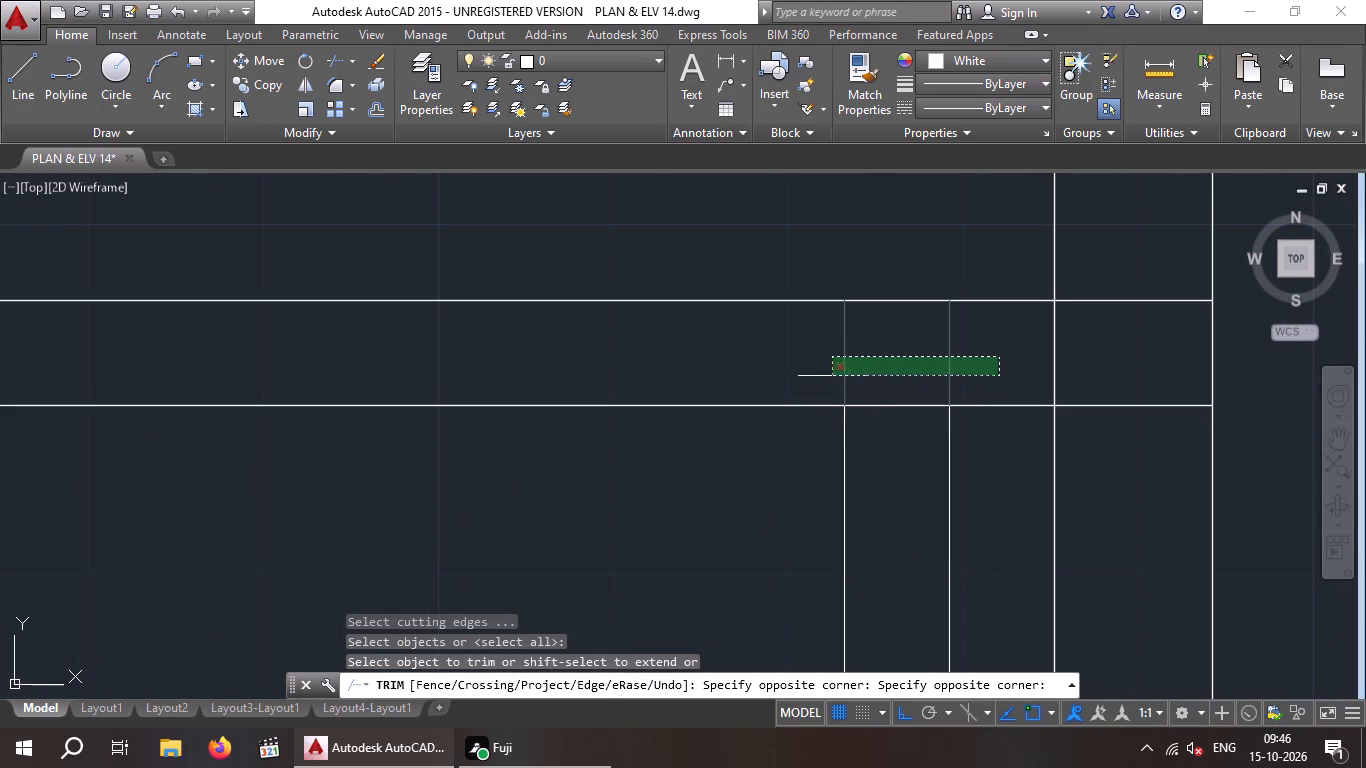
left_click(832, 373)
scroll(1015, 349, "down", 4)
scroll(846, 481, "down", 2)
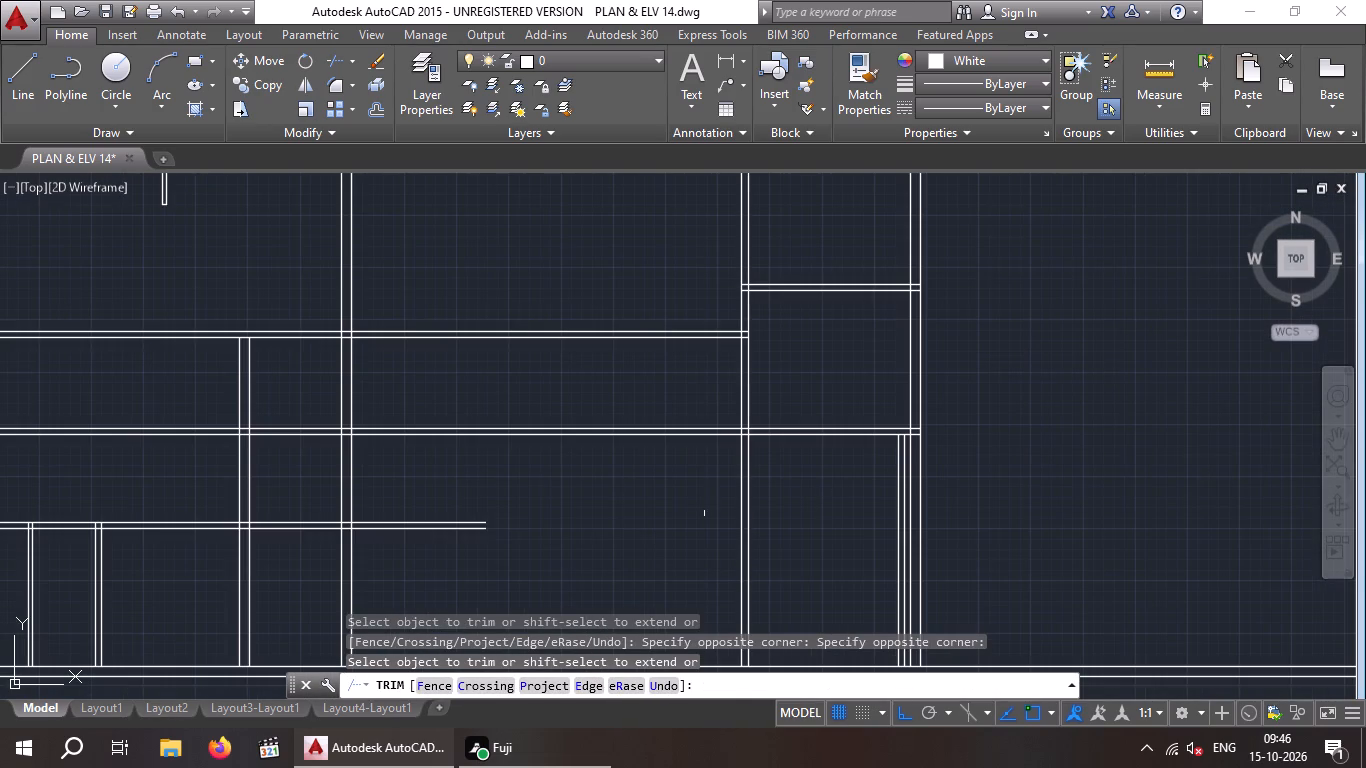
left_click_drag(694, 471, 667, 467)
key("Escape")
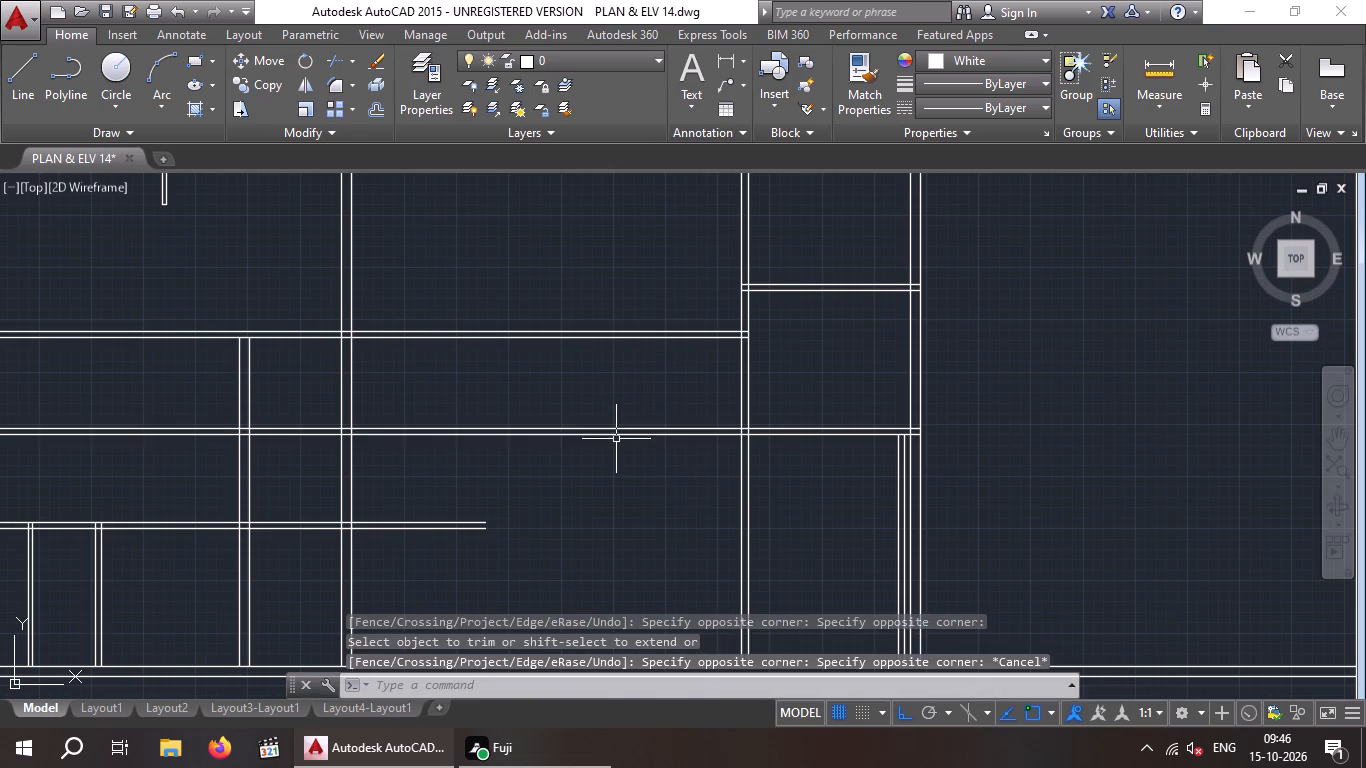
Remove both extended cross wall lines from the central area between the left-hand and right-hand rooms by trimming and erasing them.
scroll(616, 442, "down", 3)
scroll(488, 450, "up", 3)
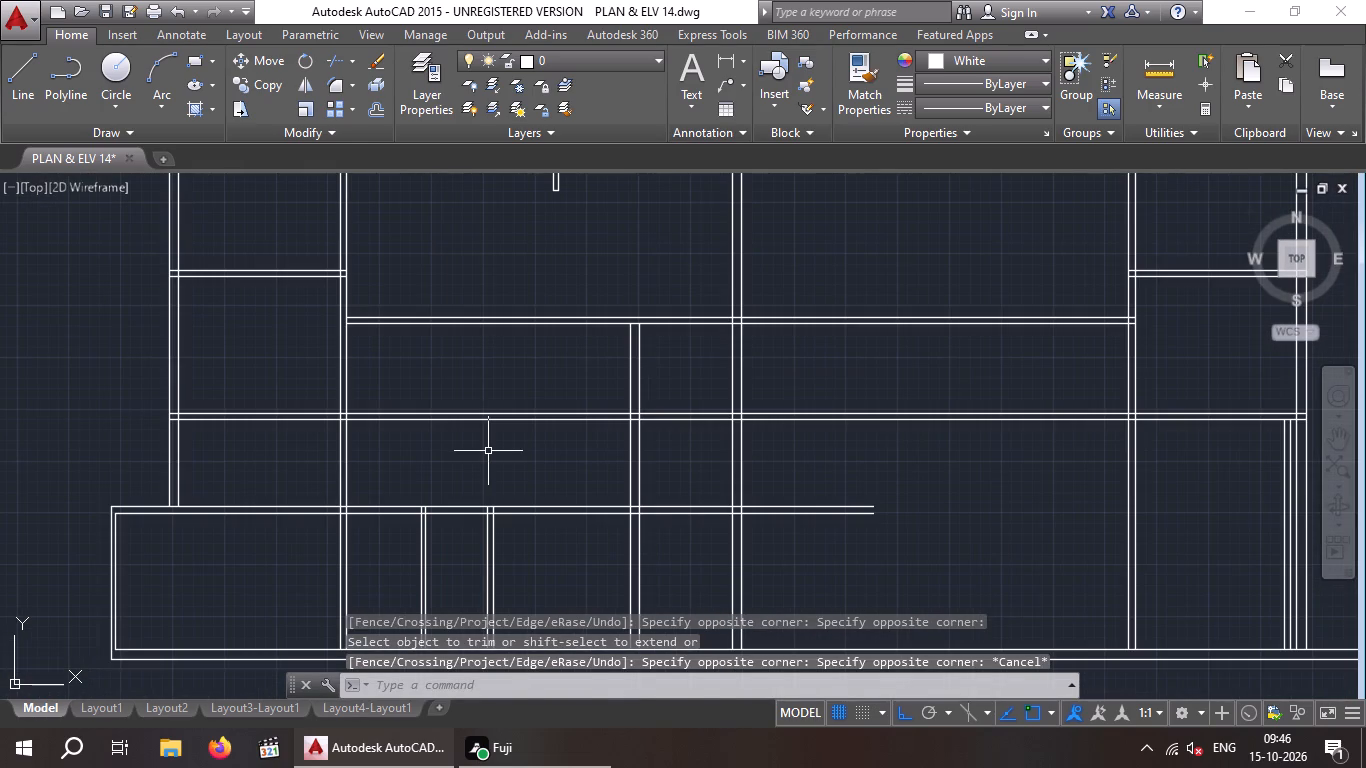
key("t")
key("r")
key("space")
key("space")
left_click_drag(535, 450, 533, 447)
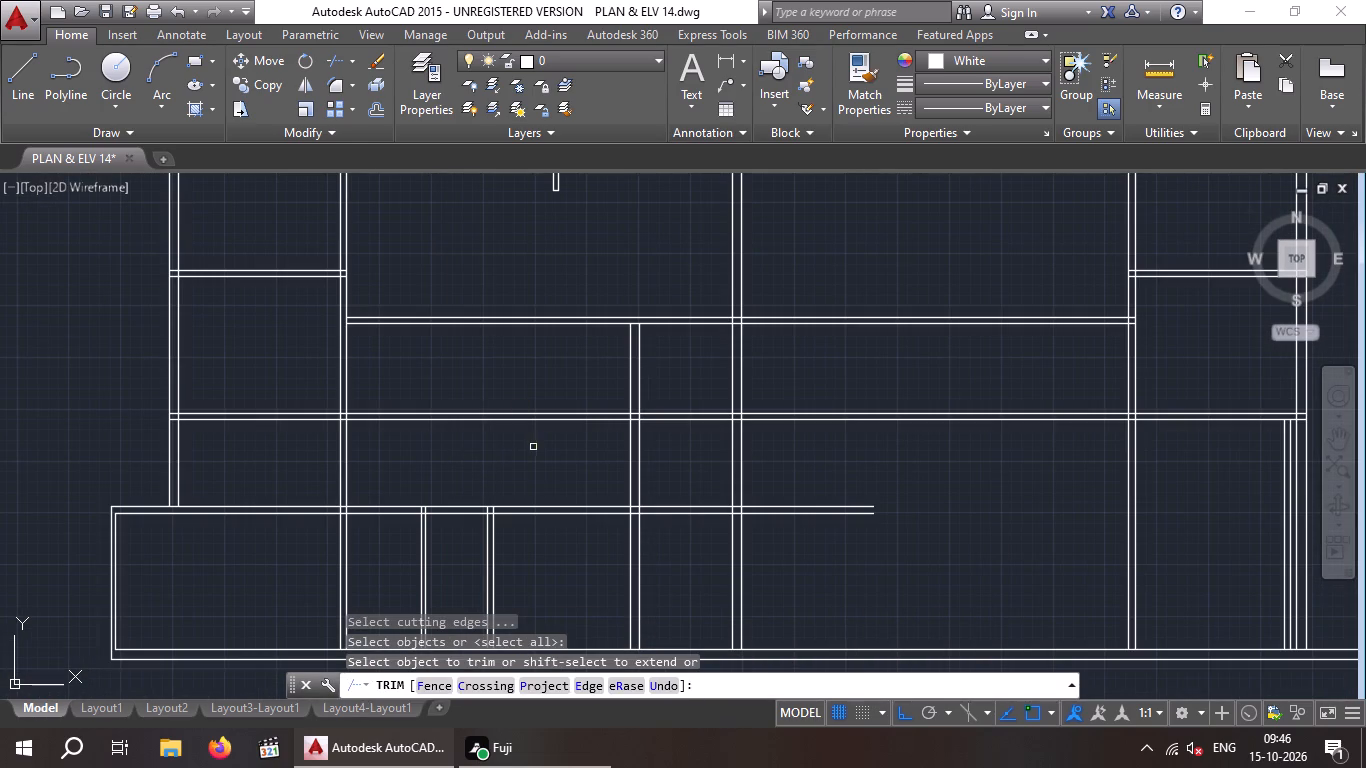
left_click_drag(533, 447, 520, 456)
scroll(496, 398, "down", 1)
left_click(496, 398)
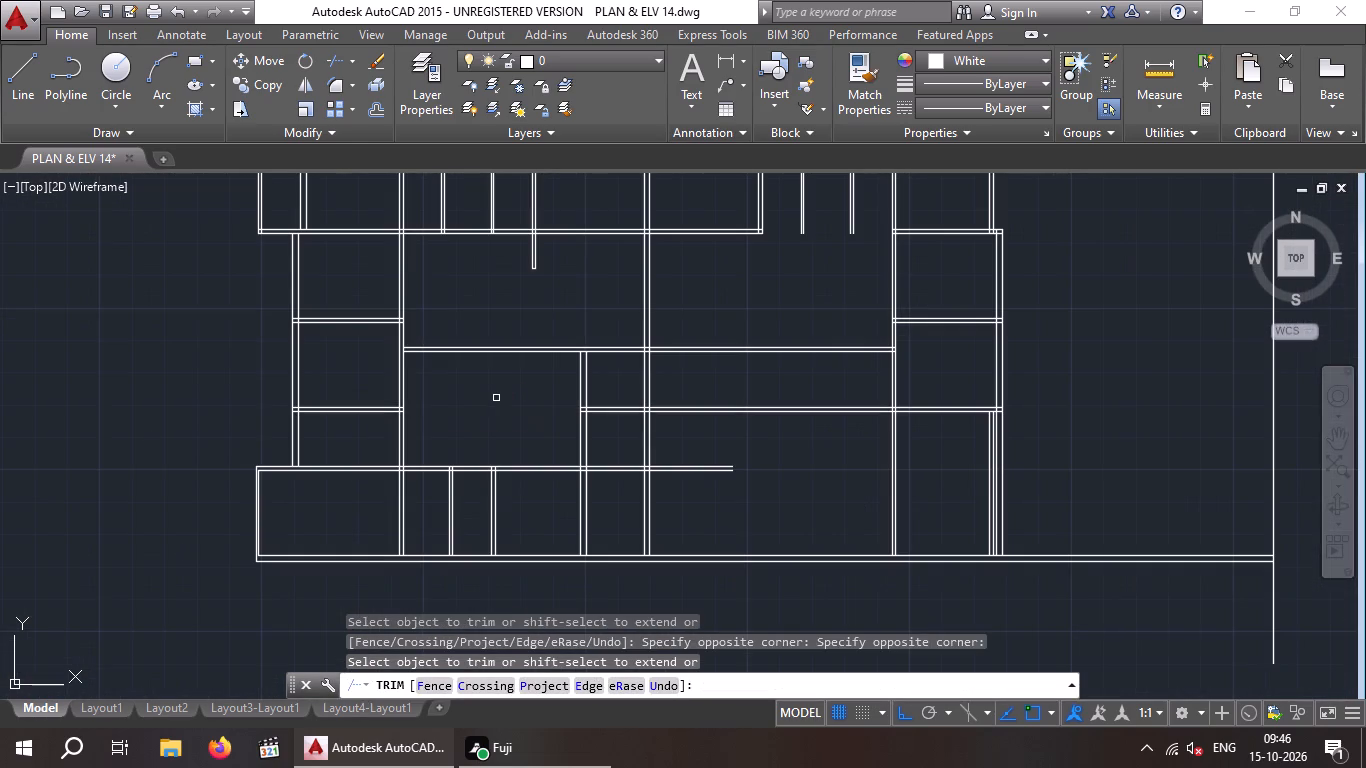
key("Escape")
key("Escape")
left_click_drag(875, 466, 841, 442)
left_click(817, 378)
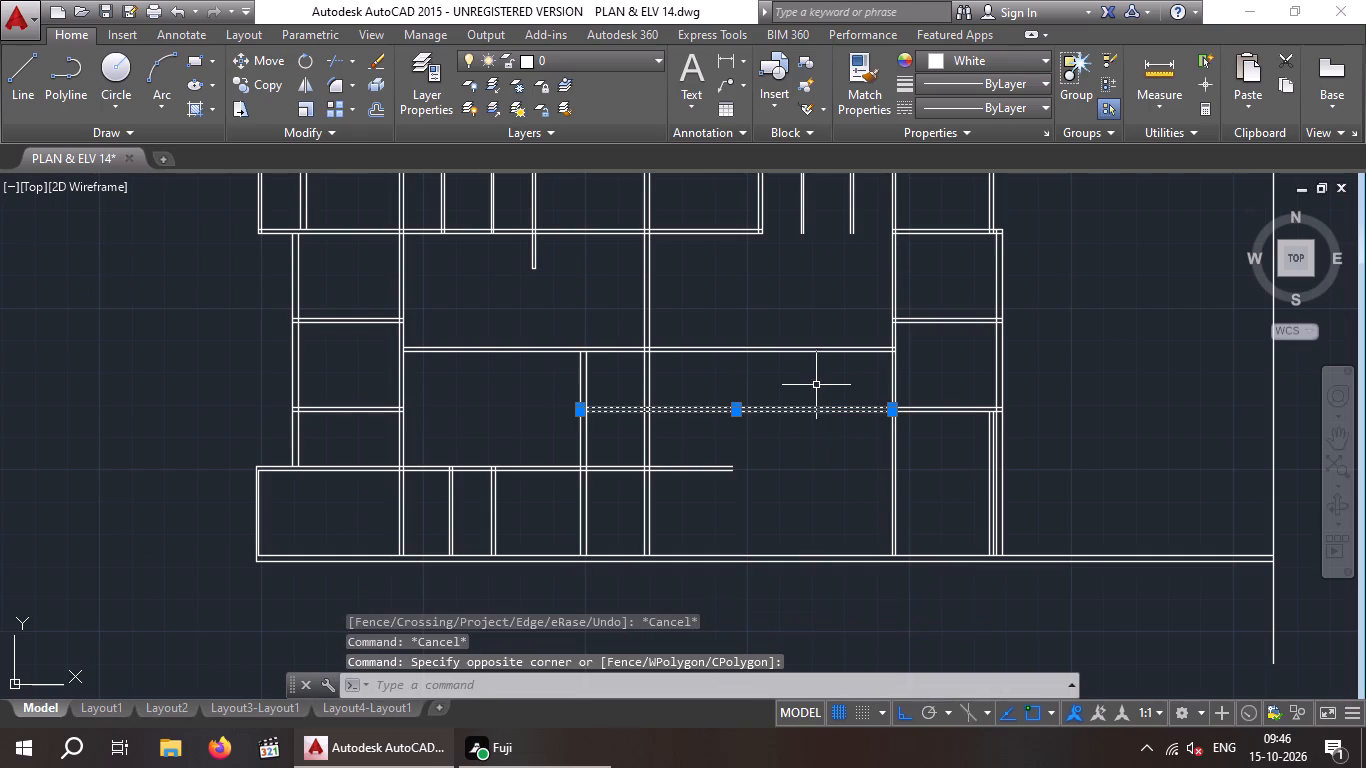
key("Delete")
Trim away both lines of the 9" vertical wall below the right-hand rooms' lowest cross wall.
middle_click_drag(823, 444, 750, 469)
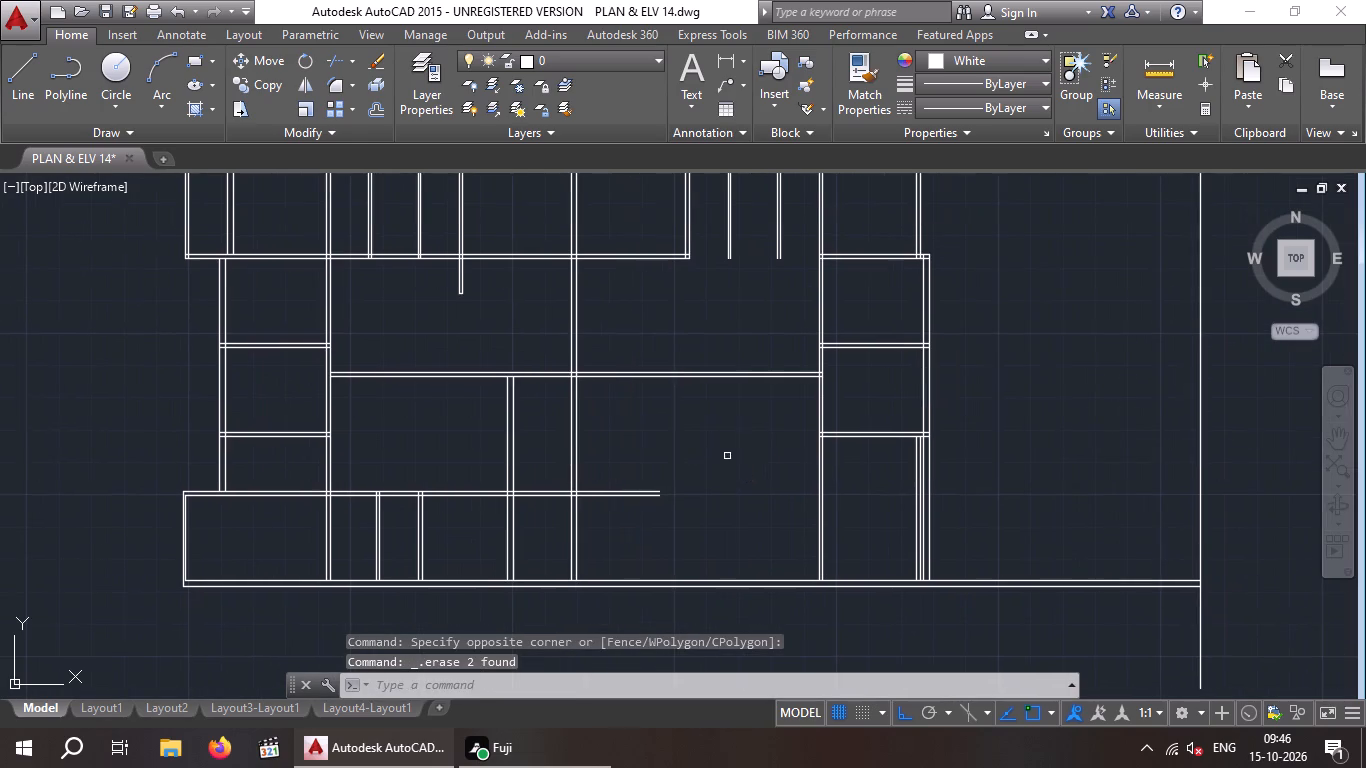
scroll(736, 456, "down", 1)
middle_click_drag(736, 455, 662, 459)
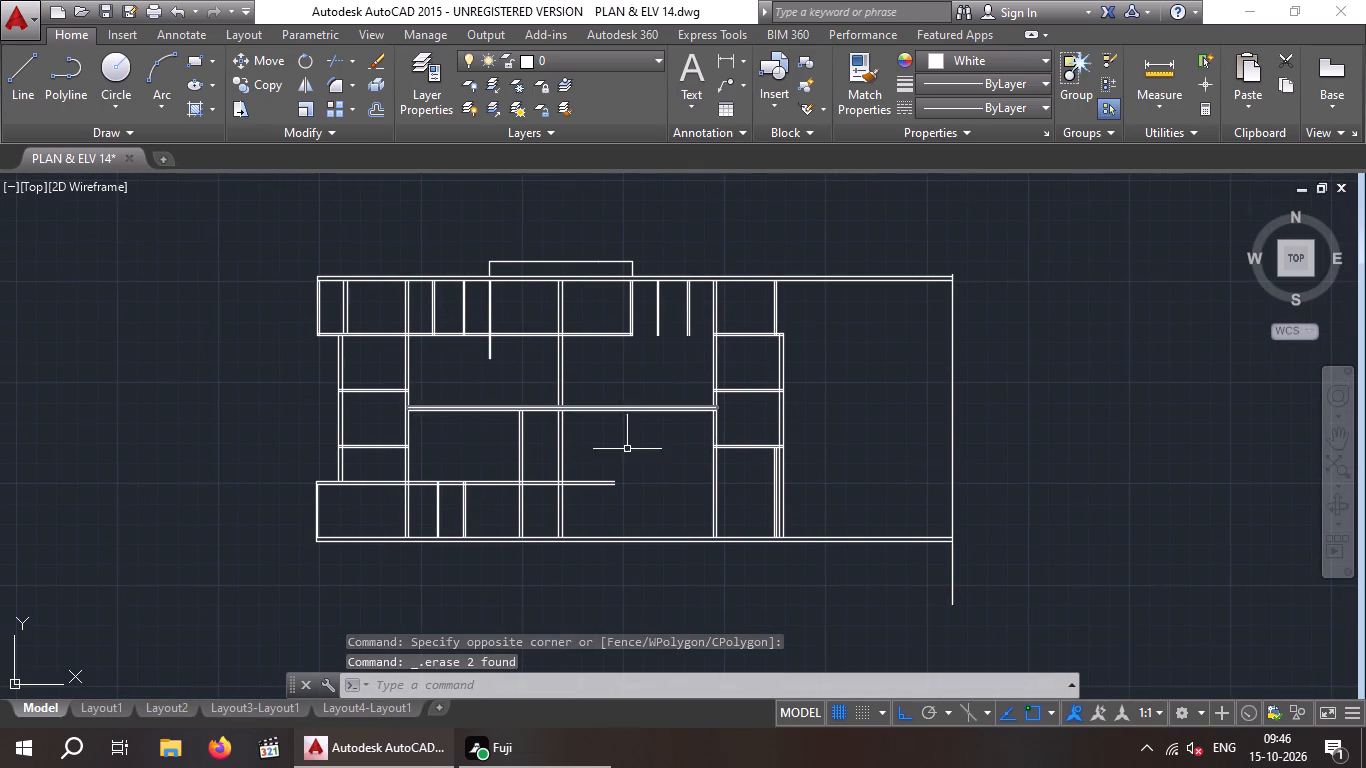
scroll(771, 493, "up", 4)
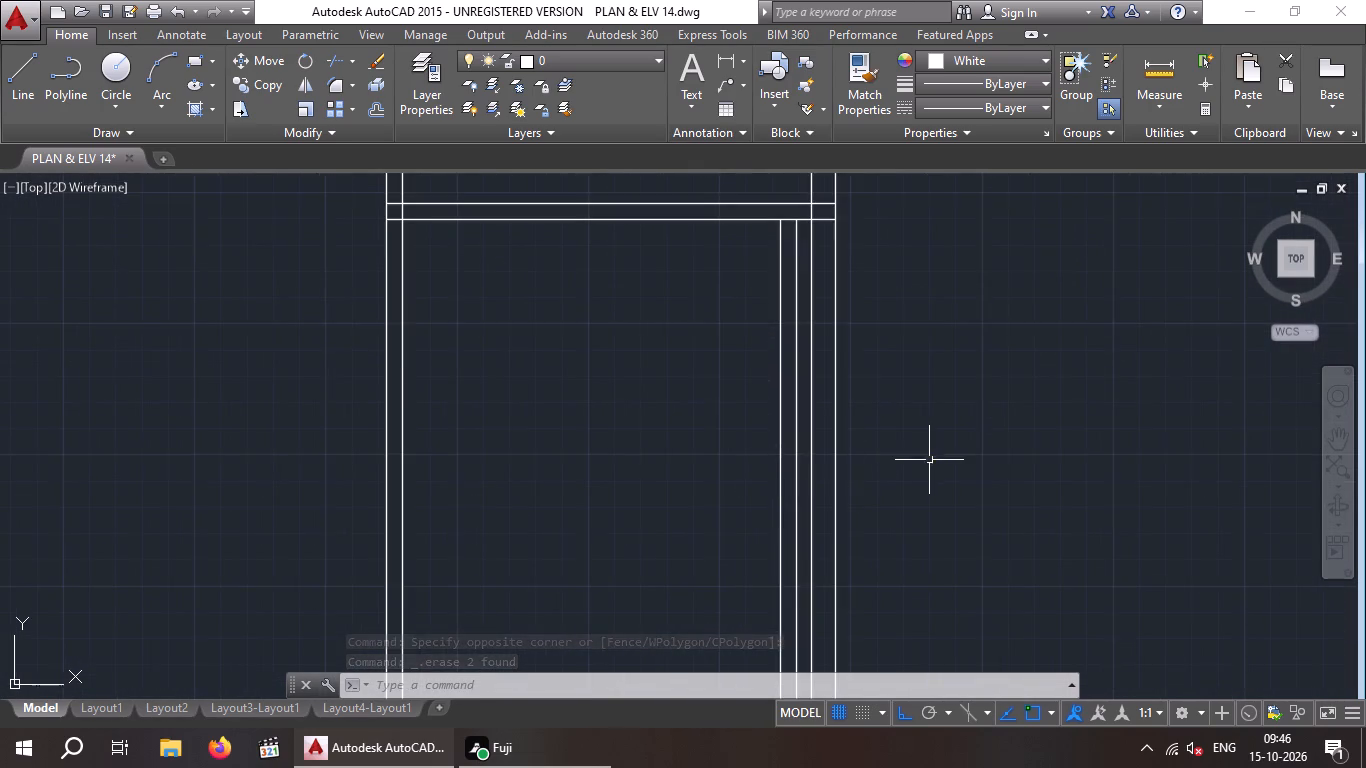
scroll(936, 457, "down", 1)
type("TR")
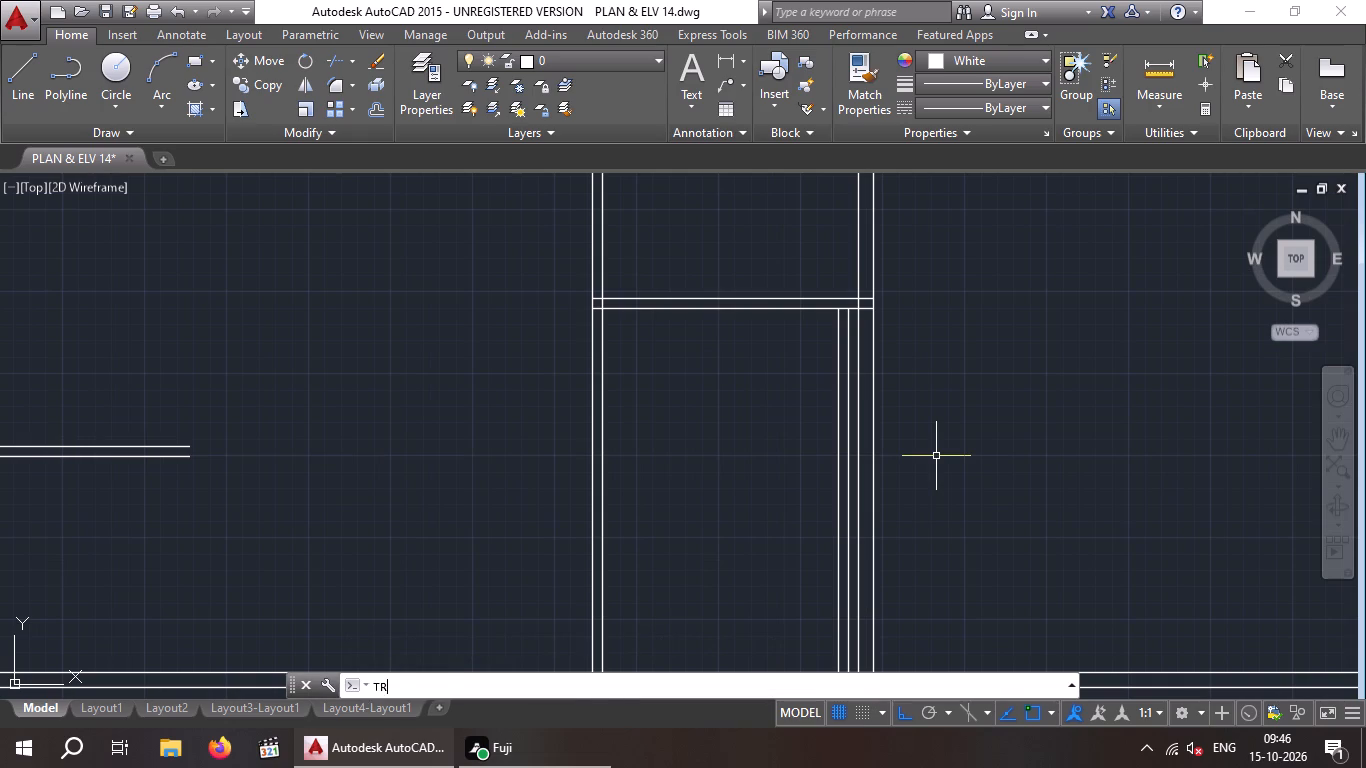
key("space")
key("space")
scroll(918, 450, "up", 2)
left_click_drag(891, 412, 854, 427)
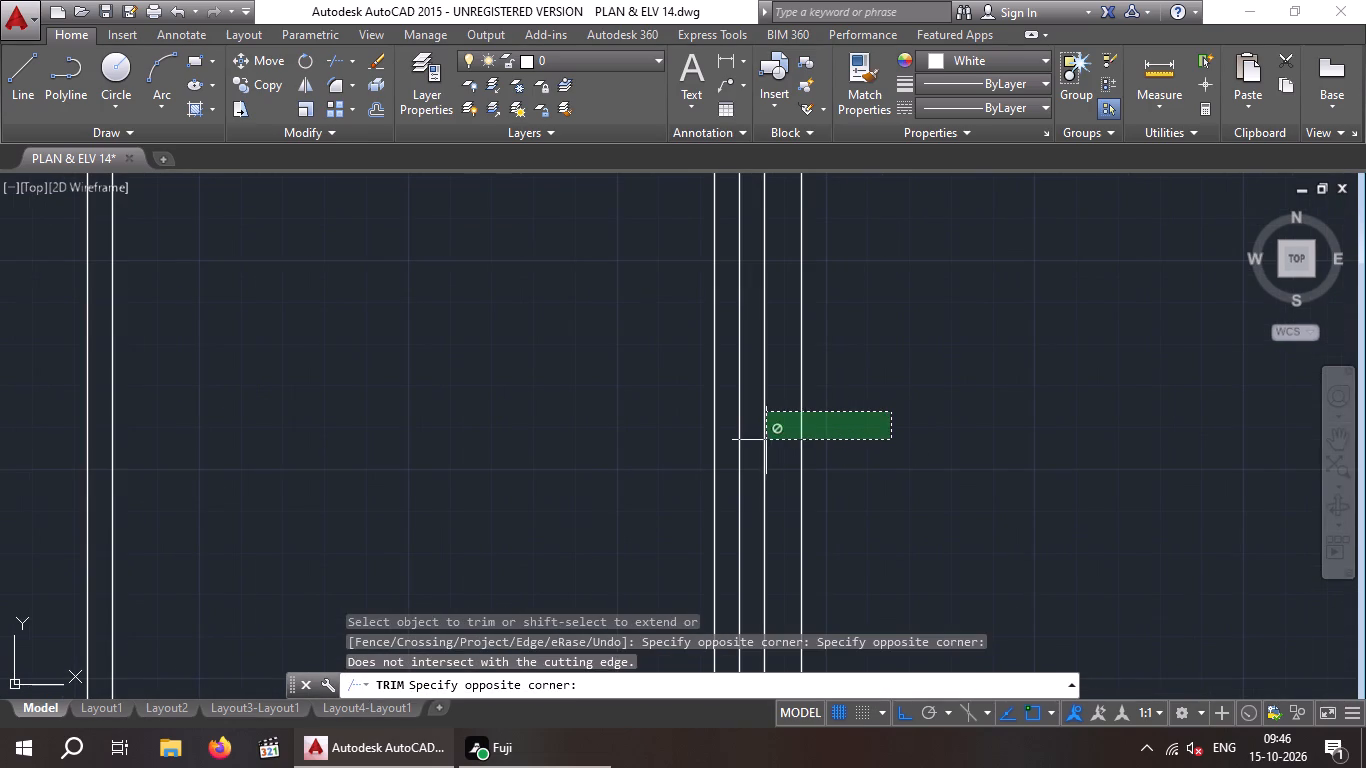
scroll(755, 442, "down", 1)
left_click(755, 442)
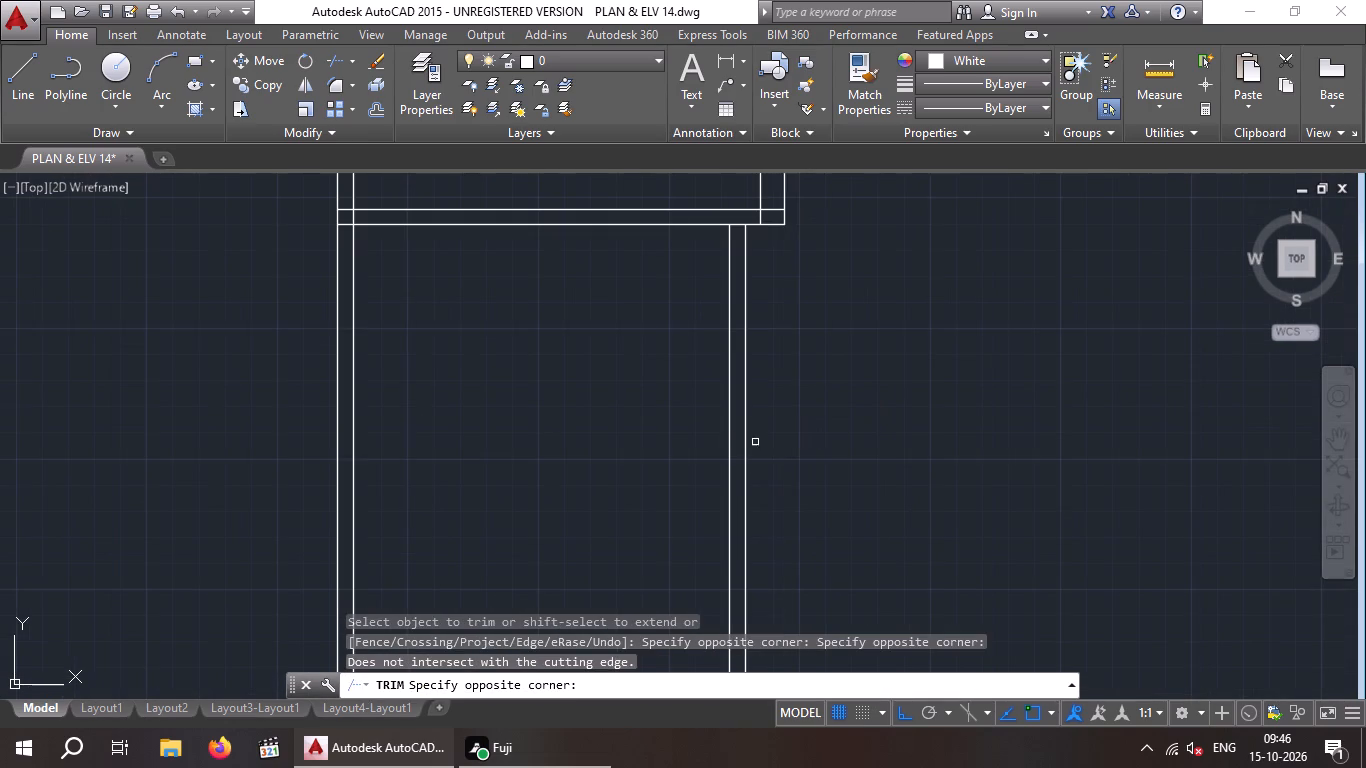
scroll(818, 442, "down", 2)
middle_click_drag(873, 425, 778, 397)
key("Escape")
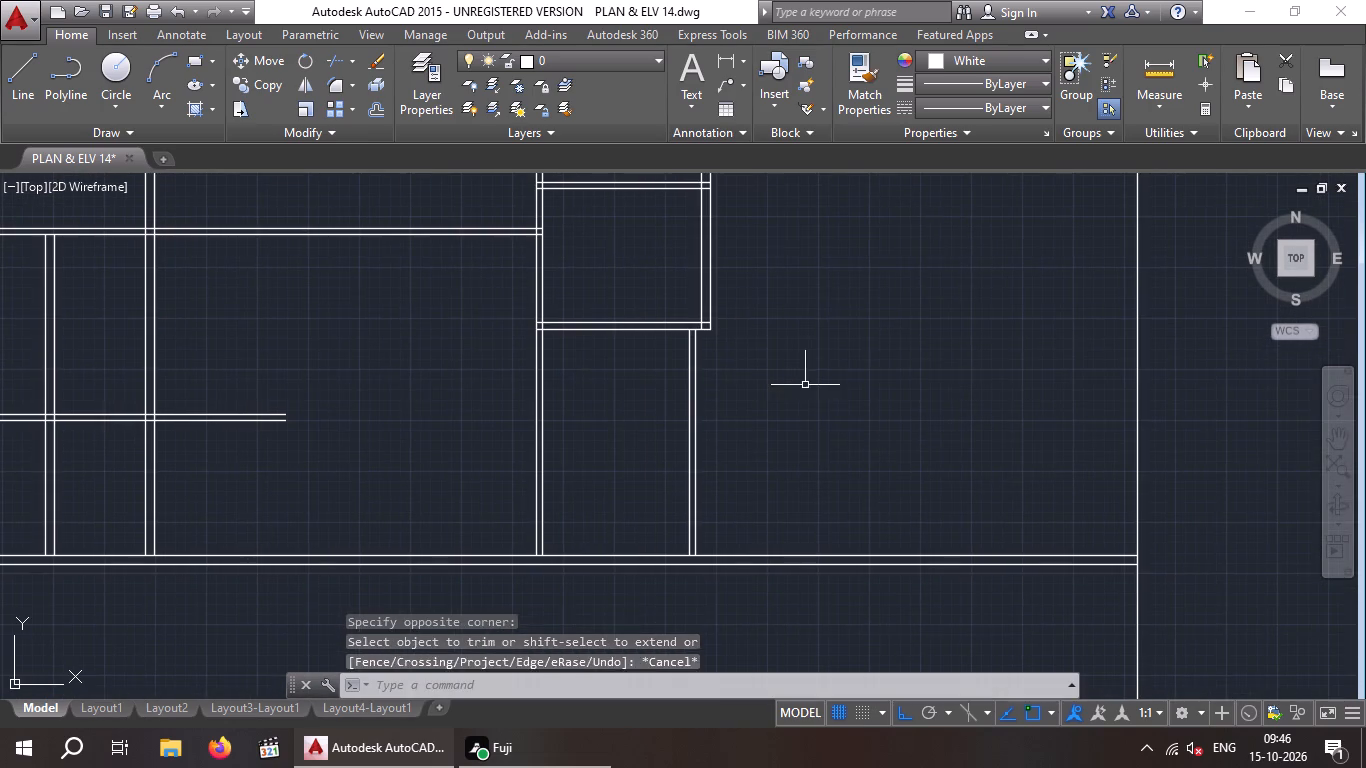
key("Escape")
Draw both lines of a vertical wall across the plan's bottom-left room, aligned with the top-left room's inner vertical wall.
scroll(815, 385, "down", 2)
middle_click_drag(817, 386, 829, 420)
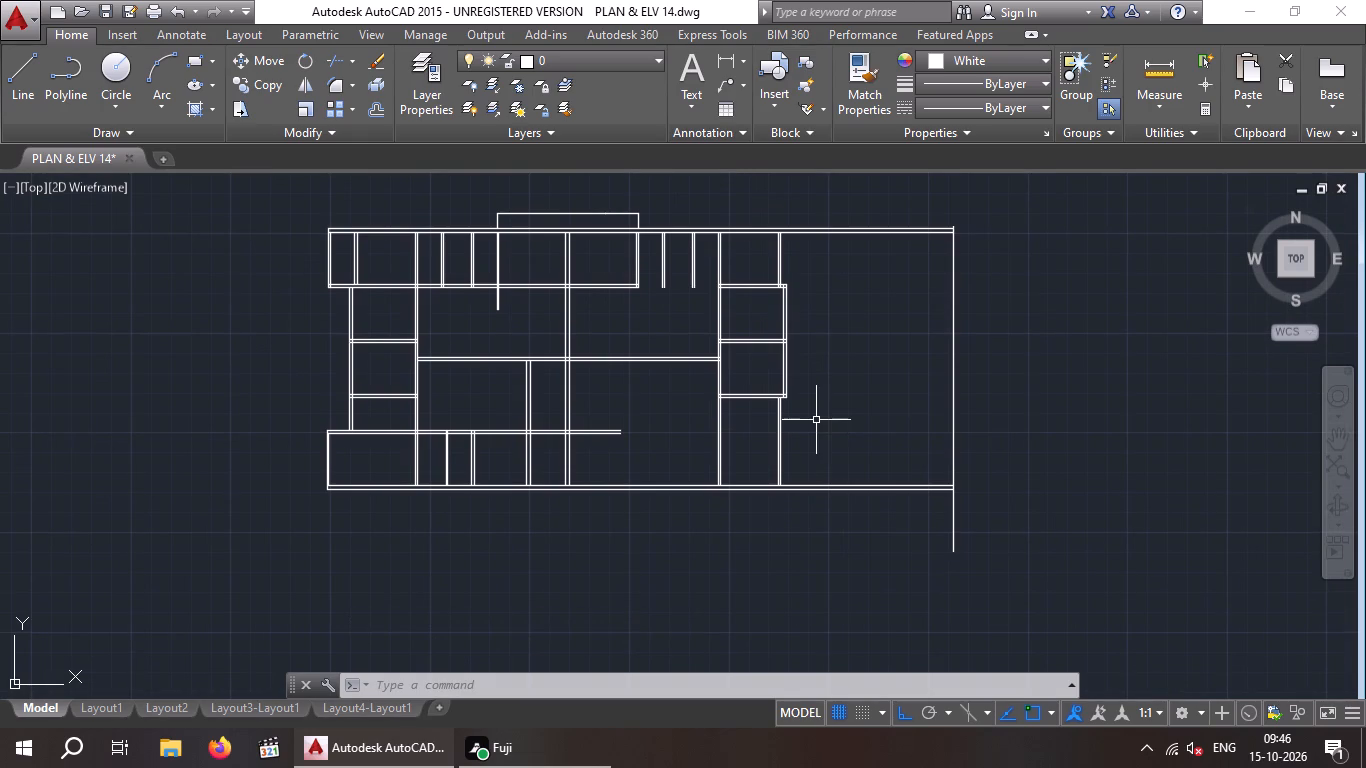
left_click(21, 73)
scroll(348, 279, "up", 2)
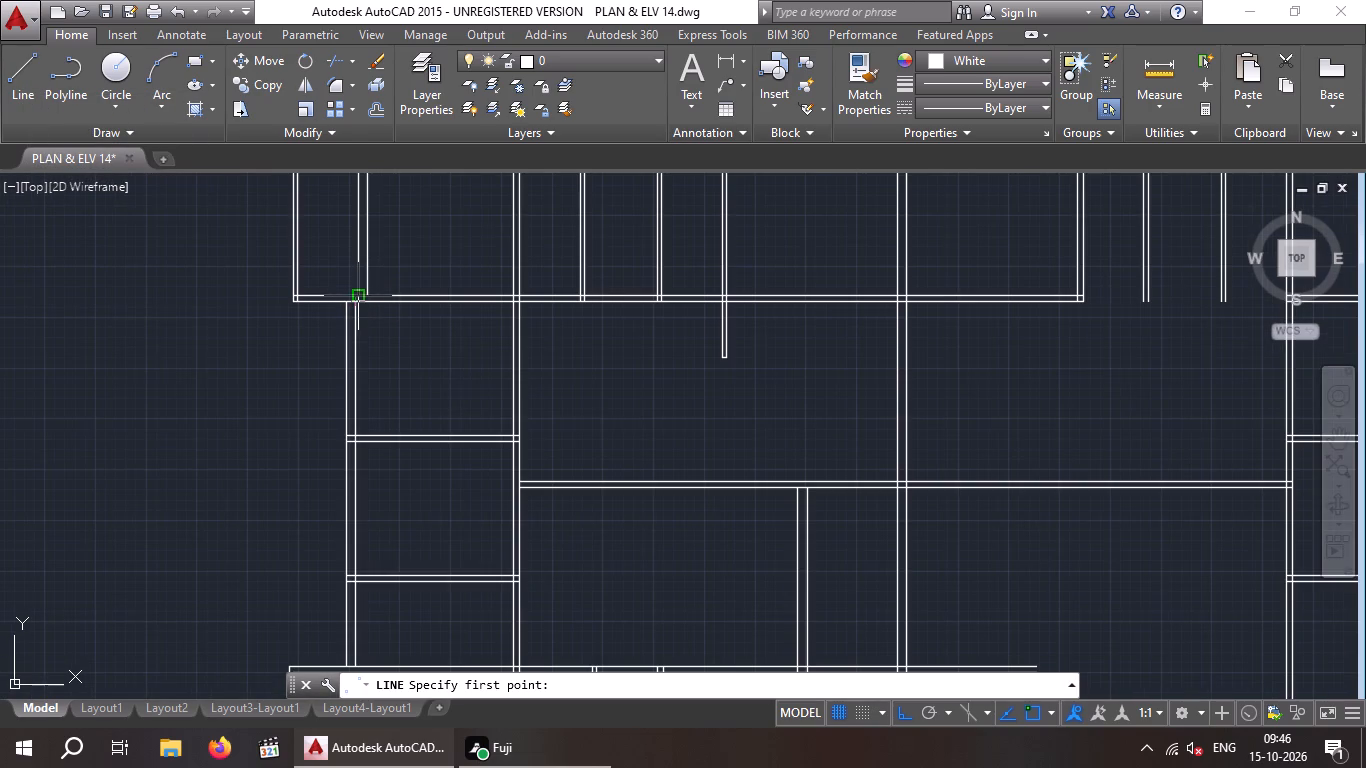
scroll(360, 292, "down", 1)
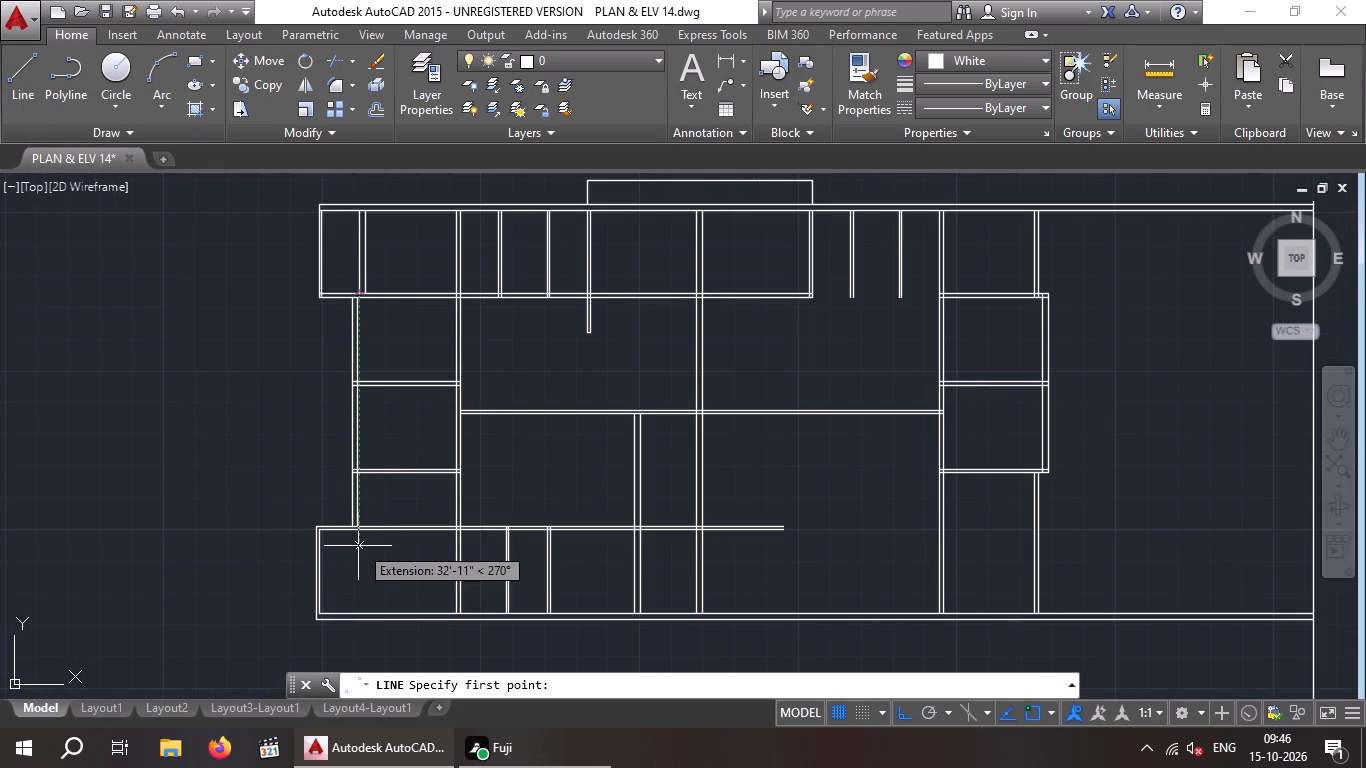
left_click(361, 526)
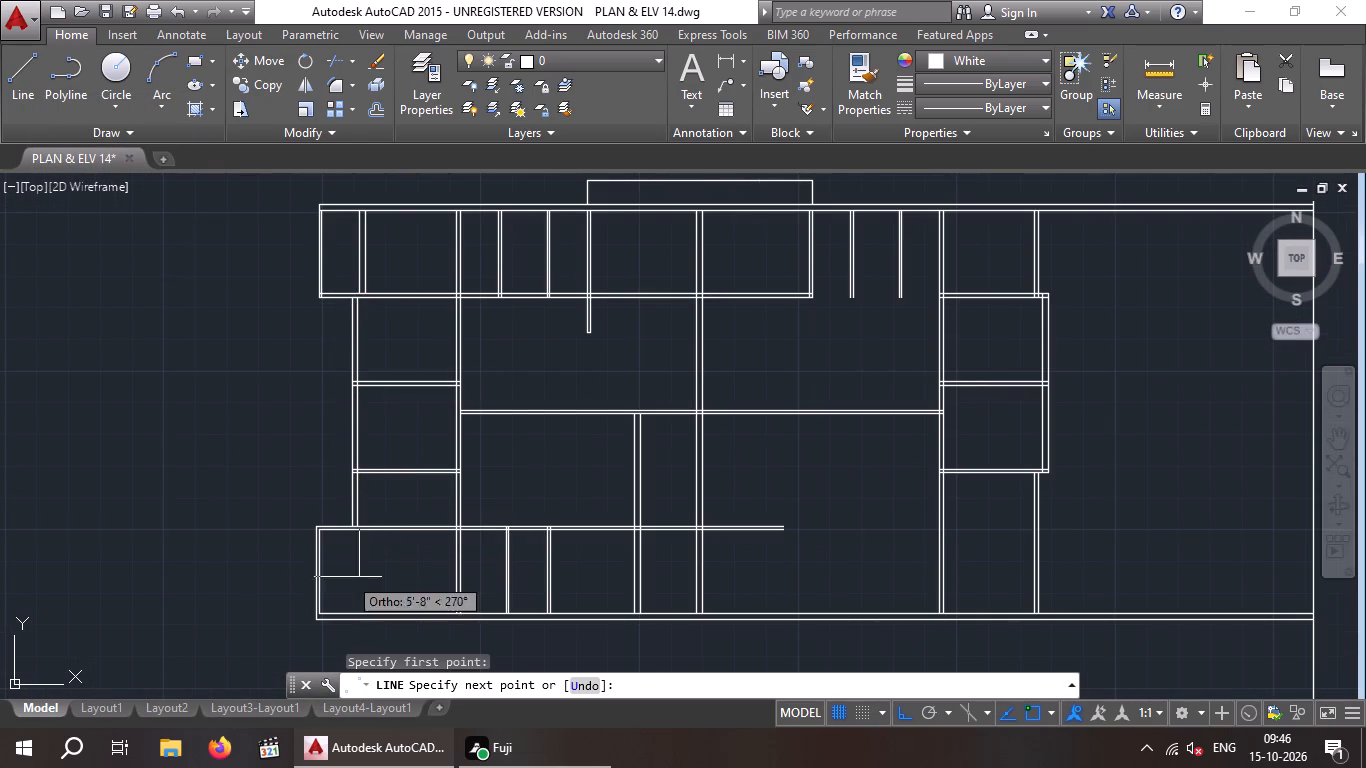
left_click(359, 612)
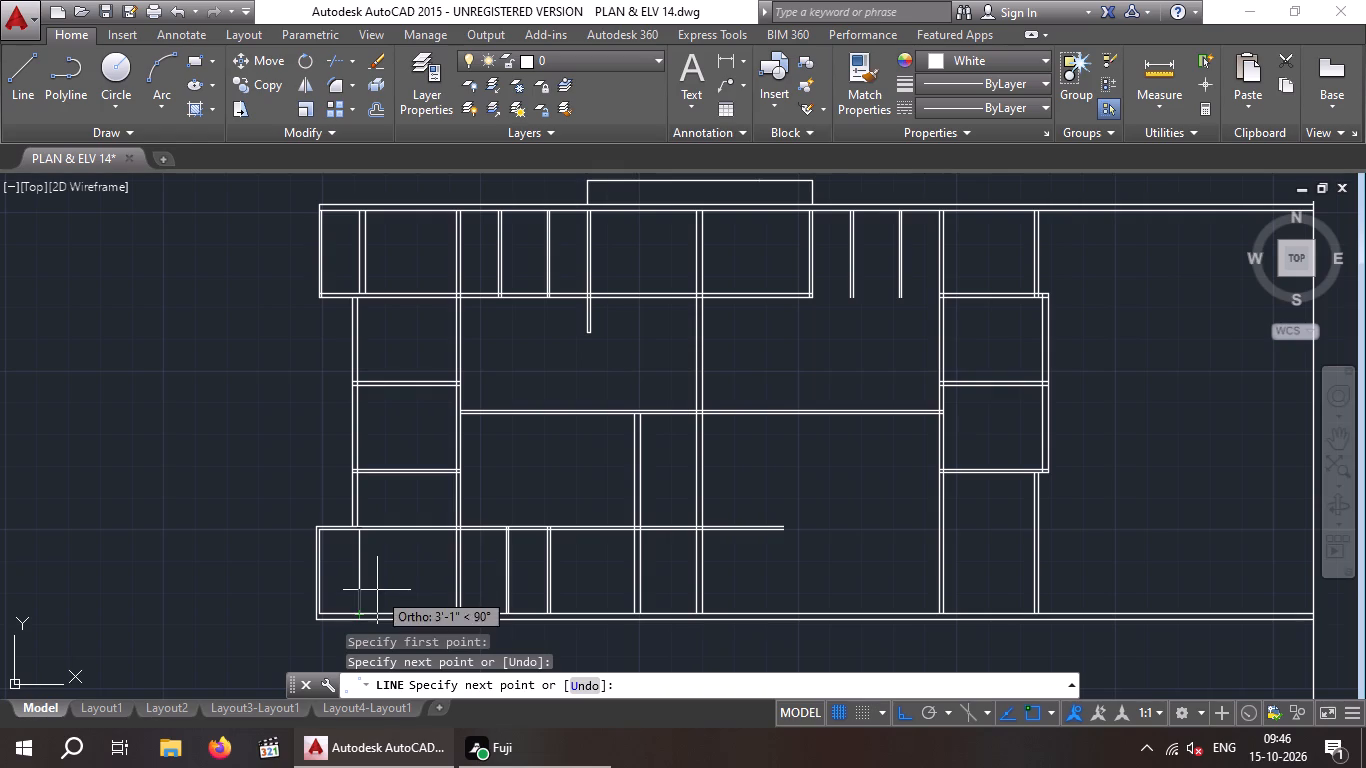
key("space")
key("space")
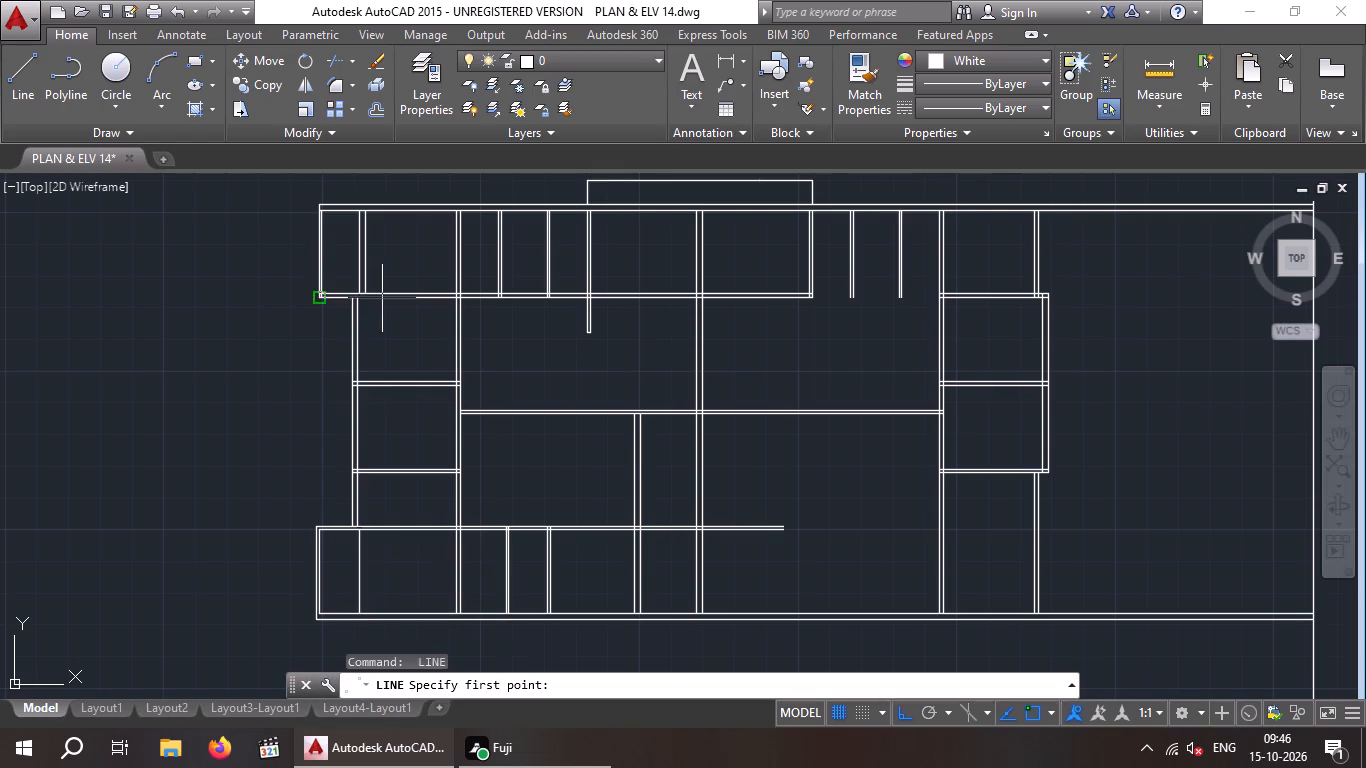
left_click(367, 536)
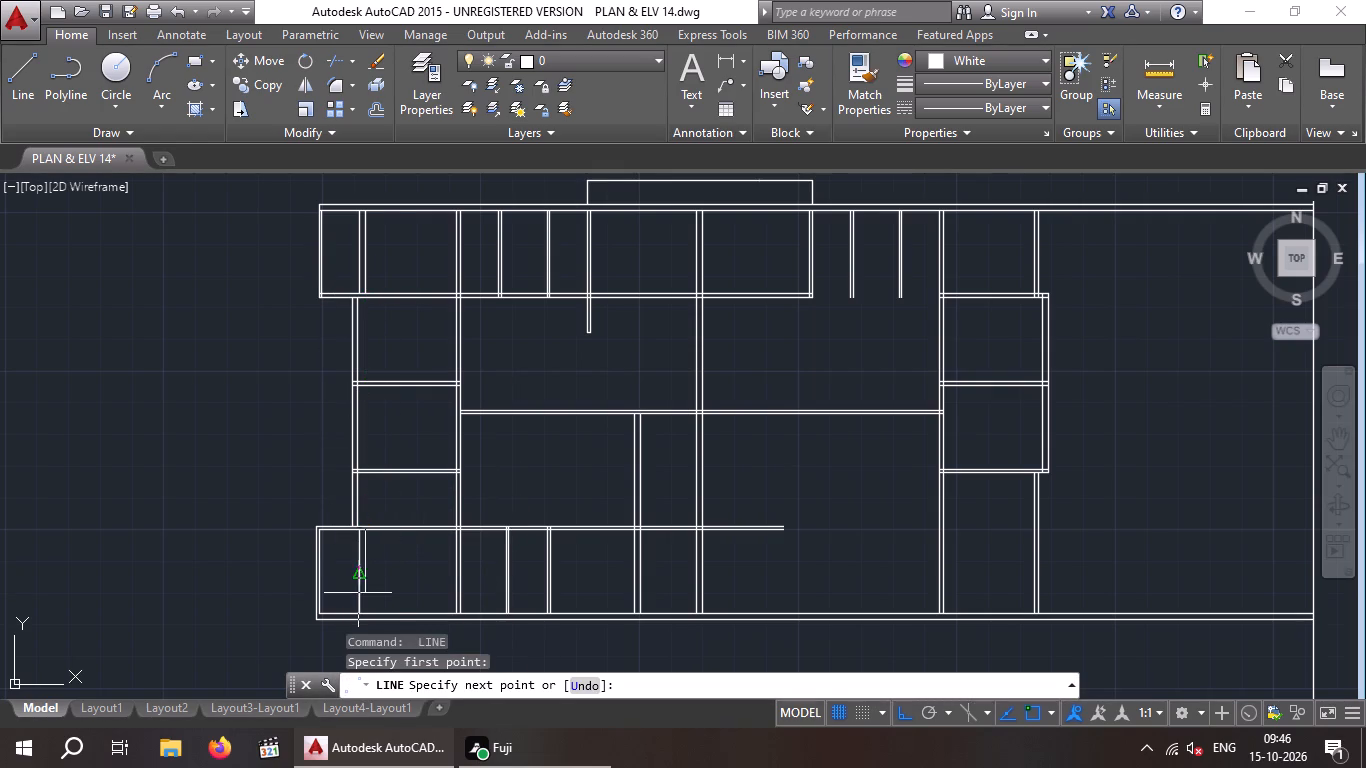
left_click(363, 618)
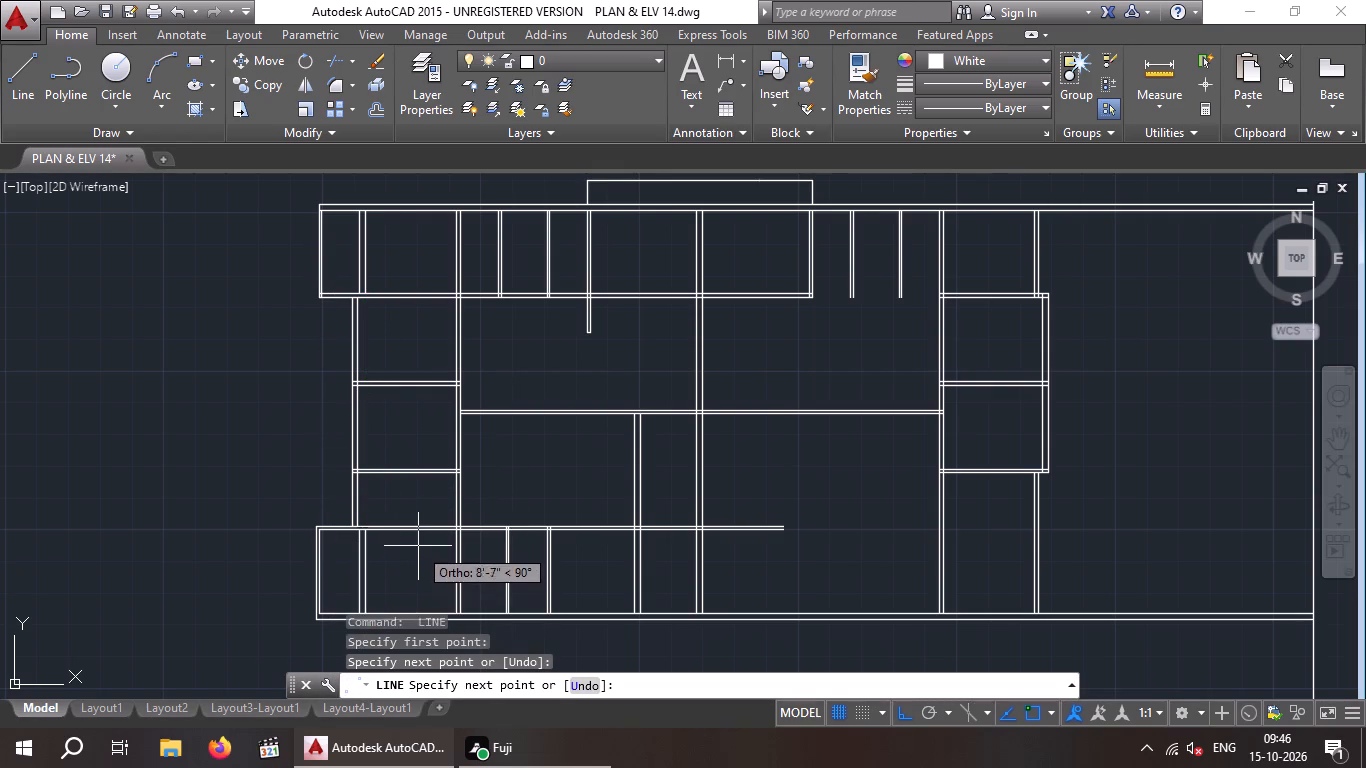
key("Escape")
middle_click_drag(399, 394, 289, 327)
scroll(282, 327, "down", 2)
middle_click_drag(281, 327, 280, 327)
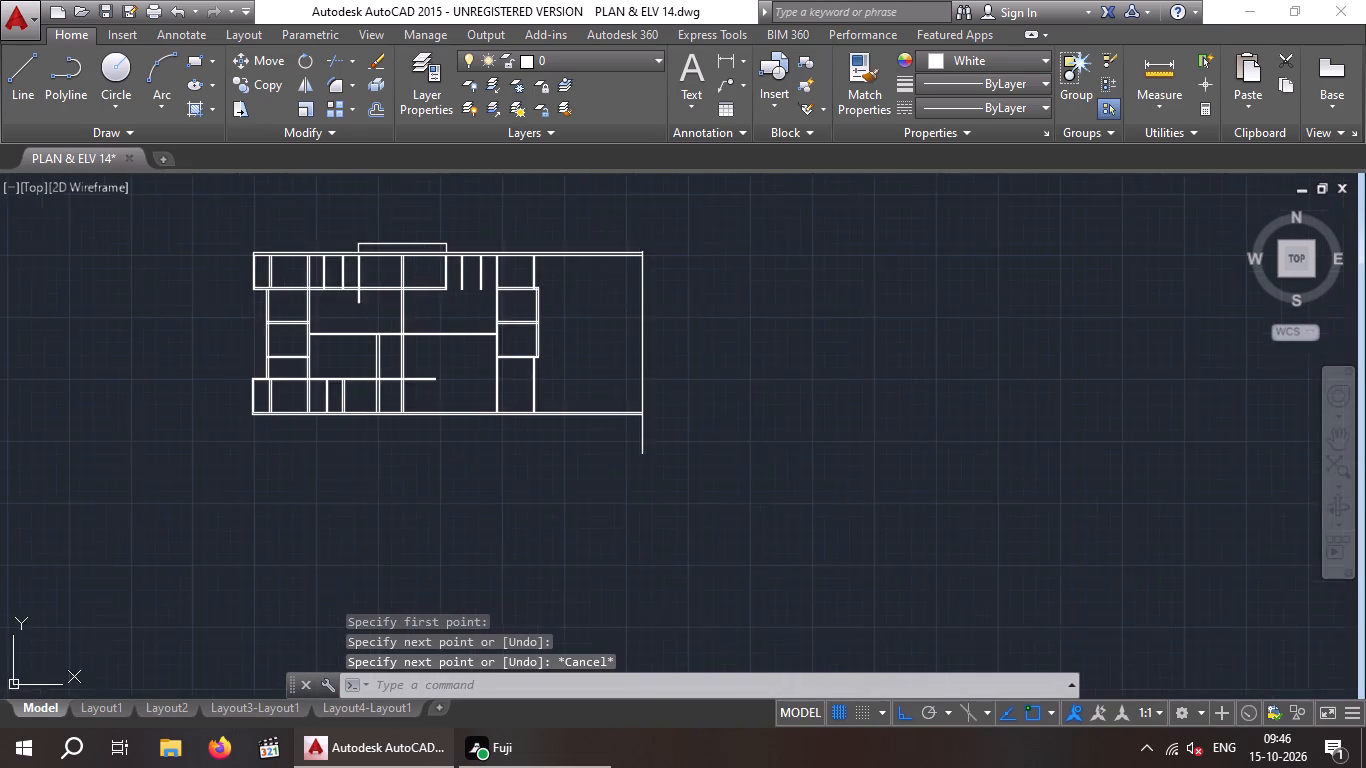
Extend both lines of the bottom rooms' upper cross wall across the central area to the bottom-right room's outer vertical wall.
middle_click_drag(280, 327, 208, 377)
scroll(407, 372, "up", 2)
scroll(458, 300, "down", 1)
middle_click_drag(451, 308, 440, 321)
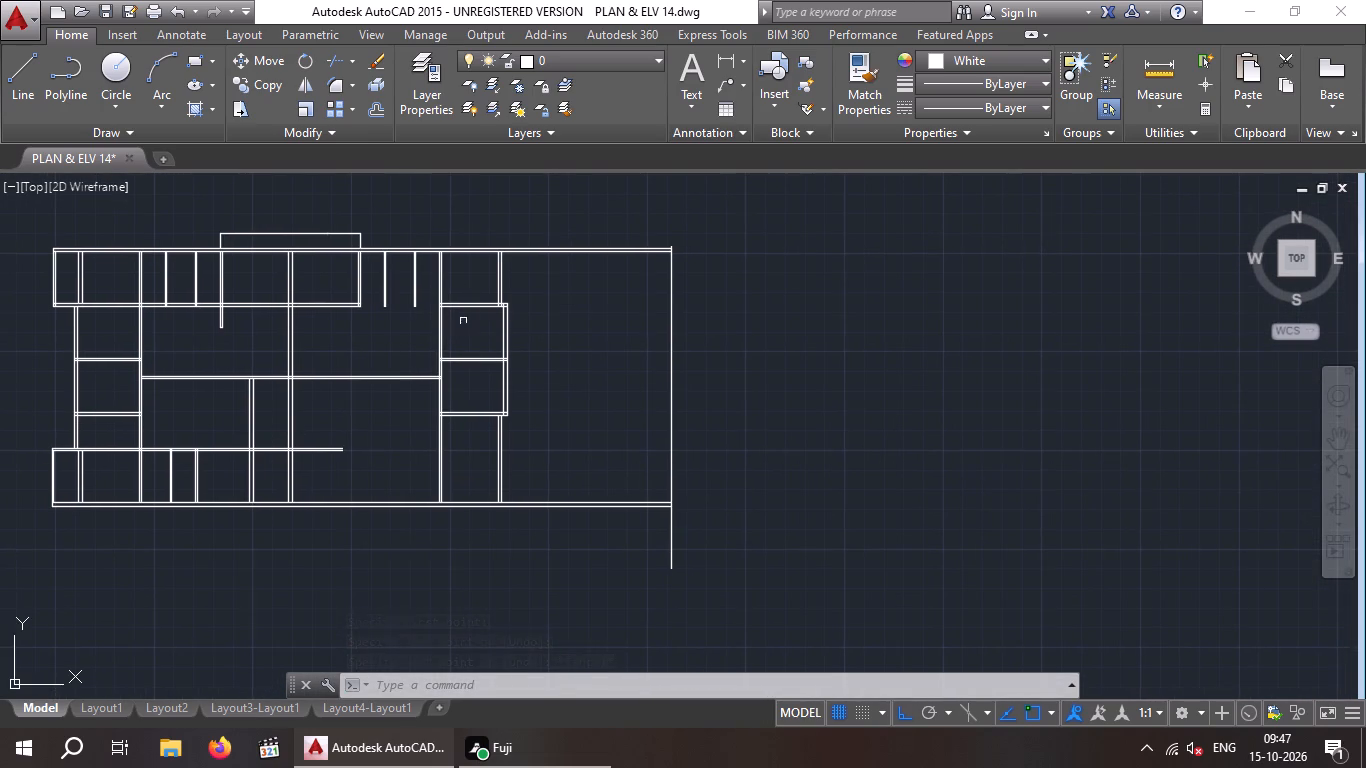
key("e")
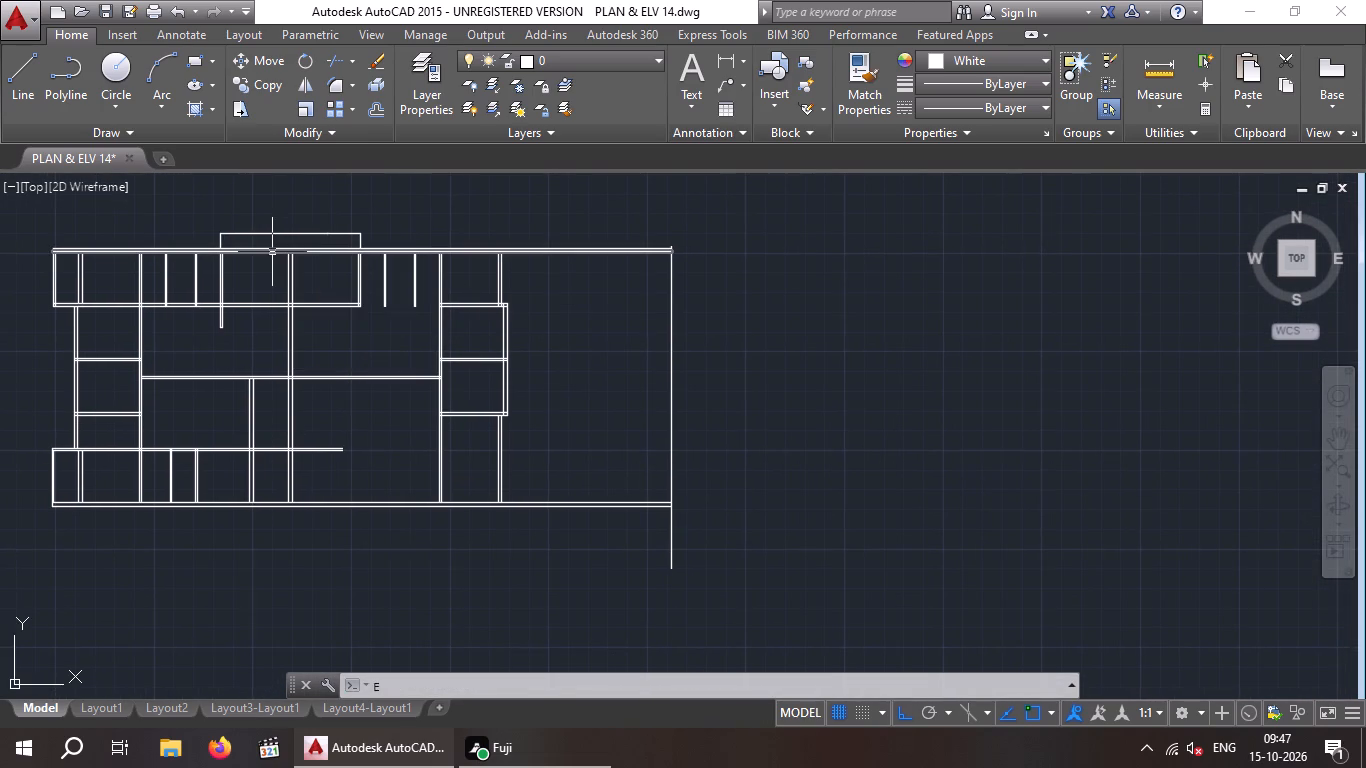
key("x")
key("space")
key("space")
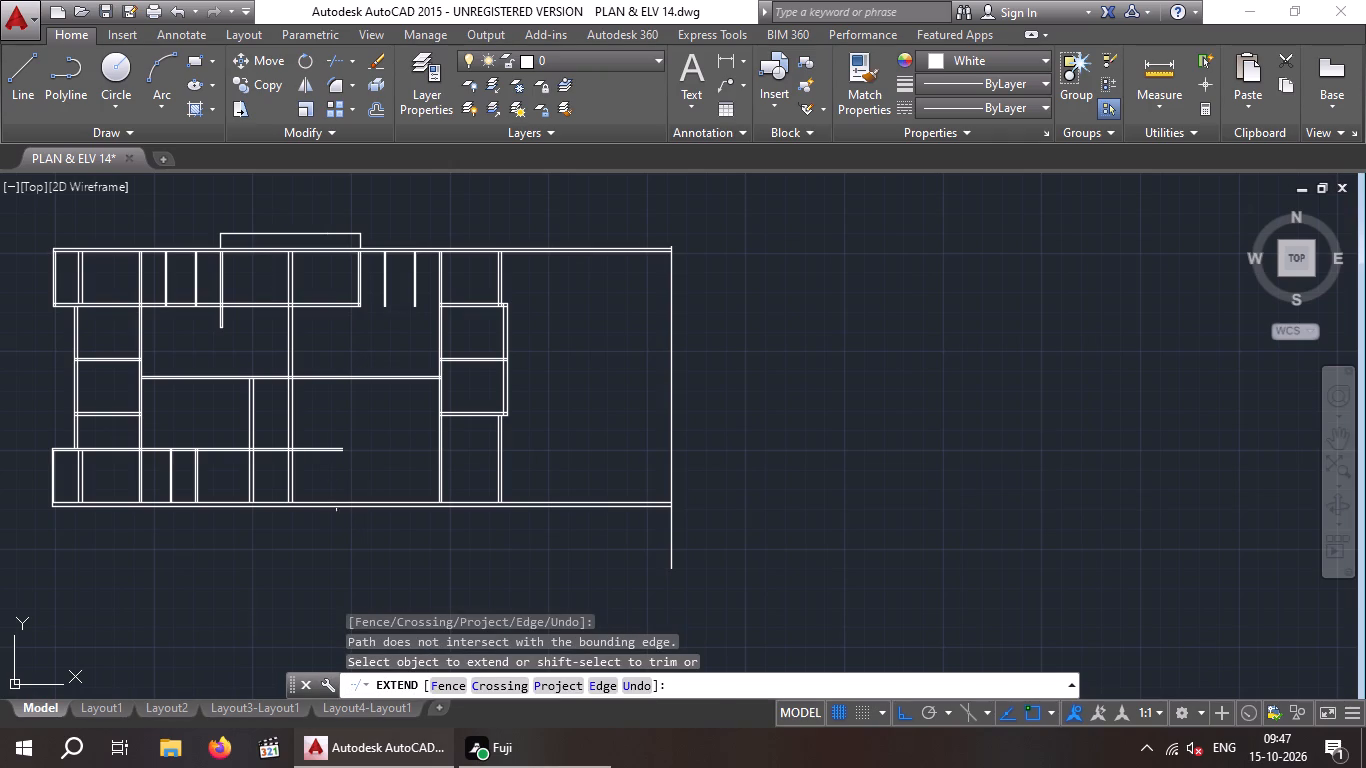
left_click(340, 492)
left_click(326, 407)
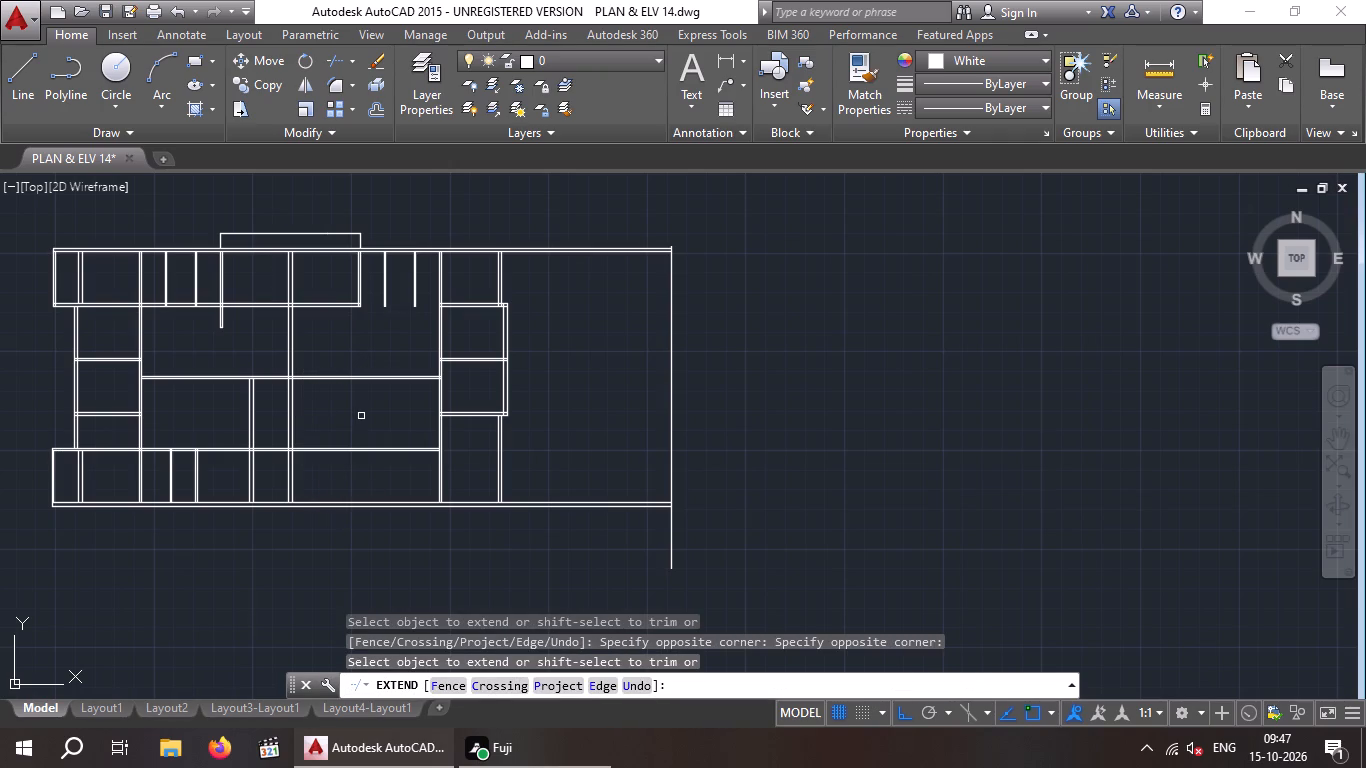
left_click_drag(406, 483, 382, 492)
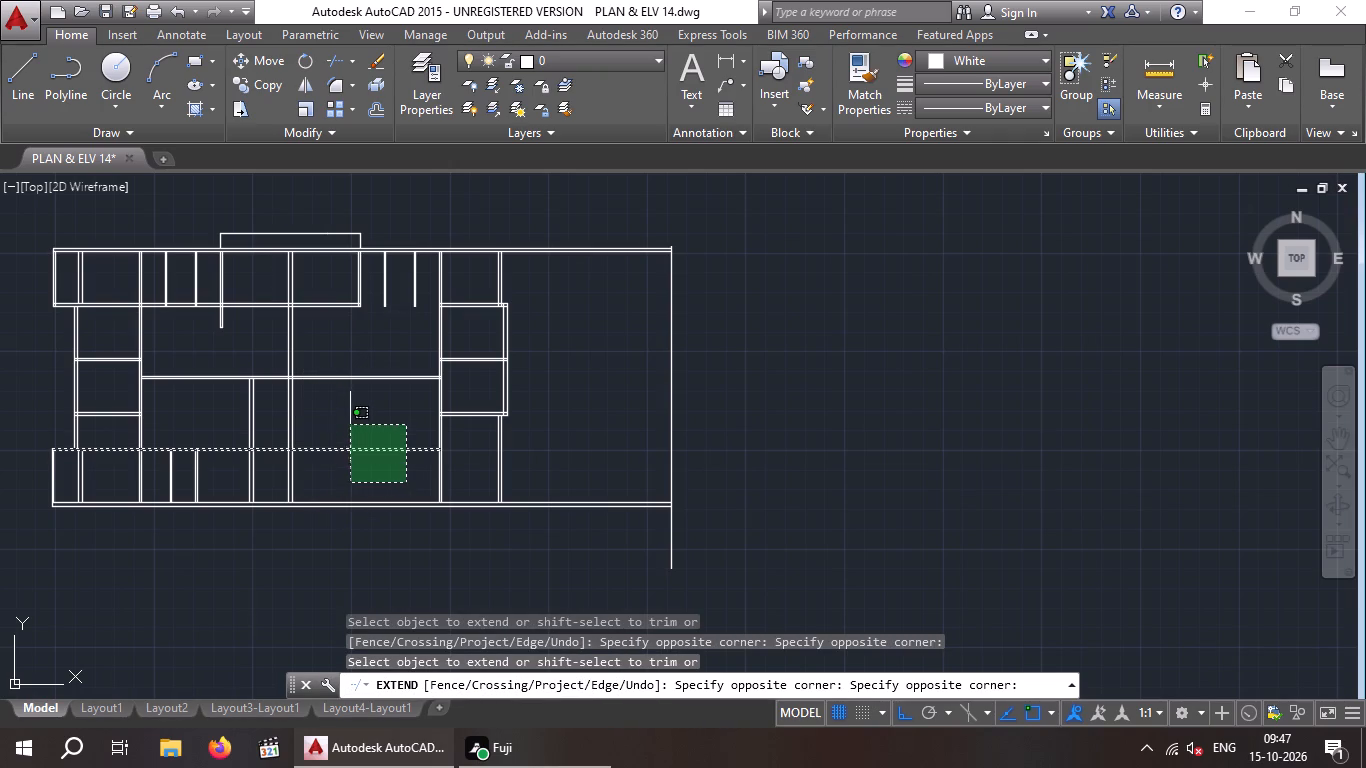
left_click(353, 416)
left_click_drag(382, 469, 371, 463)
left_click(352, 407)
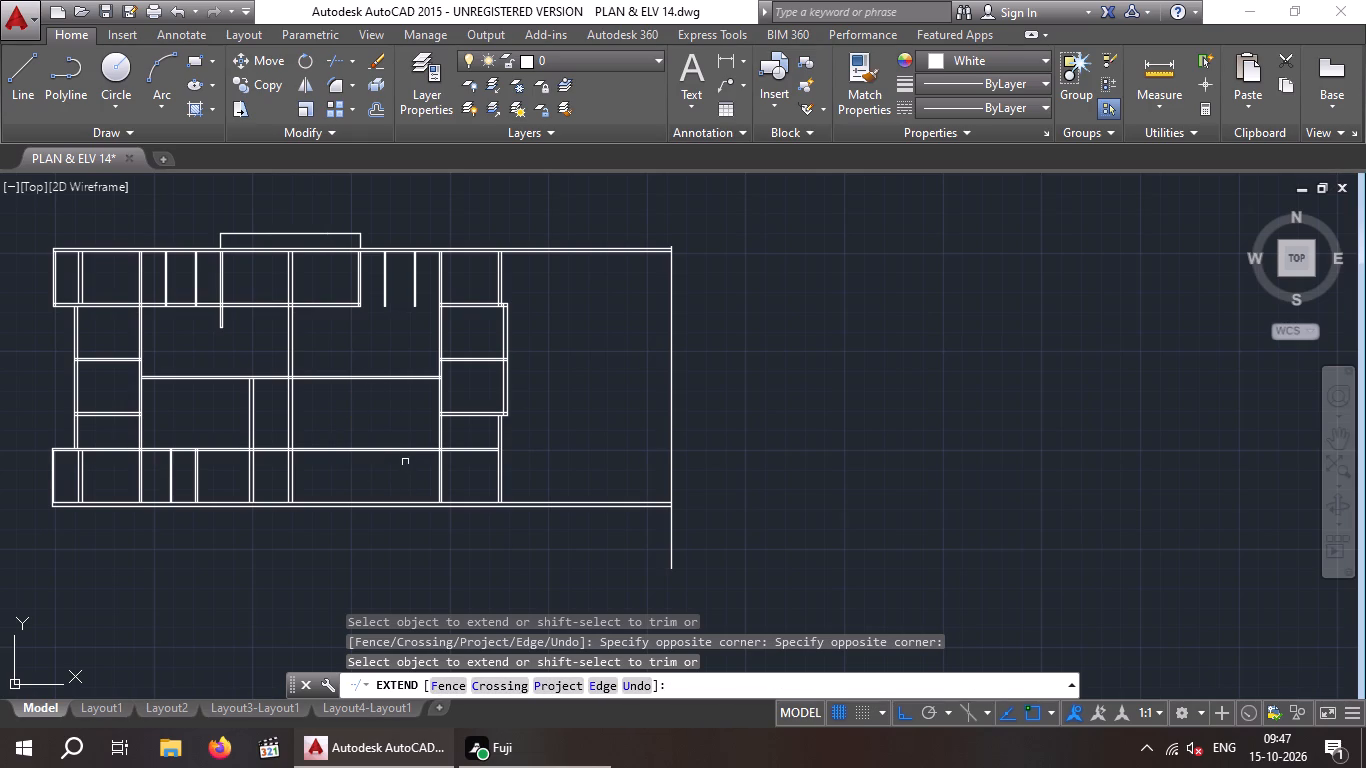
key("Escape")
key("Escape")
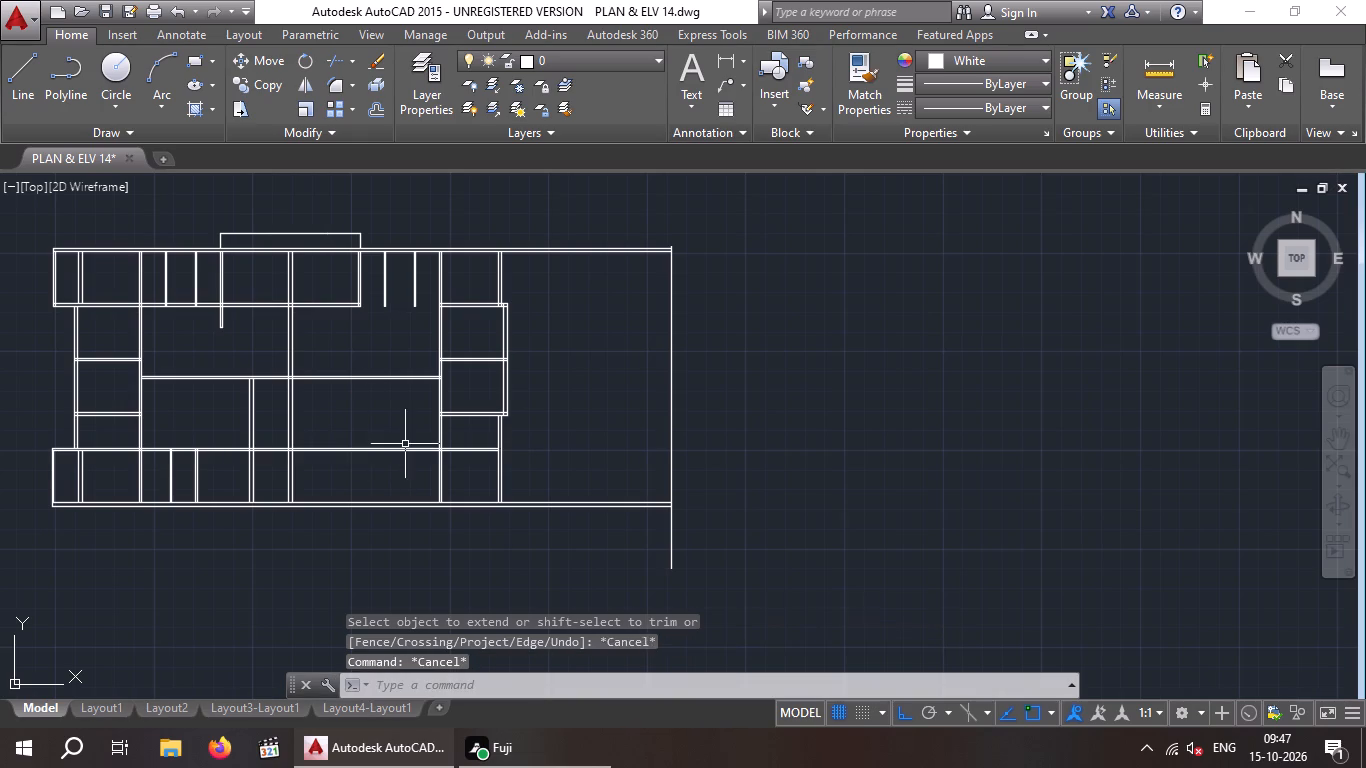
key("Escape")
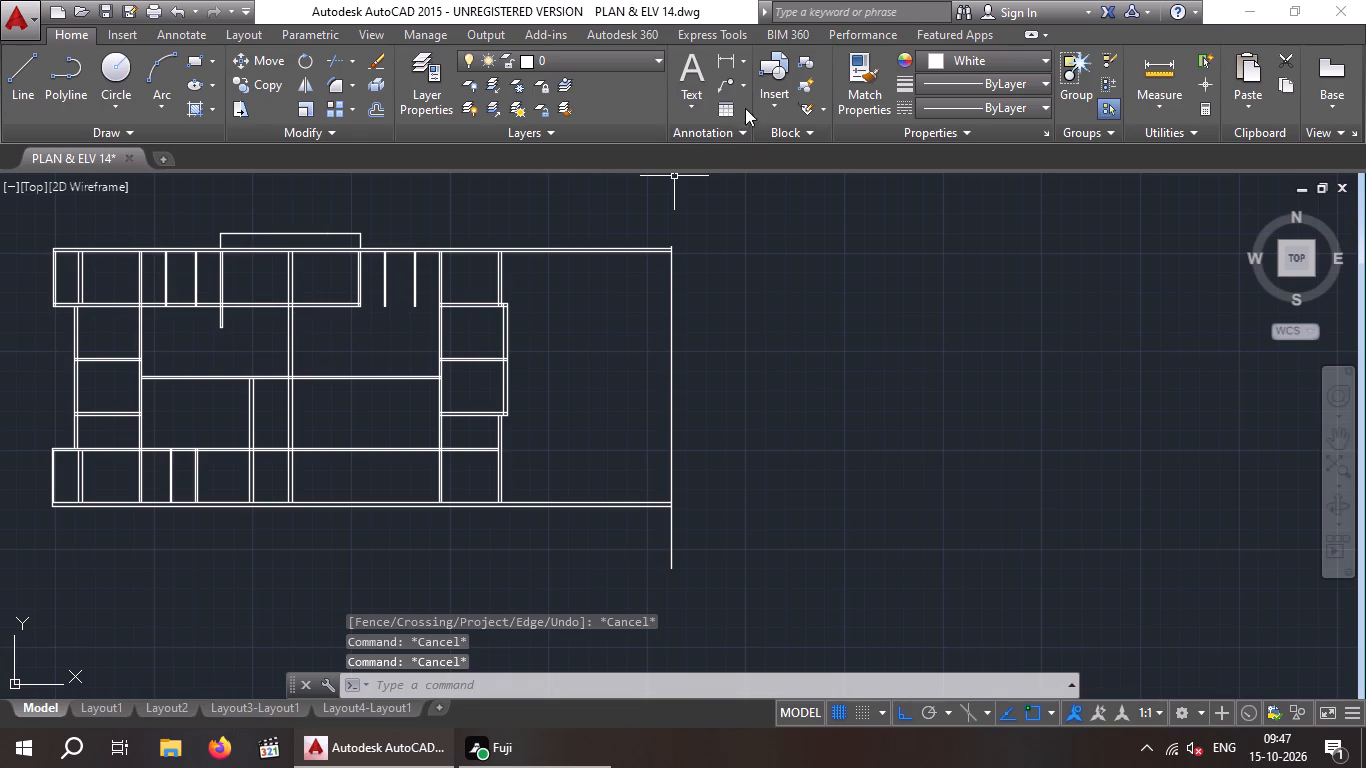
Add a linear dimension from the vertical wall below the top-left room to that room's outer lower corner.
left_click(718, 58)
scroll(49, 292, "up", 3)
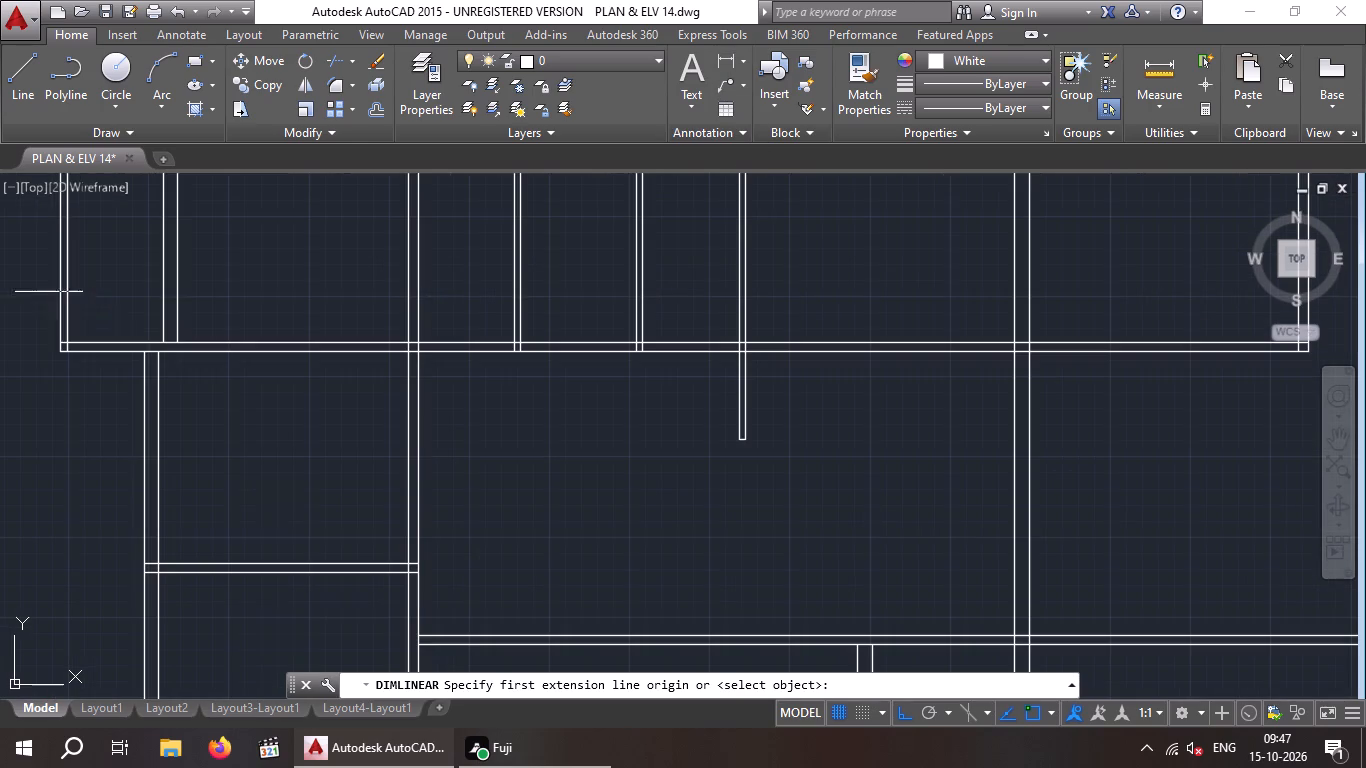
left_click(143, 352)
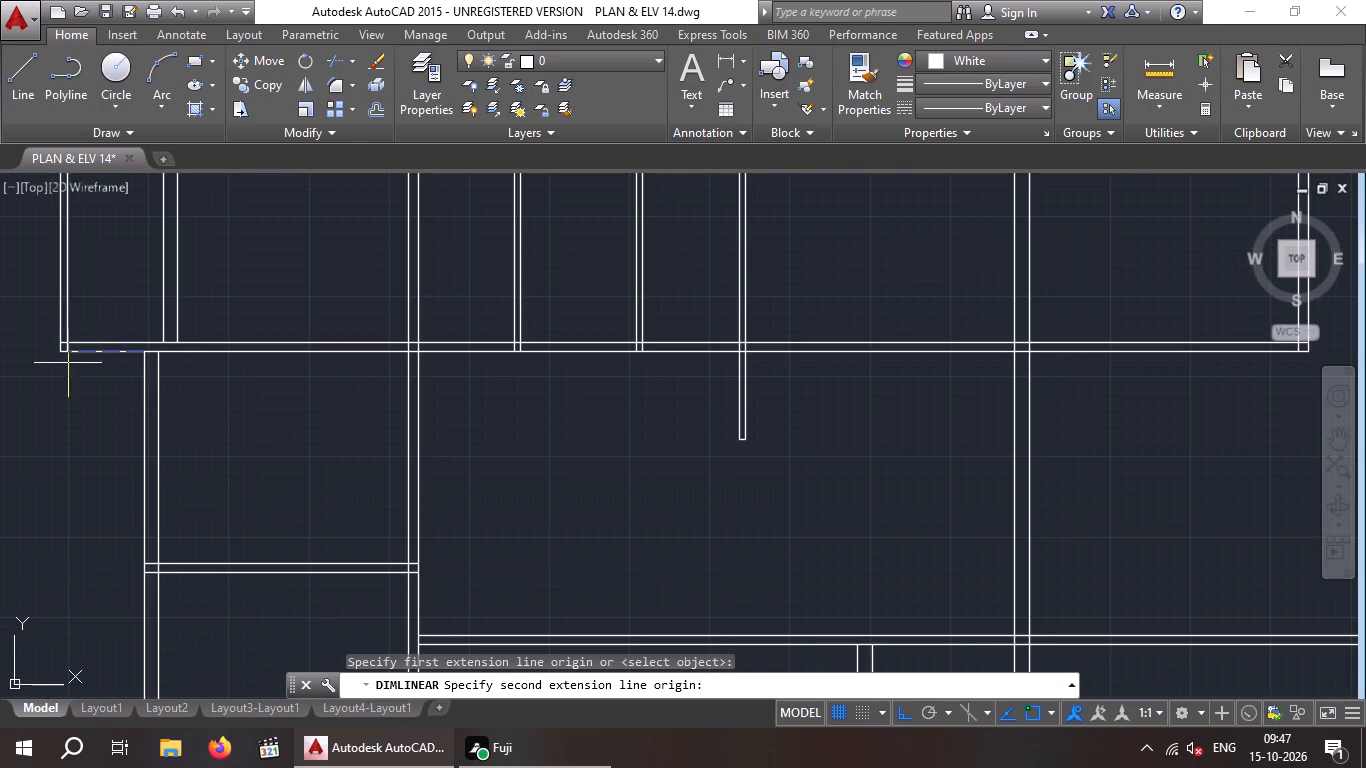
left_click(56, 349)
left_click(51, 406)
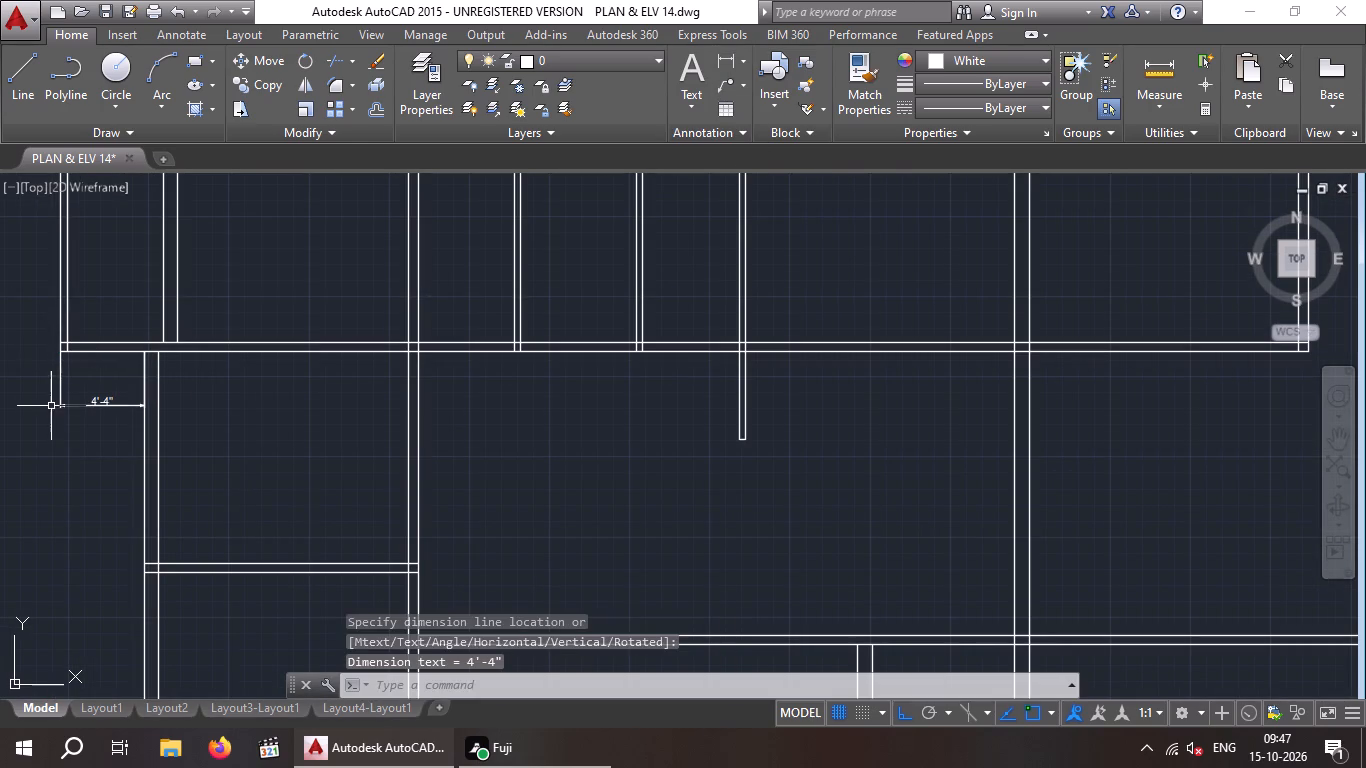
scroll(30, 456, "down", 2)
middle_click_drag(563, 493, 475, 400)
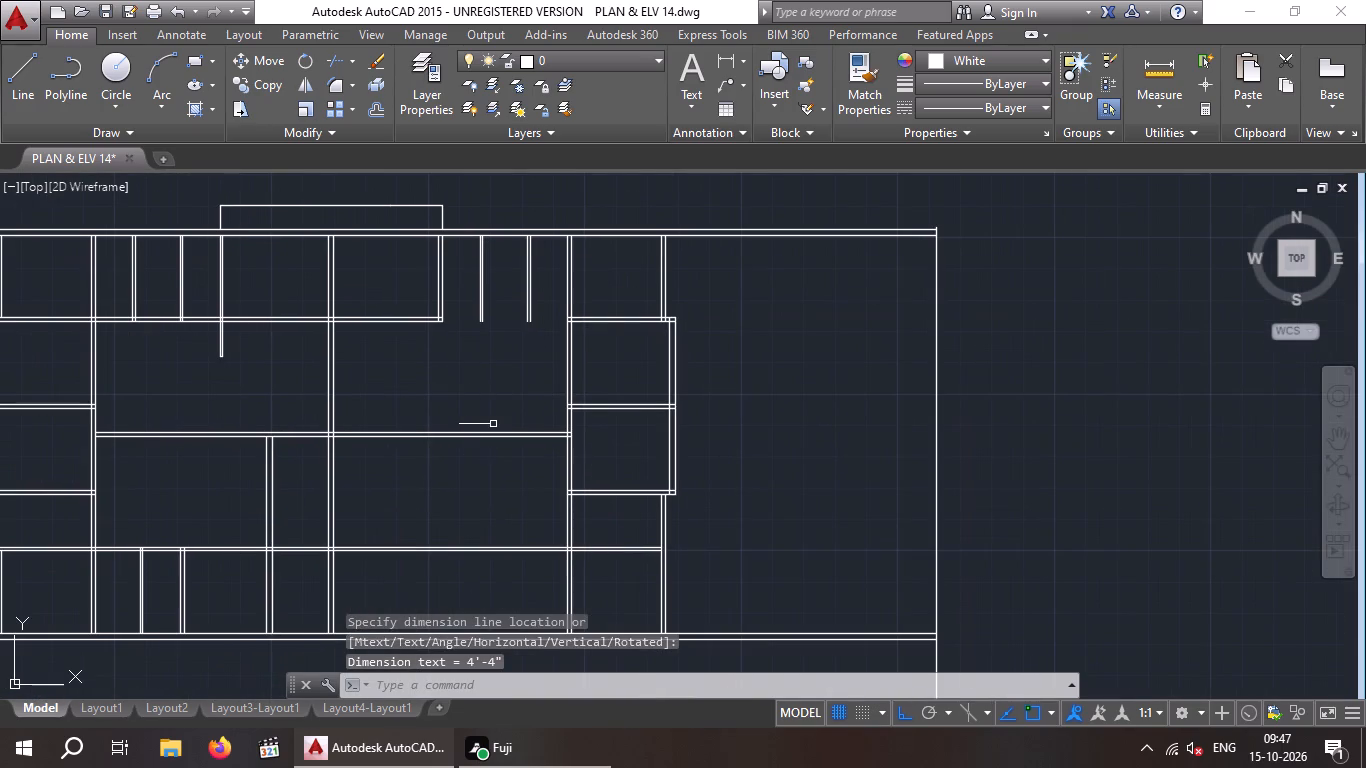
Draw a line 4'4" outward from the right-hand rooms' upper outer corner, continuing up to the top wall's inner line.
left_click(23, 60)
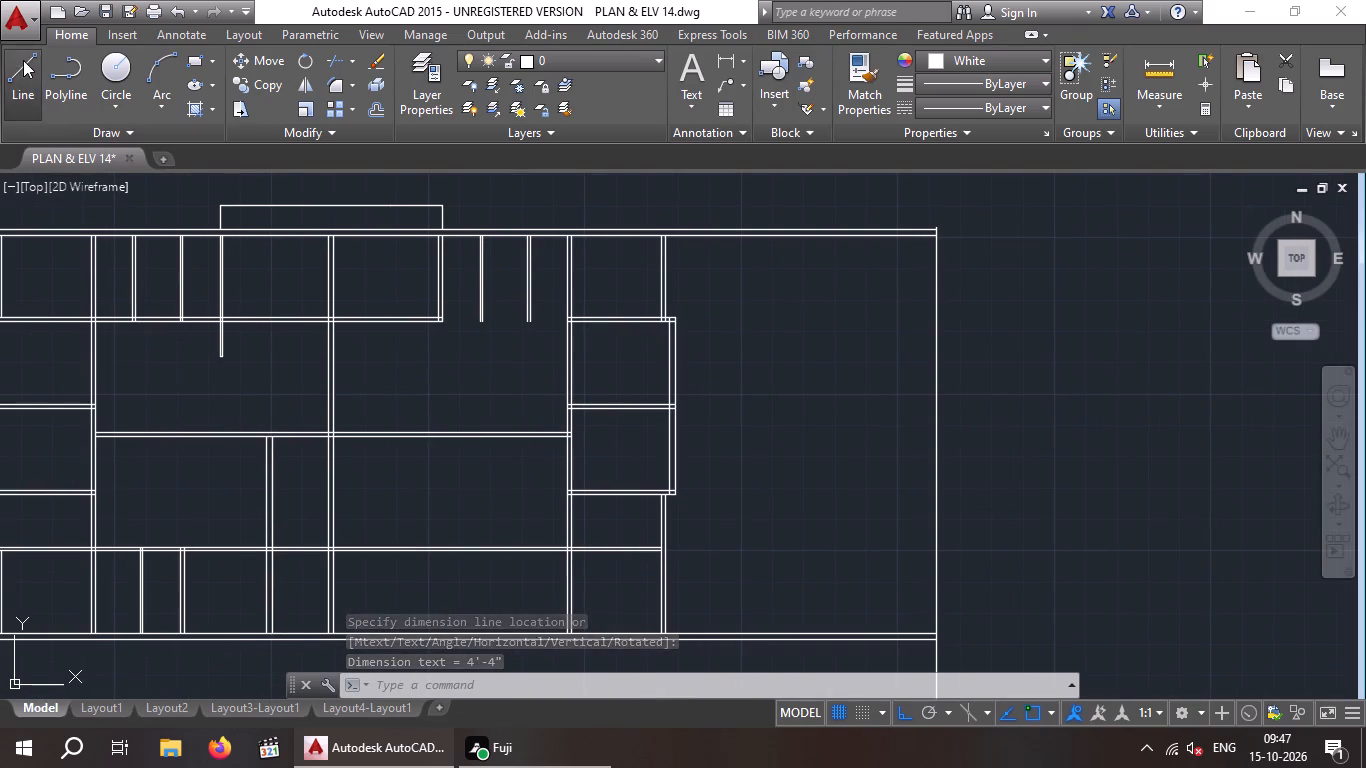
scroll(190, 327, "down", 2)
scroll(103, 335, "up", 2)
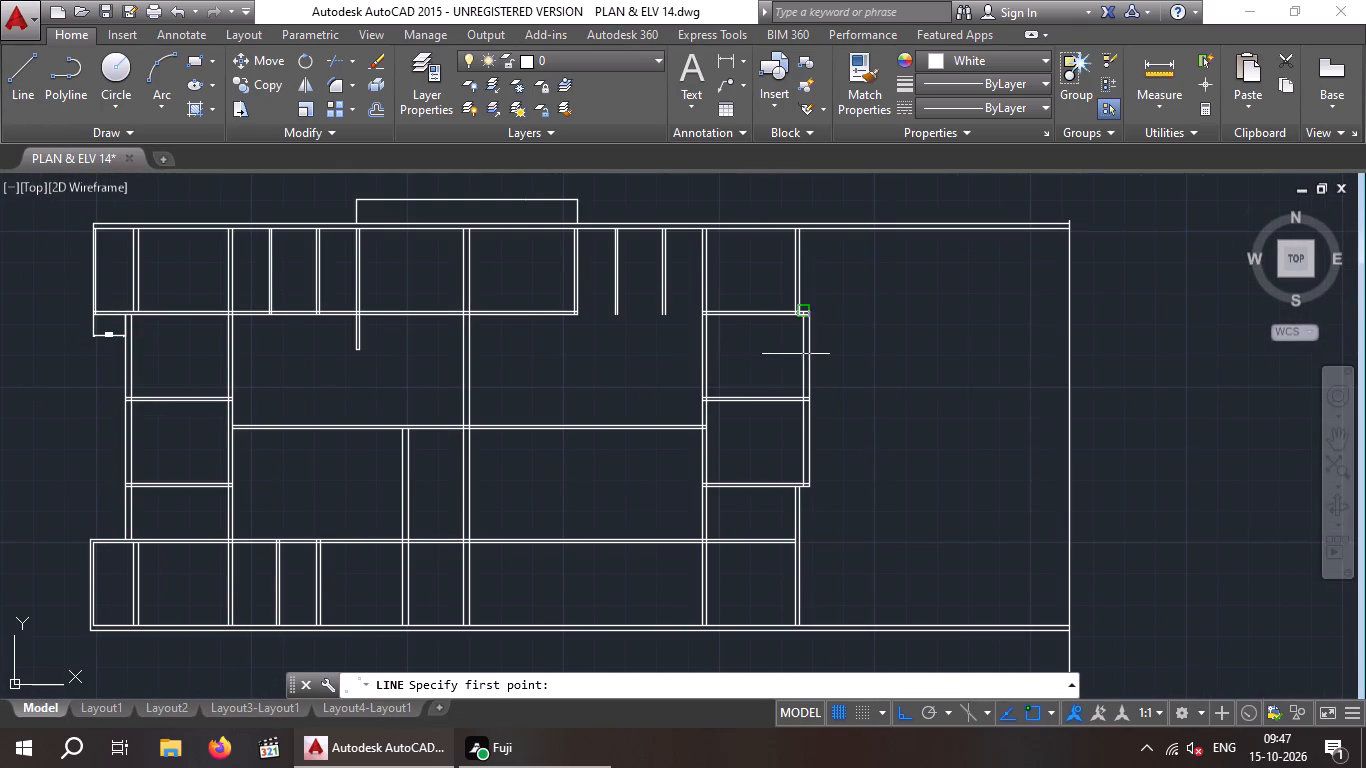
left_click(808, 311)
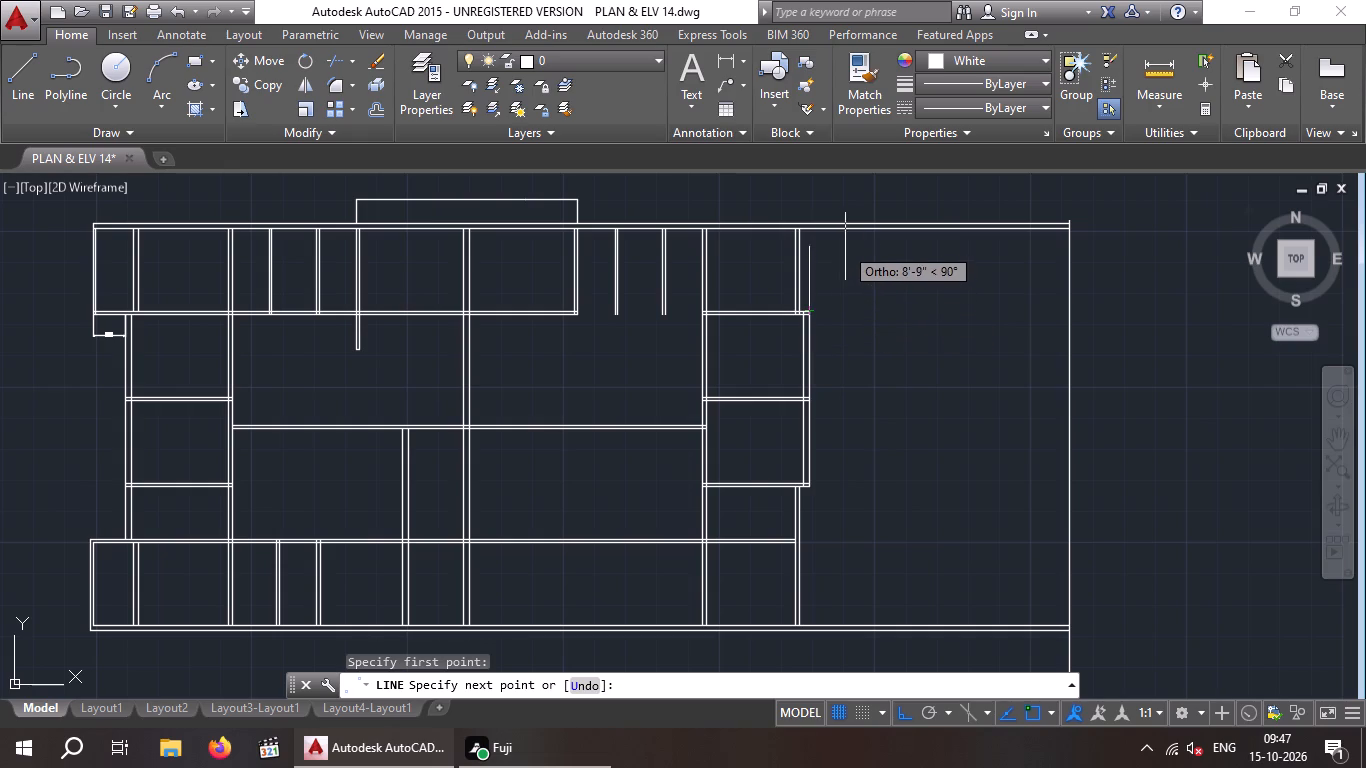
key("4")
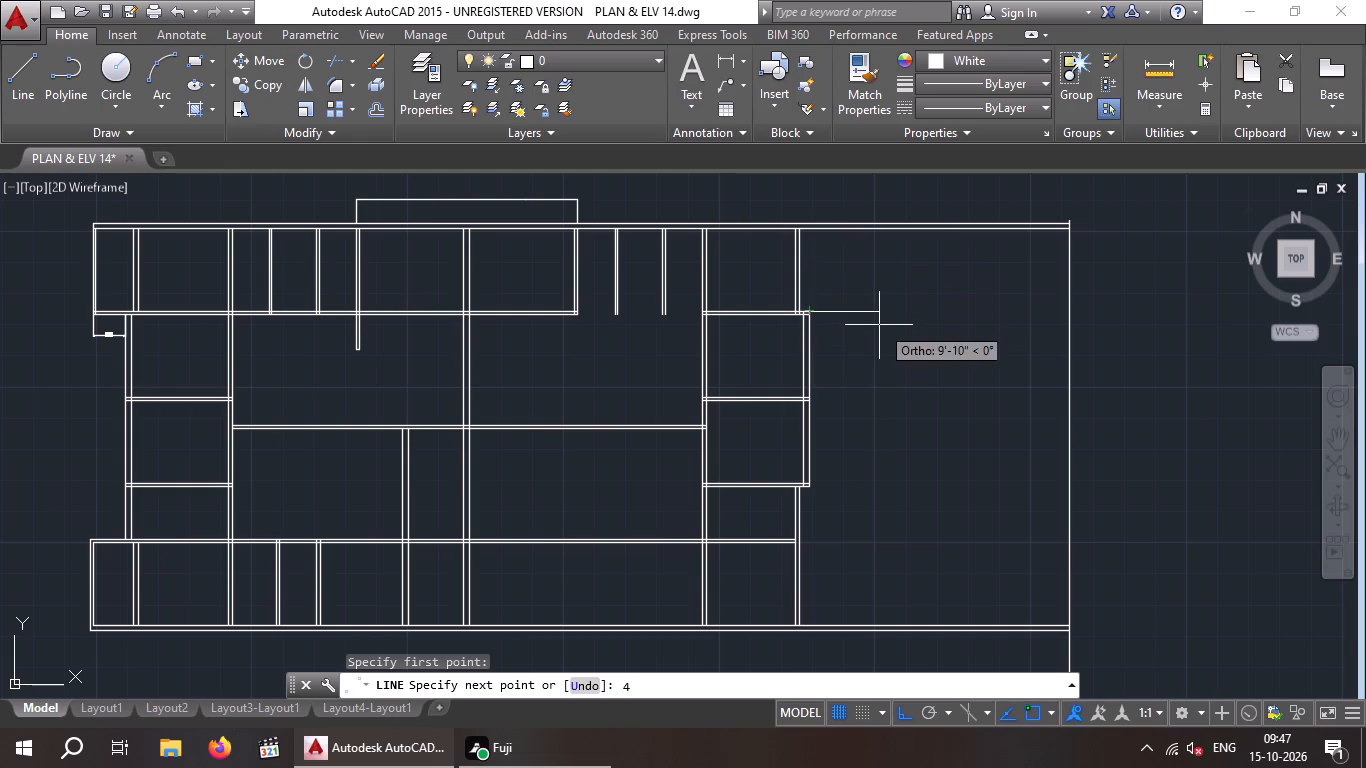
type("'4")
key("shift+quotedbl")
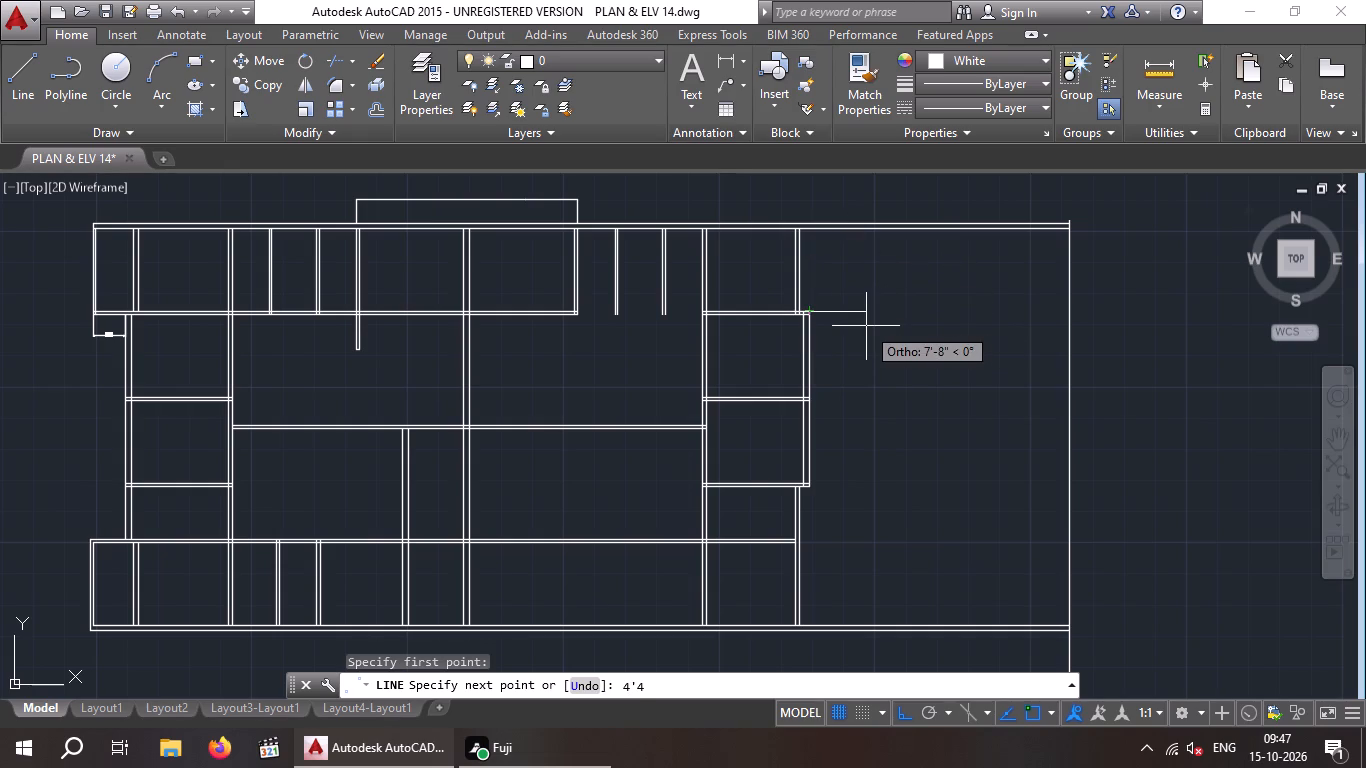
key("Return")
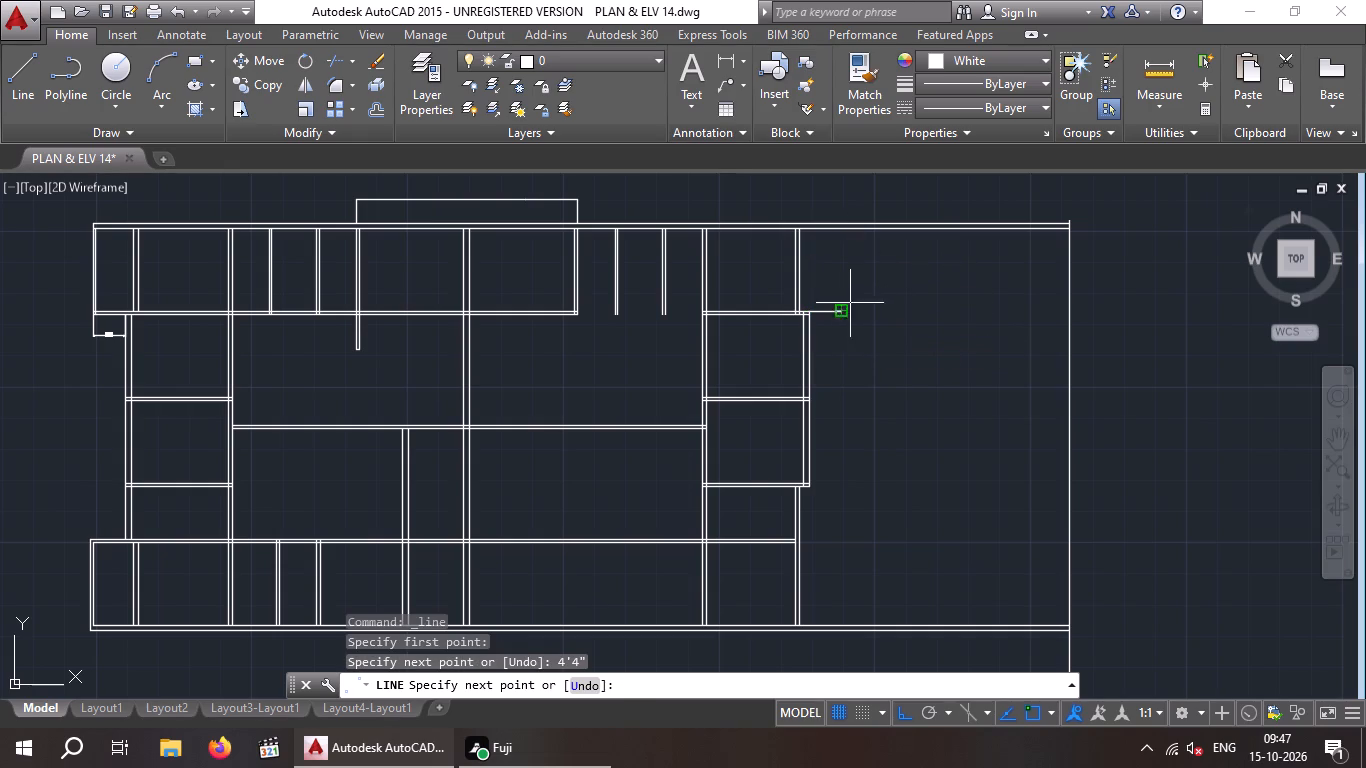
left_click(840, 224)
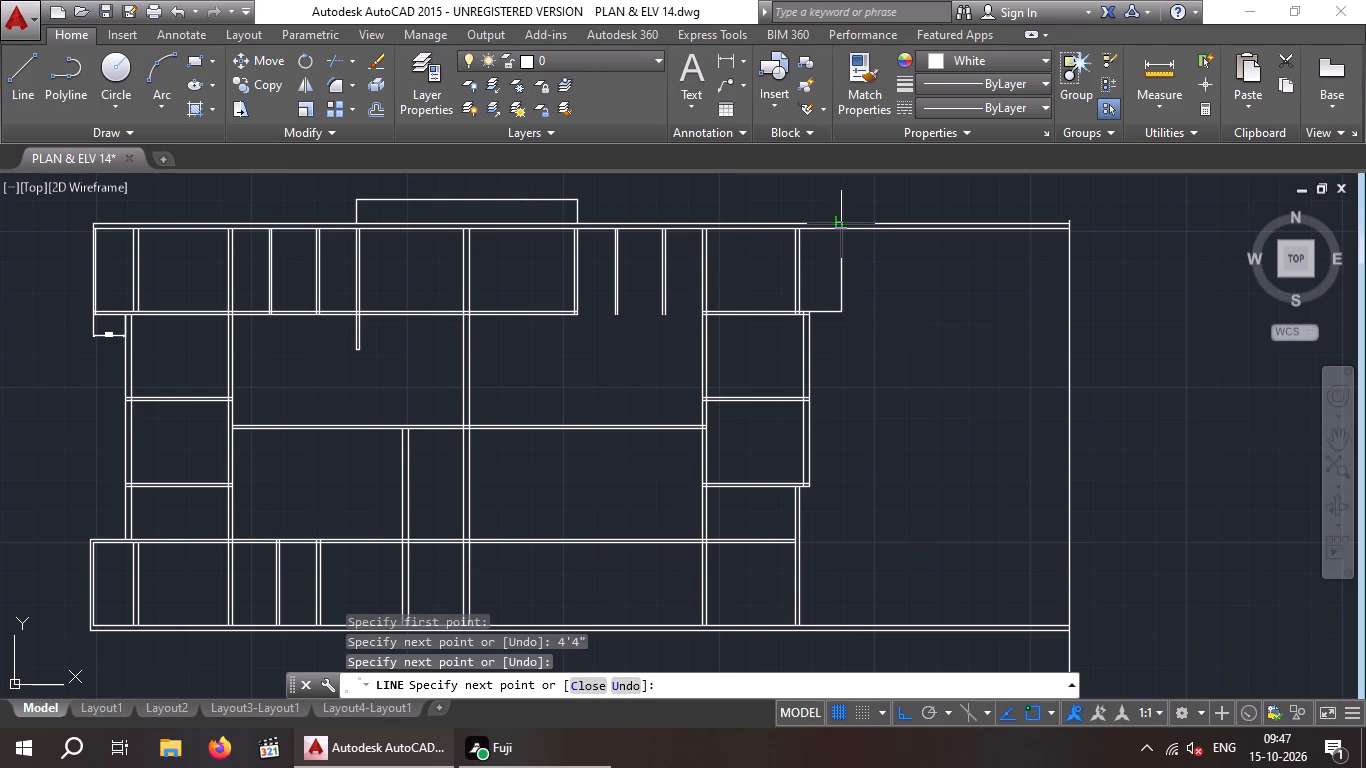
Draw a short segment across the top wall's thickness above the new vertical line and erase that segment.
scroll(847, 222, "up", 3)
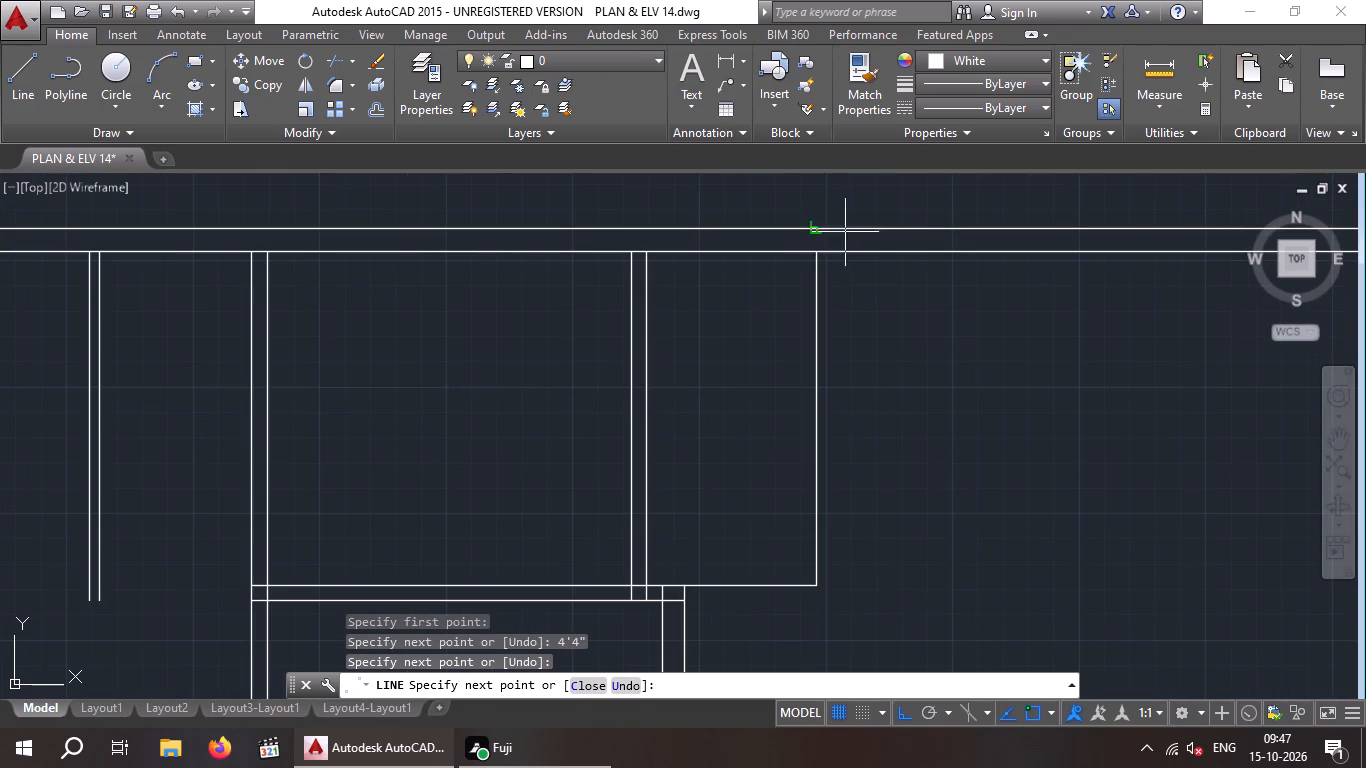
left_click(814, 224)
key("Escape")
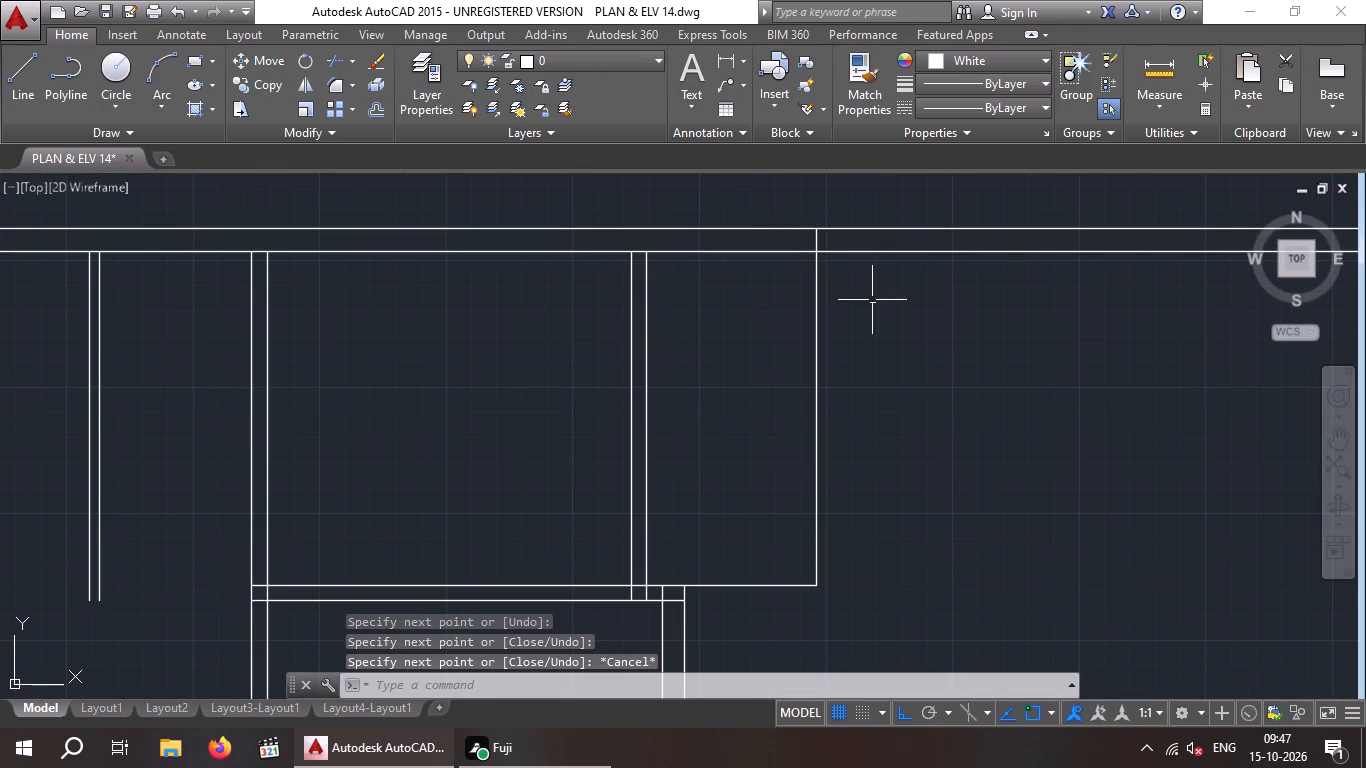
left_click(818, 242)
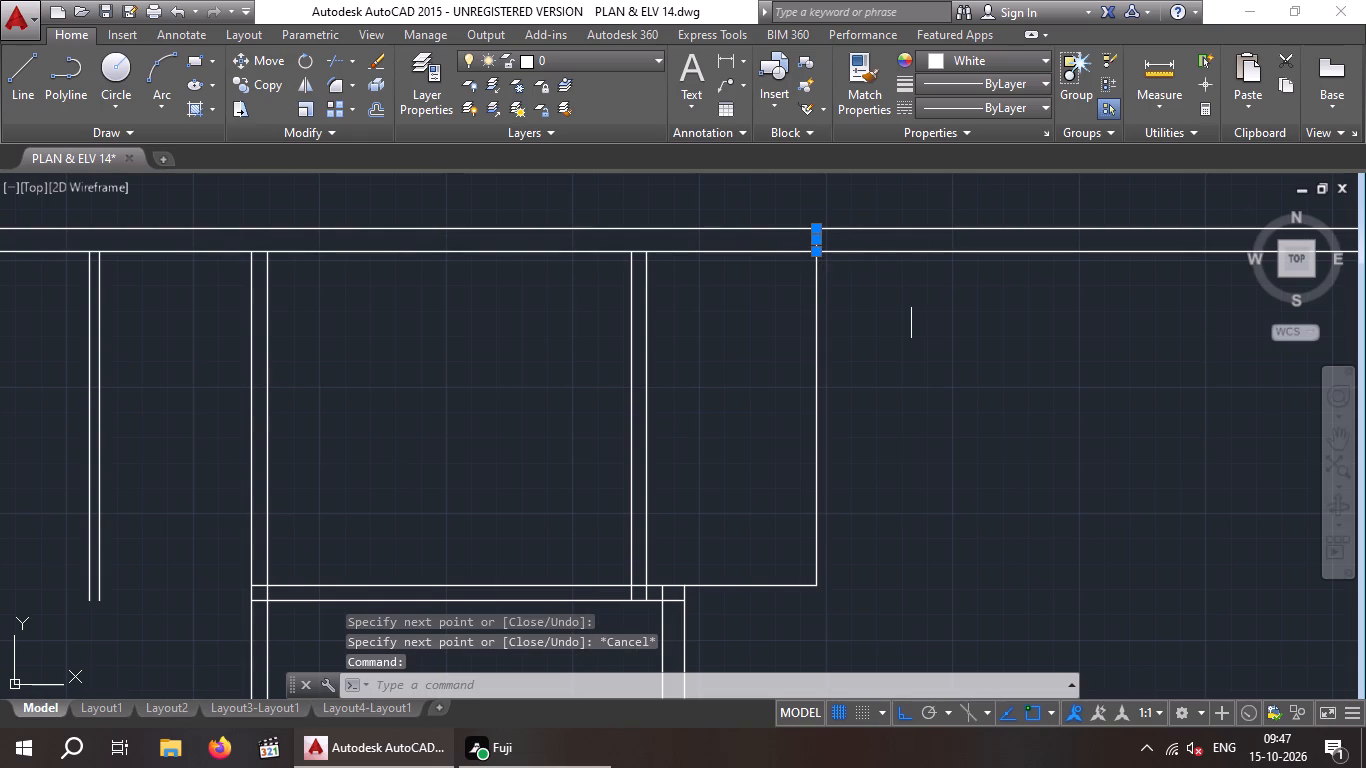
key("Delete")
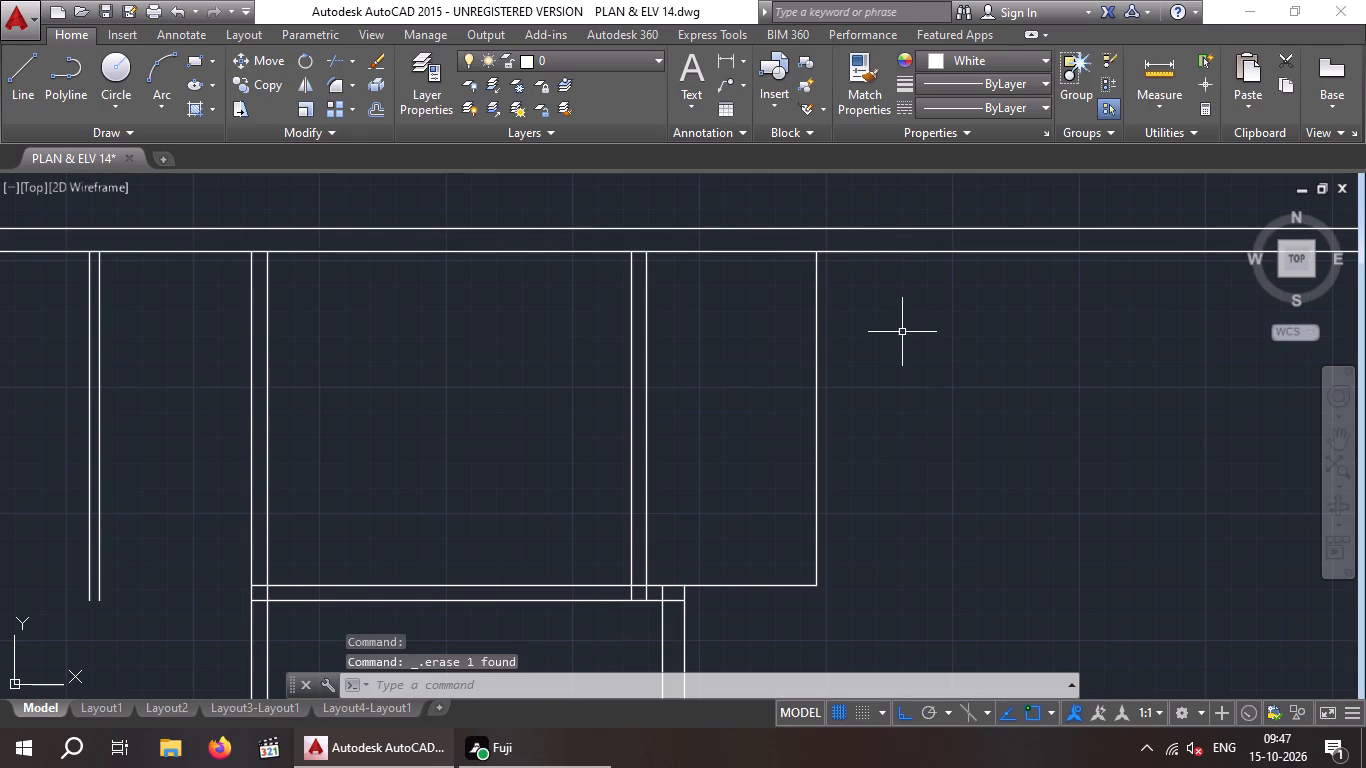
Extend the new vertical line beside the top-right room to the top wall's outer line.
left_click_drag(902, 332, 781, 380)
left_click(771, 382)
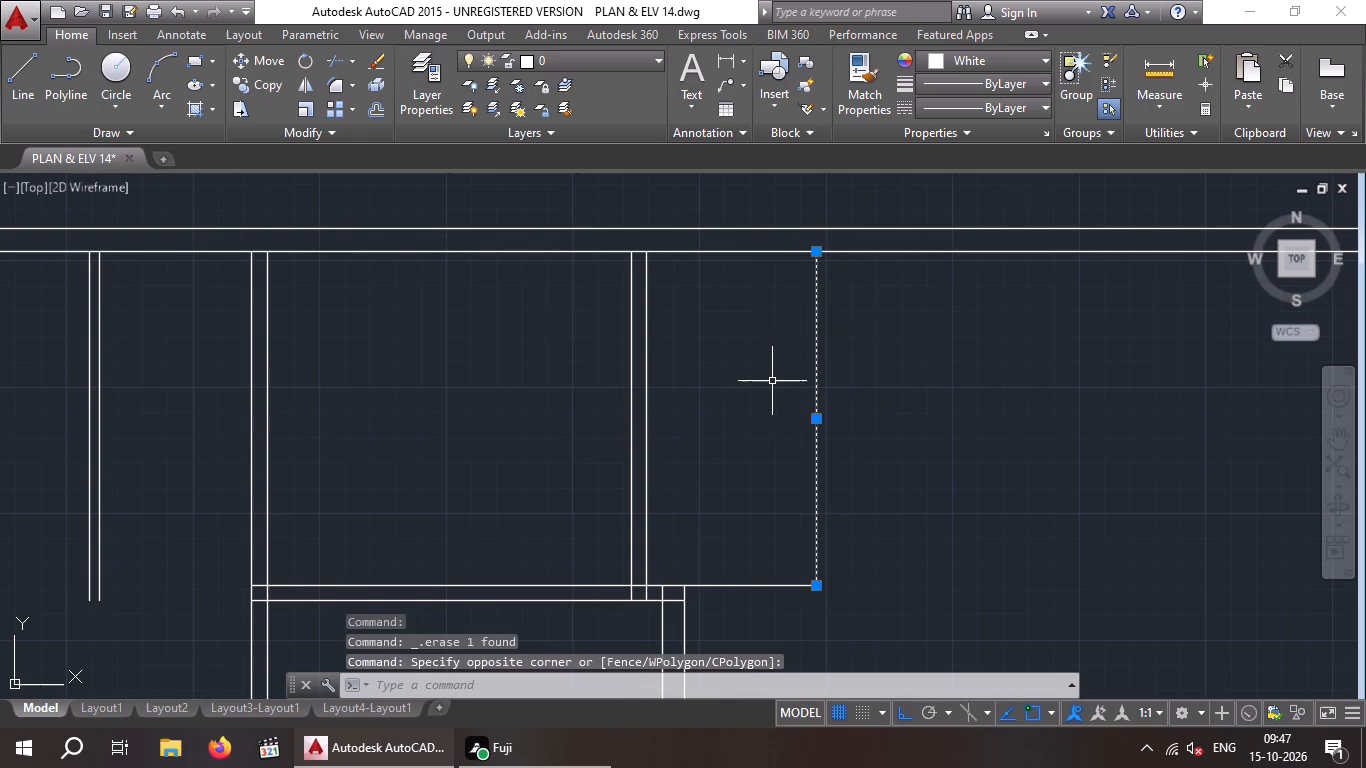
key("Escape")
key("Escape")
key("e")
key("x")
key("space")
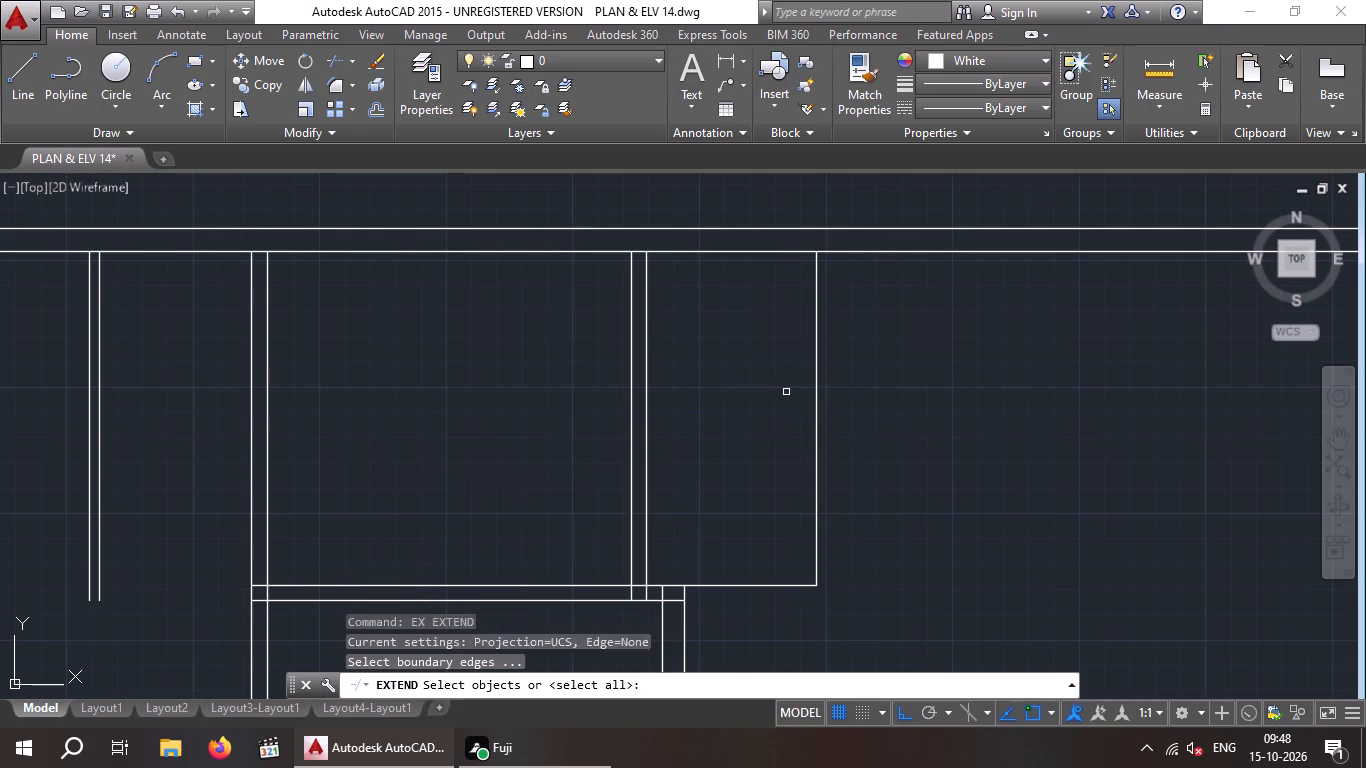
key("space")
left_click_drag(950, 361, 819, 397)
left_click(754, 409)
scroll(960, 414, "down", 2)
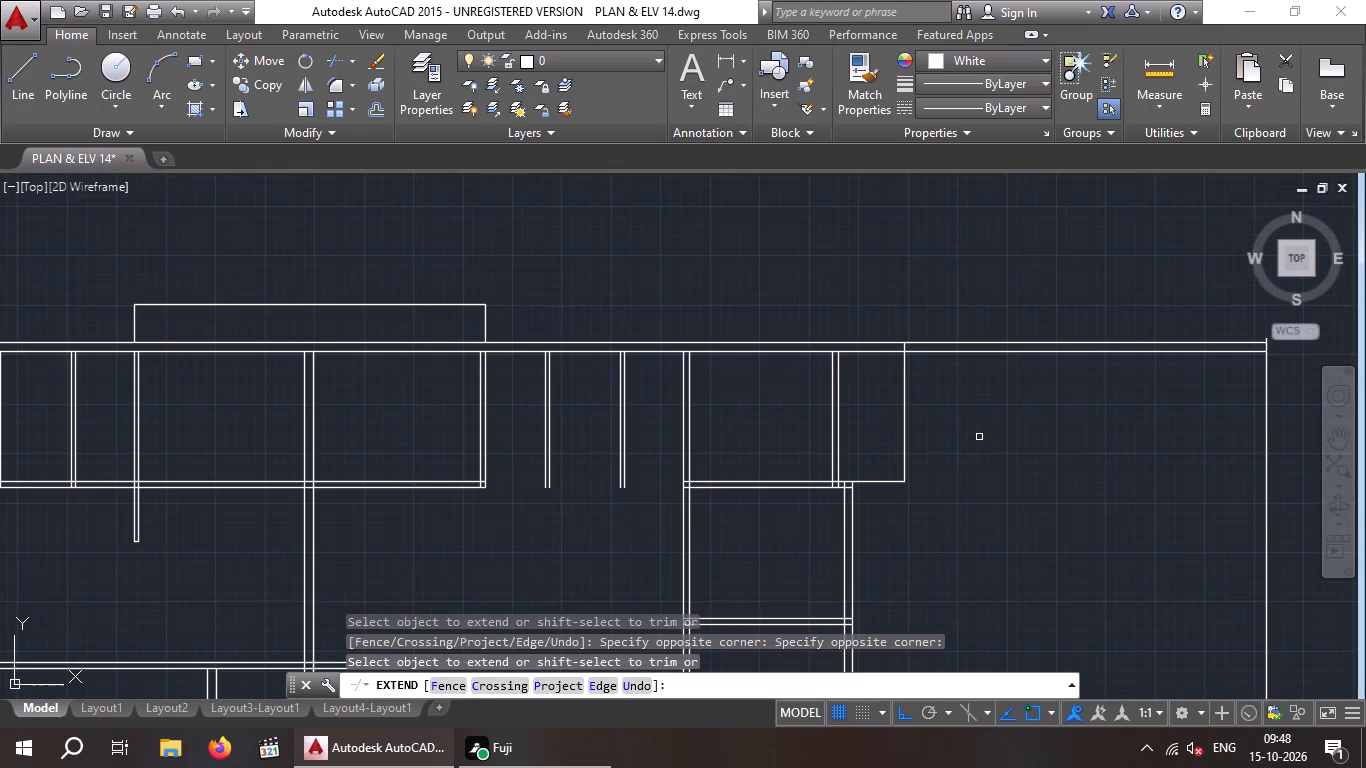
key("Escape")
Offset the new vertical and horizontal lines beside the top-right room 4" inward to form wall thickness.
scroll(970, 432, "down", 2)
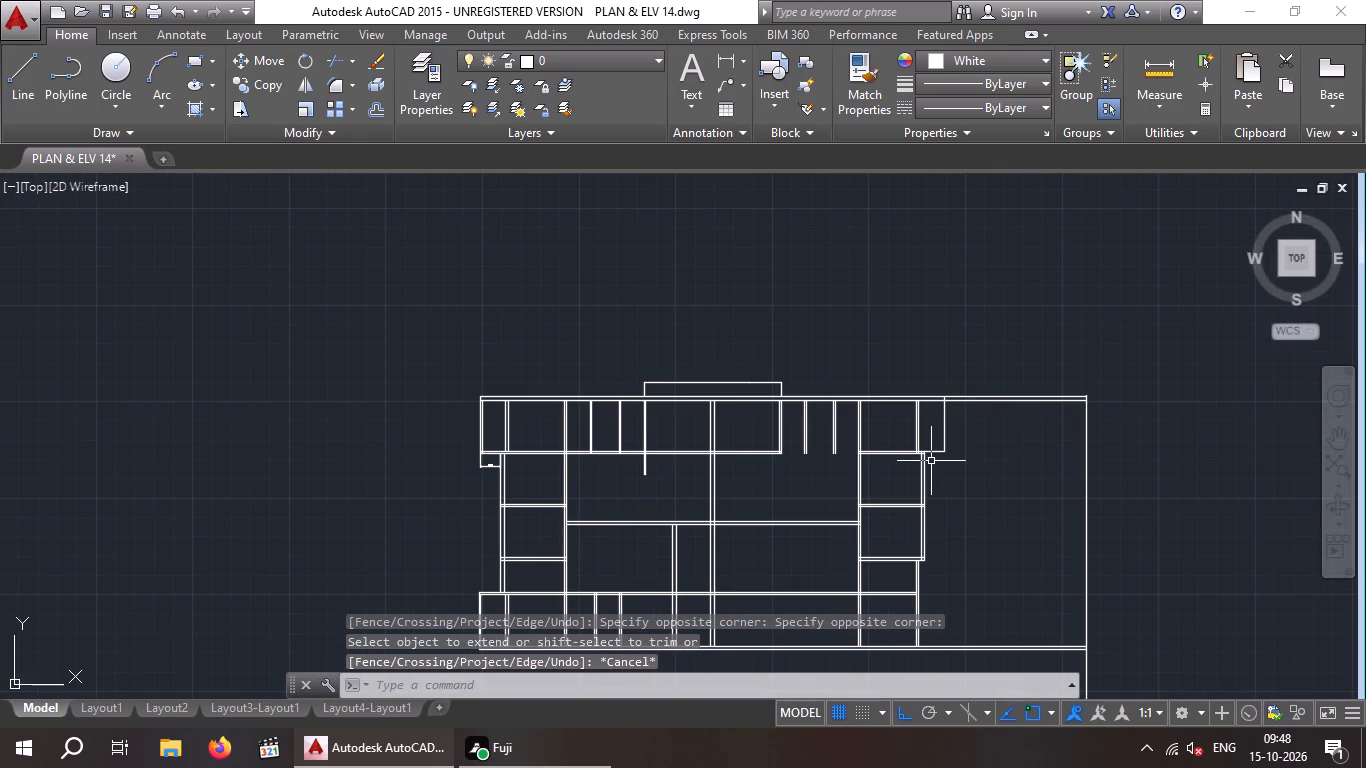
middle_click_drag(965, 458, 932, 433)
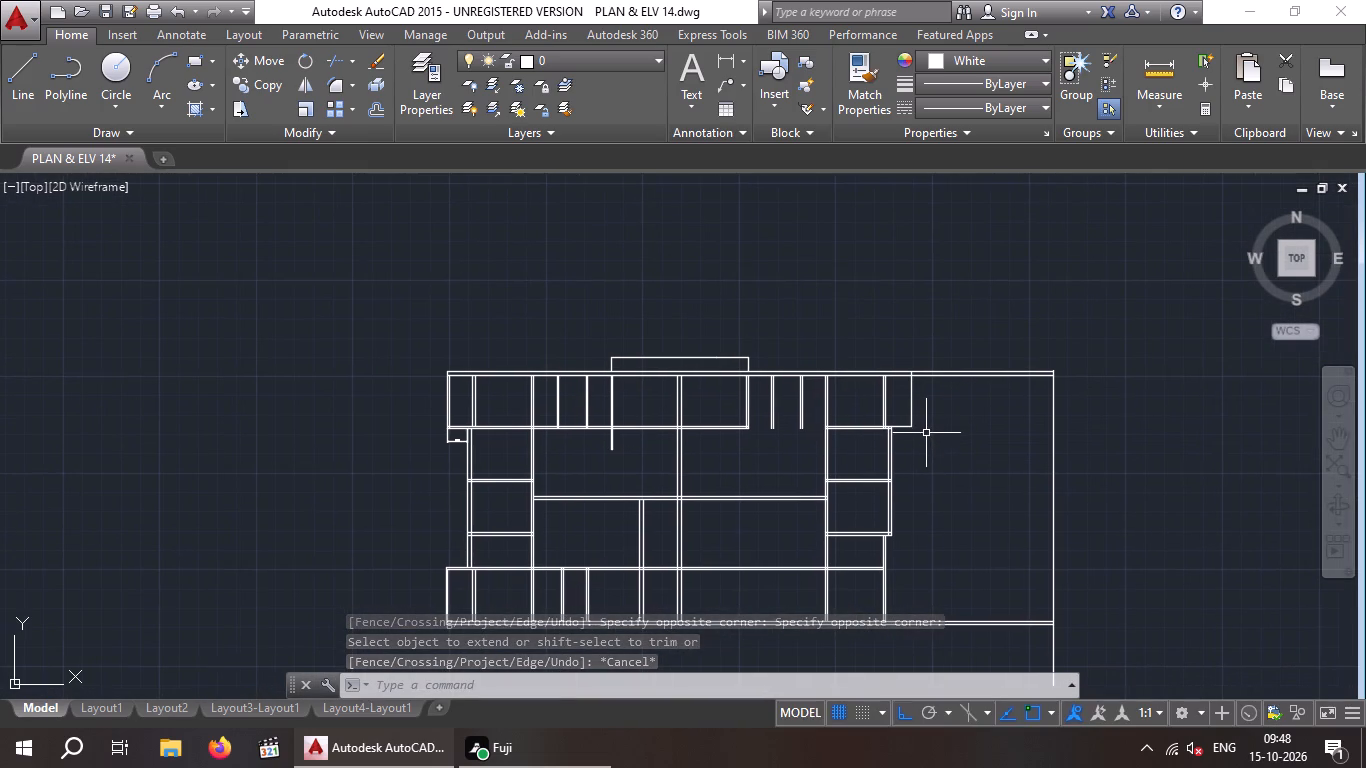
key("o")
key("Return")
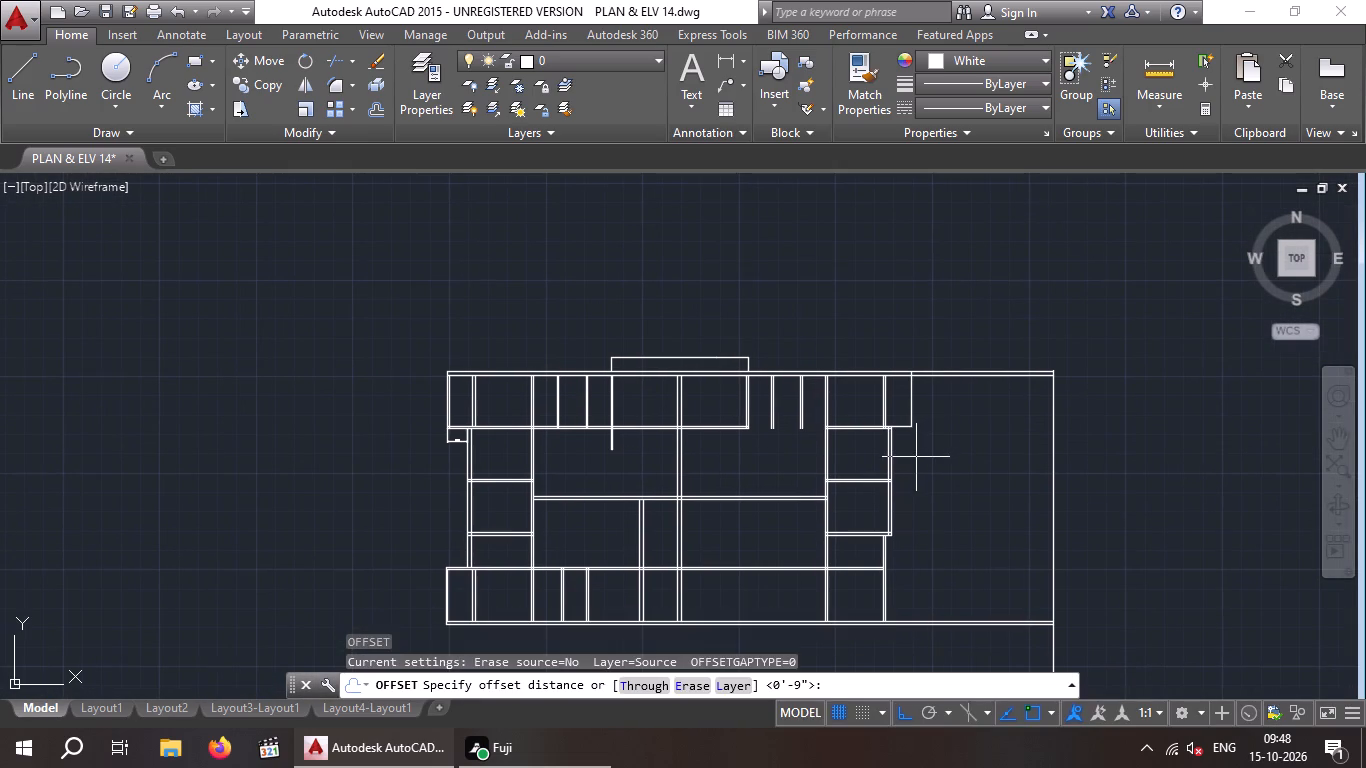
key("4")
key("shift+quotedbl")
key("Return")
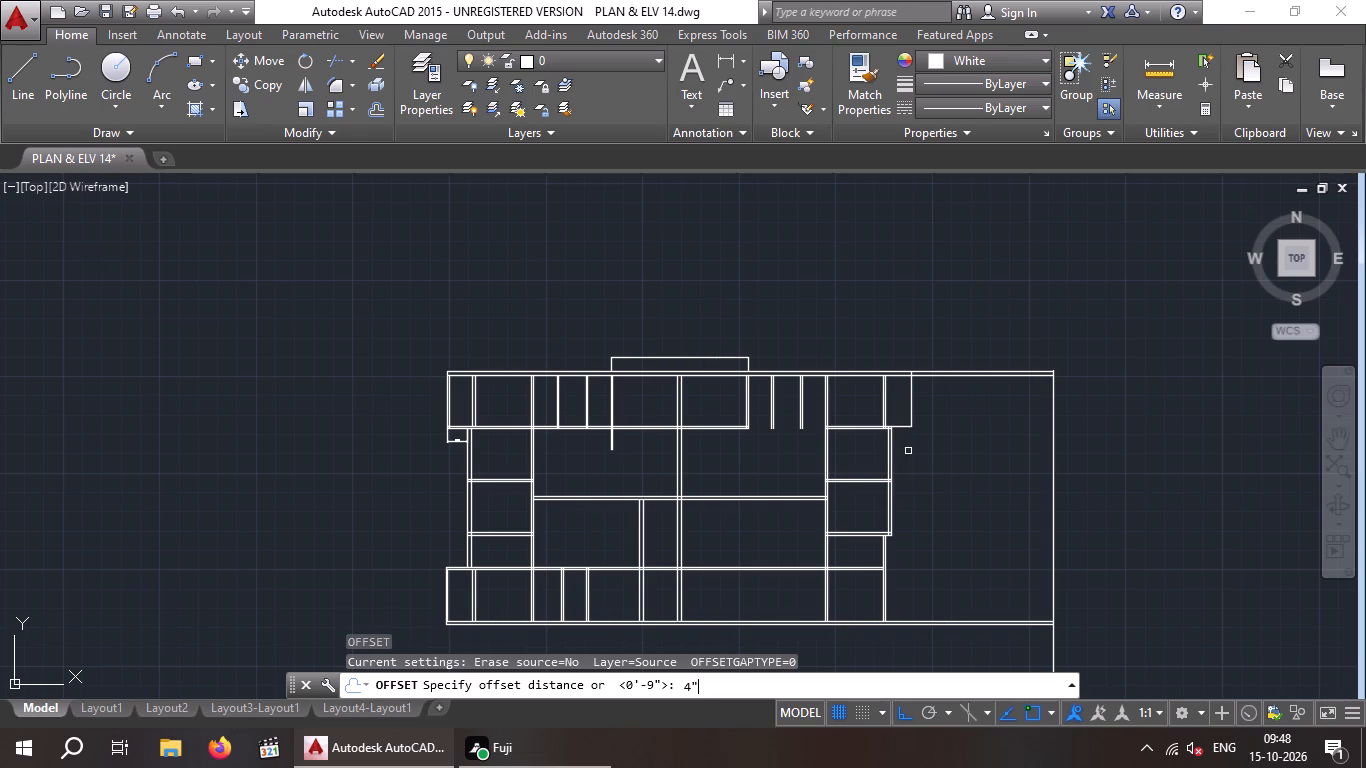
left_click_drag(911, 408, 893, 410)
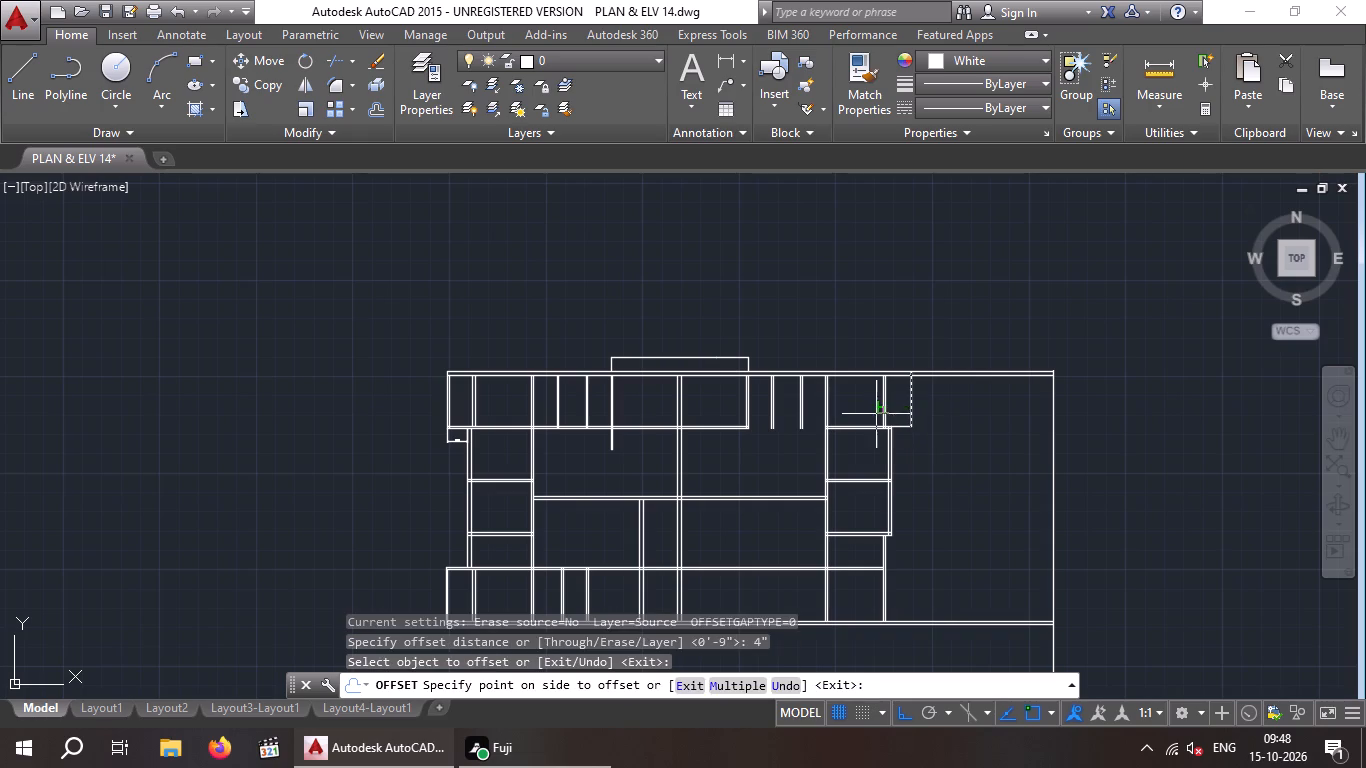
scroll(903, 412, "up", 4)
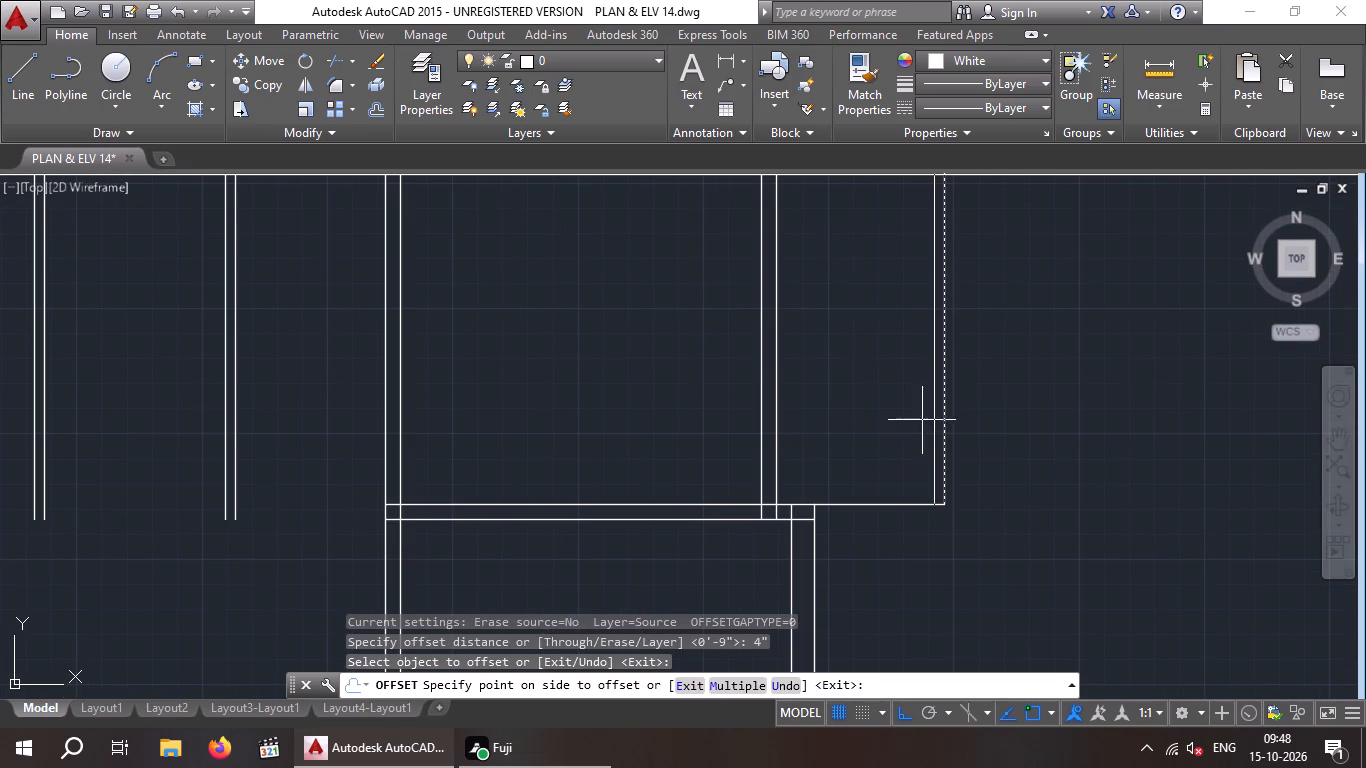
left_click(921, 420)
left_click_drag(903, 504, 895, 480)
left_click(888, 455)
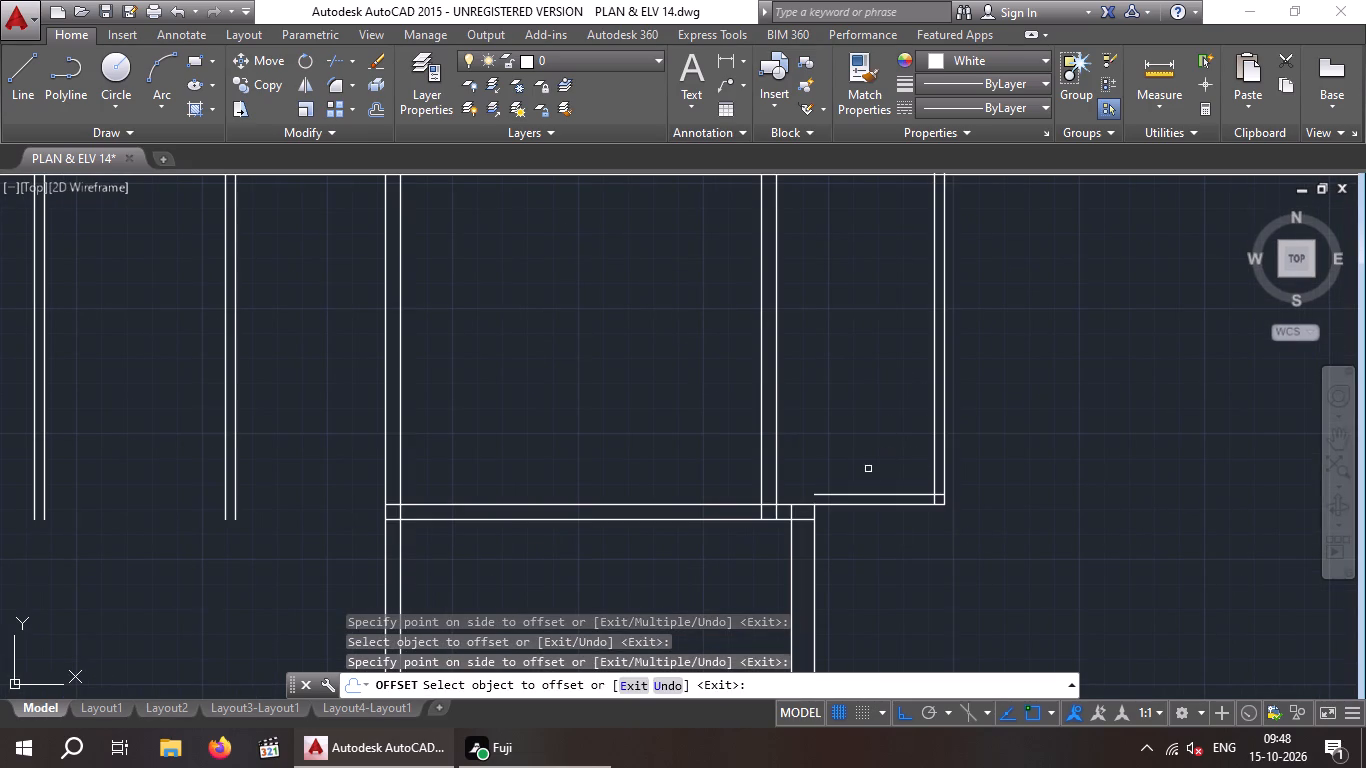
key("Escape")
key("Escape")
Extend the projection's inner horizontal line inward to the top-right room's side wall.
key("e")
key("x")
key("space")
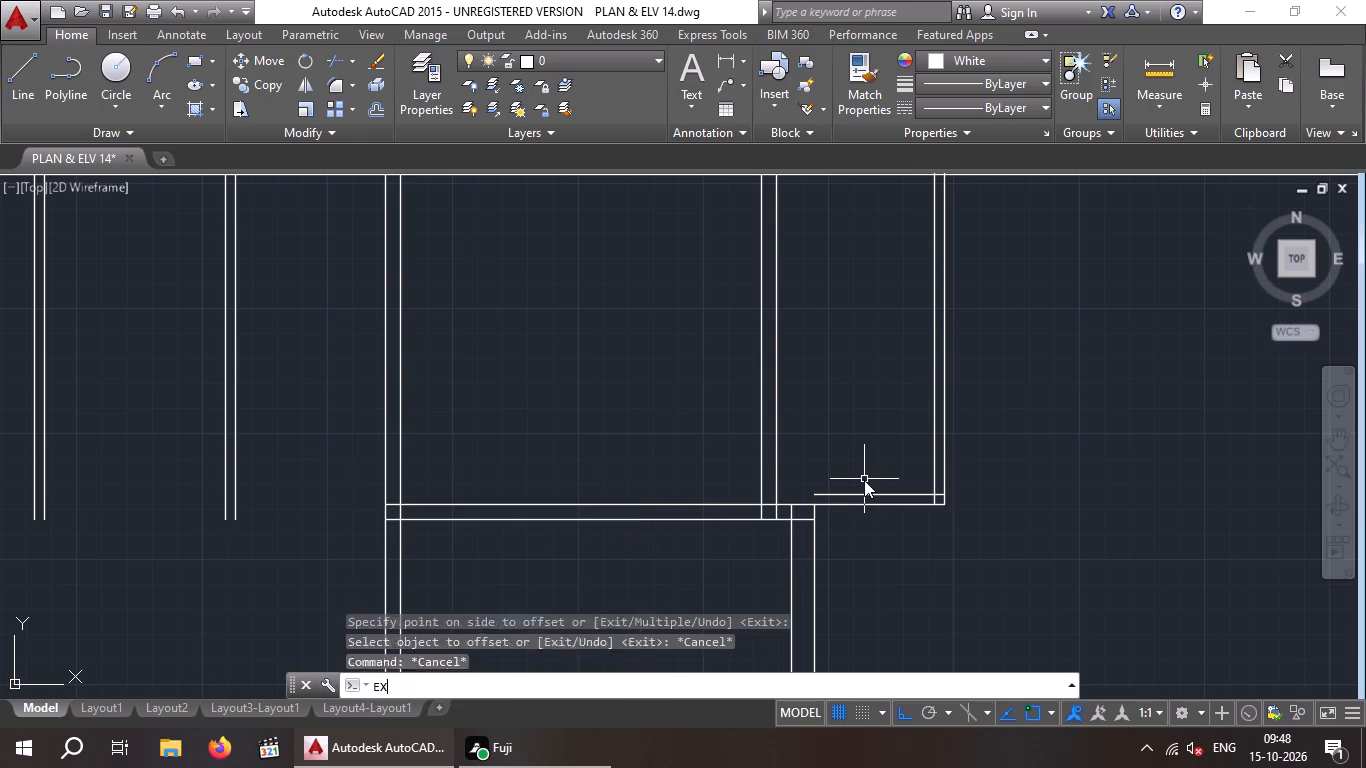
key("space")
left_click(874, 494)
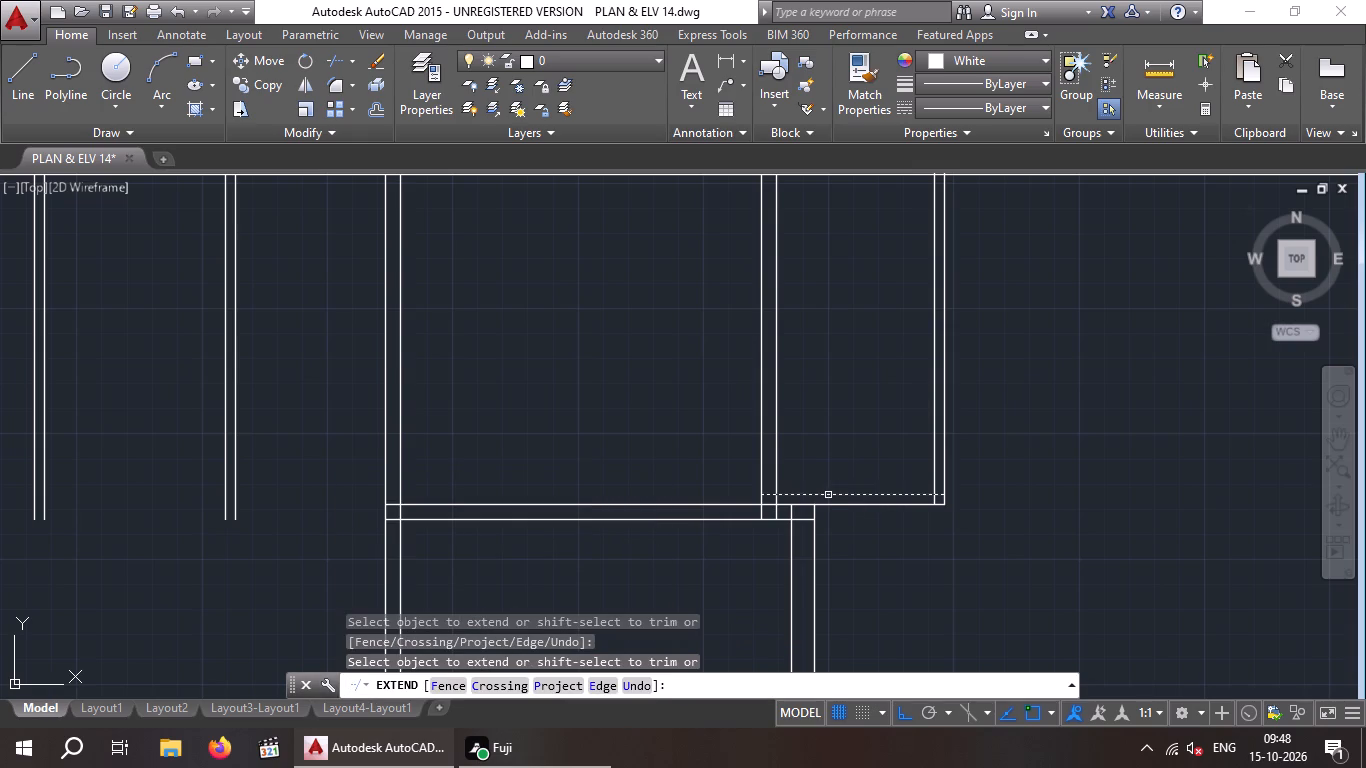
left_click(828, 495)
Erase the four horizontal and vertical wall lines of the projection beside the top-right room.
scroll(845, 448, "down", 1)
scroll(920, 531, "down", 1)
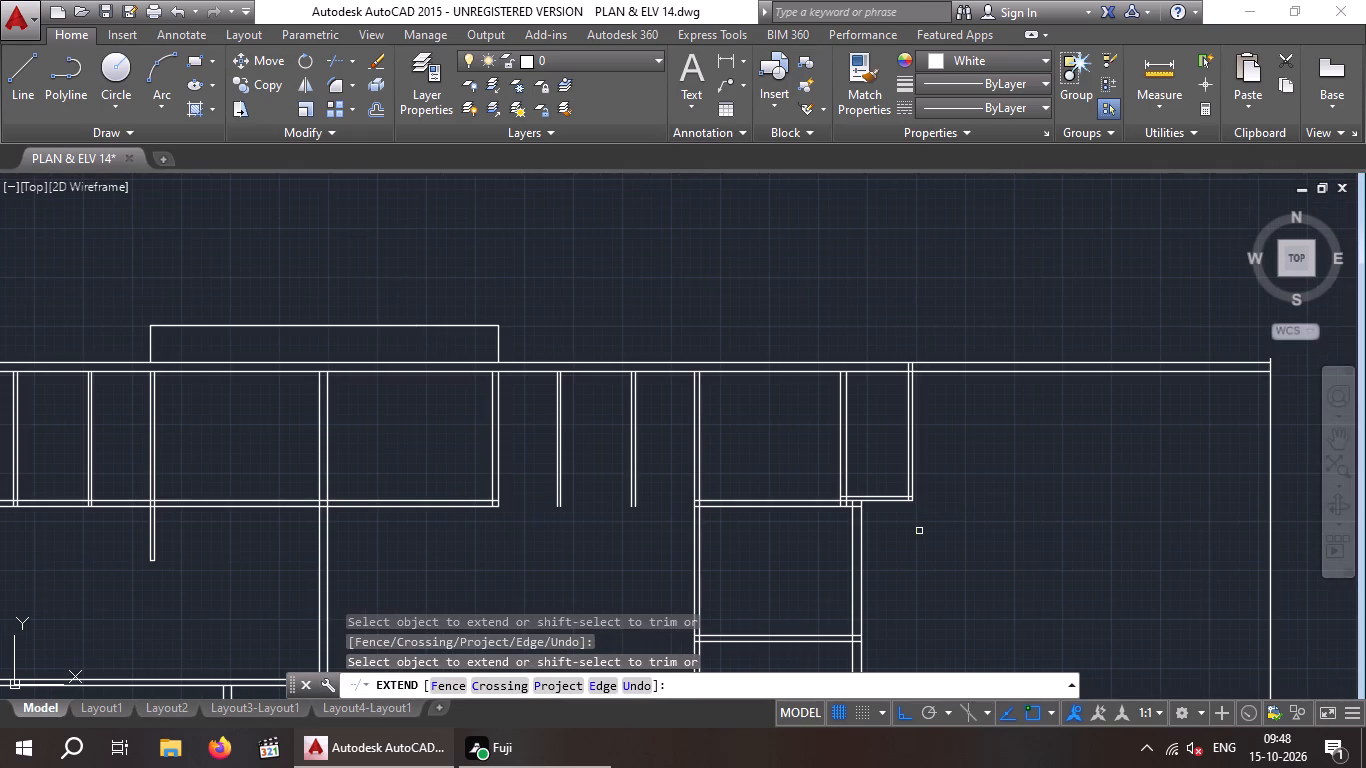
middle_click_drag(918, 530, 1049, 505)
scroll(1055, 500, "down", 1)
scroll(342, 501, "up", 2)
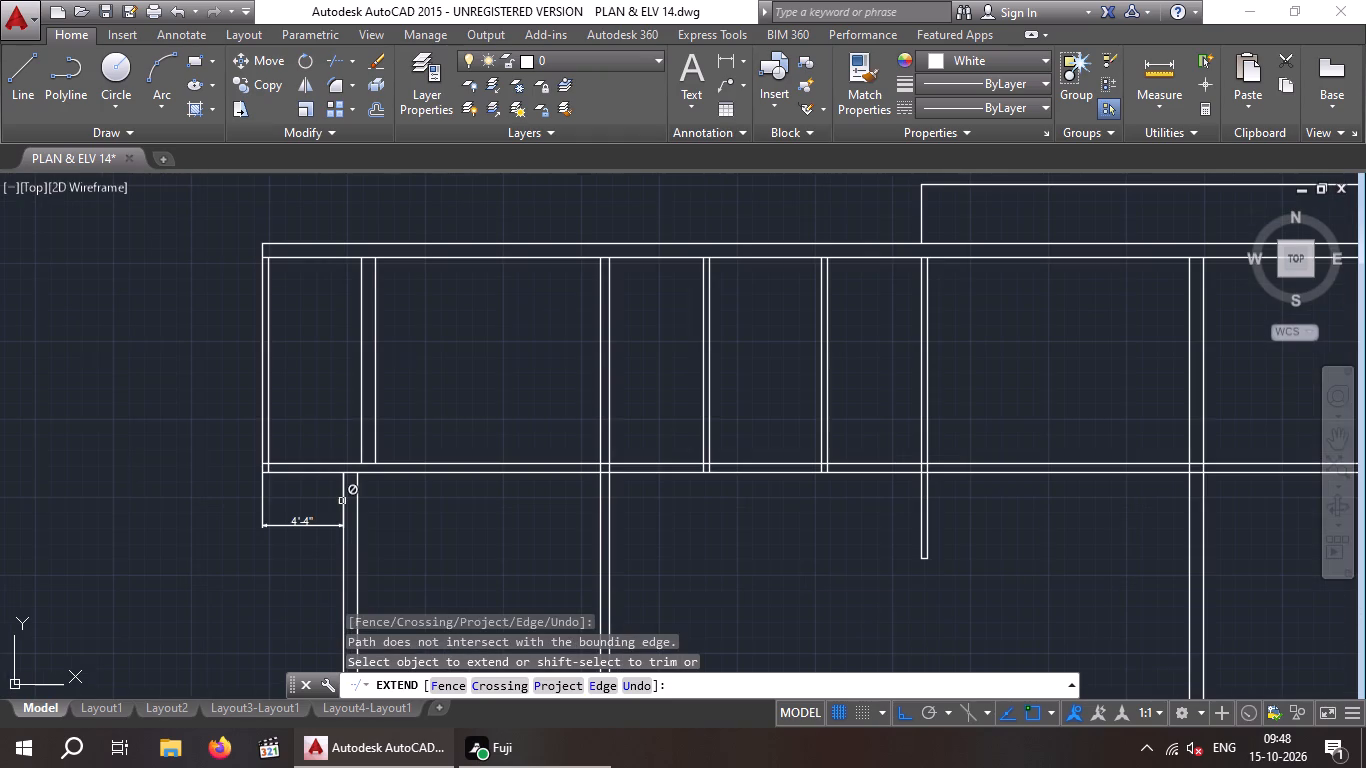
scroll(395, 477, "down", 1)
scroll(535, 490, "down", 1)
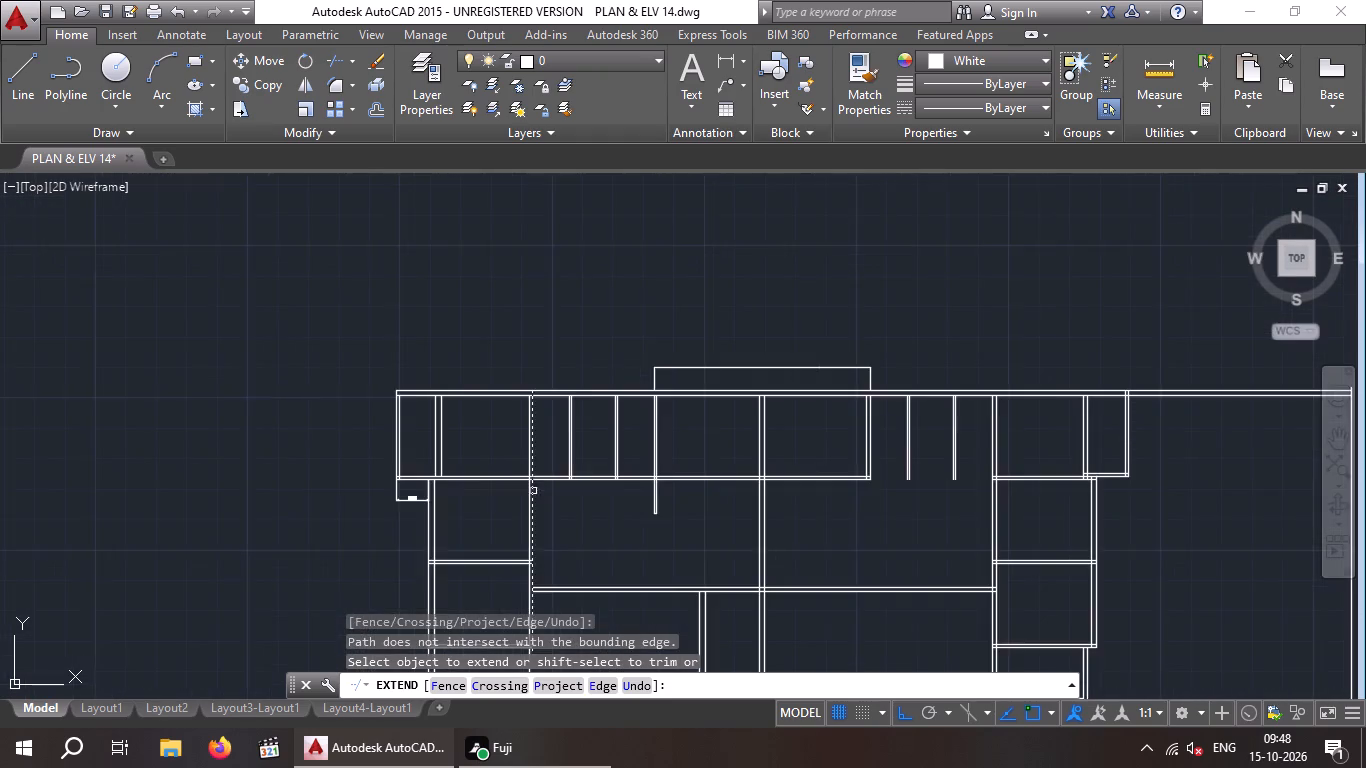
middle_click_drag(510, 492, 404, 488)
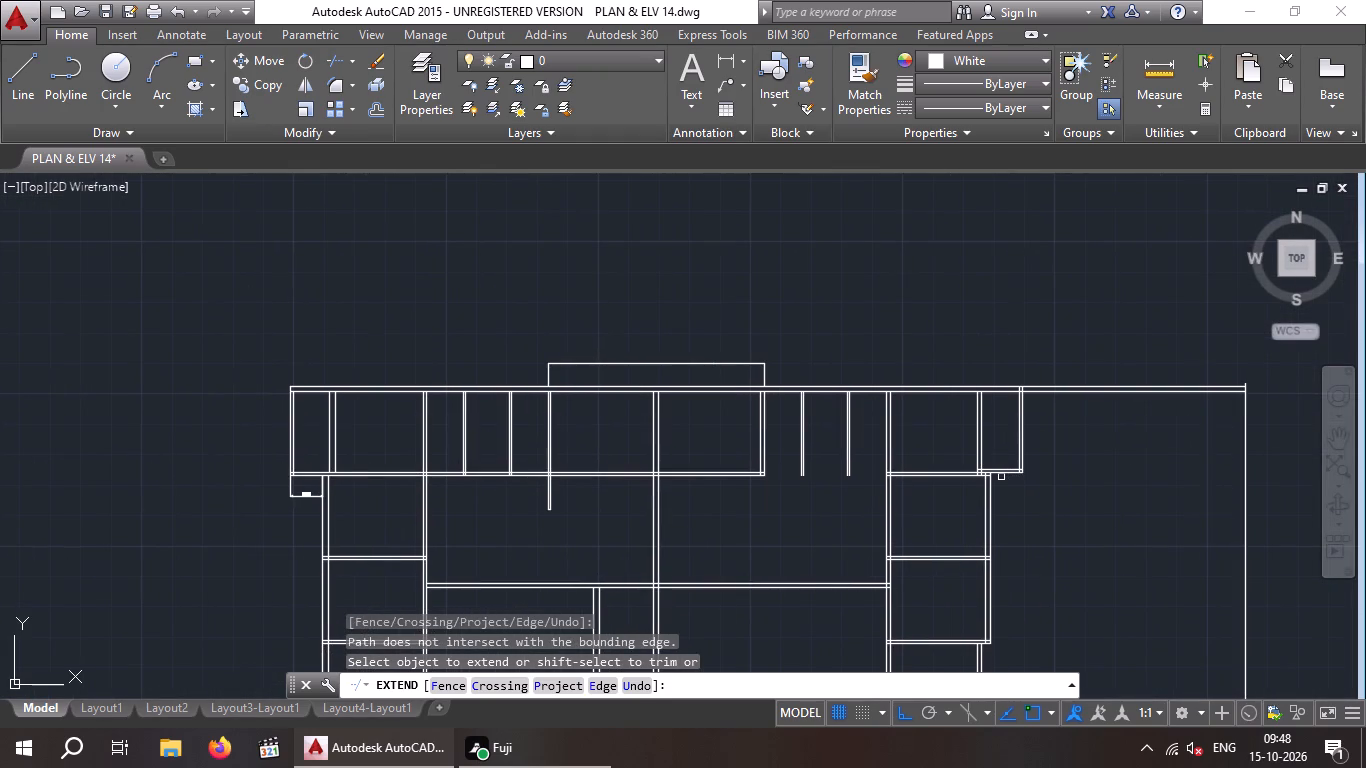
scroll(993, 477, "up", 2)
scroll(993, 477, "down", 2)
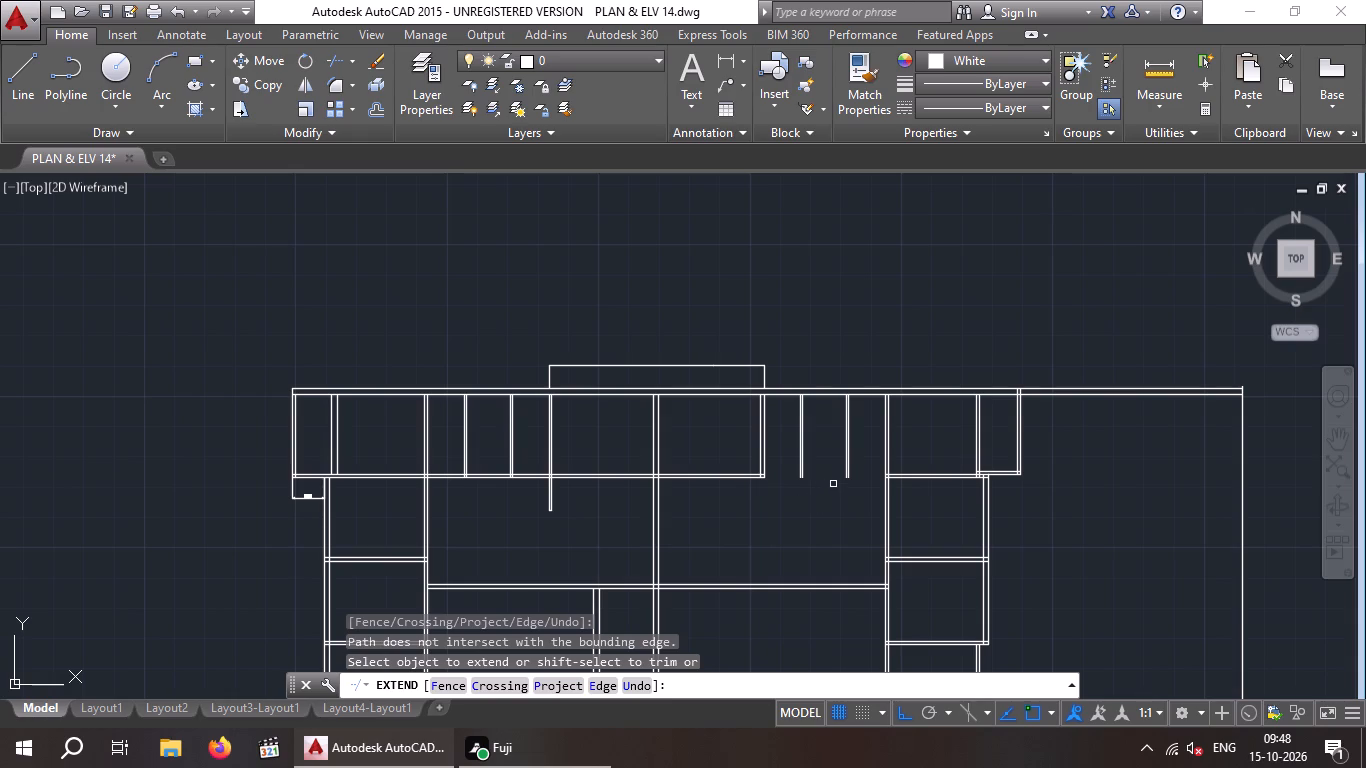
key("Escape")
key("Escape")
scroll(1034, 483, "up", 3)
left_click_drag(1002, 489, 933, 513)
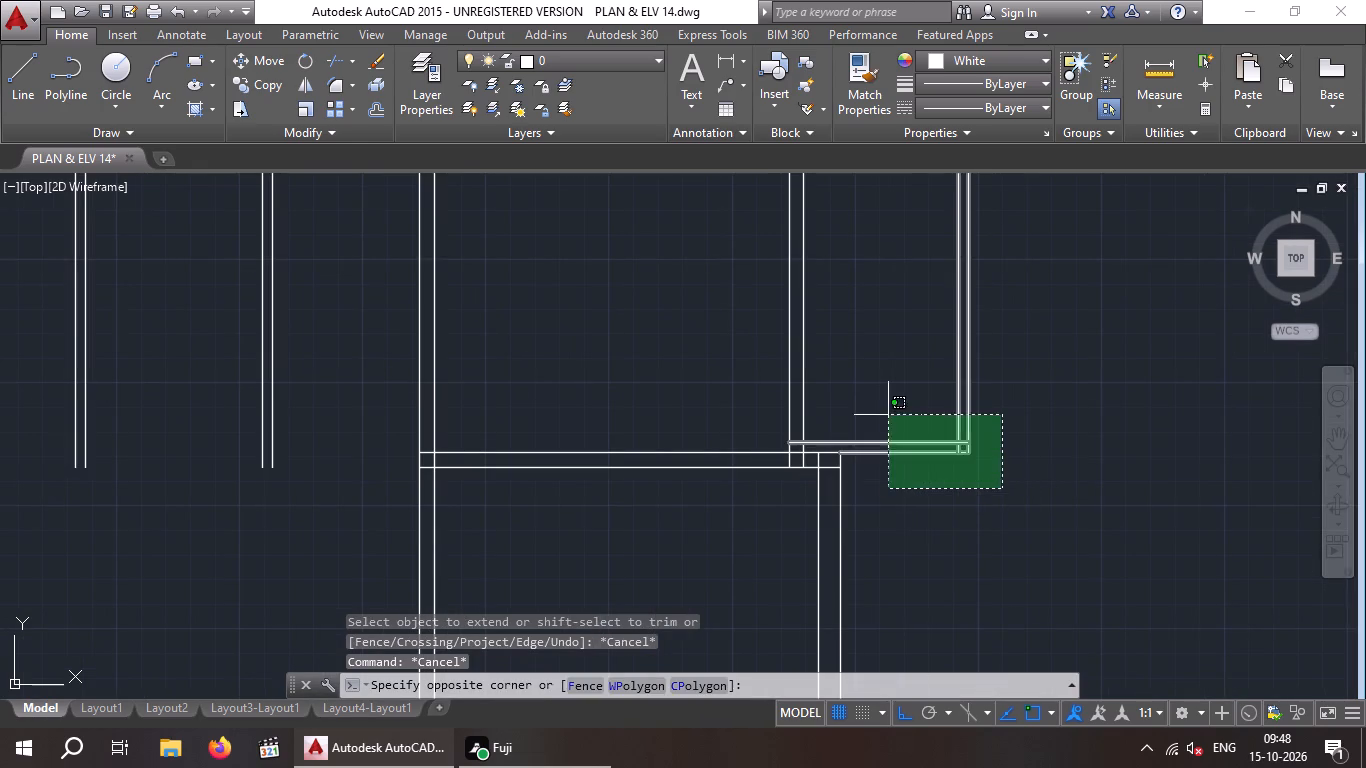
left_click(886, 411)
key("Delete")
scroll(1042, 450, "down", 3)
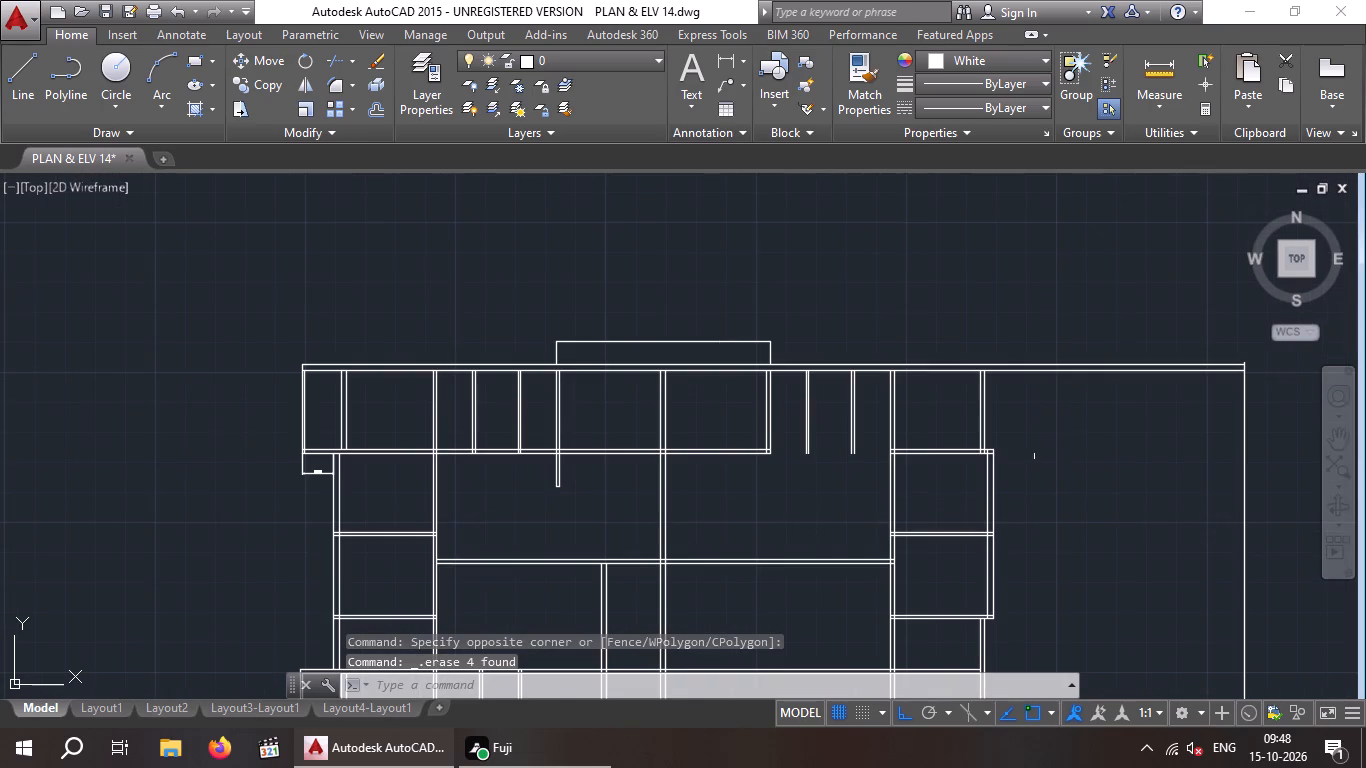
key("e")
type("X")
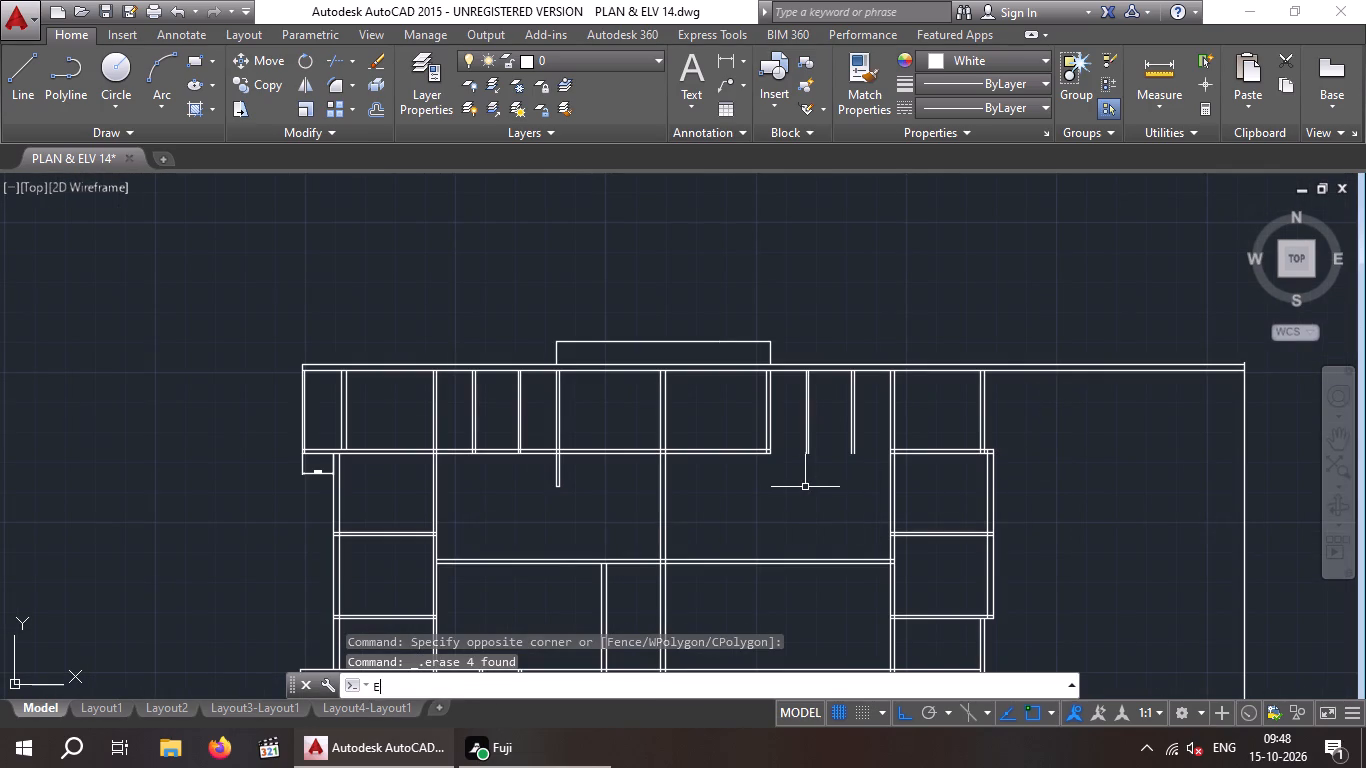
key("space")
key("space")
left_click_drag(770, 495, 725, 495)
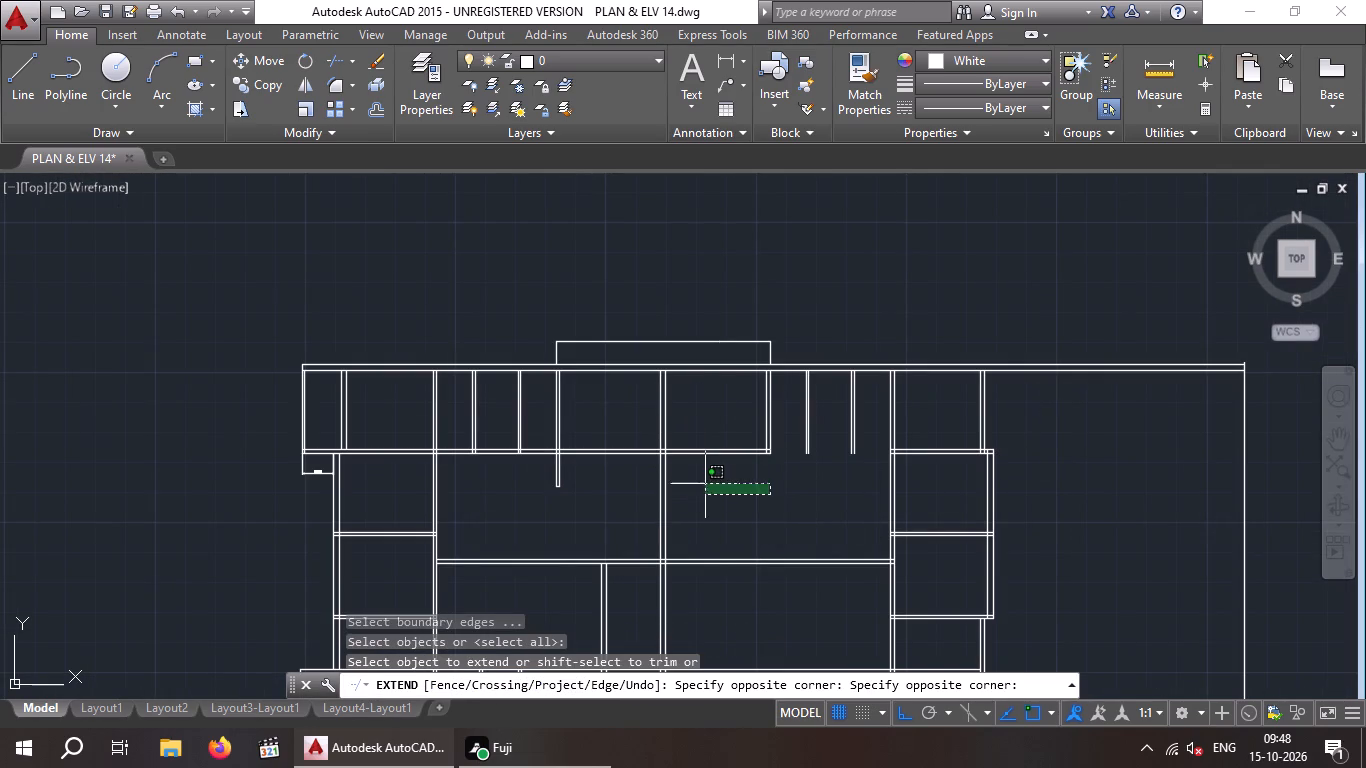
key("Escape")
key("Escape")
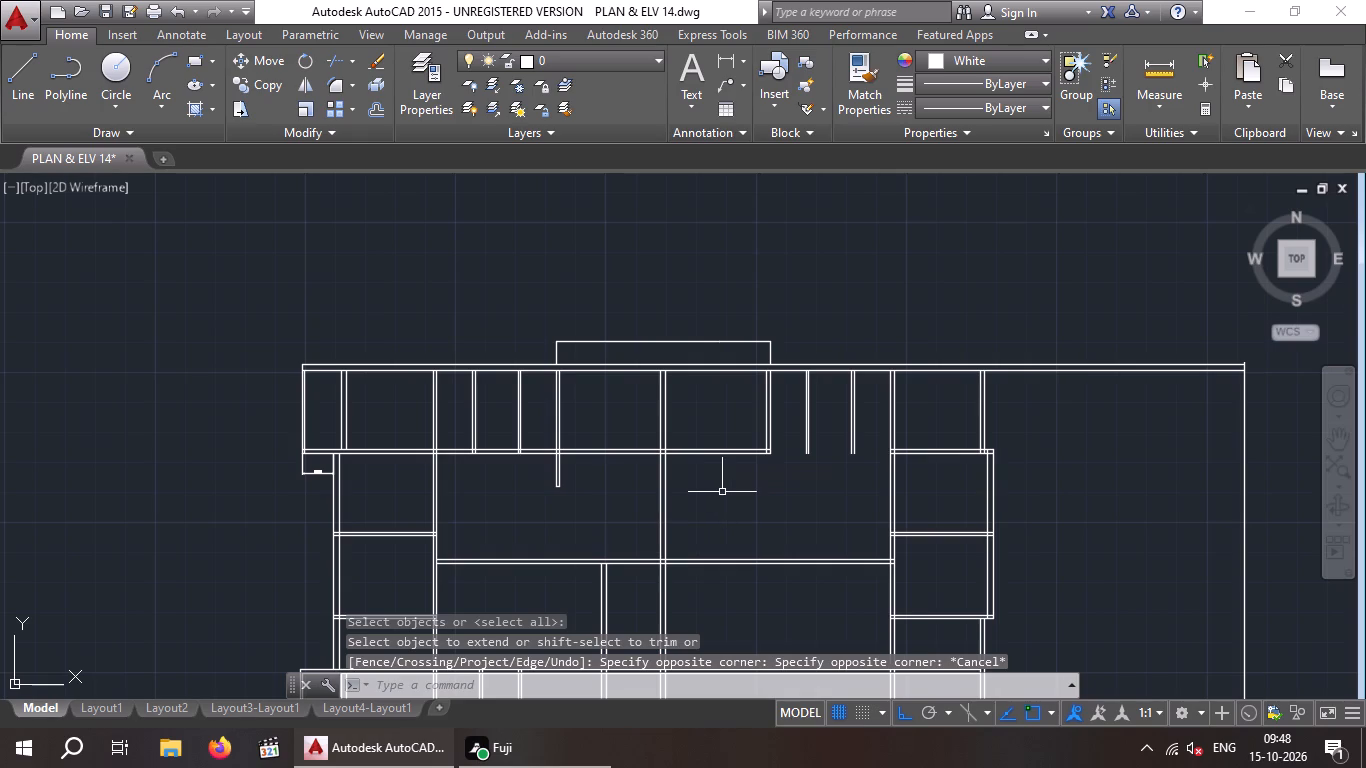
Extend both lines of the top rooms' lower horizontal wall across the short partitions to the right-hand rooms' outer wall.
type("EX")
key("space")
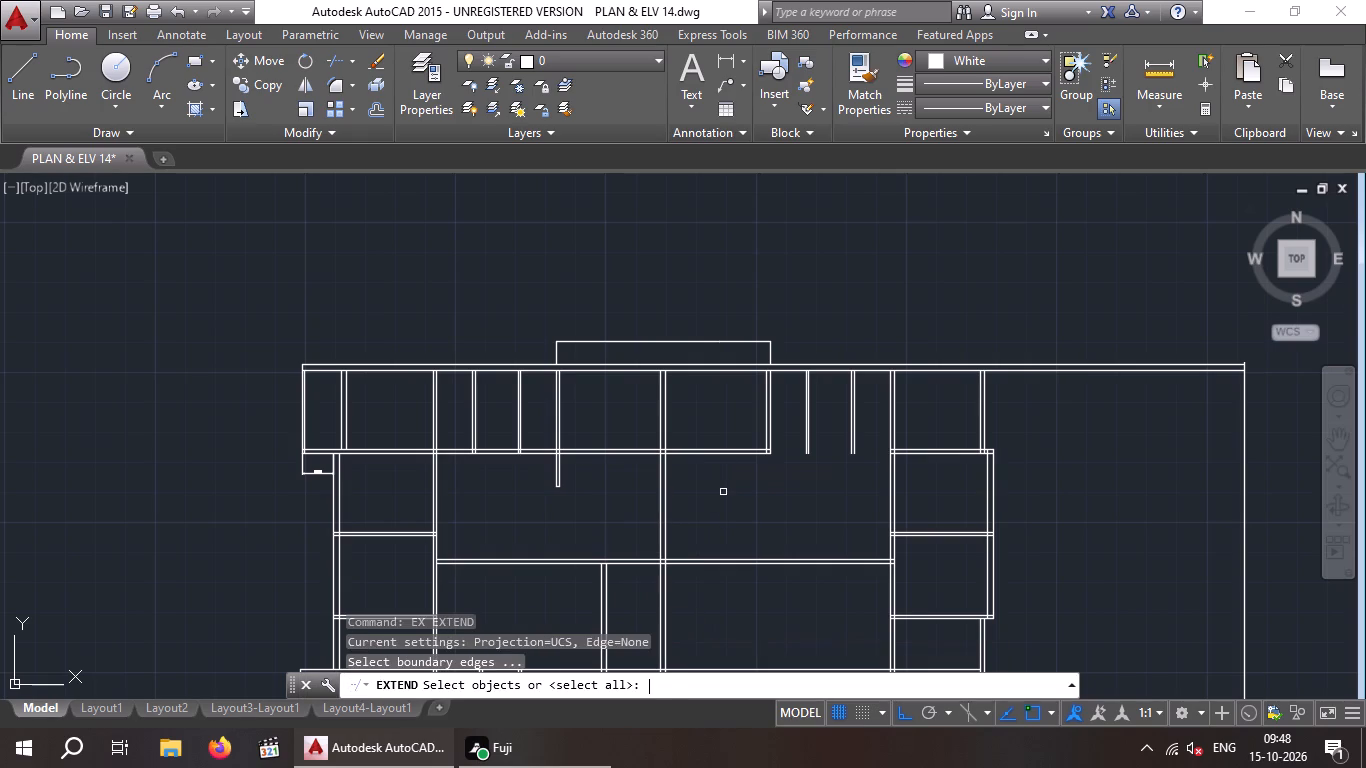
key("space")
left_click_drag(739, 502, 712, 484)
left_click(700, 434)
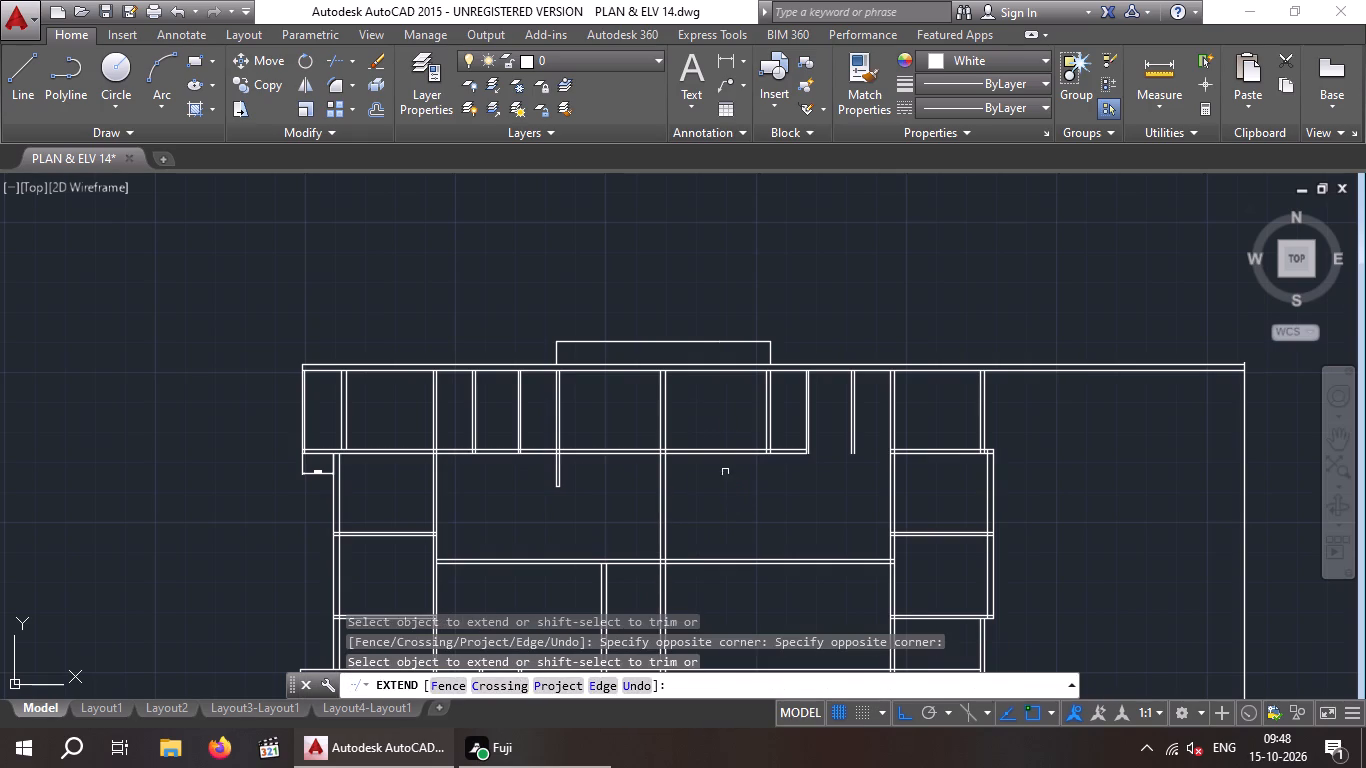
left_click_drag(735, 515, 693, 481)
left_click(692, 410)
left_click_drag(727, 507, 705, 478)
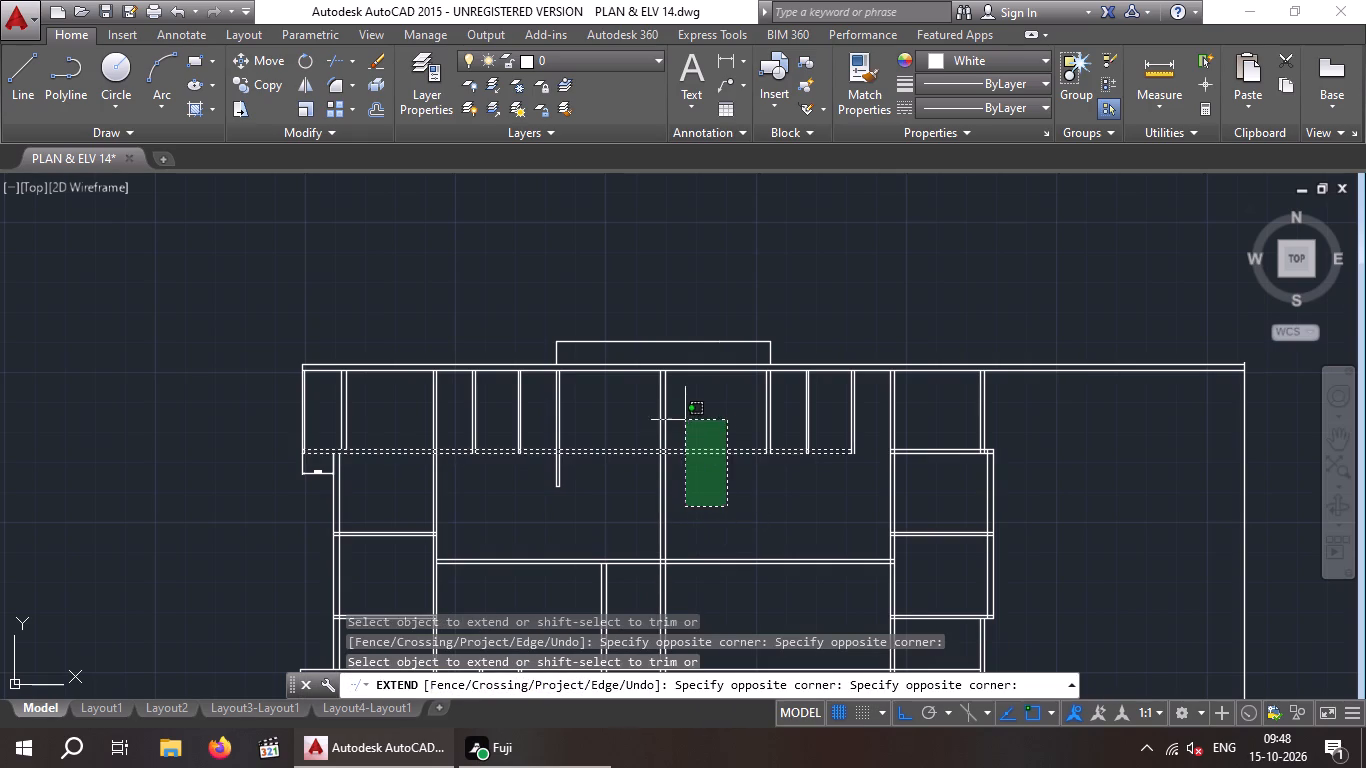
left_click(685, 420)
left_click_drag(739, 516, 713, 480)
left_click(704, 419)
left_click_drag(741, 515, 702, 493)
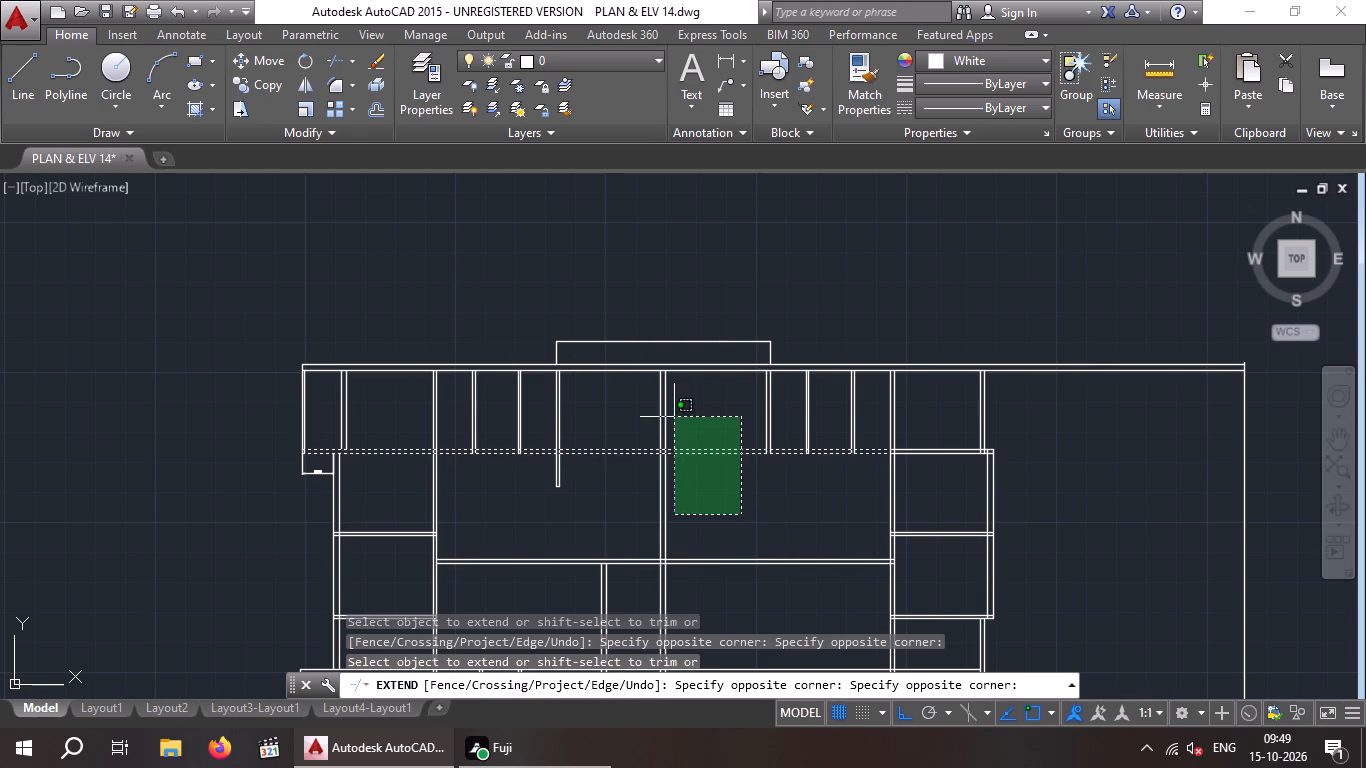
left_click(674, 417)
left_click_drag(757, 511, 712, 491)
left_click(686, 430)
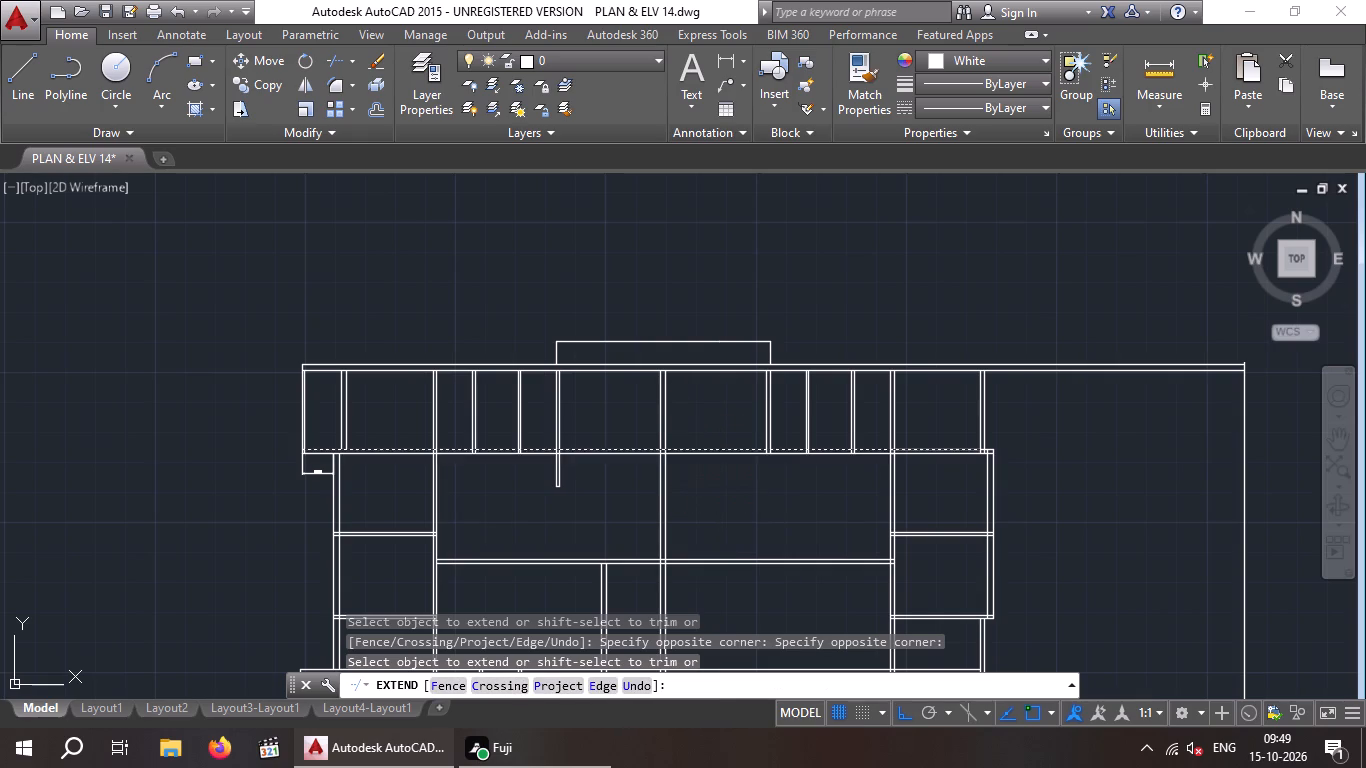
left_click_drag(735, 514, 711, 486)
left_click(692, 423)
left_click_drag(727, 506, 705, 489)
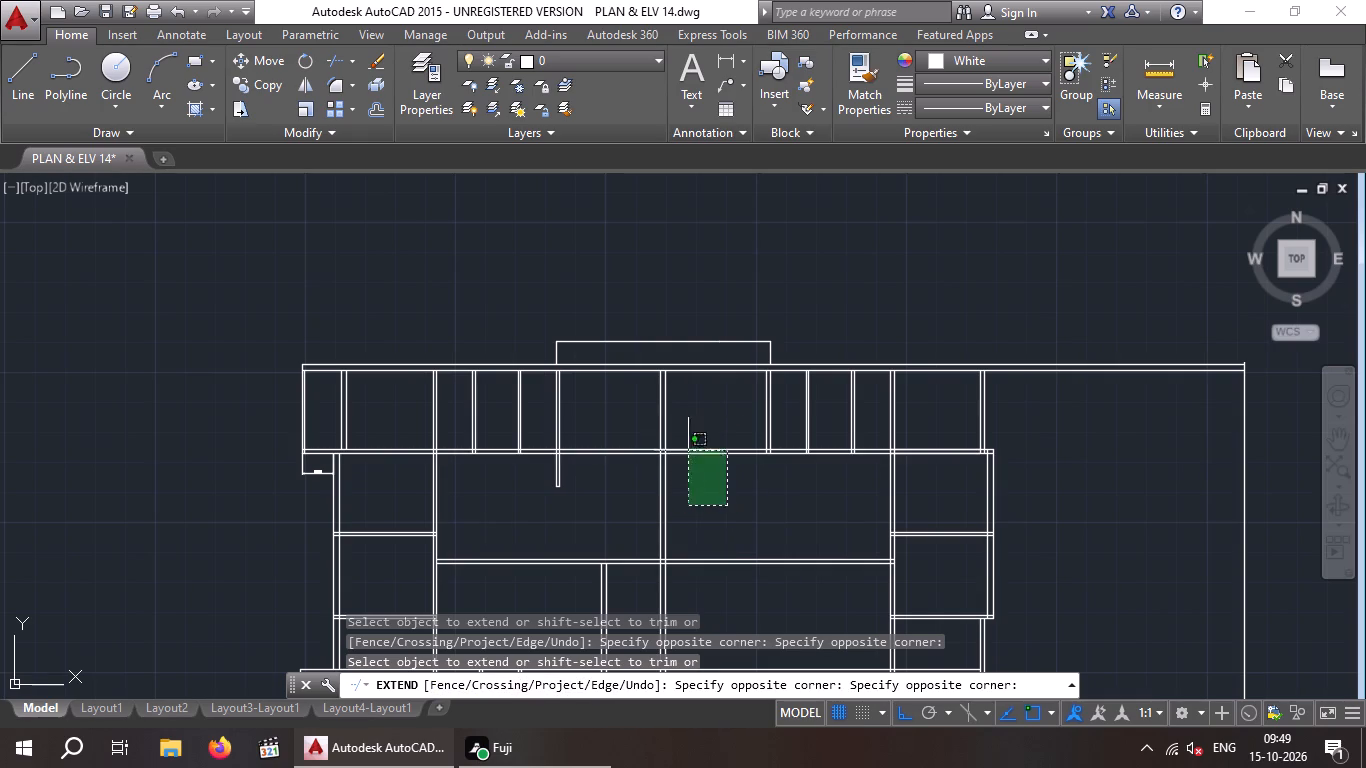
left_click(688, 419)
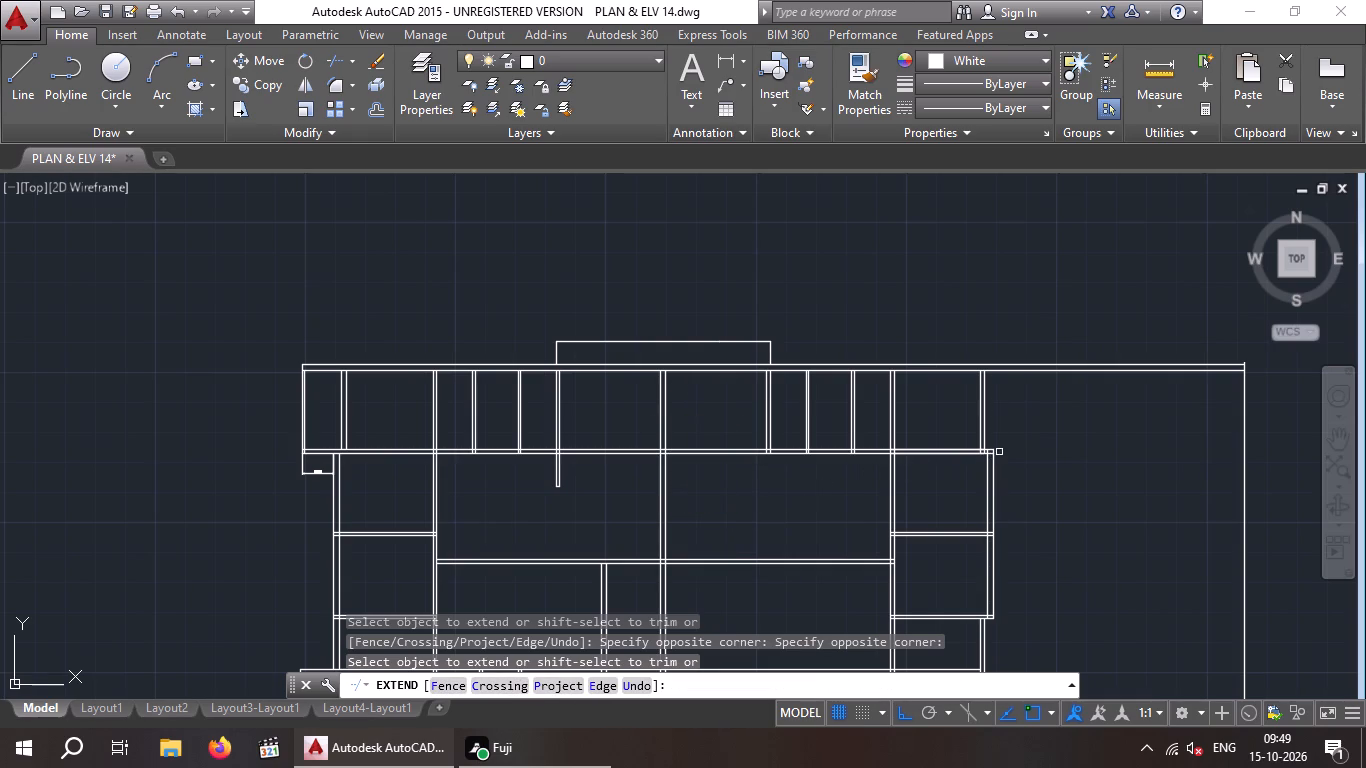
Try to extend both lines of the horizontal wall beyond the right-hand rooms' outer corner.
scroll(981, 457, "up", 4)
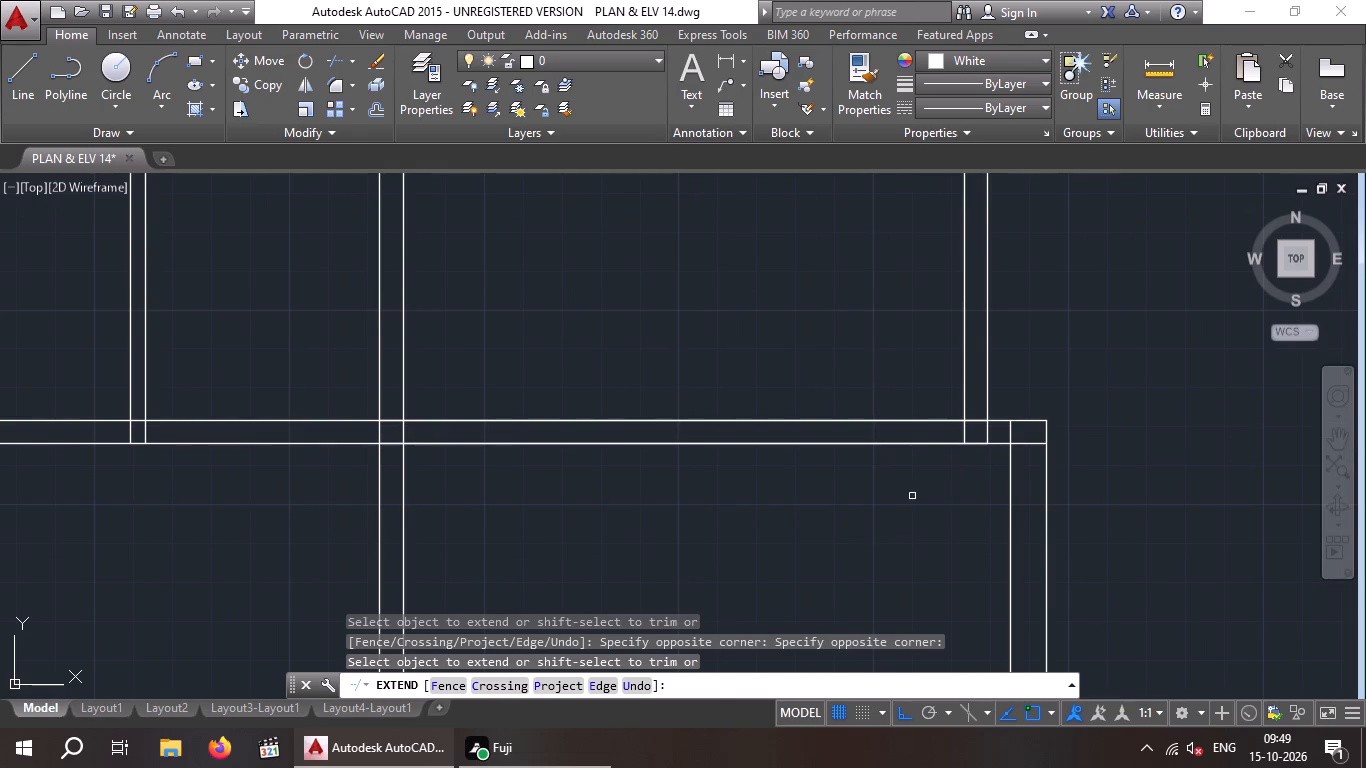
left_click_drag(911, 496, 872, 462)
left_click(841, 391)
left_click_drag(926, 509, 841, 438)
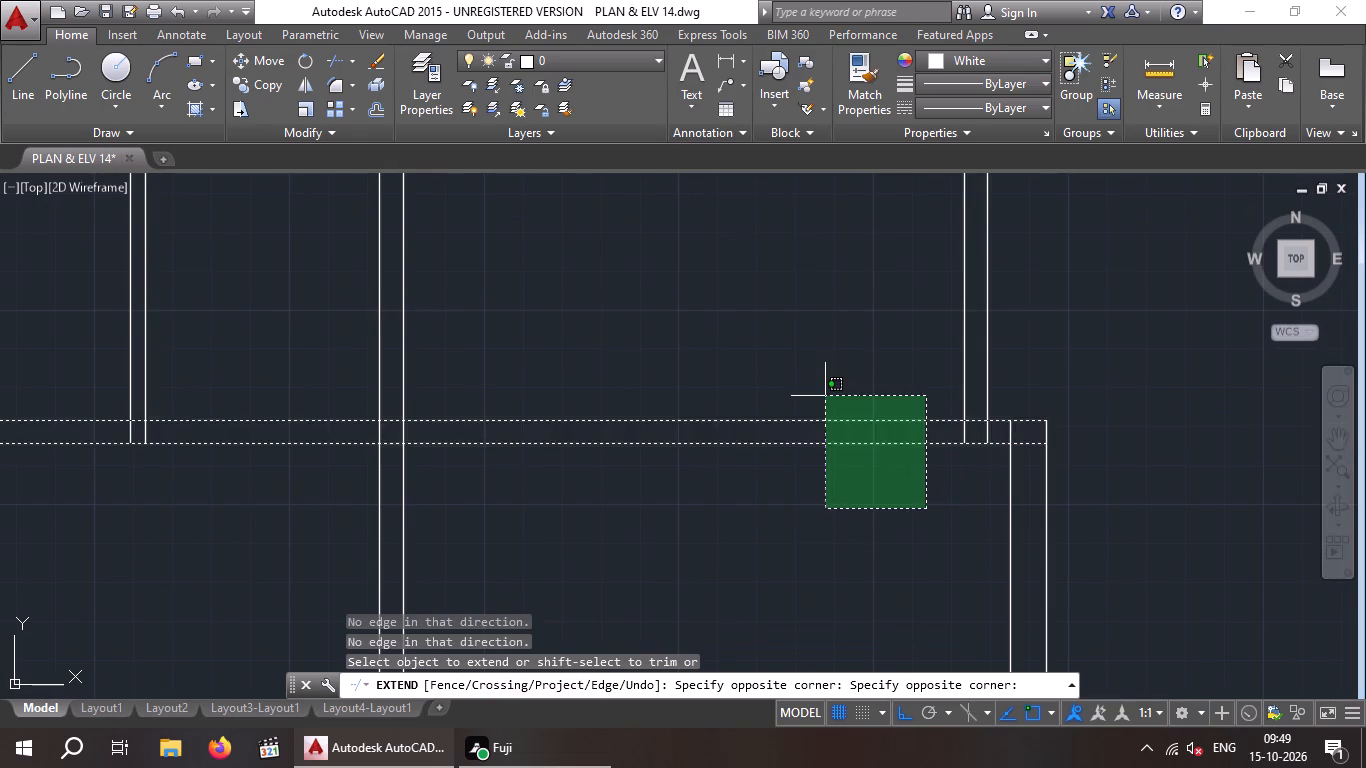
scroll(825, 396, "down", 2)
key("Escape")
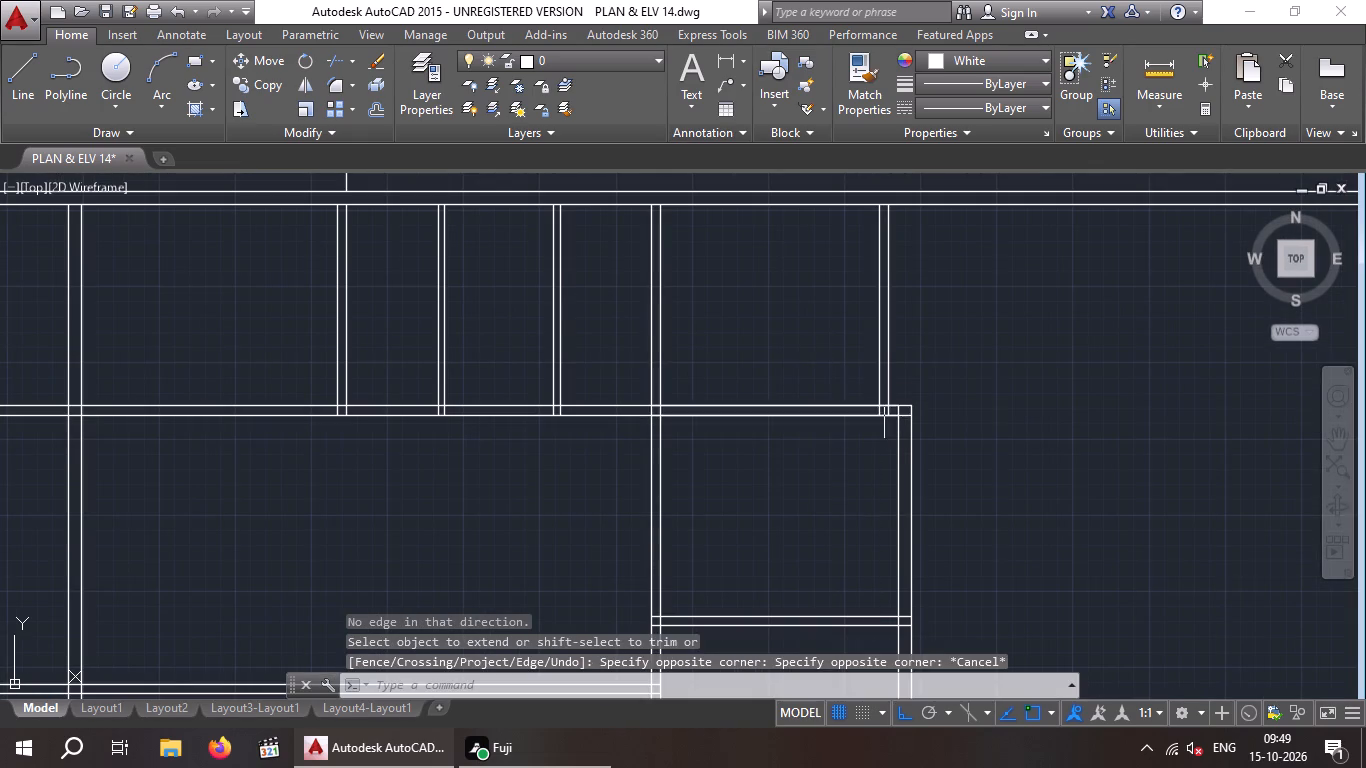
Examine the corner where the extended horizontal wall meets the right-hand rooms' outer wall.
scroll(901, 418, "up", 4)
scroll(922, 427, "down", 1)
middle_click_drag(914, 426, 687, 460)
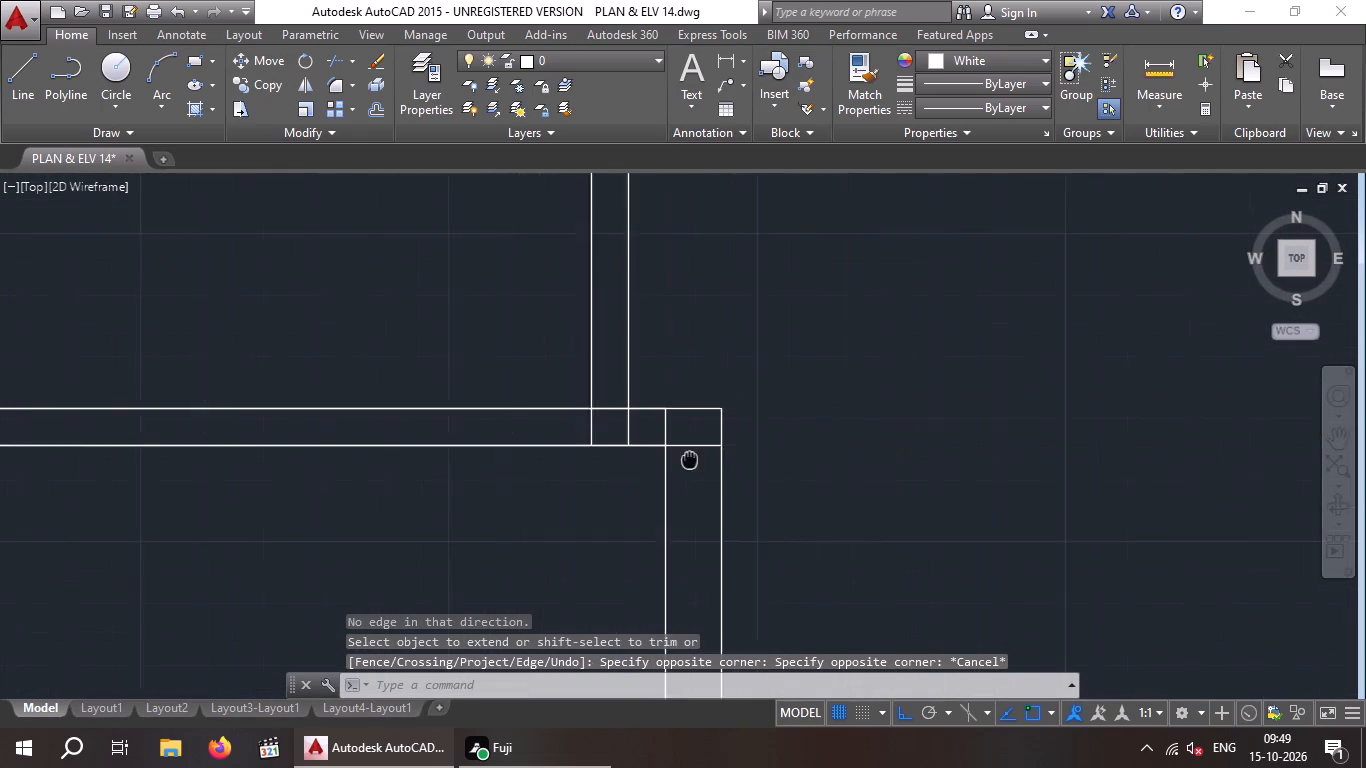
middle_click_drag(687, 460, 683, 460)
left_click(691, 468)
scroll(681, 362, "down", 1)
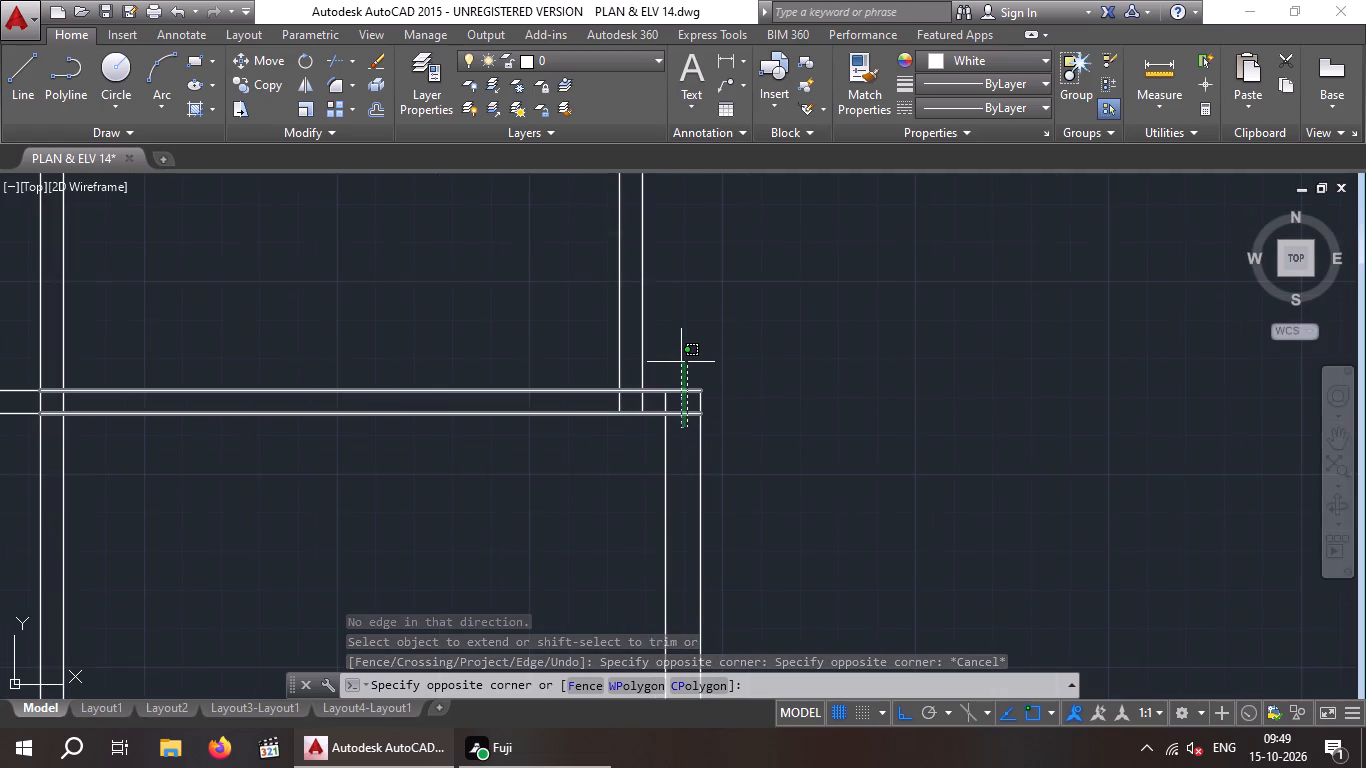
scroll(681, 362, "down", 3)
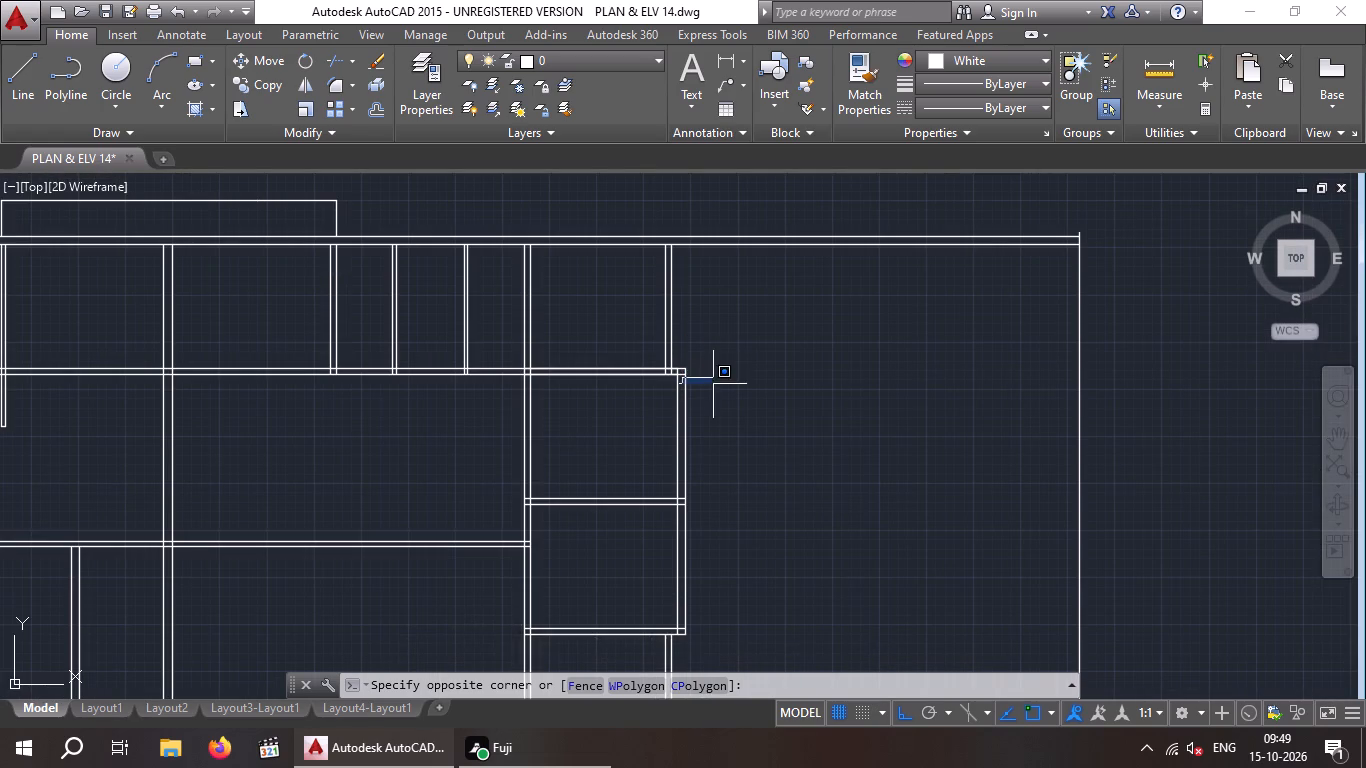
key("Escape")
scroll(688, 362, "up", 4)
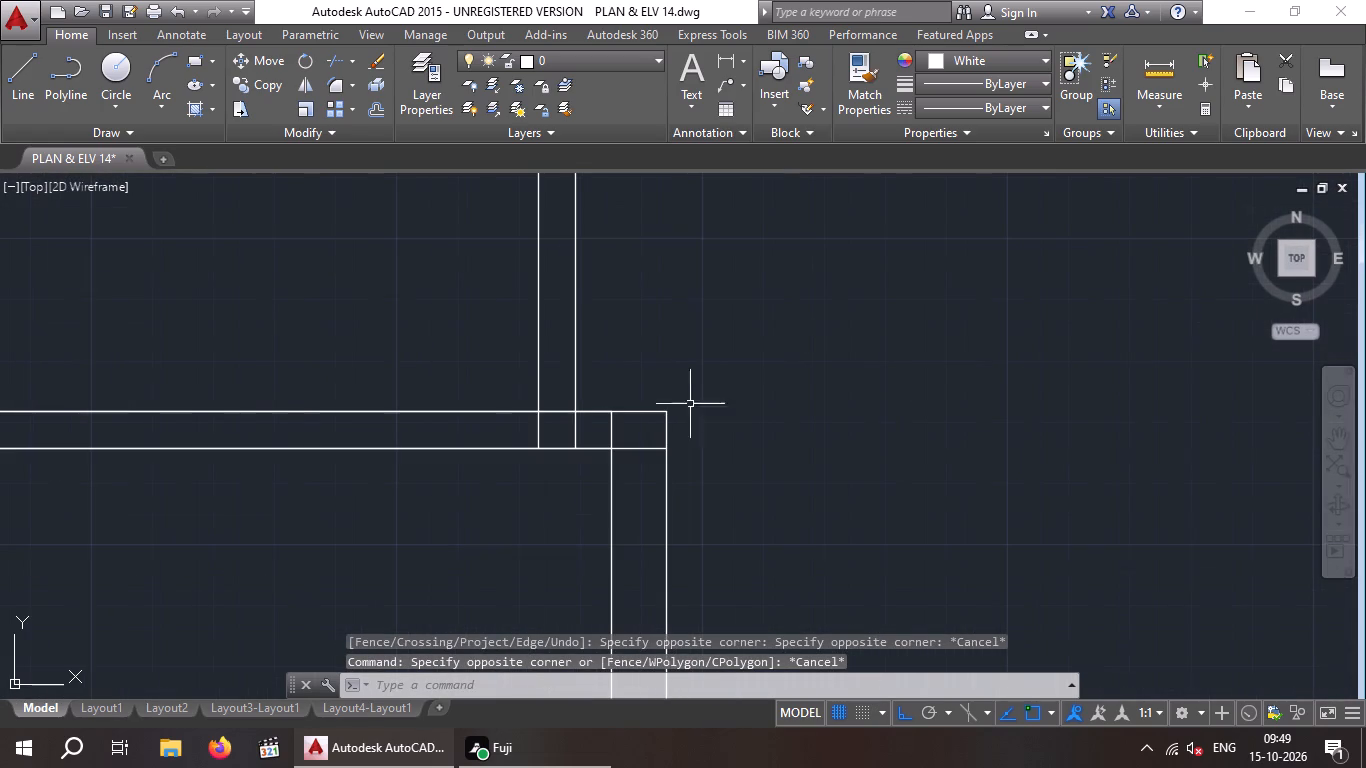
scroll(685, 416, "down", 5)
middle_click(746, 414)
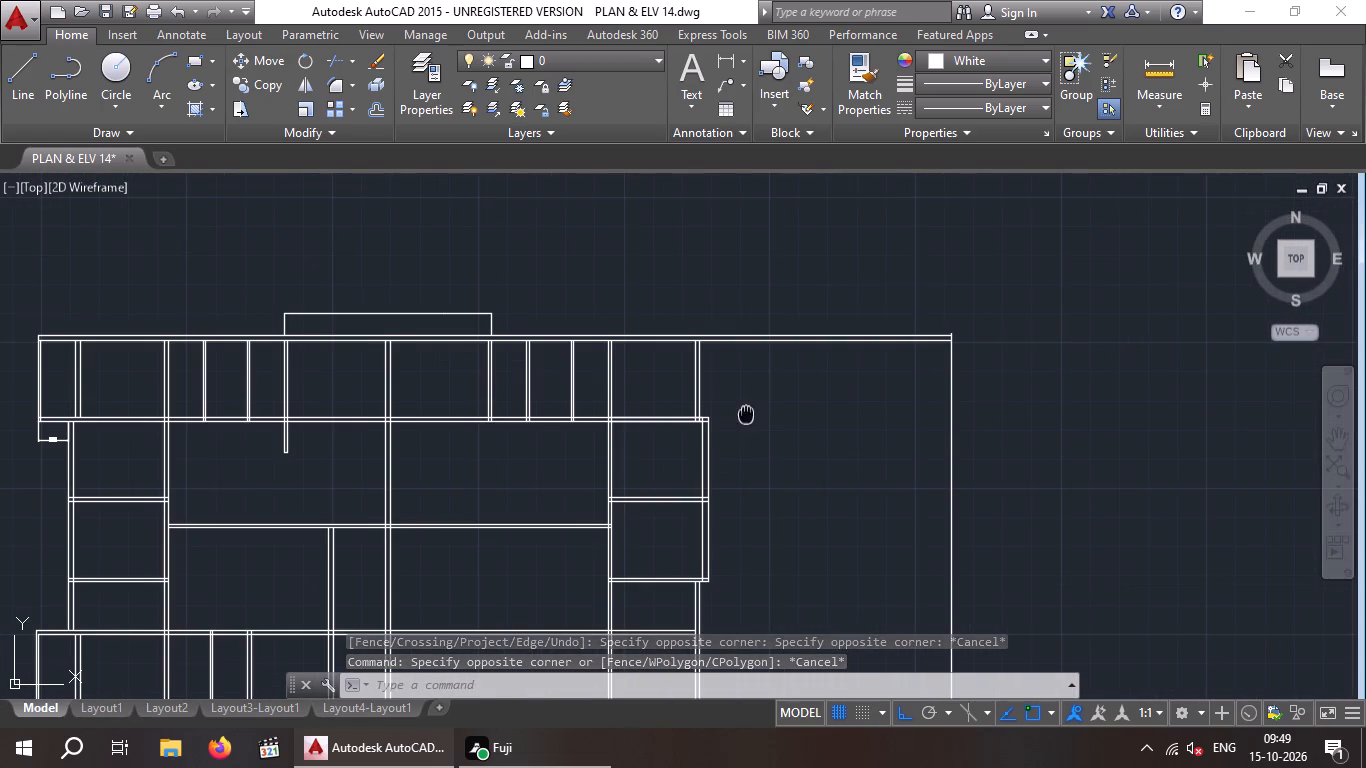
middle_click(739, 421)
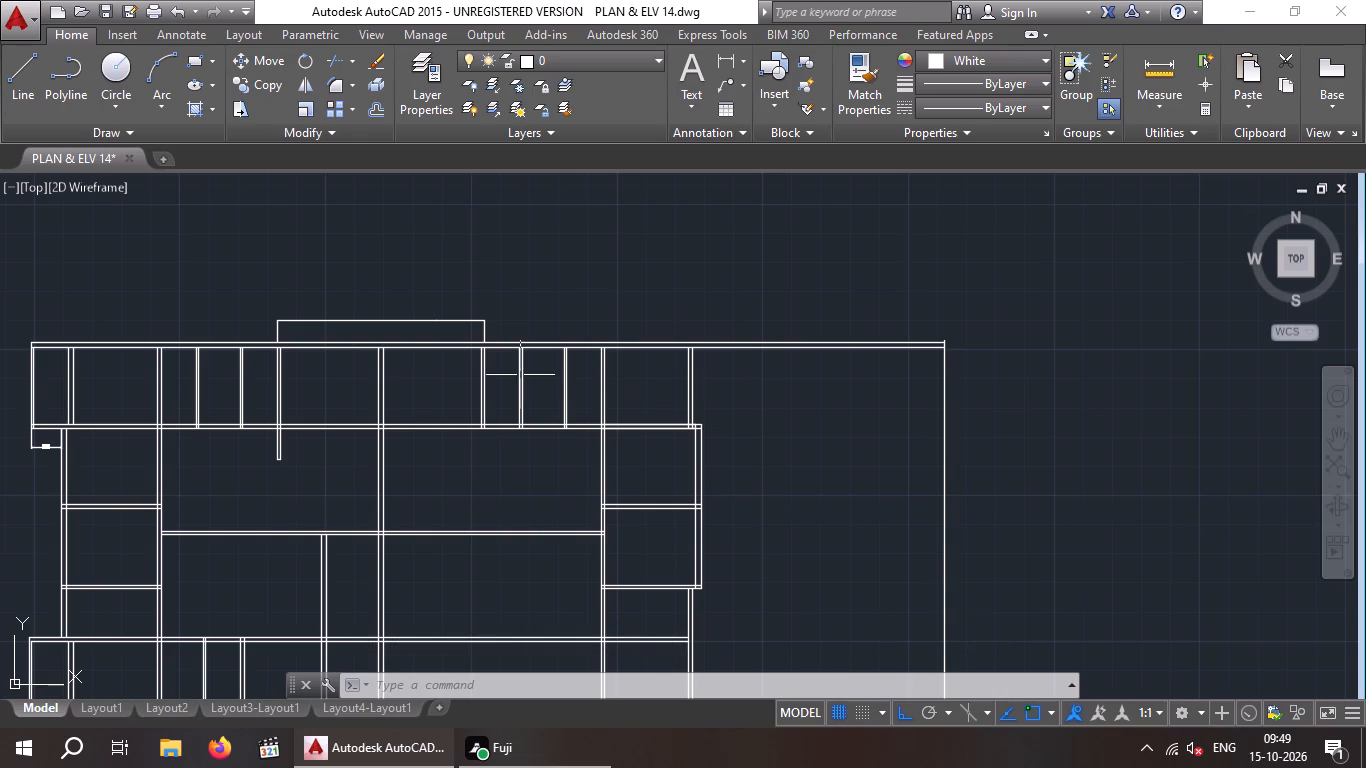
Draw a line 4'4" outward from the right-hand outer wall at the horizontal wall's lower line, continuing up to the top wall's outer line.
left_click(22, 78)
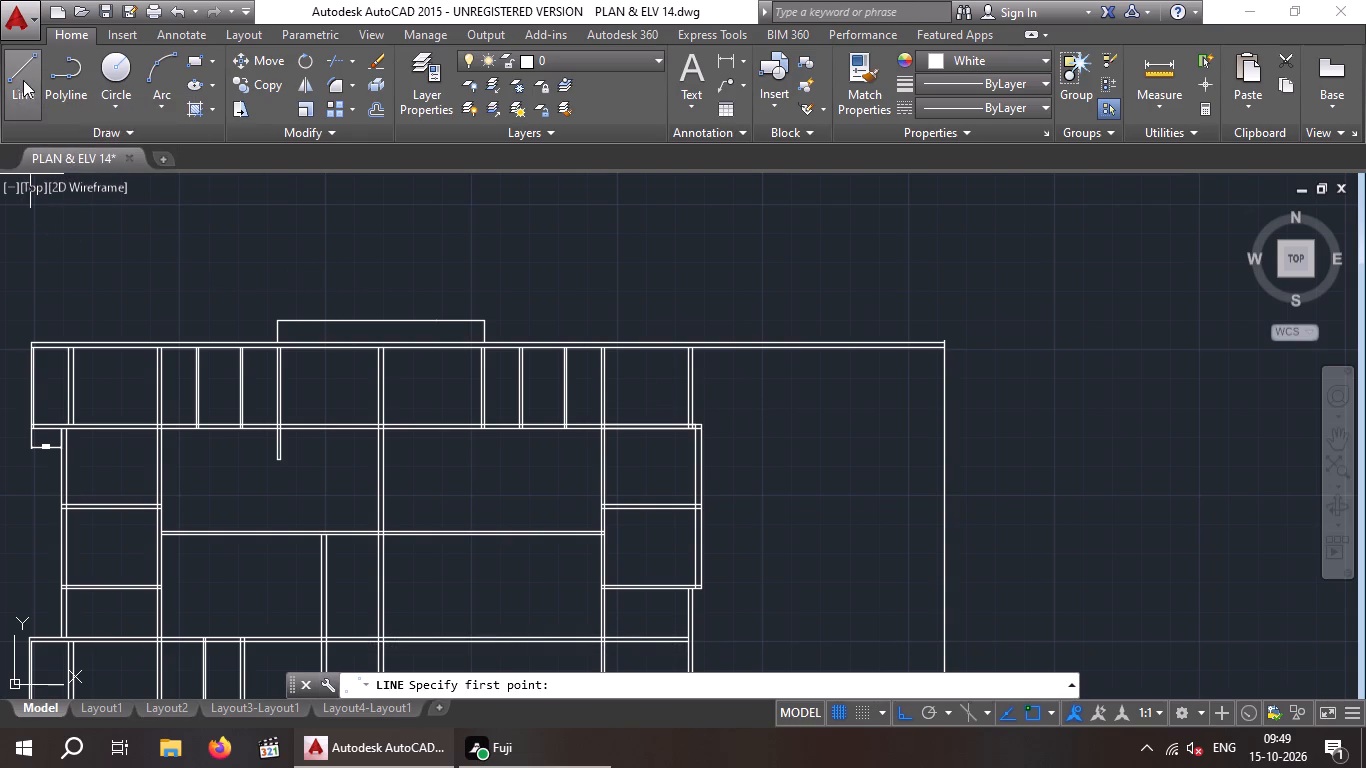
scroll(702, 431, "up", 2)
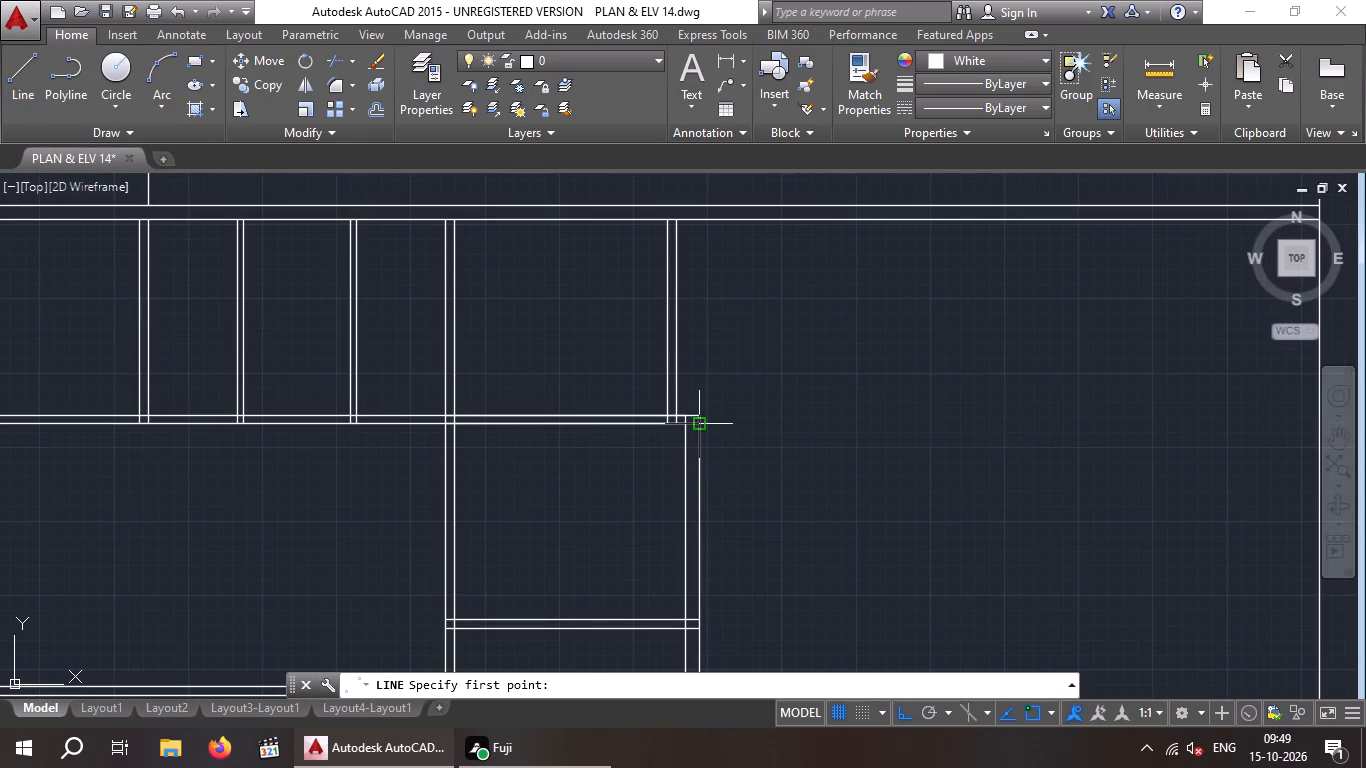
left_click_drag(699, 426, 747, 430)
type("4'")
type("4\"")
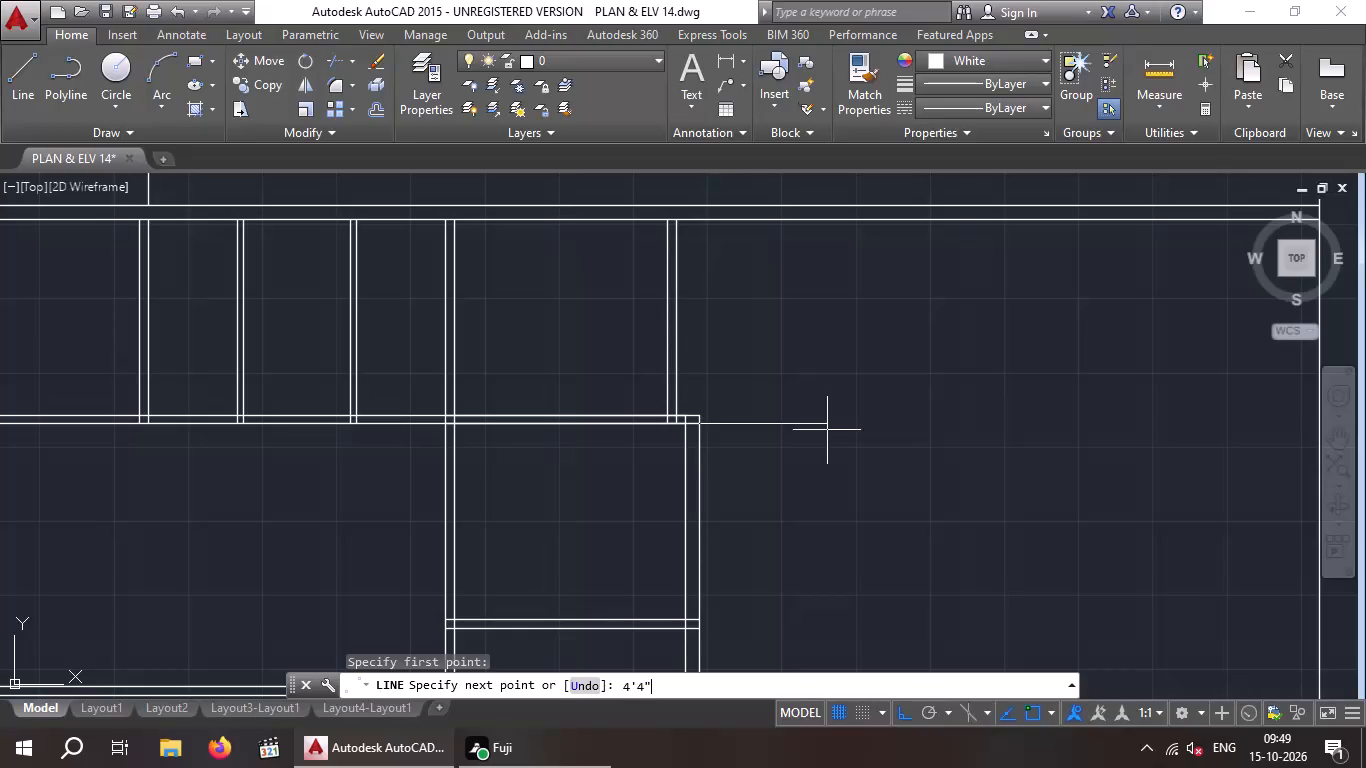
key("Return")
scroll(668, 187, "down", 1)
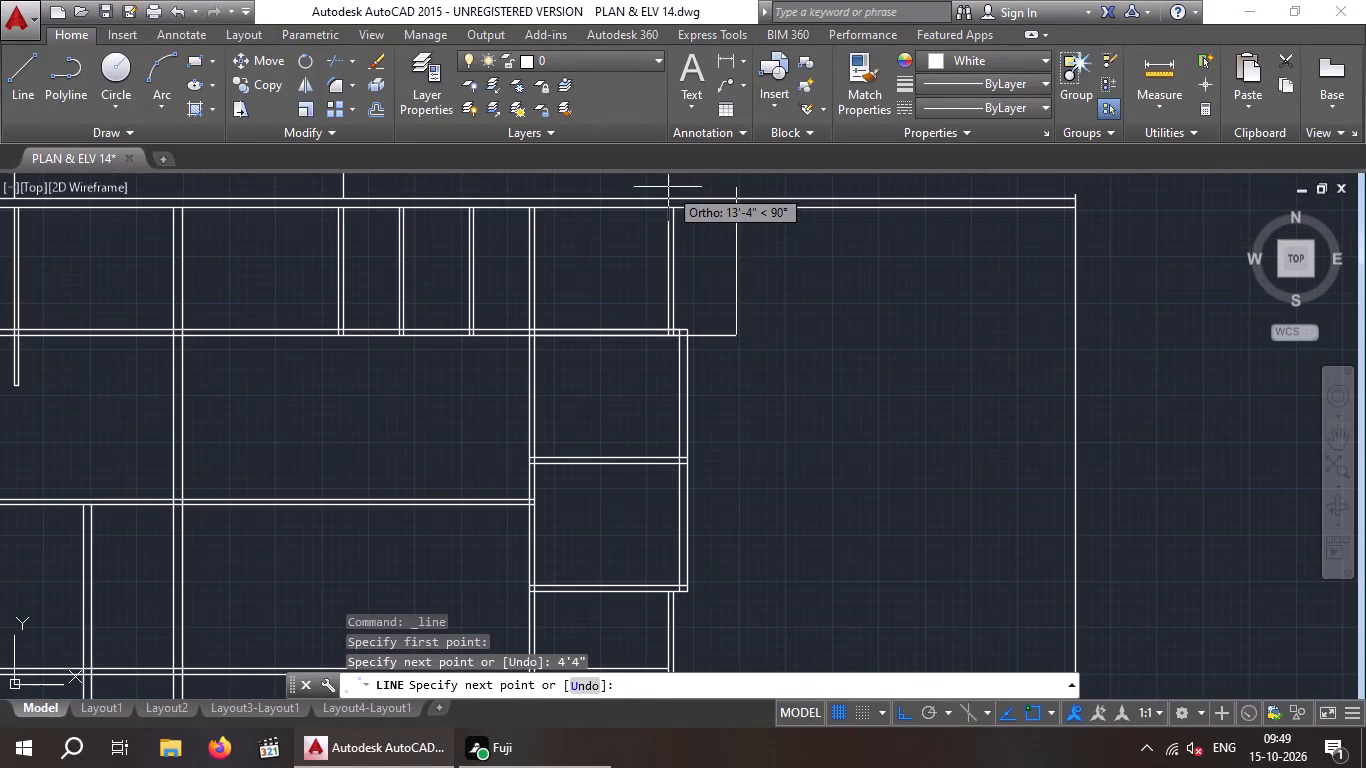
scroll(734, 201, "up", 2)
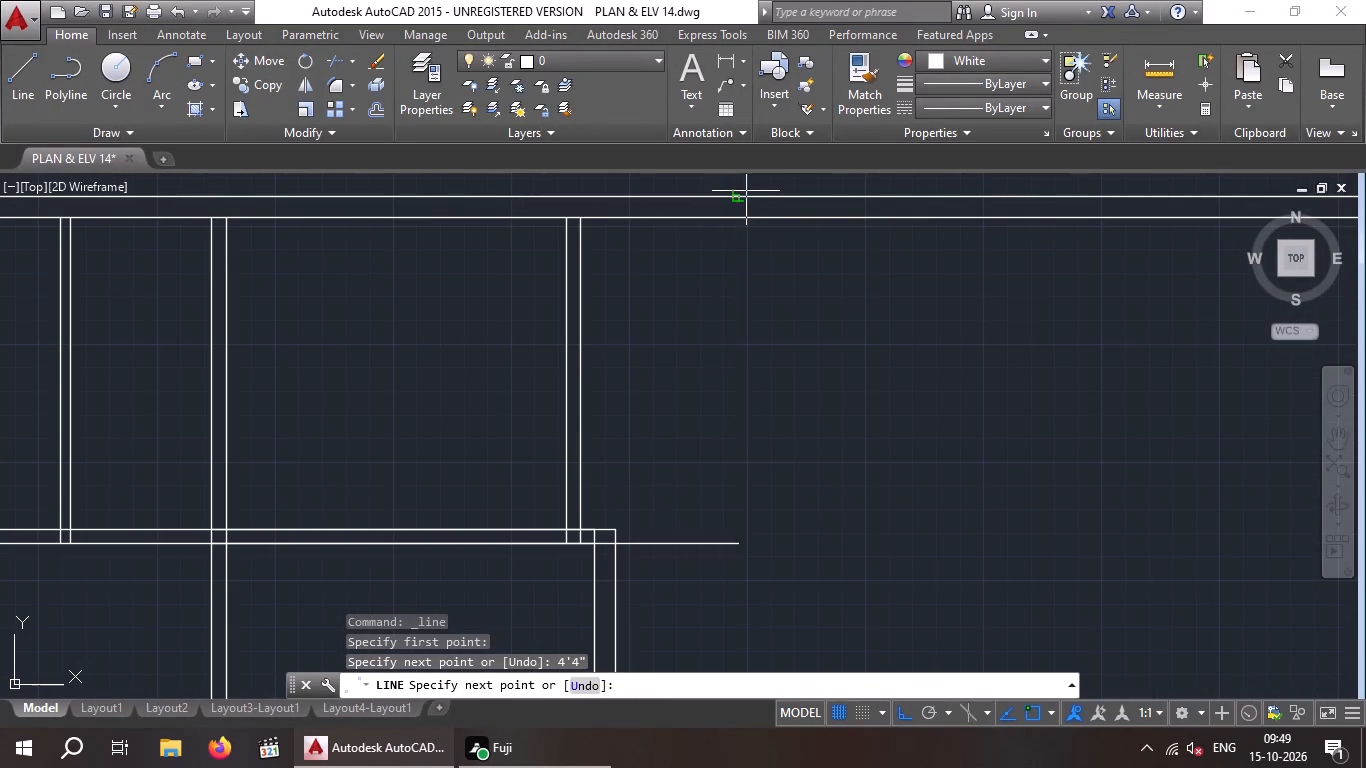
left_click(740, 197)
key("Escape")
key("Escape")
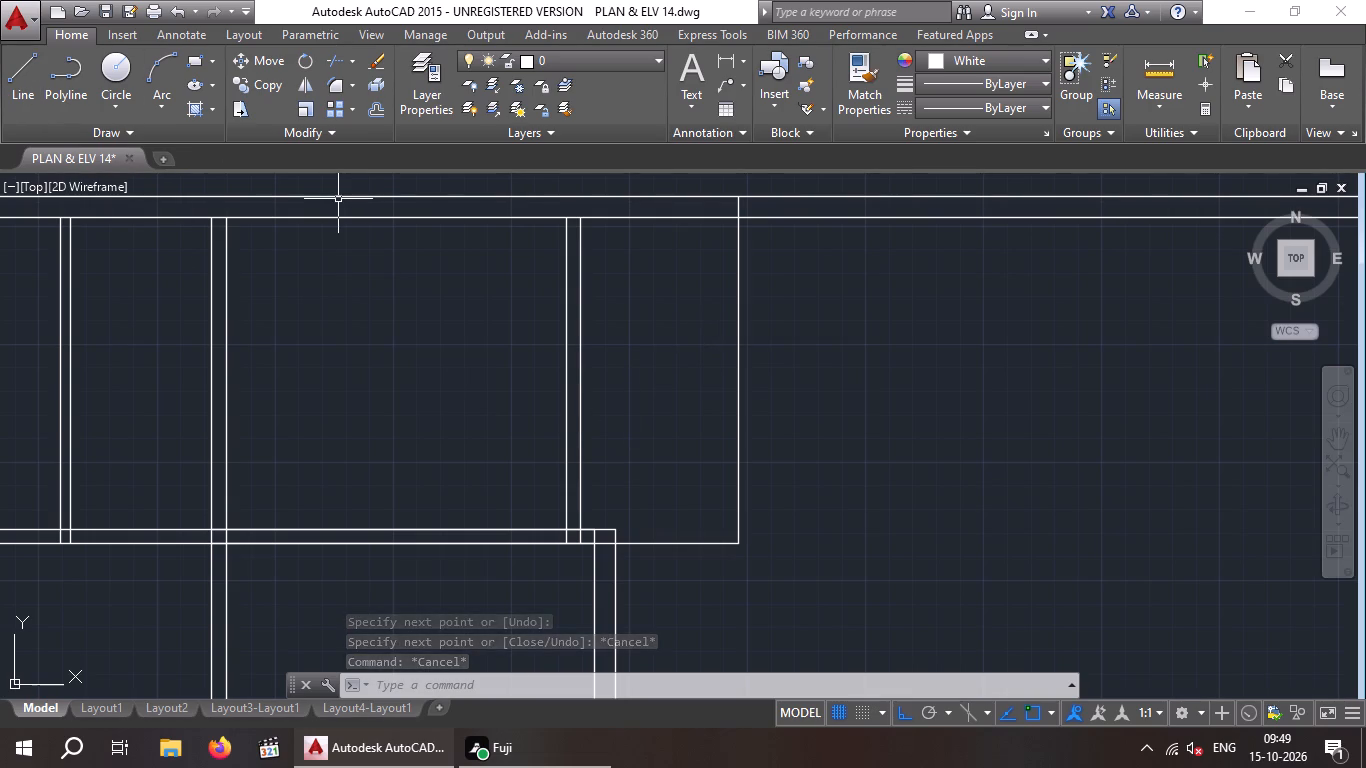
Offset the vertical outer line of the projection beside the top-right room 4" inward.
key("o")
key("Return")
key("4")
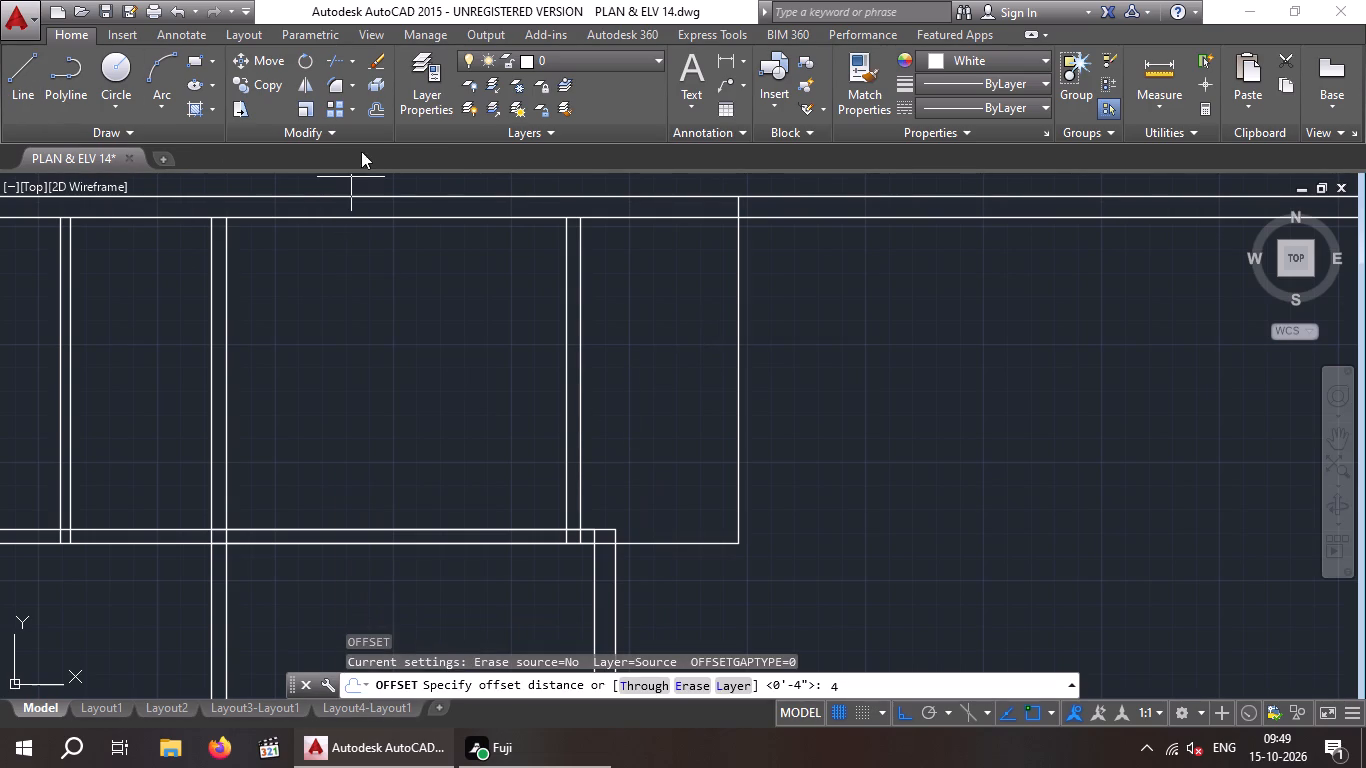
key("shift+quotedbl")
key("Return")
left_click_drag(737, 311, 694, 321)
left_click(684, 321)
key("Escape")
key("Escape")
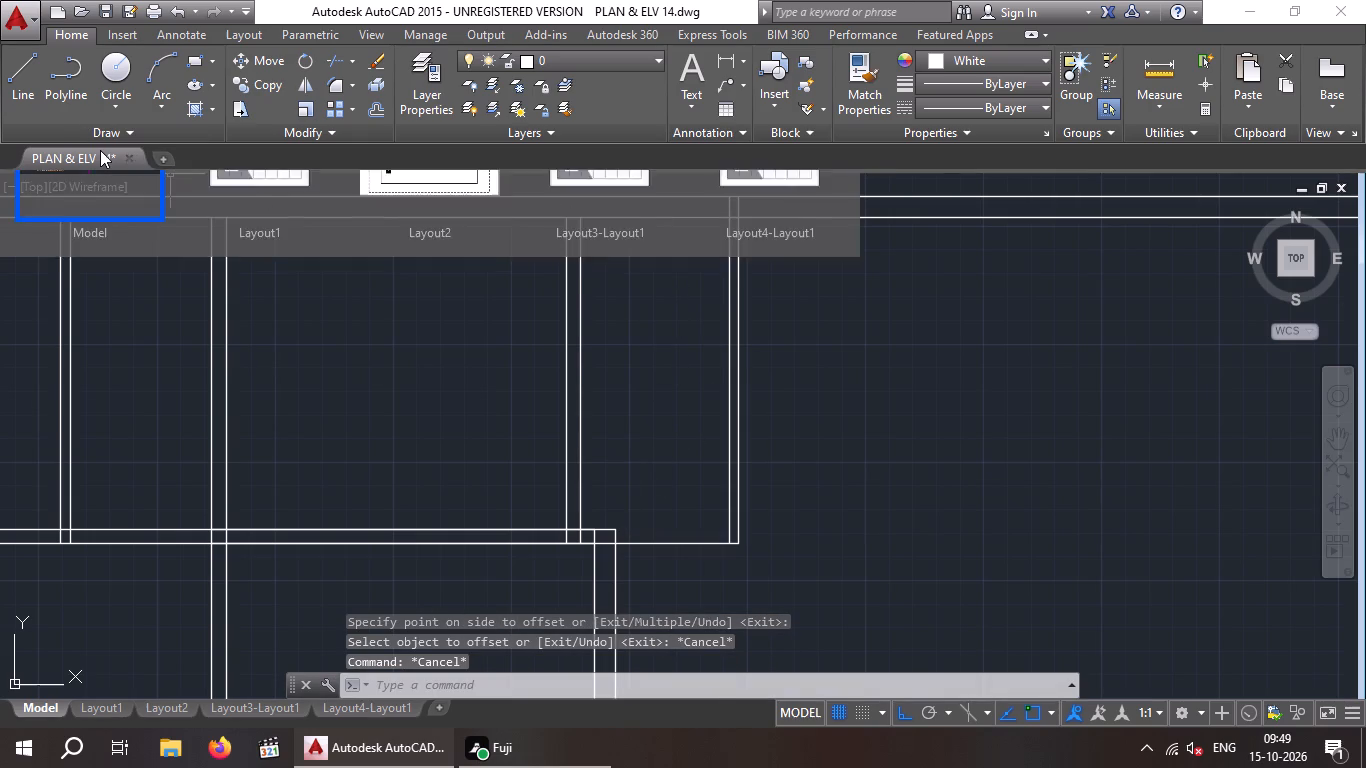
Extend the upper line of the top rooms' lower horizontal wall to the projection's inner vertical line.
key("e")
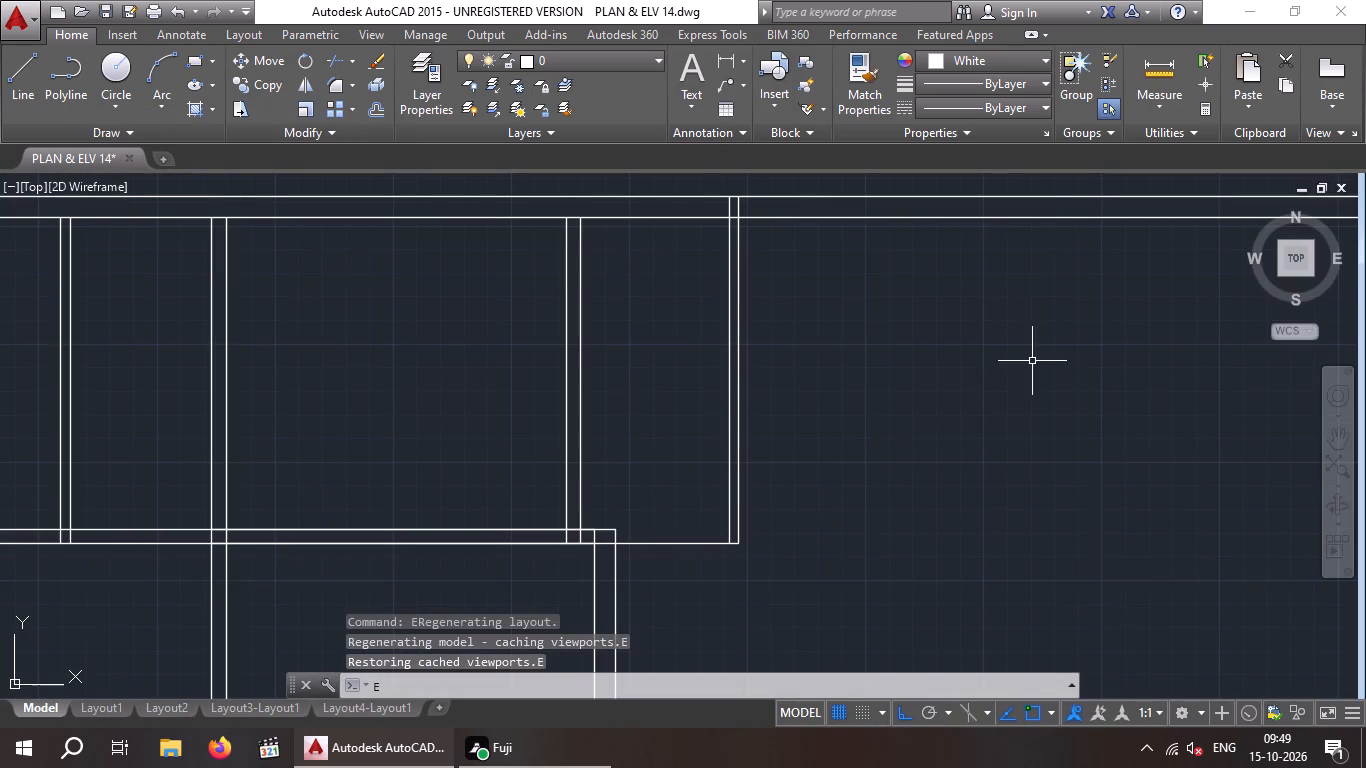
key("Escape")
key("Escape")
type("EX")
key("space")
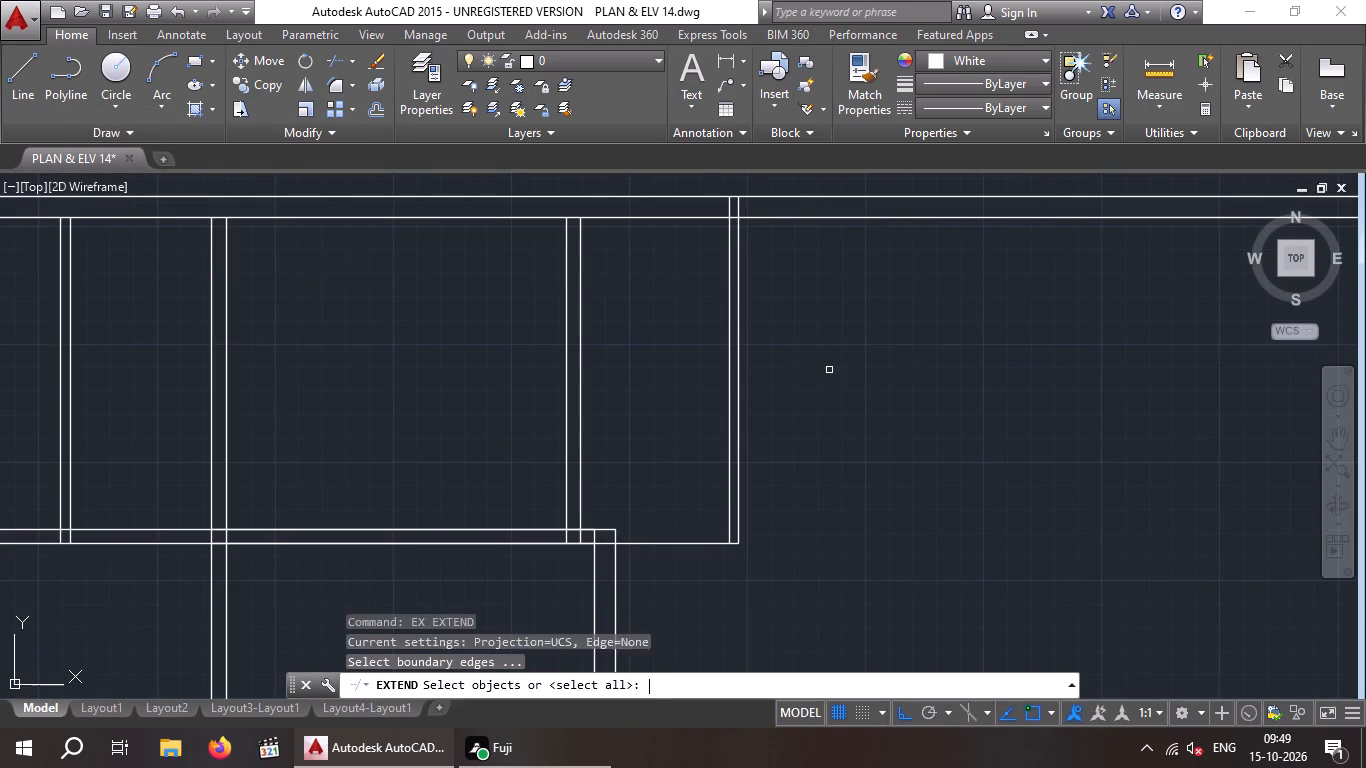
key("space")
left_click(603, 530)
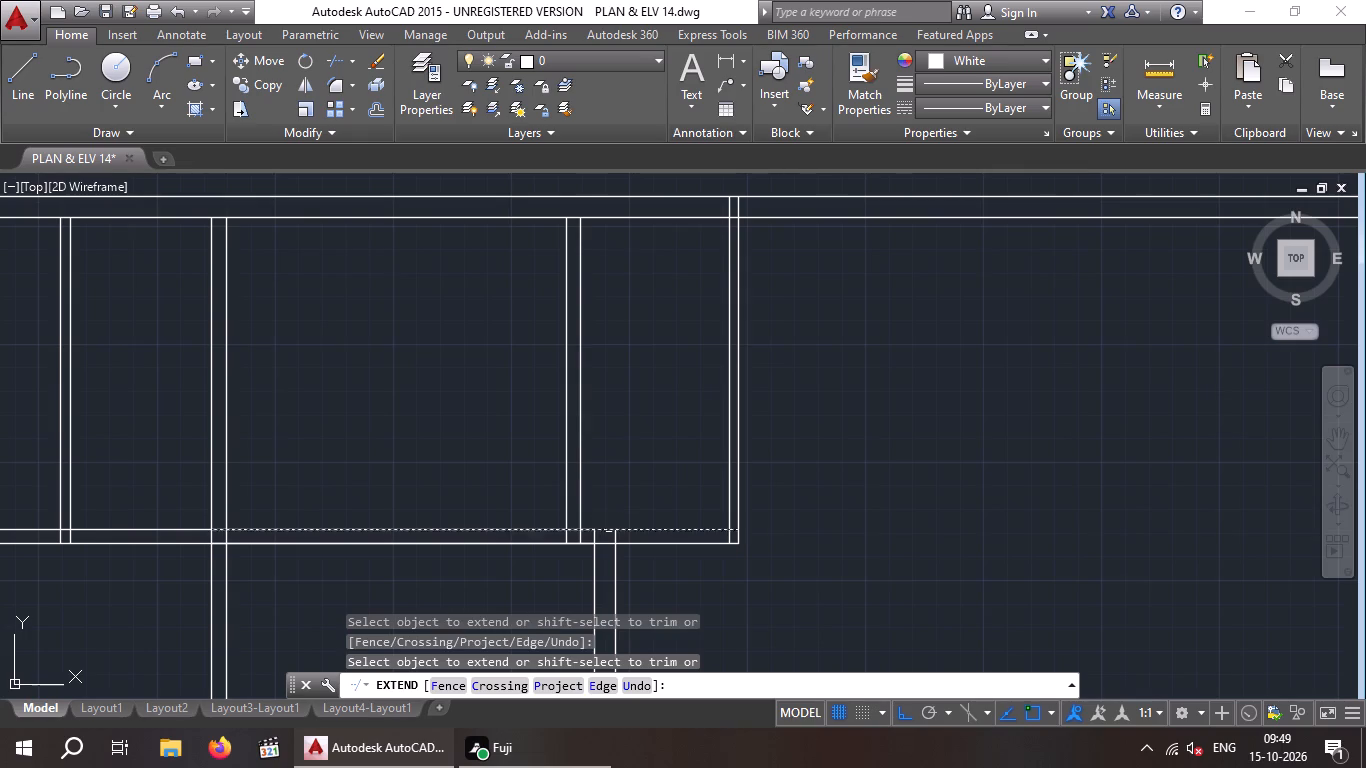
left_click(685, 530)
scroll(678, 398, "down", 1)
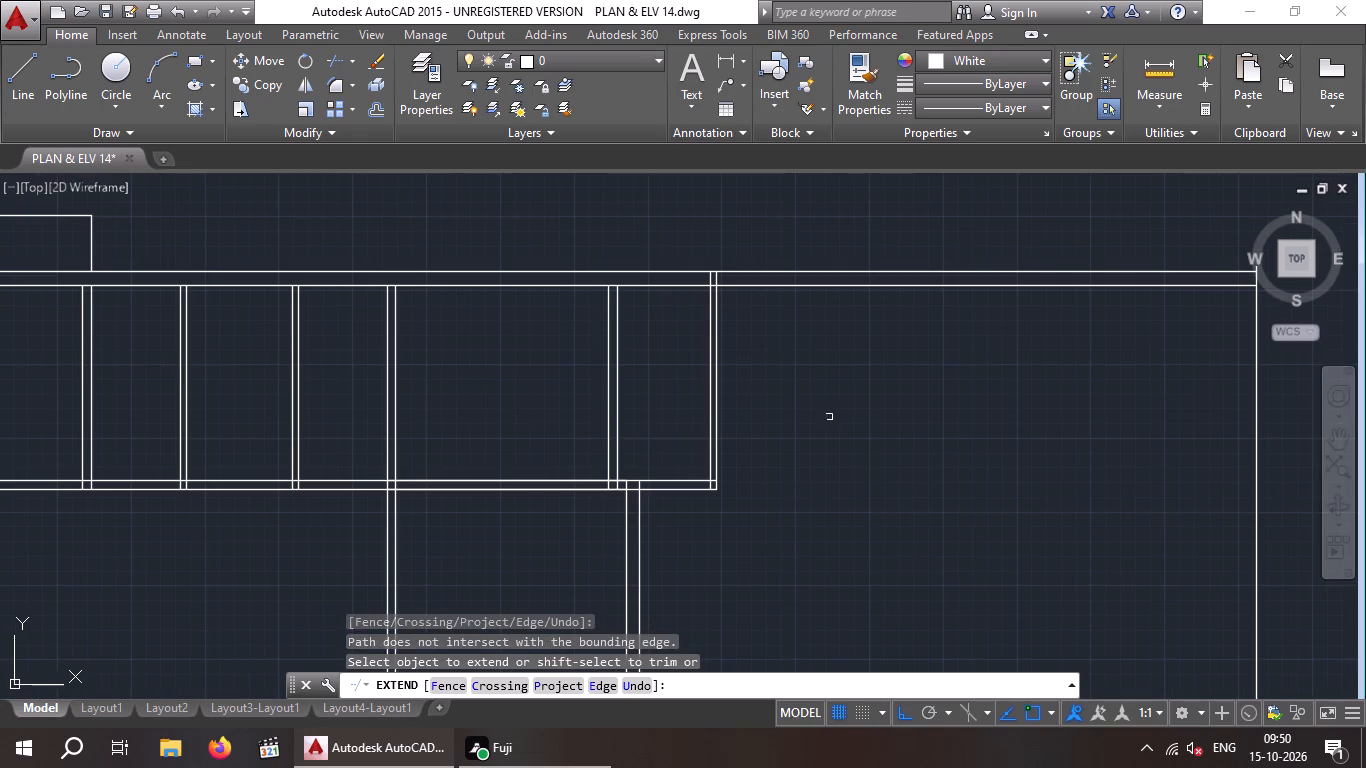
key("Escape")
key("Escape")
Examine the whole floor plan, including the outer wall of the lower right-hand rooms.
scroll(816, 403, "down", 2)
middle_click(816, 399)
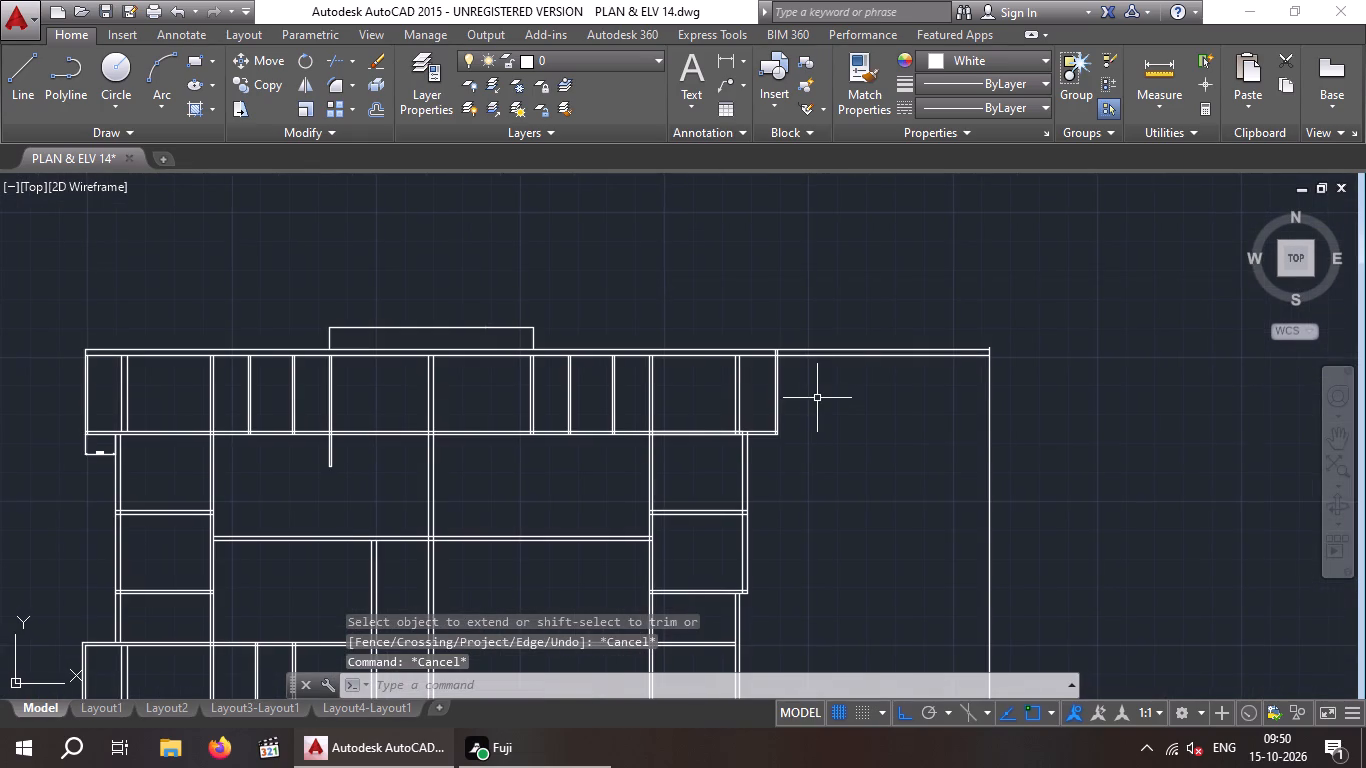
middle_click_drag(816, 397, 792, 347)
scroll(785, 326, "down", 1)
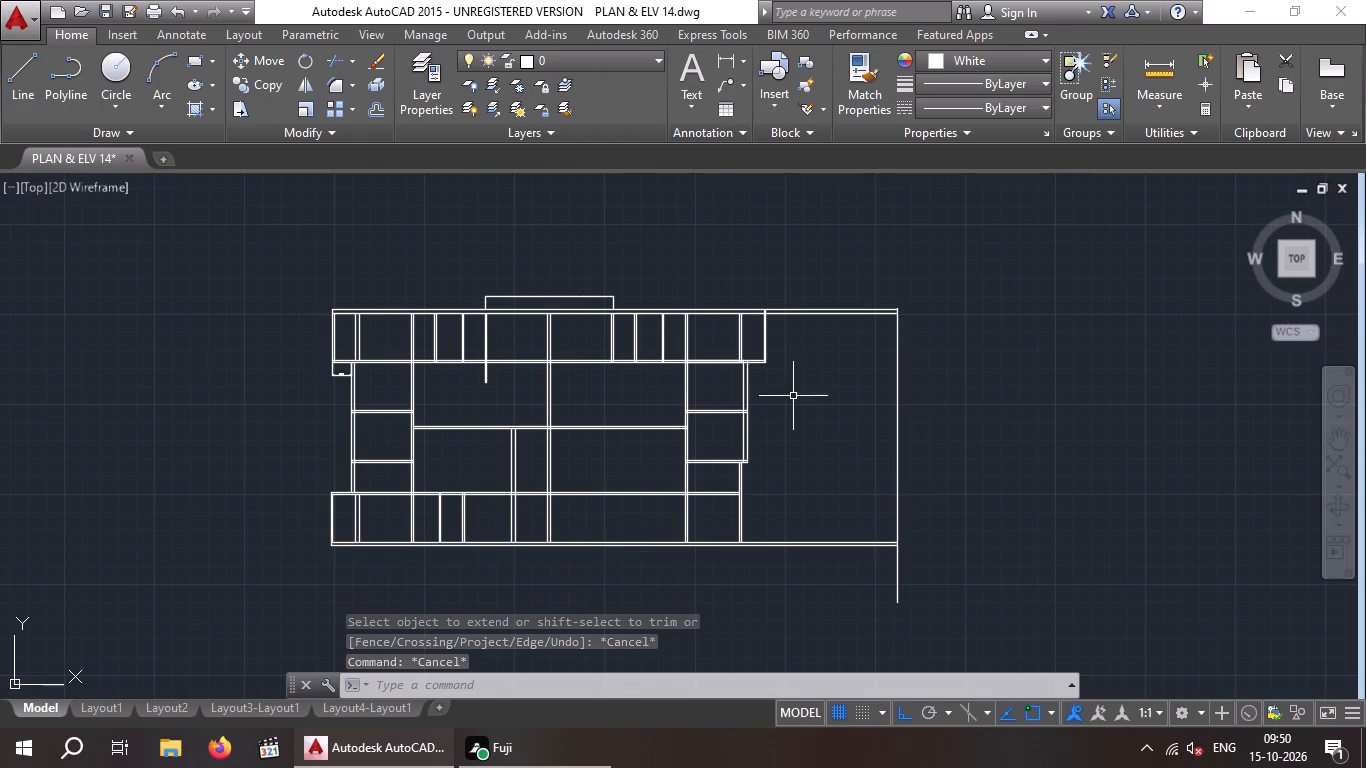
middle_click_drag(790, 442, 765, 405)
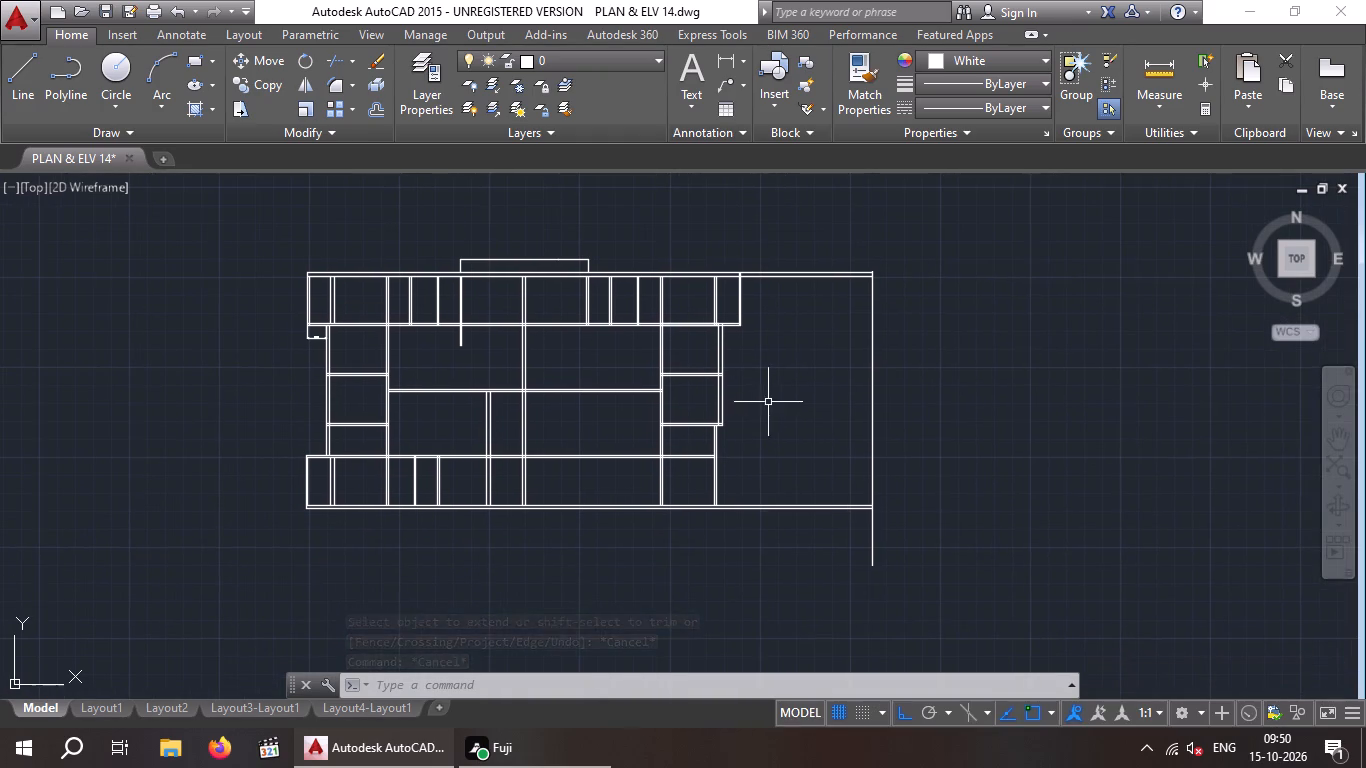
middle_click_drag(773, 422, 701, 435)
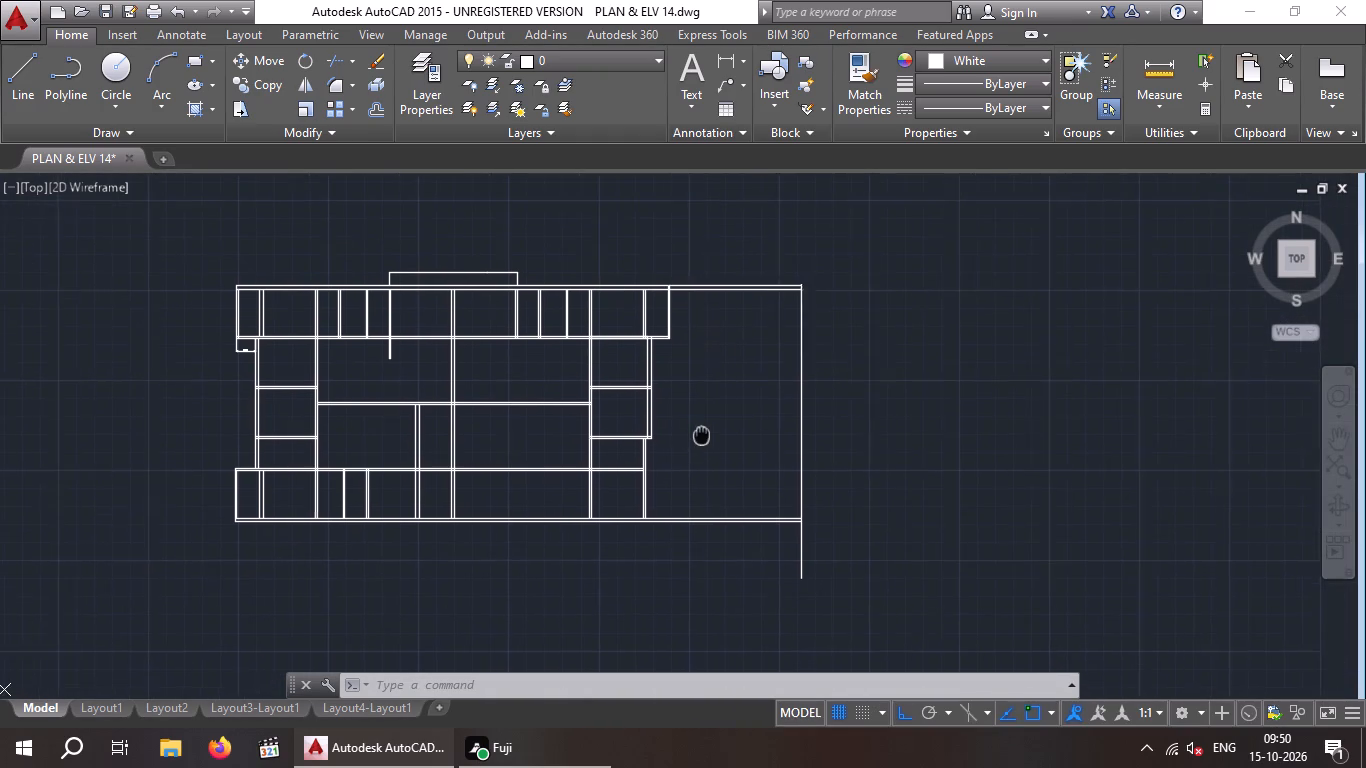
middle_click_drag(701, 435, 656, 427)
middle_click_drag(674, 424, 596, 392)
scroll(602, 392, "down", 1)
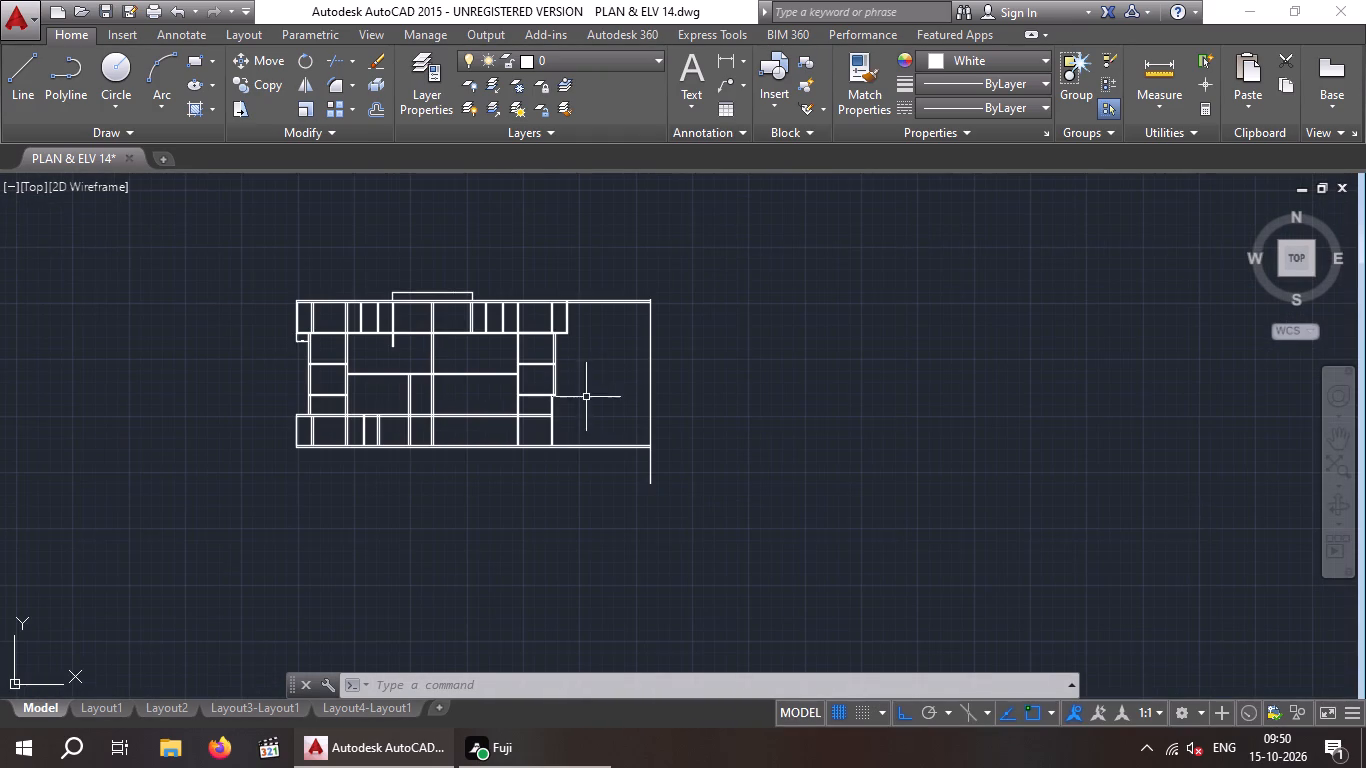
middle_click_drag(598, 397, 598, 406)
scroll(546, 420, "up", 2)
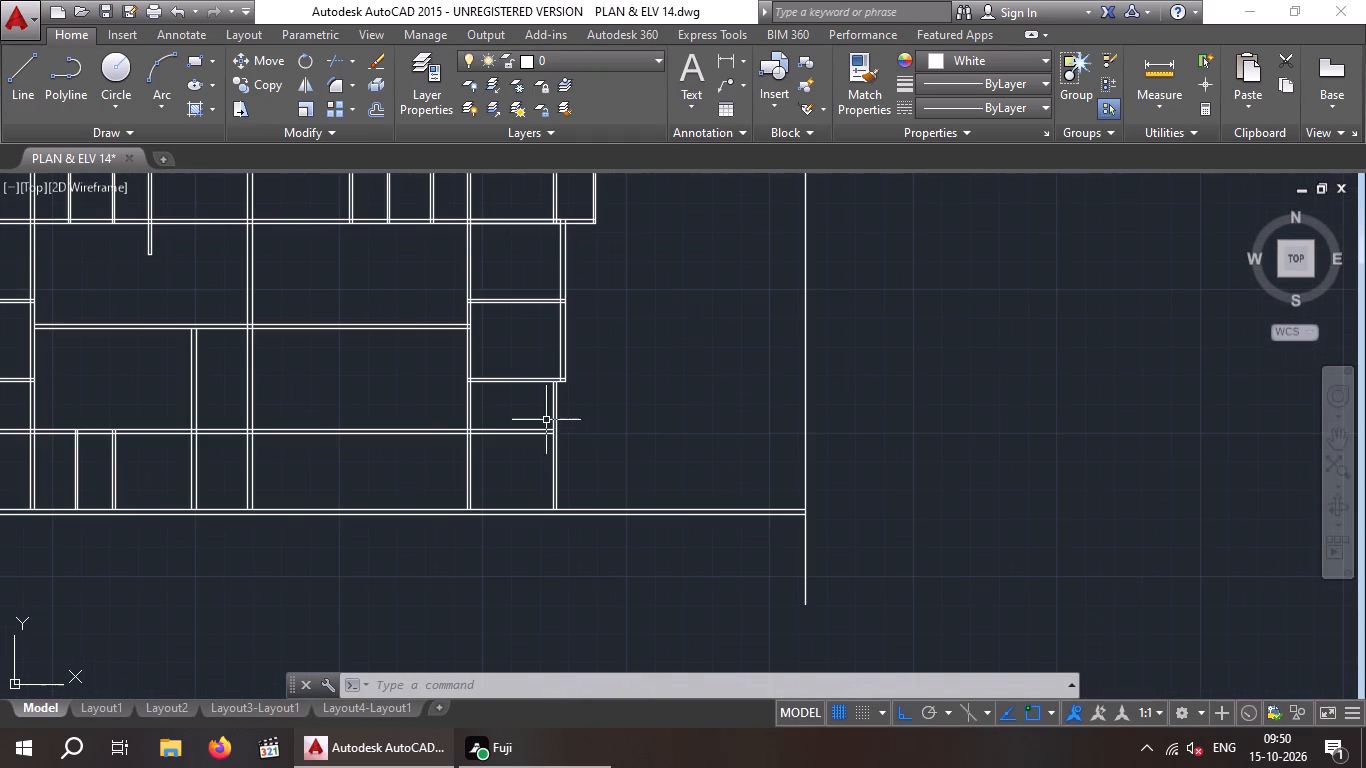
scroll(564, 413, "down", 2)
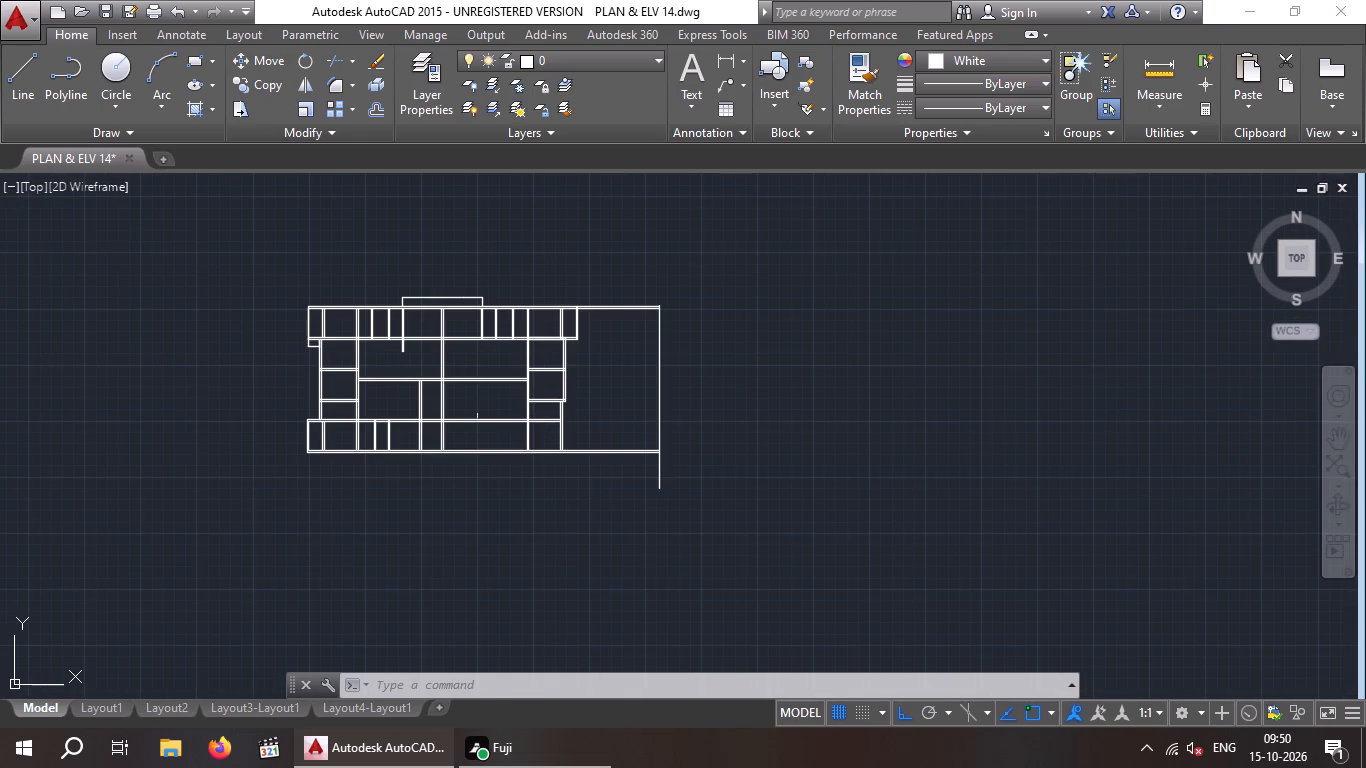
scroll(320, 399, "up", 3)
scroll(323, 399, "down", 2)
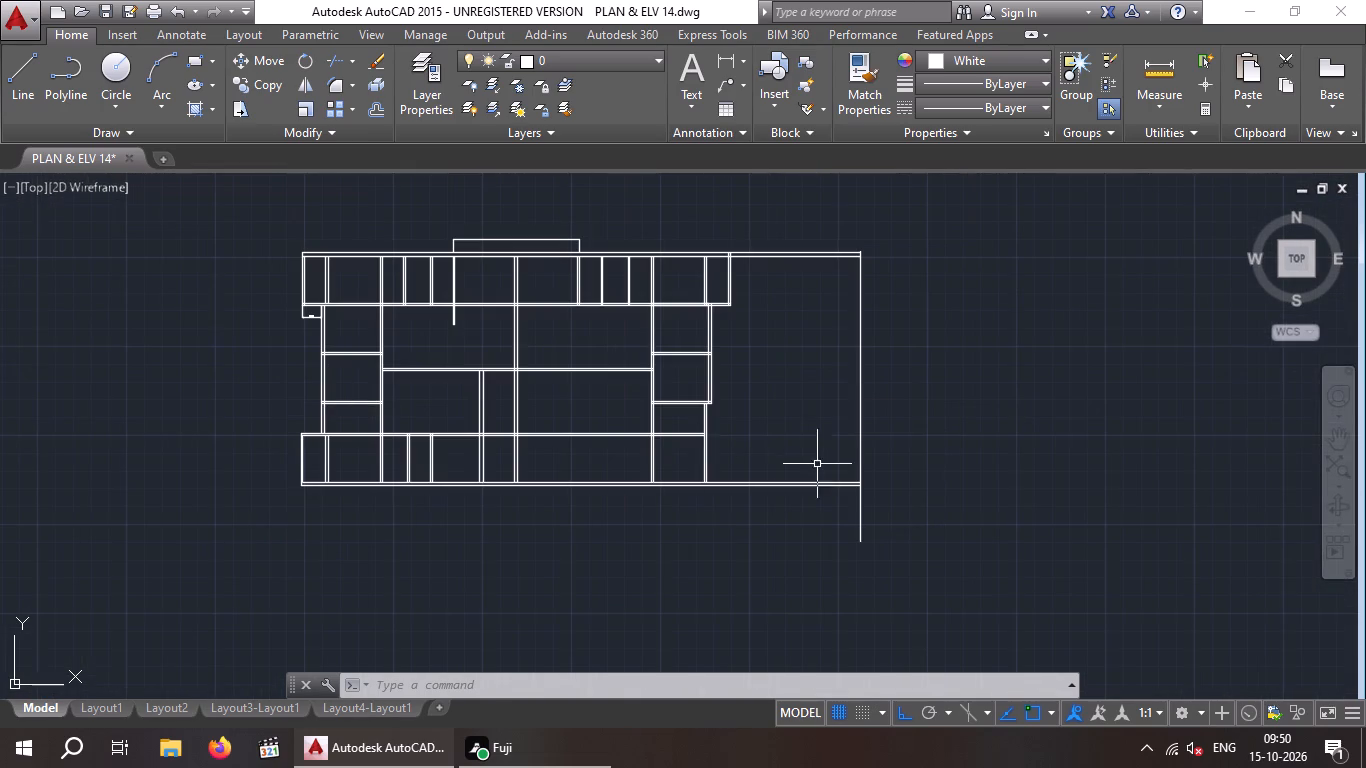
Trim the inner line of the narrower right-hand outer wall between the two horizontal walls above the bottom-right room.
scroll(705, 425, "up", 3)
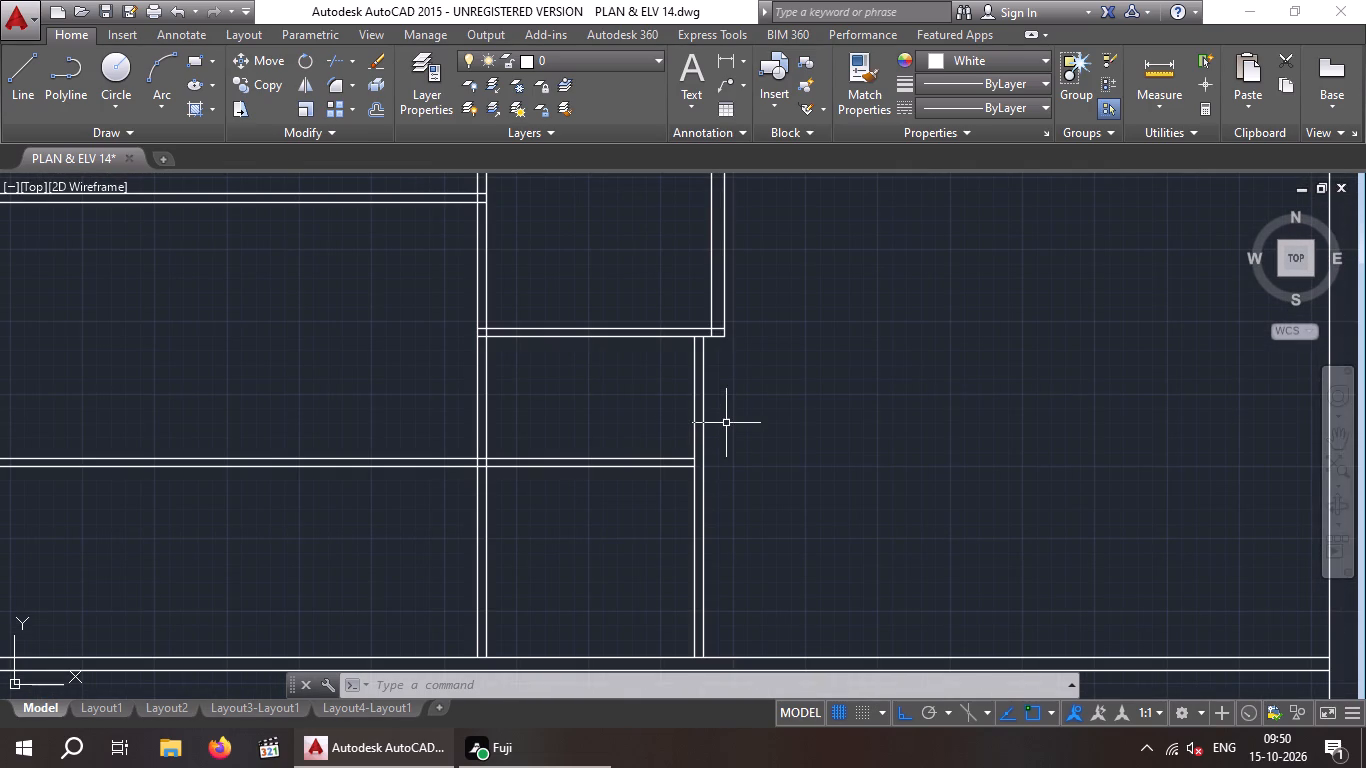
key("t")
key("r")
key("space")
key("space")
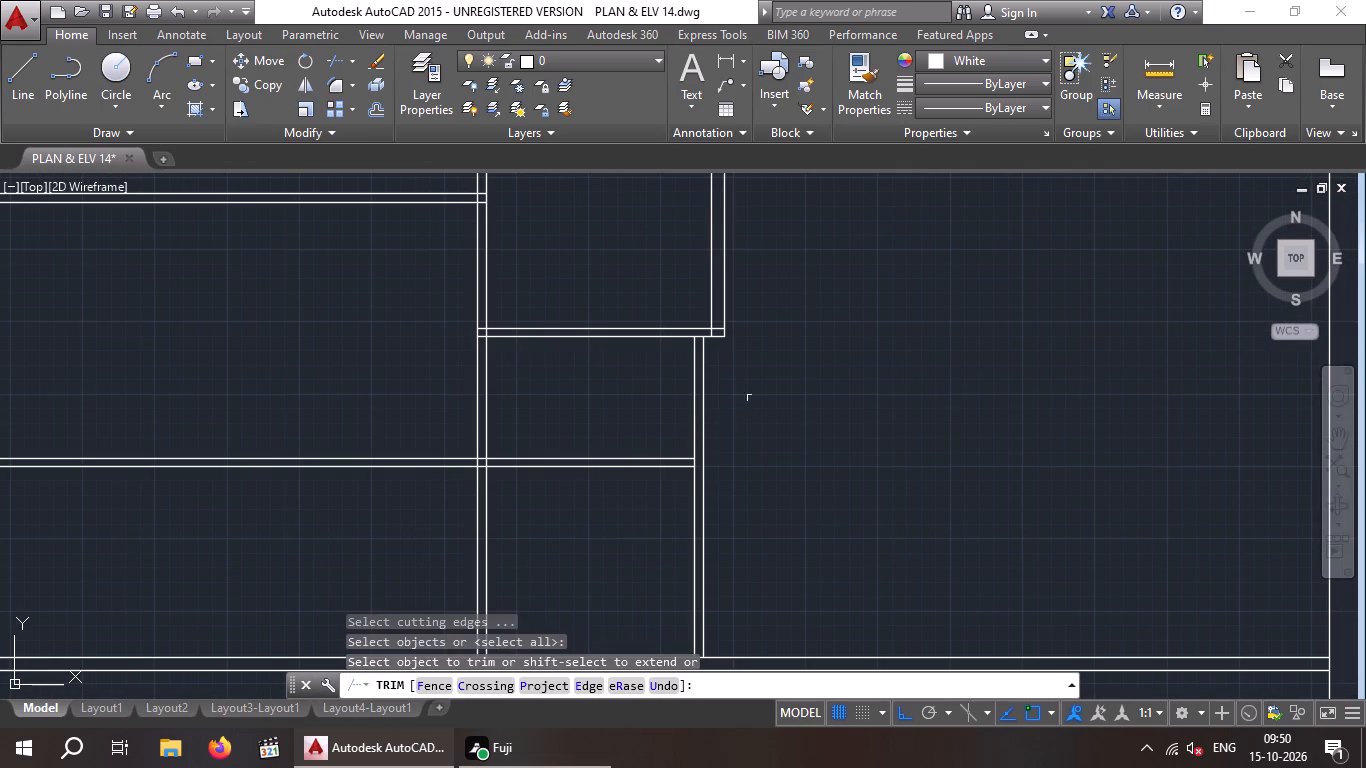
left_click_drag(775, 360, 726, 412)
left_click(650, 405)
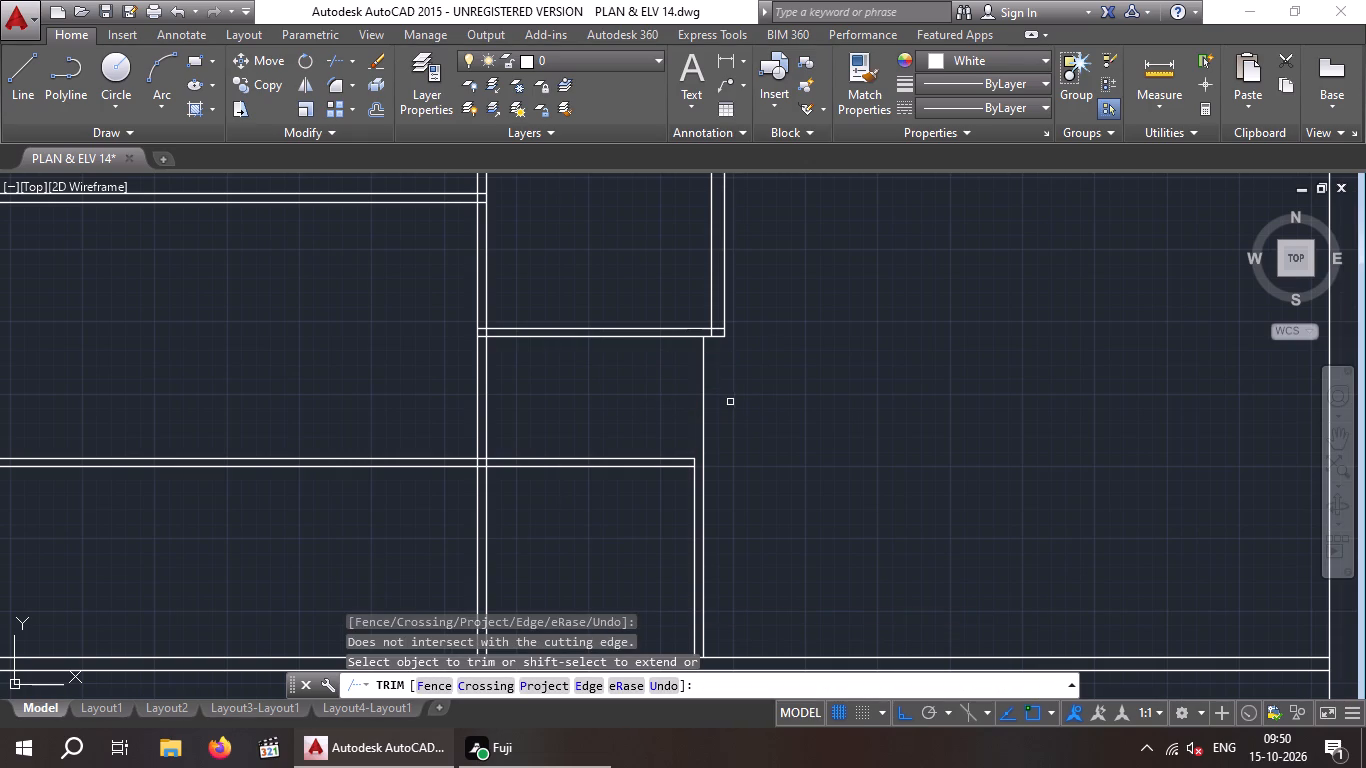
key("Escape")
key("Escape")
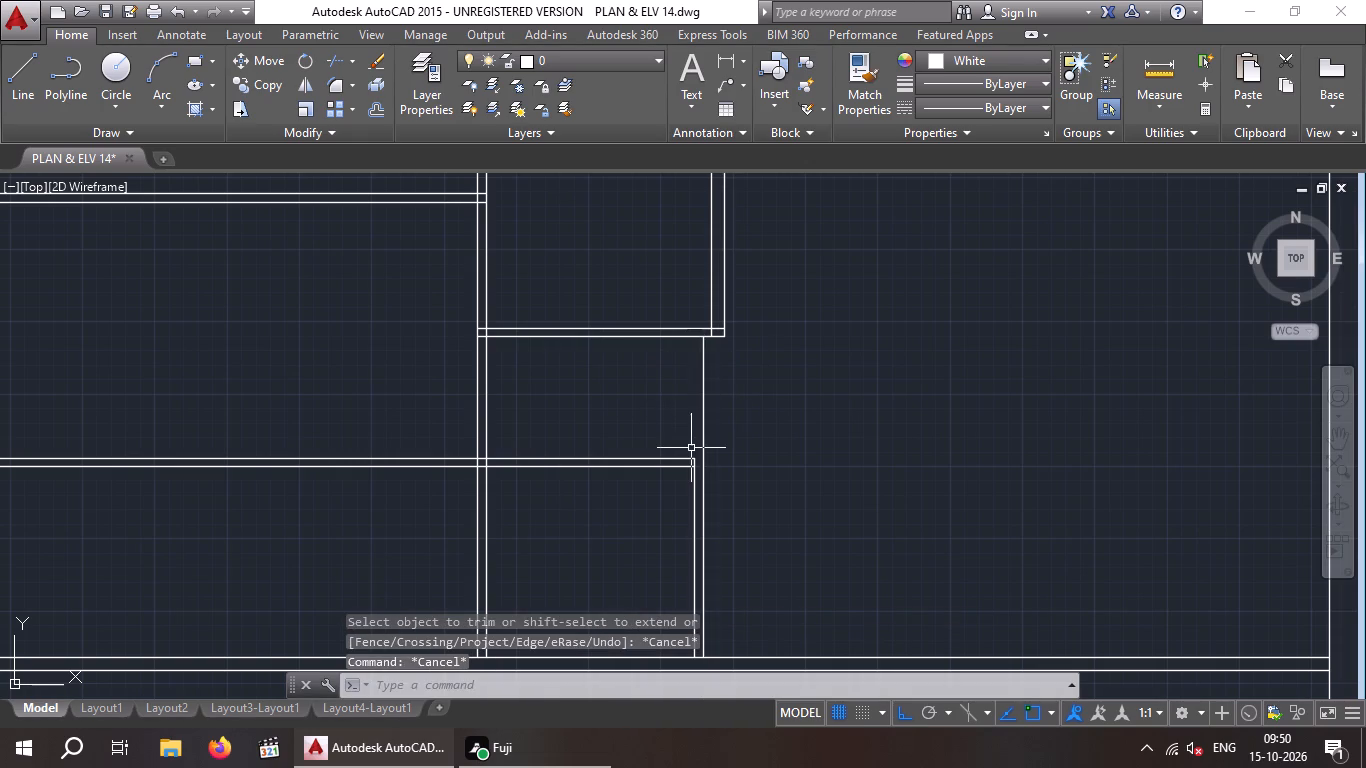
Extend the upper line of the bottom-right room's top wall to the outer line of its right-hand wall.
key("e")
type("X")
key("space")
key("space")
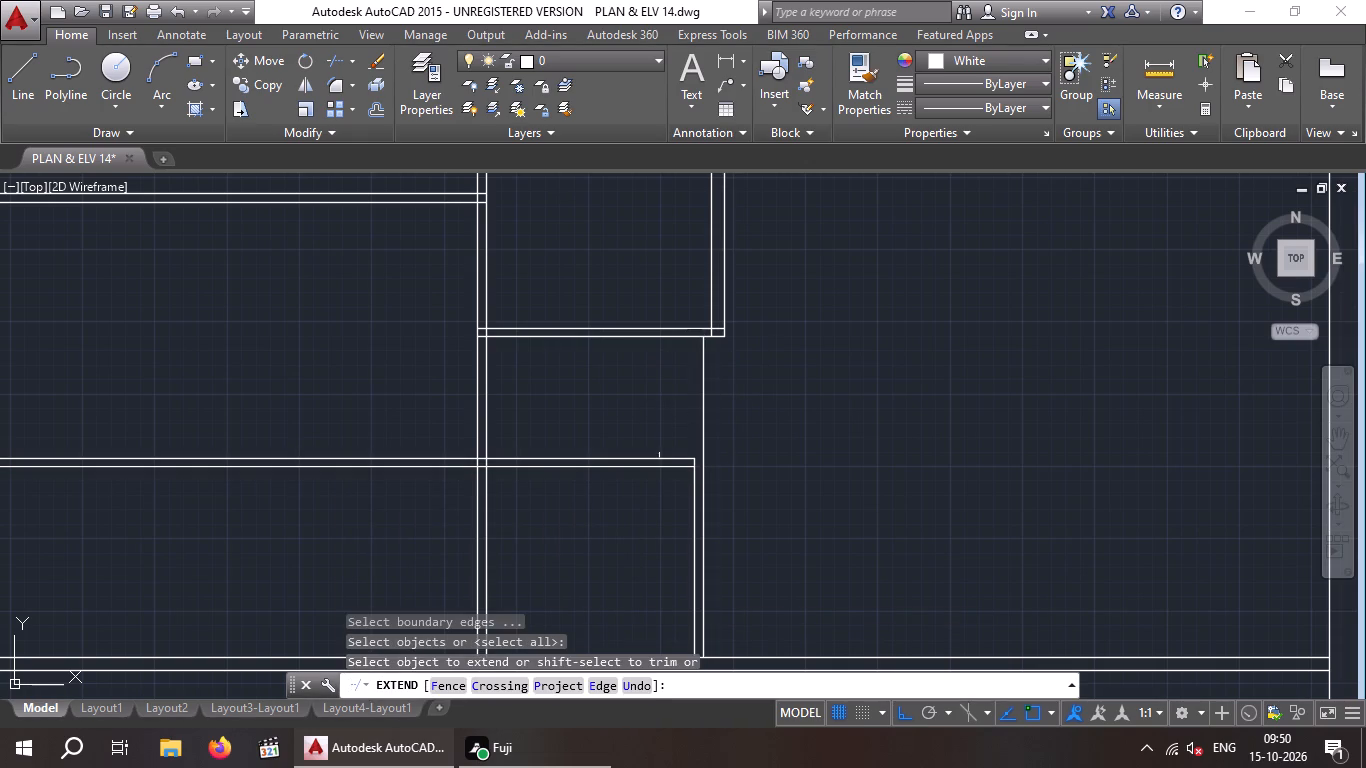
left_click(675, 458)
key("Escape")
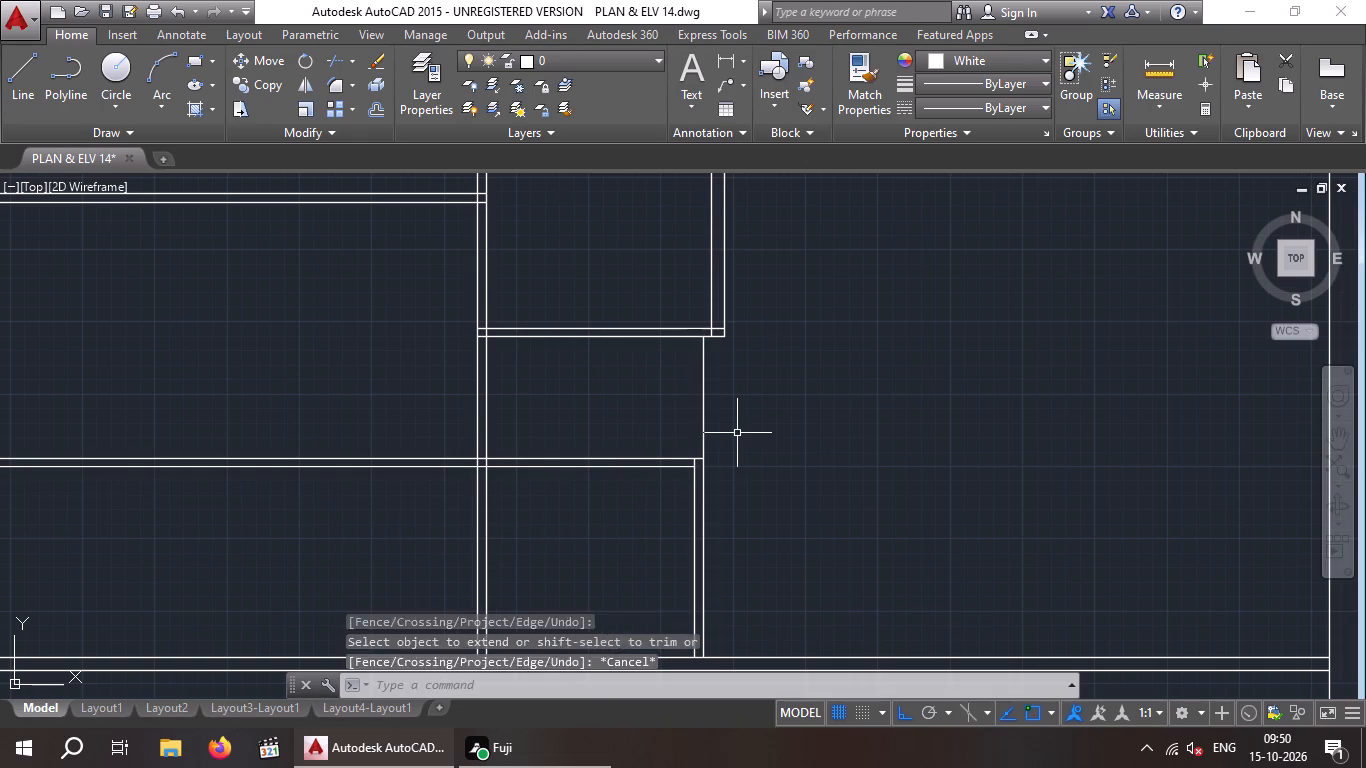
key("Escape")
Trim the remaining outer wall line between the bottom-right room's top wall and the horizontal wall above it.
type("TR")
key("space")
key("space")
left_click_drag(787, 395, 731, 401)
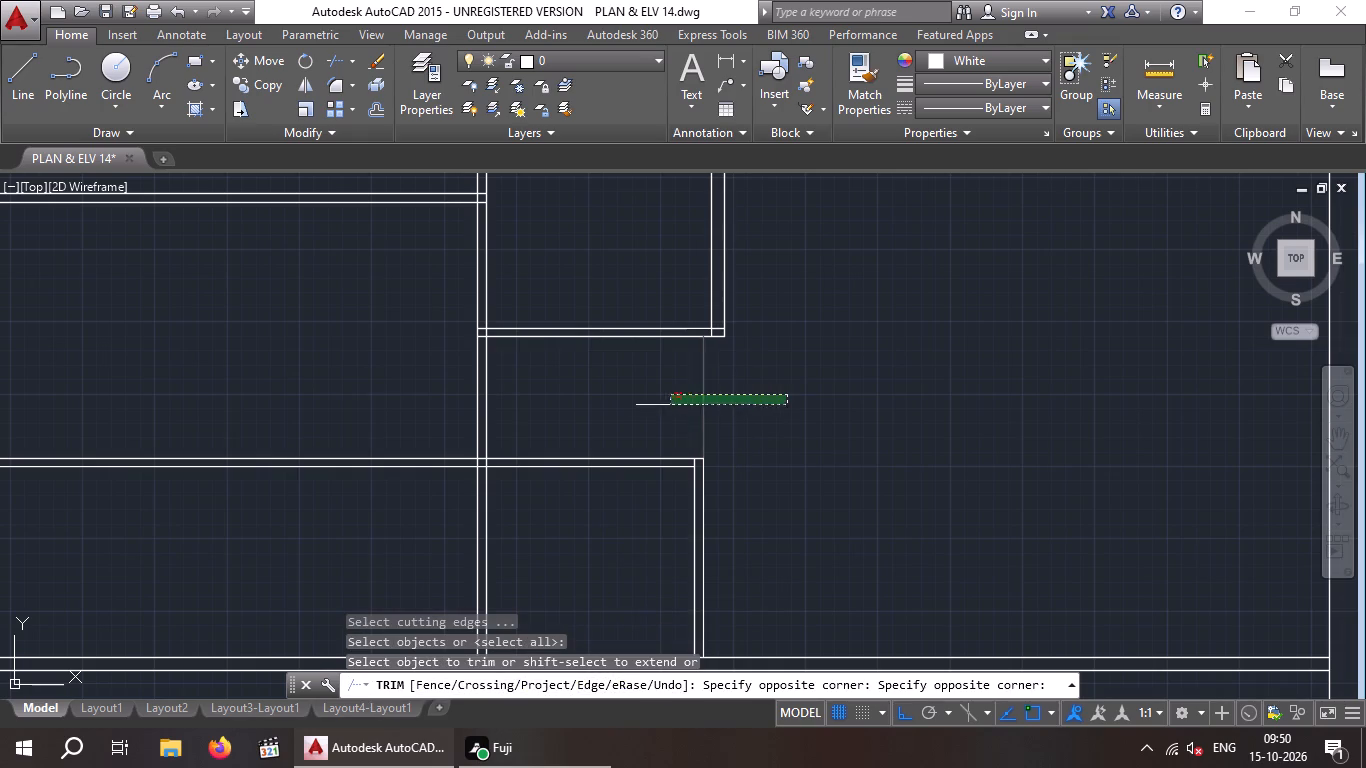
left_click(665, 406)
key("Escape")
key("Escape")
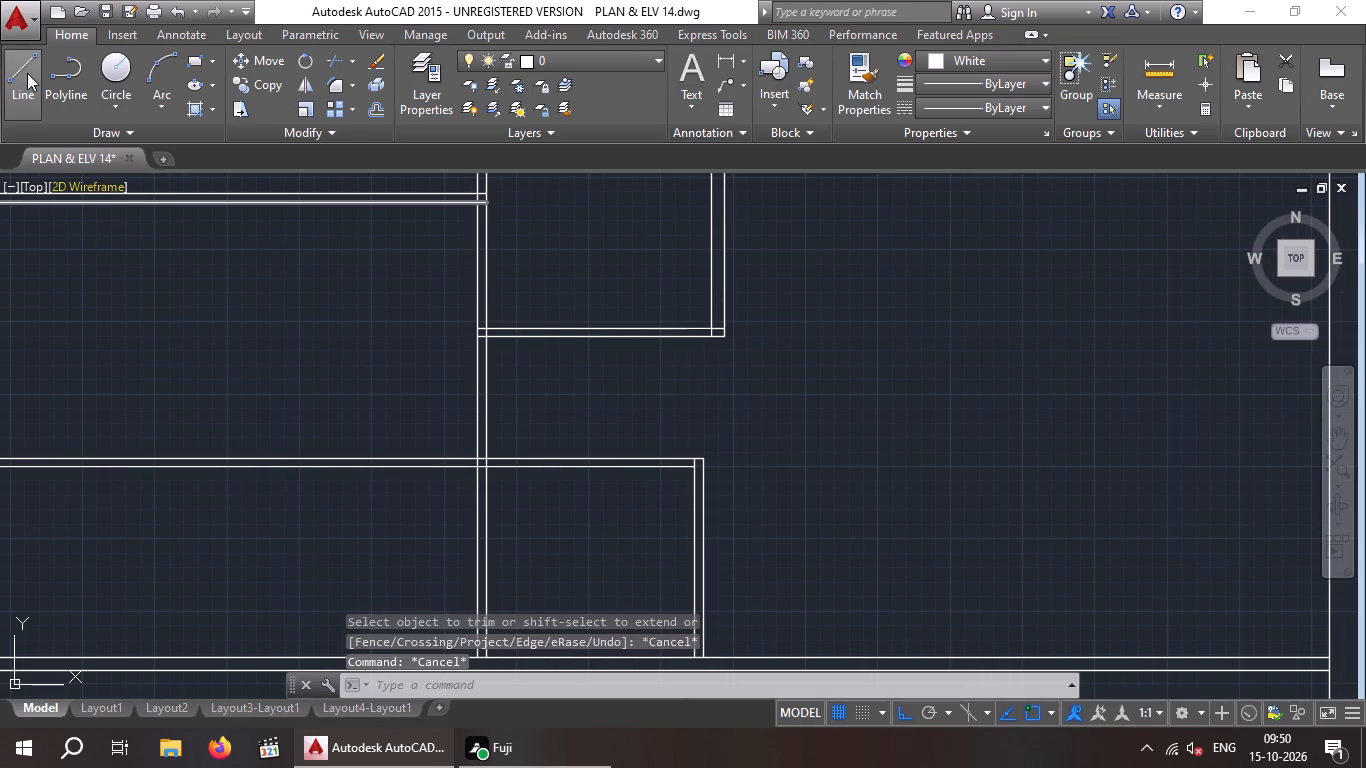
left_click(24, 72)
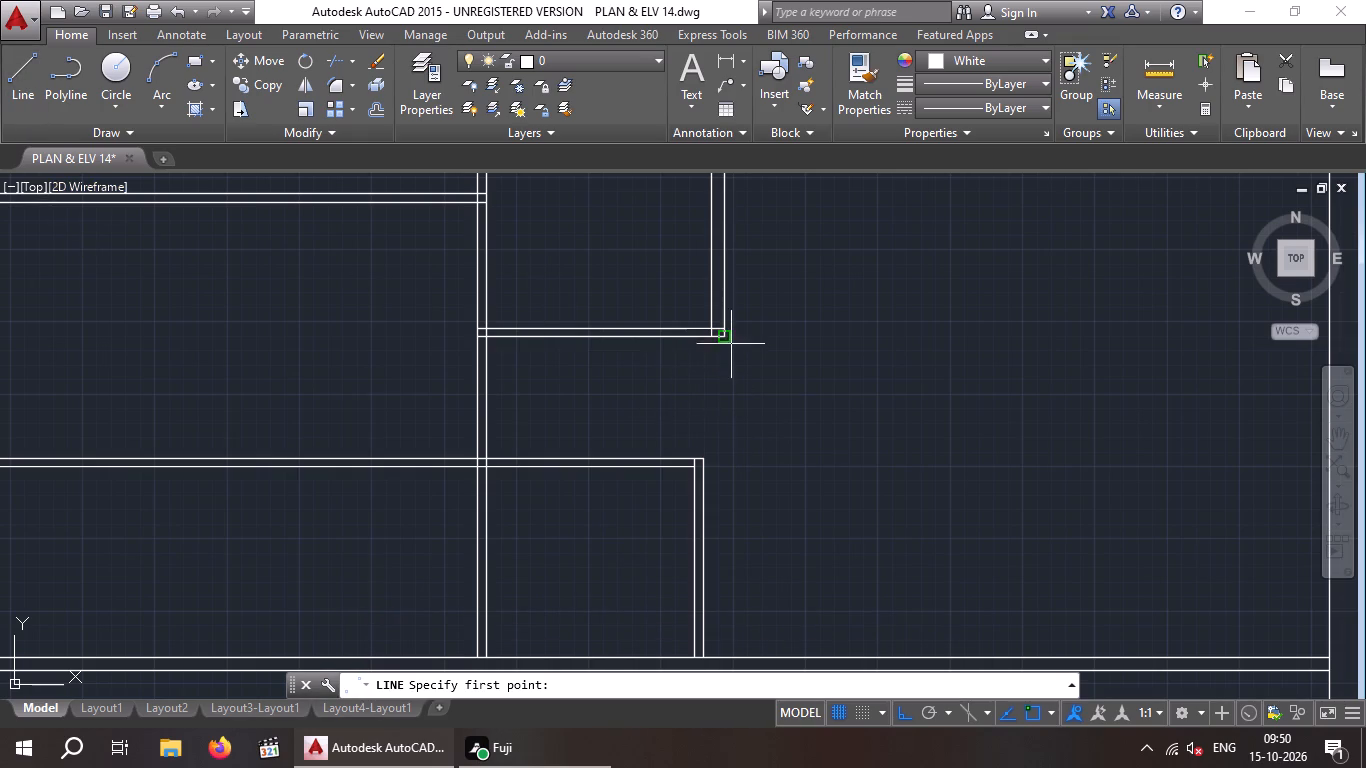
key("Escape")
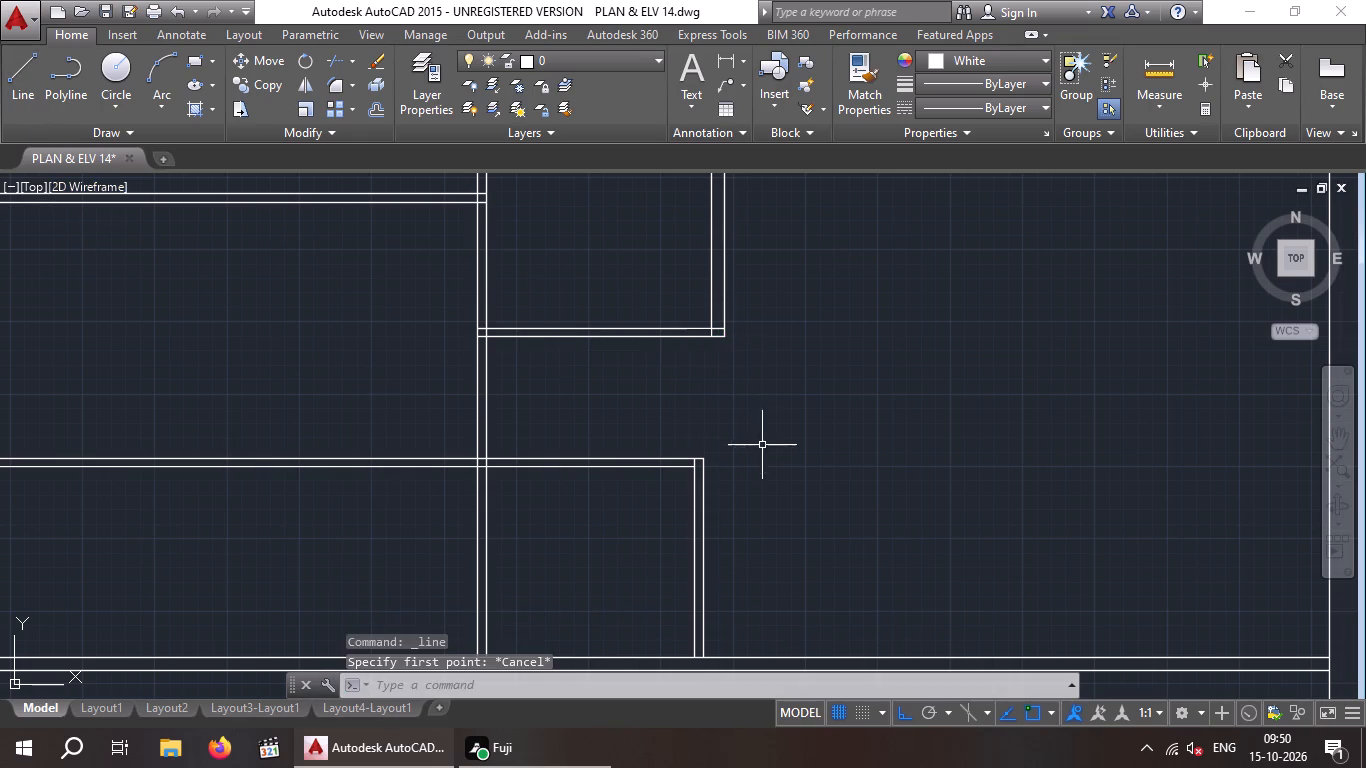
Extend the bottom rooms' top wall lines to the far-right boundary and the right-hand rooms' outer wall lines down to that wall.
key("e")
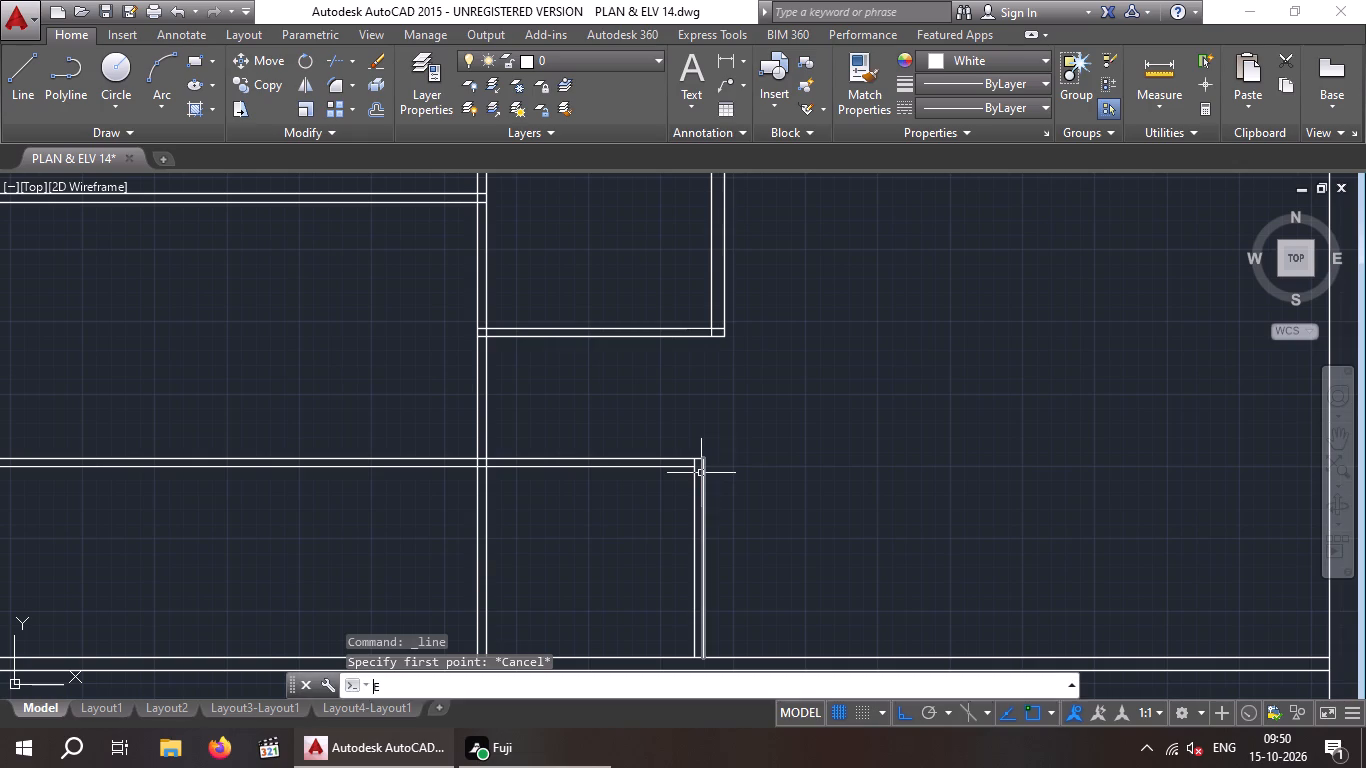
type("X")
key("space")
key("space")
left_click(678, 457)
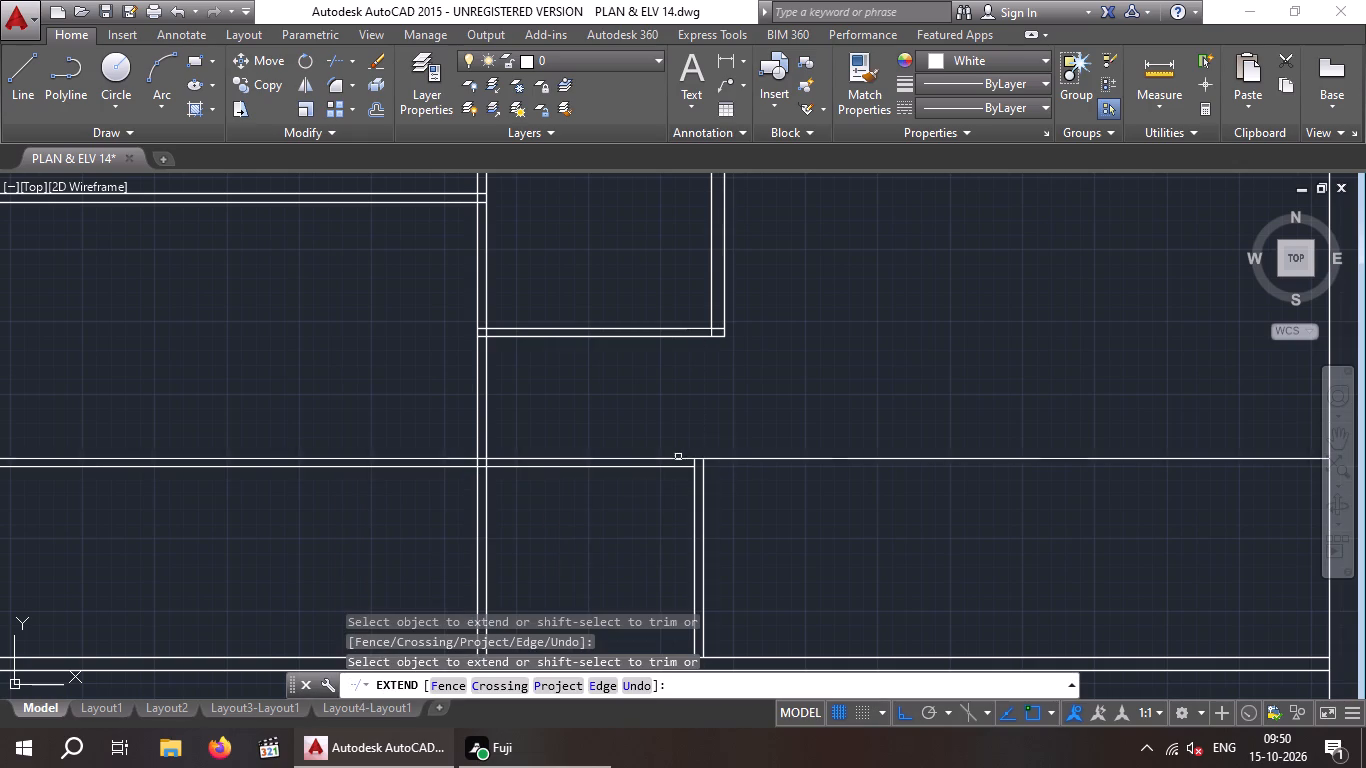
left_click(725, 306)
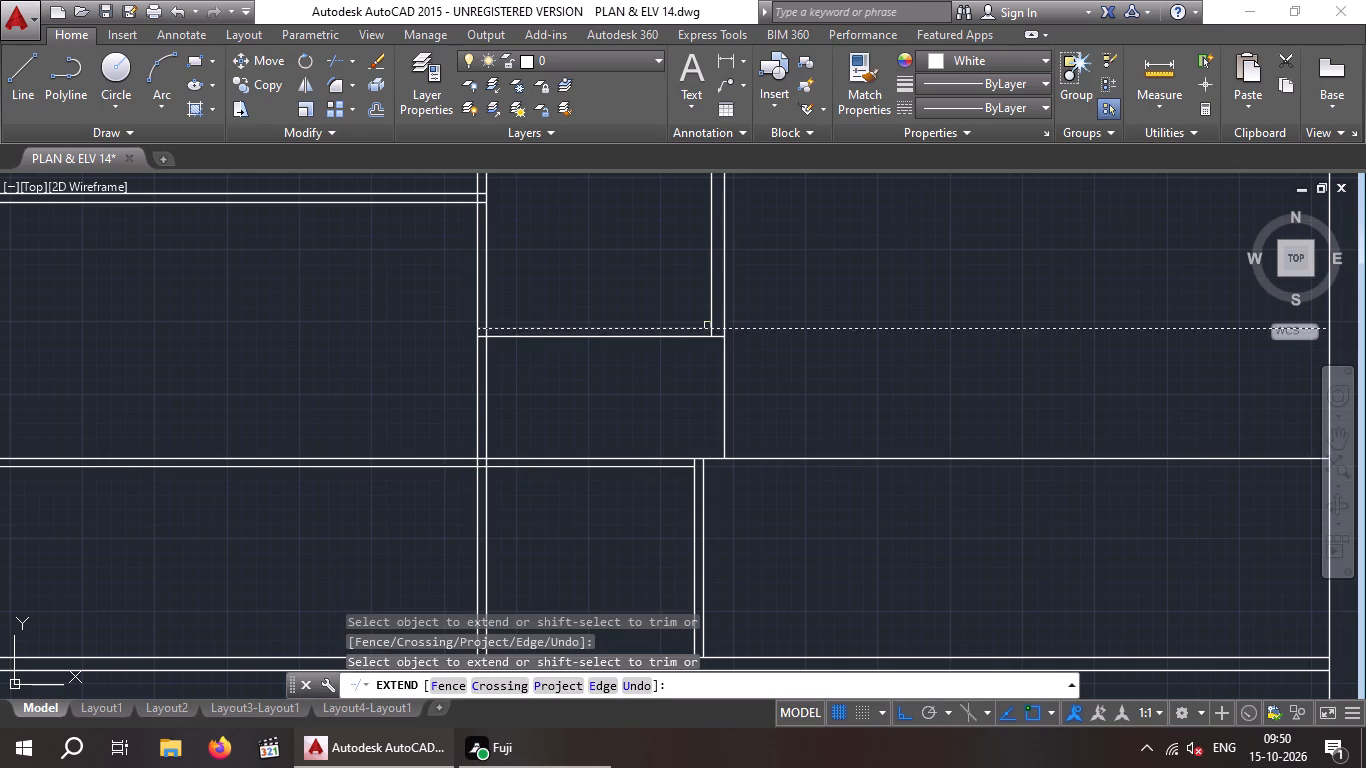
left_click(710, 303)
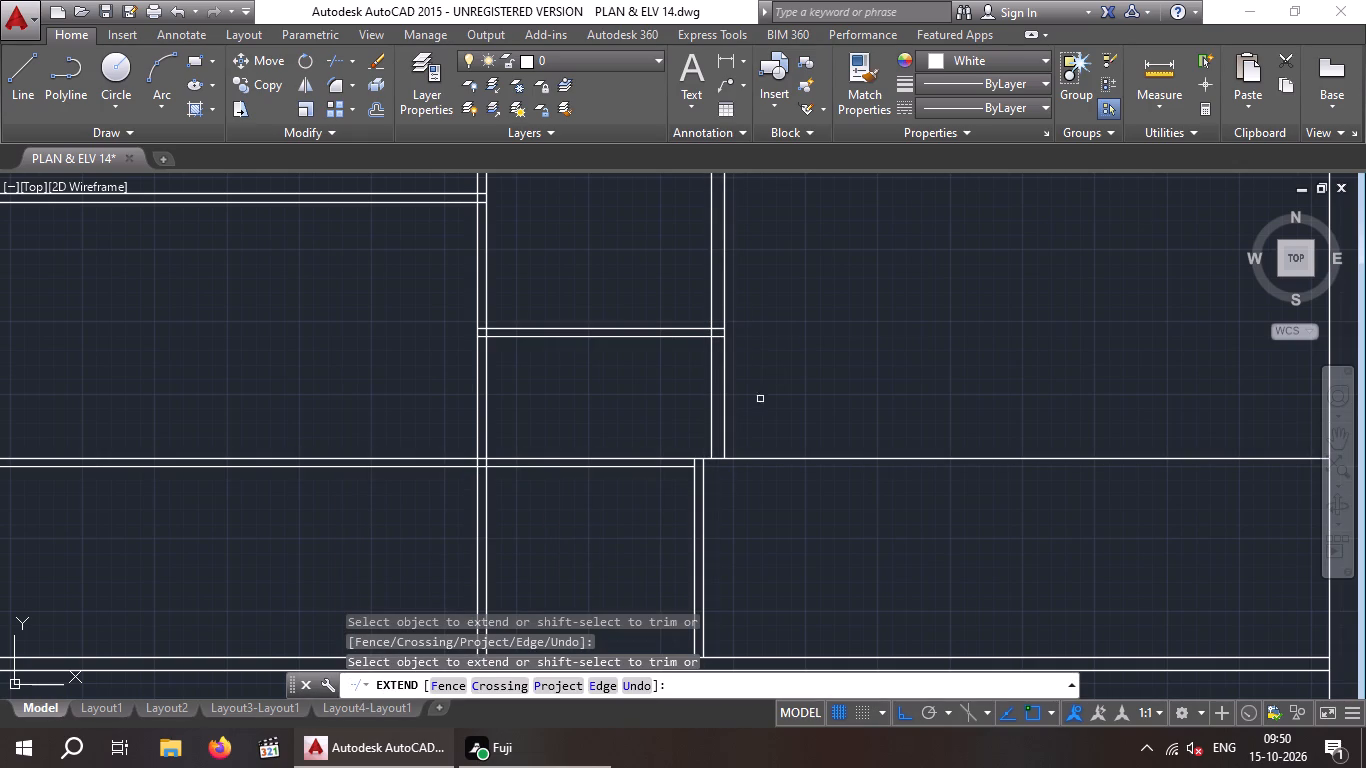
left_click(673, 466)
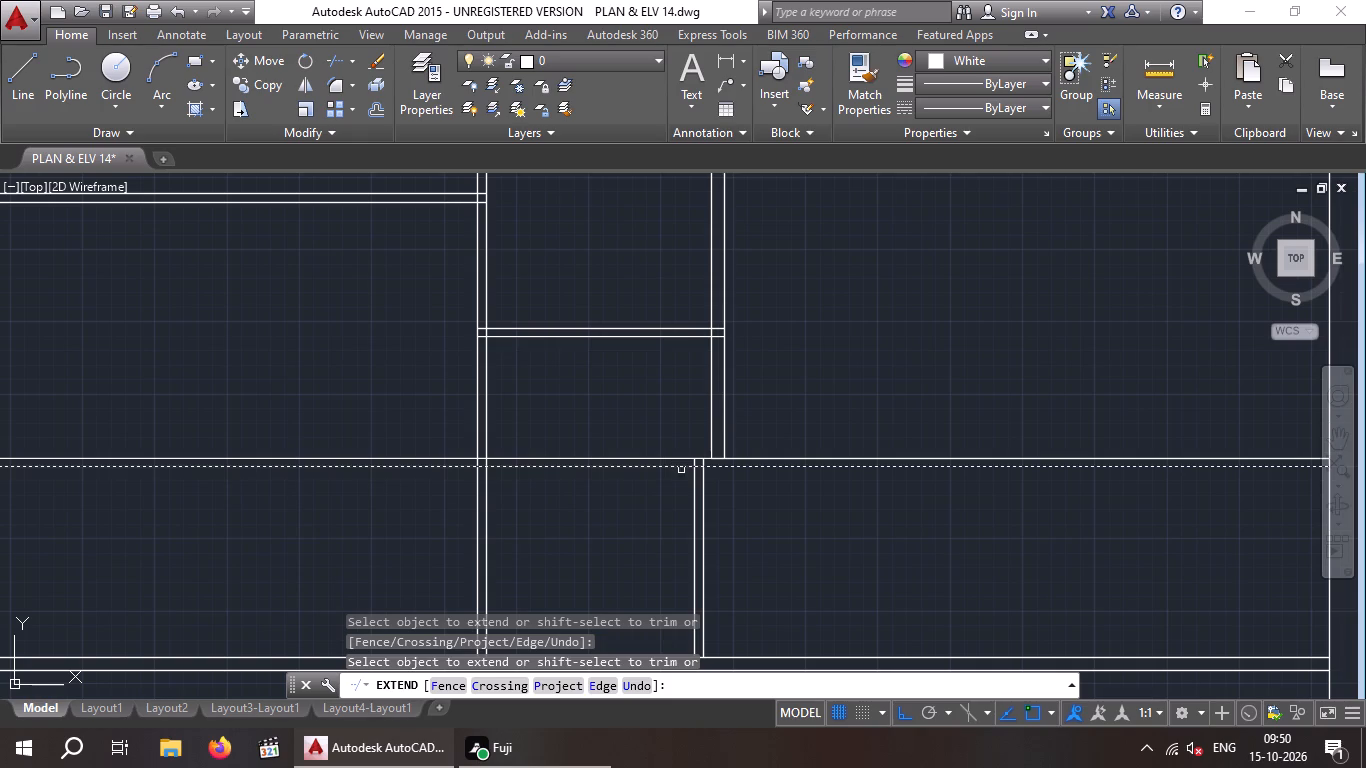
left_click(681, 470)
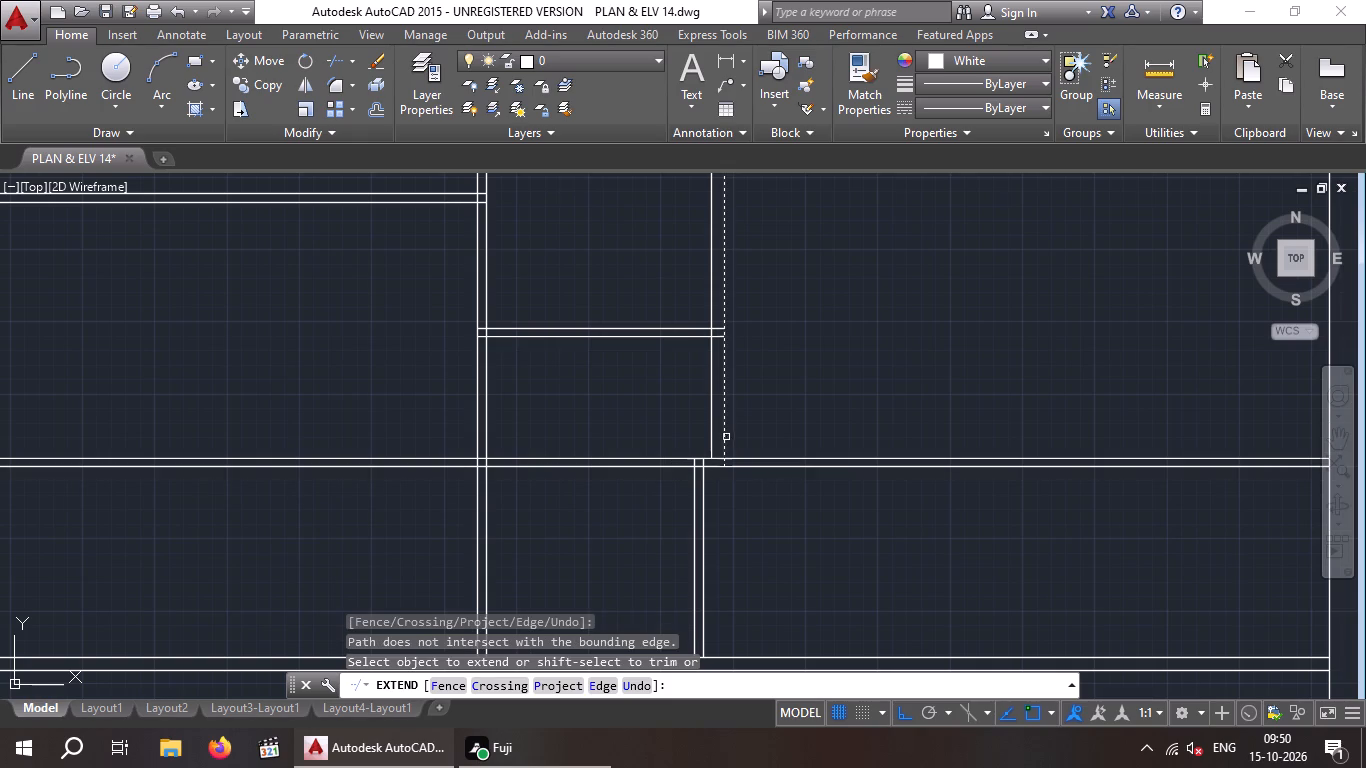
left_click(725, 436)
key("Escape")
Trim both lines of the bottom rooms' top wall where they run beyond the right-hand rooms' outer wall.
key("t")
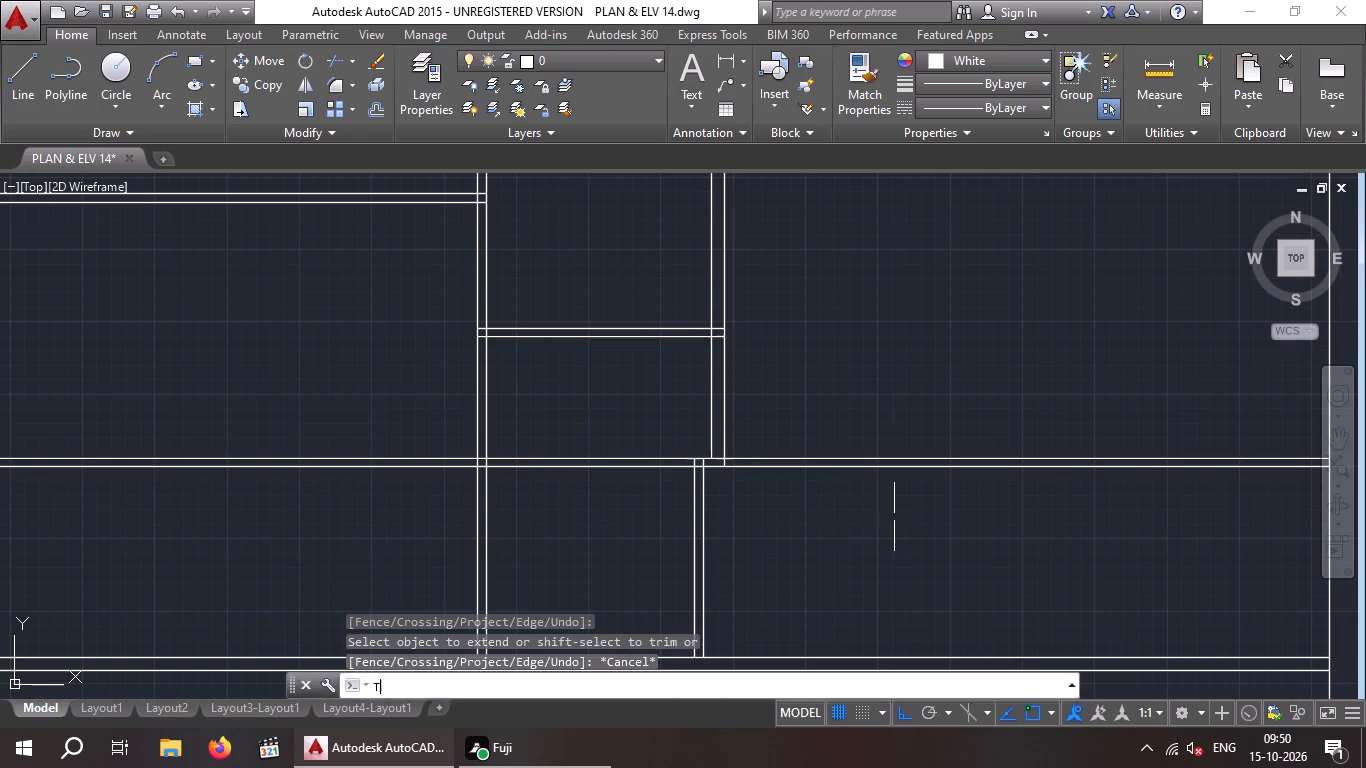
key("r")
key("space")
key("space")
left_click_drag(933, 524, 821, 450)
left_click(795, 332)
scroll(818, 343, "down", 4)
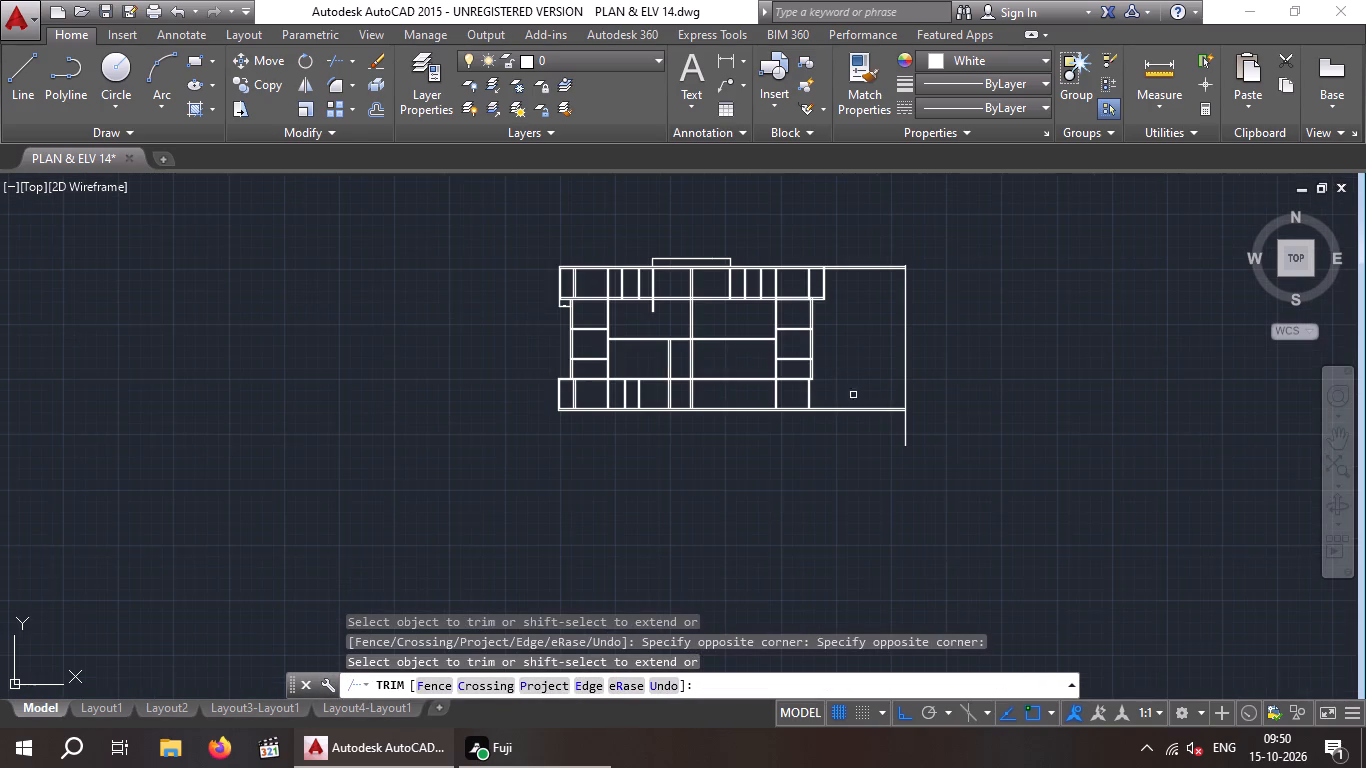
middle_click_drag(860, 361, 795, 437)
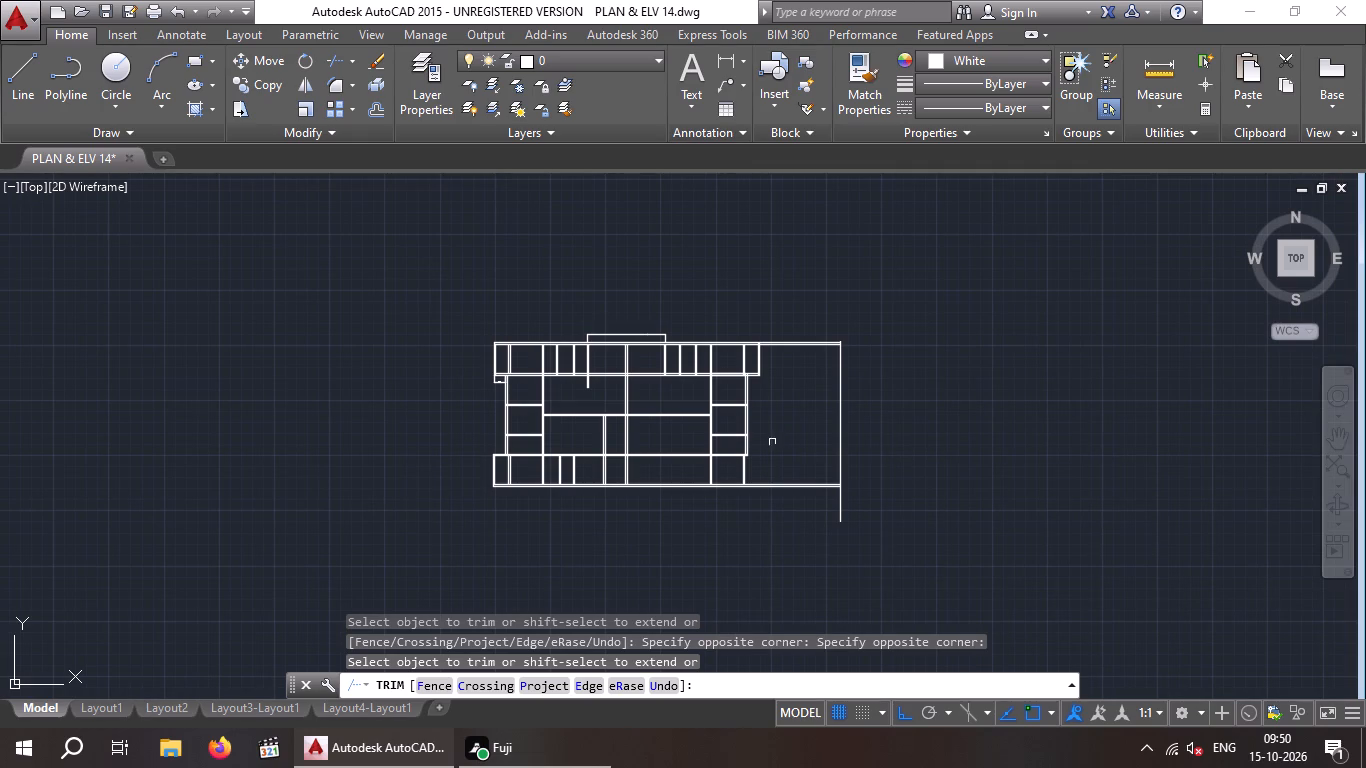
key("Escape")
key("Escape")
Draw a line 4'4" outward from the right-hand rooms' outer wall along the bottom rooms' top wall, continuing down to the bottom outer wall line.
scroll(736, 452, "up", 3)
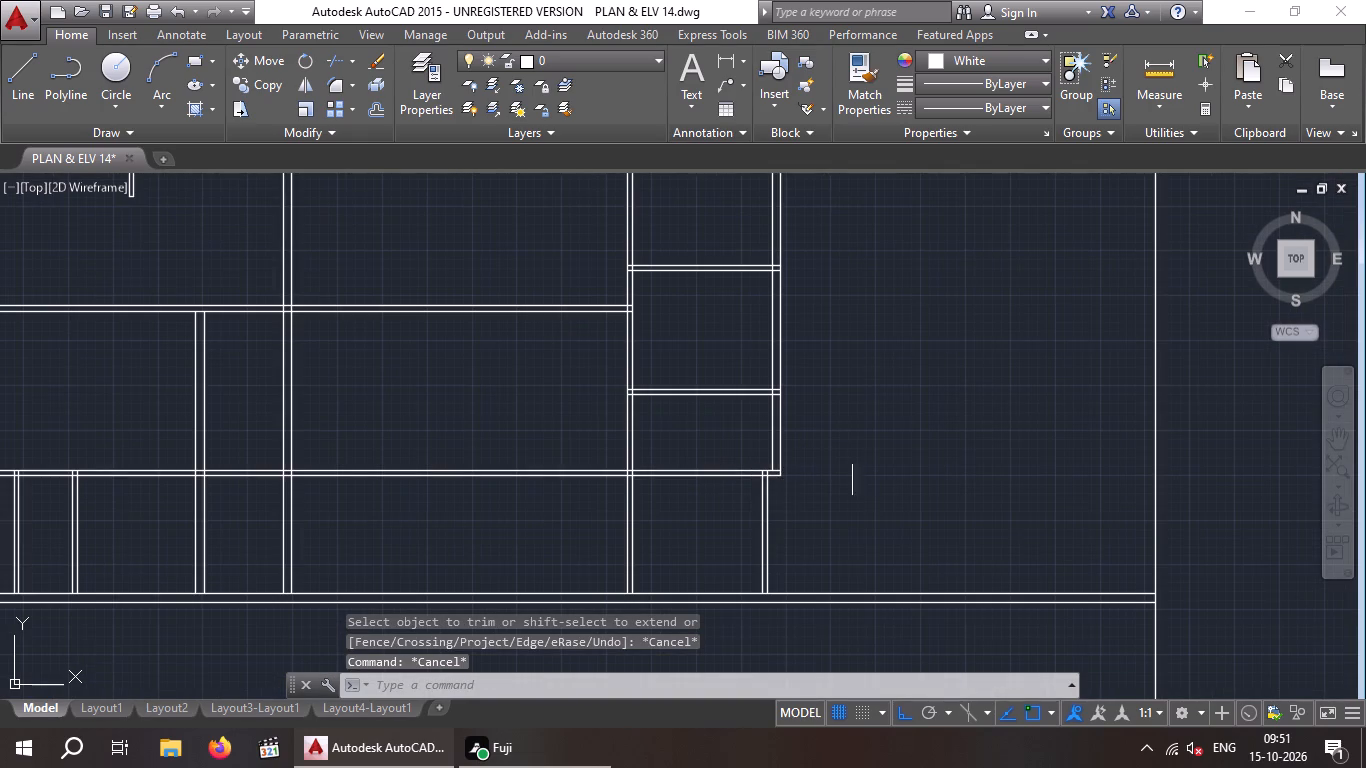
middle_click_drag(838, 456, 805, 404)
key("l")
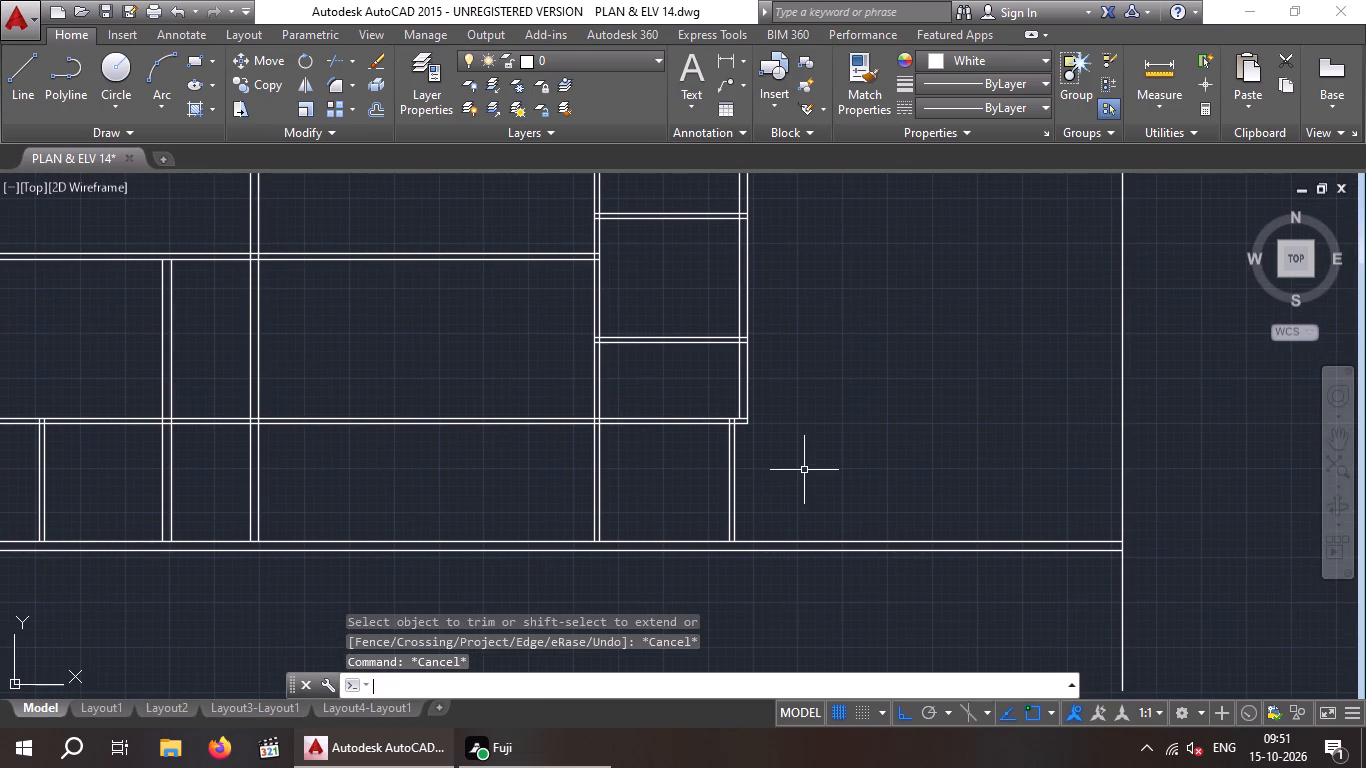
key("Return")
scroll(763, 438, "up", 3)
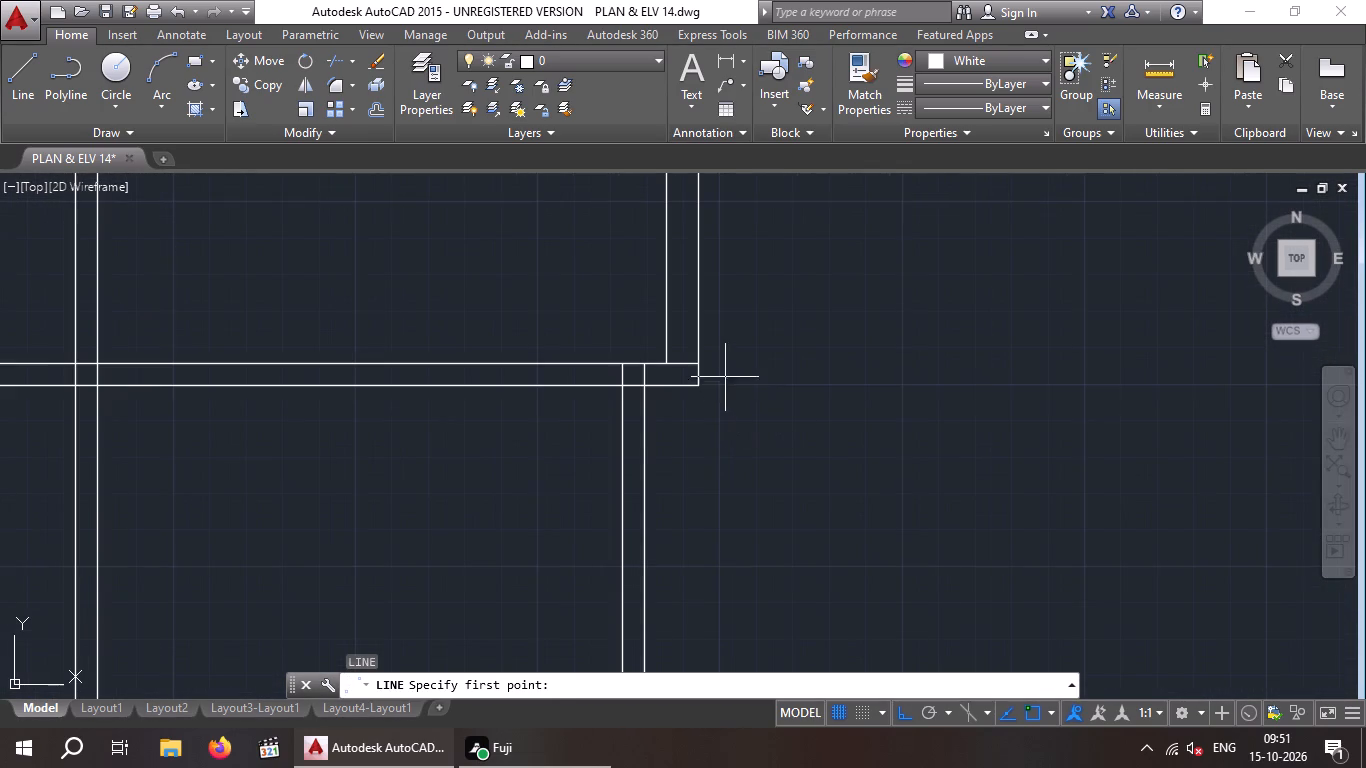
left_click_drag(705, 364, 751, 364)
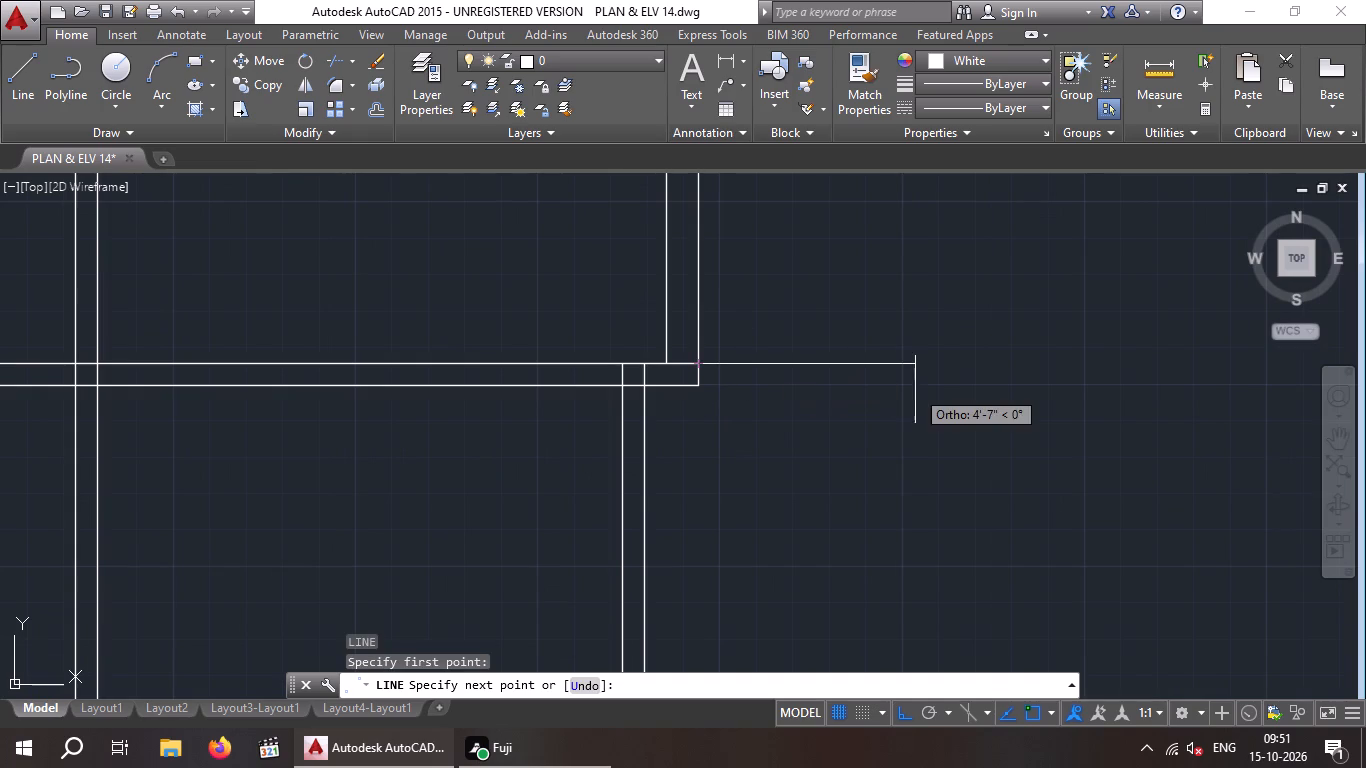
type("4'4")
key("shift+quotedbl")
key("Return")
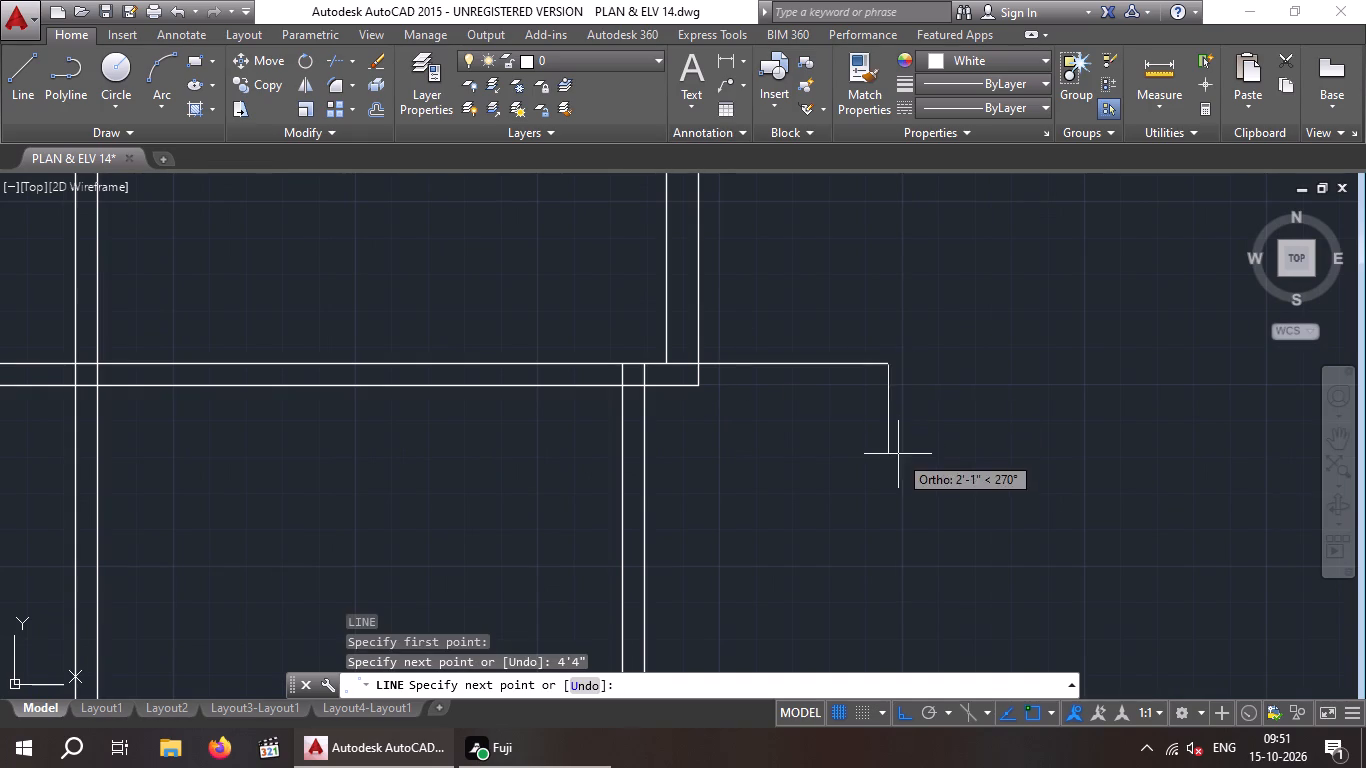
scroll(898, 454, "down", 3)
scroll(910, 566, "up", 3)
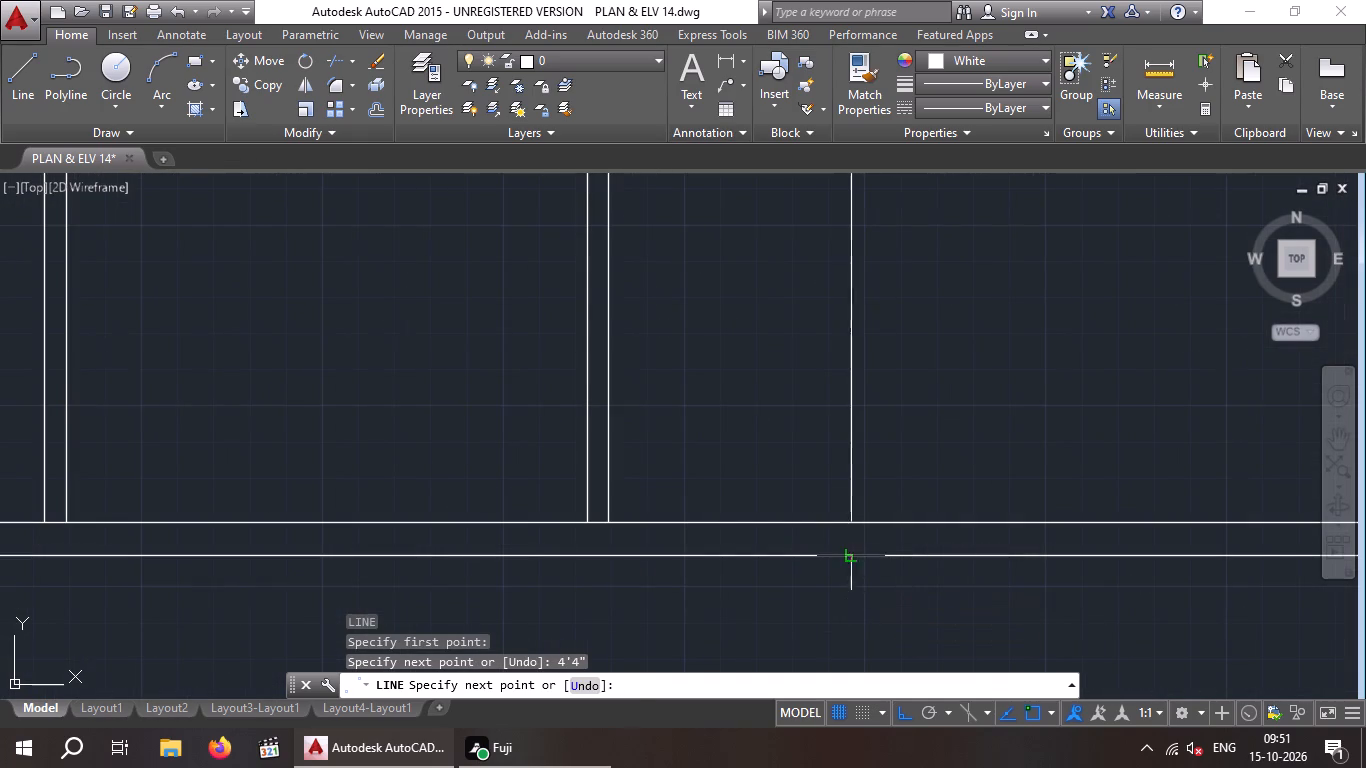
left_click(855, 559)
key("Escape")
Offset the new vertical line 4" inward to form the bottom-right projection's outer wall.
key("o")
key("Return")
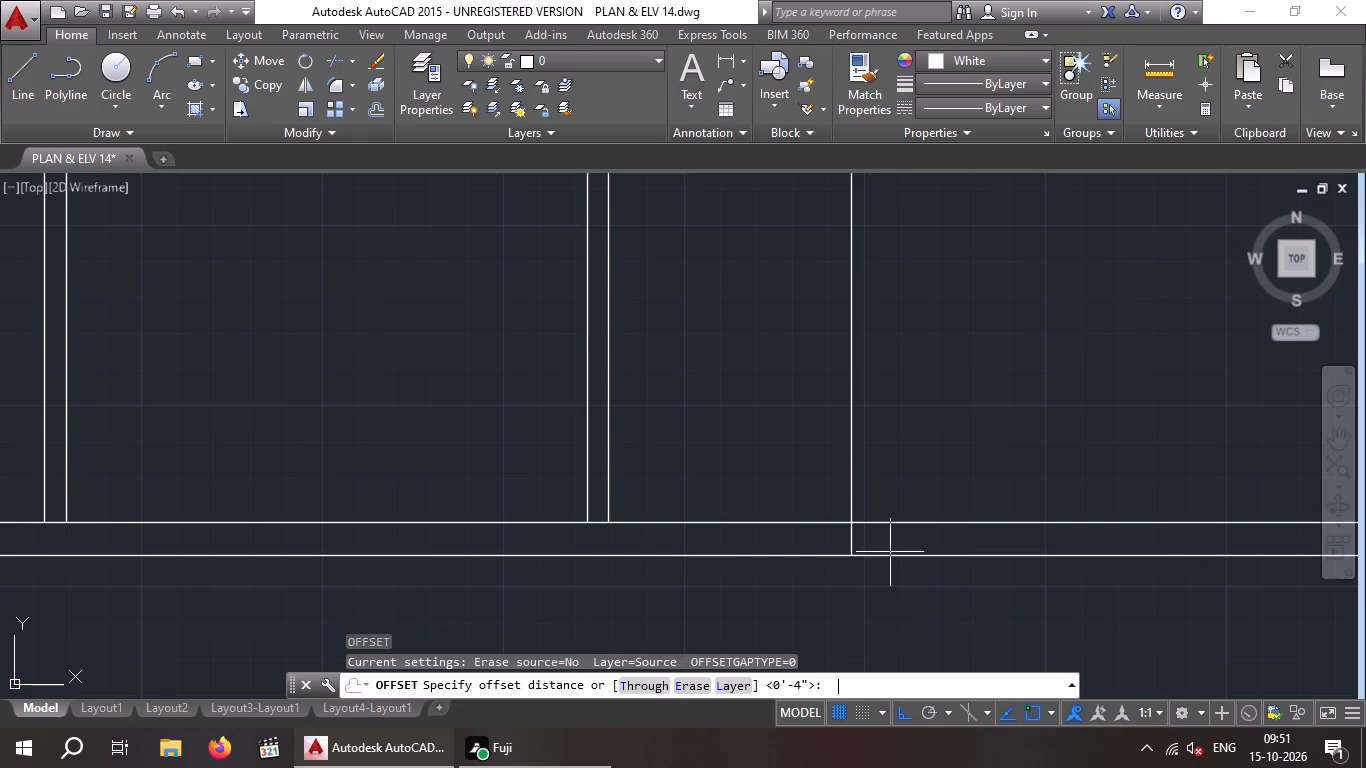
key("4")
key("backslash")
key("BackSpace")
key("apostrophe")
key("BackSpace")
key("shift+quotedbl")
key("Return")
left_click_drag(851, 472, 767, 490)
left_click(781, 483)
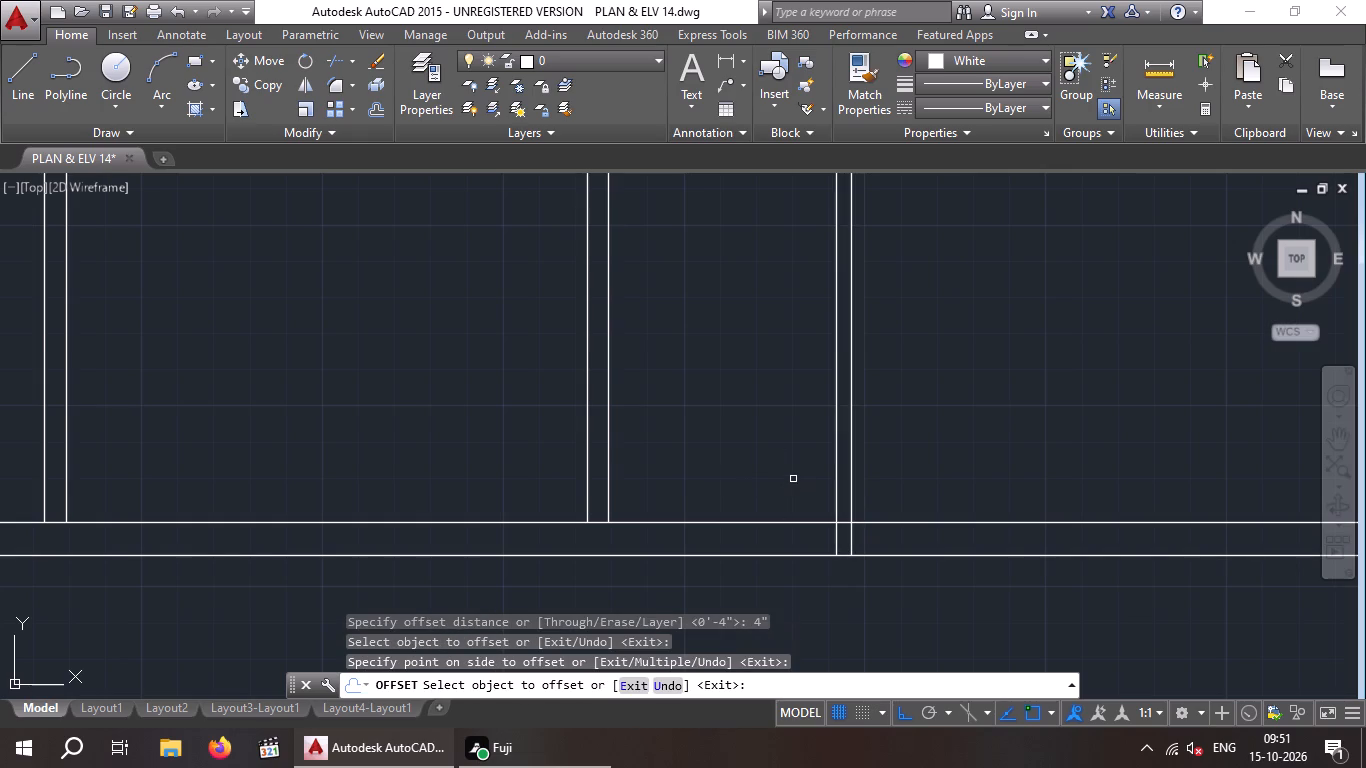
scroll(794, 478, "down", 2)
middle_click_drag(794, 478, 783, 556)
key("Escape")
key("Escape")
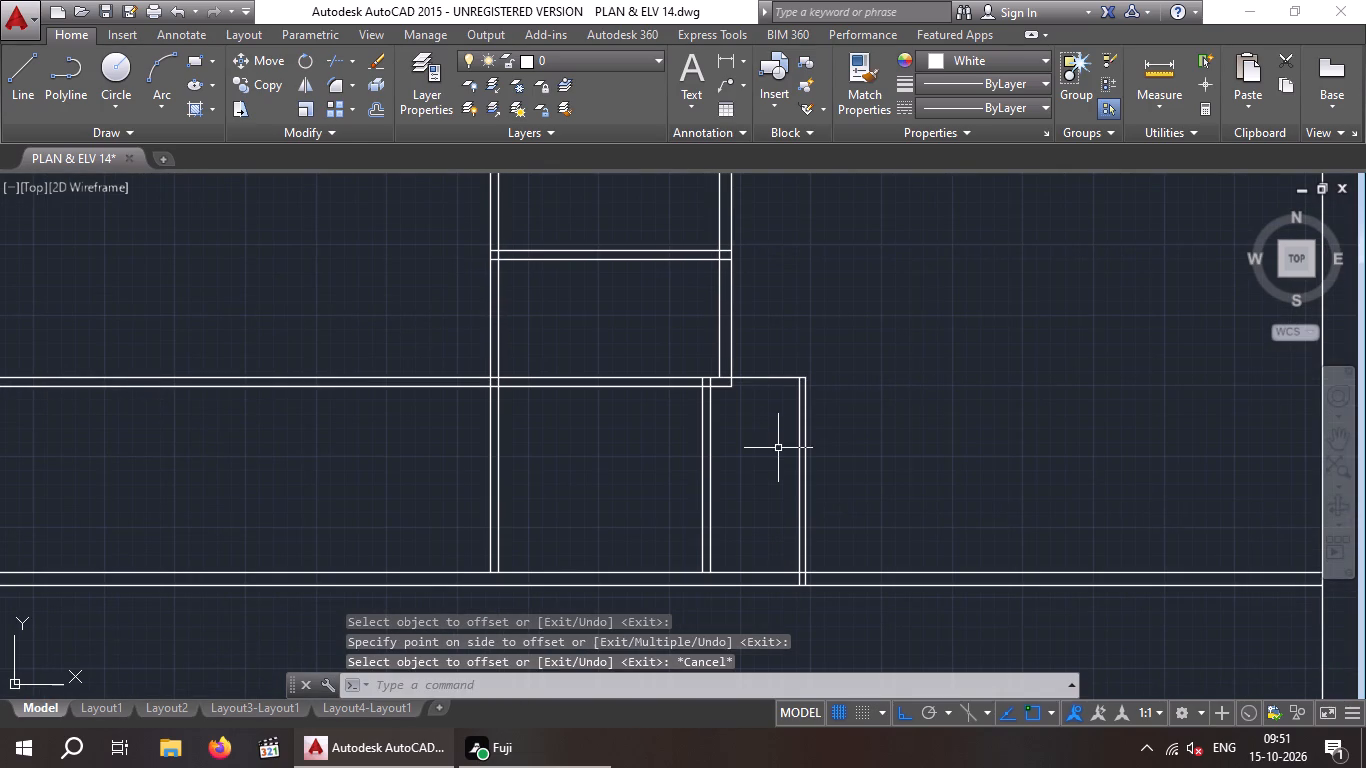
Extend the lower line of the bottom rooms' top wall to the outer line of the bottom-right projection's wall.
key("e")
type("X")
key("space")
key("space")
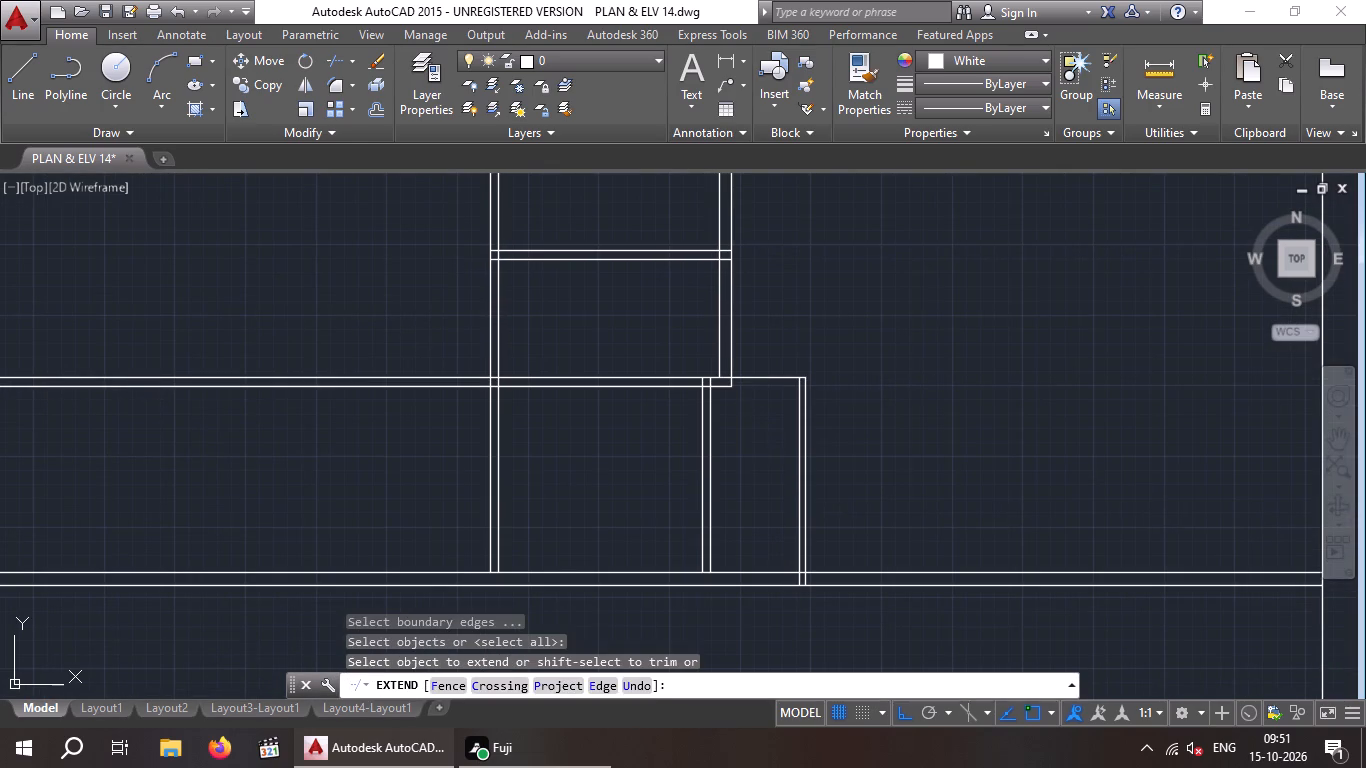
scroll(734, 401, "up", 2)
left_click(704, 363)
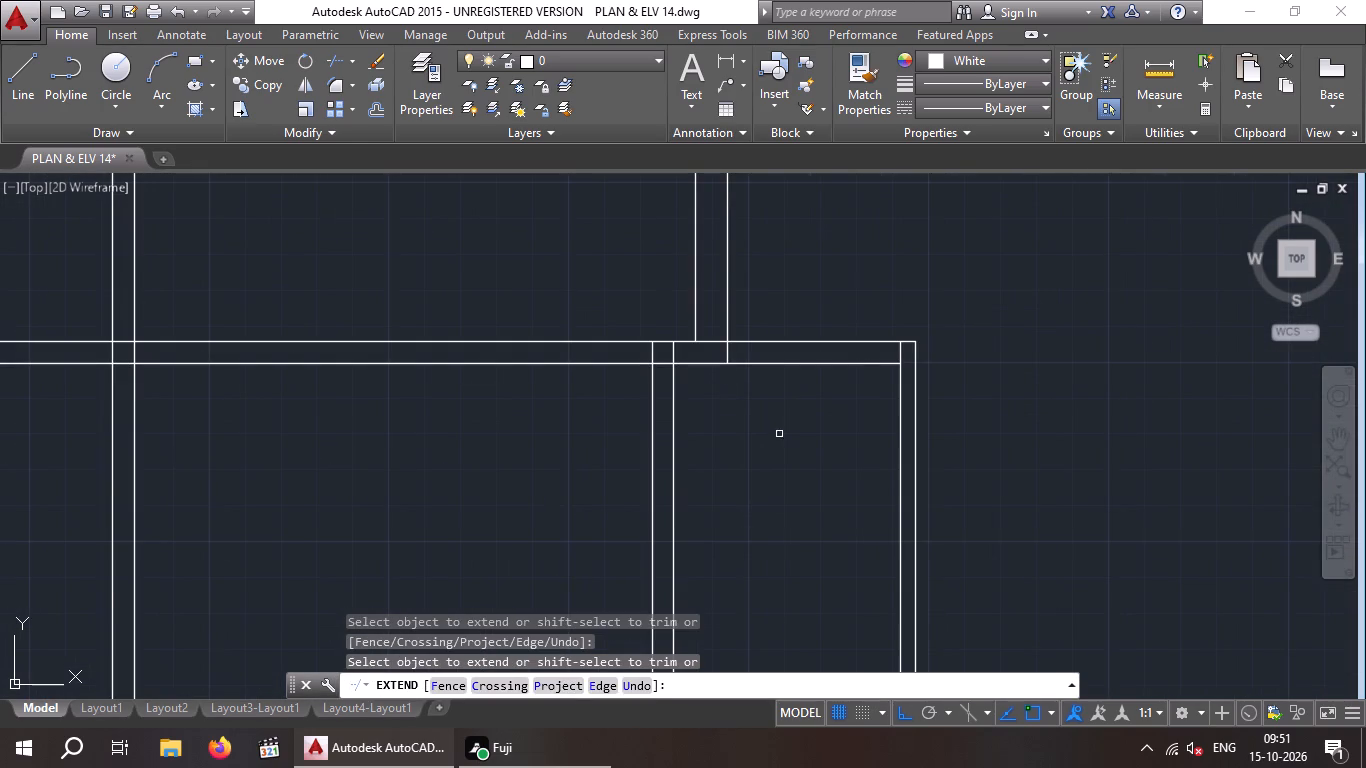
scroll(787, 433, "down", 1)
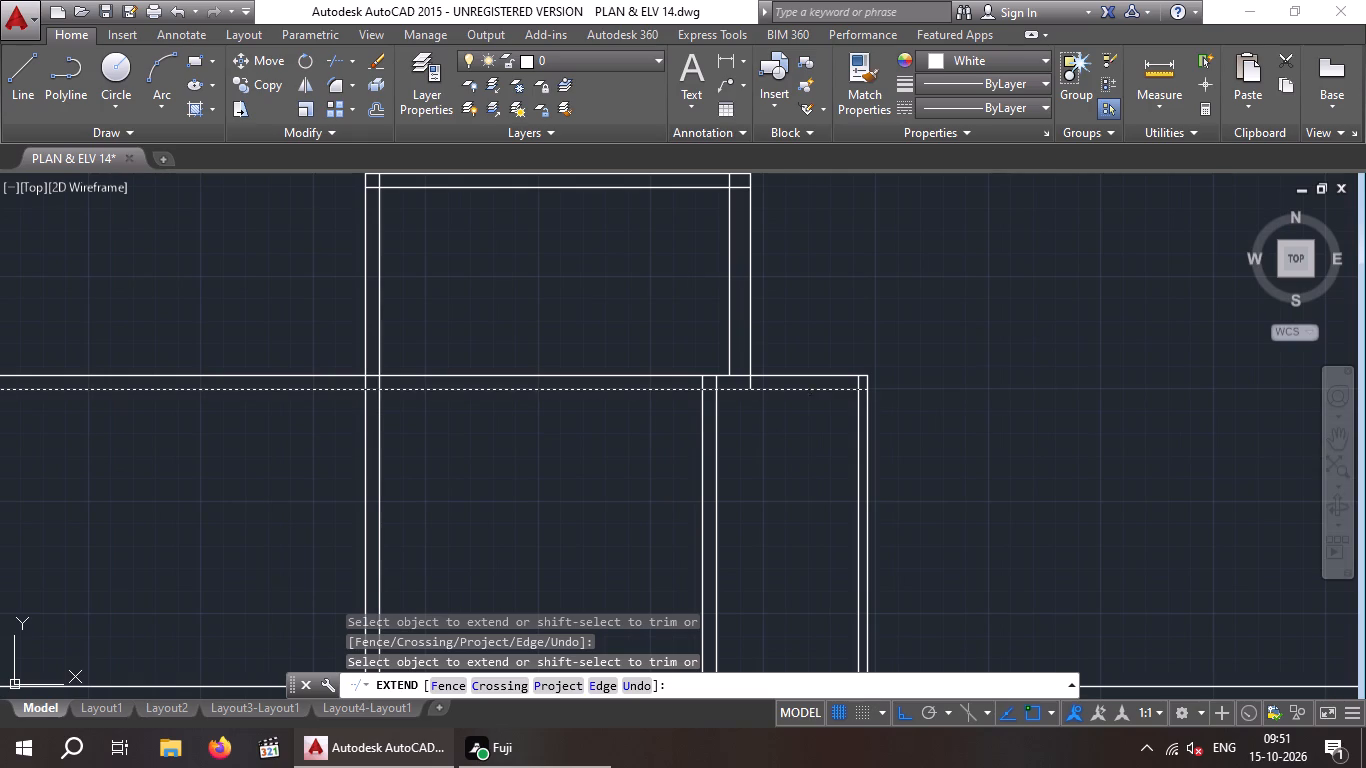
left_click(807, 391)
scroll(805, 458, "down", 2)
key("Escape")
key("Escape")
Trim the top and bottom outer wall lines that run beyond the right-hand projections to the far-right boundary.
scroll(830, 391, "down", 3)
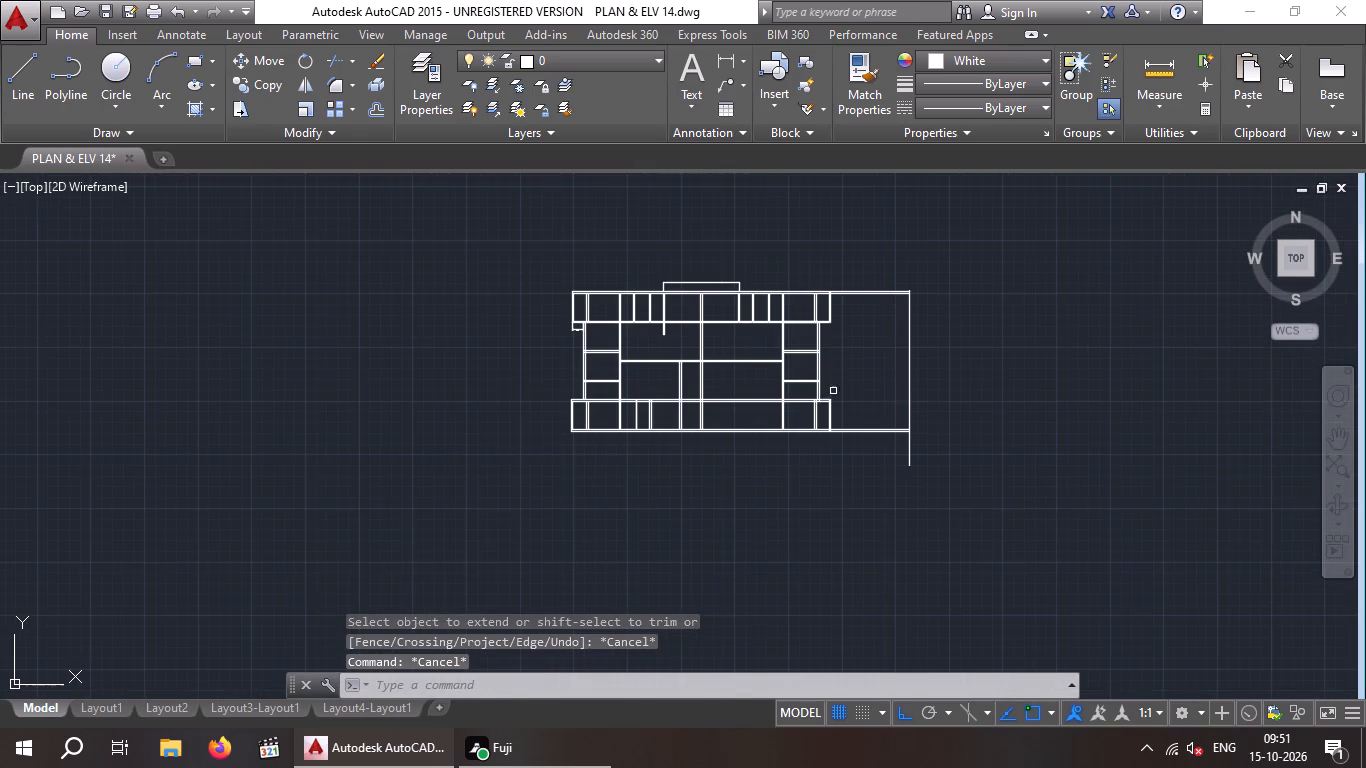
middle_click_drag(883, 381, 877, 436)
key("t")
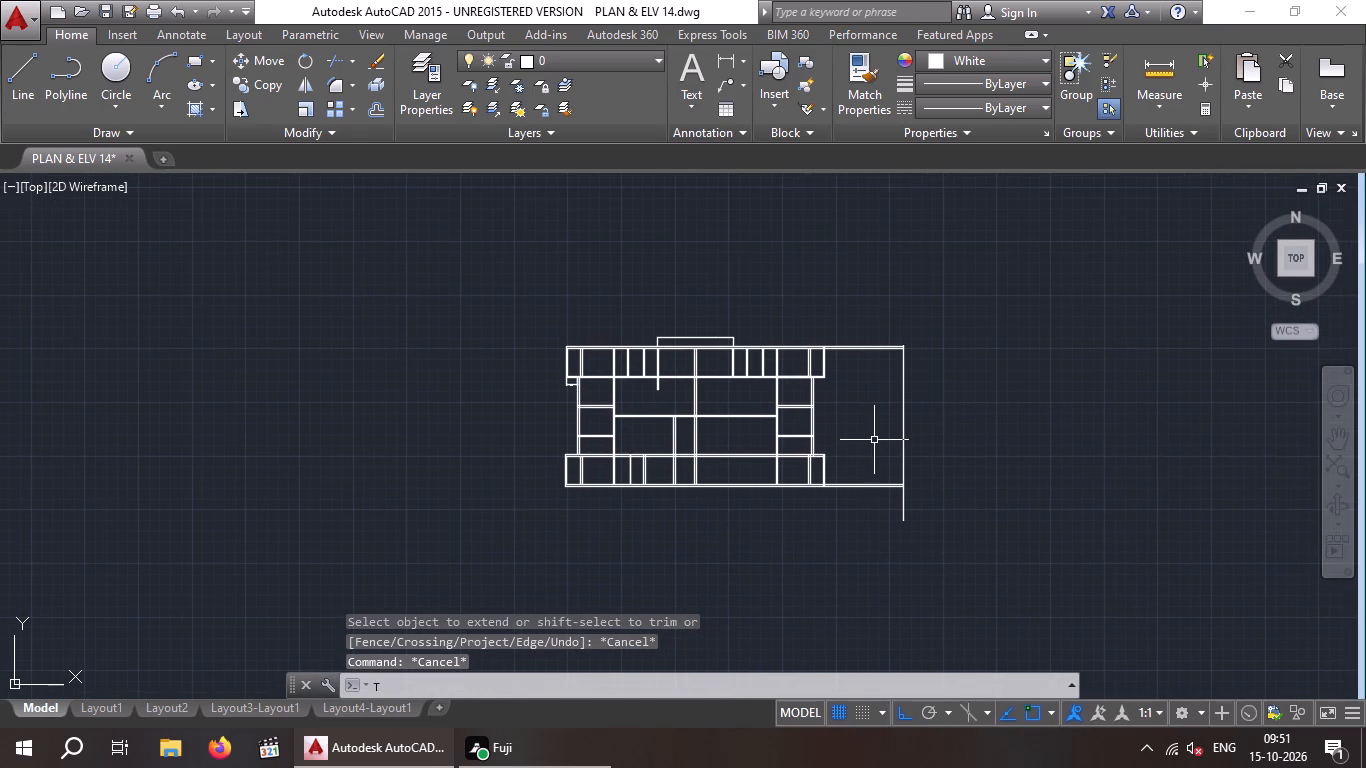
key("r")
key("space")
key("space")
left_click_drag(915, 577, 903, 558)
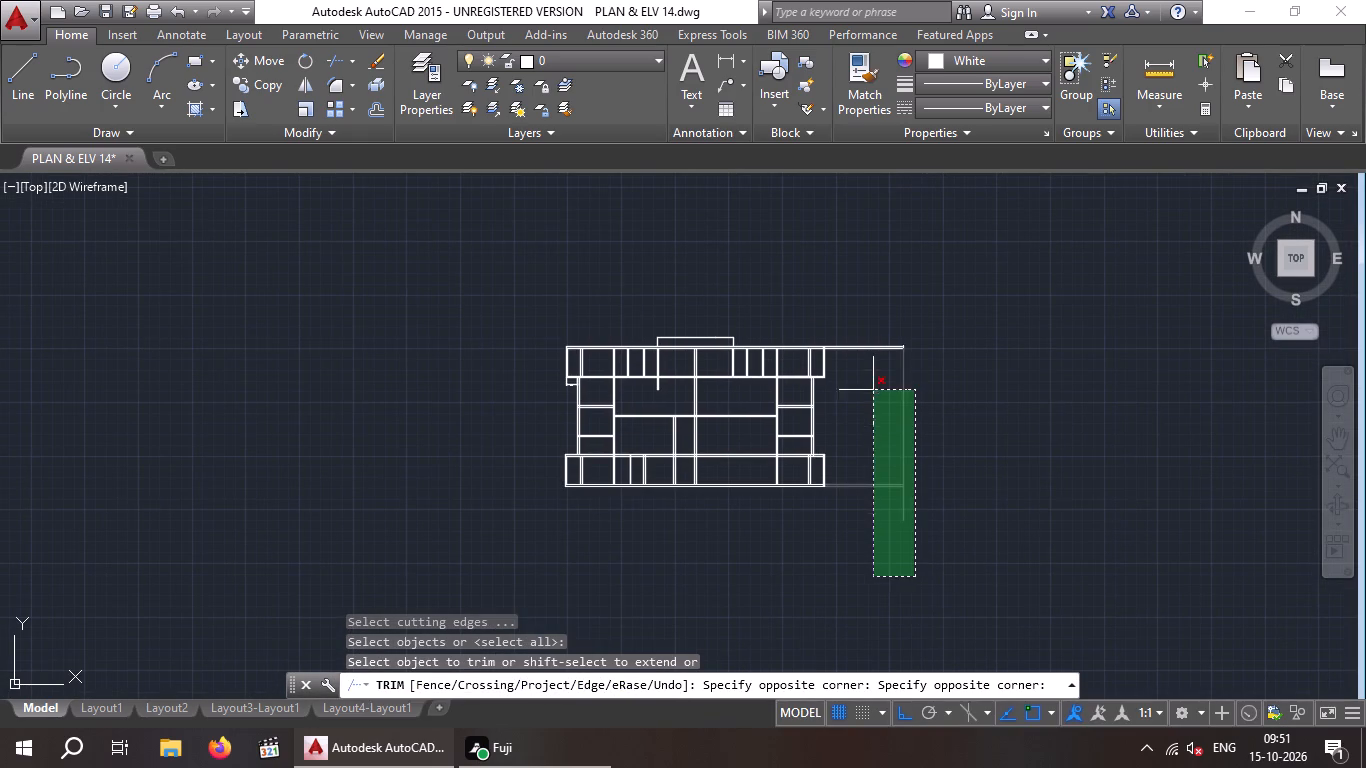
left_click(857, 312)
key("Escape")
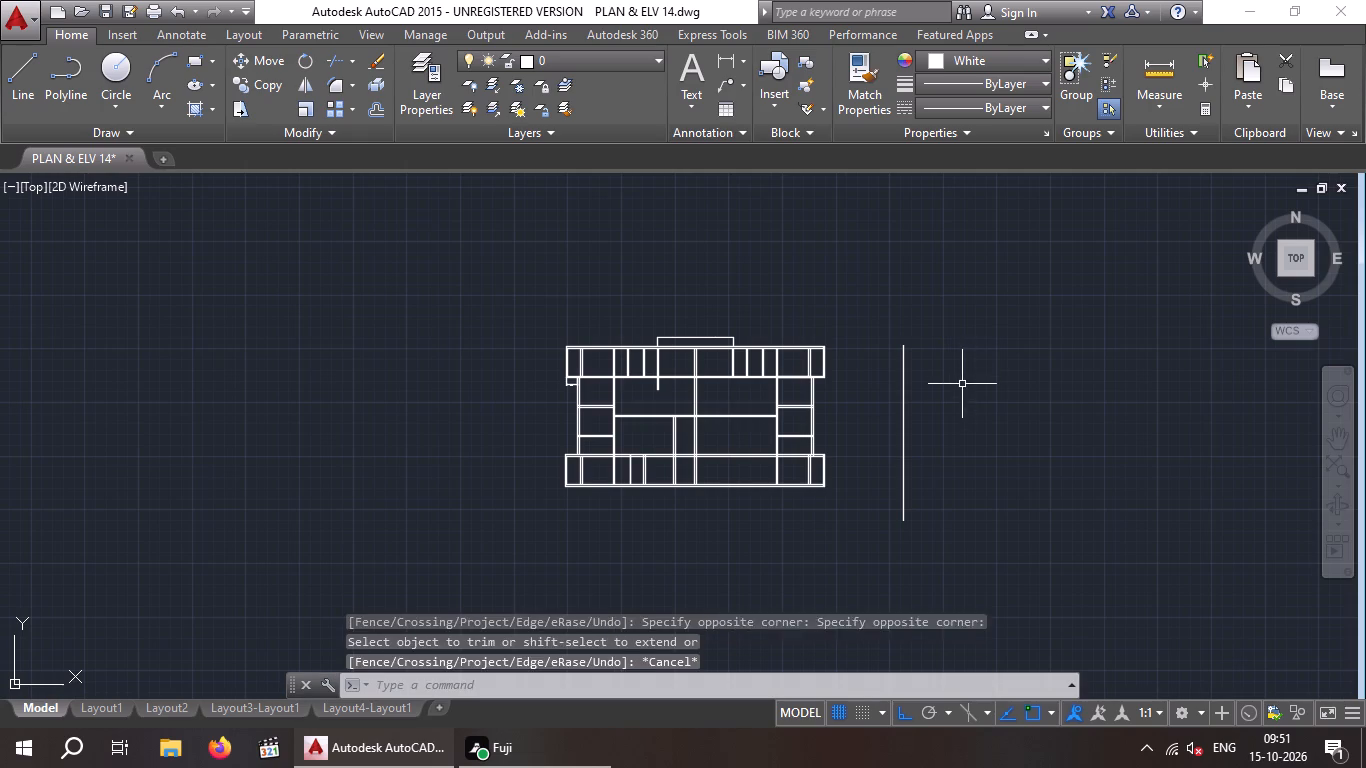
key("Escape")
Delete the leftover vertical boundary line to the far right of the plan.
left_click_drag(1012, 515, 970, 538)
left_click(880, 327)
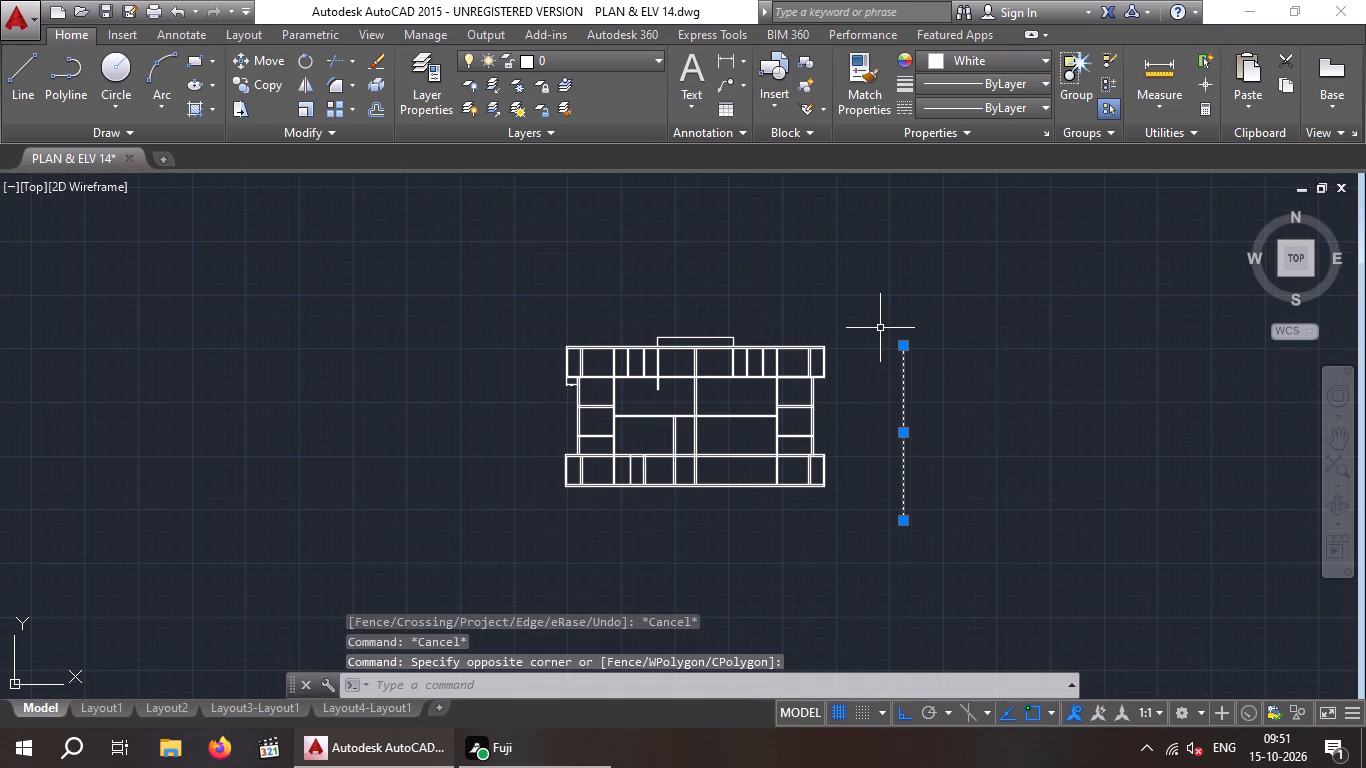
key("Delete")
key("Escape")
key("Escape")
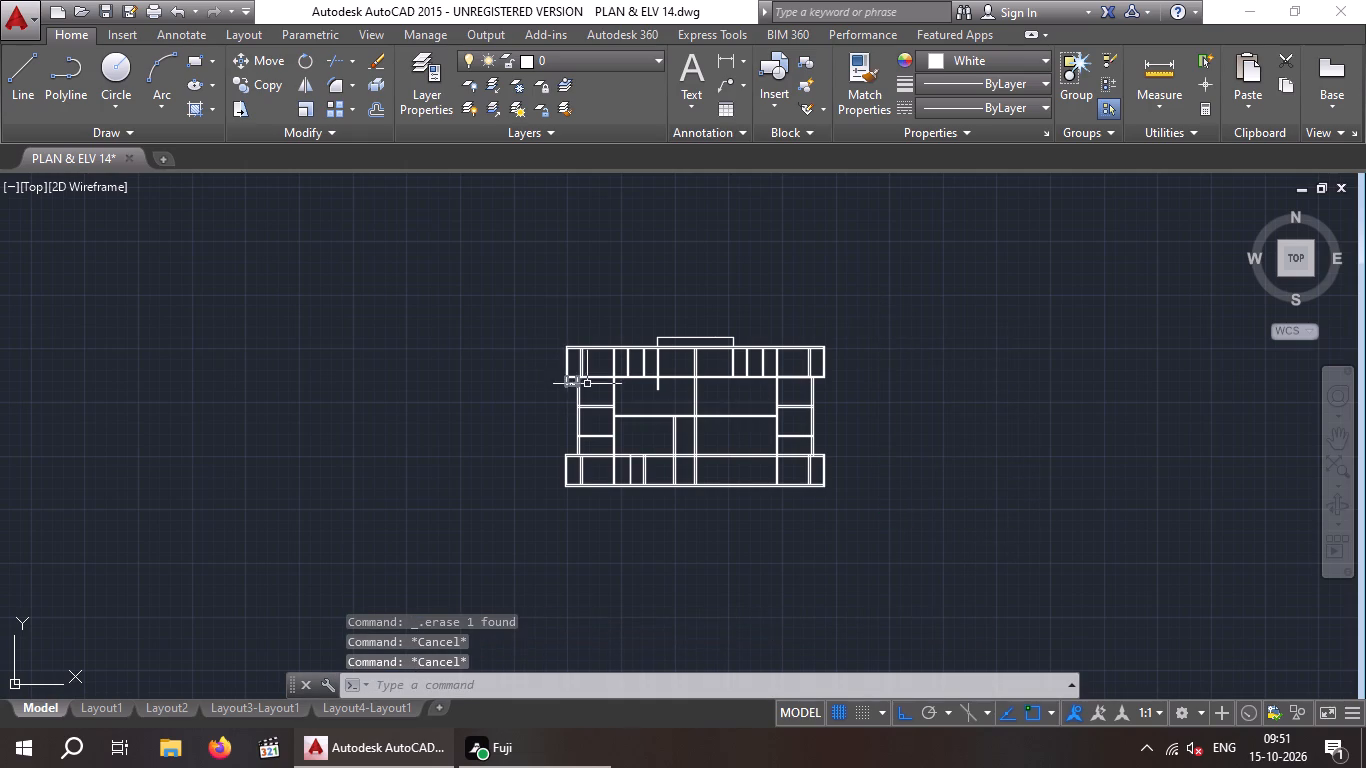
Delete the small dimension below the top-left room.
scroll(596, 390, "up", 3)
left_click(483, 366)
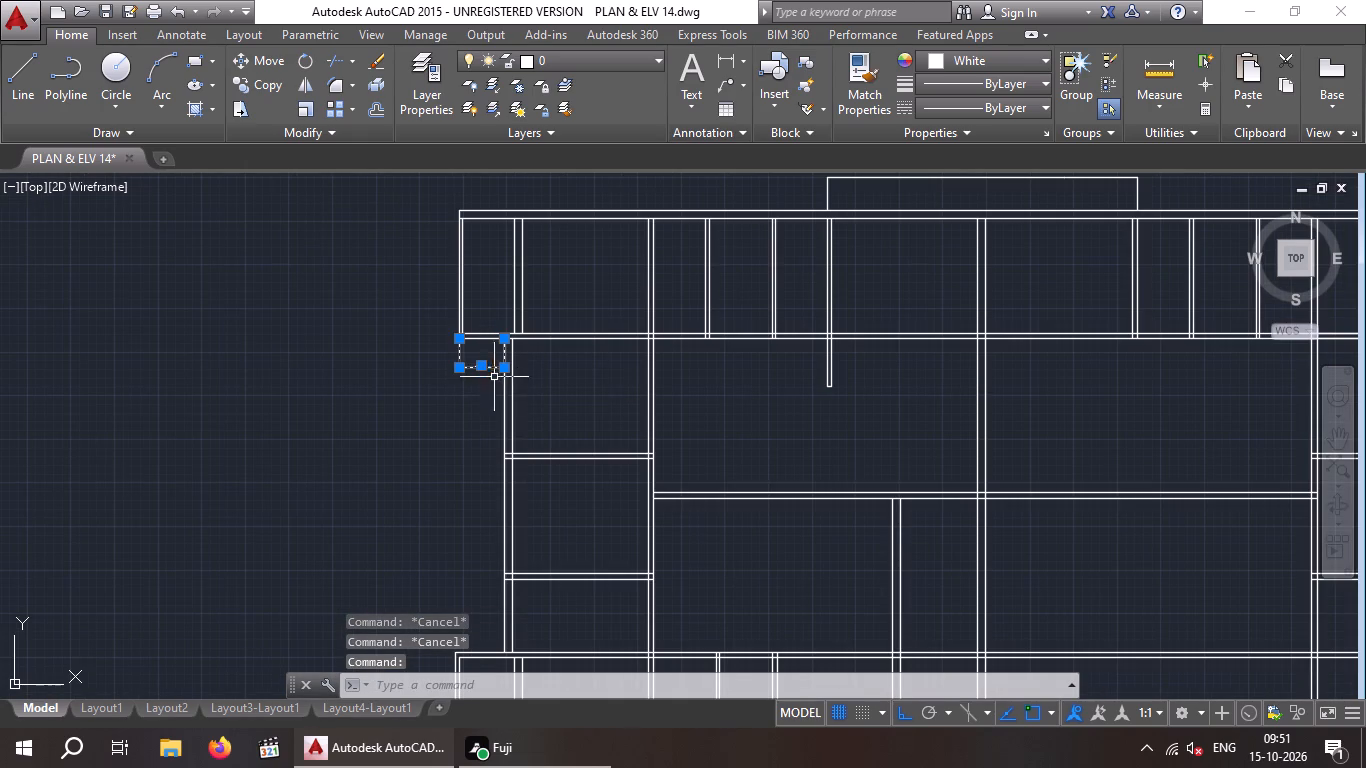
key("Delete")
scroll(599, 375, "down", 3)
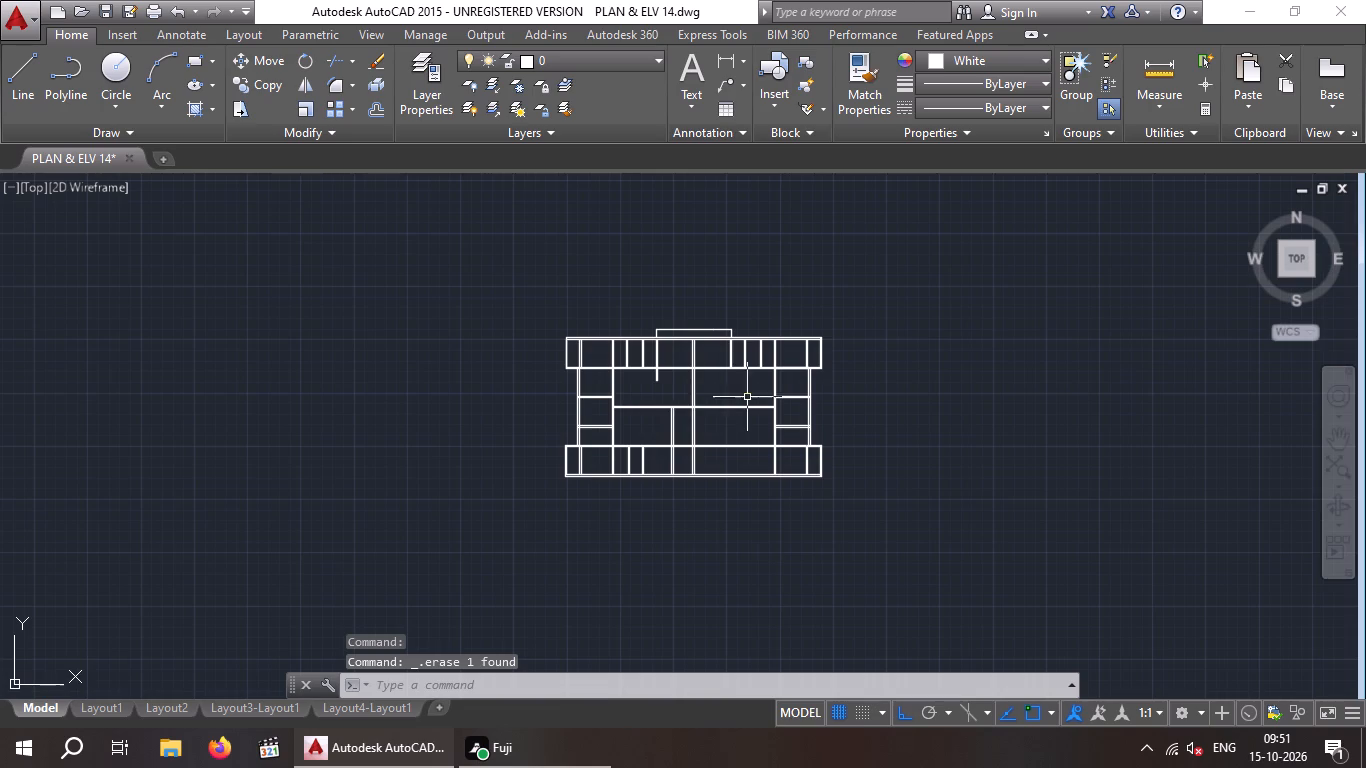
middle_click_drag(747, 396, 571, 485)
key("Escape")
key("Escape")
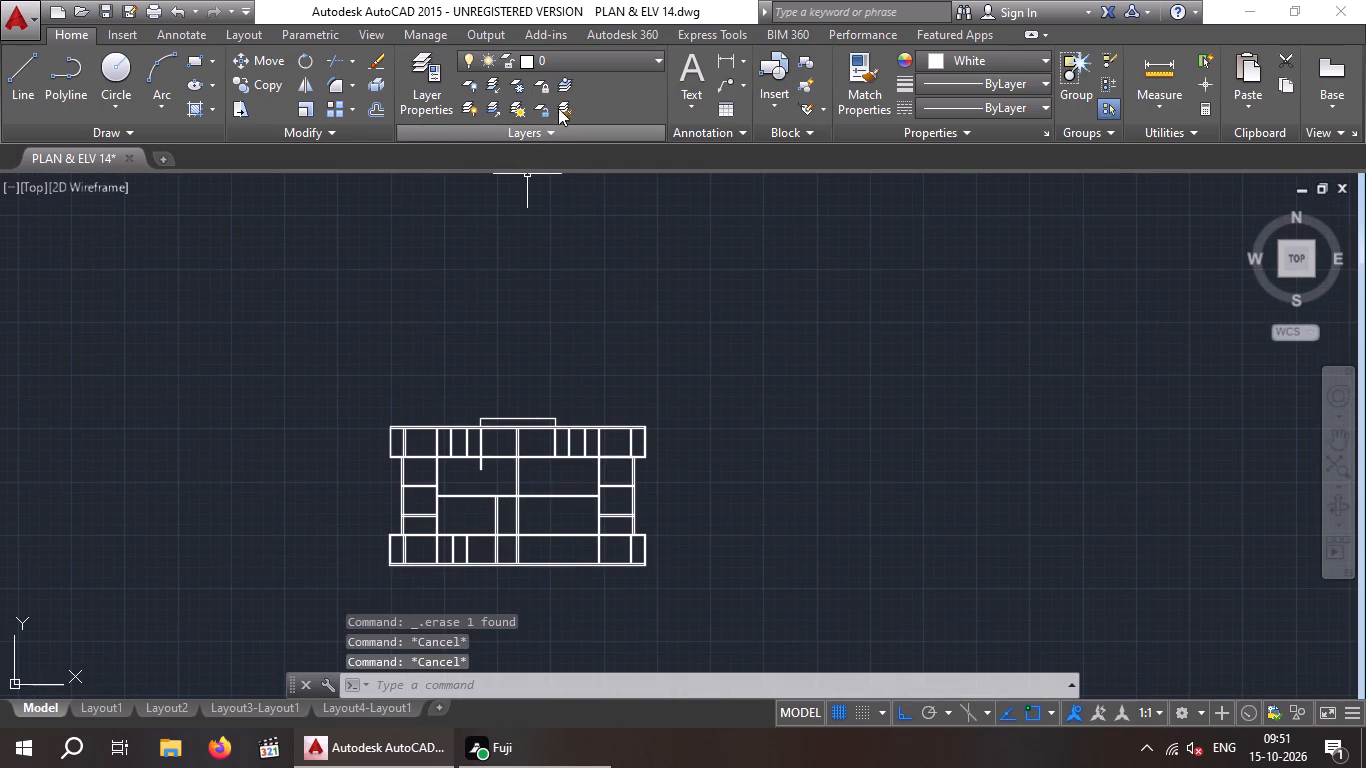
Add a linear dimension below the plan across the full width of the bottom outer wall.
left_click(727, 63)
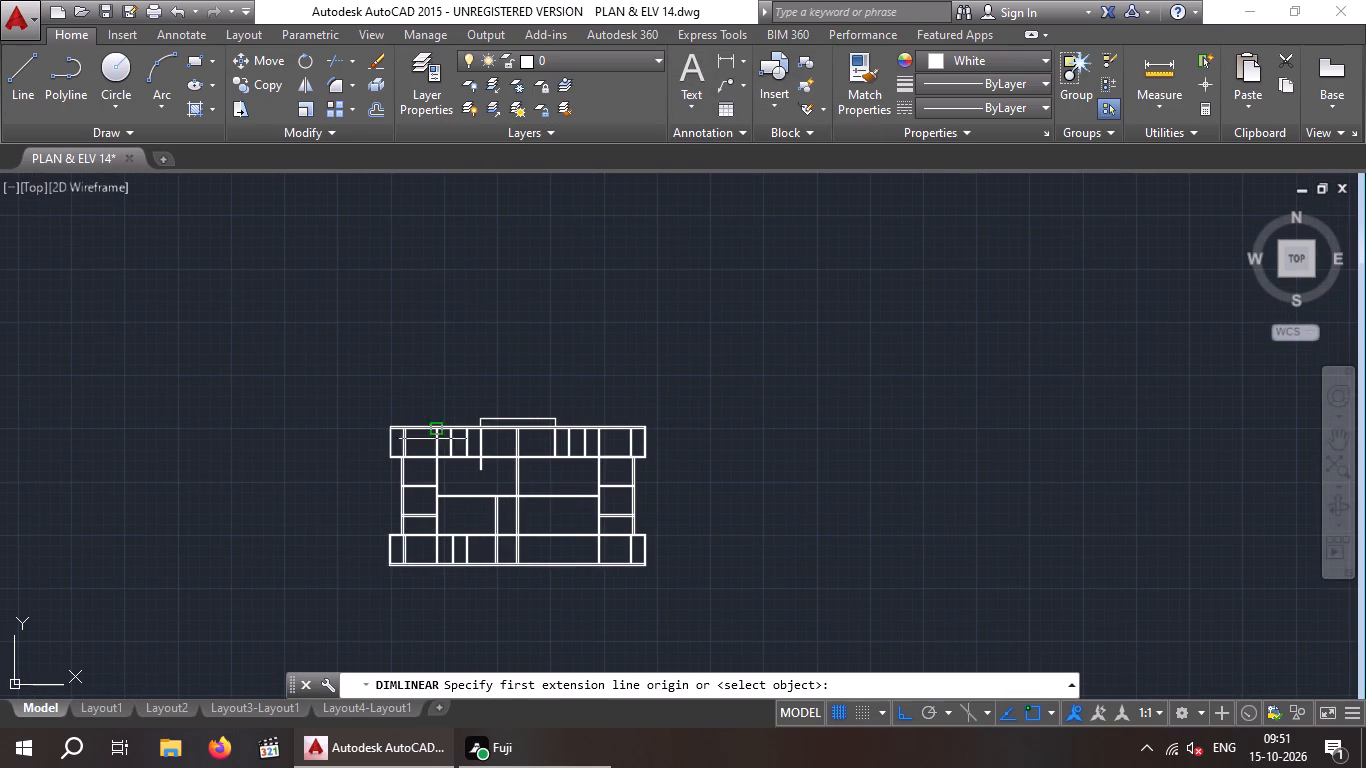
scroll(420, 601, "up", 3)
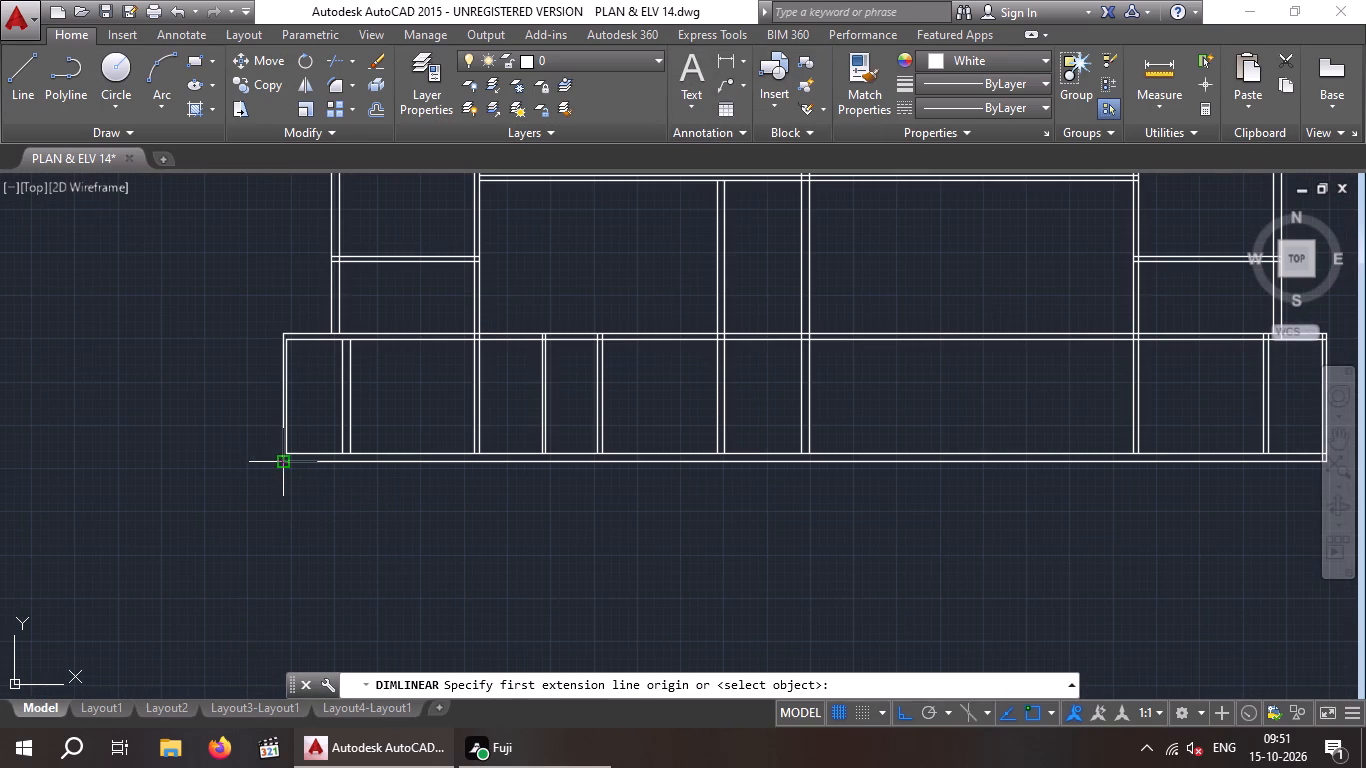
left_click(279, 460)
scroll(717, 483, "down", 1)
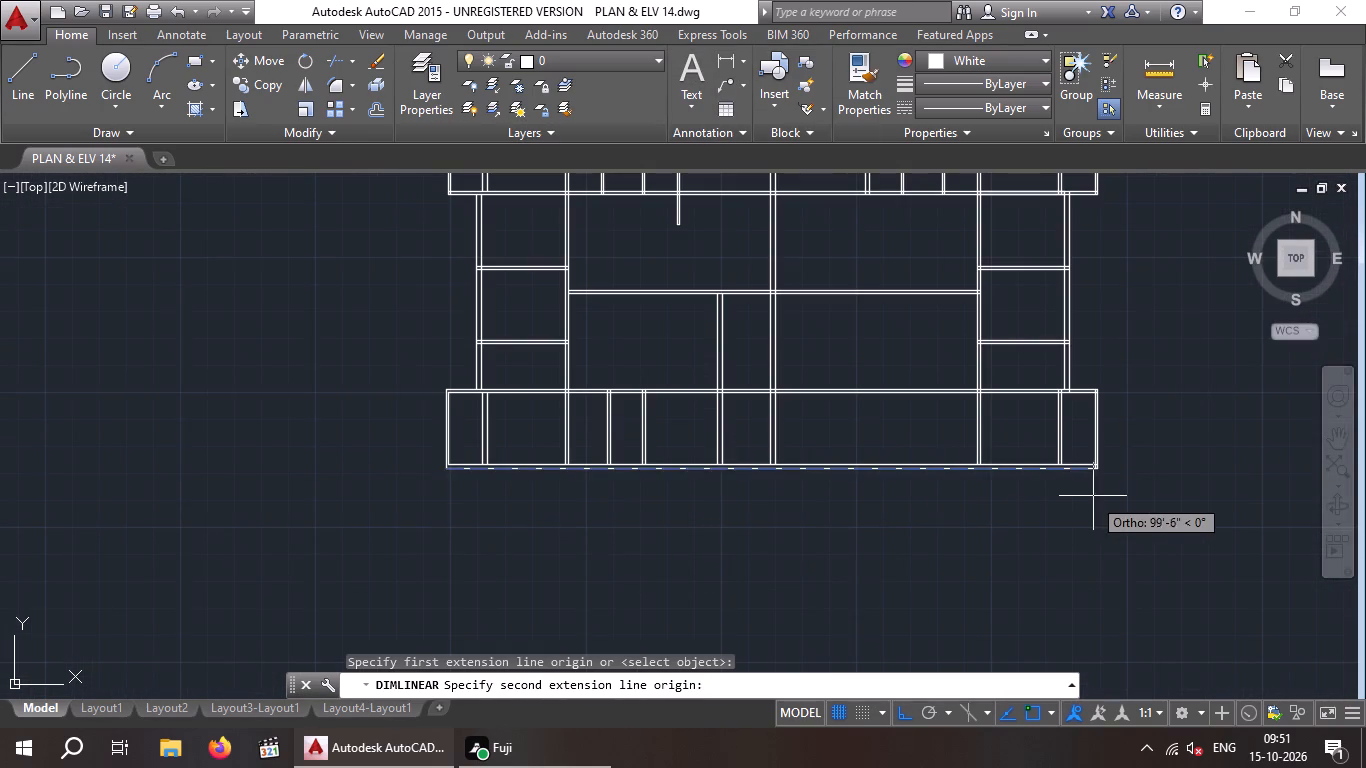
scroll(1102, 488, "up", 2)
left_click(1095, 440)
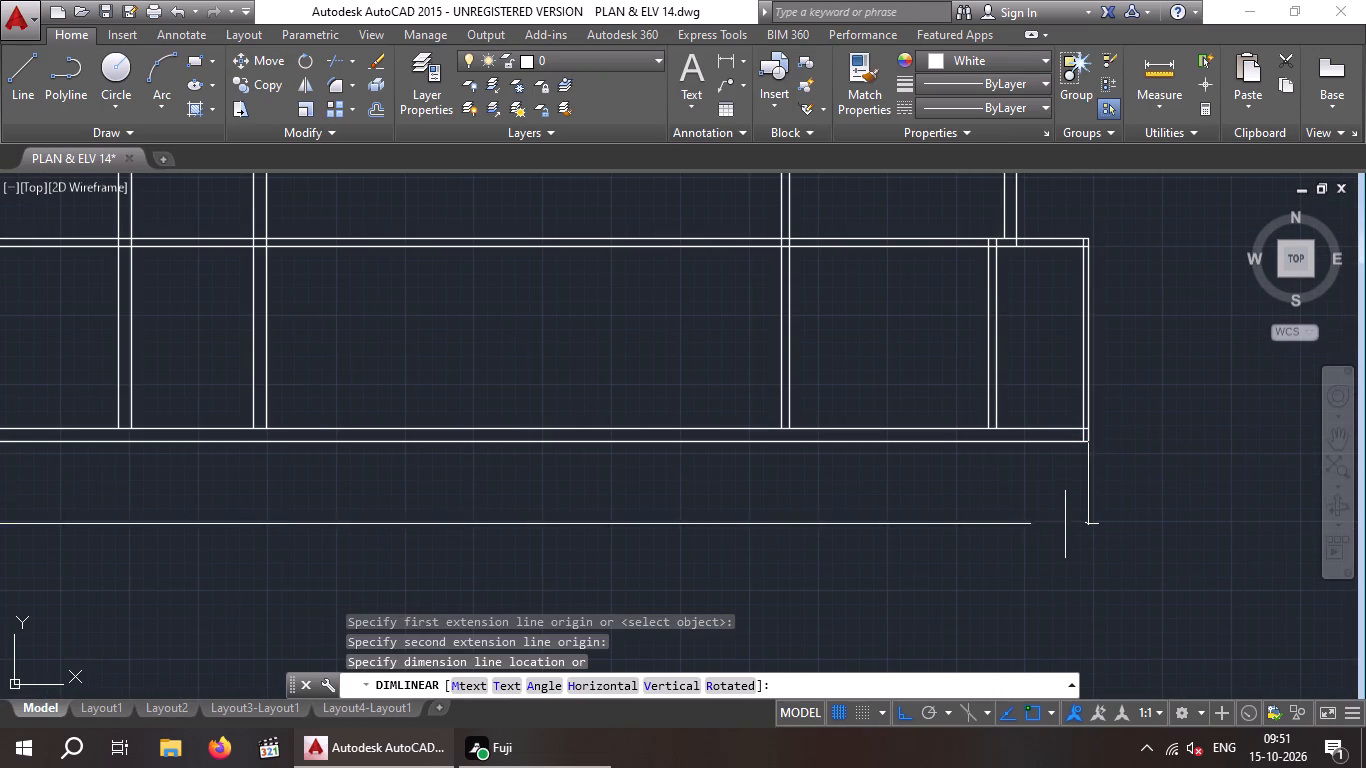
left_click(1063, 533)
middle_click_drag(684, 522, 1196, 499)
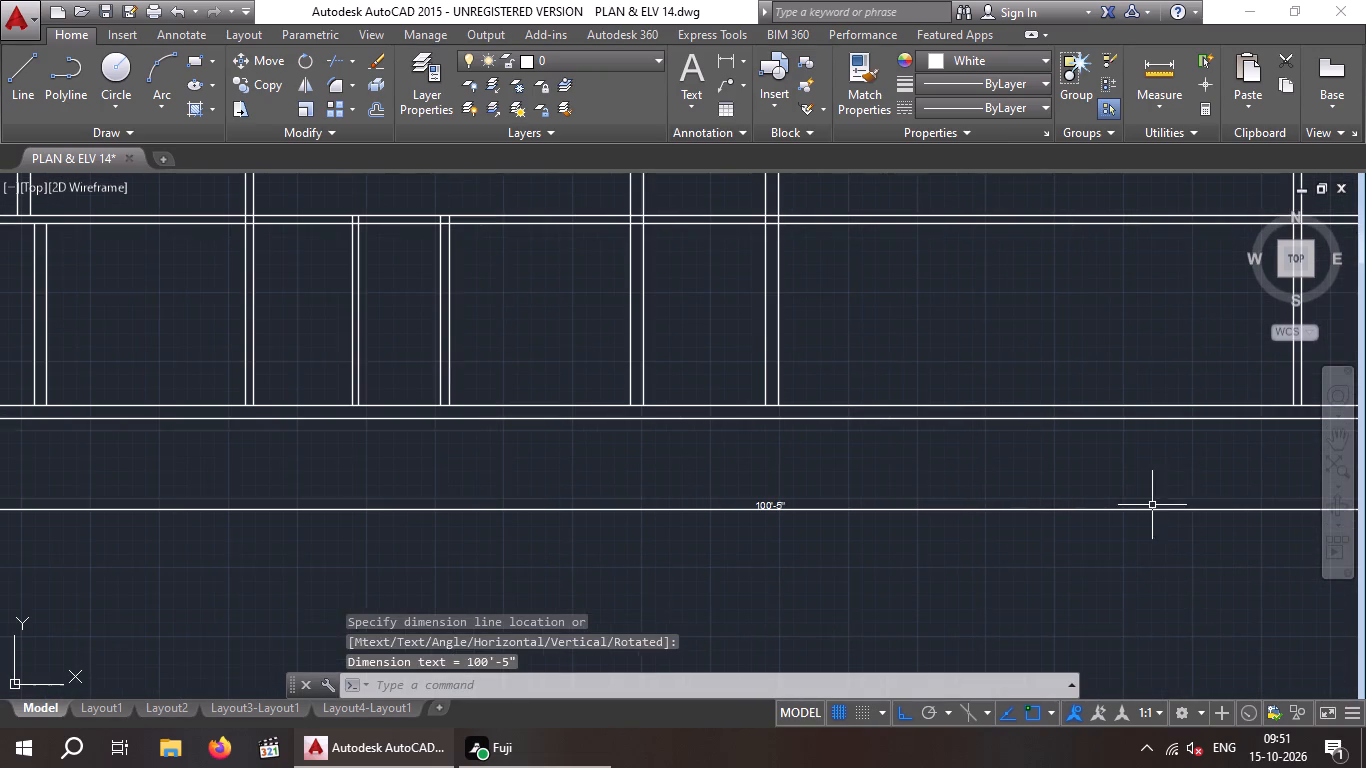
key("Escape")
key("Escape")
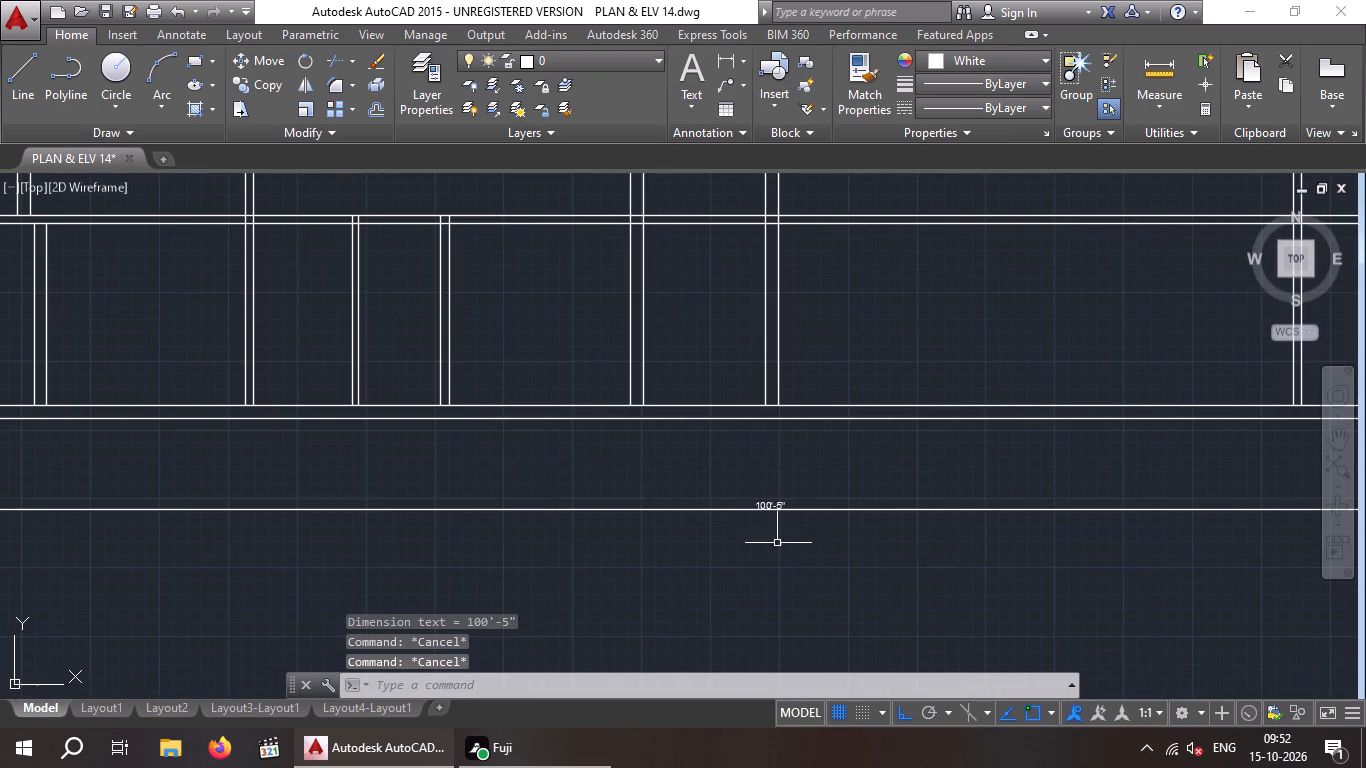
Examine the text of the overall width dimension below the plan.
scroll(763, 519, "up", 6)
middle_click_drag(754, 482, 722, 537)
scroll(723, 533, "down", 1)
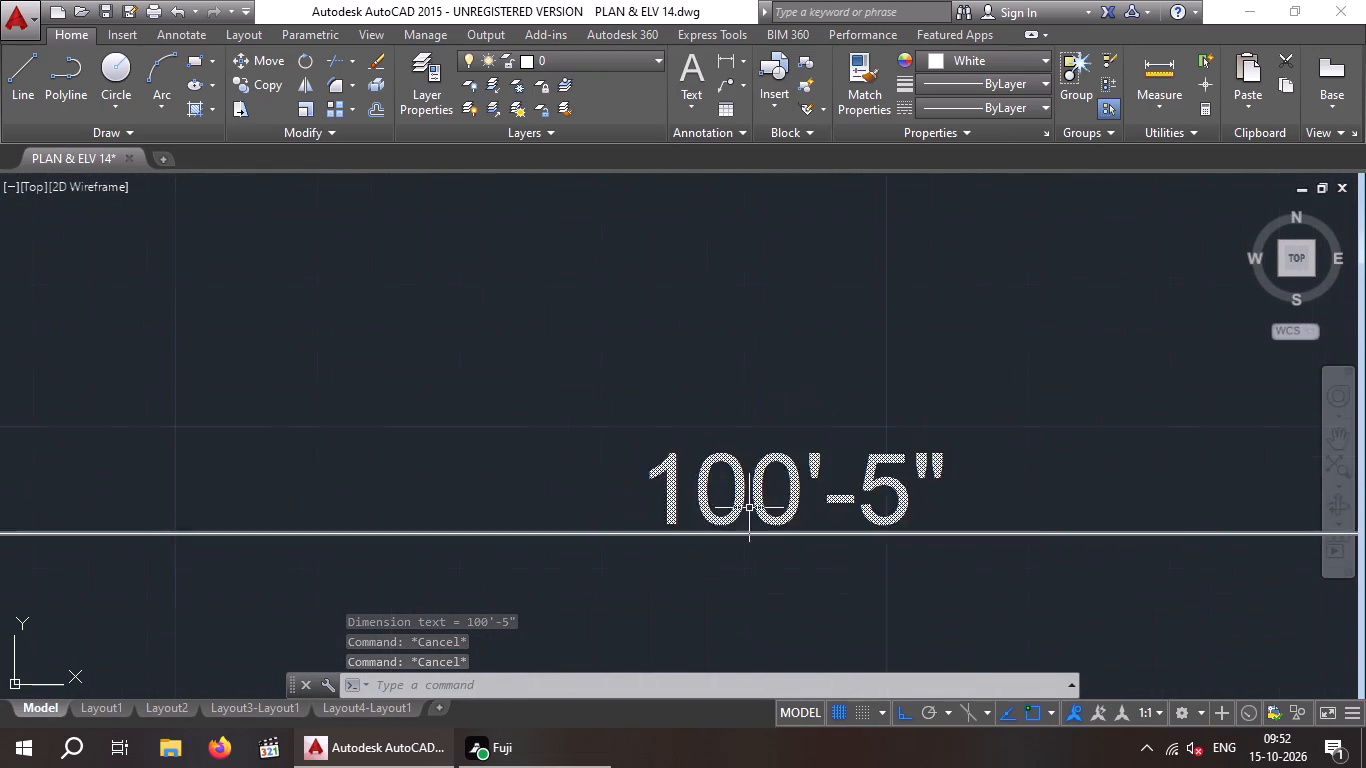
scroll(750, 508, "down", 1)
scroll(751, 510, "up", 1)
scroll(751, 511, "down", 3)
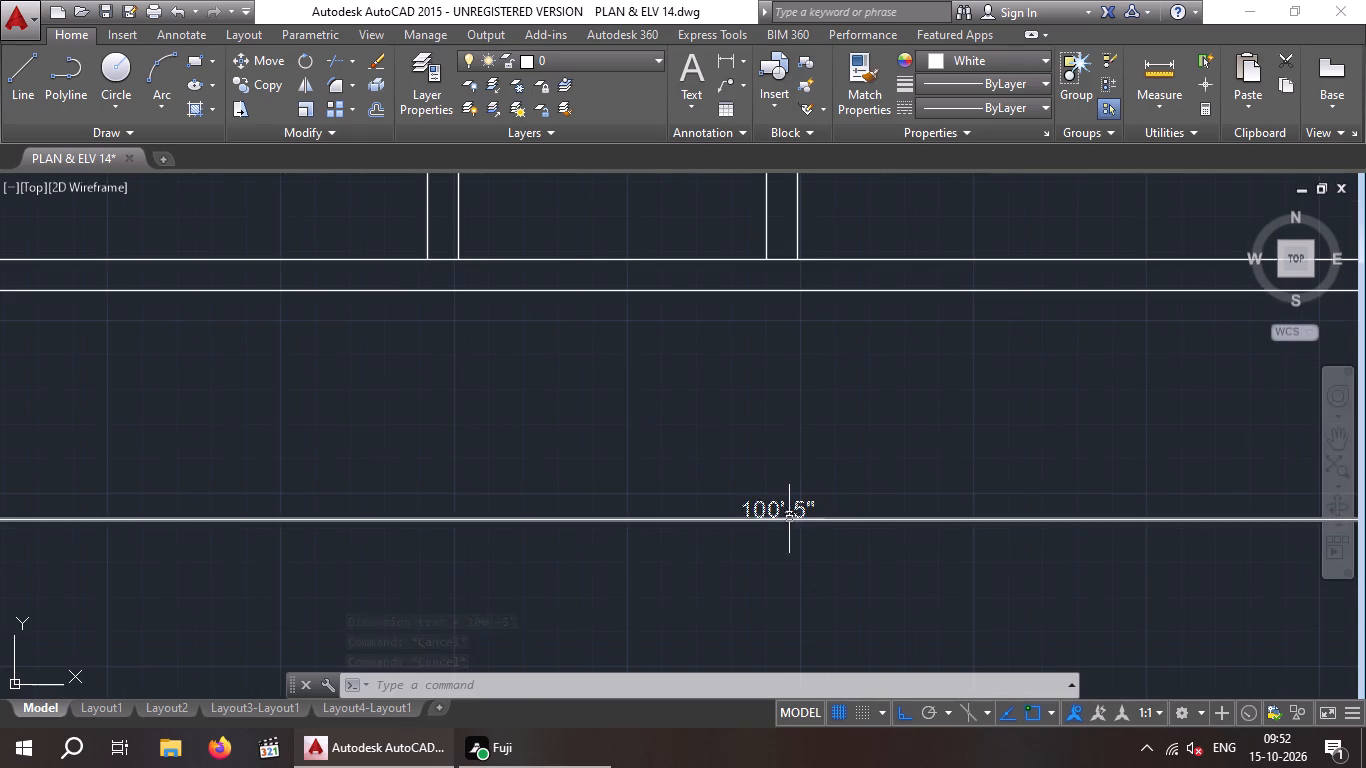
middle_click_drag(865, 505, 705, 545)
scroll(722, 497, "down", 5)
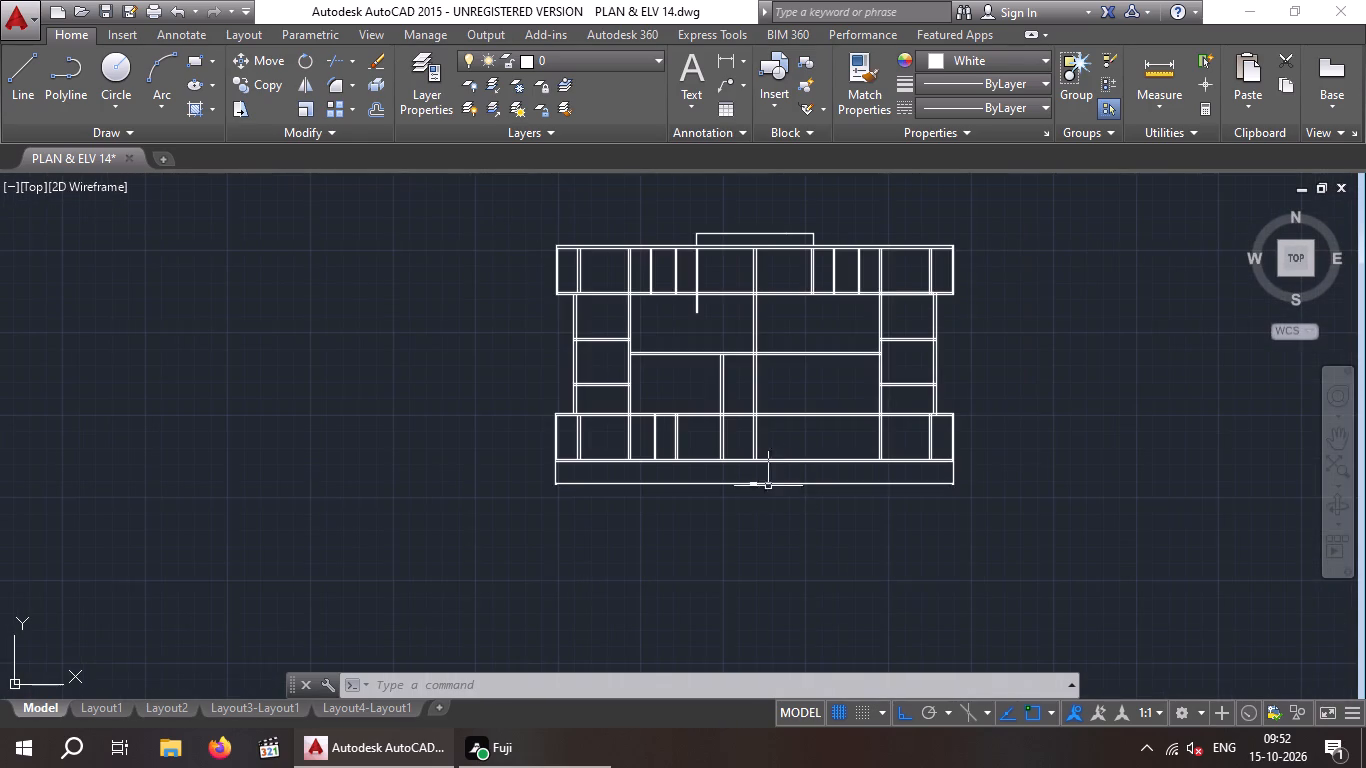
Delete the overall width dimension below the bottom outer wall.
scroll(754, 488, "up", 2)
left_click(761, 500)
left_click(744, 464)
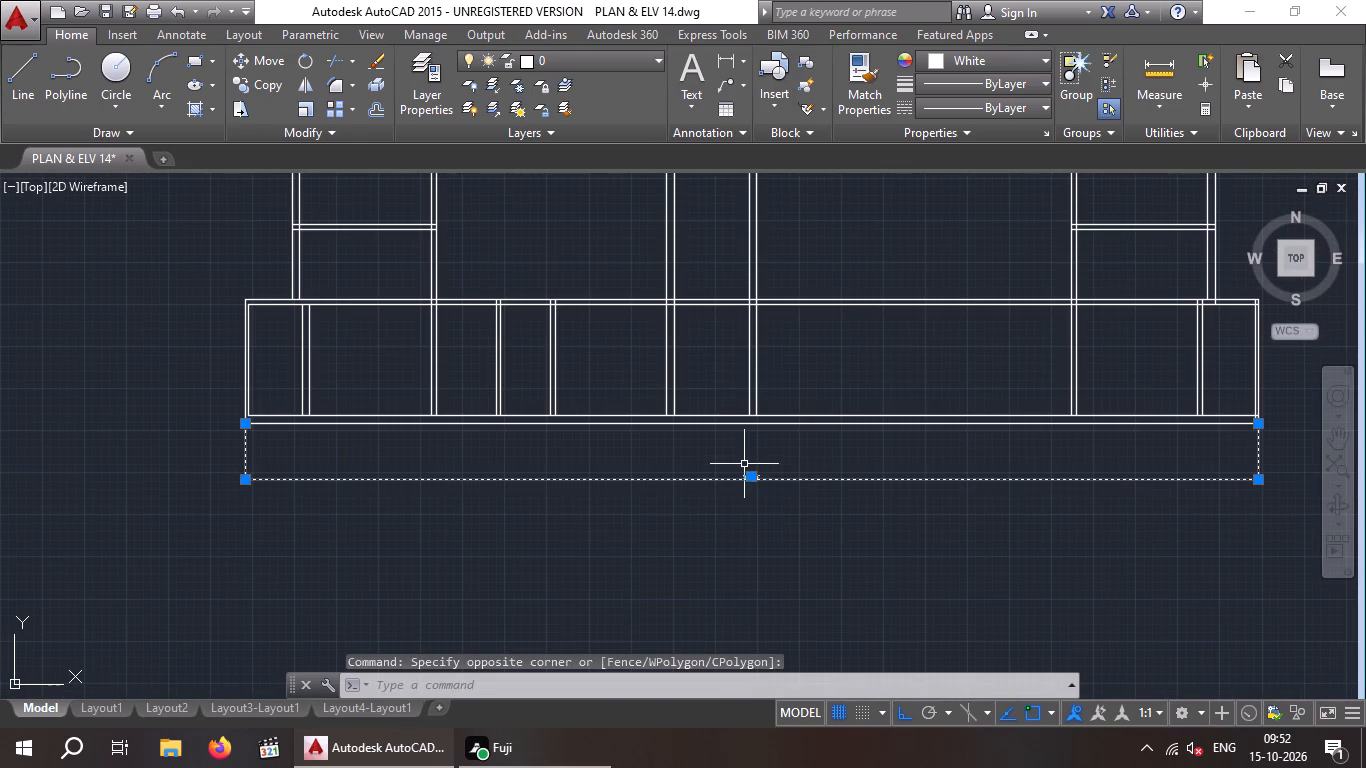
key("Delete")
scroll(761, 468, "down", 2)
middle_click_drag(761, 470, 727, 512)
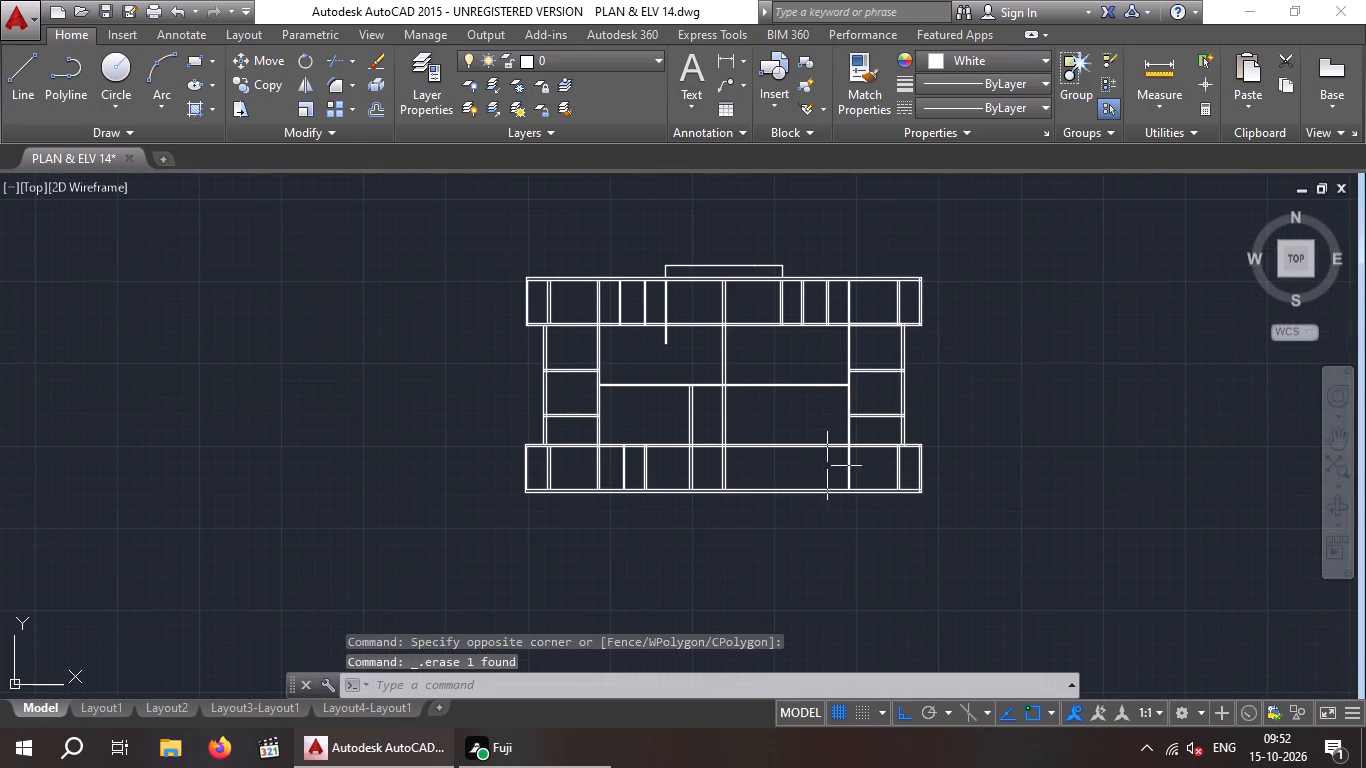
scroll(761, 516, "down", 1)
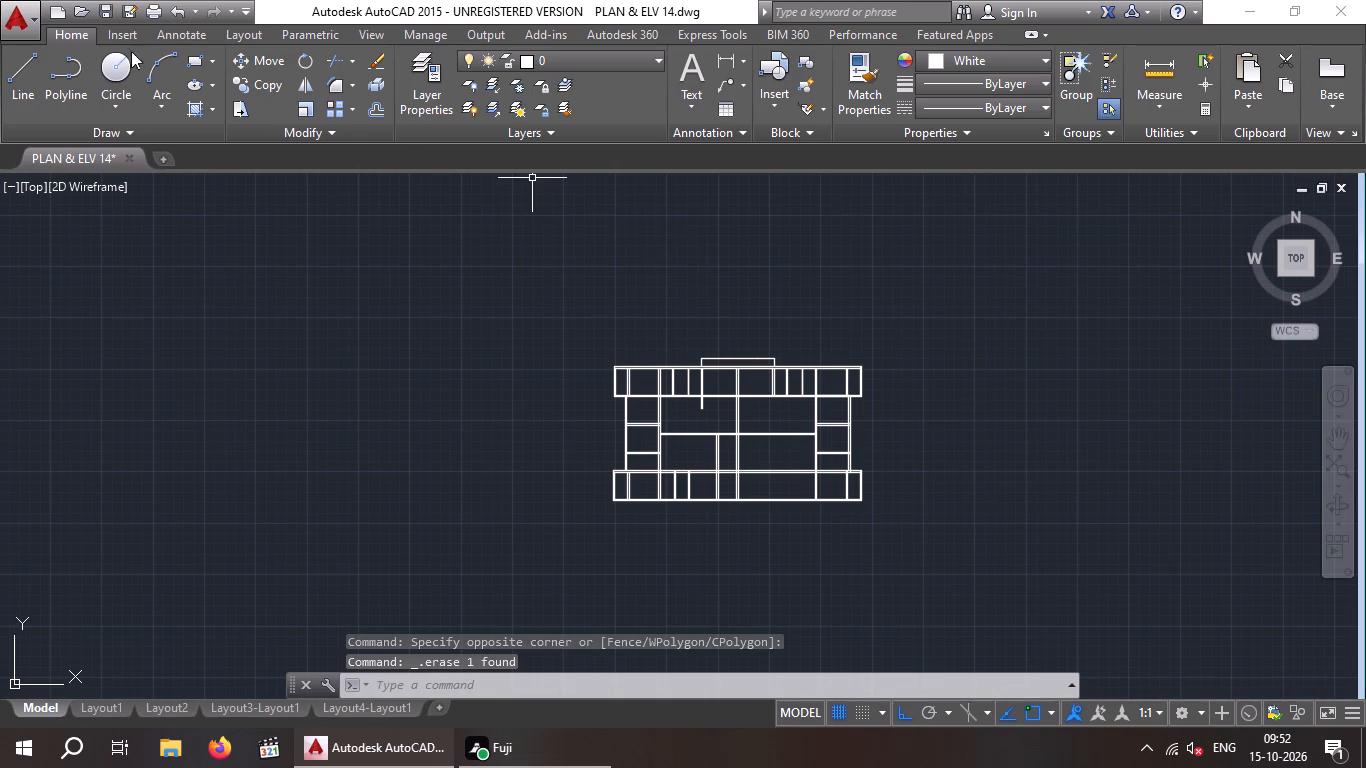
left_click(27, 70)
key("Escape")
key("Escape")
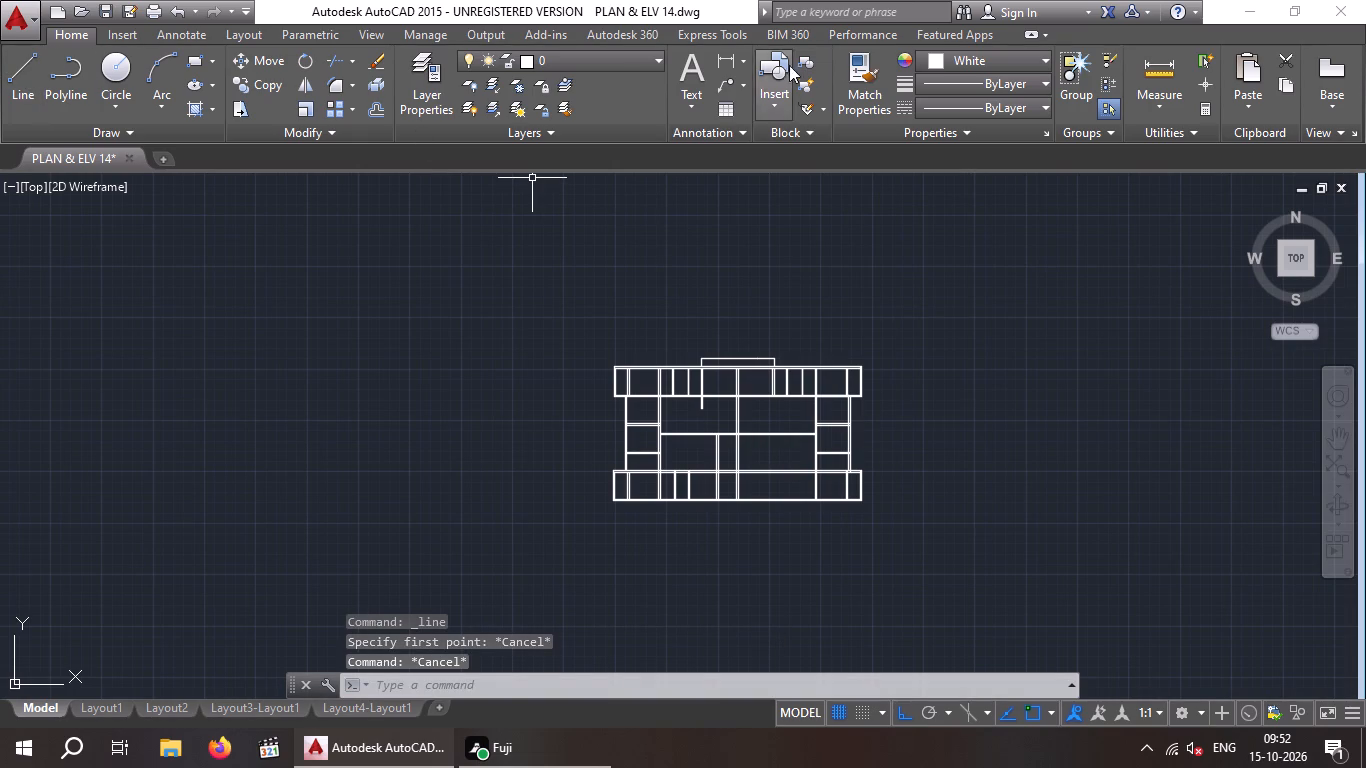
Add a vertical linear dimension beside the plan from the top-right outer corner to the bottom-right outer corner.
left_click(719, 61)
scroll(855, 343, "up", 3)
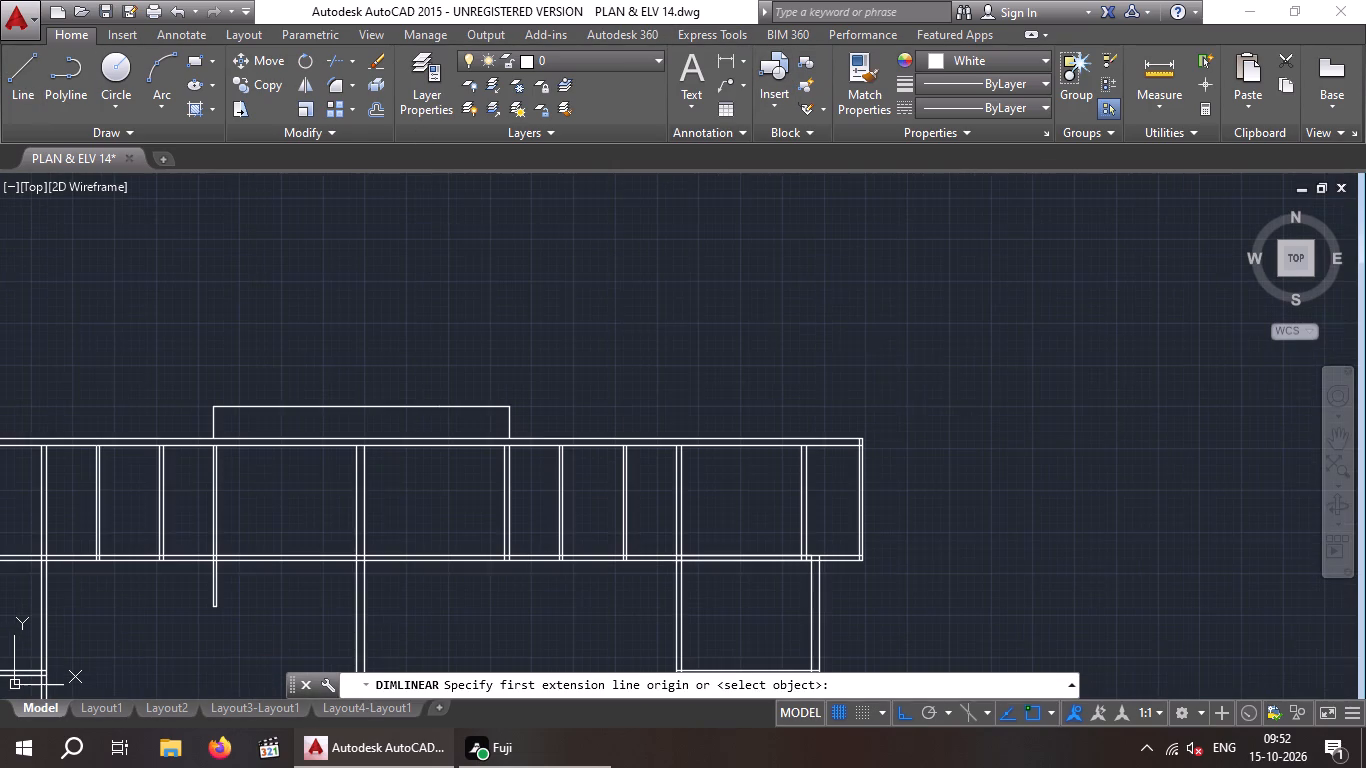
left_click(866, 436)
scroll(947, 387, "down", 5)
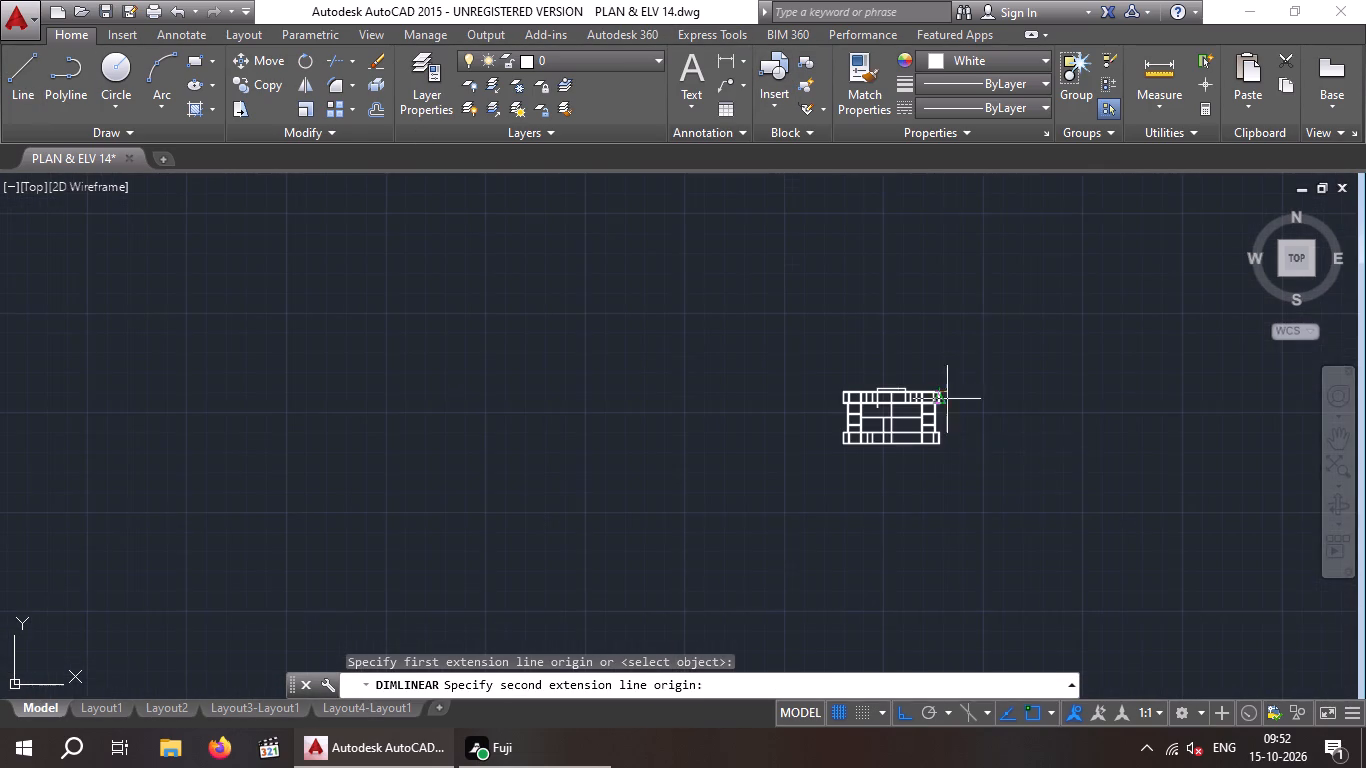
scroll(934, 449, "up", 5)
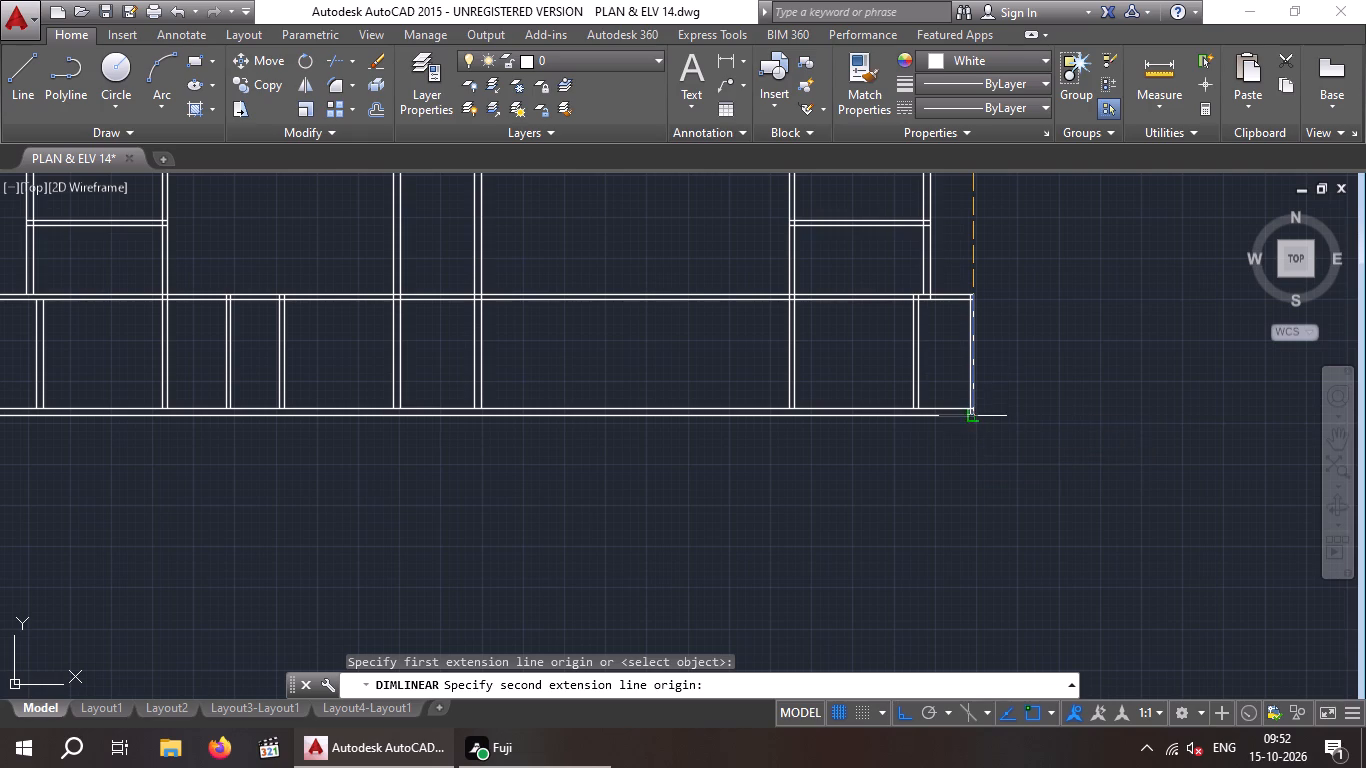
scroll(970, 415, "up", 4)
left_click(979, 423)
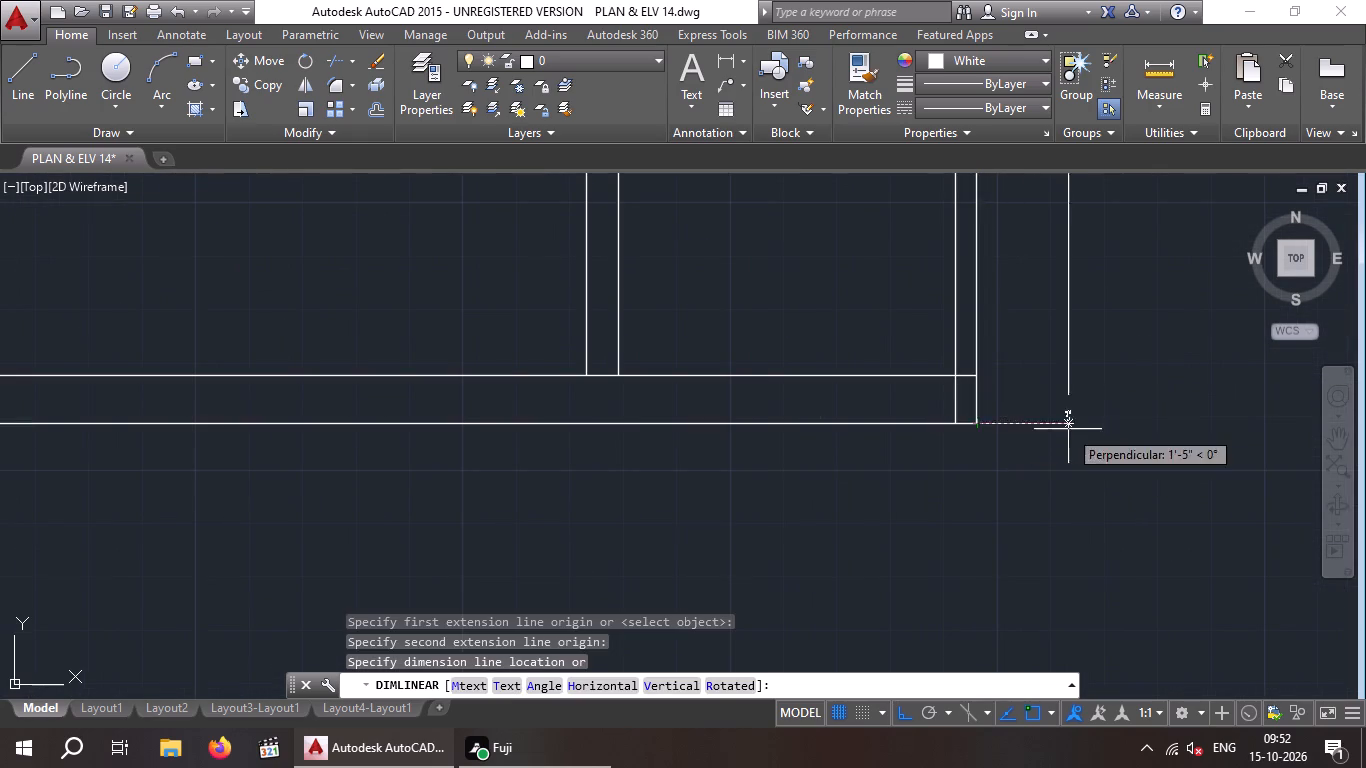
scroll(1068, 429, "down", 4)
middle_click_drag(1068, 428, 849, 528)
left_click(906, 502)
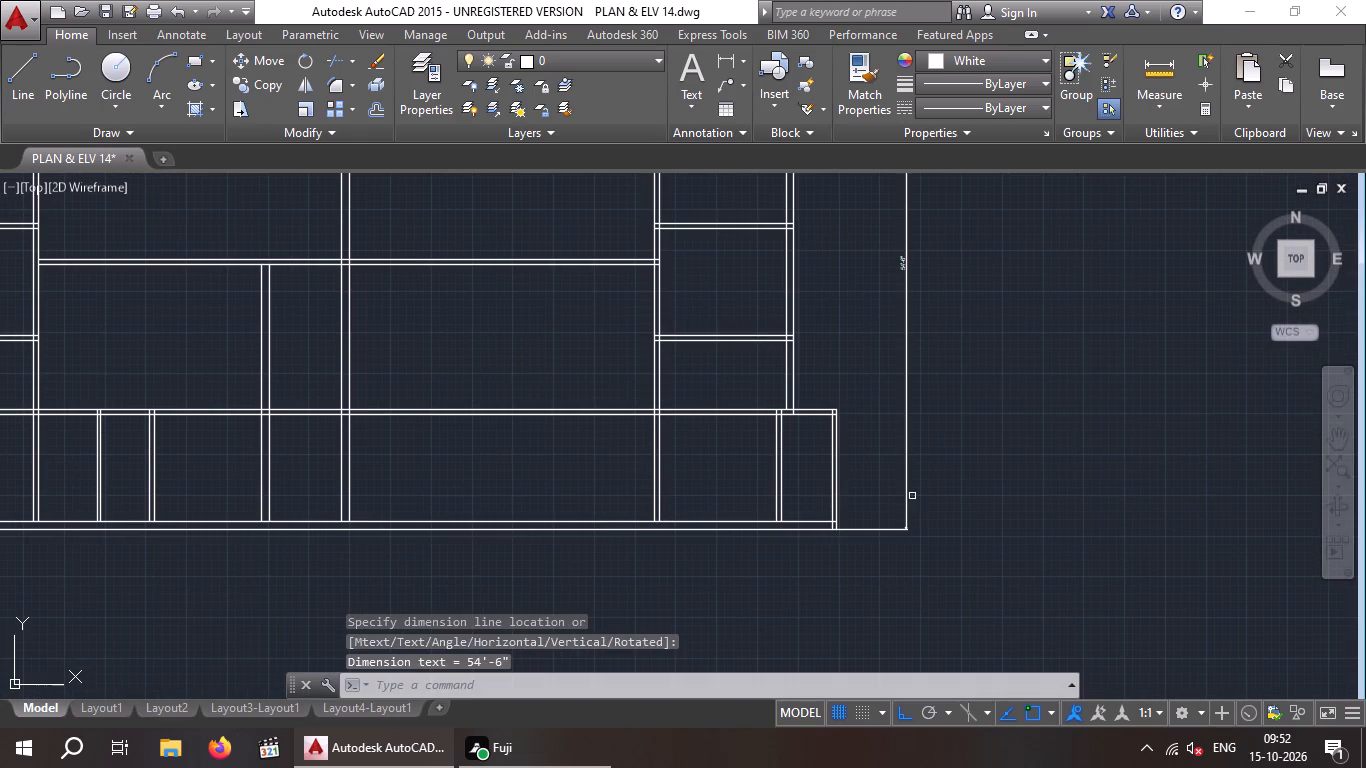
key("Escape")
Examine the text of the overall height dimension beside the plan's right side.
scroll(911, 249, "up", 5)
scroll(871, 334, "up", 2)
scroll(871, 334, "down", 1)
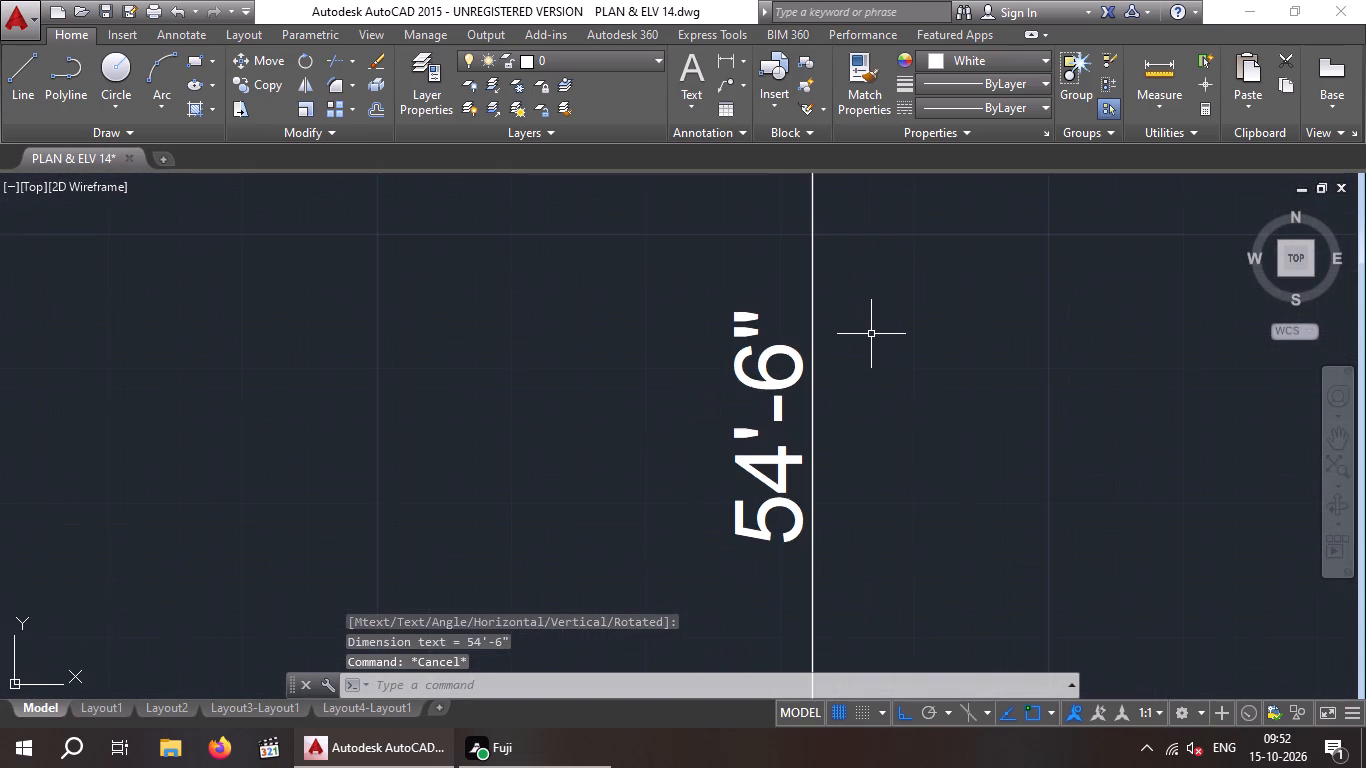
scroll(887, 339, "down", 5)
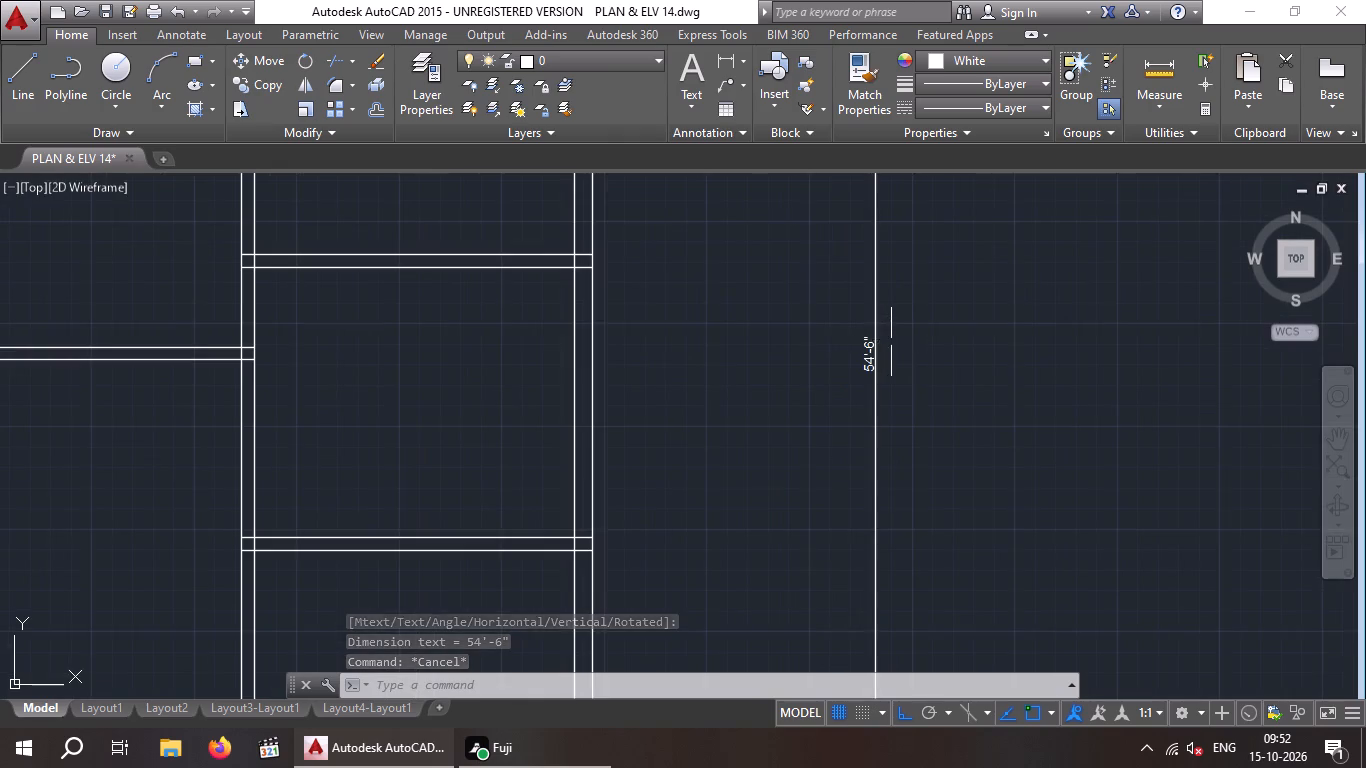
scroll(891, 342, "down", 3)
middle_click_drag(923, 341, 799, 420)
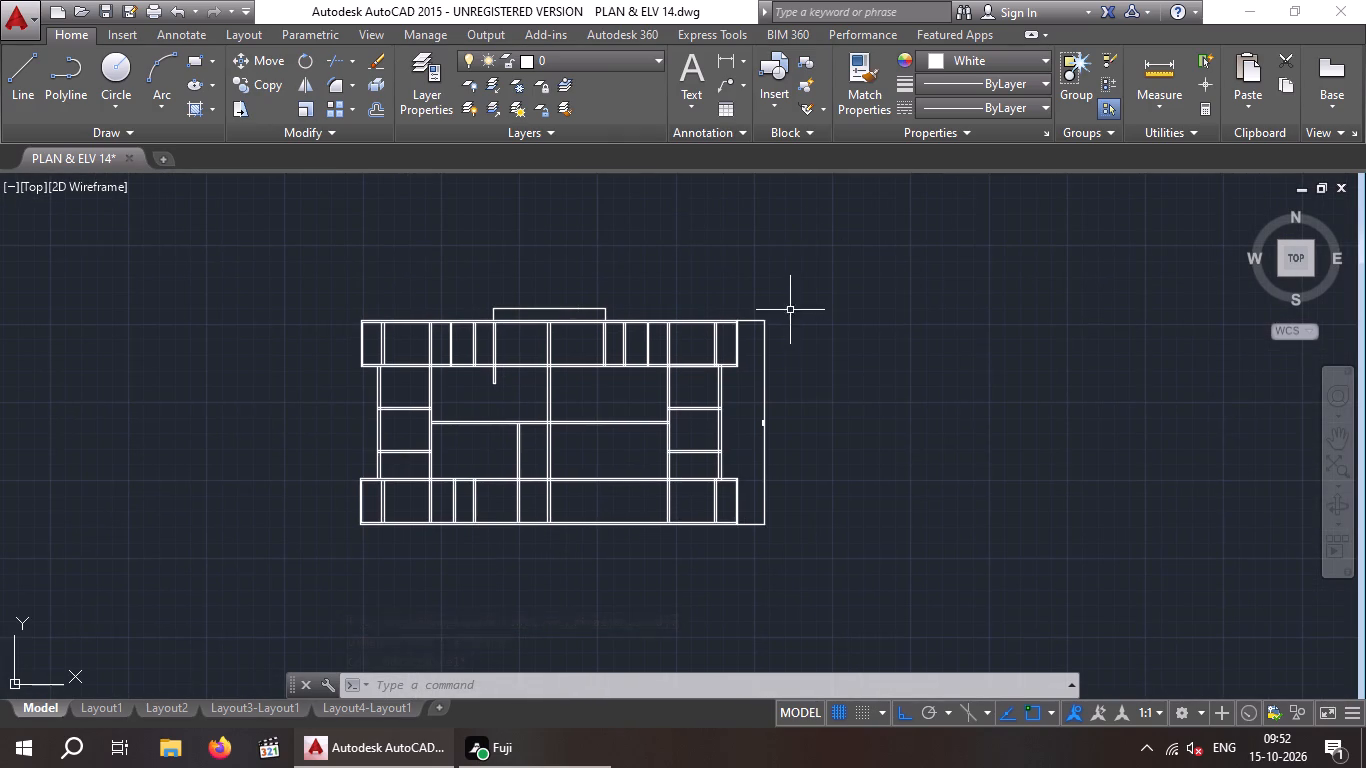
key("Escape")
key("Escape")
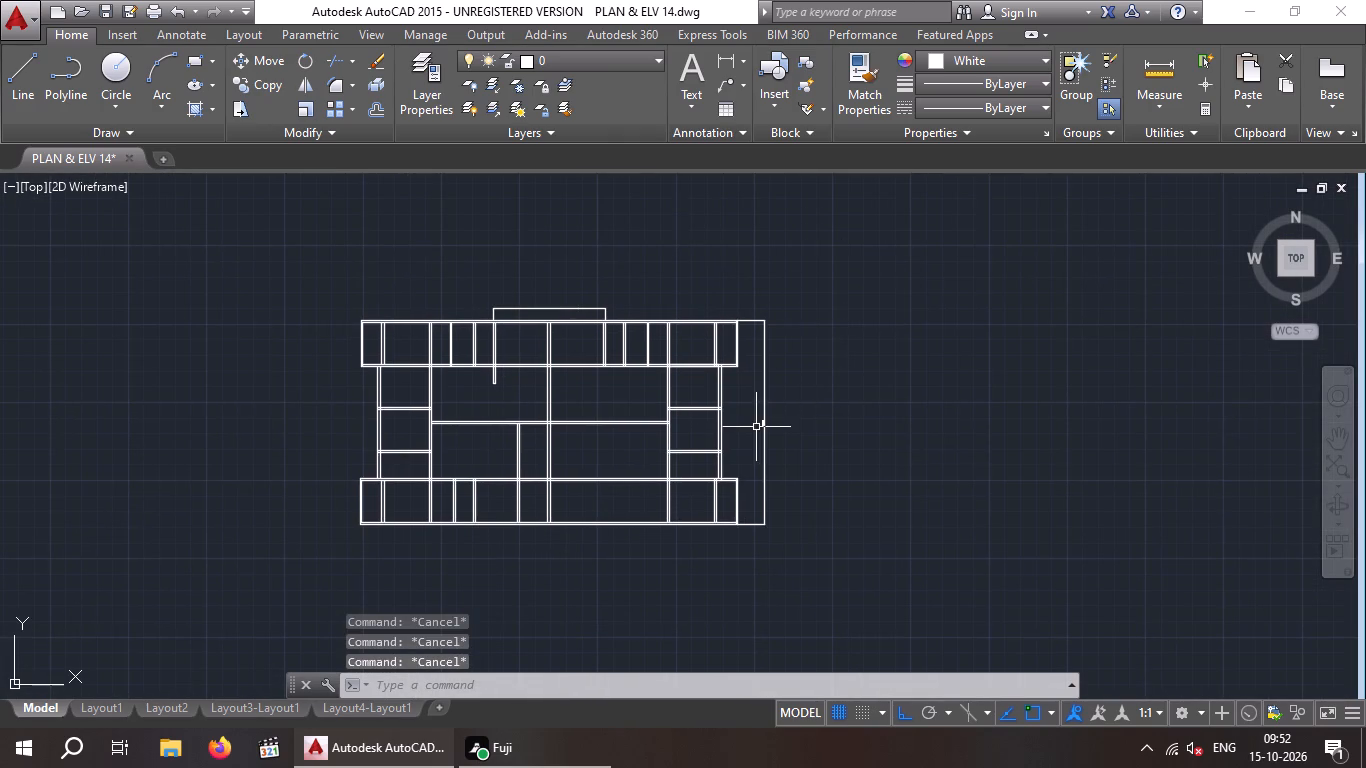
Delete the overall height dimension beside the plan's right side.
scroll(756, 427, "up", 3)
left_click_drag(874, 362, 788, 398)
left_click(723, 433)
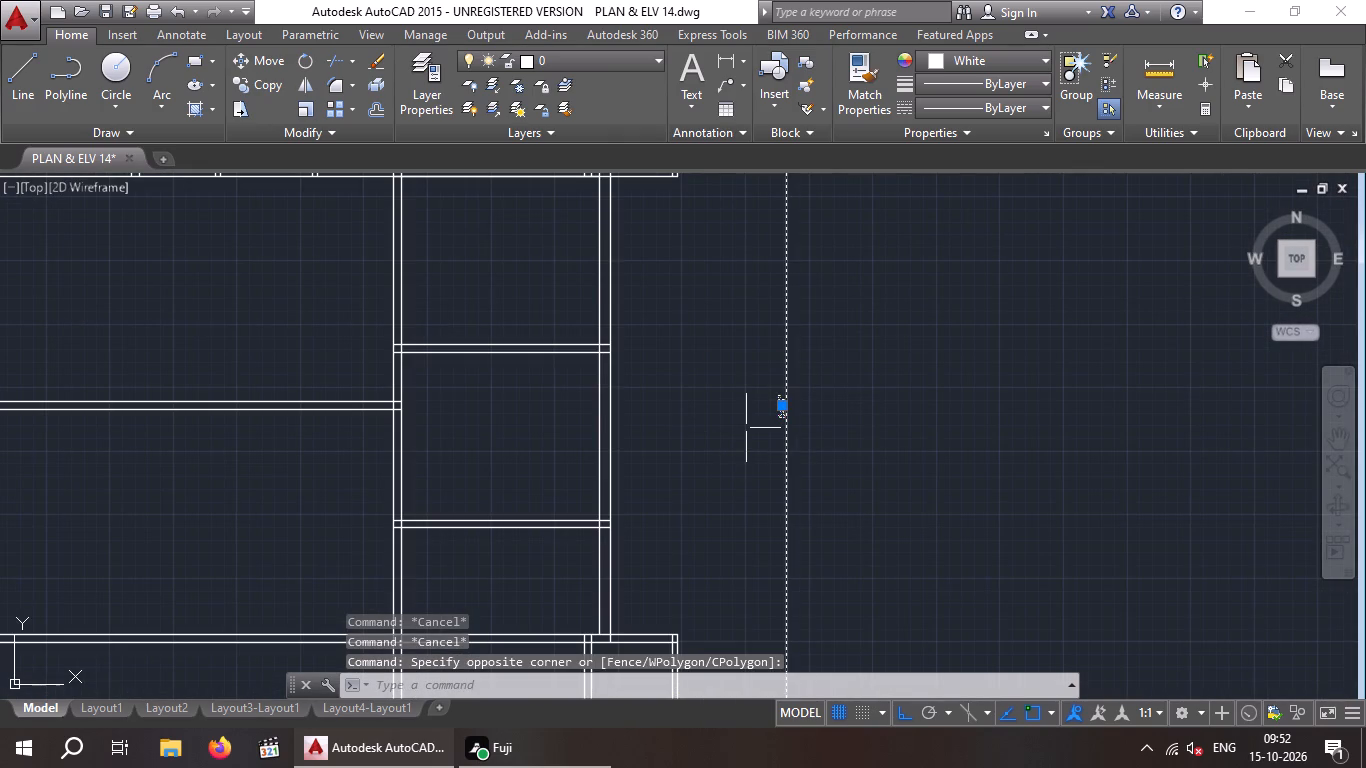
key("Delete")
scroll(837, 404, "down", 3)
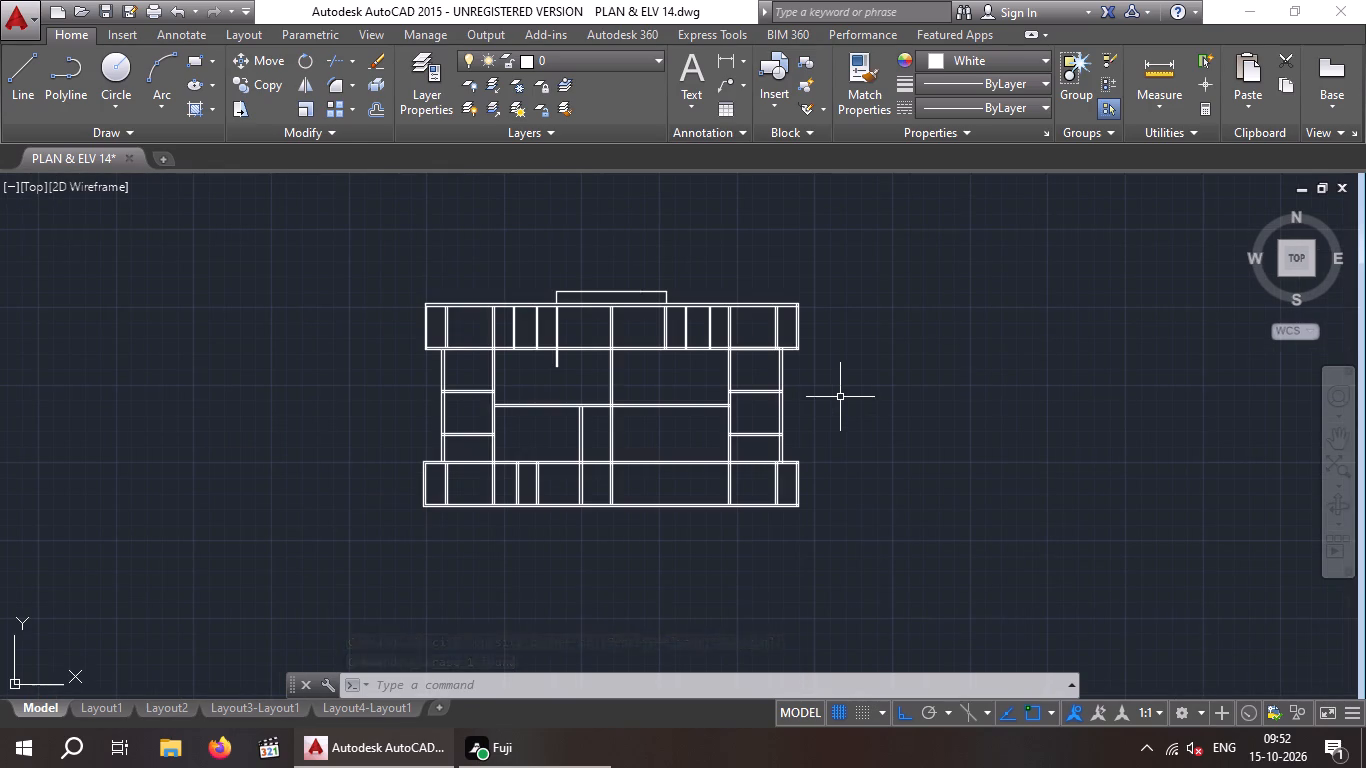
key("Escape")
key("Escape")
Save the drawing.
key("ctrl+s")
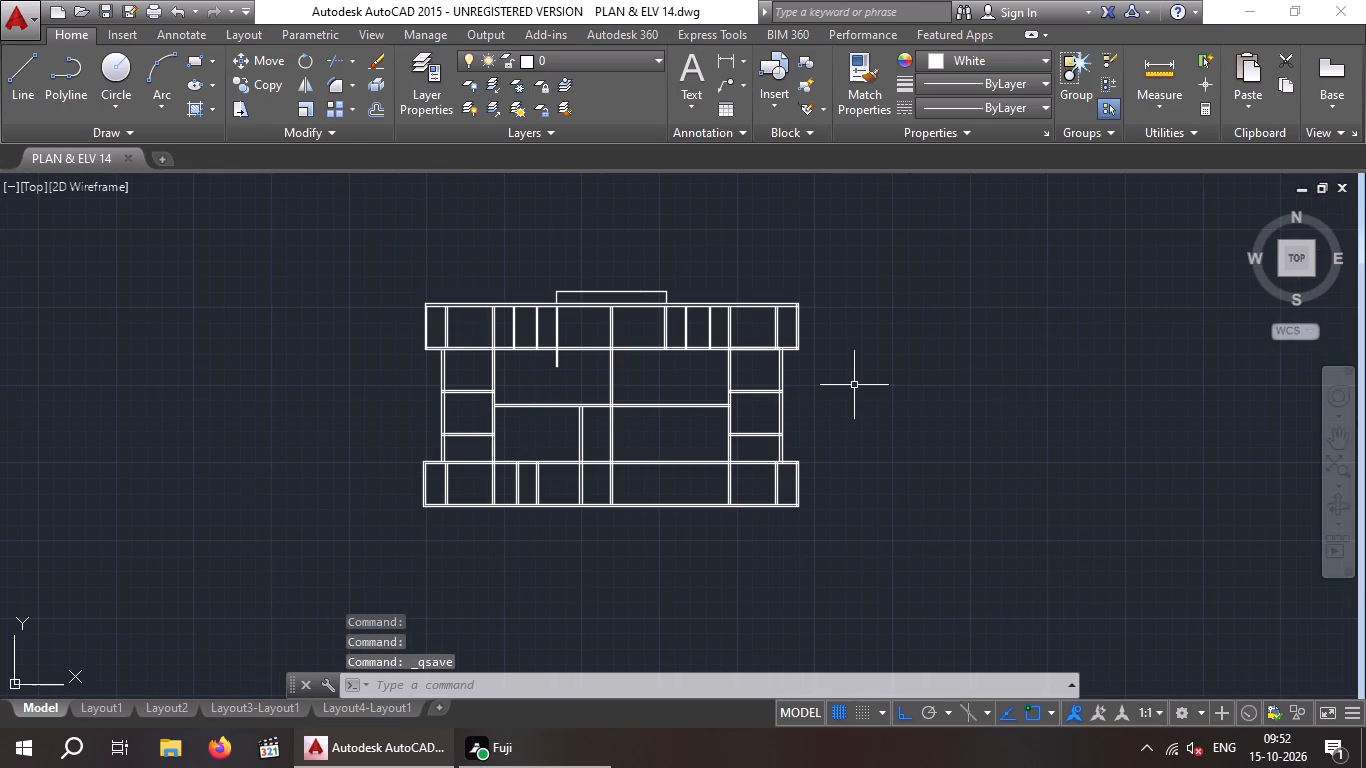
key("ctrl+s")
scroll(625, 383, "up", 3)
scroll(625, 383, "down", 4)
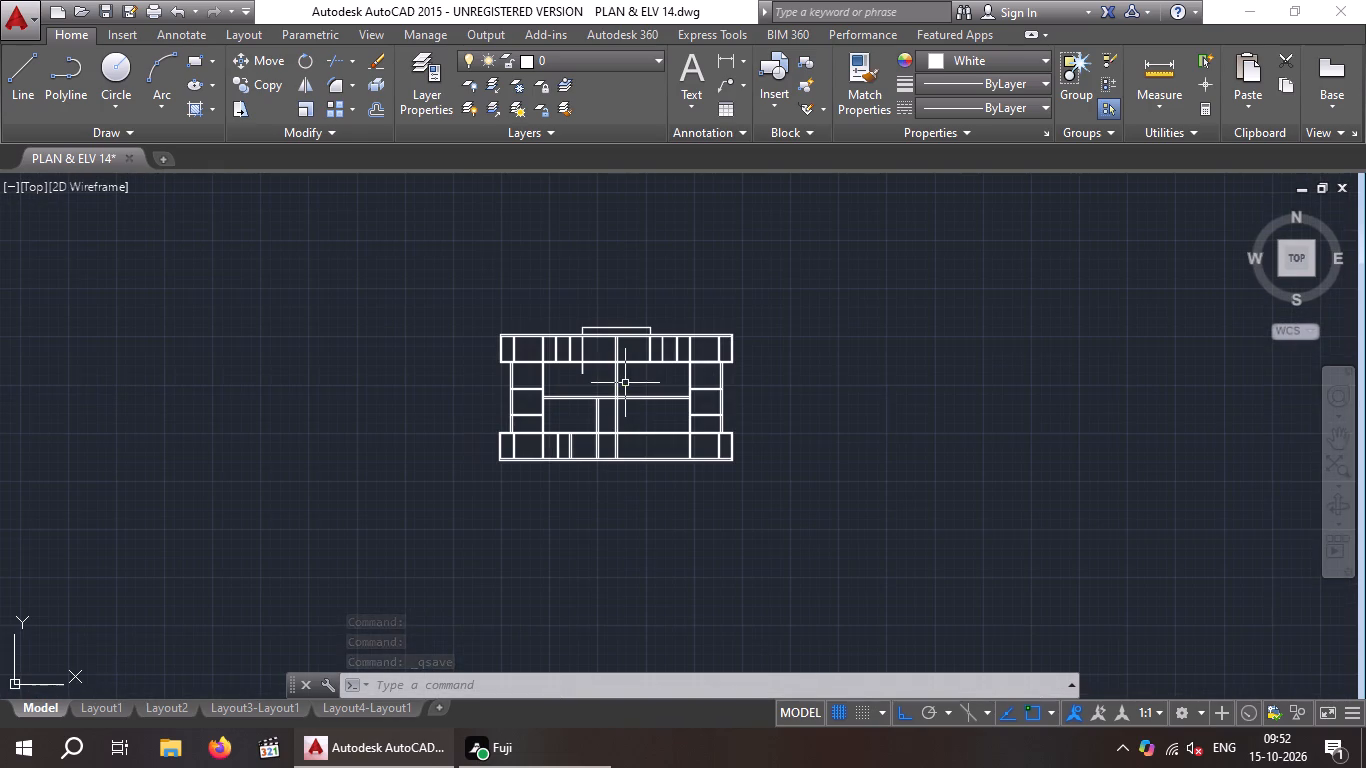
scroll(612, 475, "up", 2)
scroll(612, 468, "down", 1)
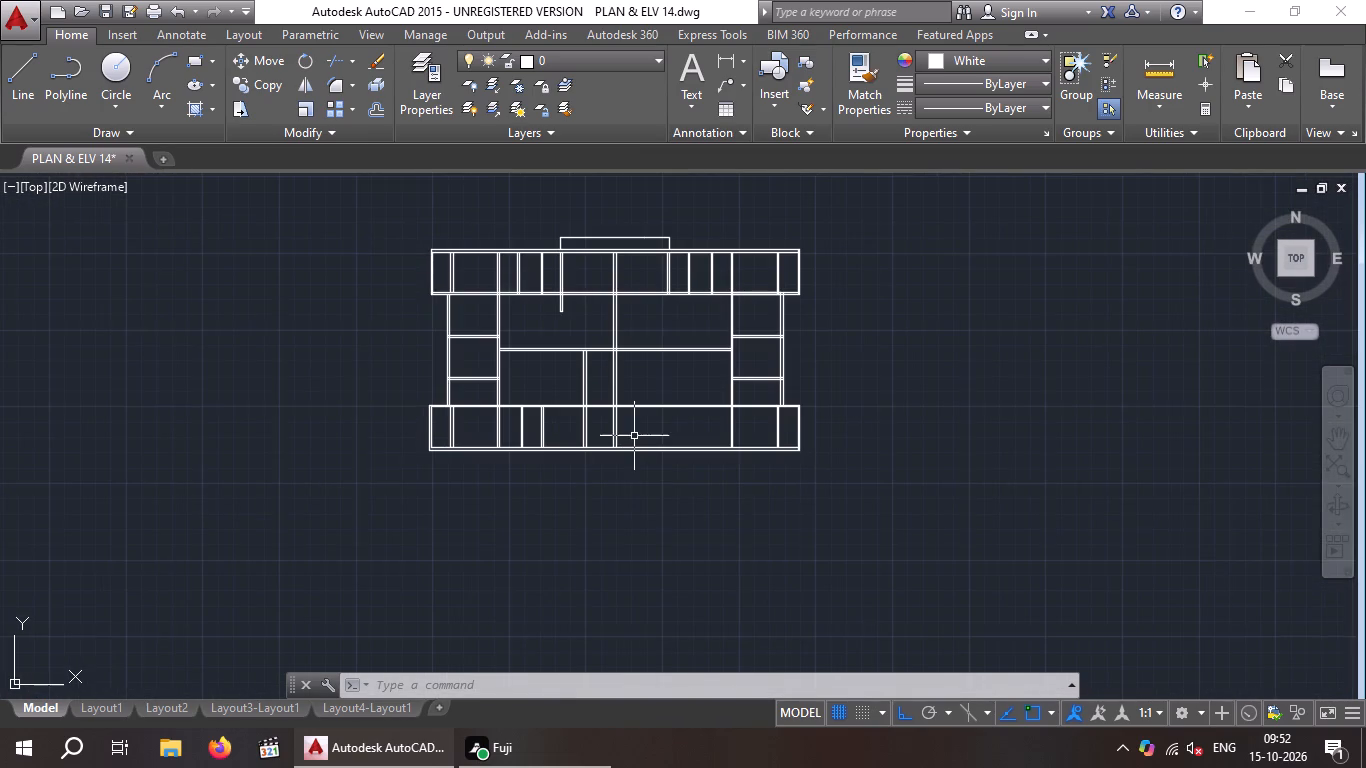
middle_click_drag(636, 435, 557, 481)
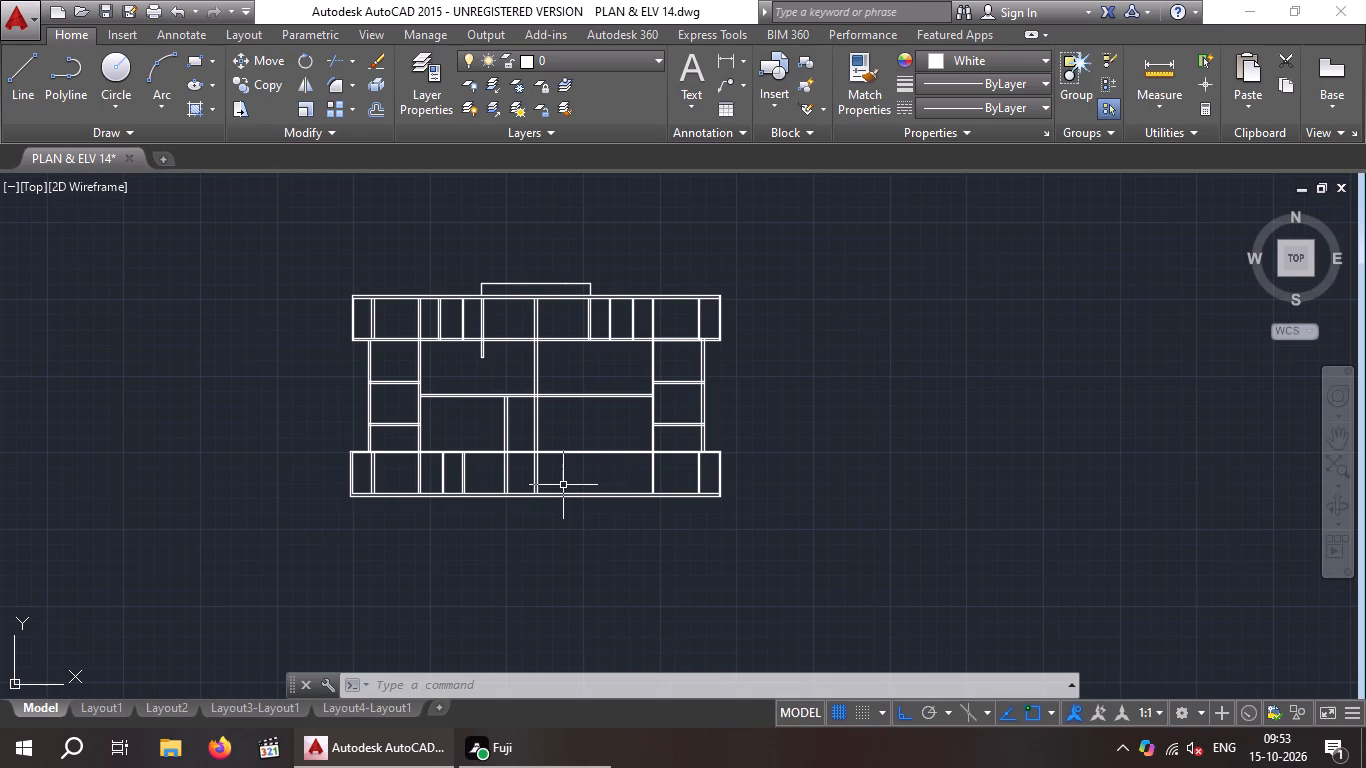
Offset the right-hand line of the central vertical wall 6' to the right.
key("o")
key("Return")
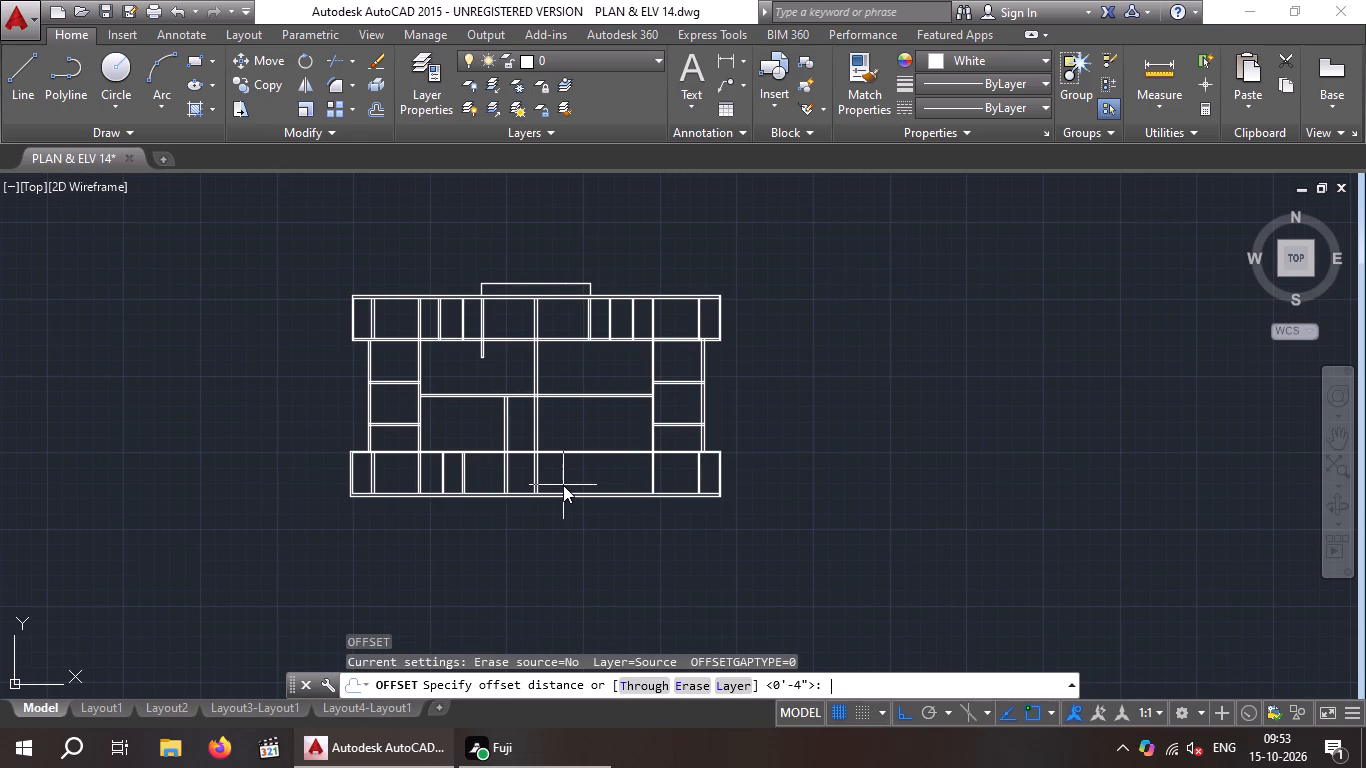
key("6")
key("apostrophe")
key("Return")
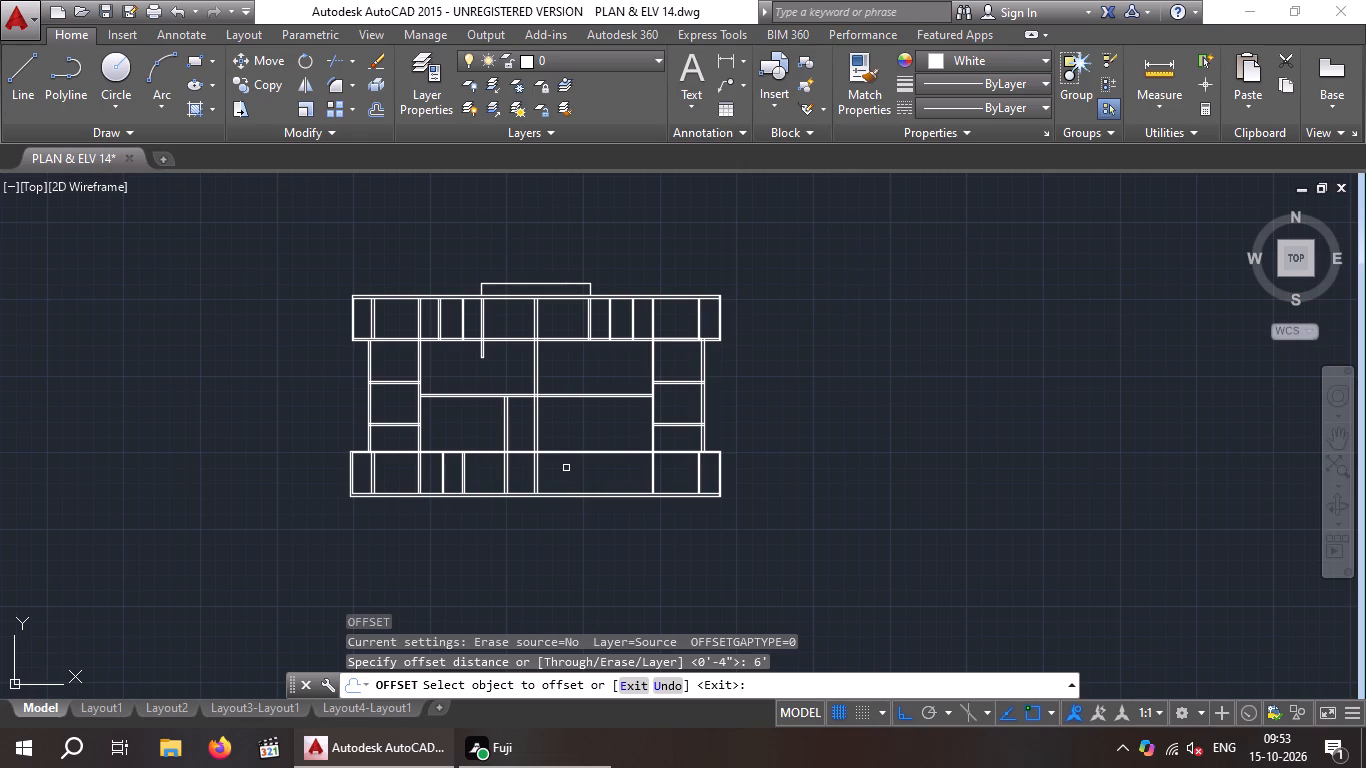
scroll(555, 468, "up", 2)
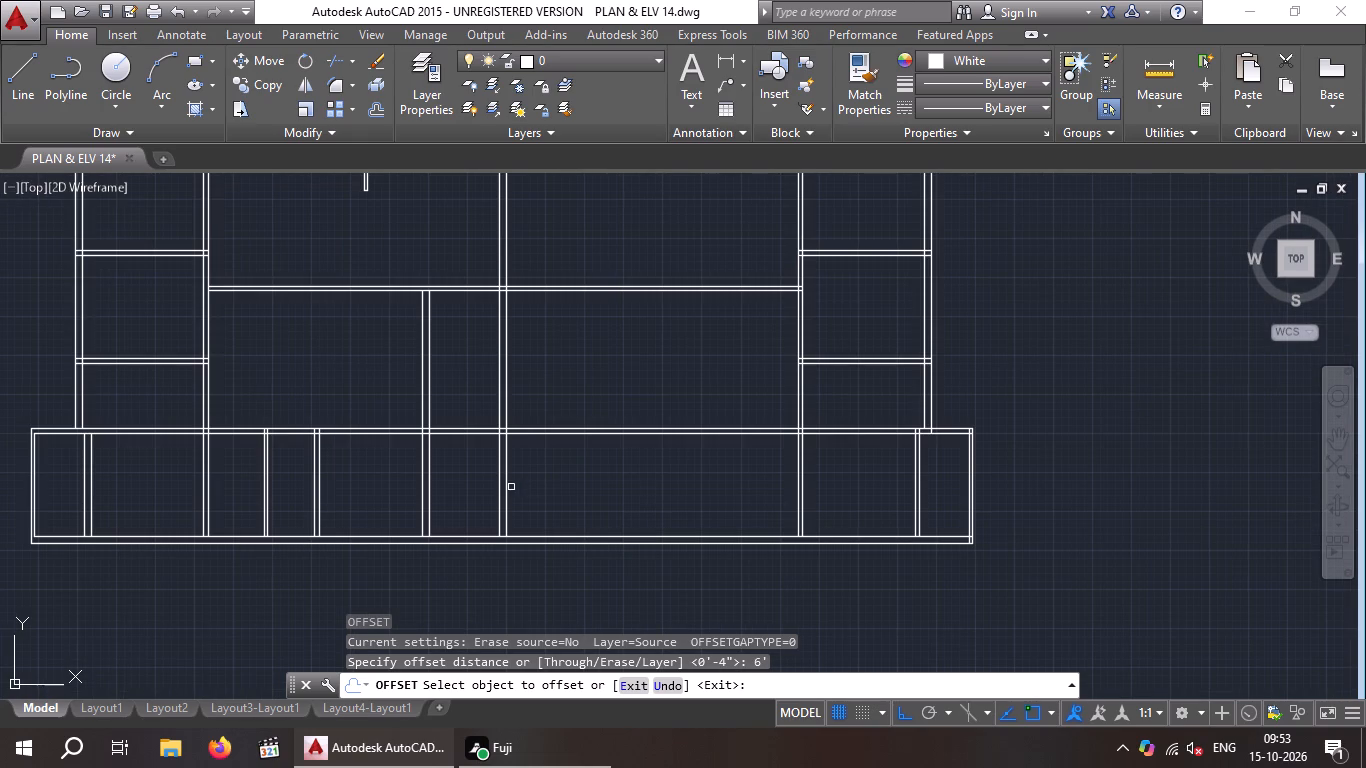
left_click(508, 488)
left_click(629, 499)
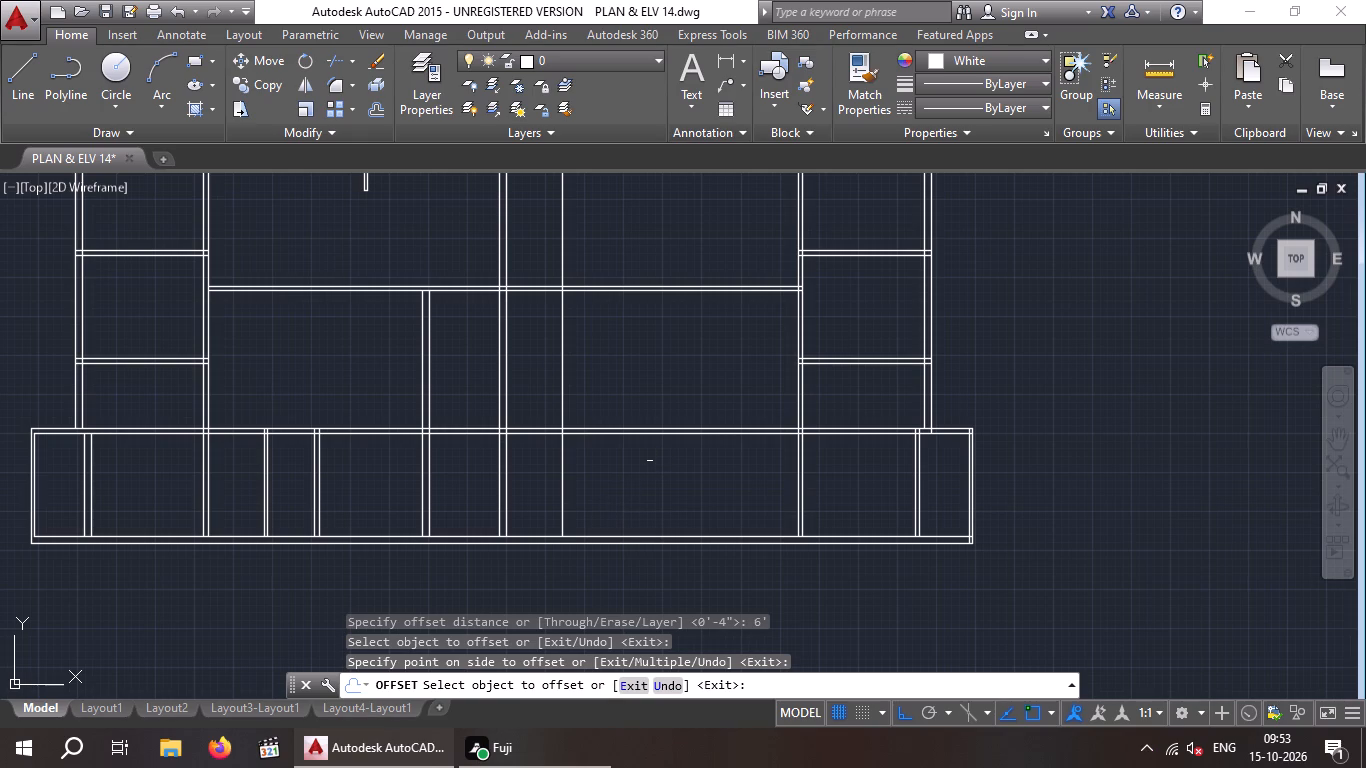
key("Escape")
key("Escape")
Offset the new vertical line 6" to the right to form a wall right of the central wall.
key("o")
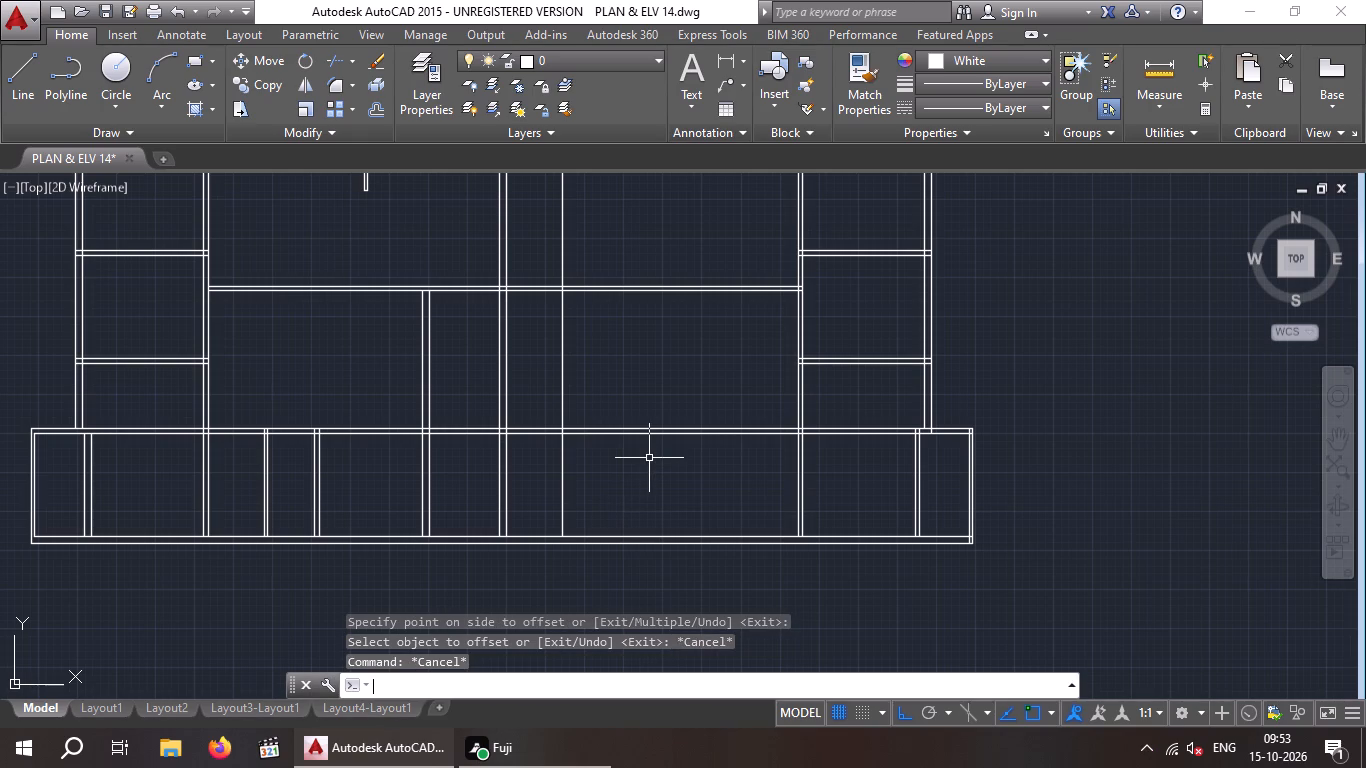
key("Return")
key("6")
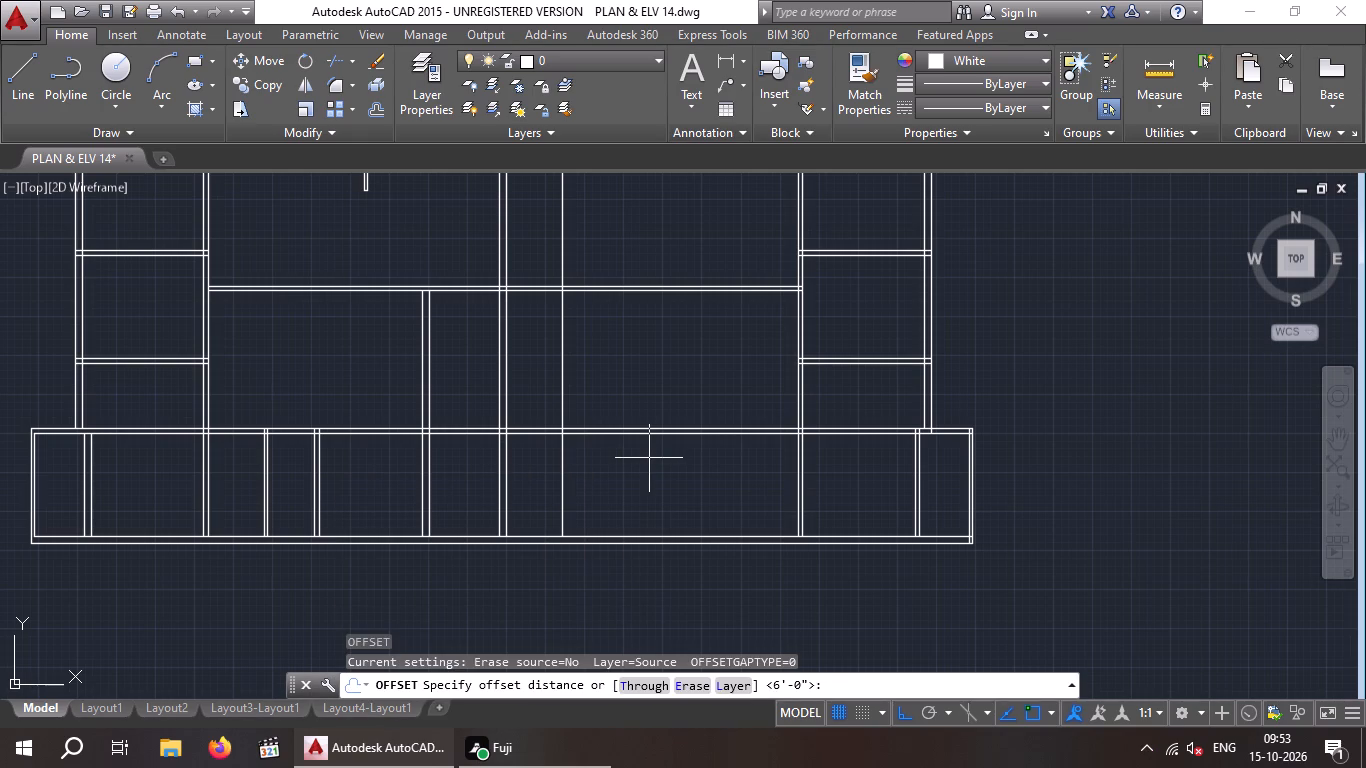
key("shift+quotedbl")
key("Return")
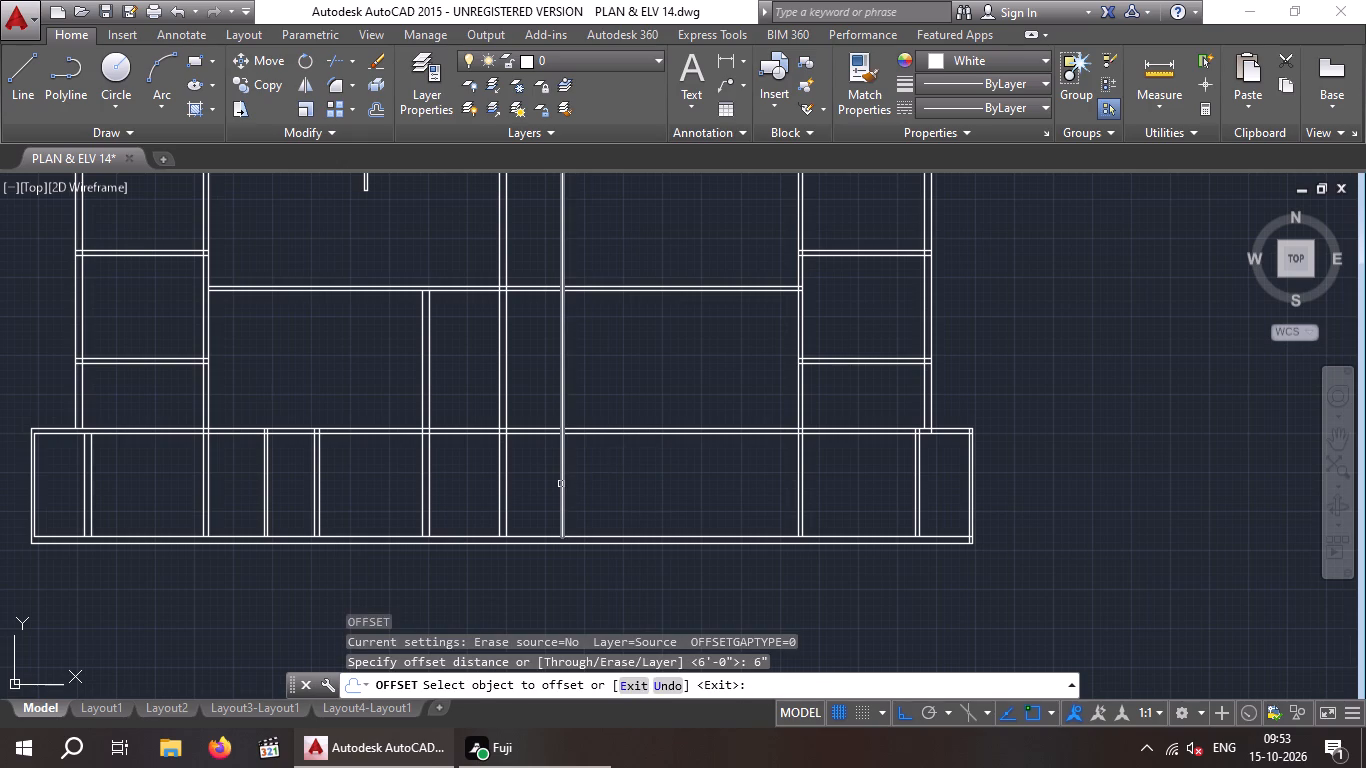
left_click_drag(561, 484, 579, 485)
left_click(619, 484)
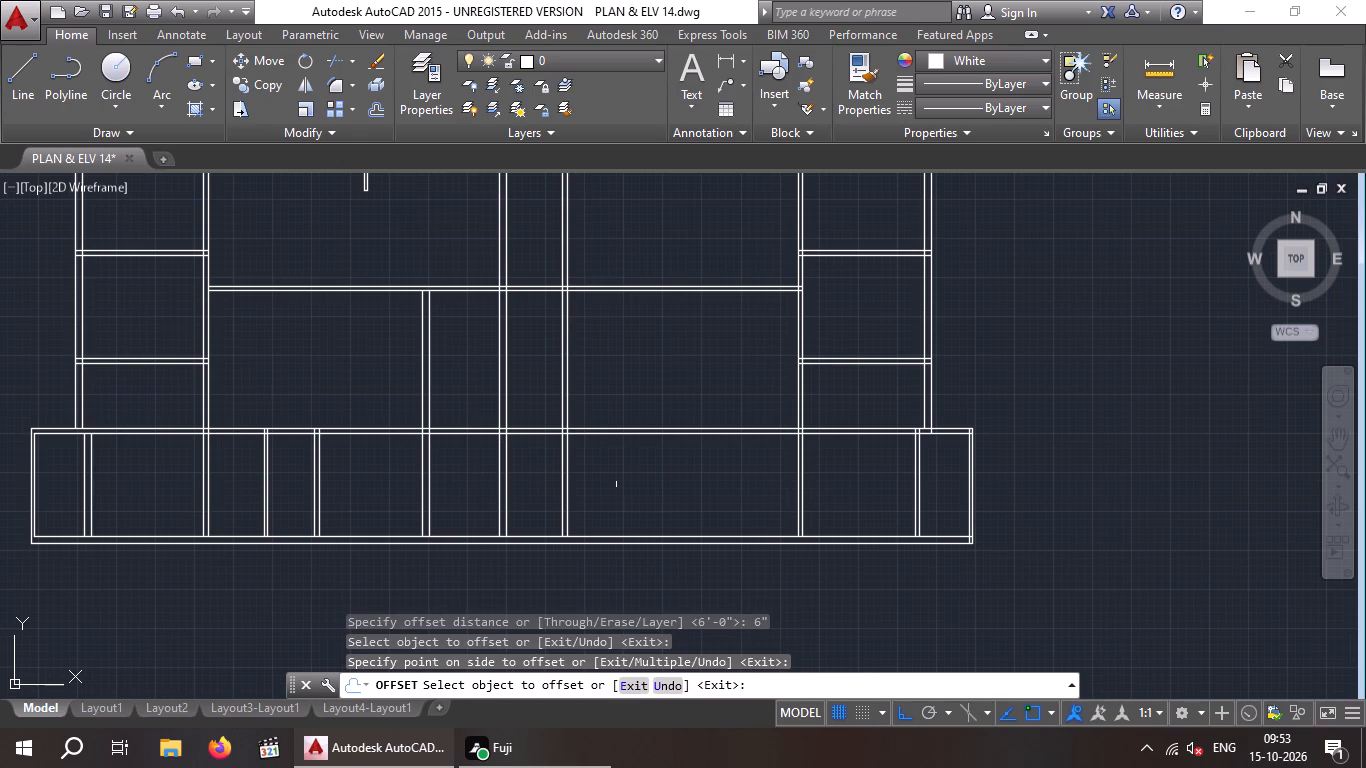
key("Escape")
key("Escape")
Trim both lines of the new 6" vertical wall above the middle horizontal wall.
scroll(573, 346, "down", 2)
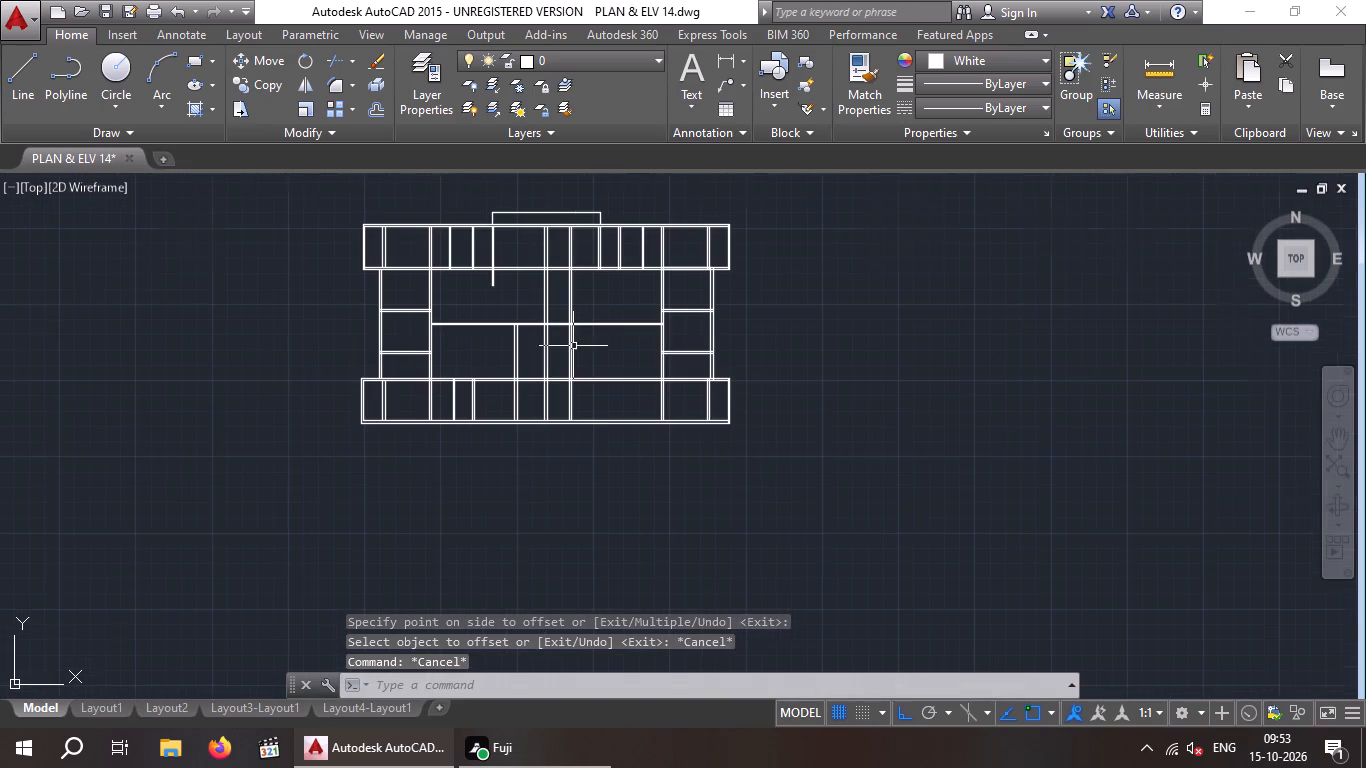
scroll(579, 313, "up", 3)
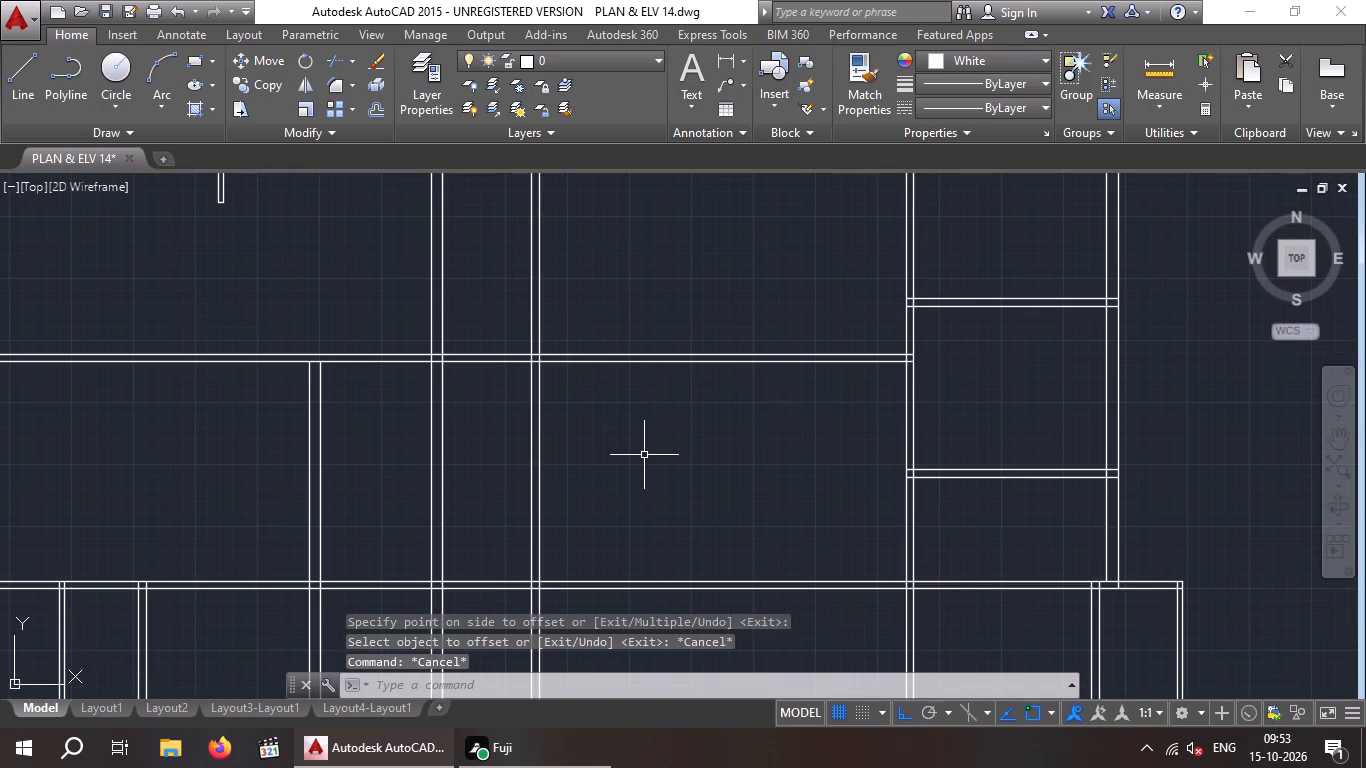
type("TR")
key("space")
key("space")
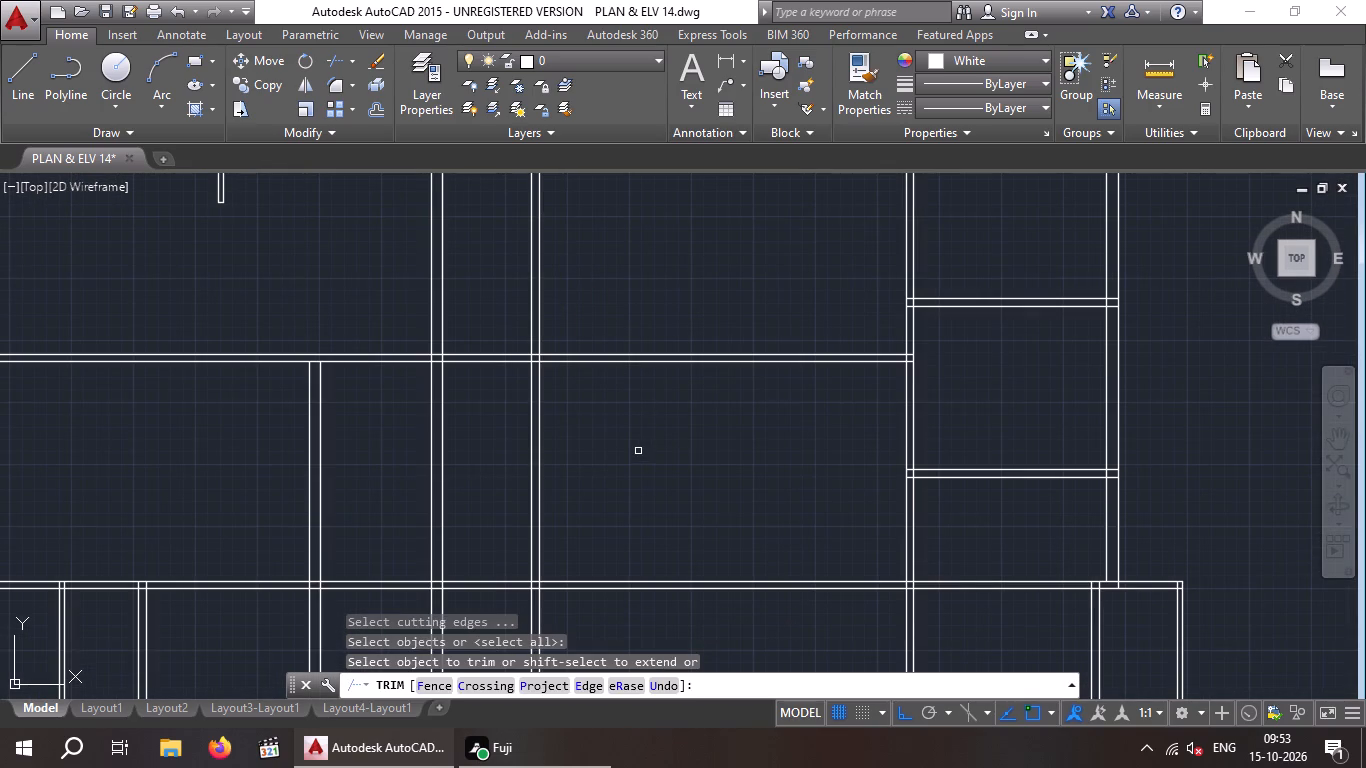
scroll(531, 337, "up", 3)
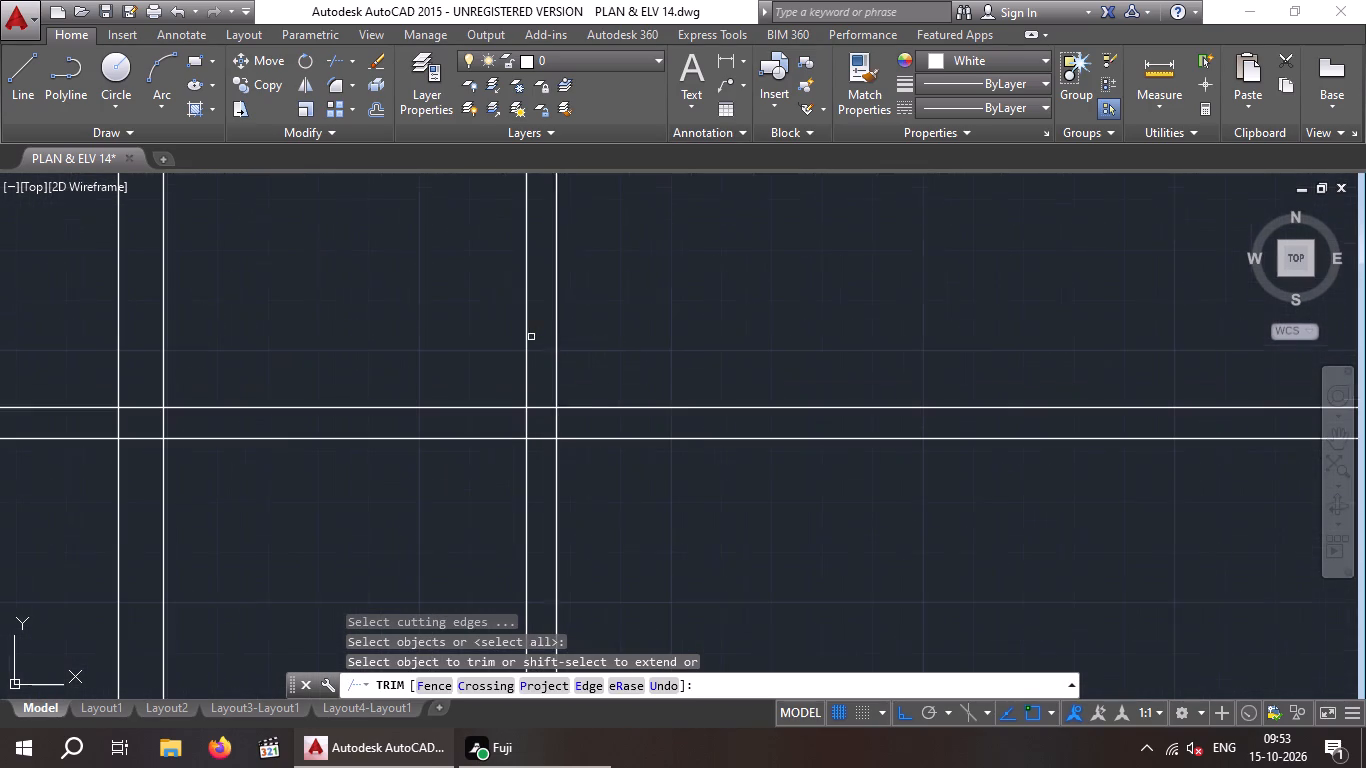
left_click_drag(576, 373, 575, 373)
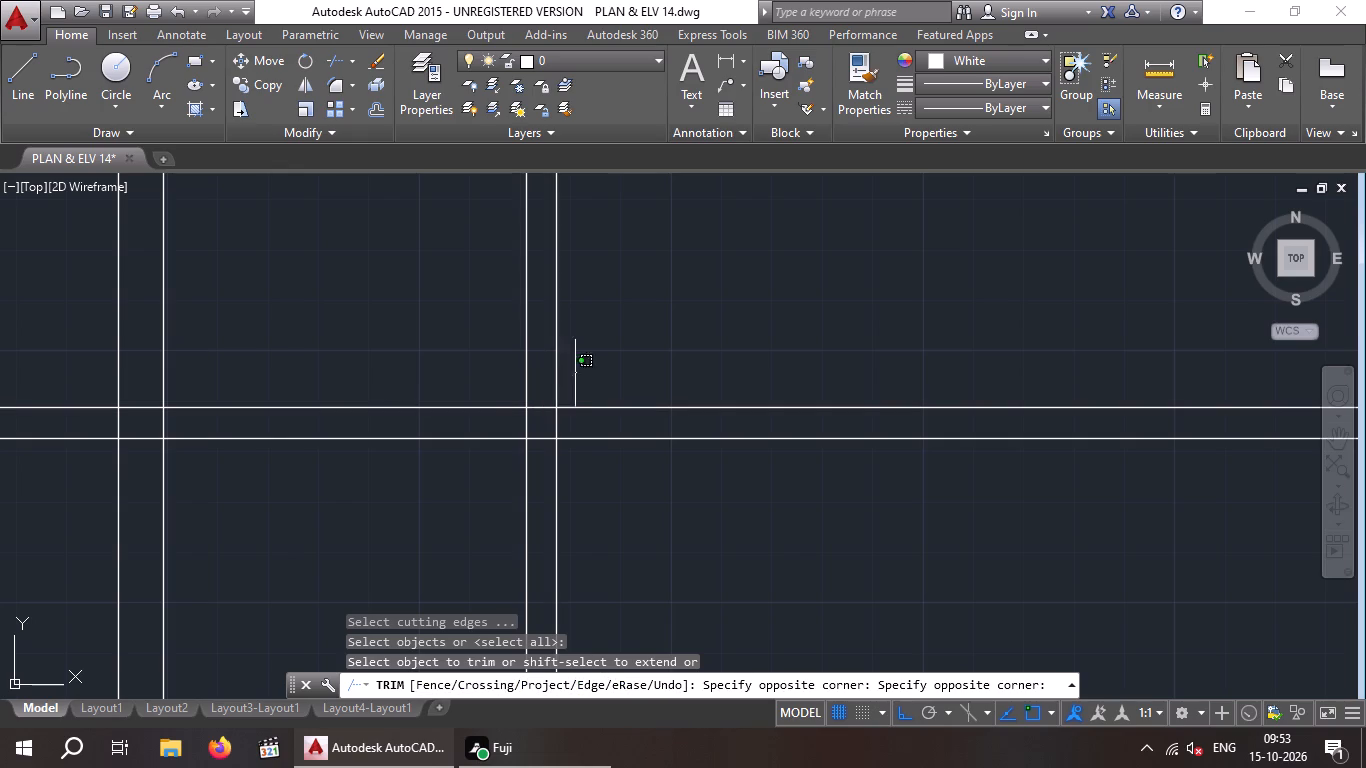
left_click_drag(575, 373, 544, 373)
left_click(499, 373)
scroll(510, 368, "down", 1)
left_click_drag(623, 321, 569, 335)
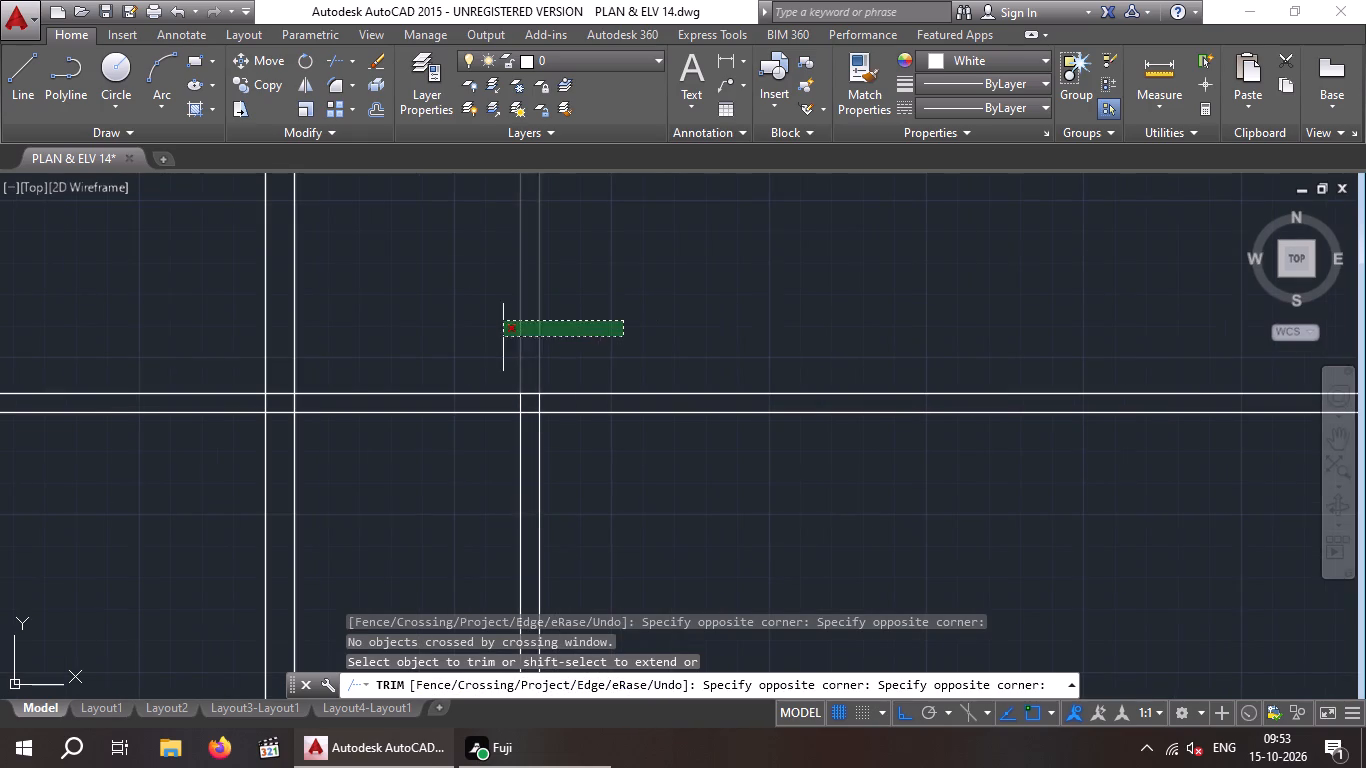
left_click(503, 337)
scroll(515, 337, "down", 3)
scroll(583, 398, "down", 1)
middle_click_drag(583, 398, 581, 431)
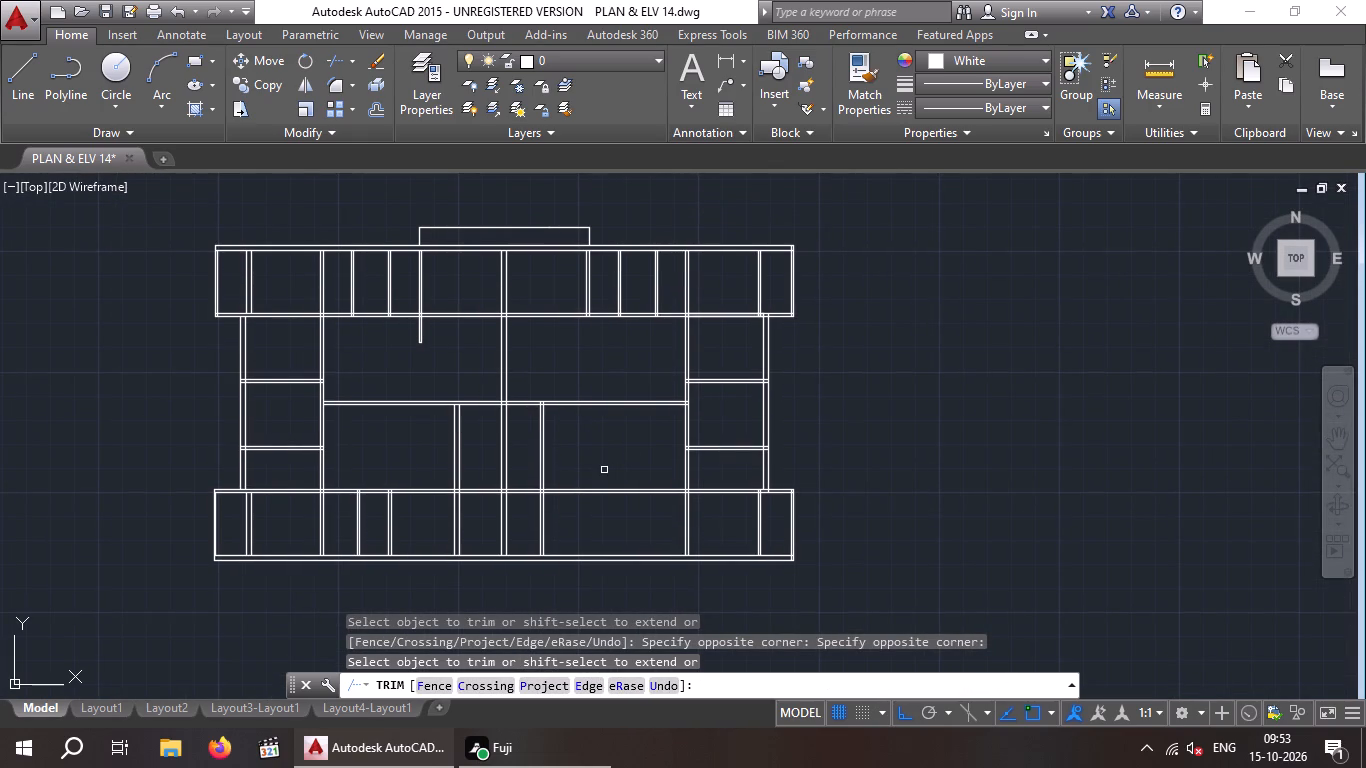
key("Escape")
key("Escape")
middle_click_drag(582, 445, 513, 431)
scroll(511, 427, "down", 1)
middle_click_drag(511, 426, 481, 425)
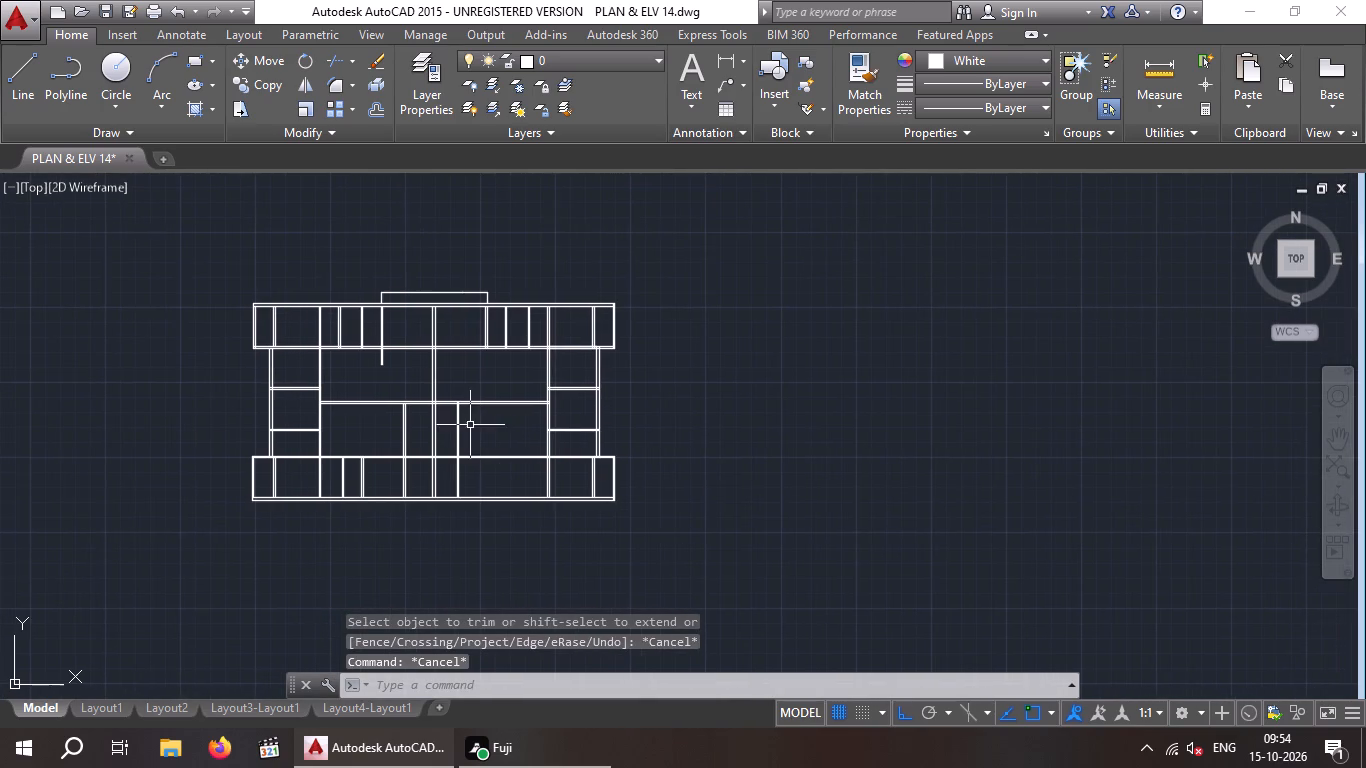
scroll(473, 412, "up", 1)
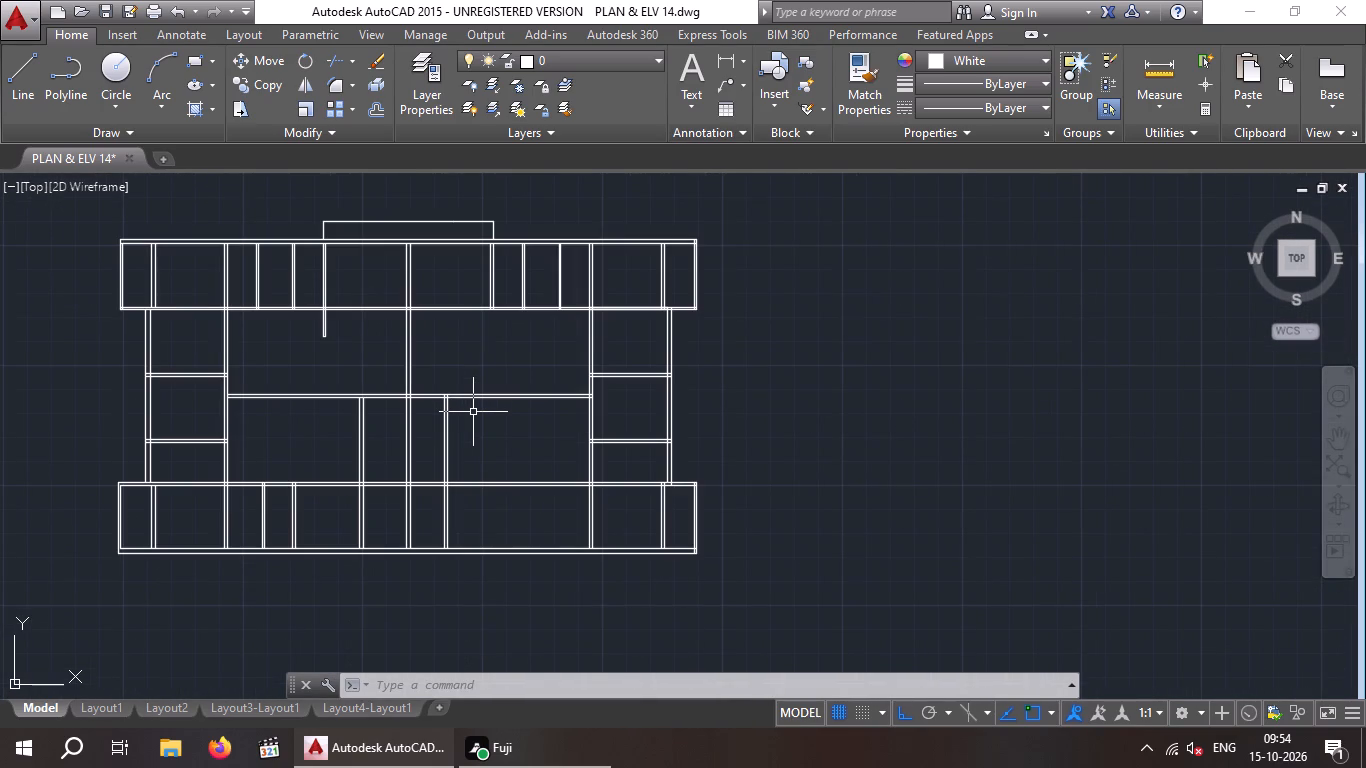
Offset the right-hand line of the 6" vertical wall right of the central wall 11' to the right.
key("Escape")
key("Escape")
key("o")
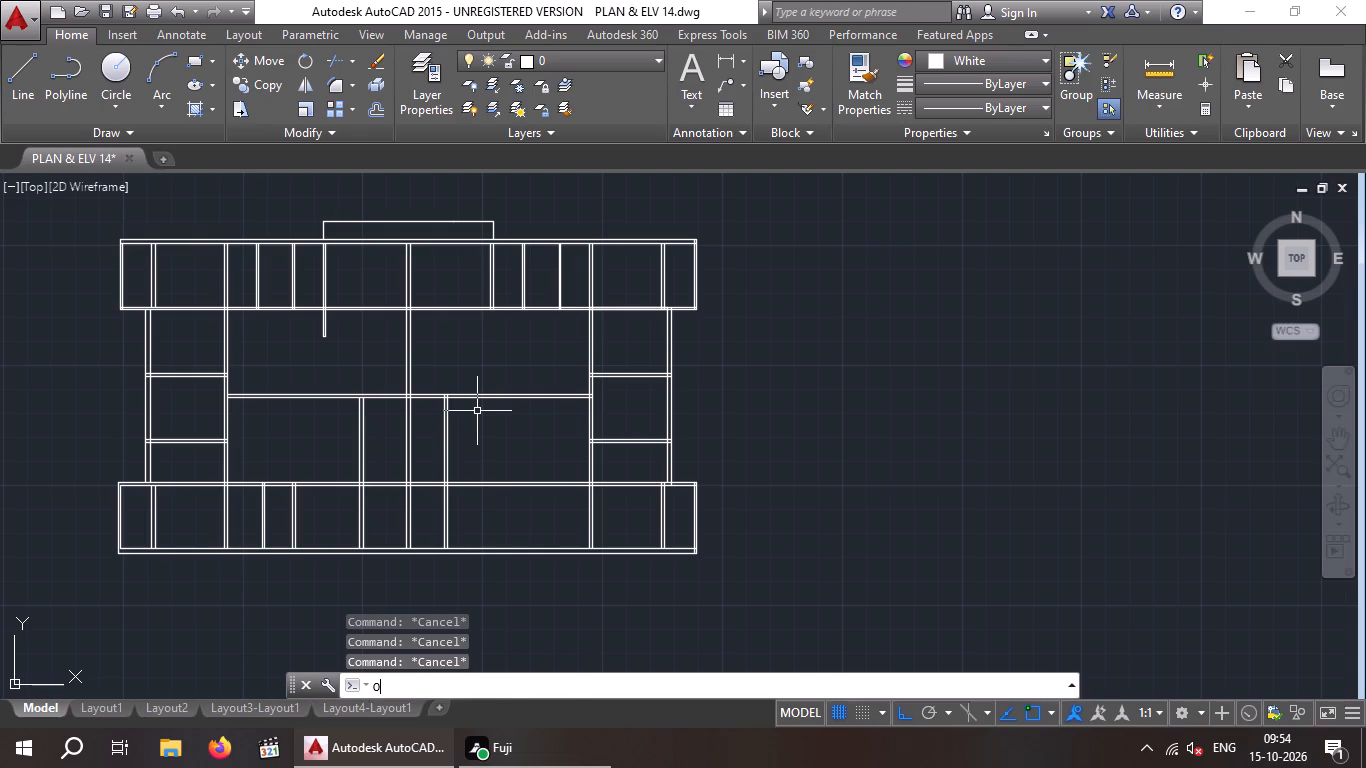
key("Return")
type("11'")
key("Return")
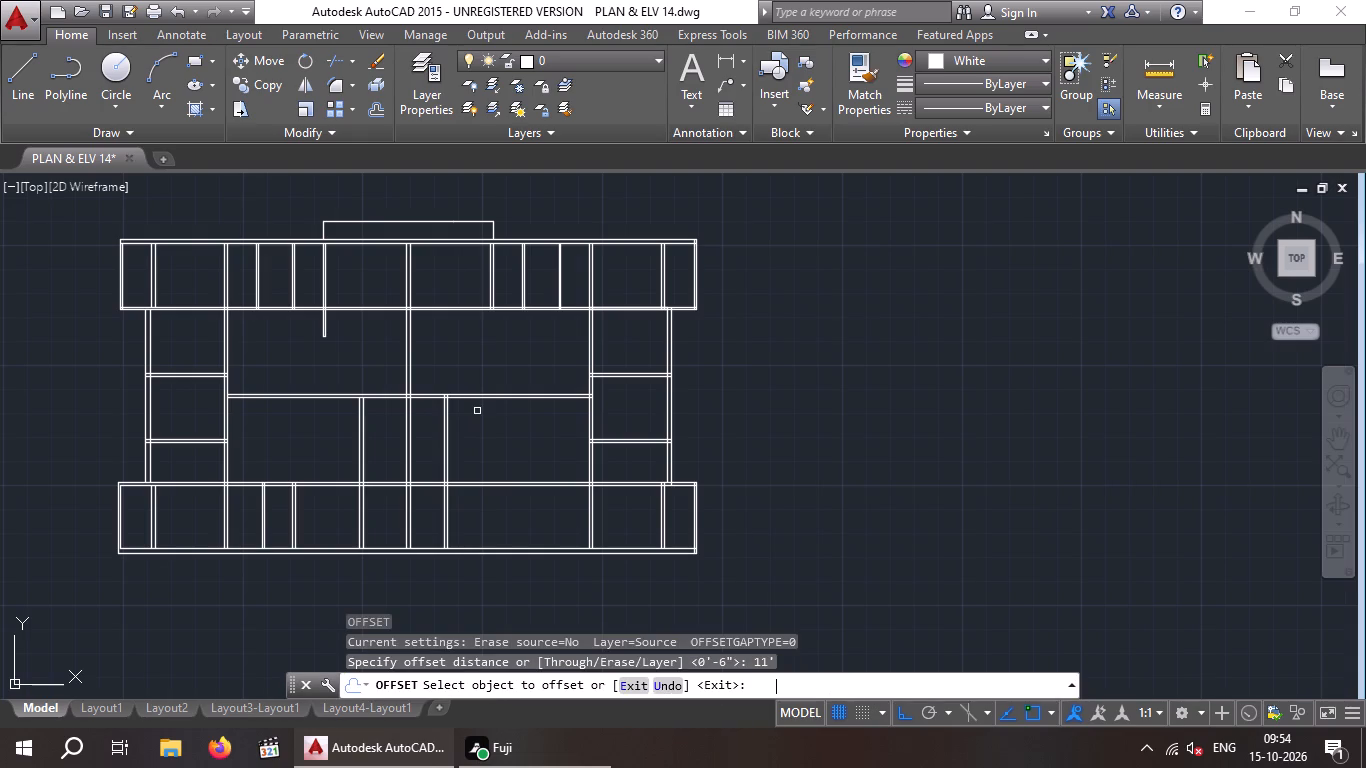
scroll(464, 503, "up", 3)
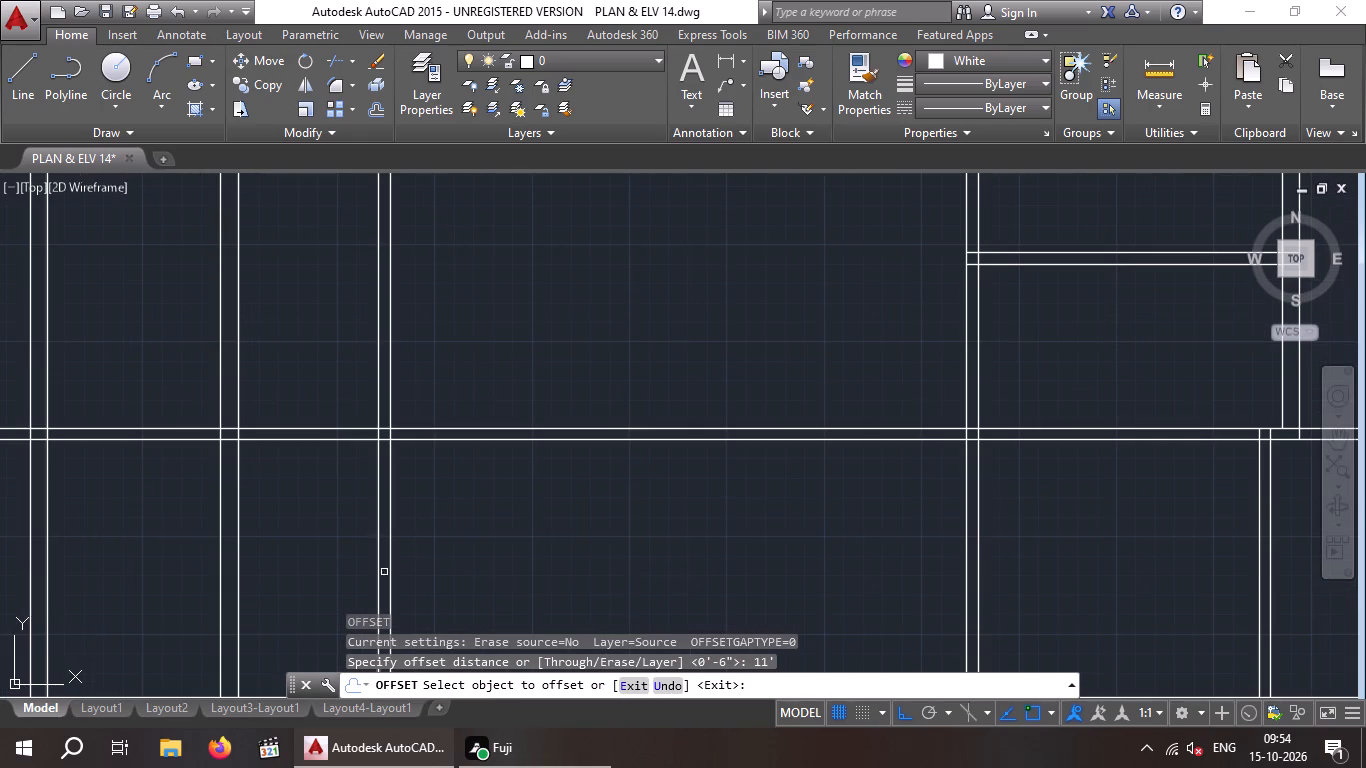
left_click(392, 570)
left_click(544, 561)
scroll(543, 548, "down", 3)
key("Escape")
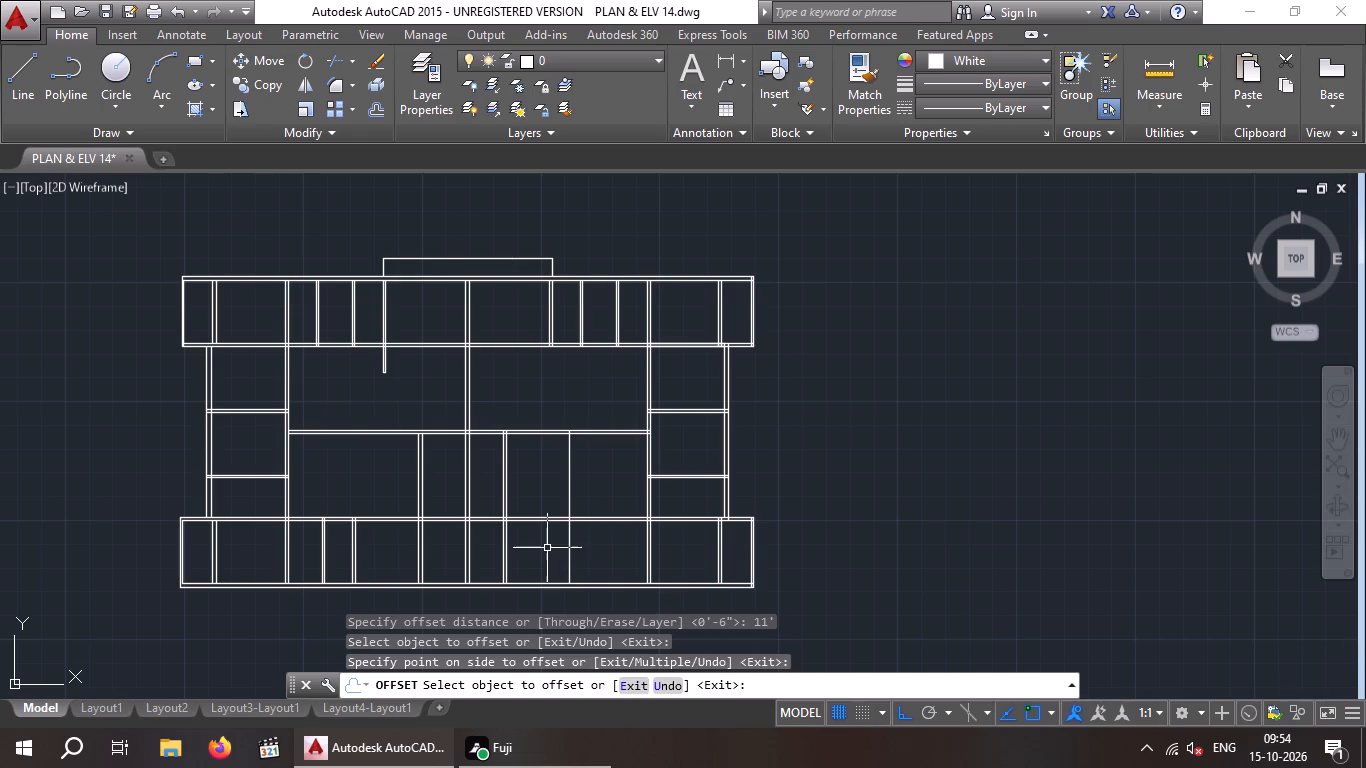
key("Escape")
Trim the new vertical line between the middle horizontal wall and the upper wall of the bottom row of rooms.
key("t")
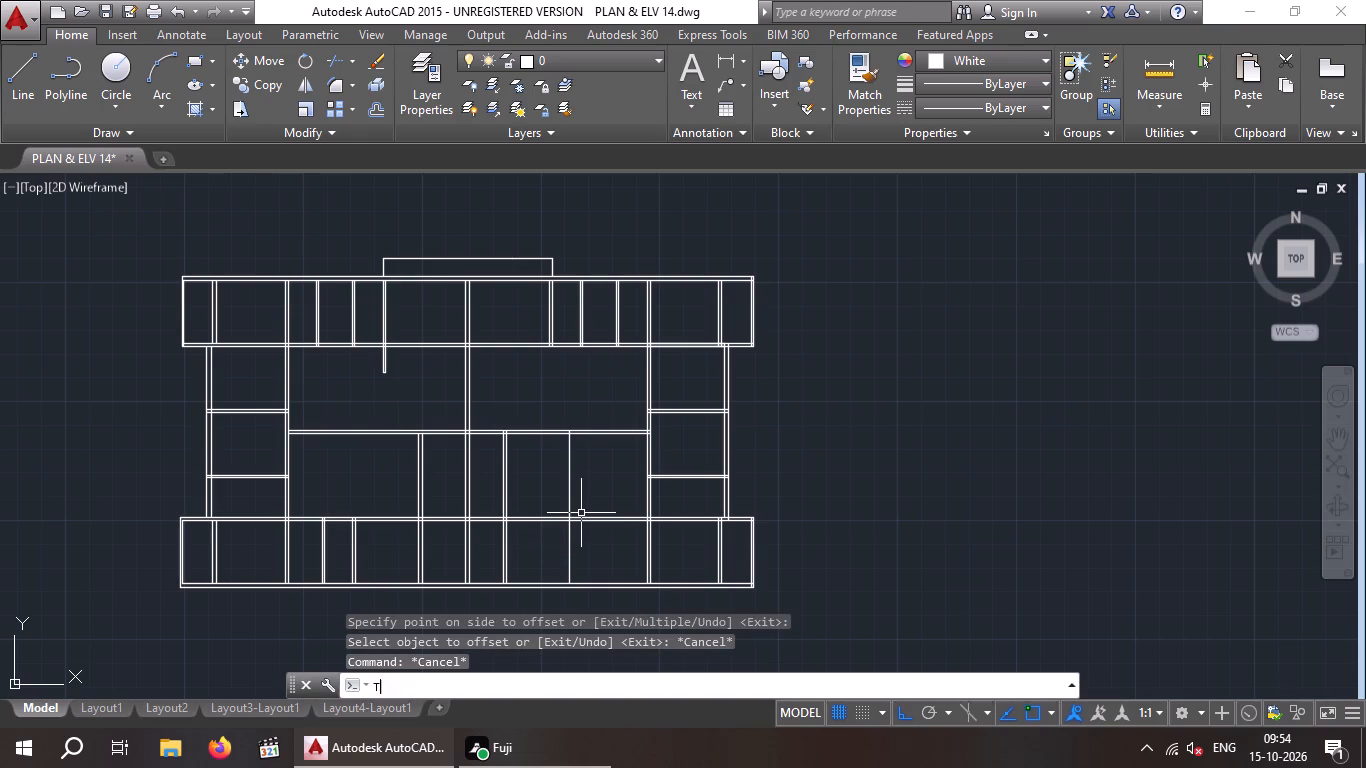
type("R")
key("space")
key("space")
left_click_drag(596, 481, 547, 494)
left_click(547, 493)
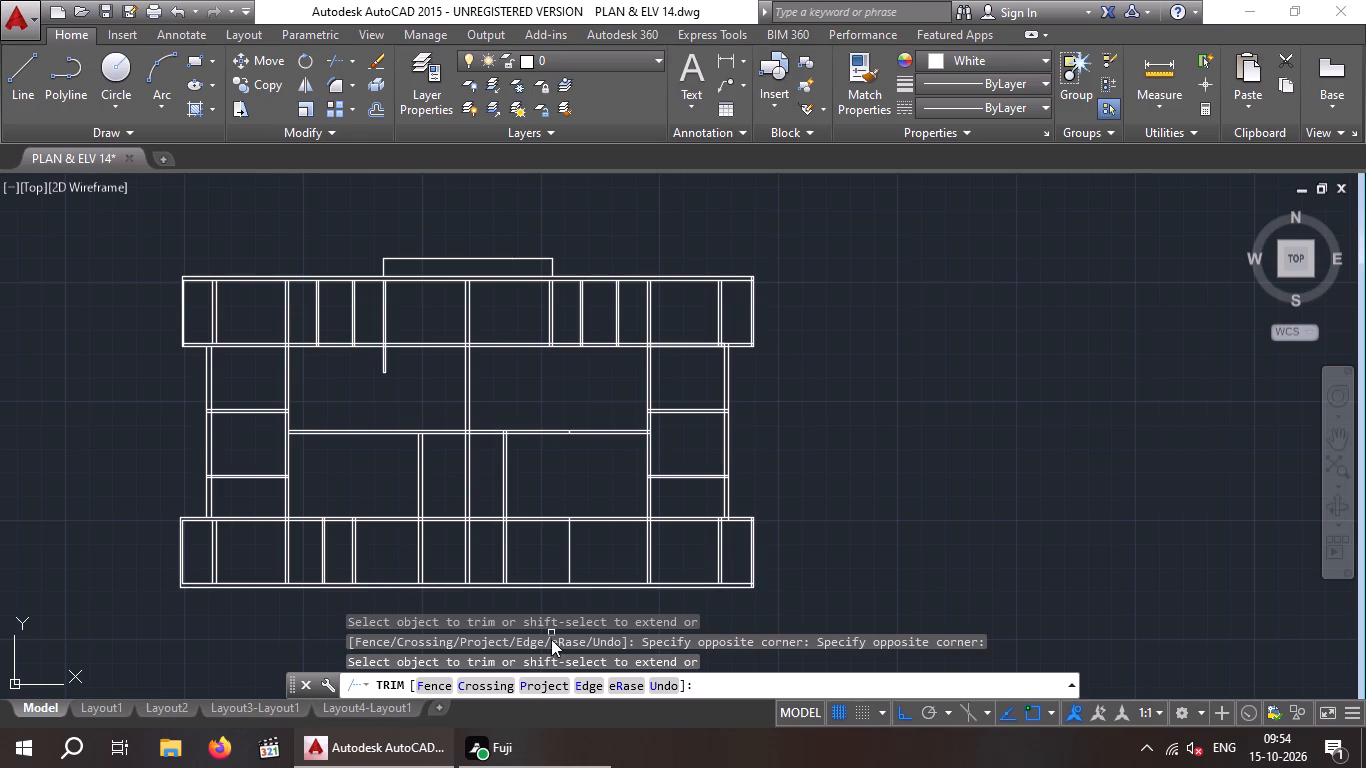
key("Escape")
key("Escape")
Start an offset with a distance of 4".
key("o")
key("Return")
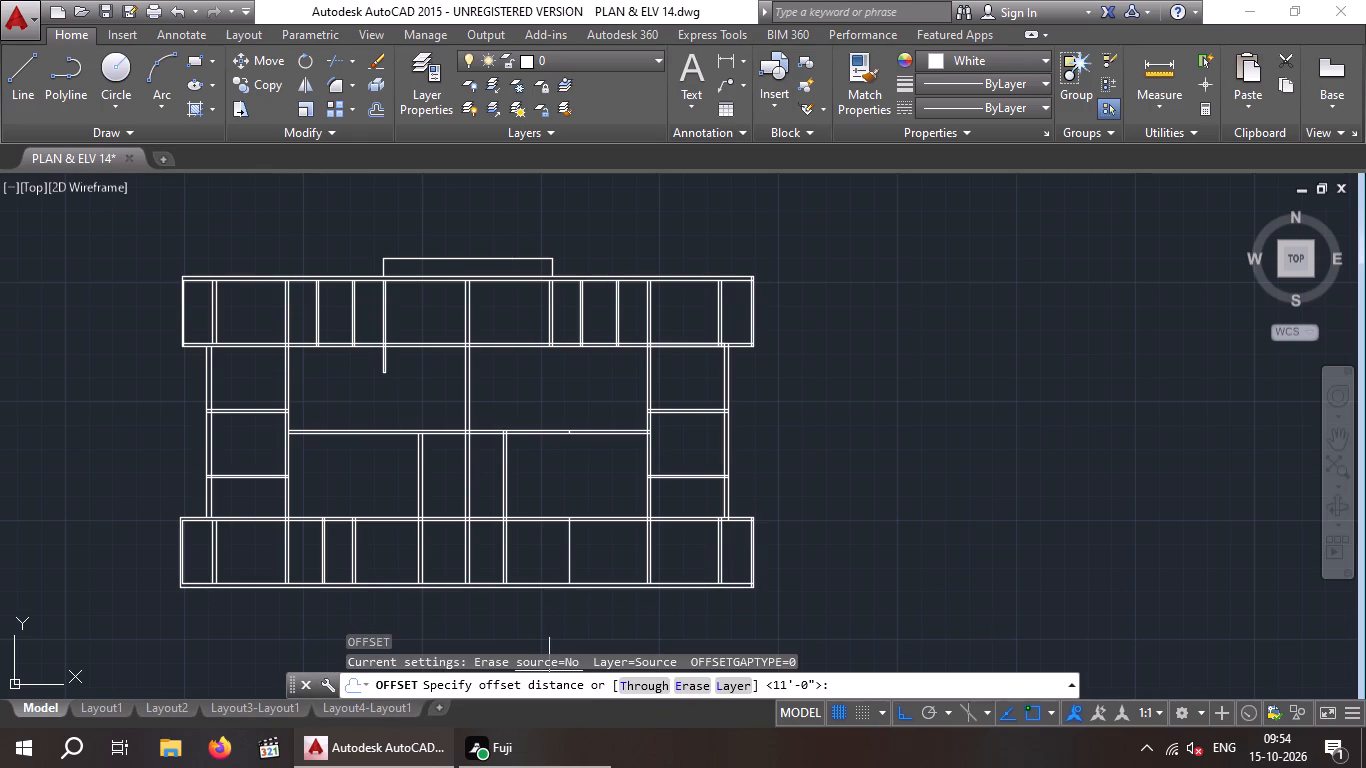
key("4")
key("shift+quotedbl")
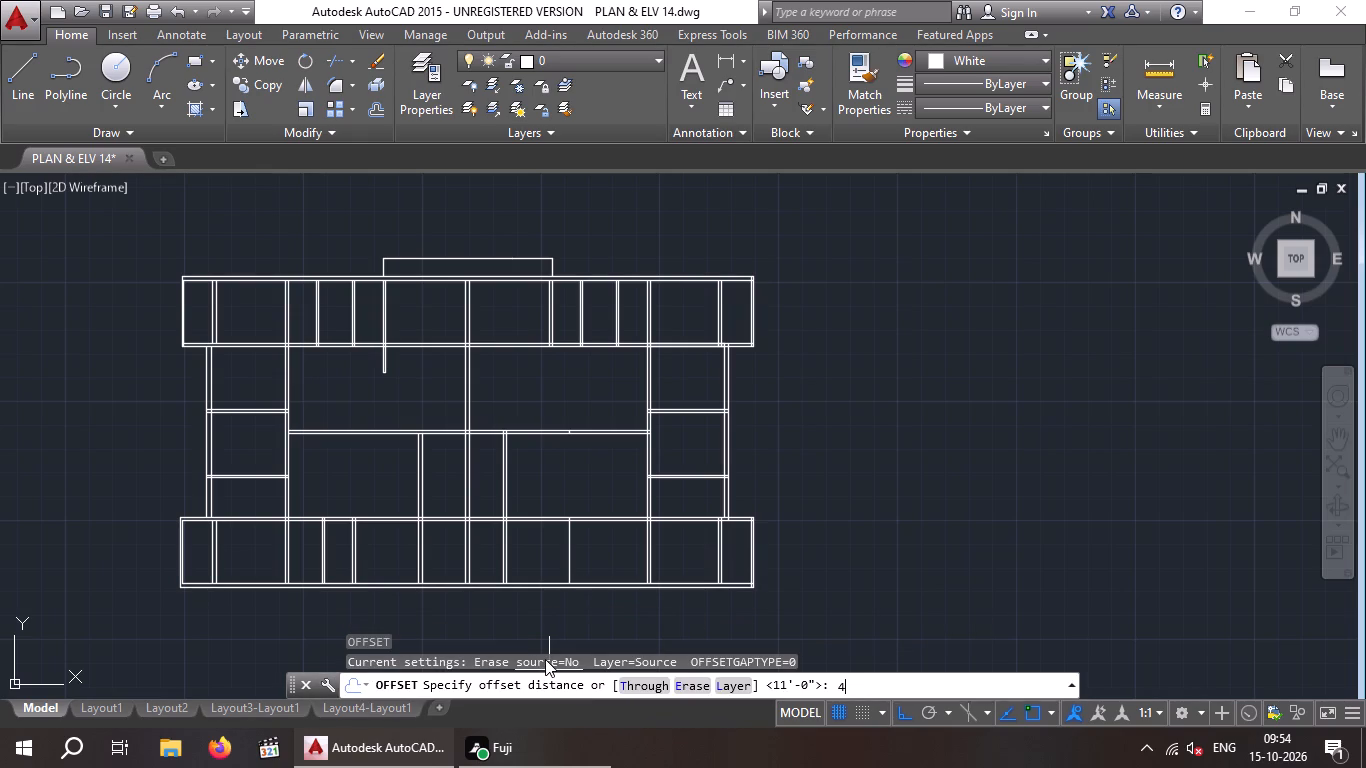
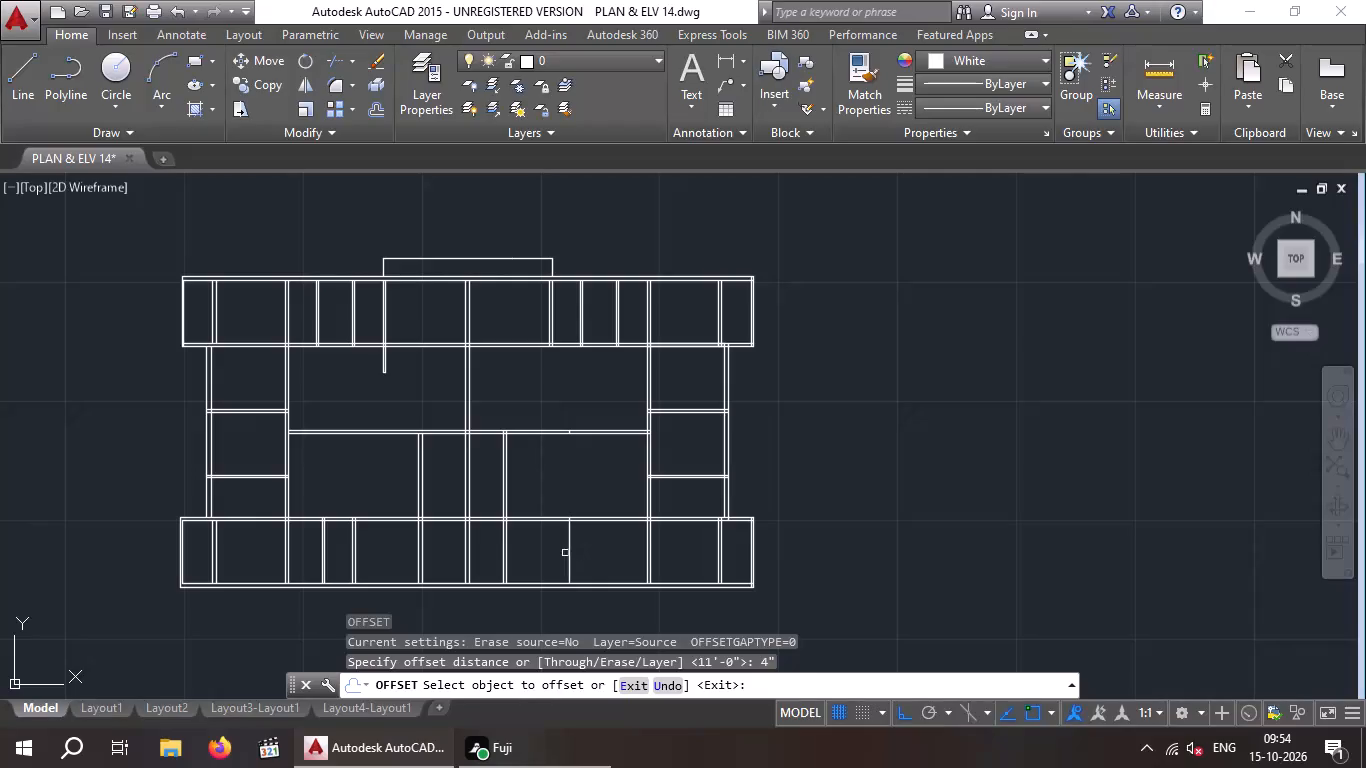
Offset the single vertical line in the lower row of rooms 4" toward the right to form a partition wall.
left_click_drag(568, 552, 595, 551)
left_click(619, 545)
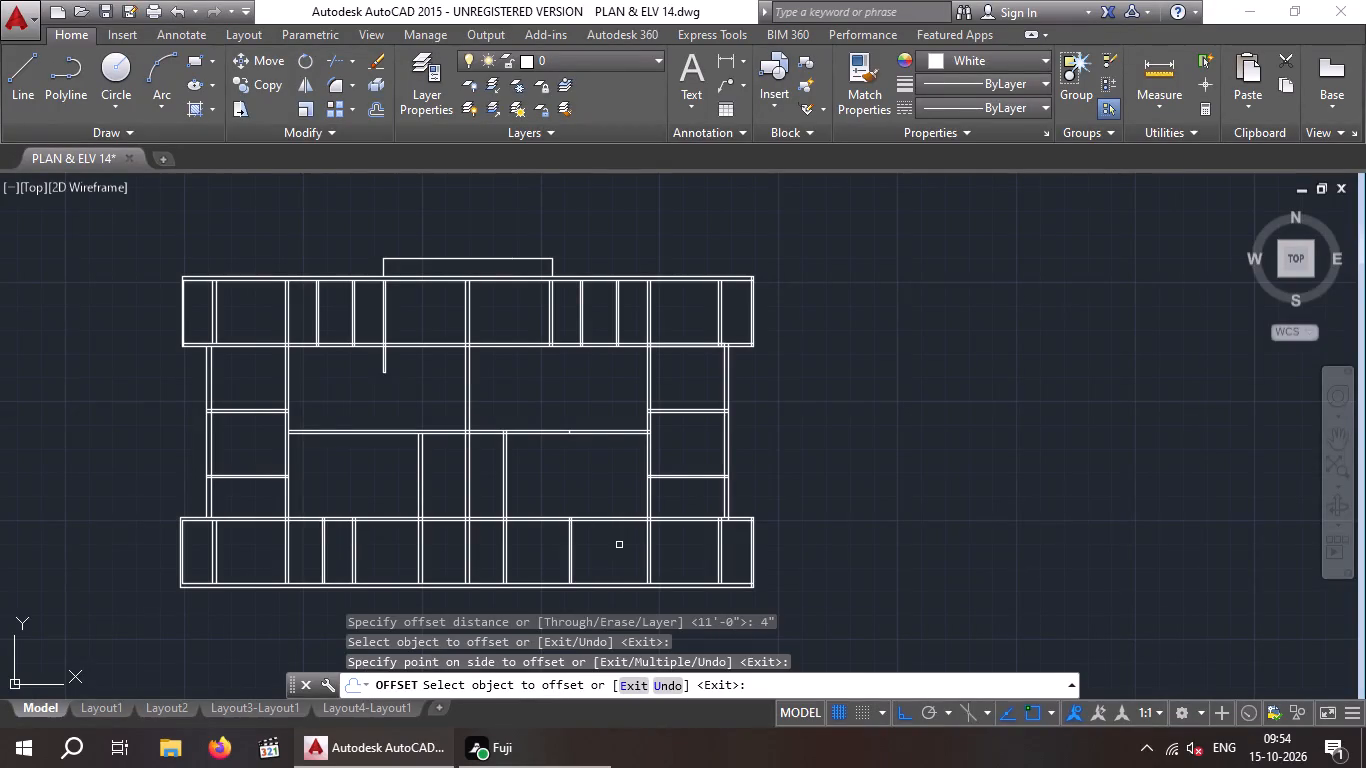
key("Escape")
key("Escape")
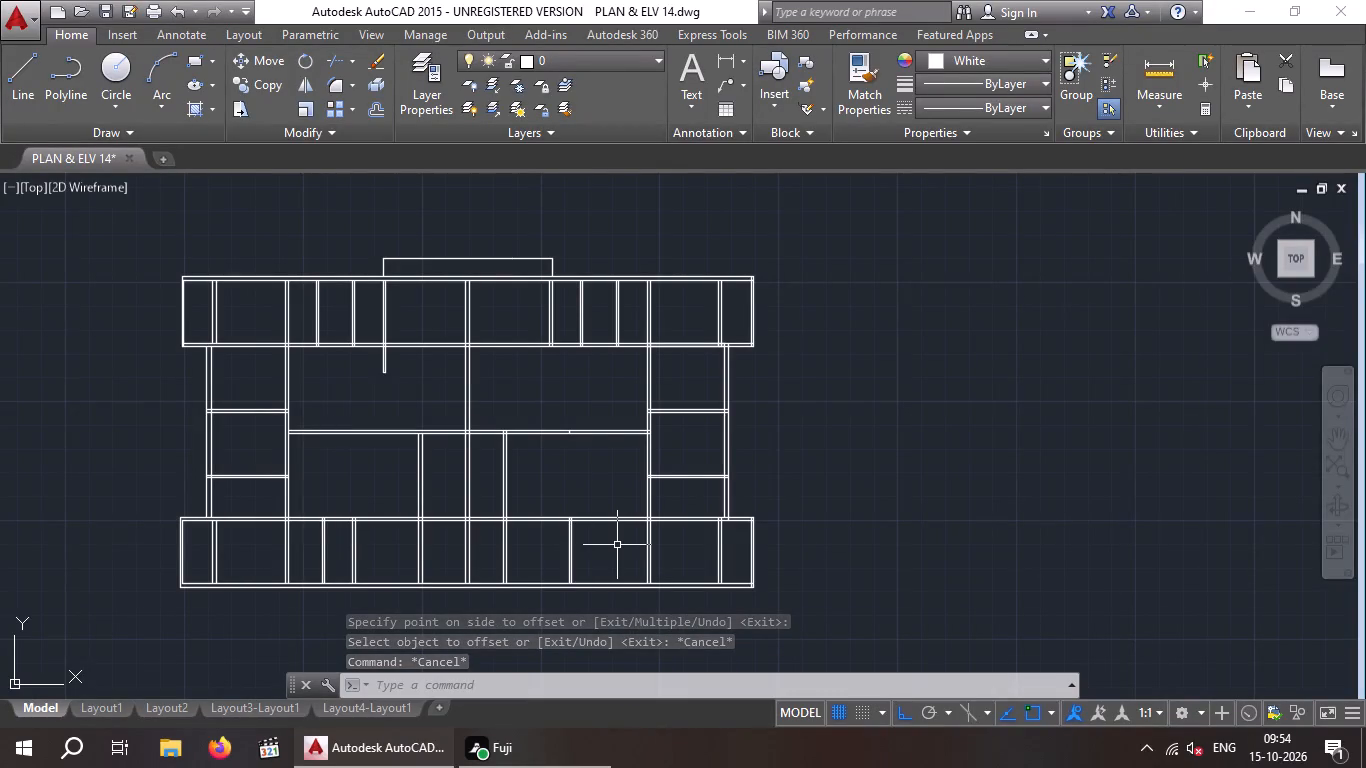
Offset the right face of the new lower-row partition 5' to the right.
key("o")
key("Return")
key("5")
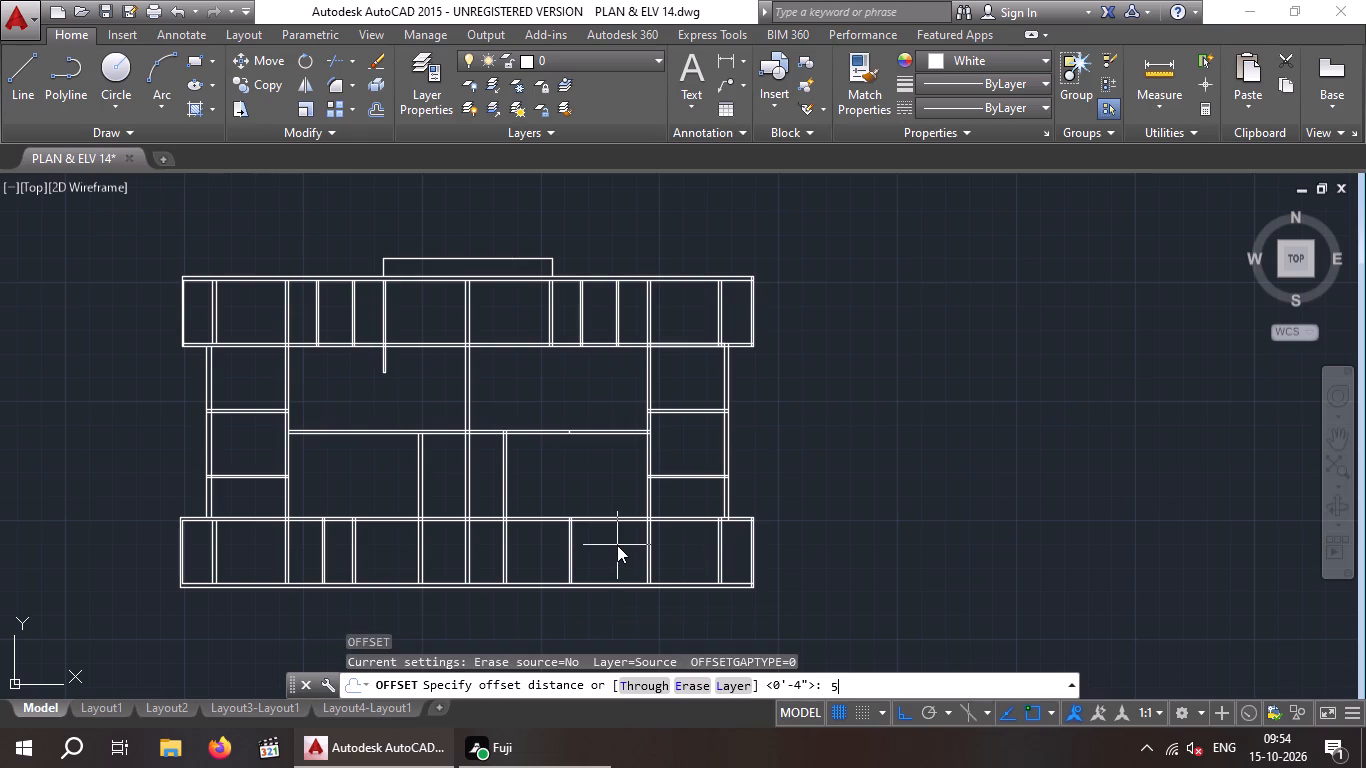
key("apostrophe")
key("Return")
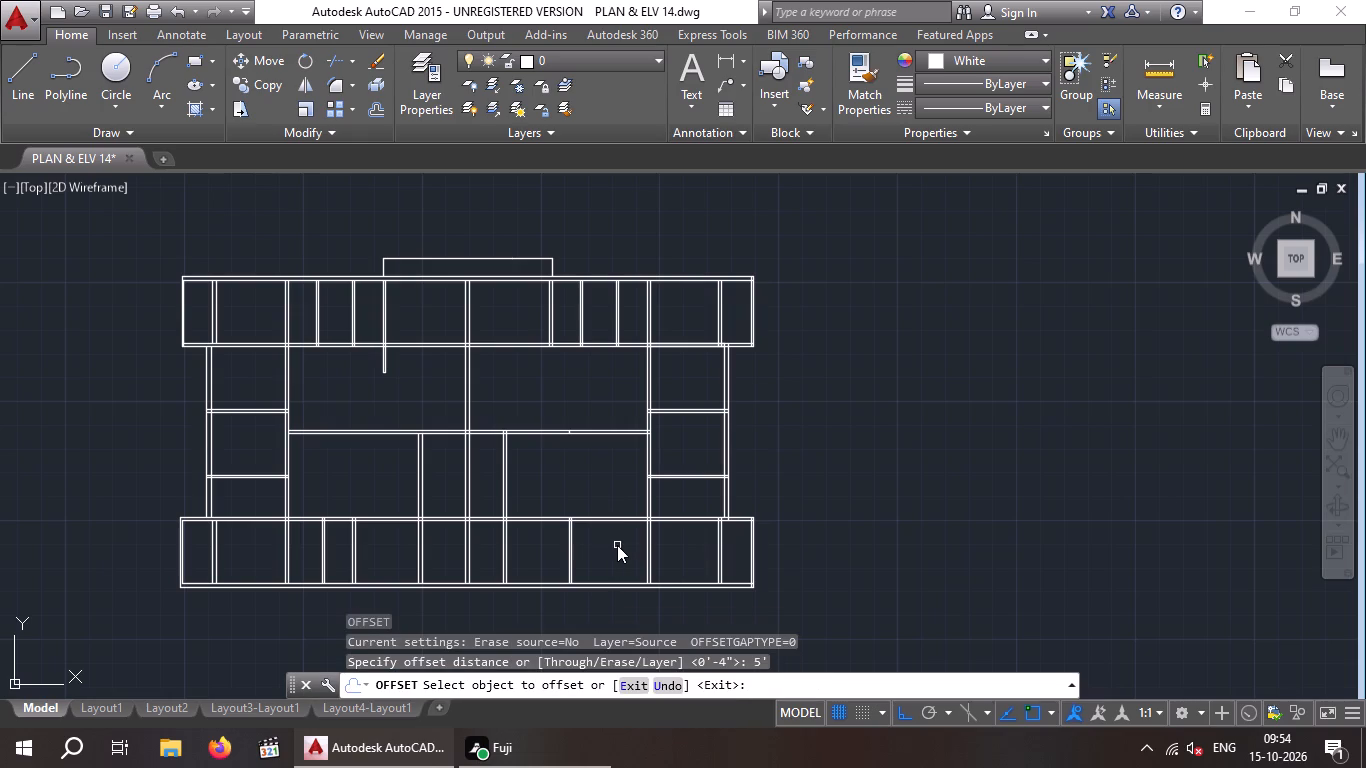
scroll(547, 550, "up", 2)
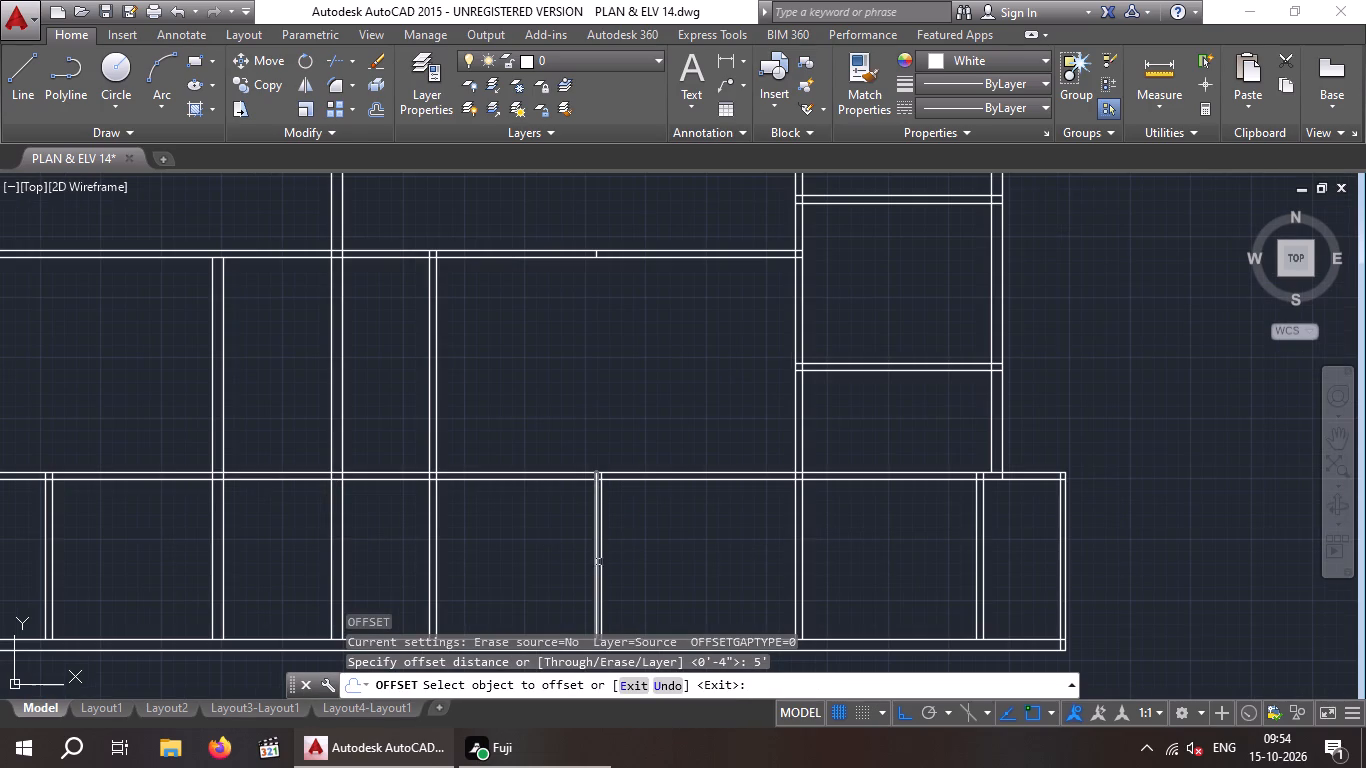
left_click_drag(601, 562, 610, 563)
left_click(654, 561)
scroll(653, 557, "down", 1)
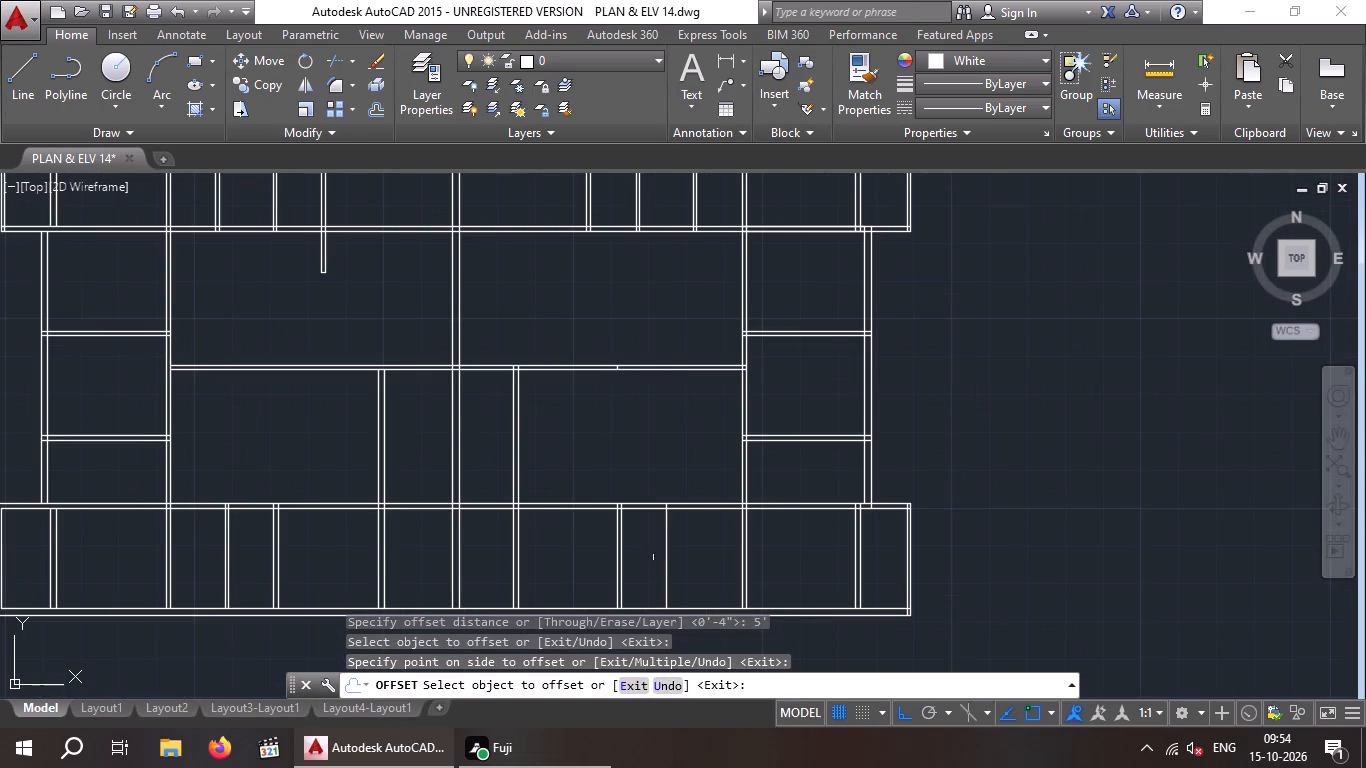
key("Escape")
key("Escape")
Offset the new single vertical line 4" to the right to complete the second lower-row partition.
key("o")
key("Return")
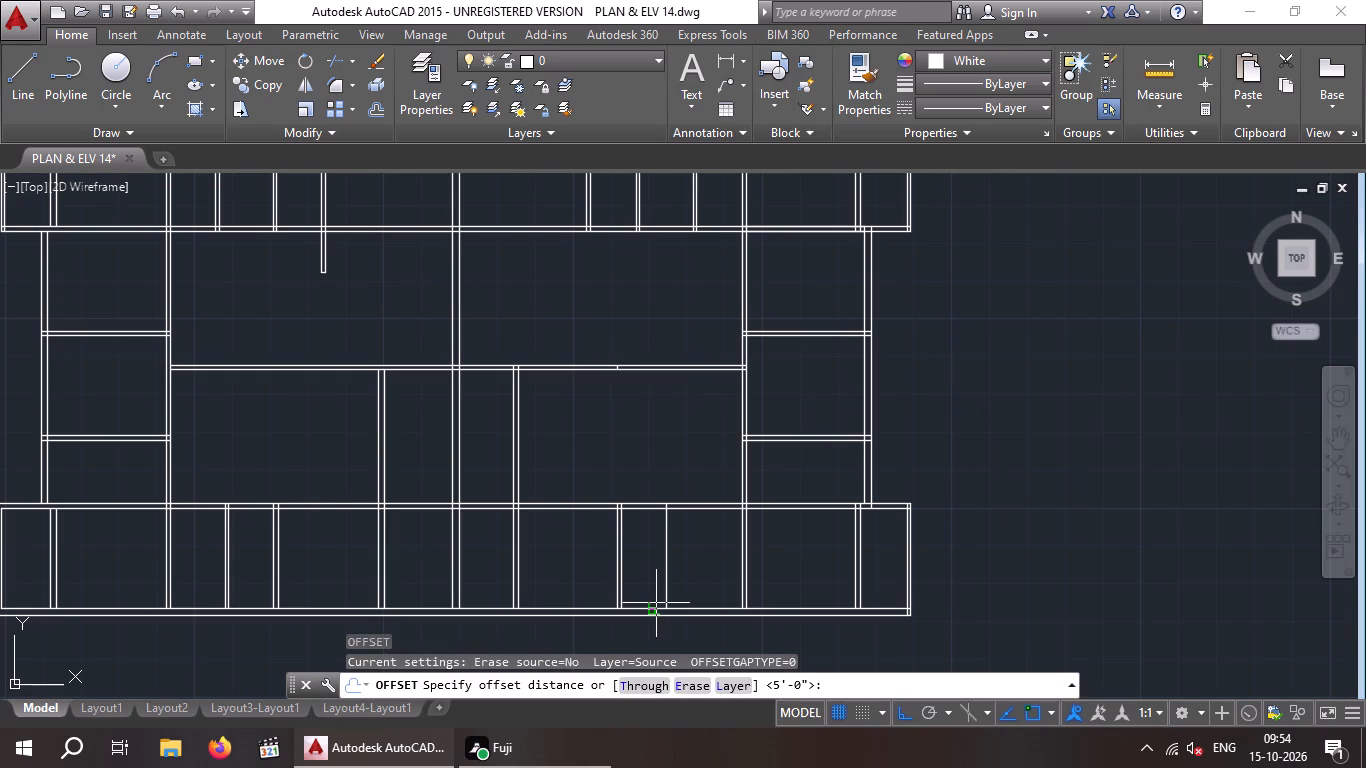
type("4\"")
key("Return")
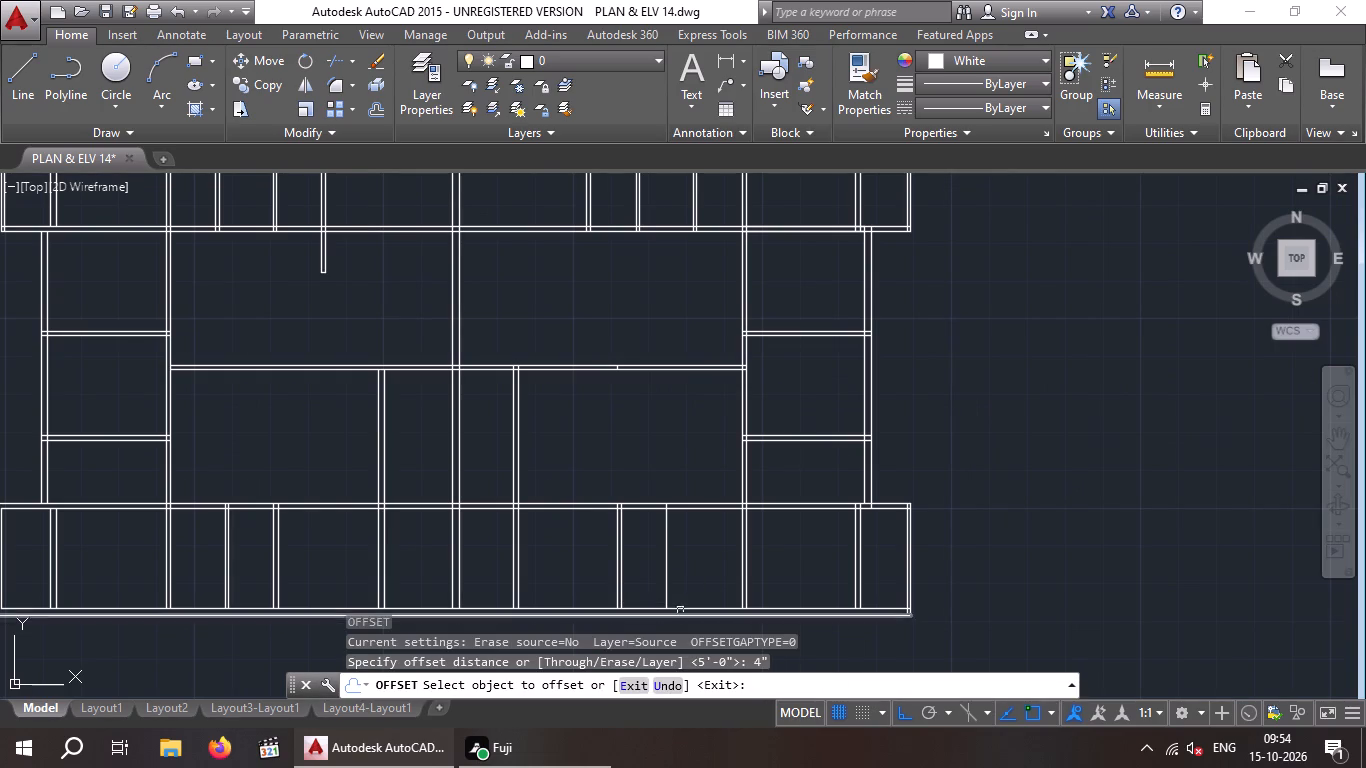
left_click(666, 579)
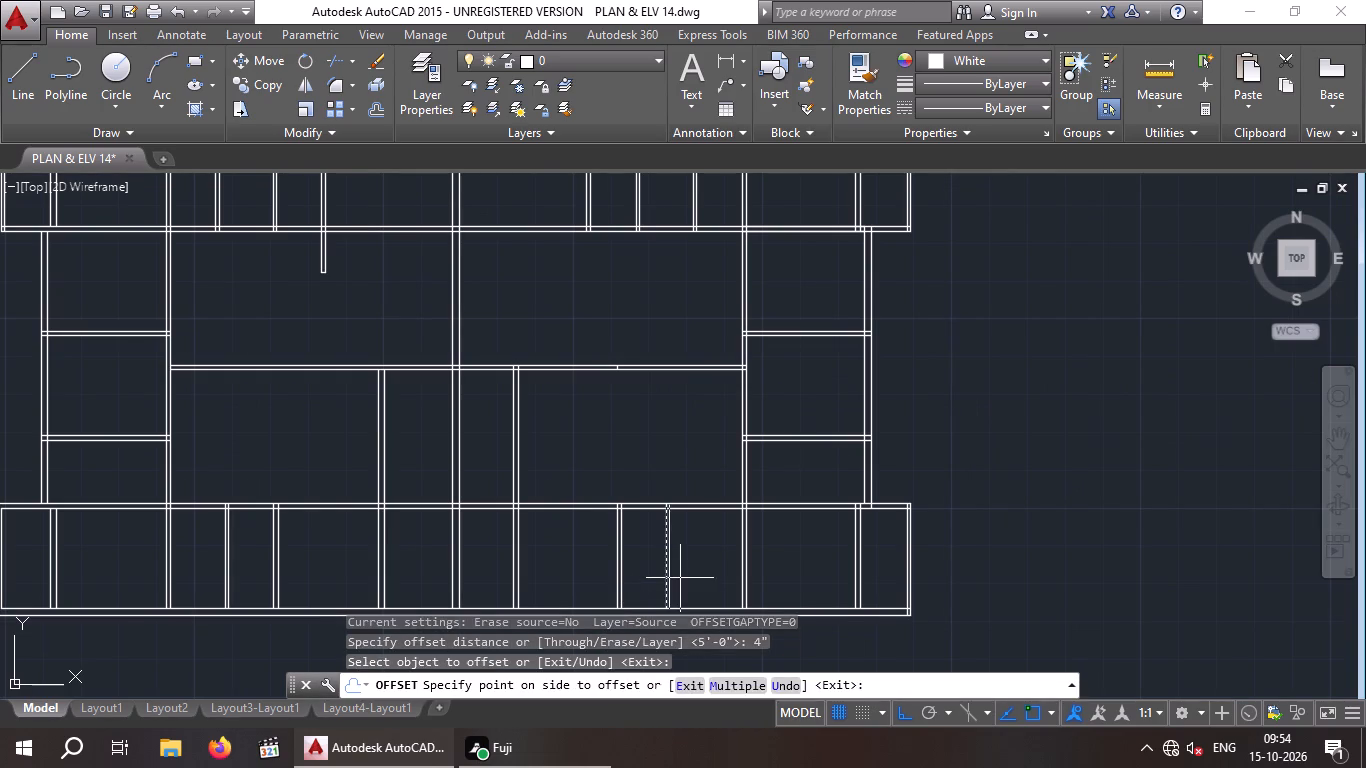
left_click(681, 577)
scroll(705, 575, "down", 1)
key("Escape")
key("Escape")
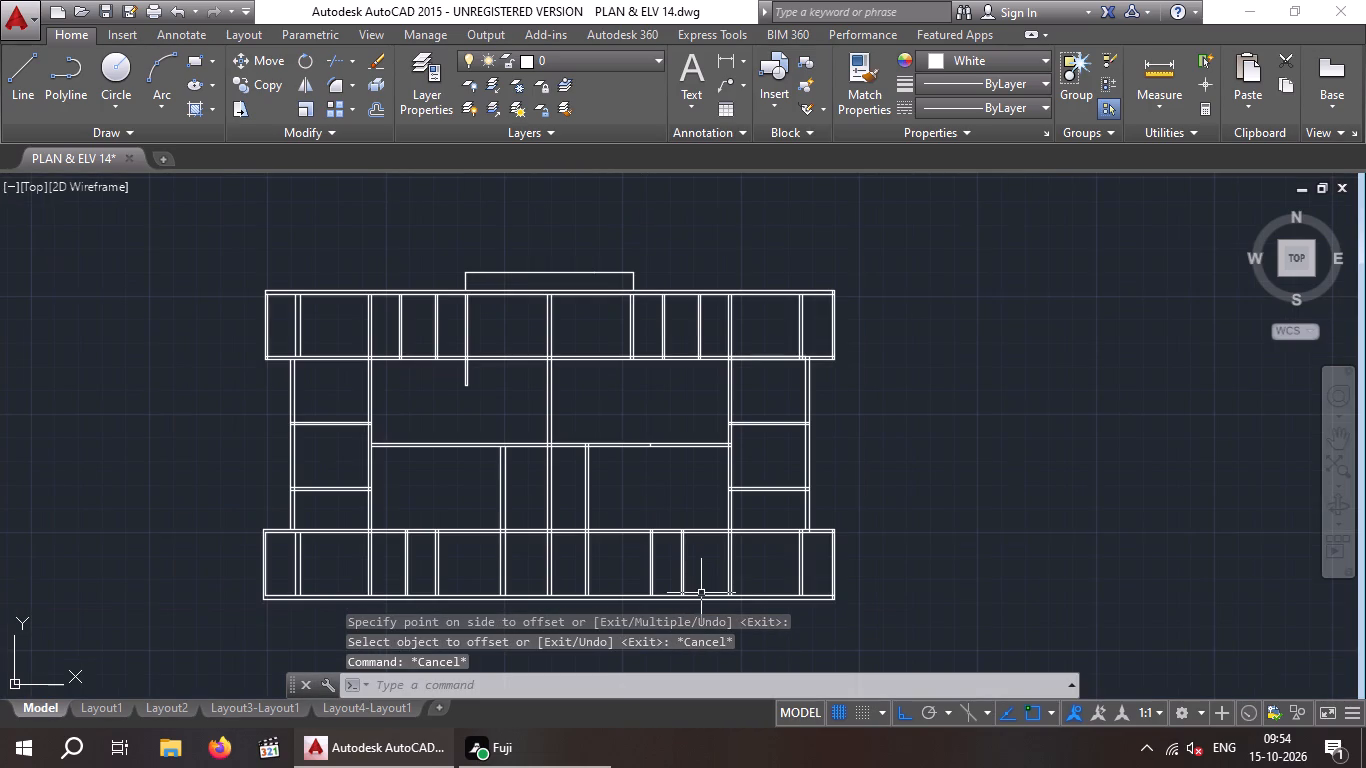
Measure the clear width between the second new partition and the wall to its right with a linear dimension.
middle_click_drag(702, 579, 671, 579)
scroll(669, 569, "up", 1)
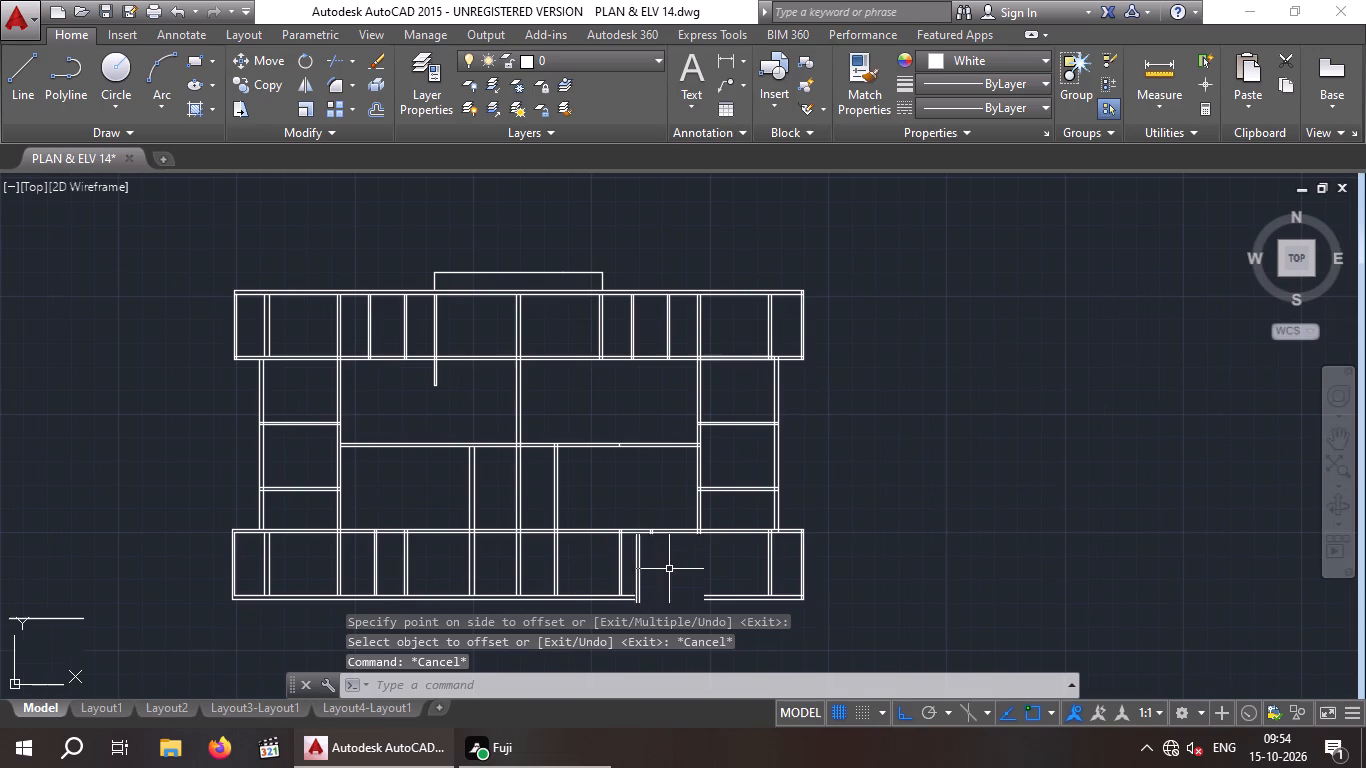
left_click(722, 63)
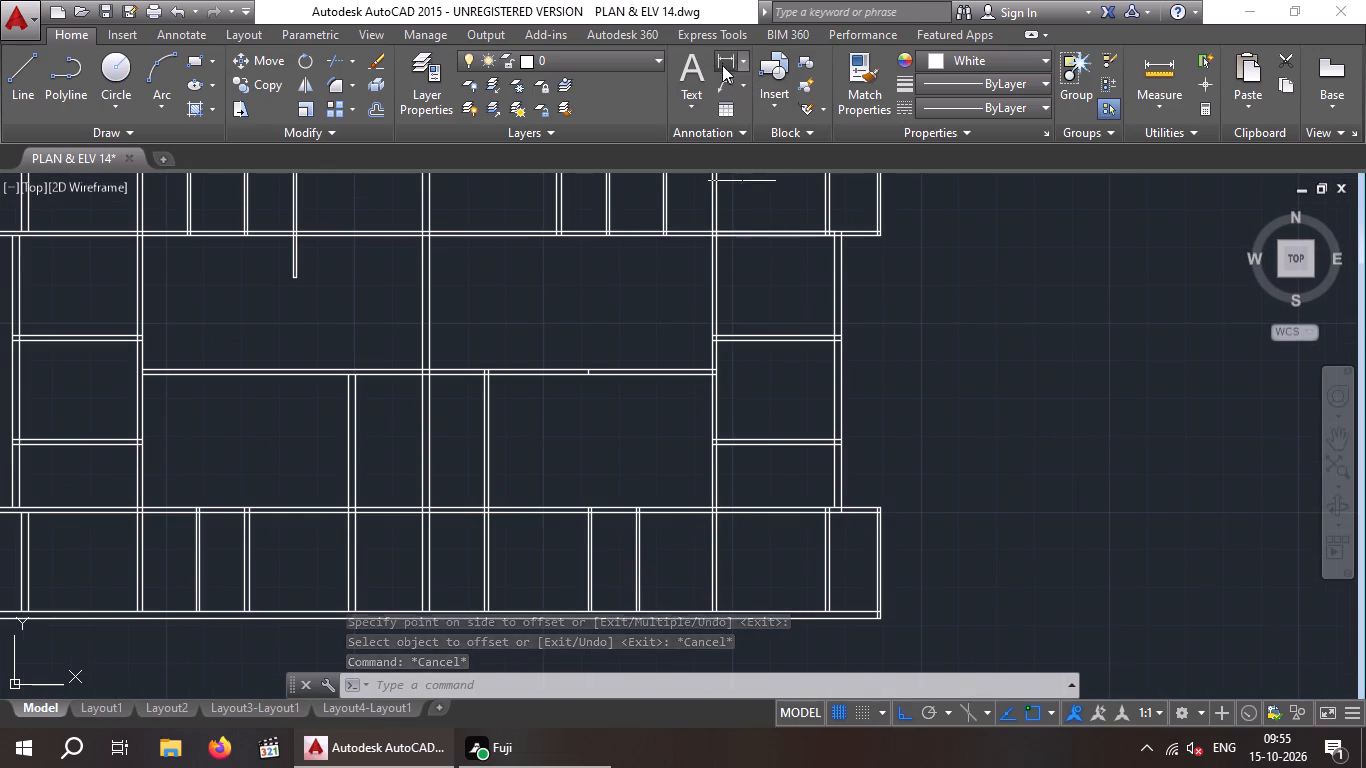
scroll(650, 617, "up", 3)
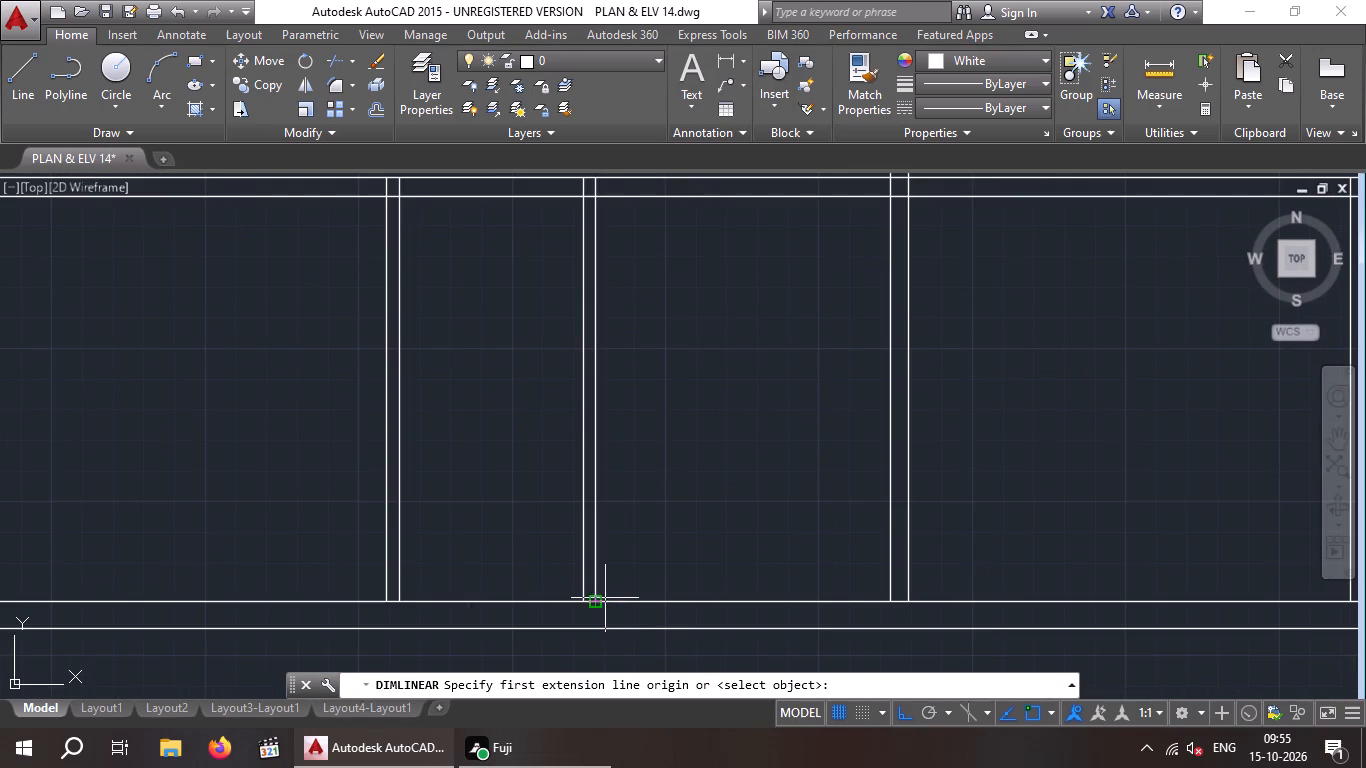
left_click(599, 599)
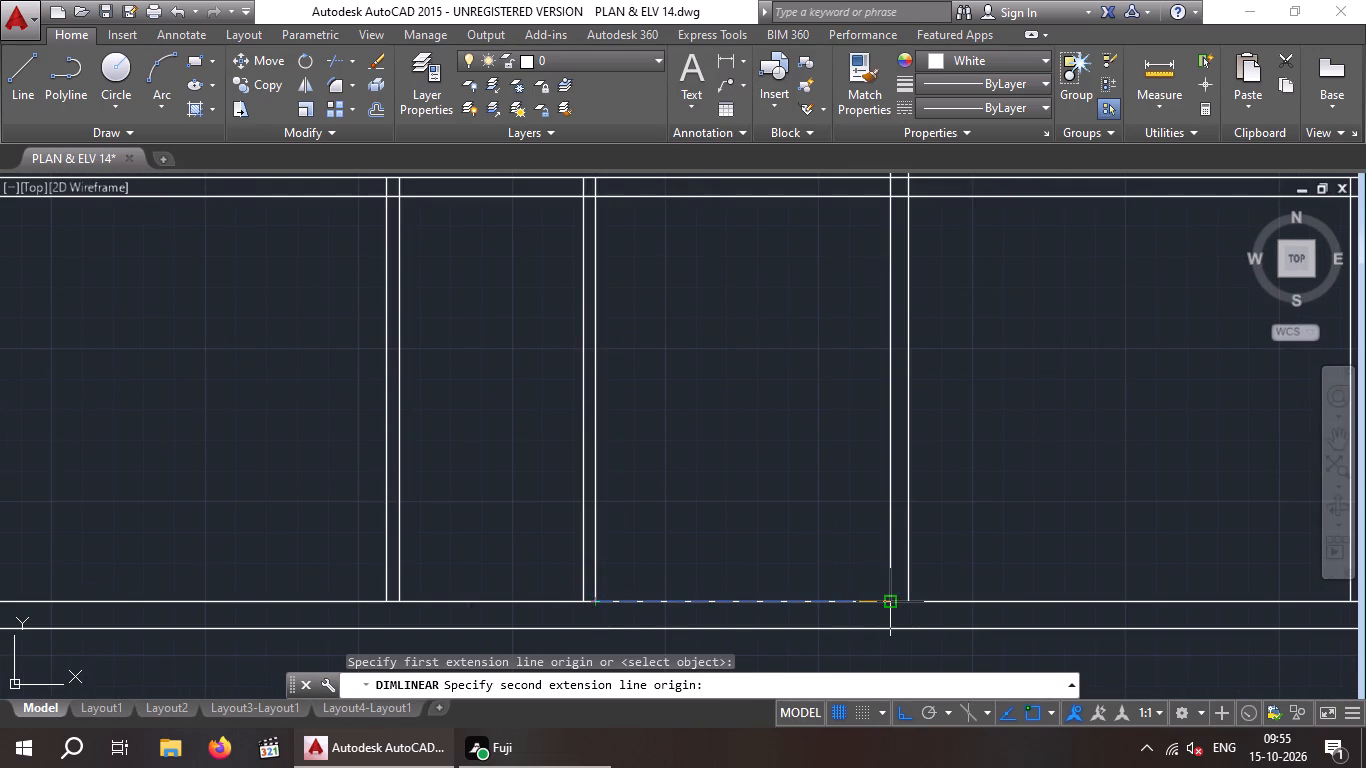
left_click(894, 600)
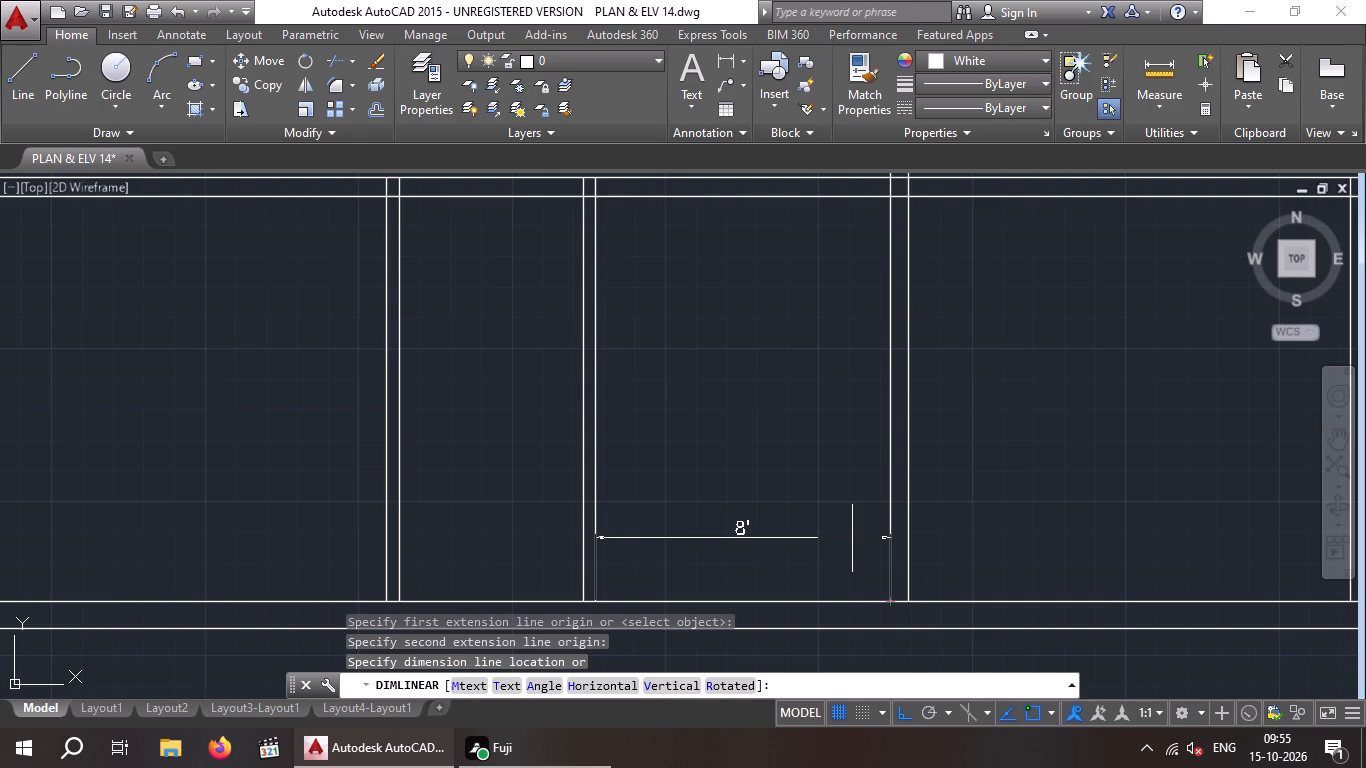
scroll(852, 538, "down", 3)
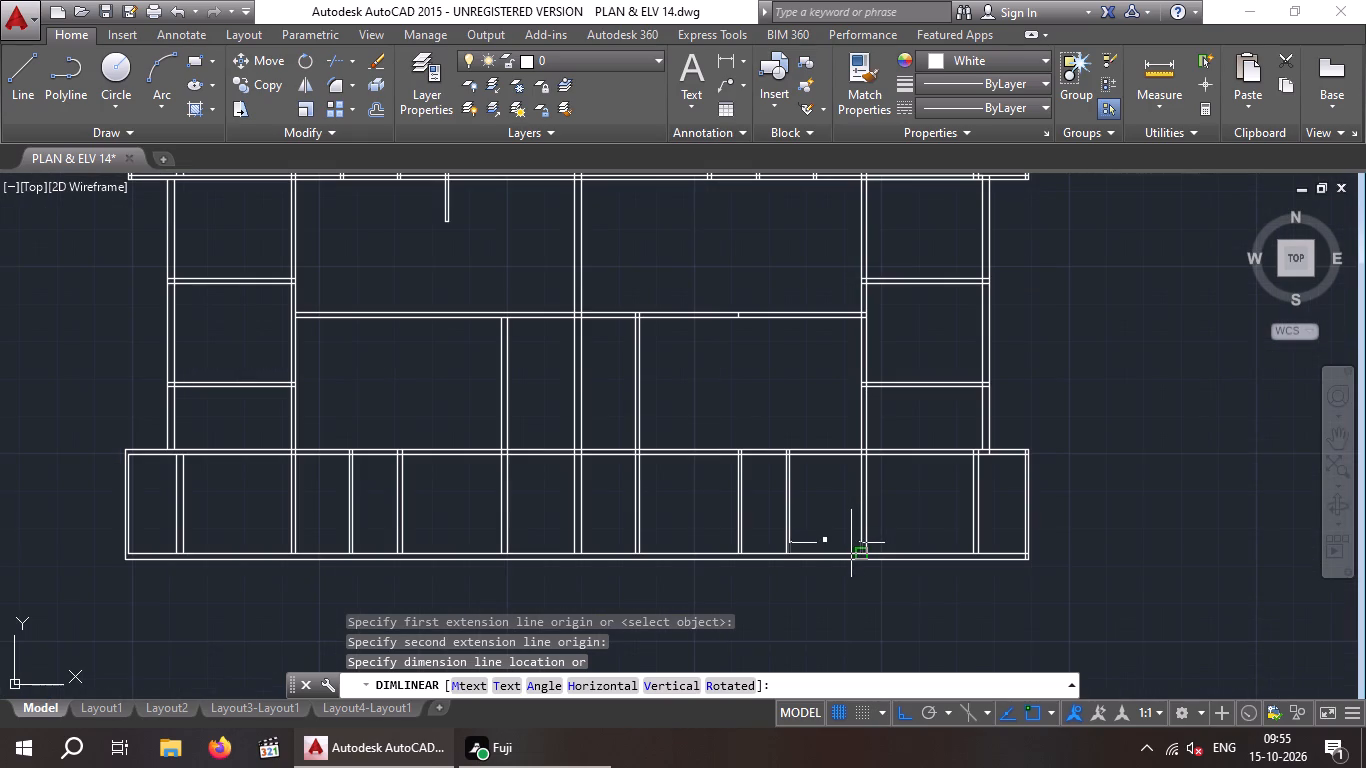
key("Escape")
key("Escape")
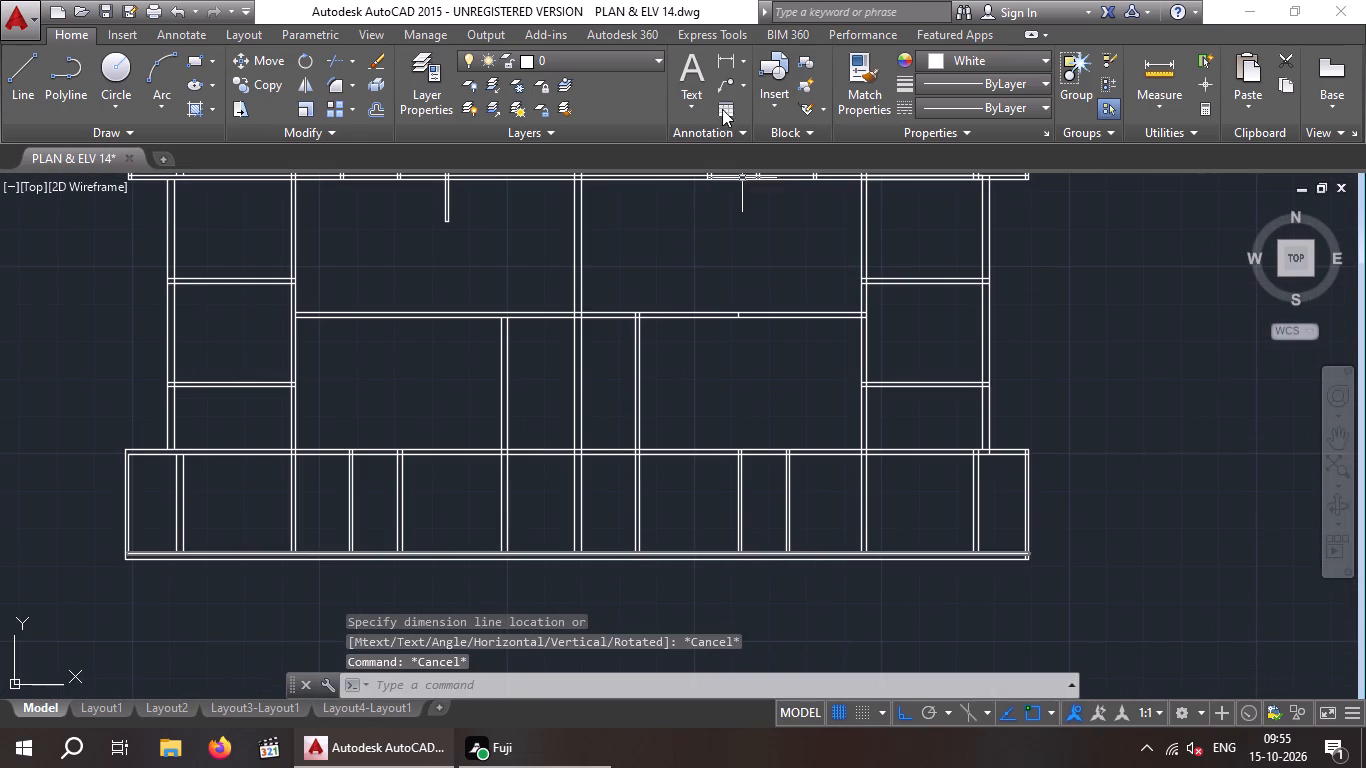
Measure the clear width between the two new lower-row partitions with a linear dimension.
left_click(722, 54)
scroll(768, 575, "up", 3)
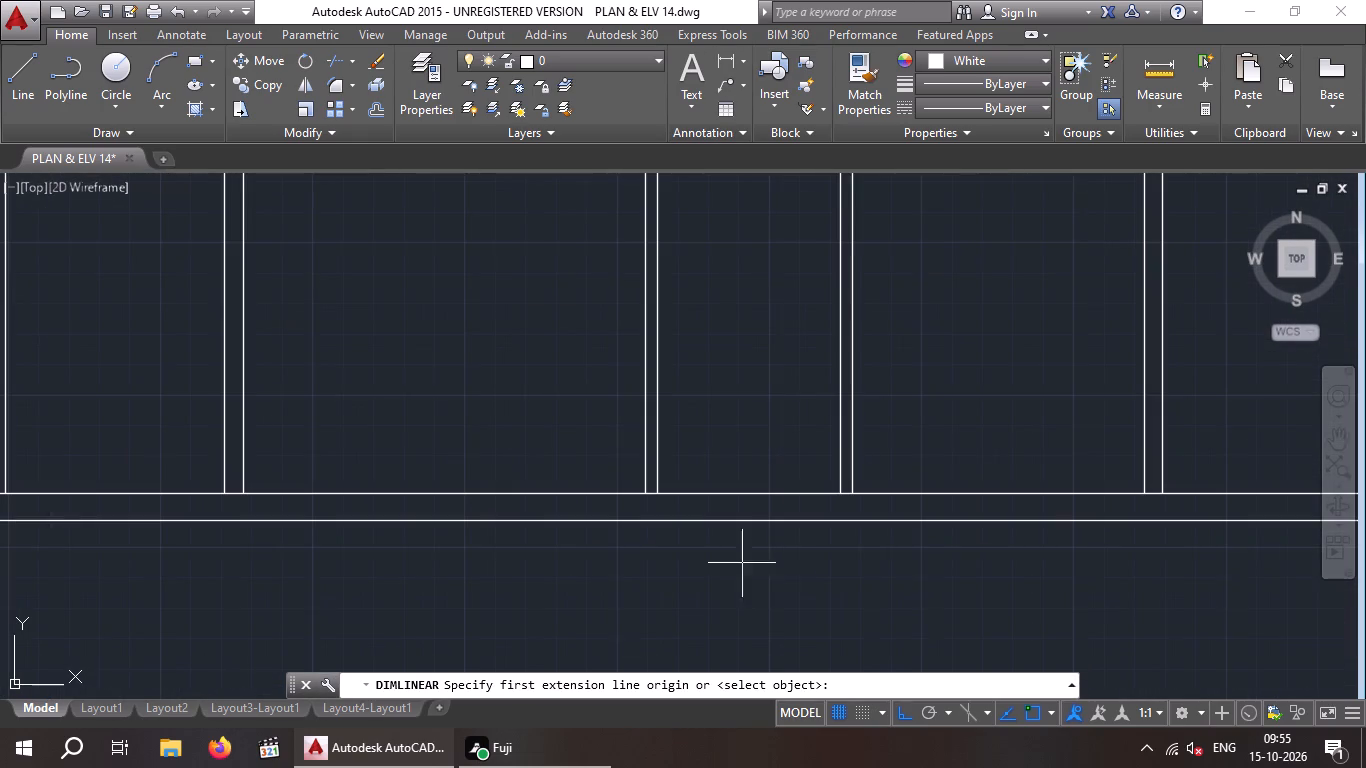
left_click(653, 488)
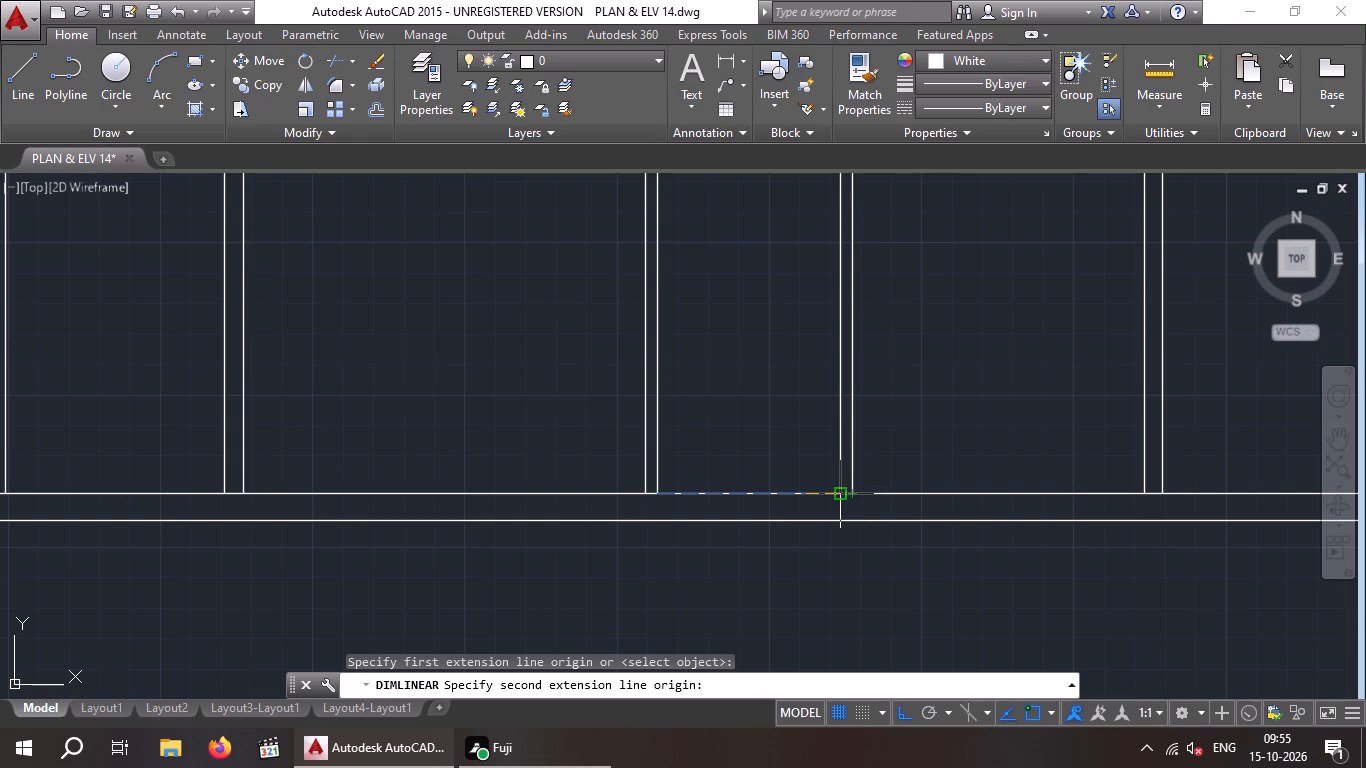
left_click(839, 489)
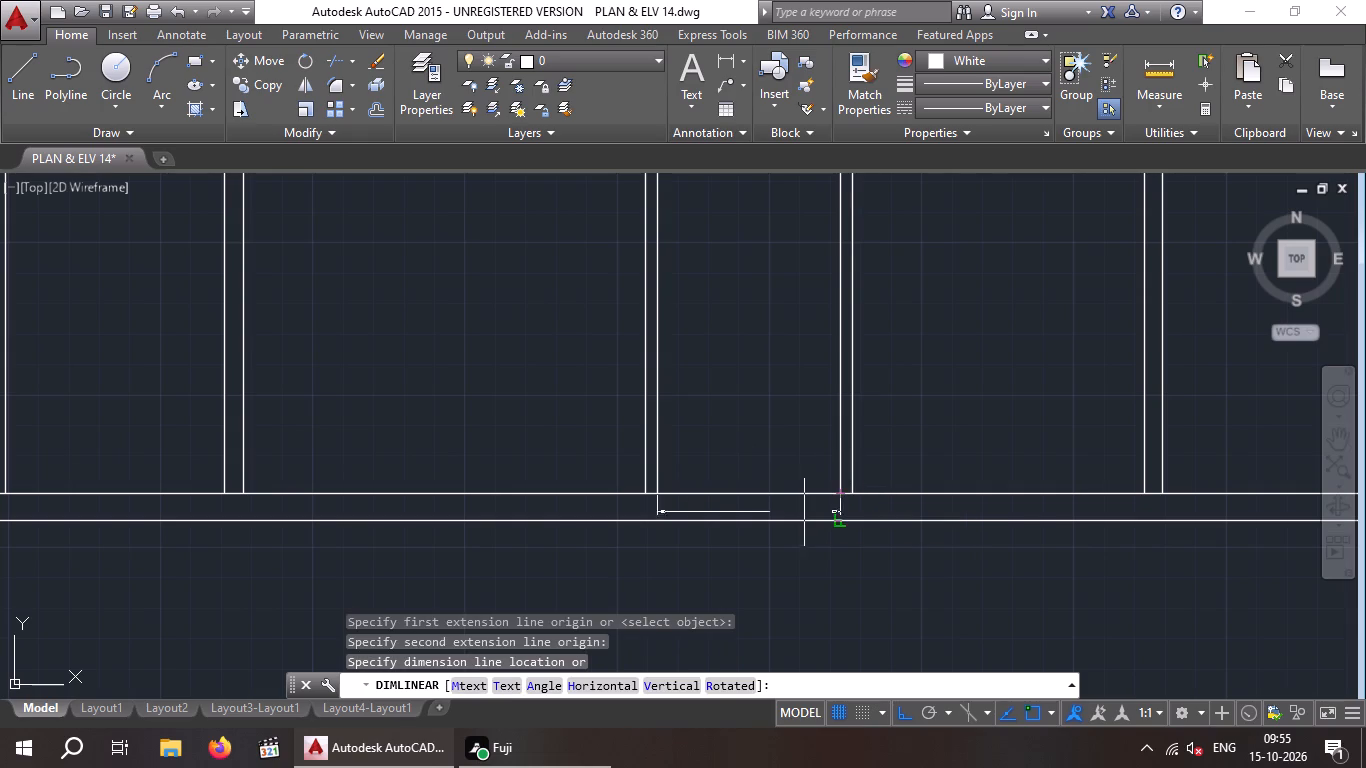
key("space")
key("space")
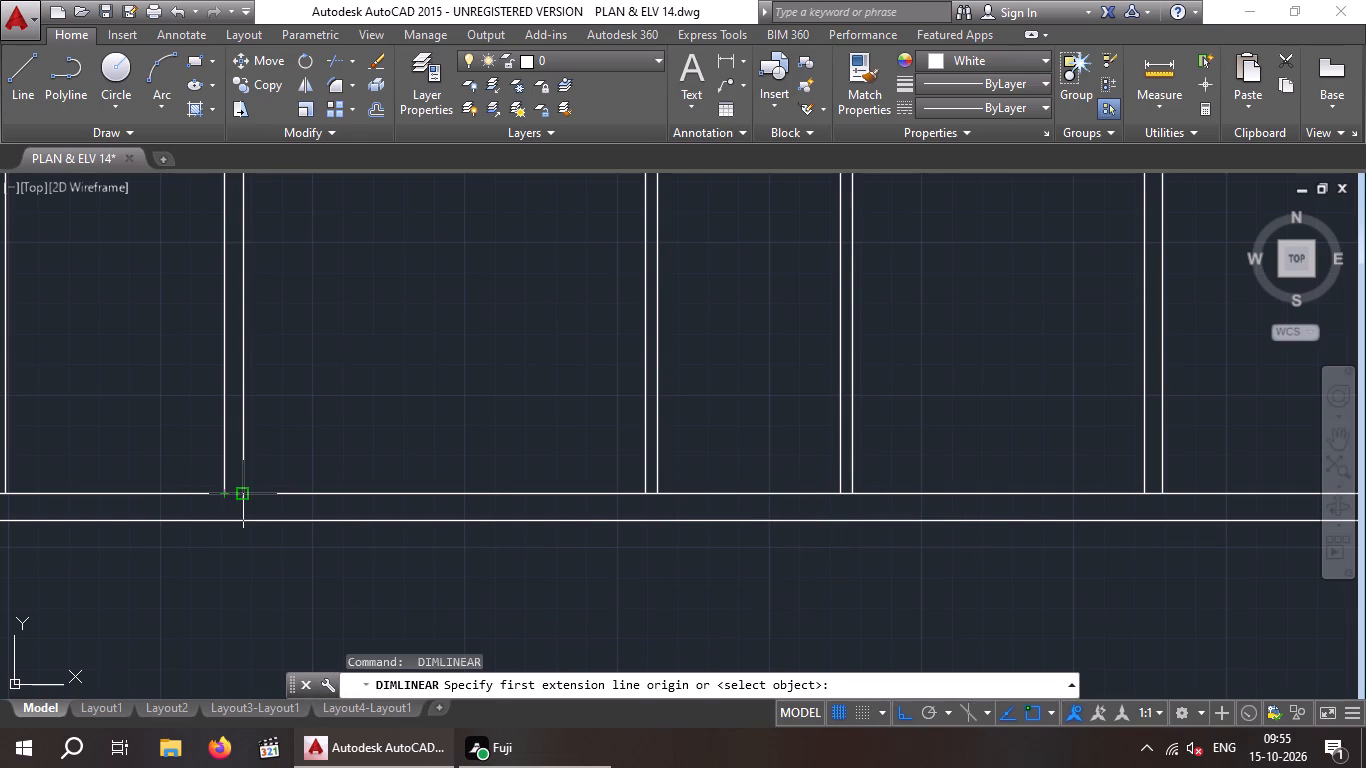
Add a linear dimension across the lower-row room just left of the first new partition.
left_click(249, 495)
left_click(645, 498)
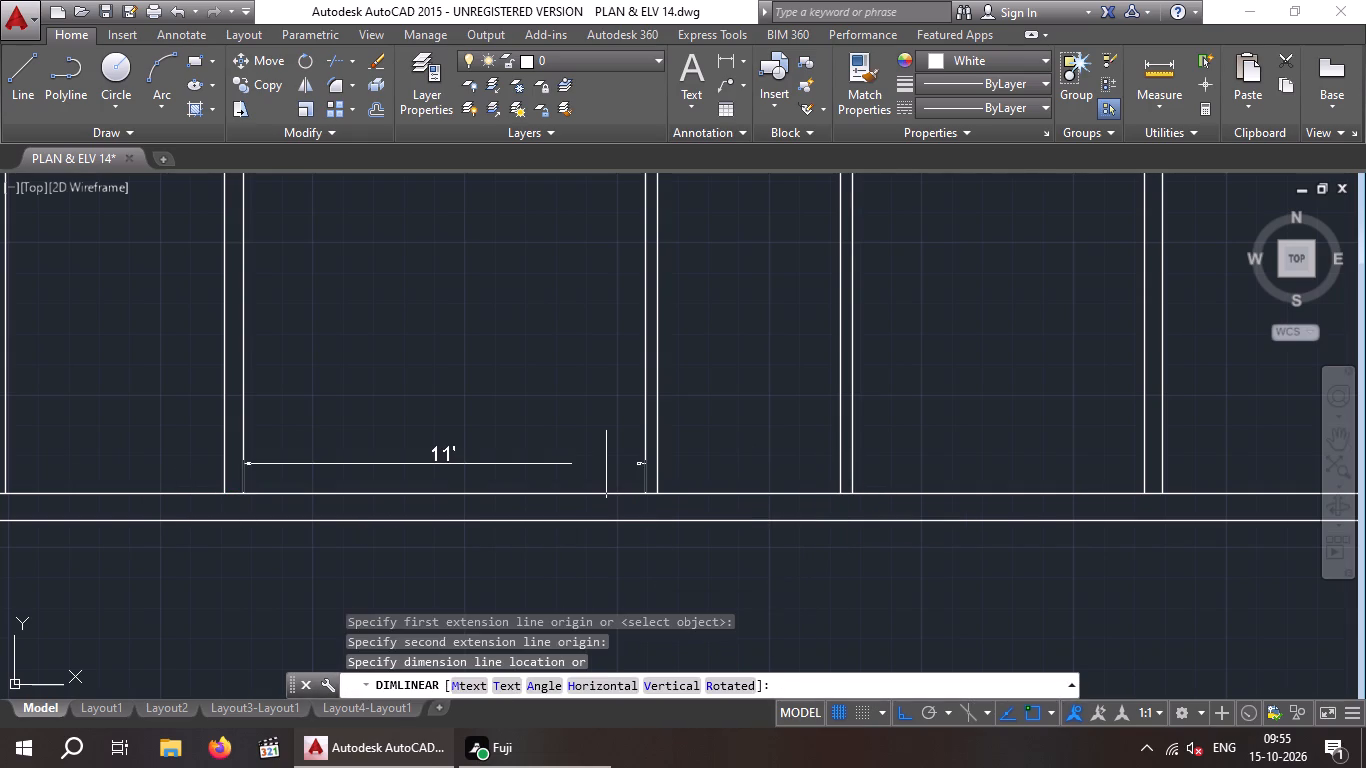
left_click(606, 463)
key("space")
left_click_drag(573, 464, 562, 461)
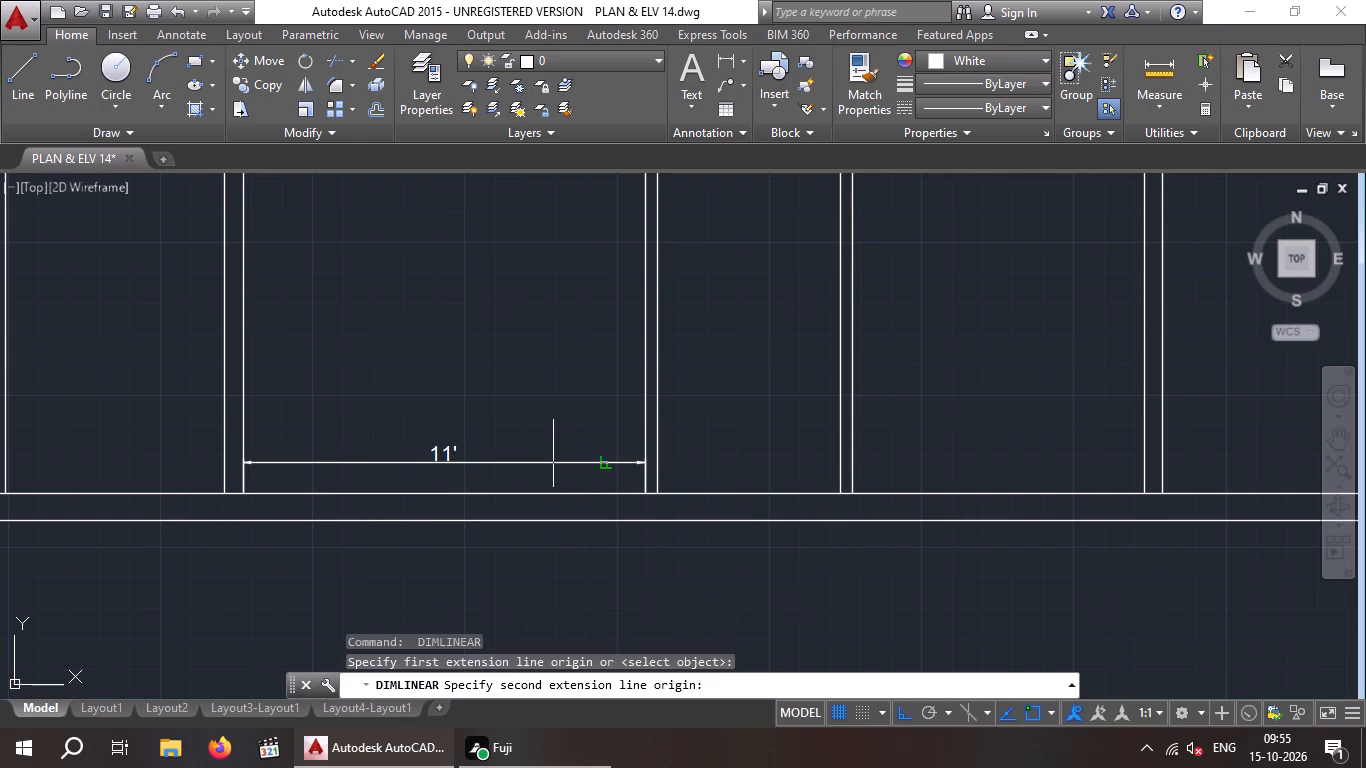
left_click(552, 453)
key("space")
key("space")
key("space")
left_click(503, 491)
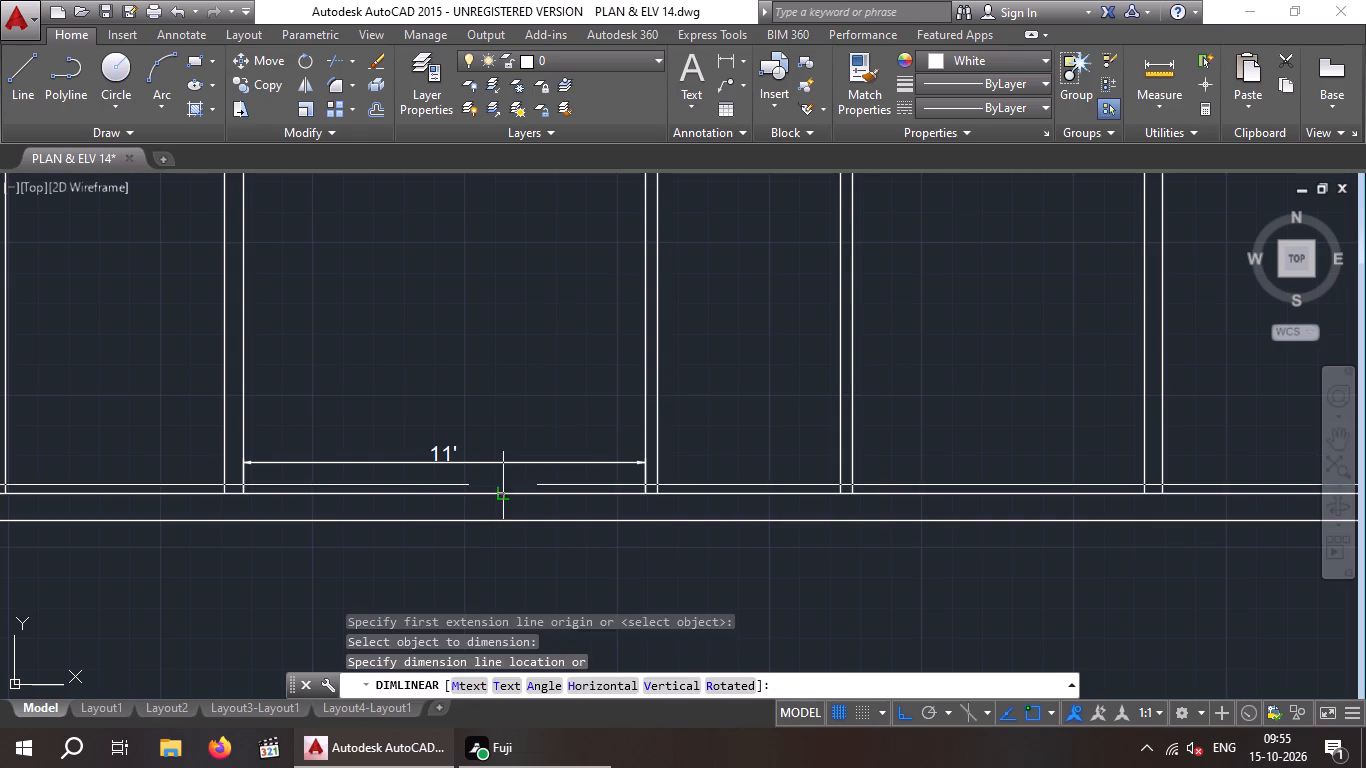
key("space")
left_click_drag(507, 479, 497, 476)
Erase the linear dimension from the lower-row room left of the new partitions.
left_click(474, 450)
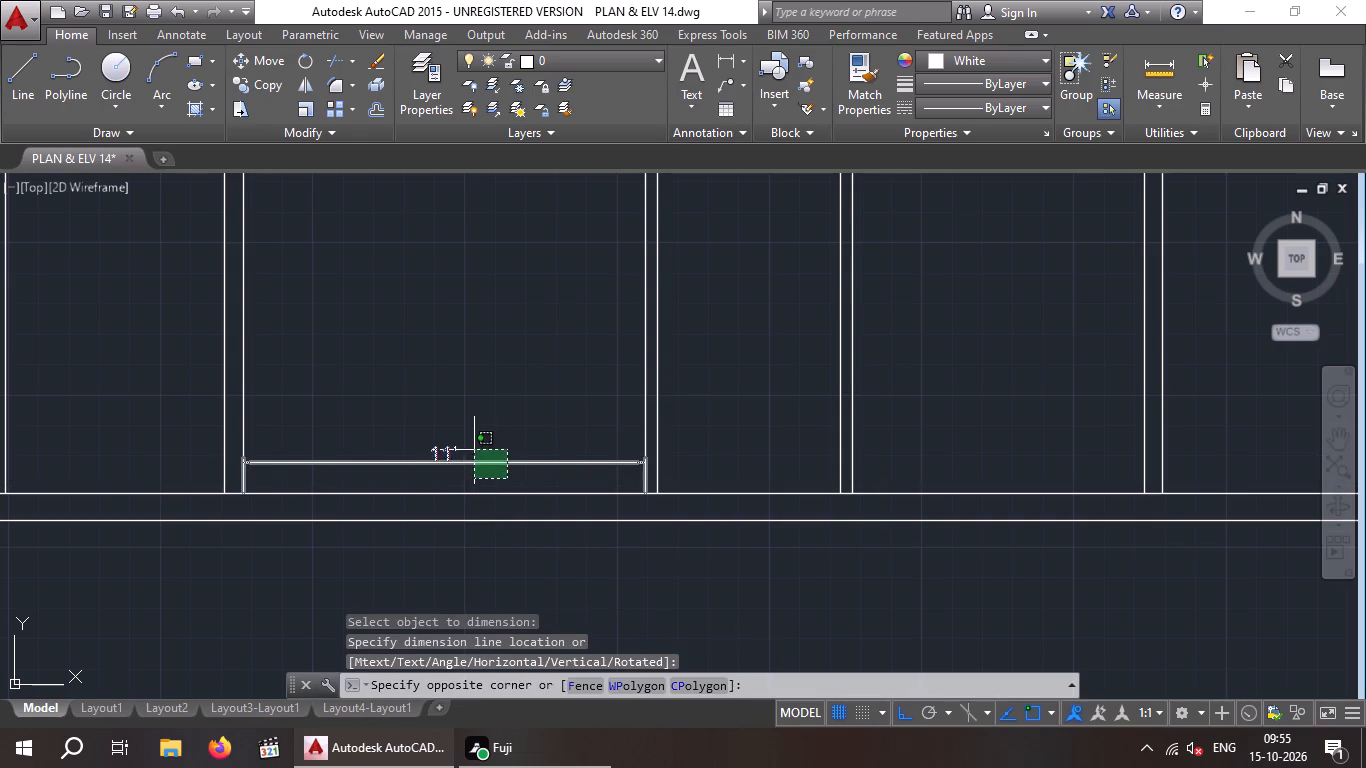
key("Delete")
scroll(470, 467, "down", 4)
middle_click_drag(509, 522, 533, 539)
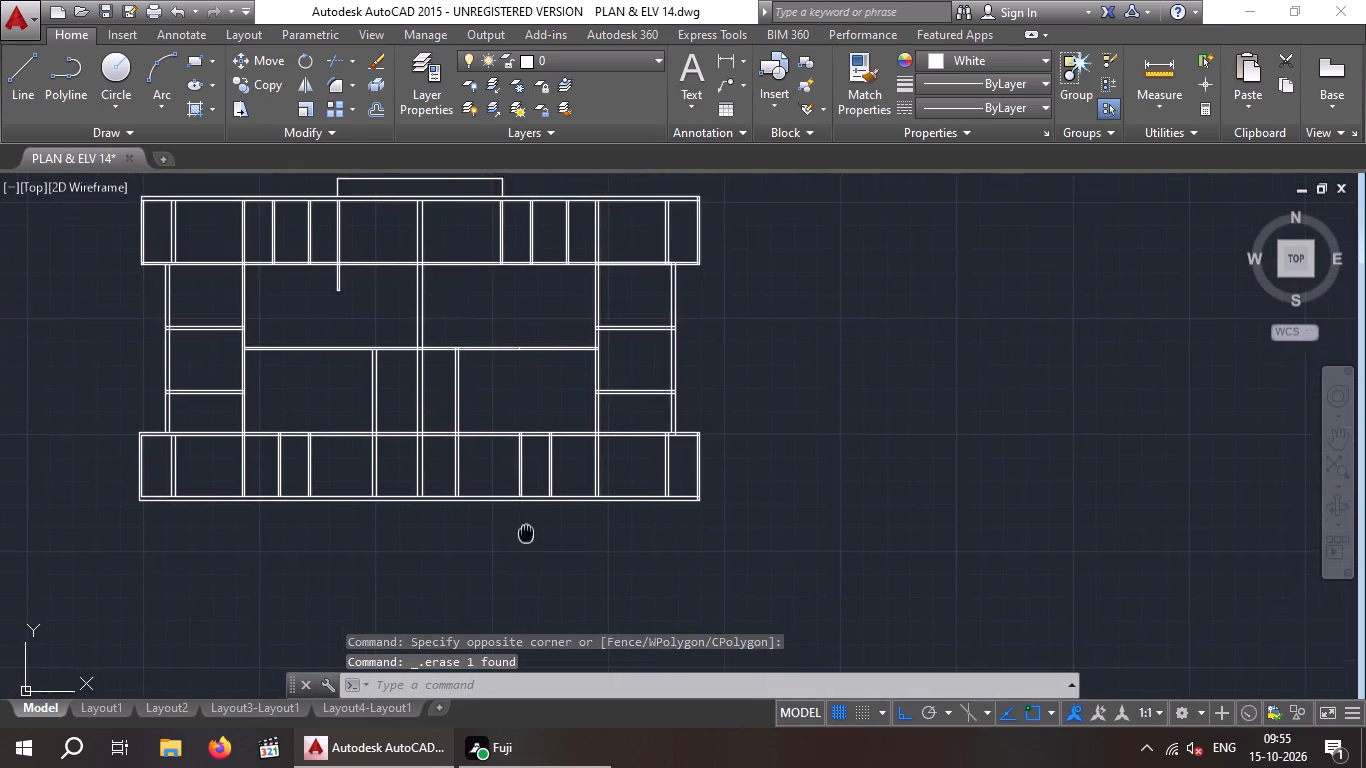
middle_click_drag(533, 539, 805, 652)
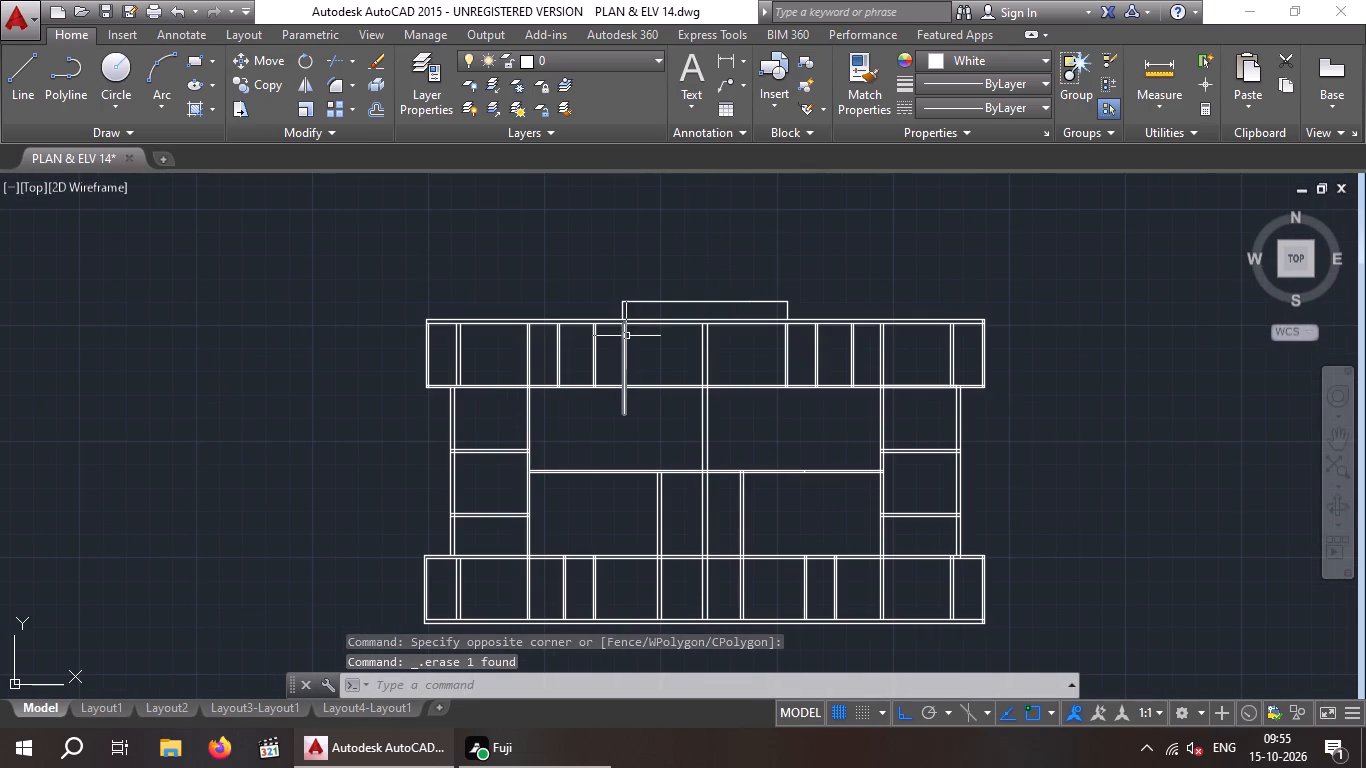
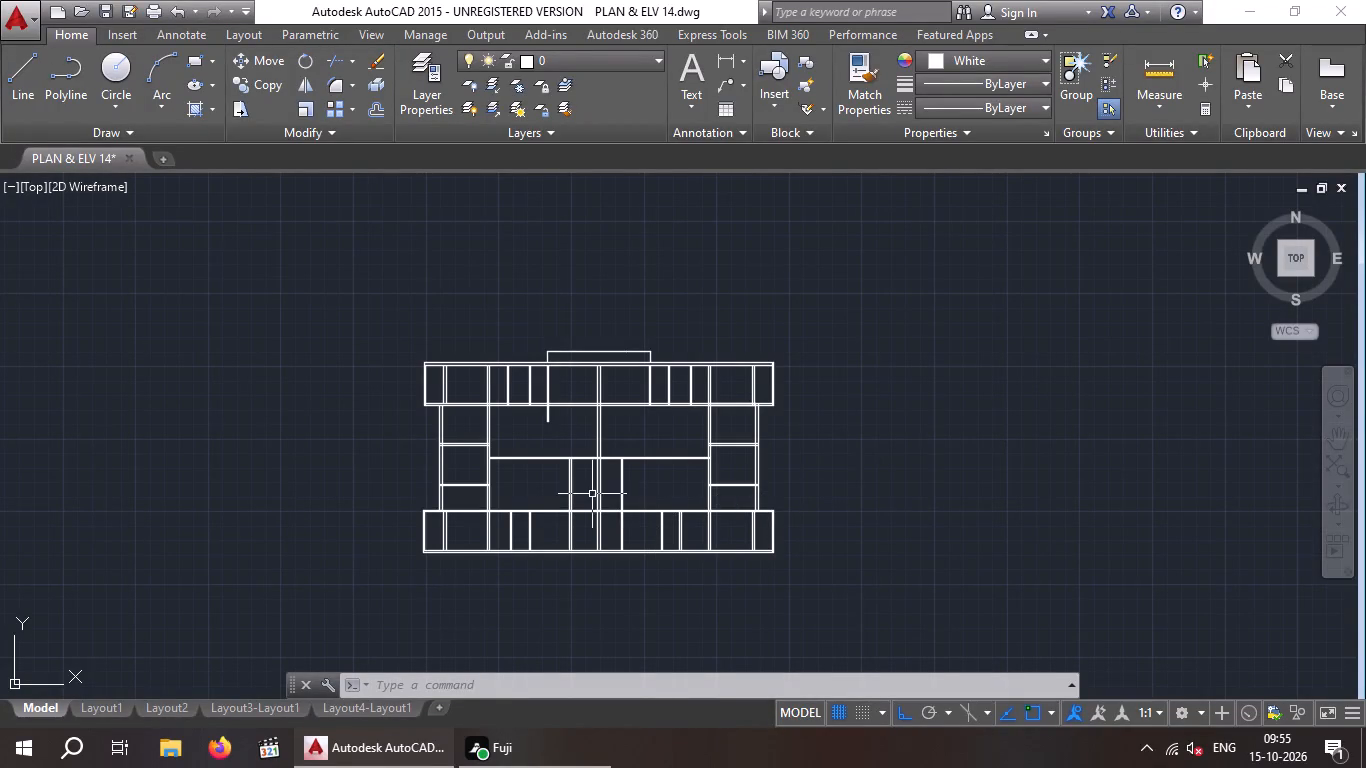
Trim both lines of the central vertical wall between the middle horizontal wall and the lower row's top wall.
scroll(604, 492, "up", 2)
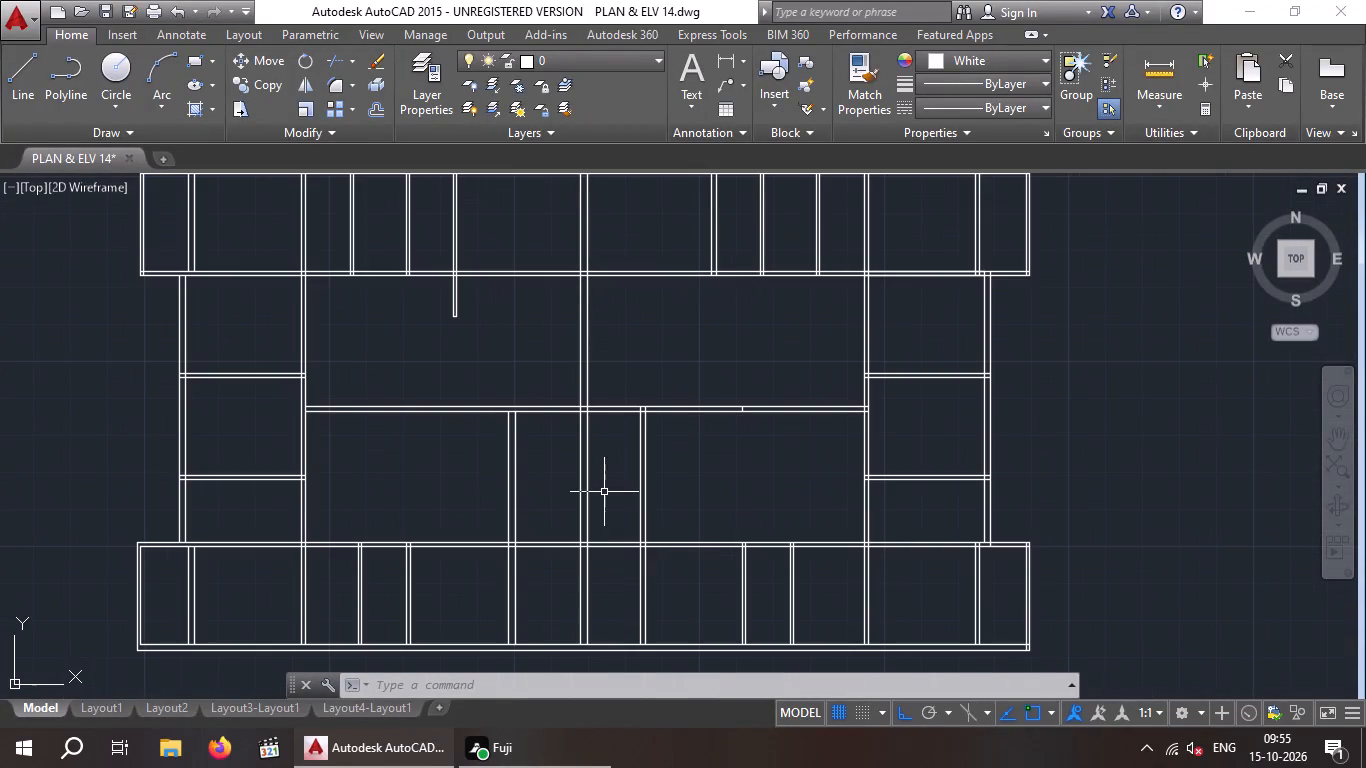
type("TR")
key("space")
key("space")
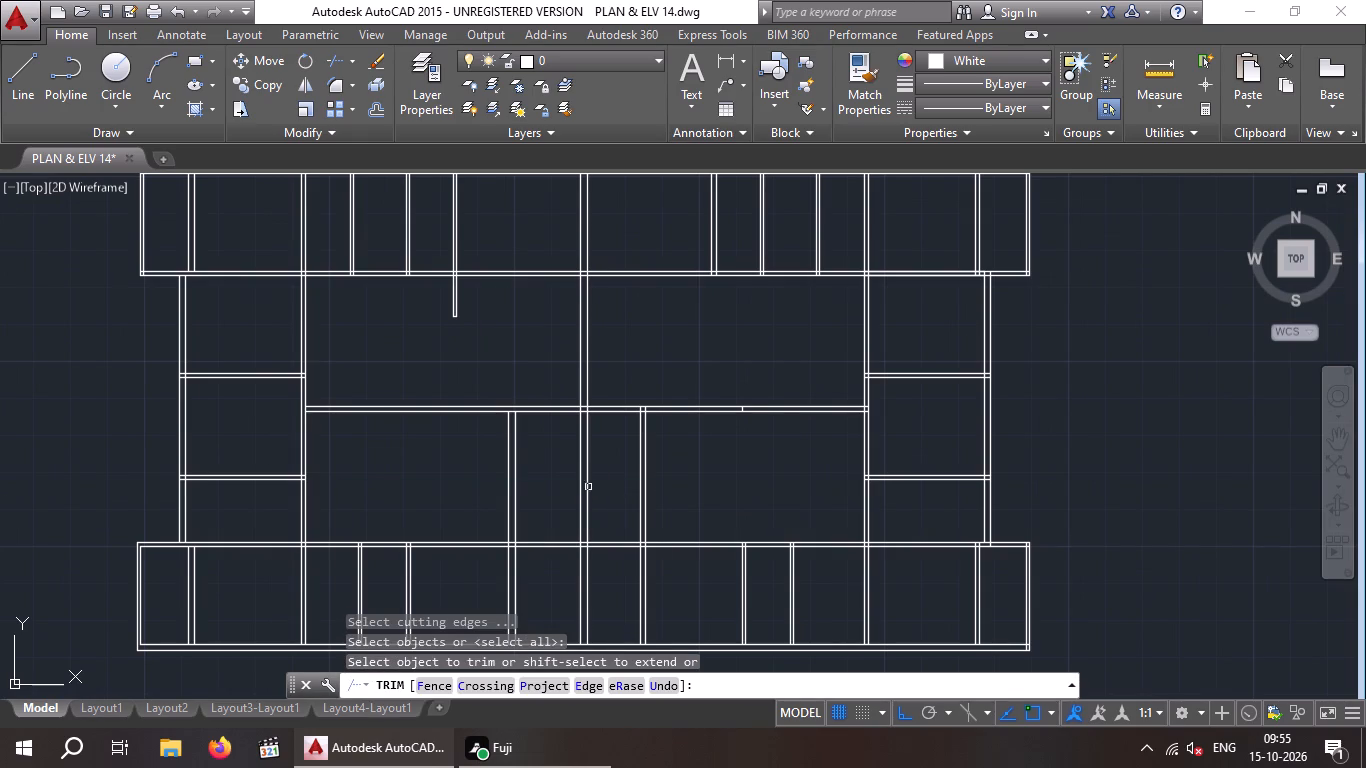
scroll(589, 472, "up", 2)
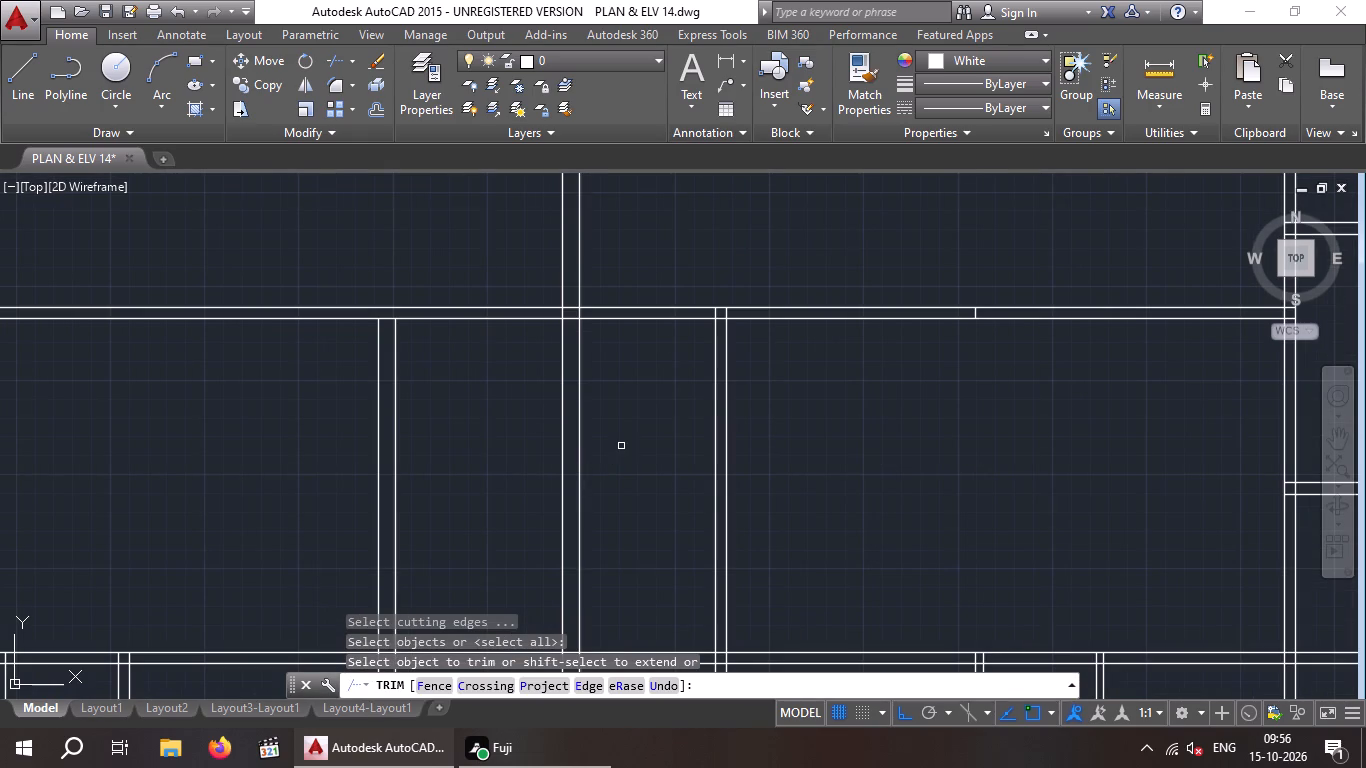
left_click(630, 444)
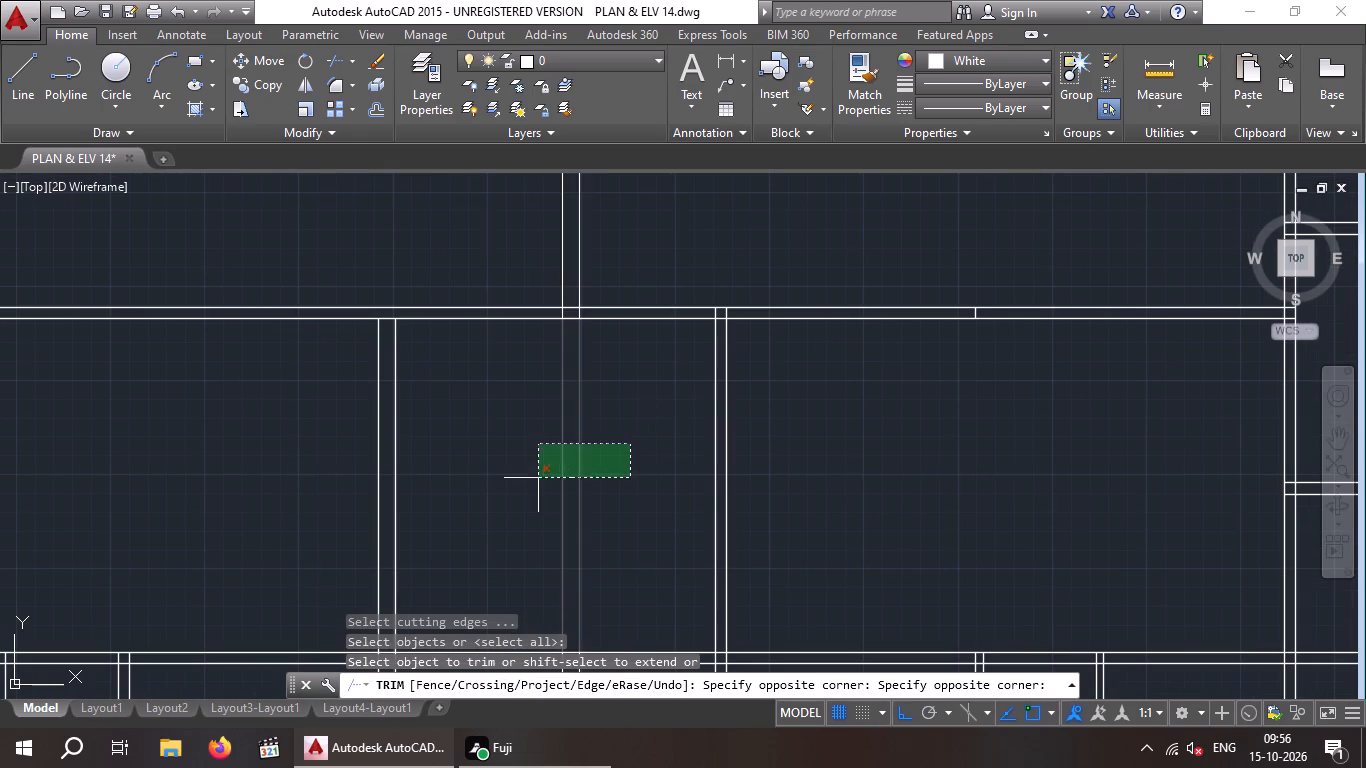
left_click(537, 479)
Trim the lower row's top wall lines between the first new partition and the central vertical wall.
scroll(545, 482, "down", 2)
middle_click_drag(560, 477, 533, 320)
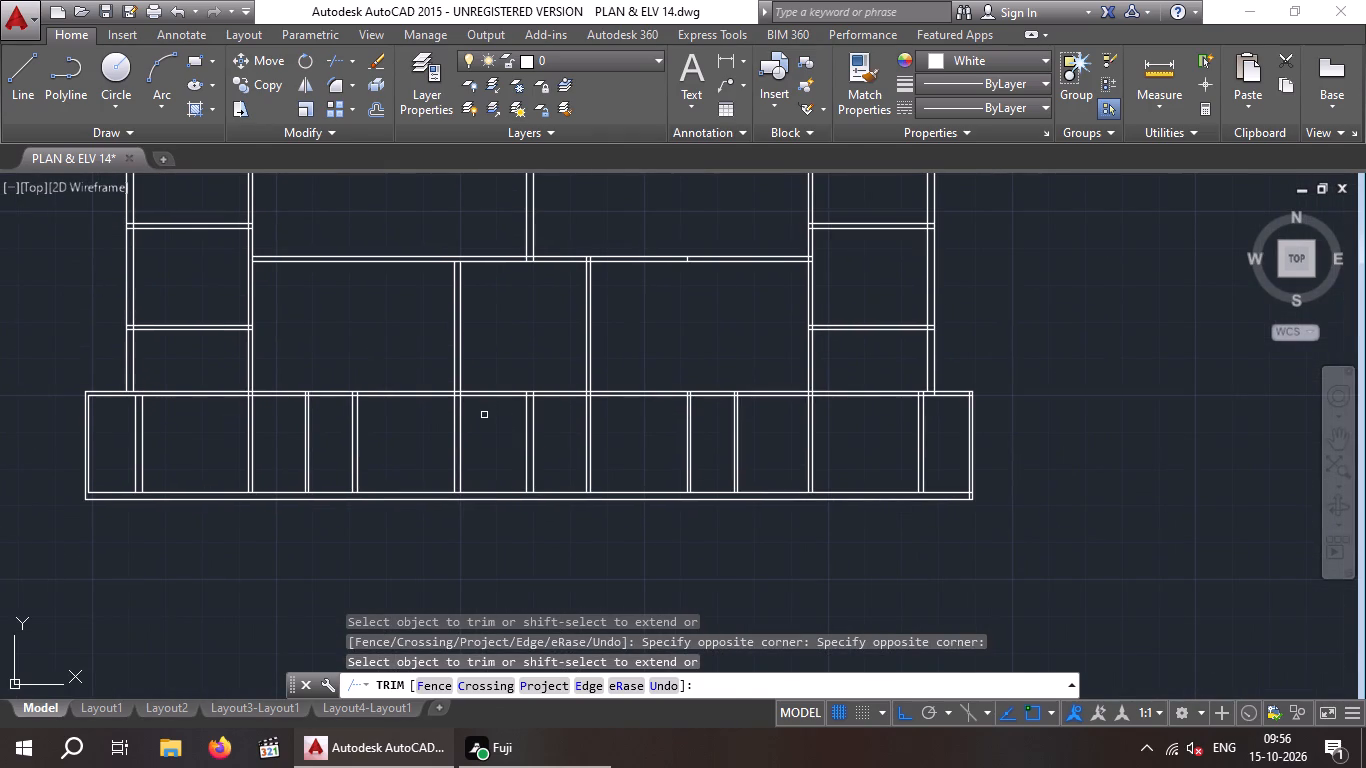
left_click(484, 415)
left_click(483, 361)
key("Escape")
key("Escape")
key("Escape")
key("Escape")
key("Escape")
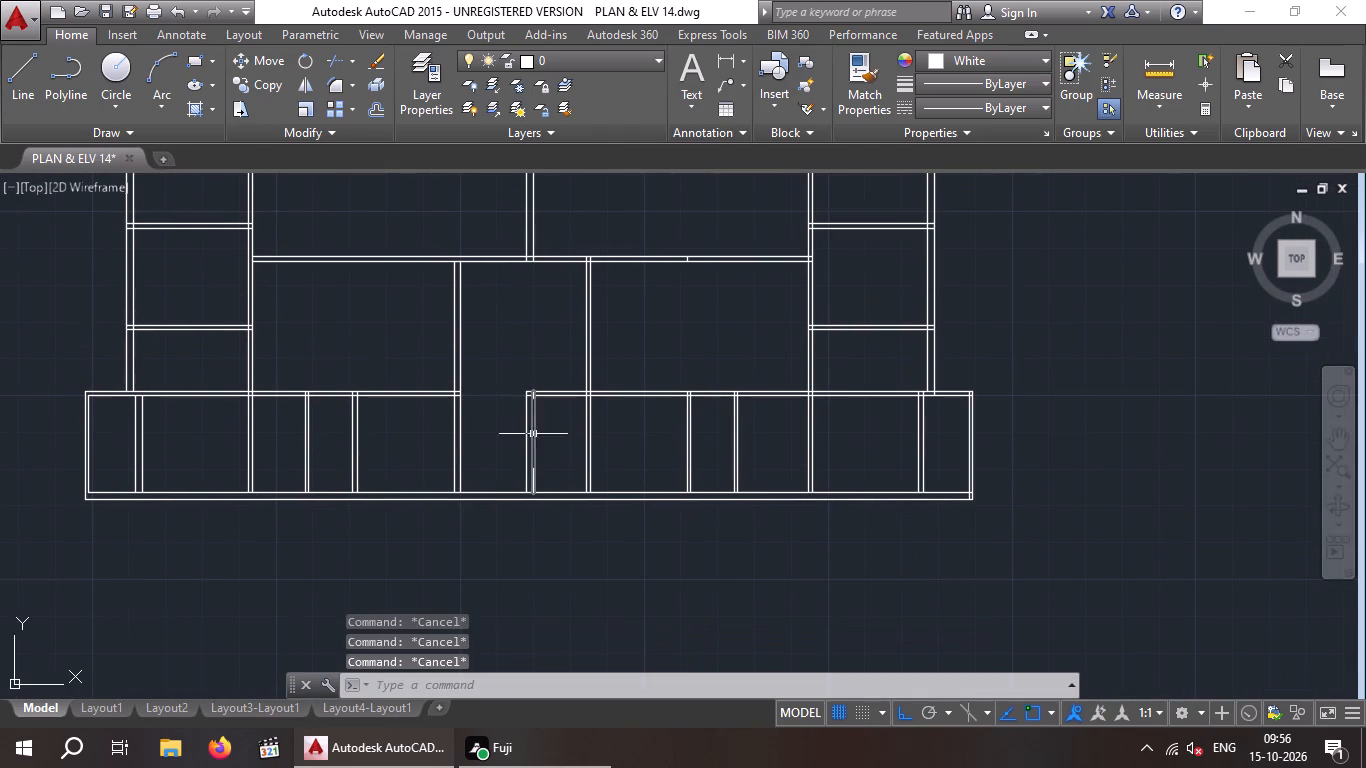
Offset the bottom wall's inner line 4' upward into the lower row.
key("o")
key("Return")
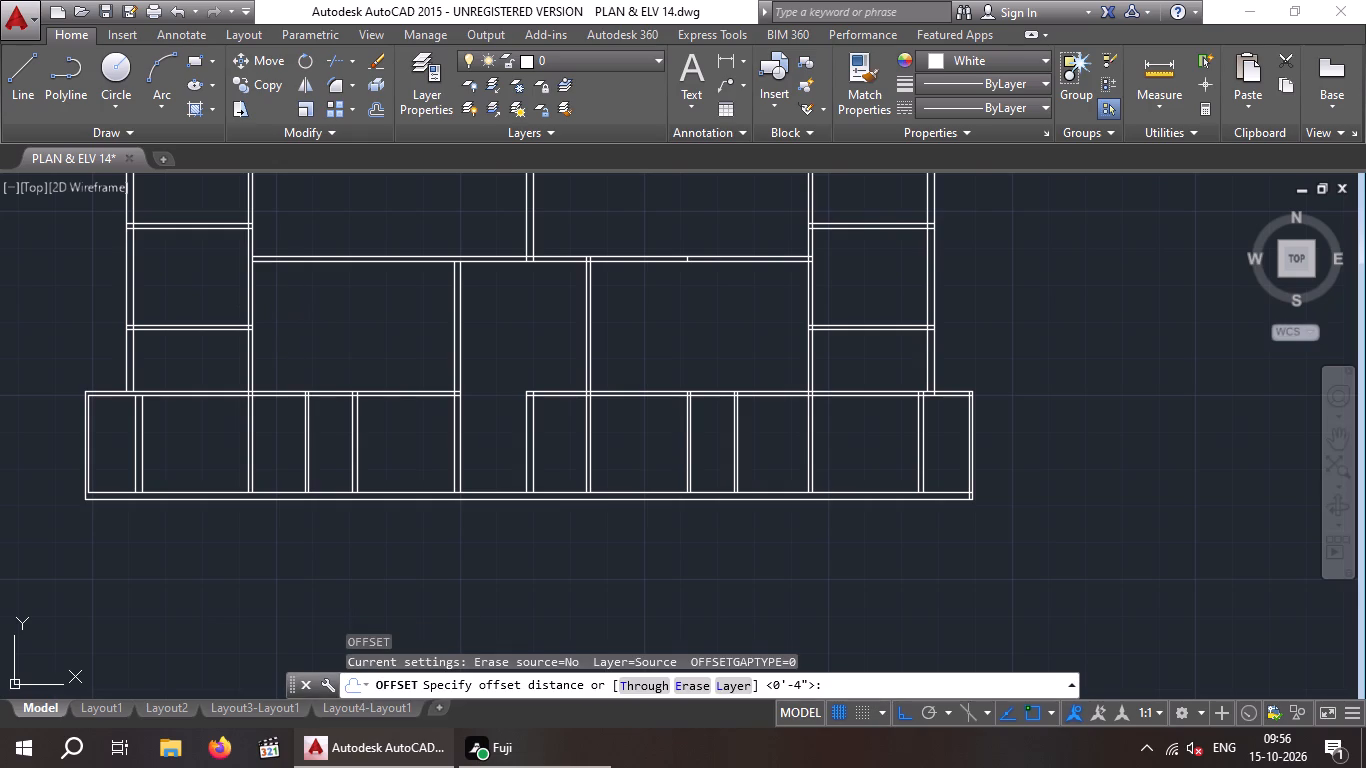
type("4'")
key("Return")
left_click(562, 494)
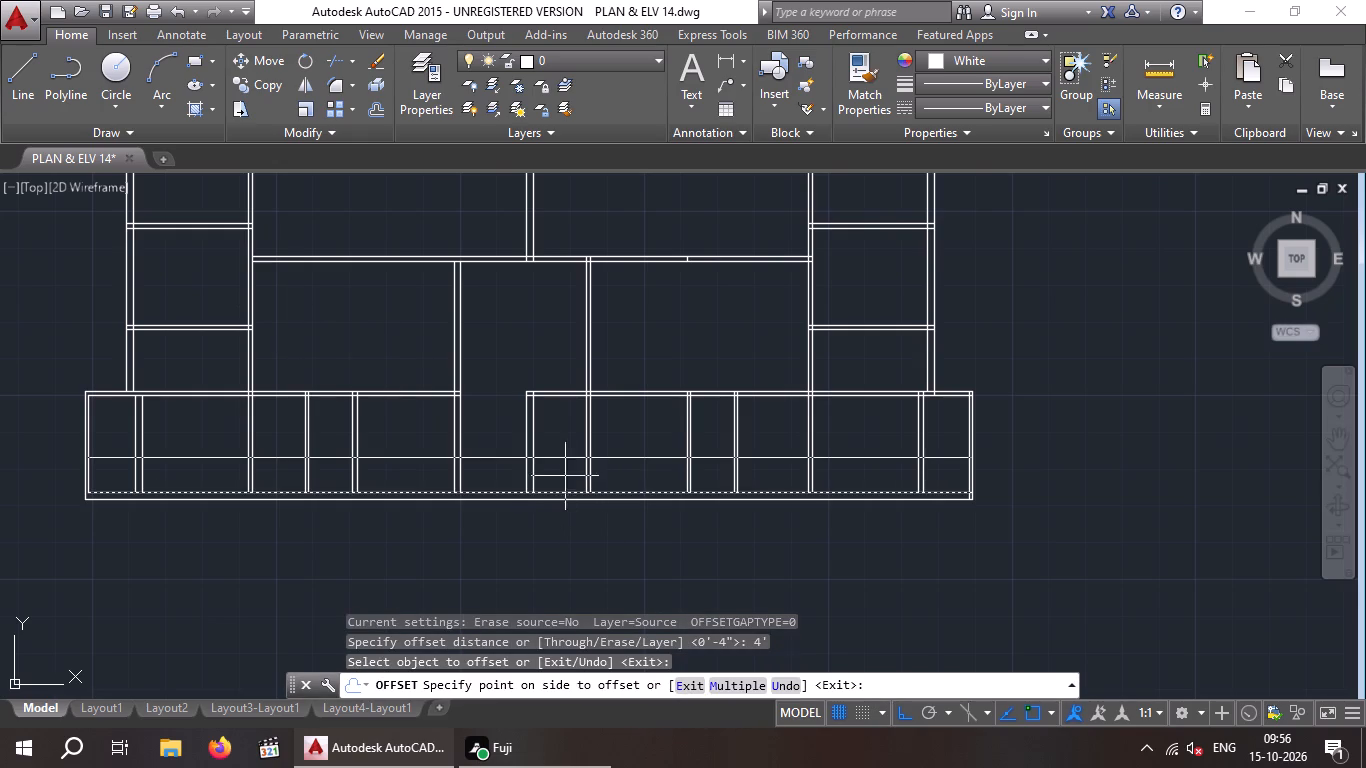
left_click(568, 448)
key("Escape")
key("Escape")
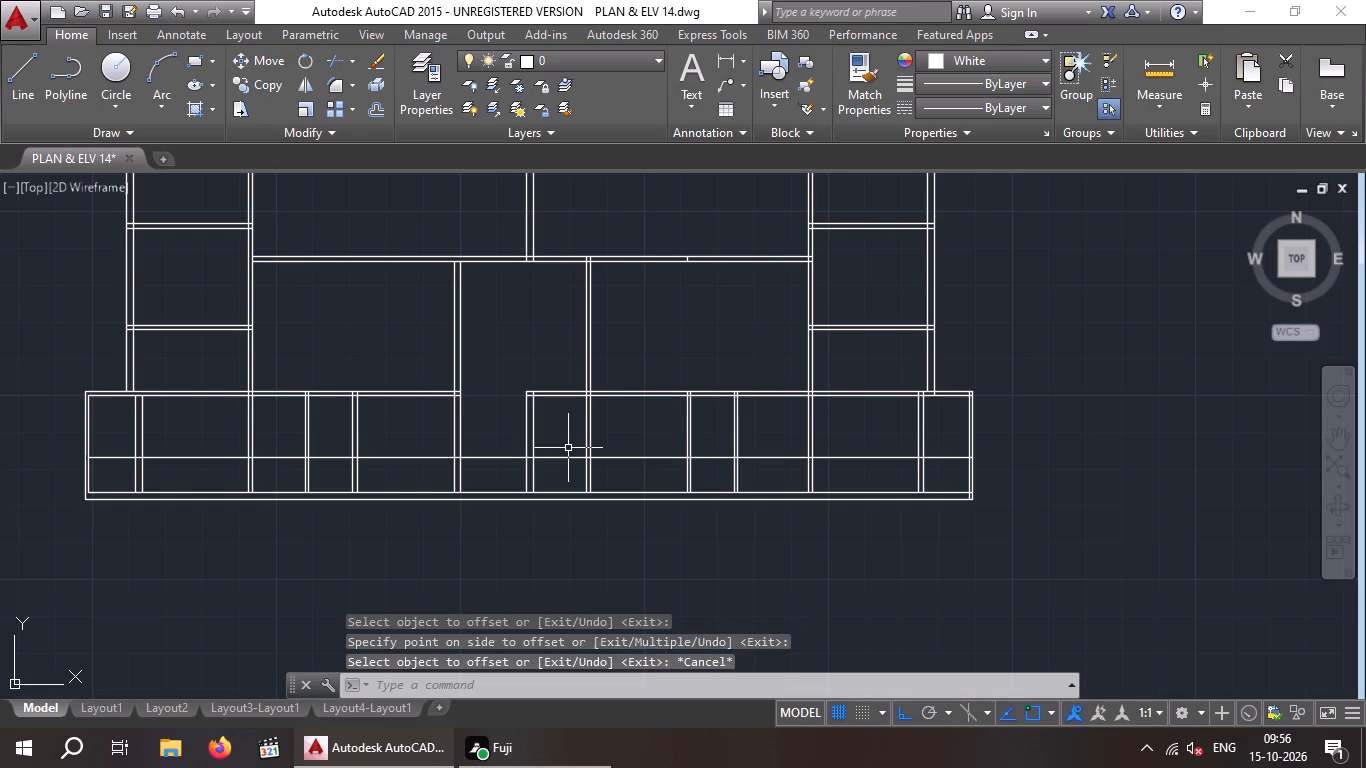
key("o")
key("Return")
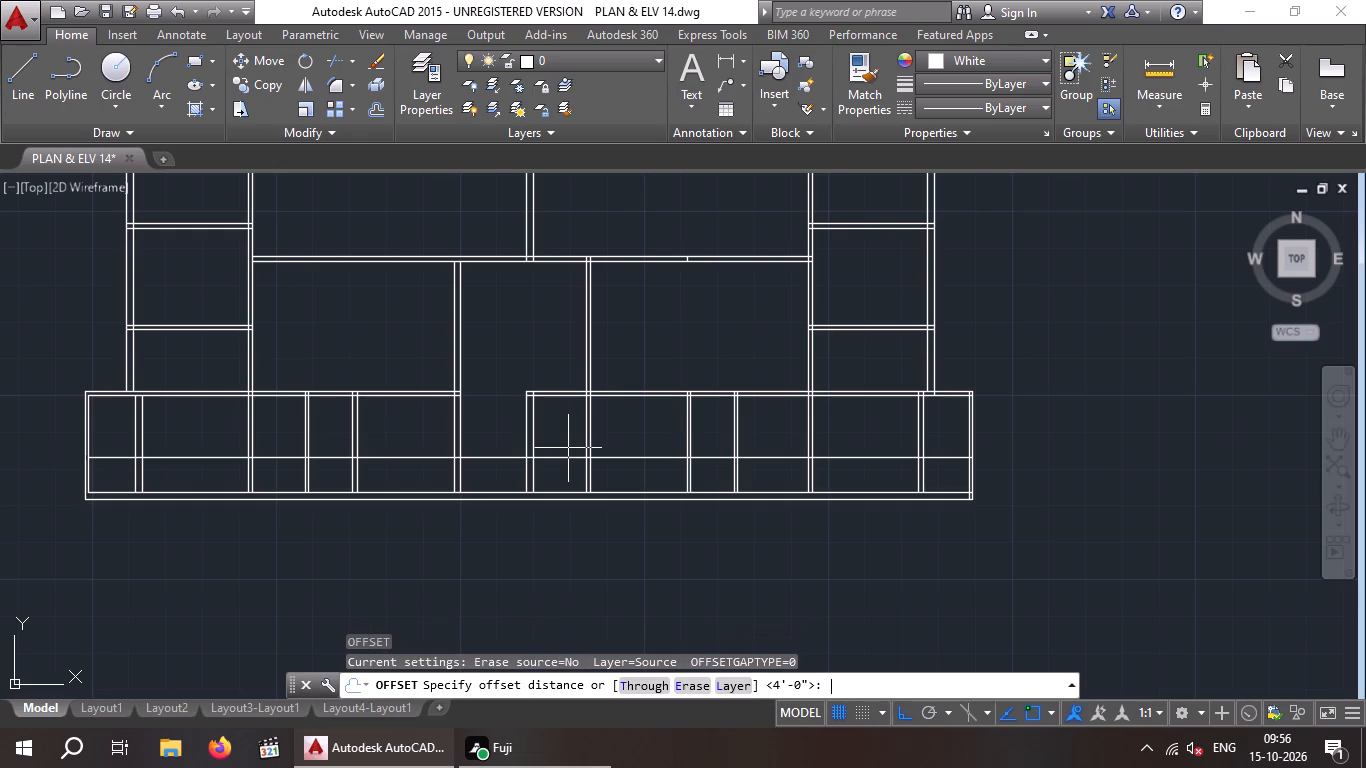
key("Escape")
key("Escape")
Trim the 4' offset line across the rooms on both sides of the small room between the central wall and second new partition.
type("TR")
key("space")
key("space")
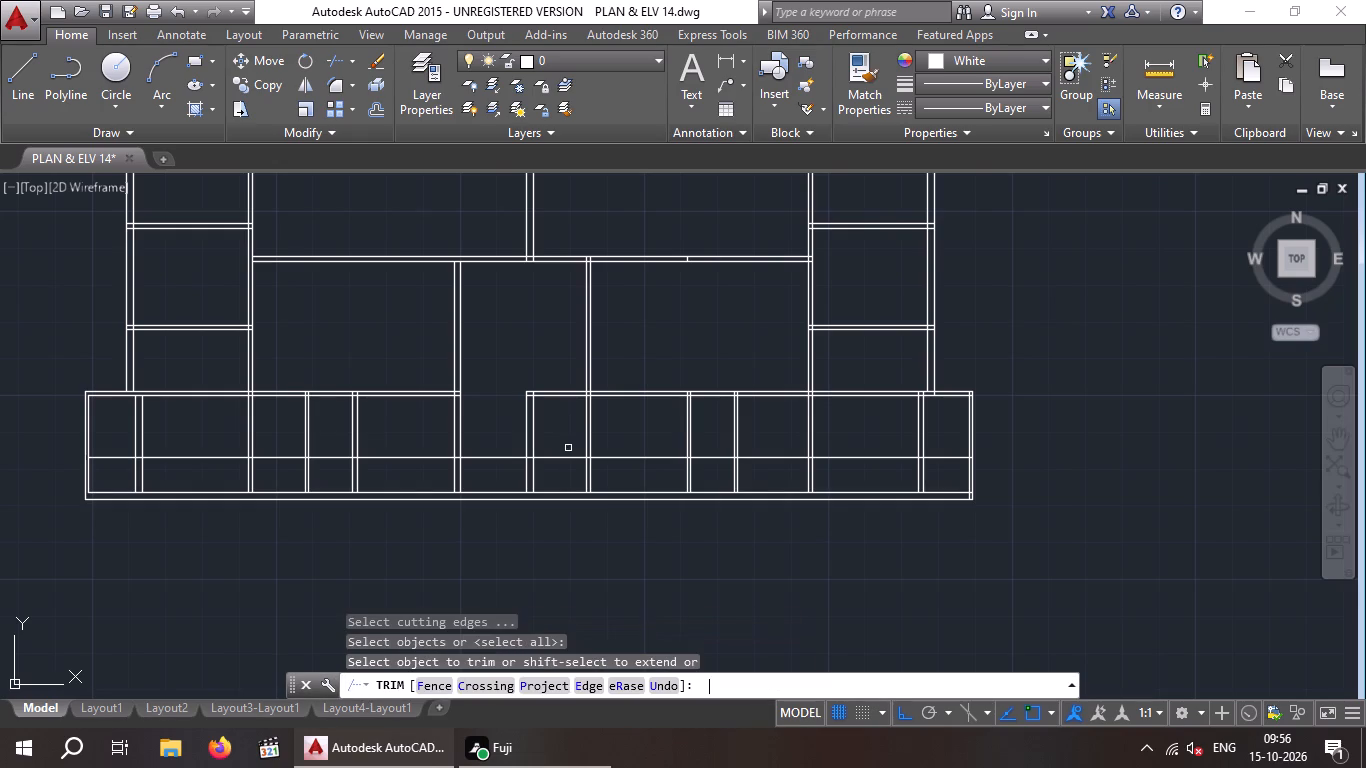
left_click(639, 466)
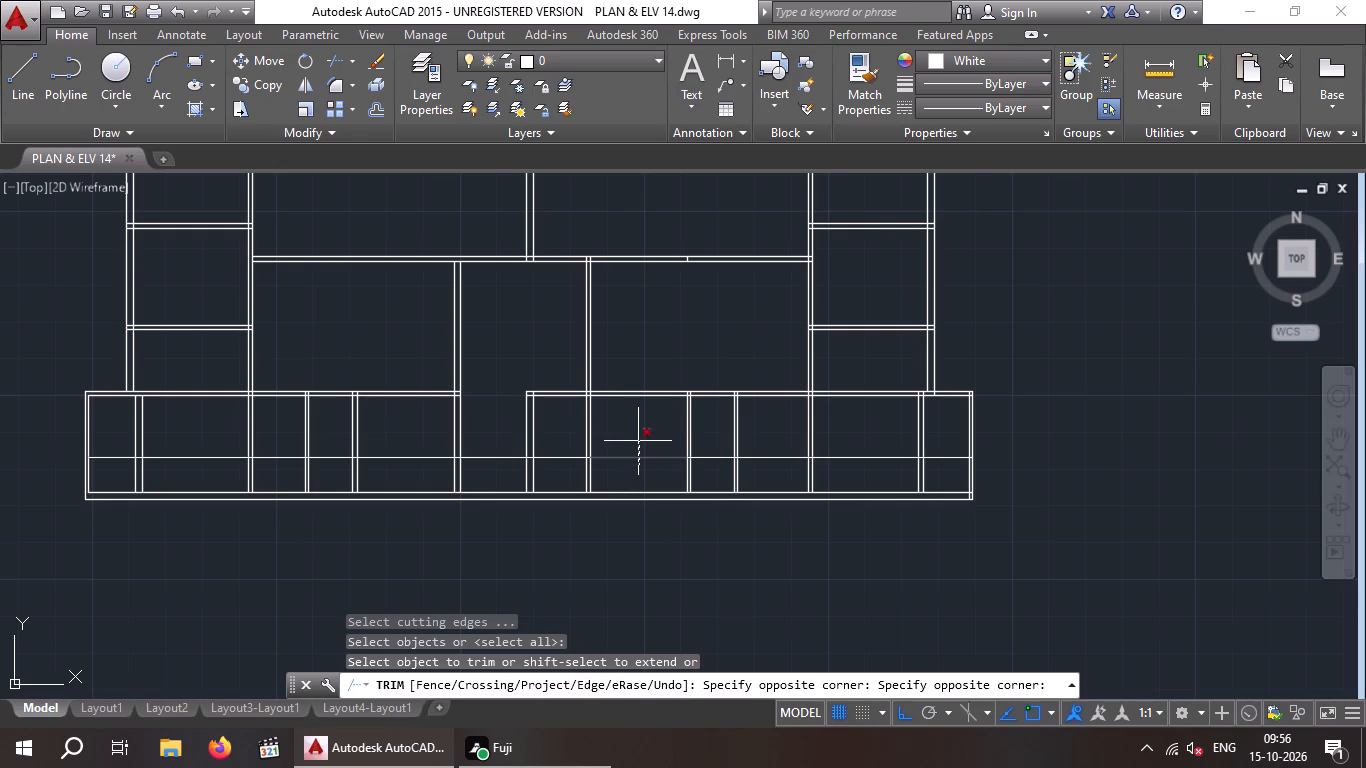
left_click(638, 441)
left_click(509, 478)
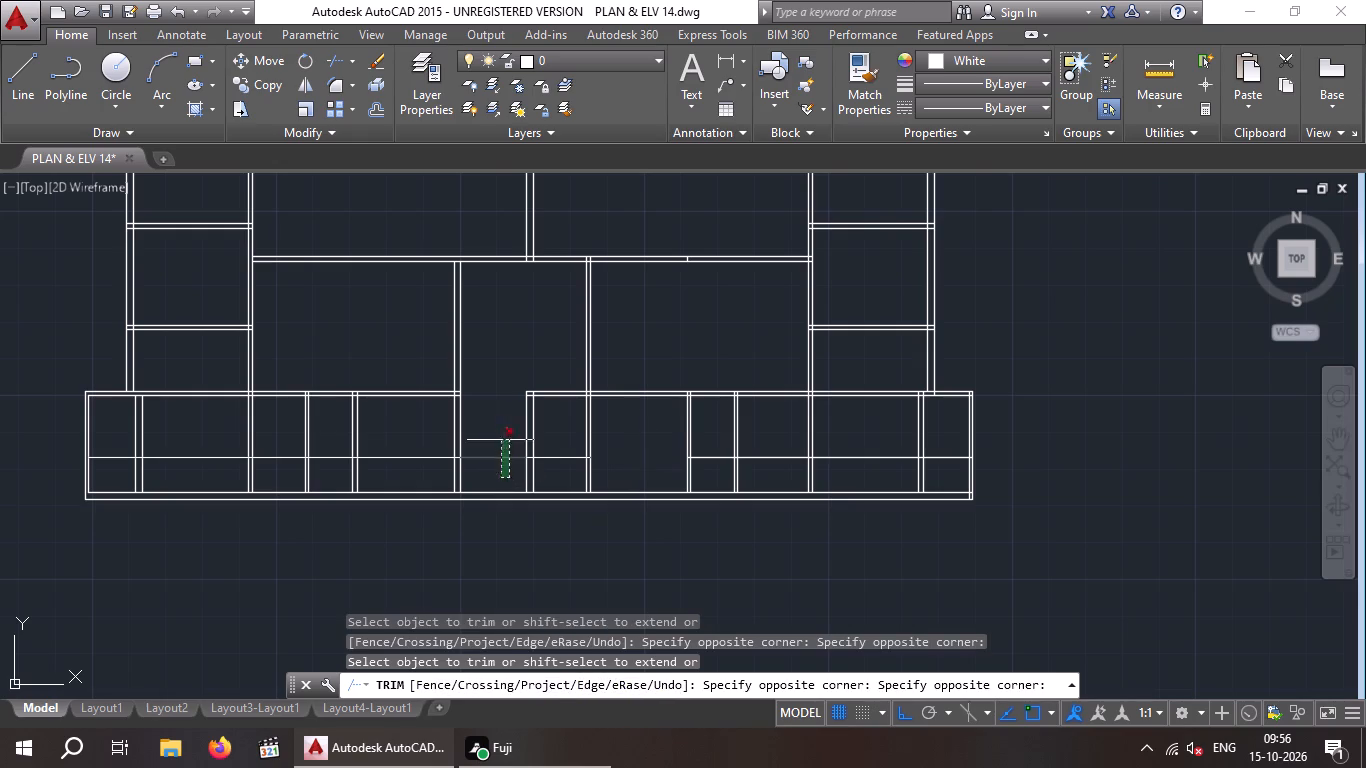
left_click(501, 440)
key("Escape")
key("Escape")
Erase the two outer leftover pieces of the 4' offset line, keeping only the piece in the small central room.
left_click(422, 467)
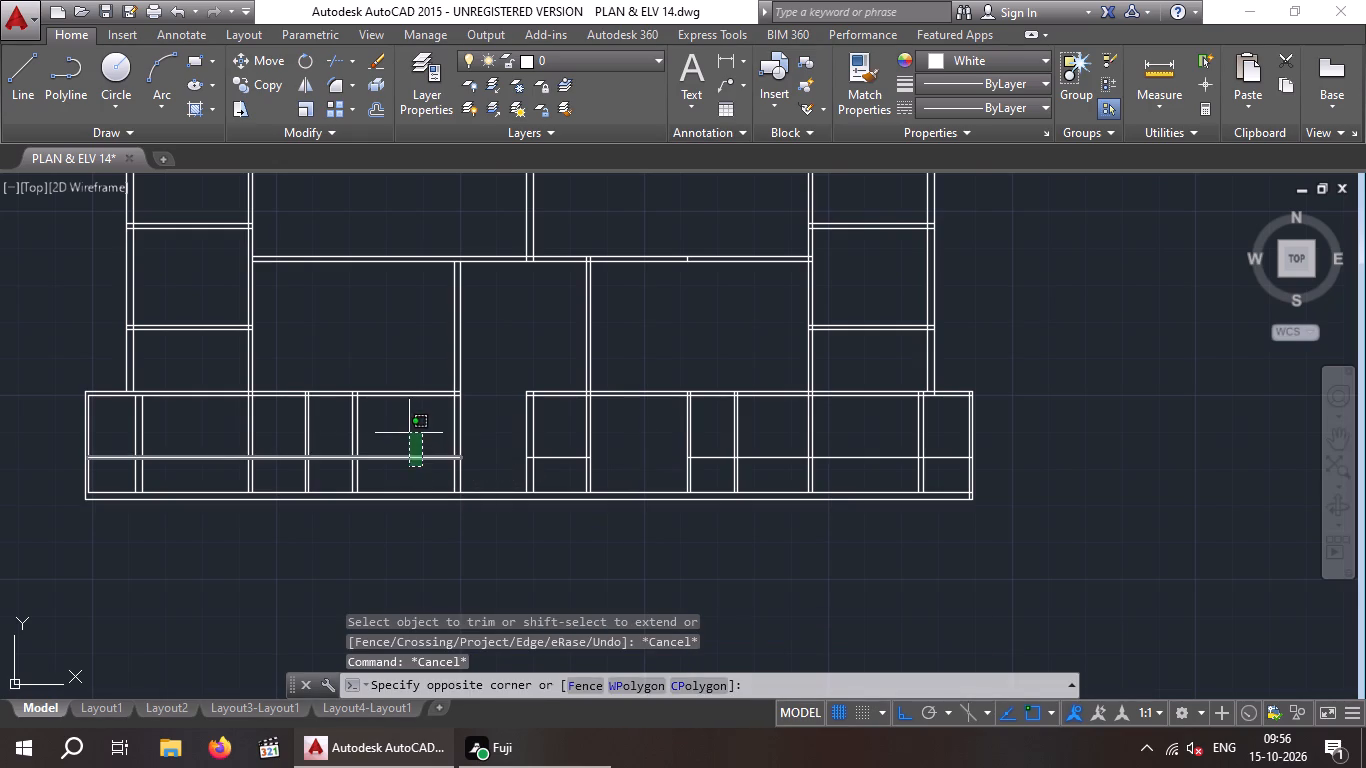
left_click(409, 433)
left_click(770, 474)
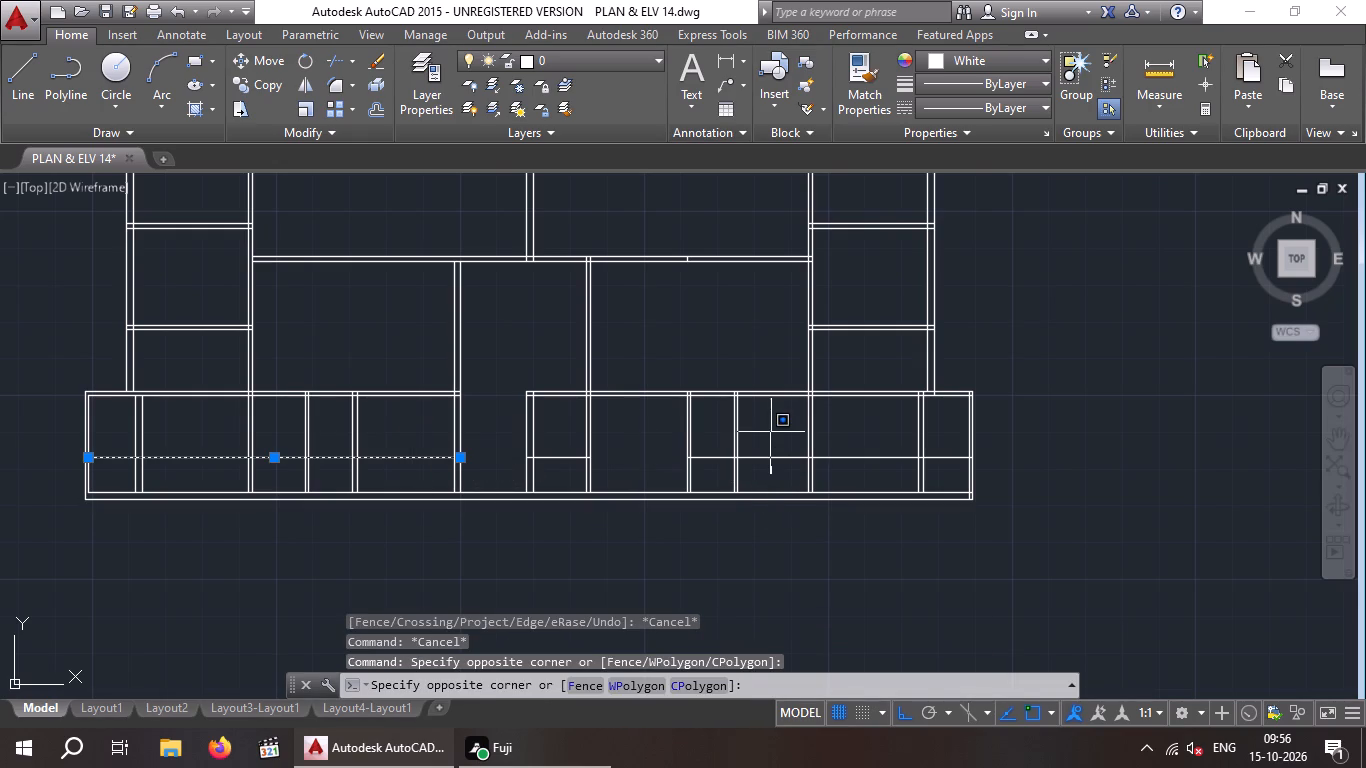
left_click(759, 448)
key("Delete")
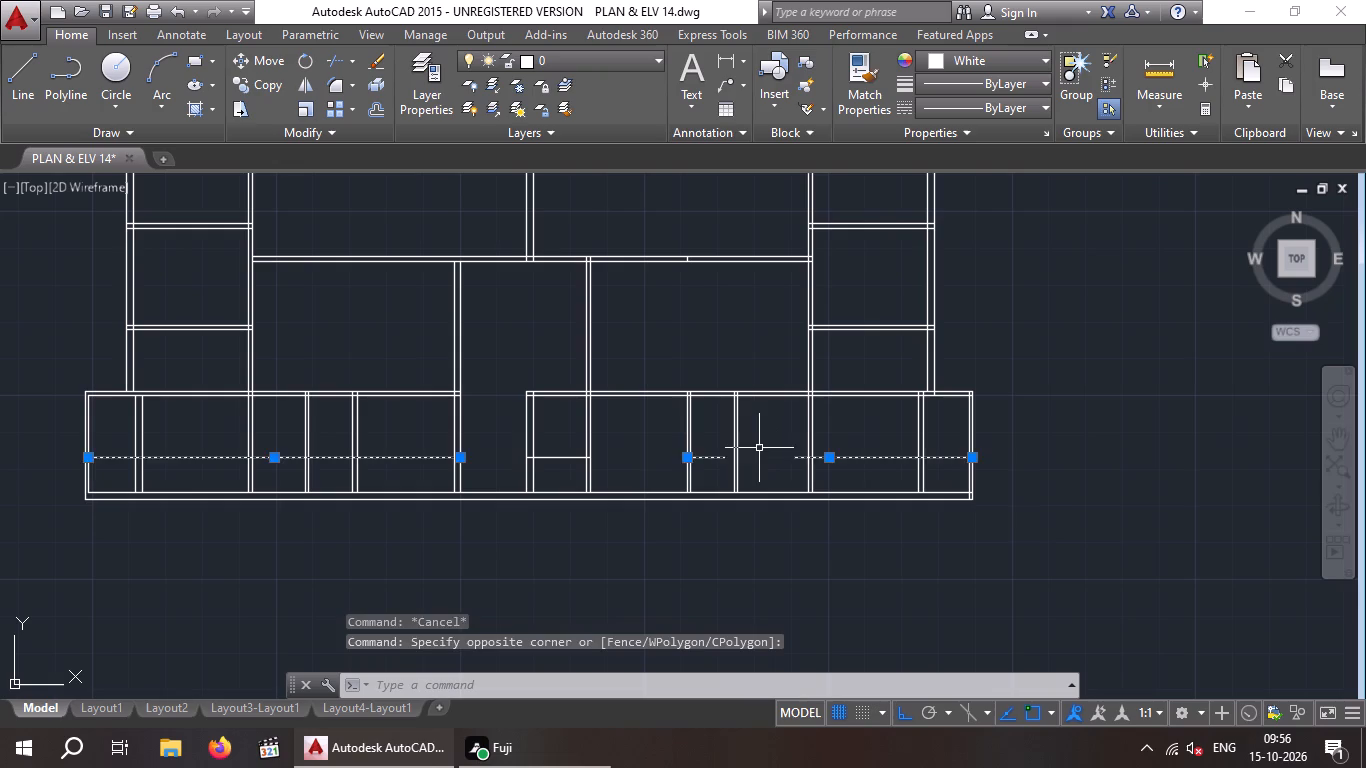
key("Escape")
key("Escape")
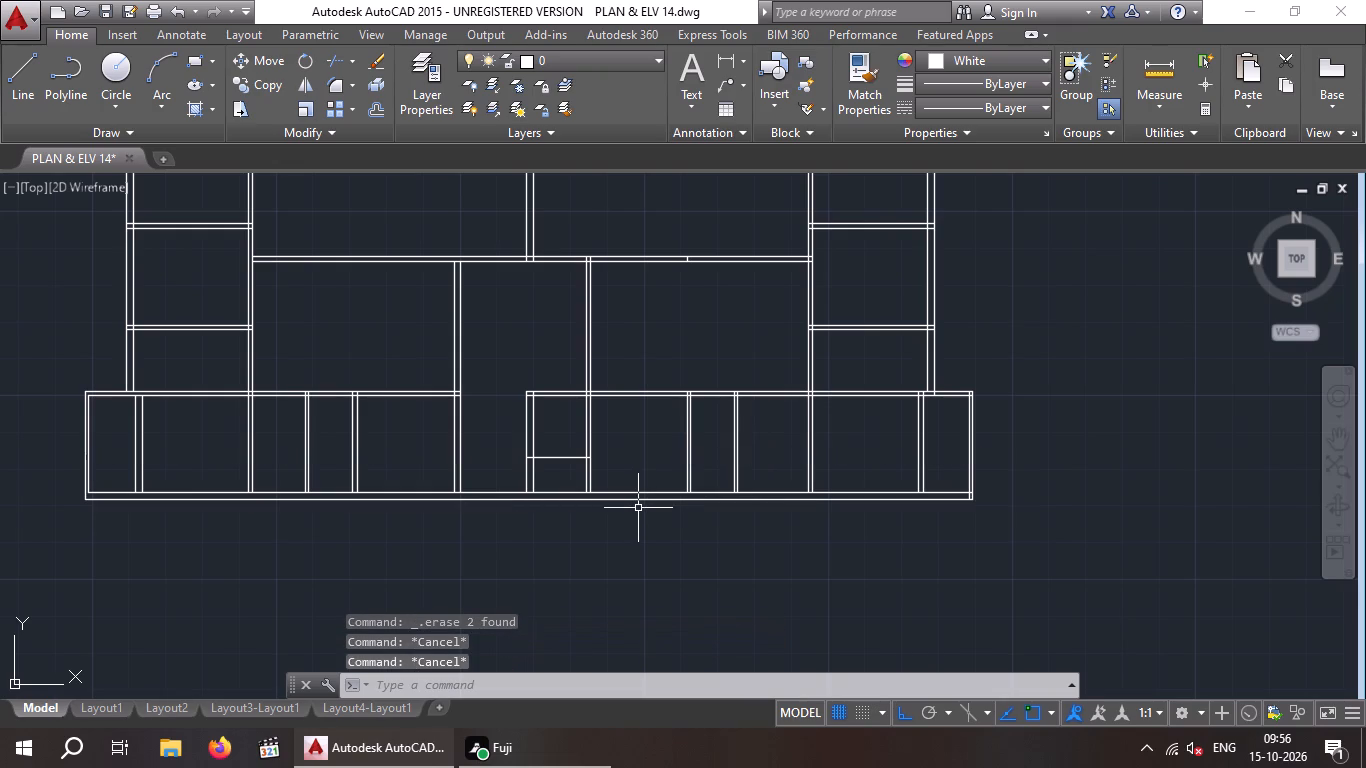
Offset the remaining short horizontal line 6" upward to form a wall across the small central room.
key("o")
key("Return")
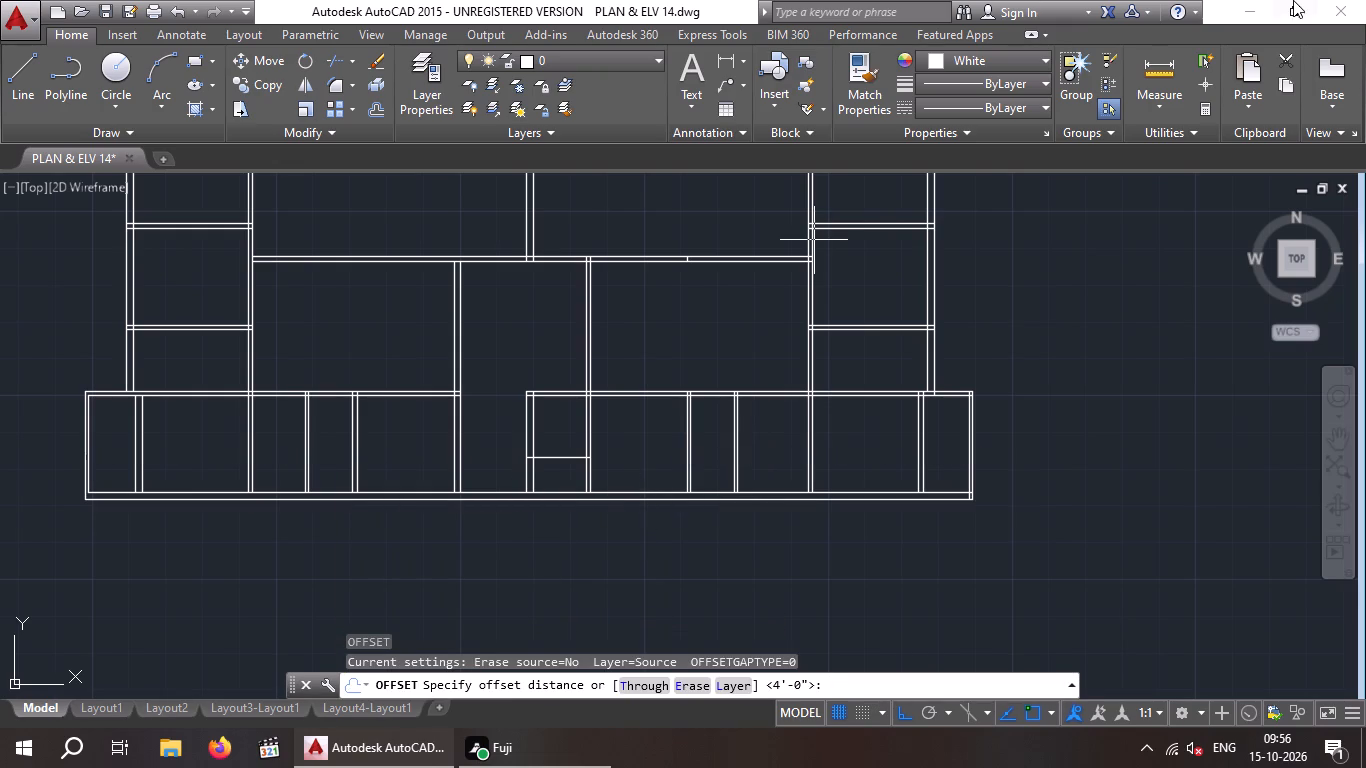
type("6\"")
key("Return")
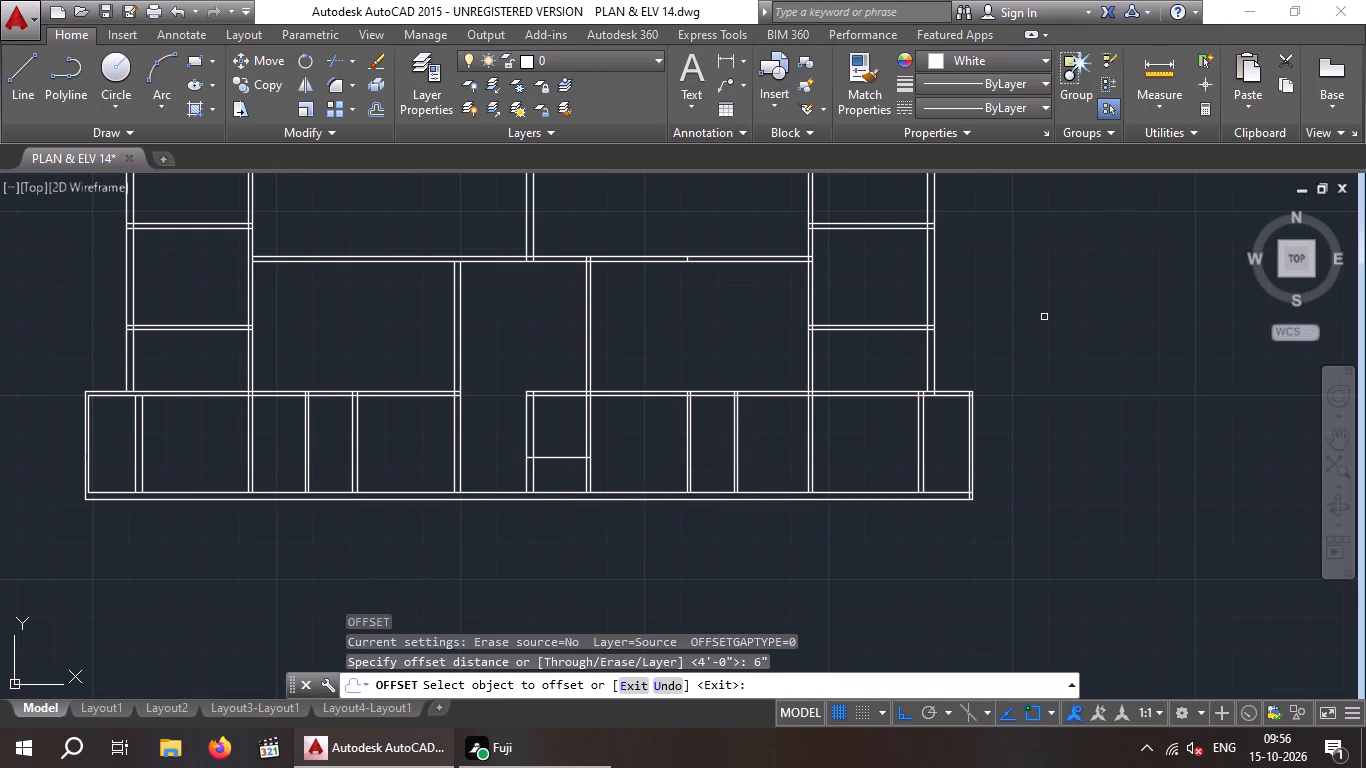
scroll(552, 465, "up", 3)
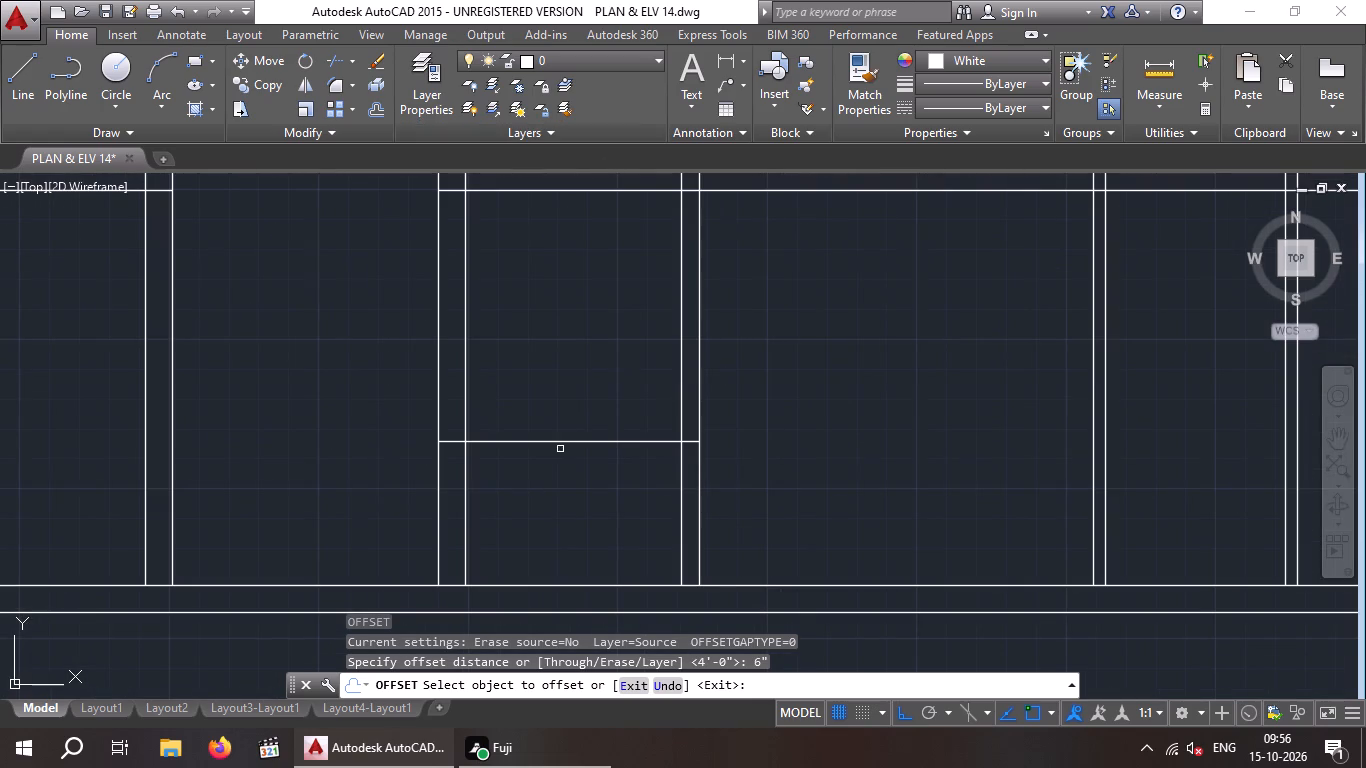
left_click(562, 443)
left_click(562, 398)
scroll(567, 397, "down", 2)
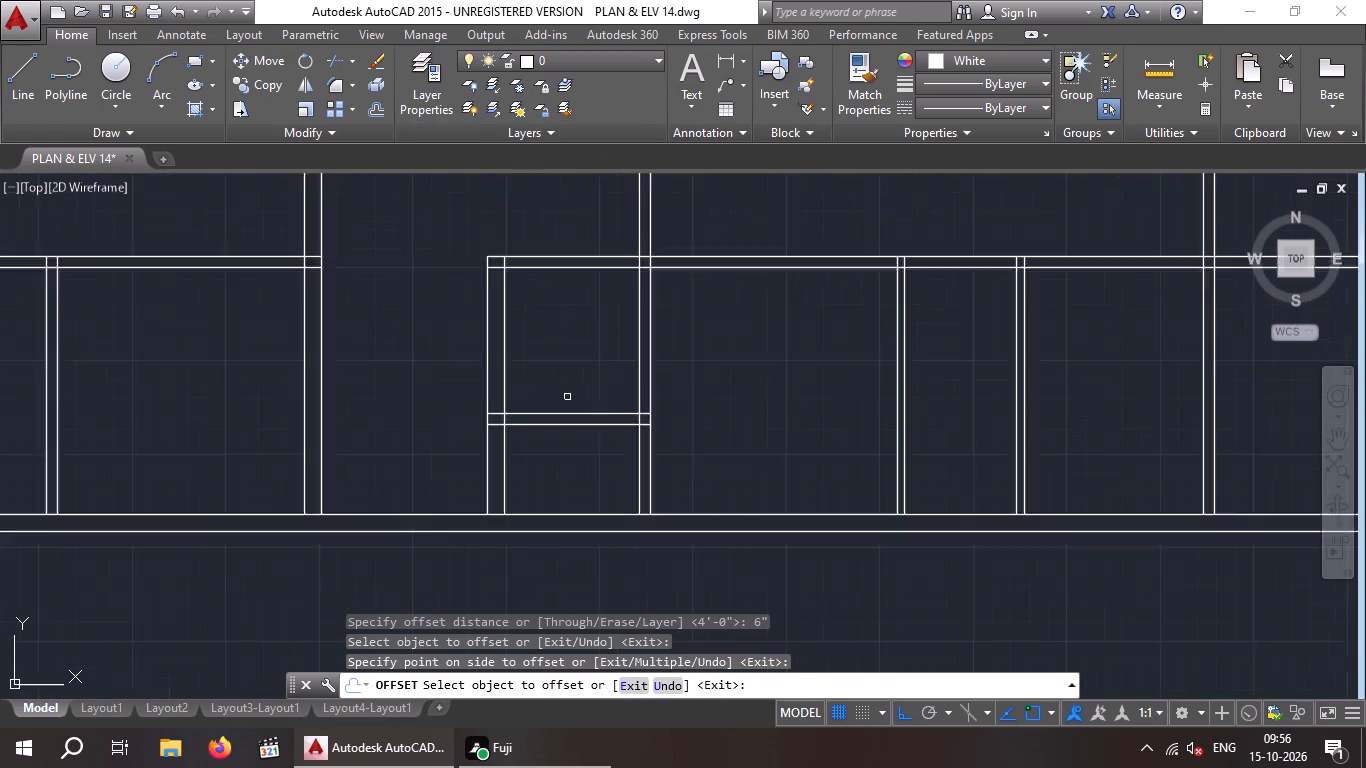
key("Escape")
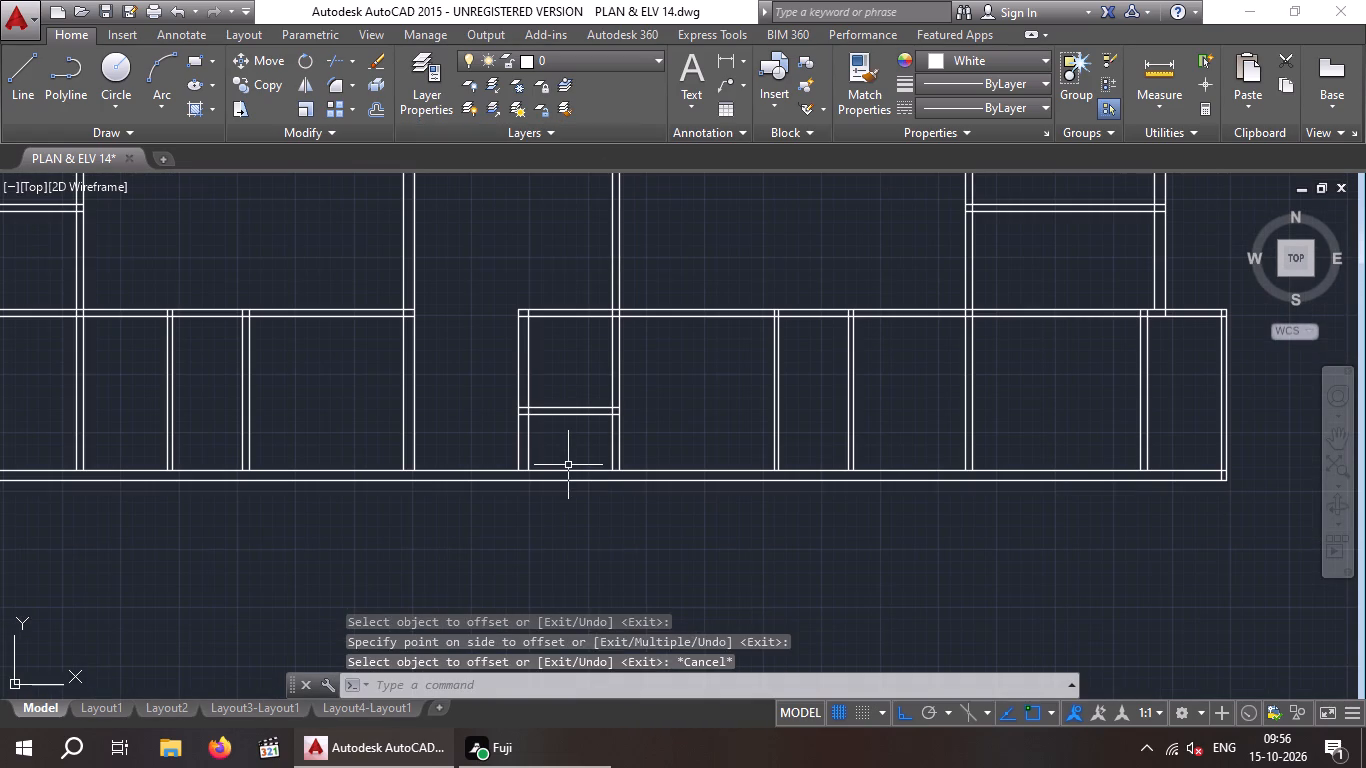
key("Escape")
Check the clear width between the first new partition and the central wall at the bottom wall with a linear dimension.
middle_click_drag(573, 448, 531, 509)
scroll(523, 495, "down", 1)
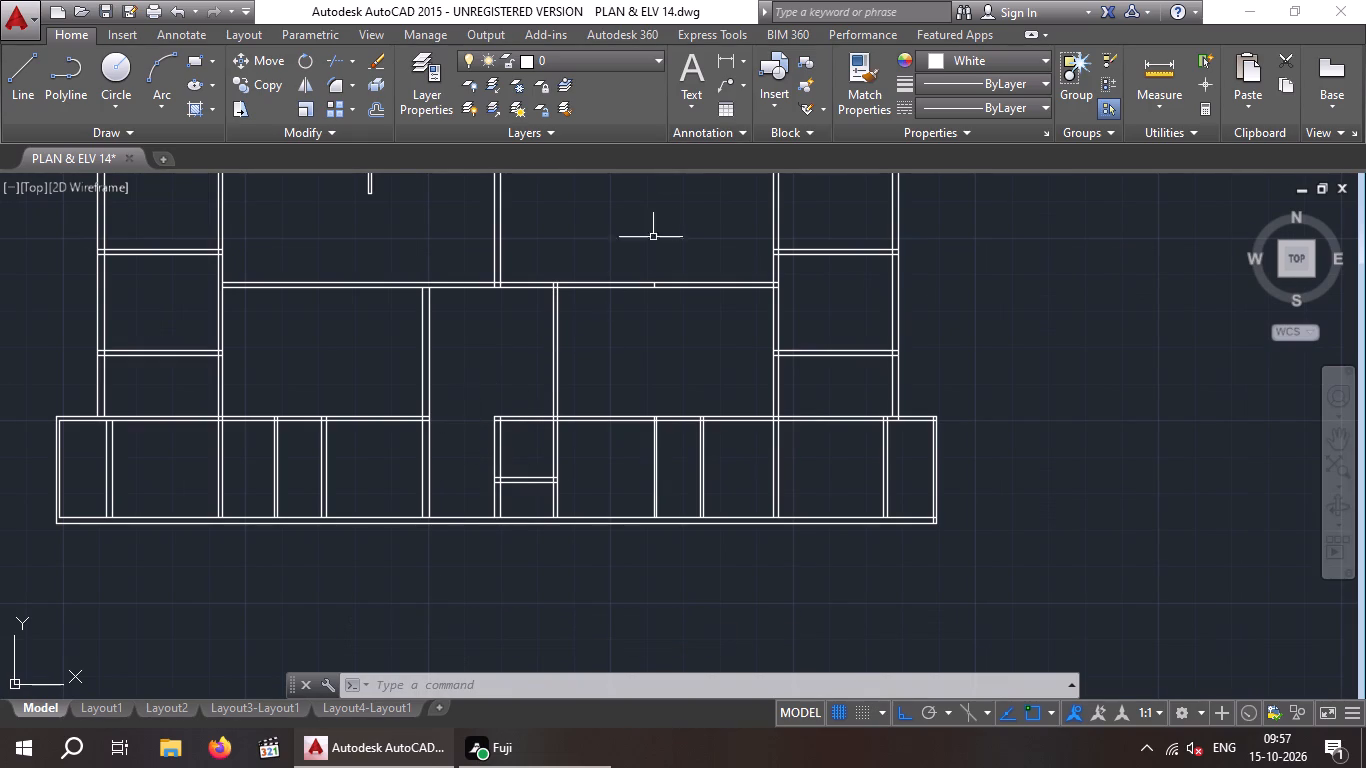
left_click(727, 62)
scroll(426, 527, "up", 1)
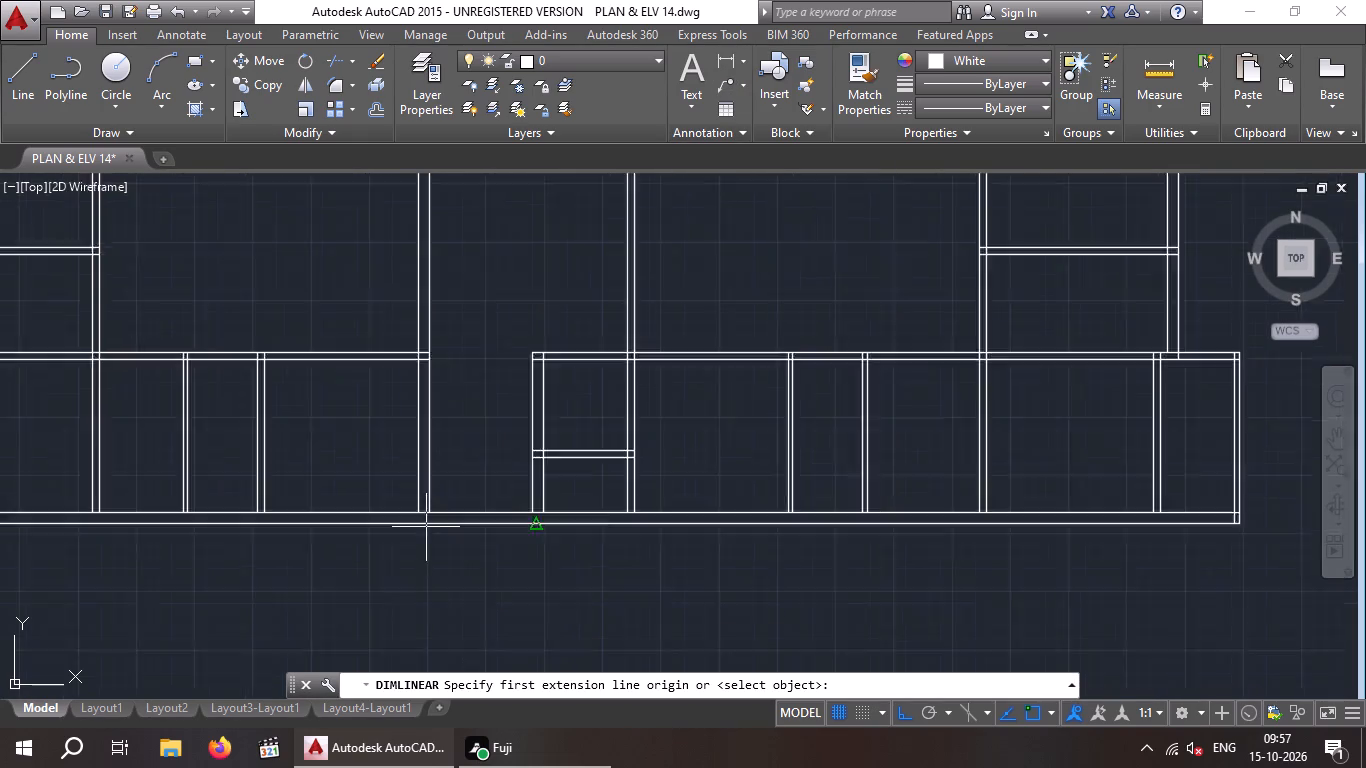
scroll(426, 527, "up", 2)
left_click(427, 494)
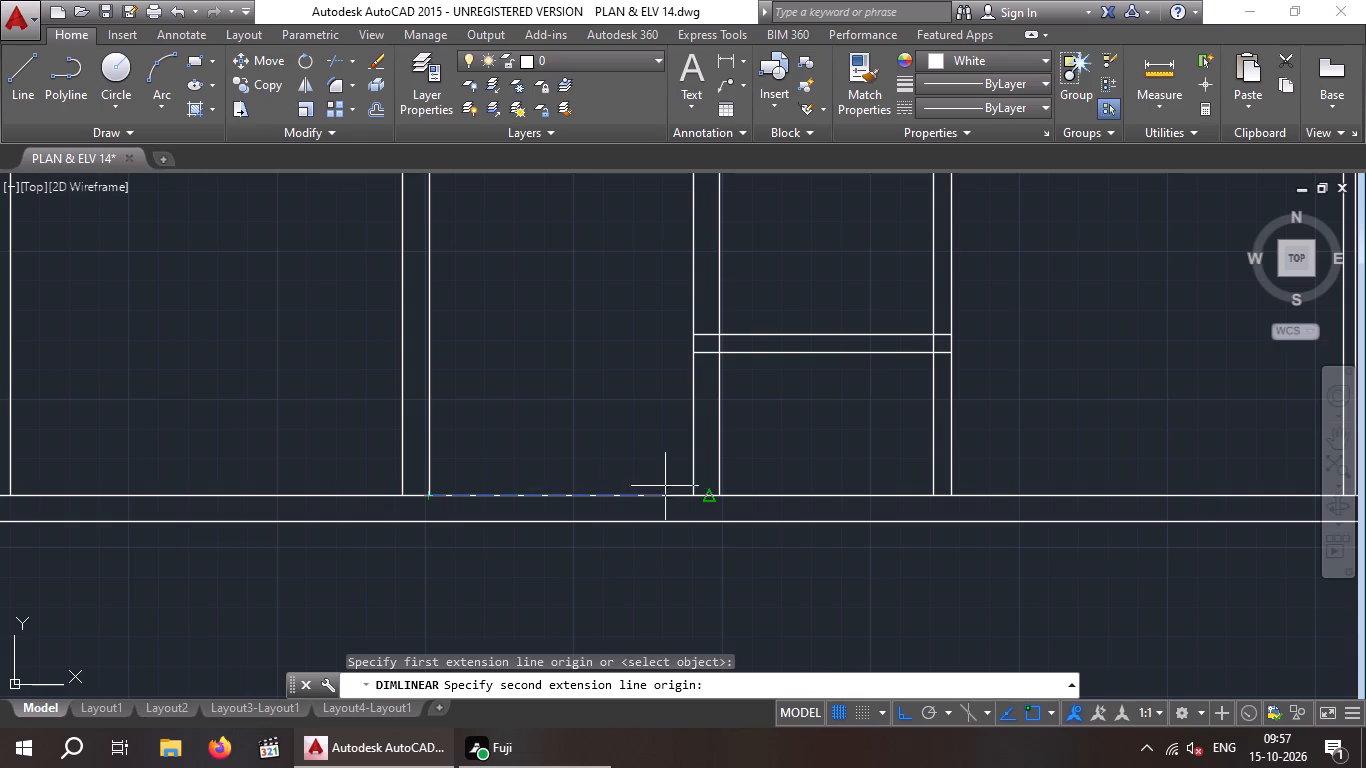
left_click(697, 496)
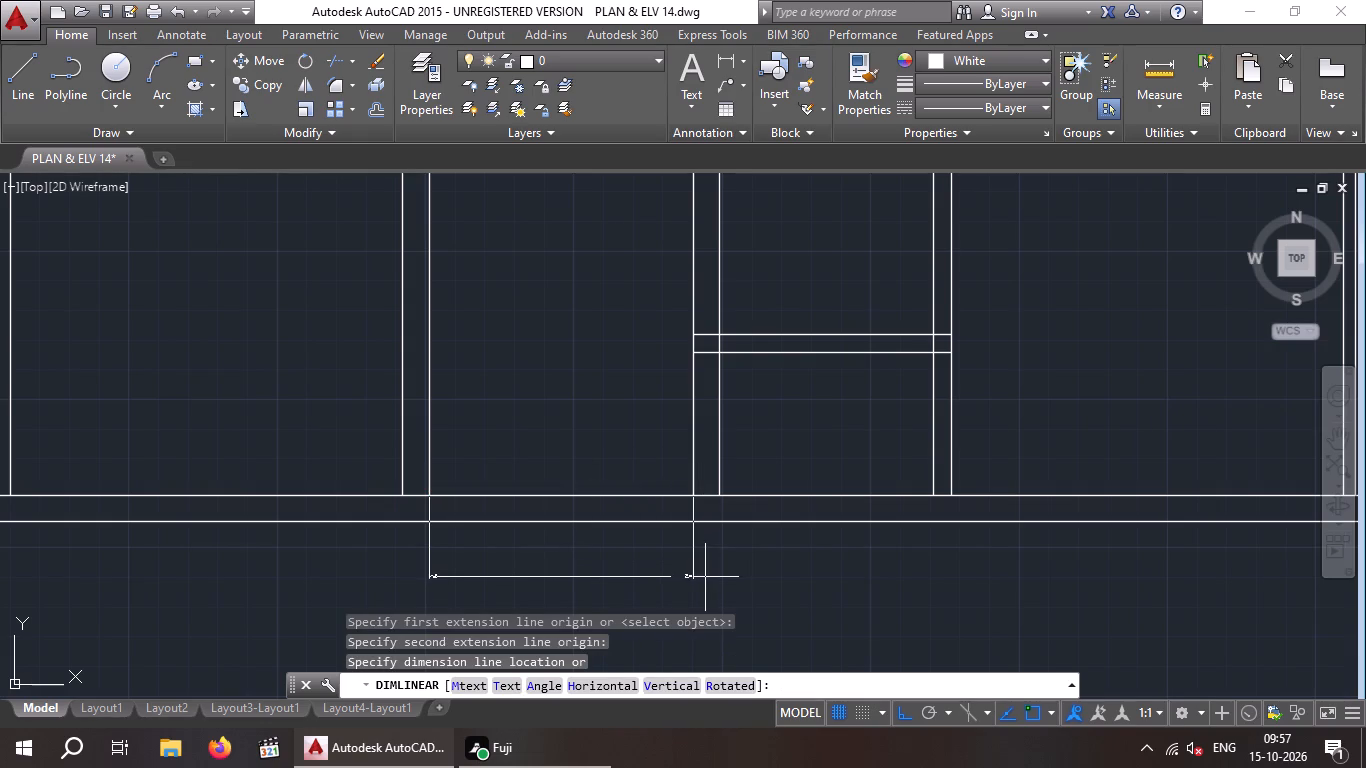
key("Escape")
key("Escape")
Draw a horizontal line along the bottom wall's inner face from the first new partition to the central wall.
key("l")
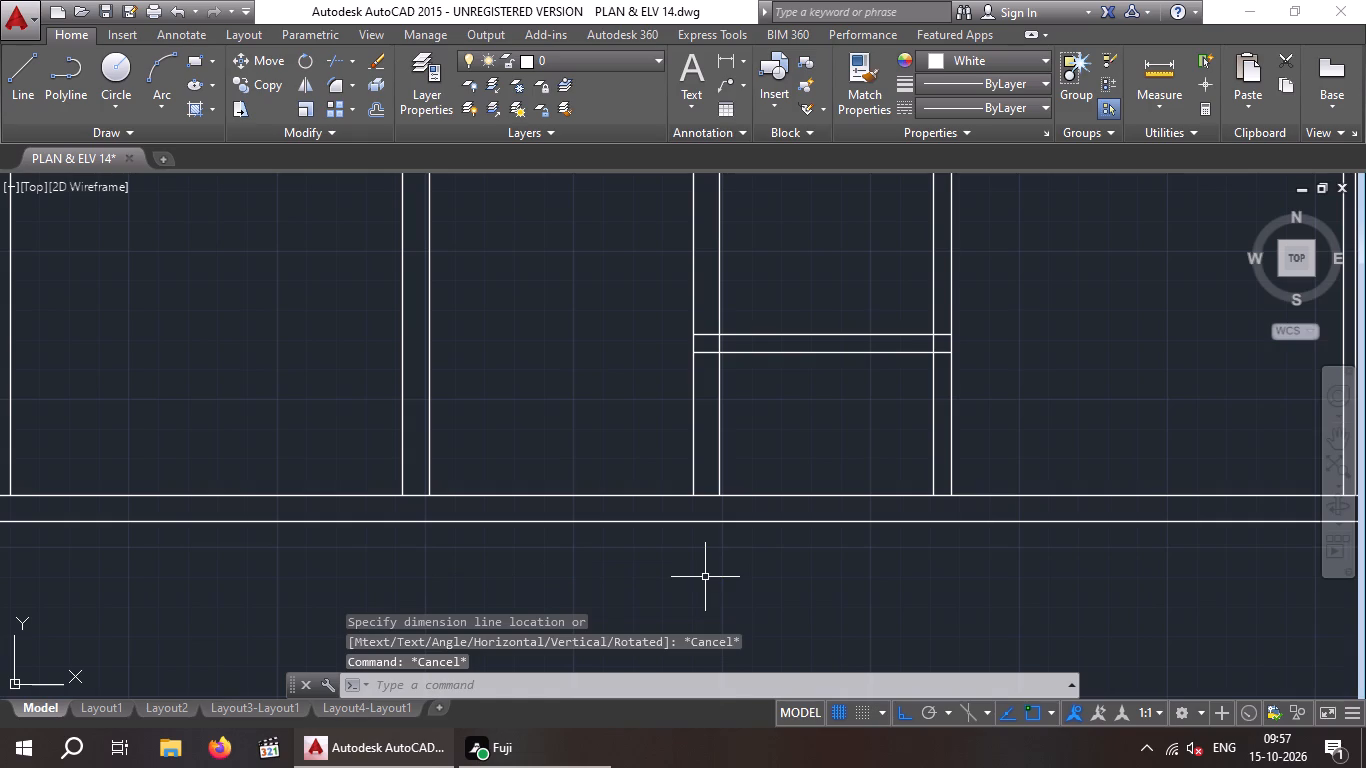
key("Return")
left_click_drag(428, 490, 448, 490)
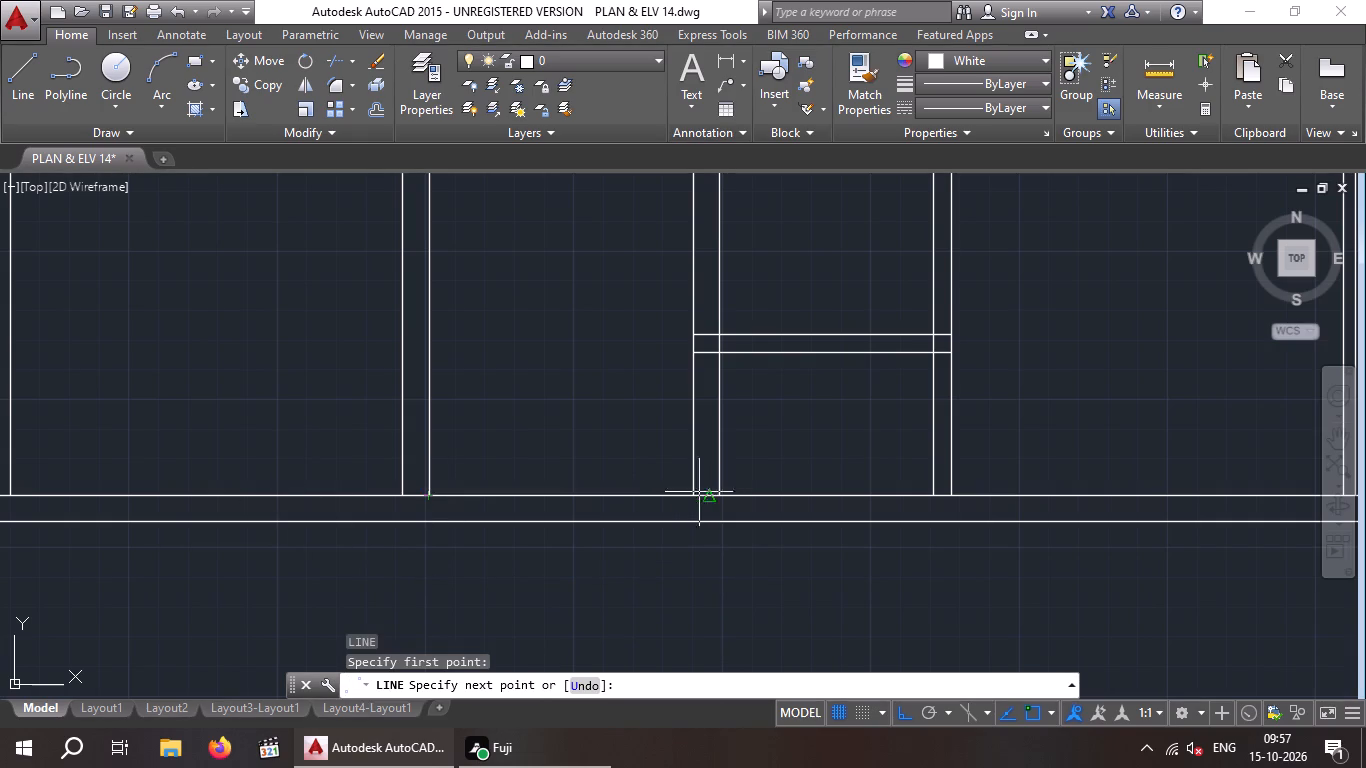
left_click(693, 496)
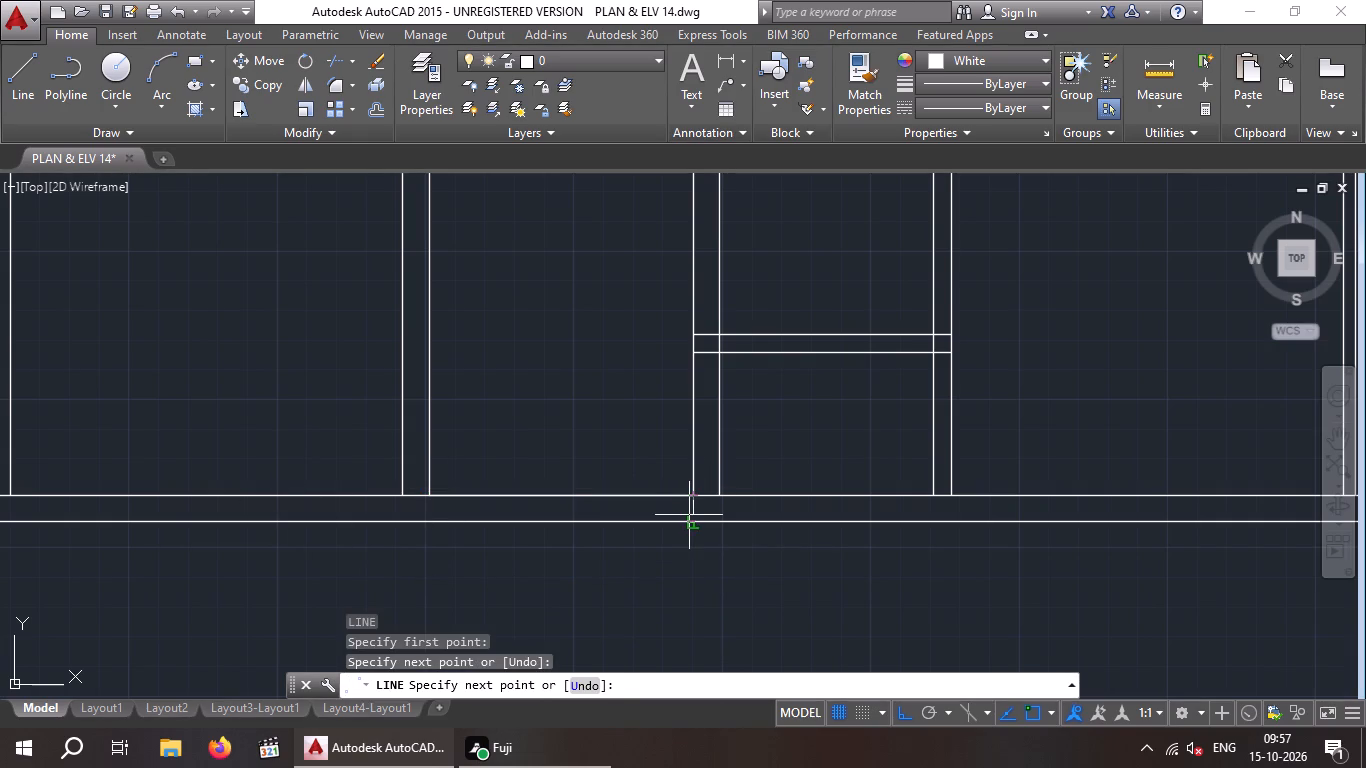
key("space")
Draw a vertical line about 14'-6" long upward from the midpoint of the new horizontal line in the central passage.
key("space")
left_click(566, 496)
scroll(497, 413, "down", 3)
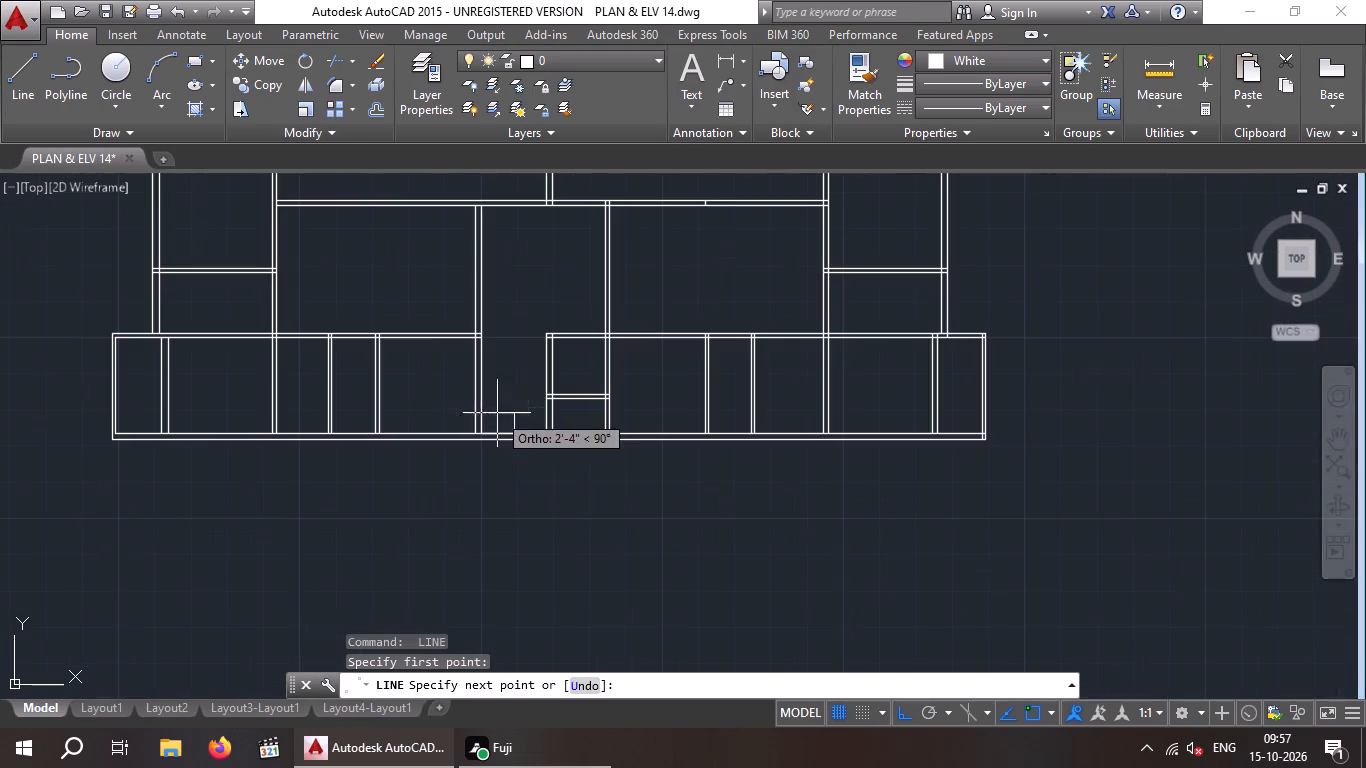
scroll(524, 346, "up", 2)
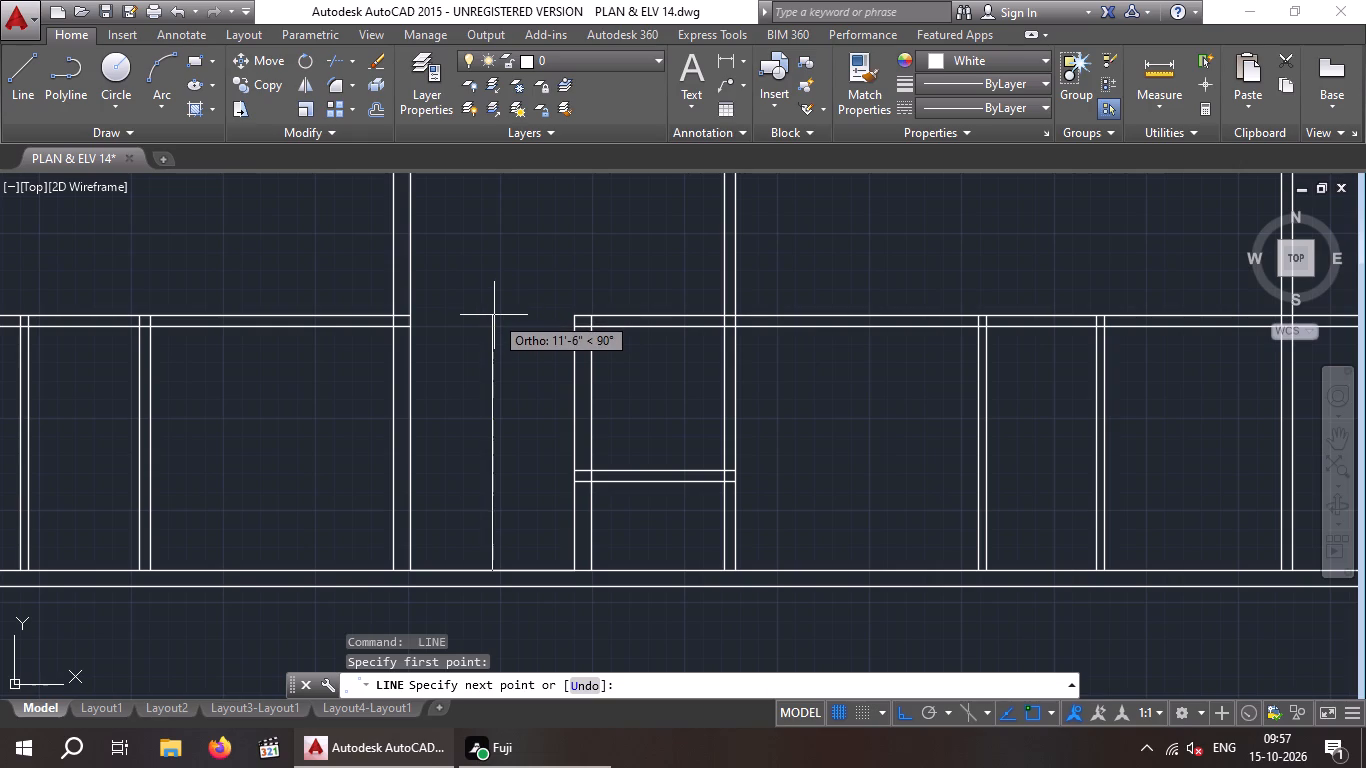
left_click(507, 249)
key("Escape")
key("Escape")
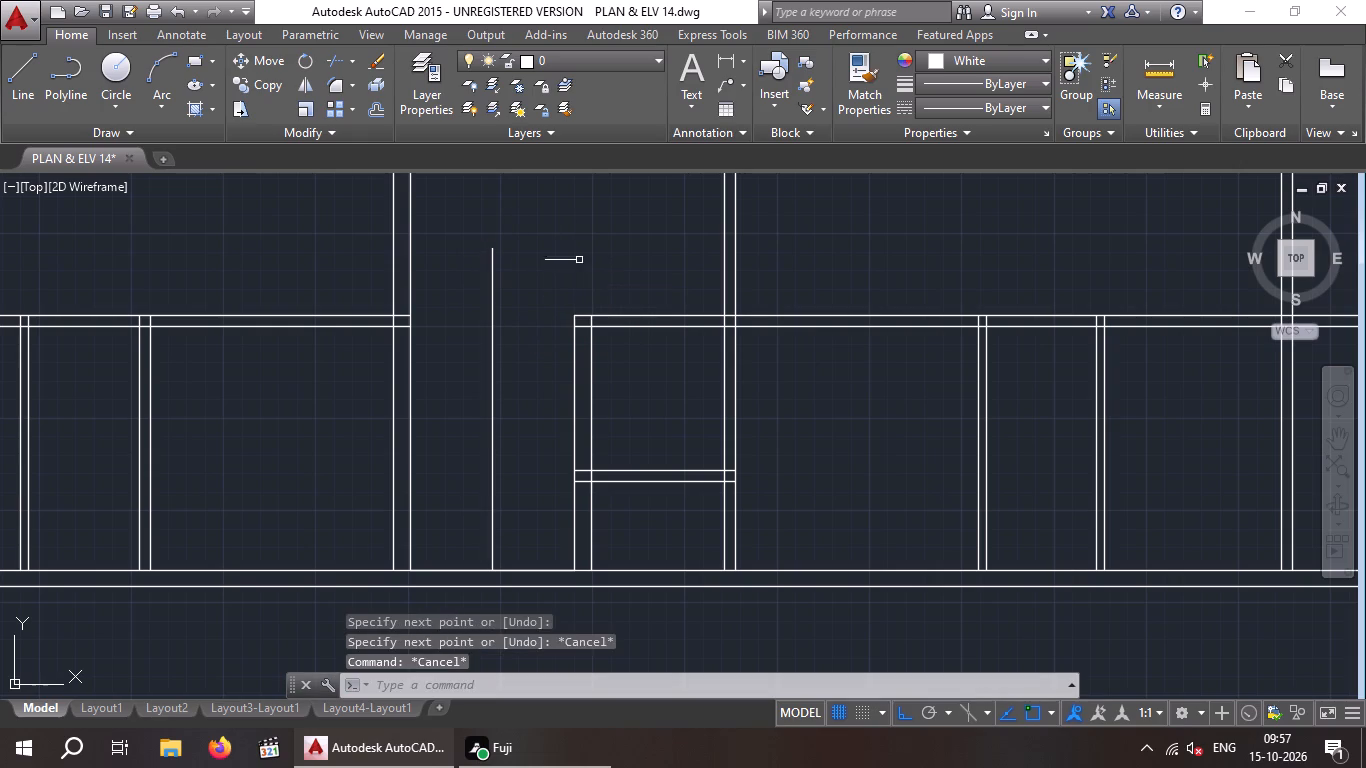
Offset the vertical centre line in the central passage 1" to each side.
key("Escape")
key("o")
key("Return")
key("1")
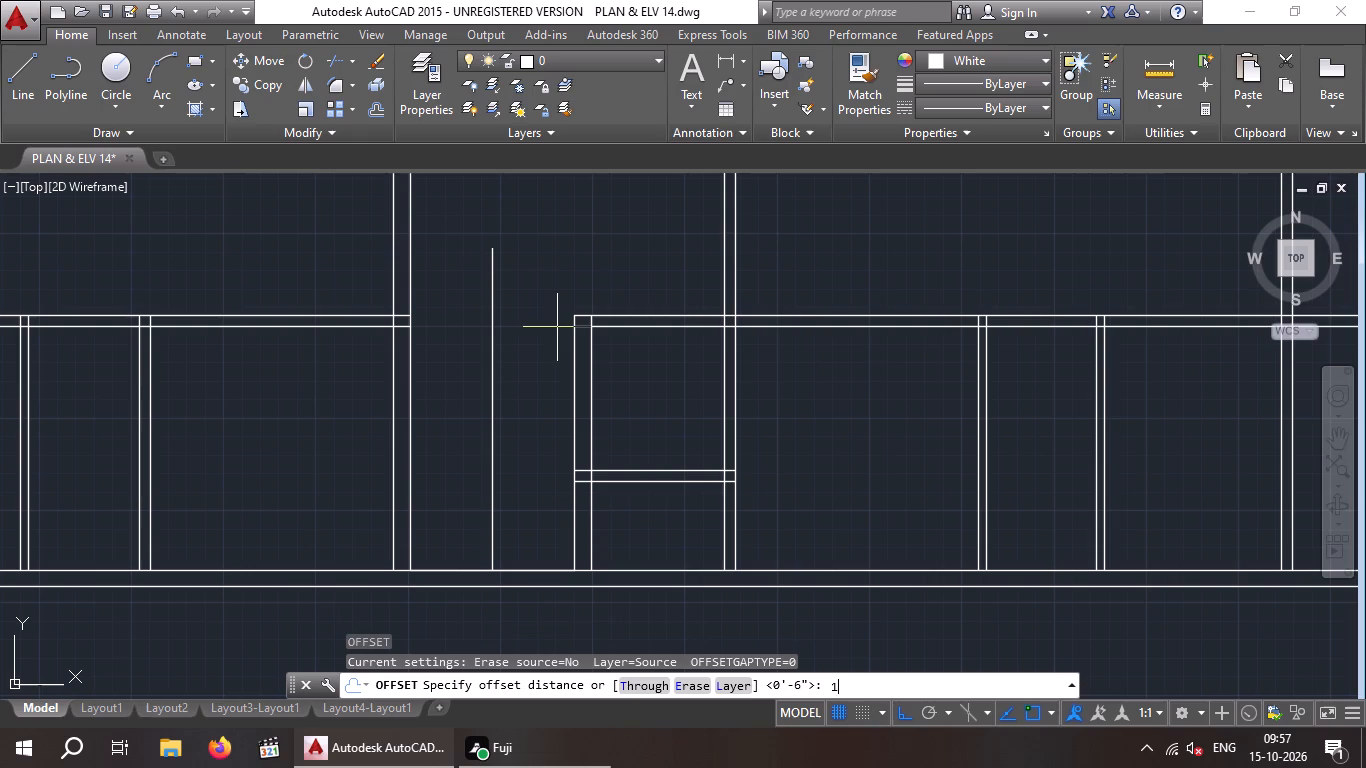
key("shift+quotedbl")
key("Return")
left_click(494, 401)
left_click(536, 401)
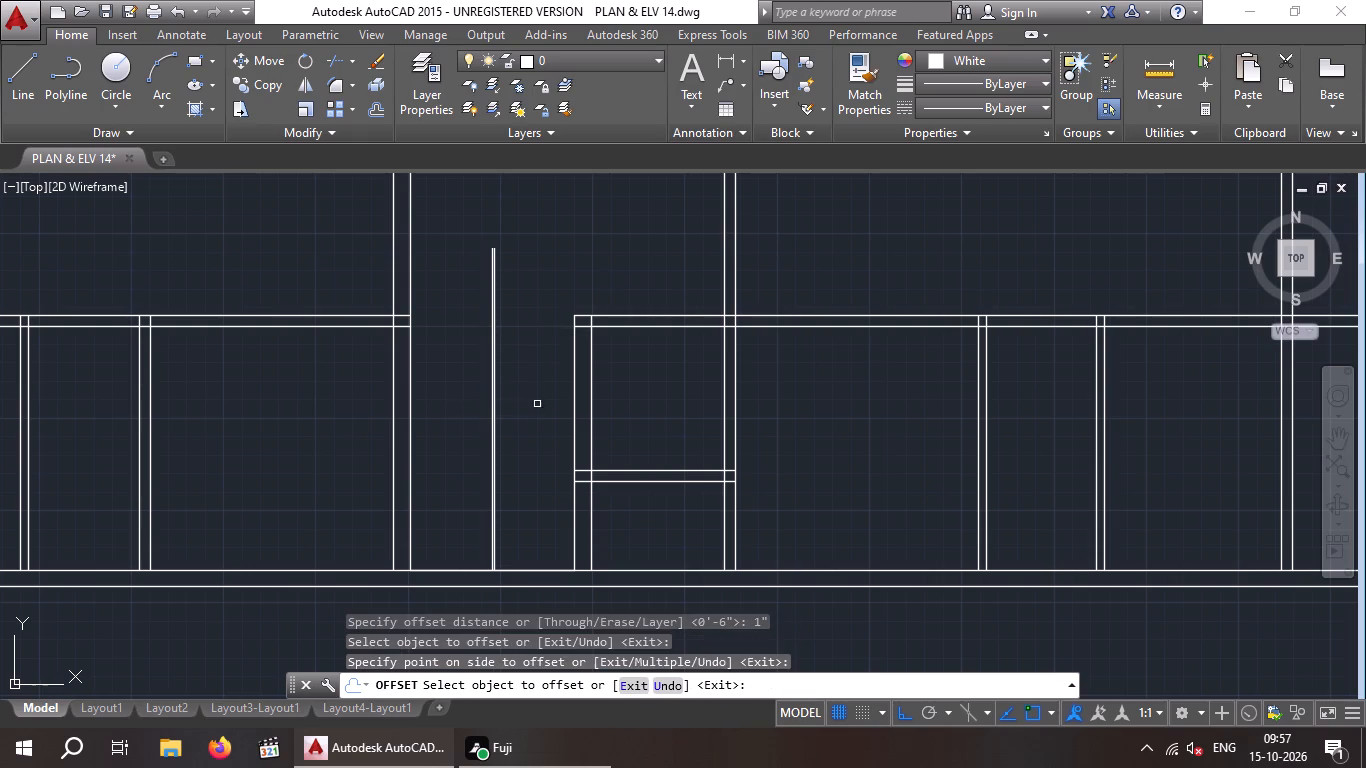
scroll(490, 419, "up", 3)
left_click_drag(488, 420, 472, 422)
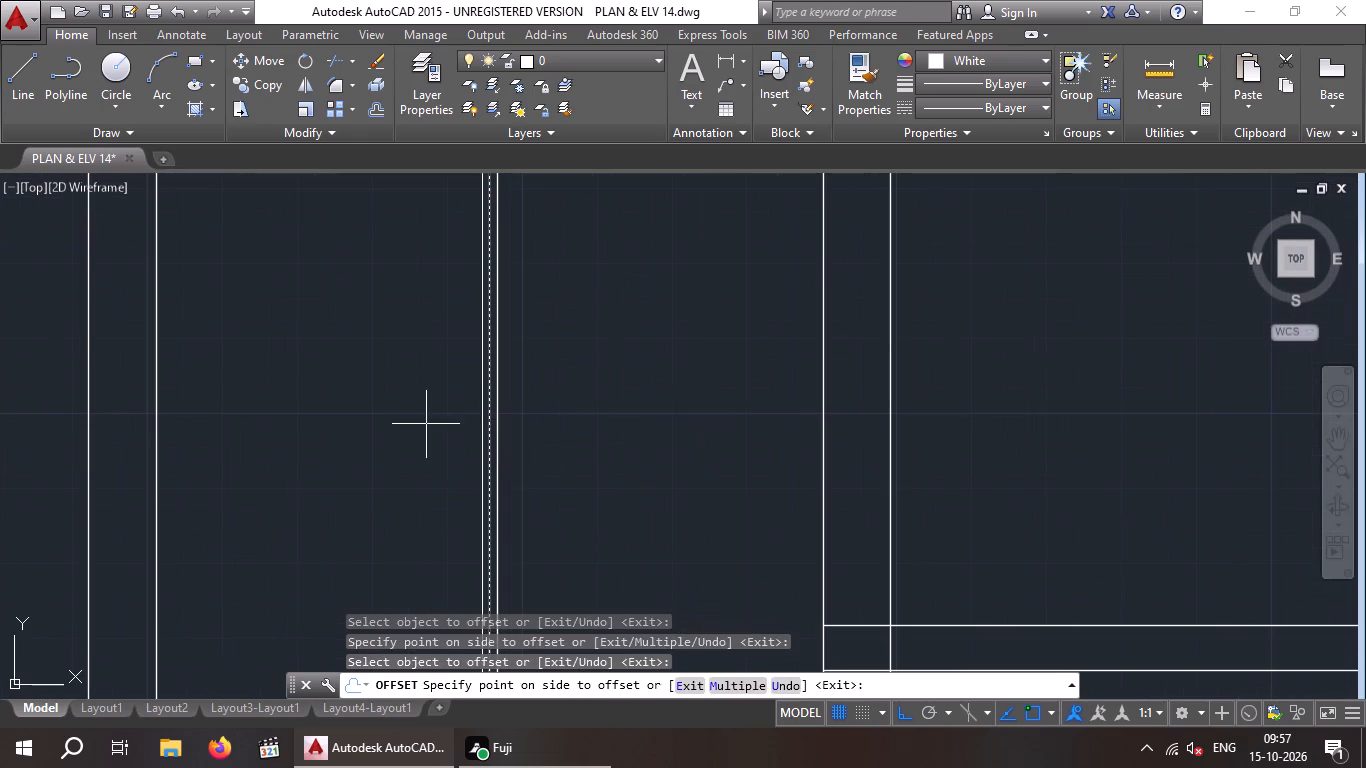
left_click(425, 424)
scroll(431, 423, "down", 1)
key("Escape")
Delete the original centre line between the two new offset lines.
scroll(466, 421, "up", 2)
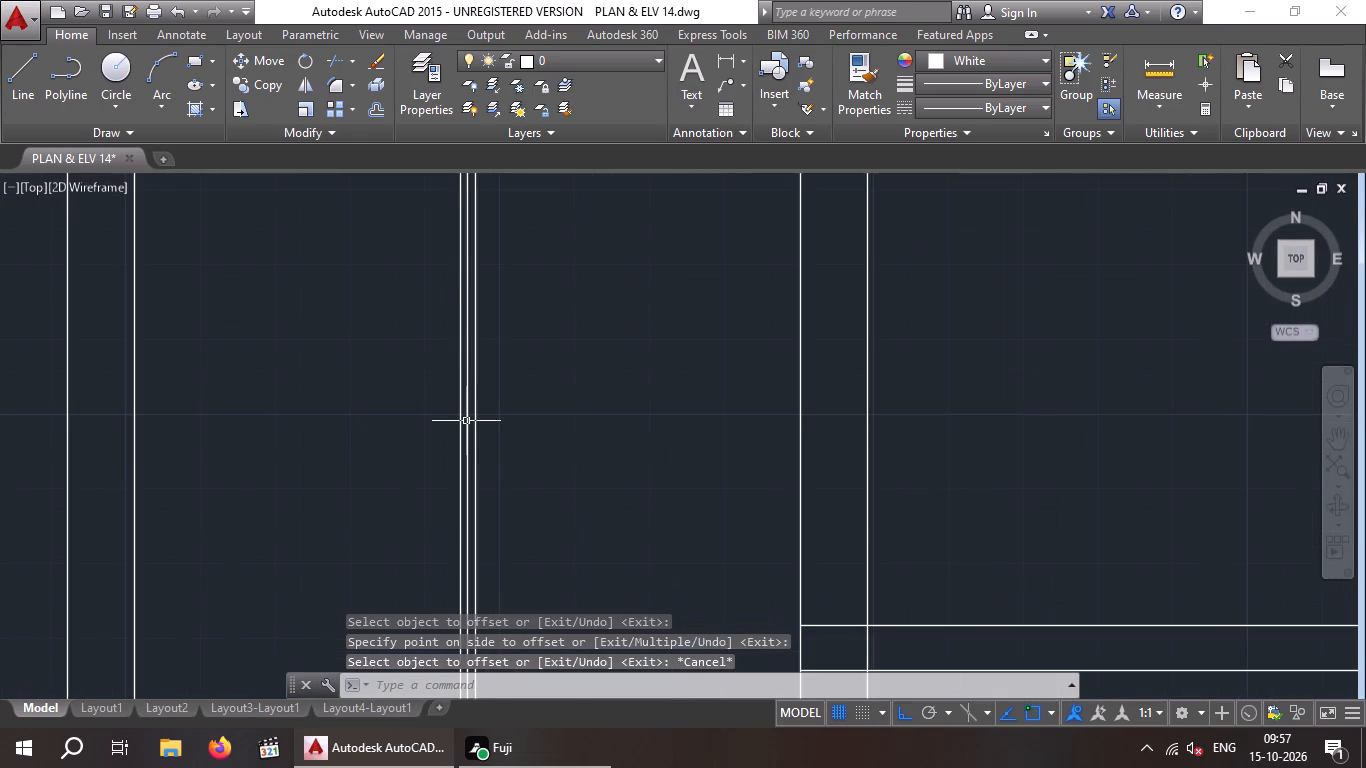
left_click(466, 421)
key("Delete")
scroll(564, 449, "down", 3)
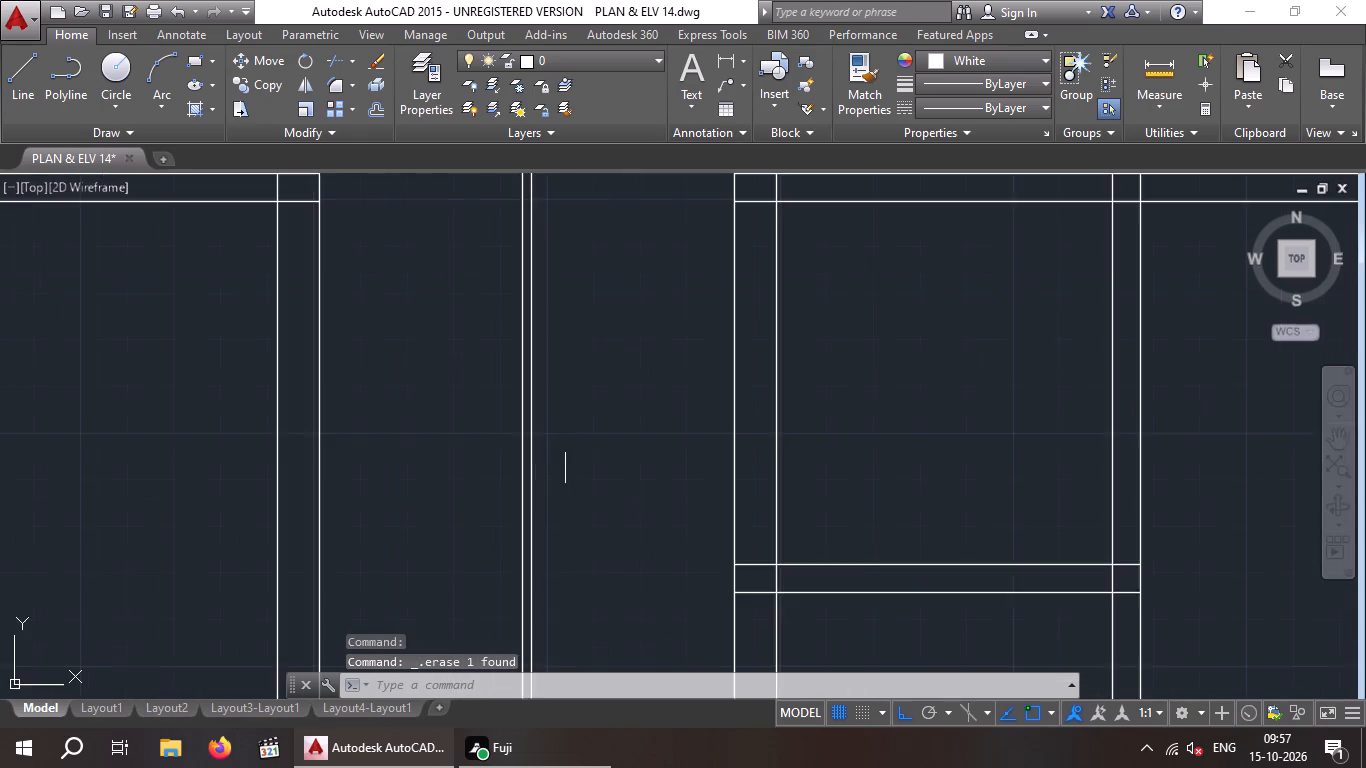
scroll(568, 449, "down", 3)
middle_click_drag(573, 454, 559, 465)
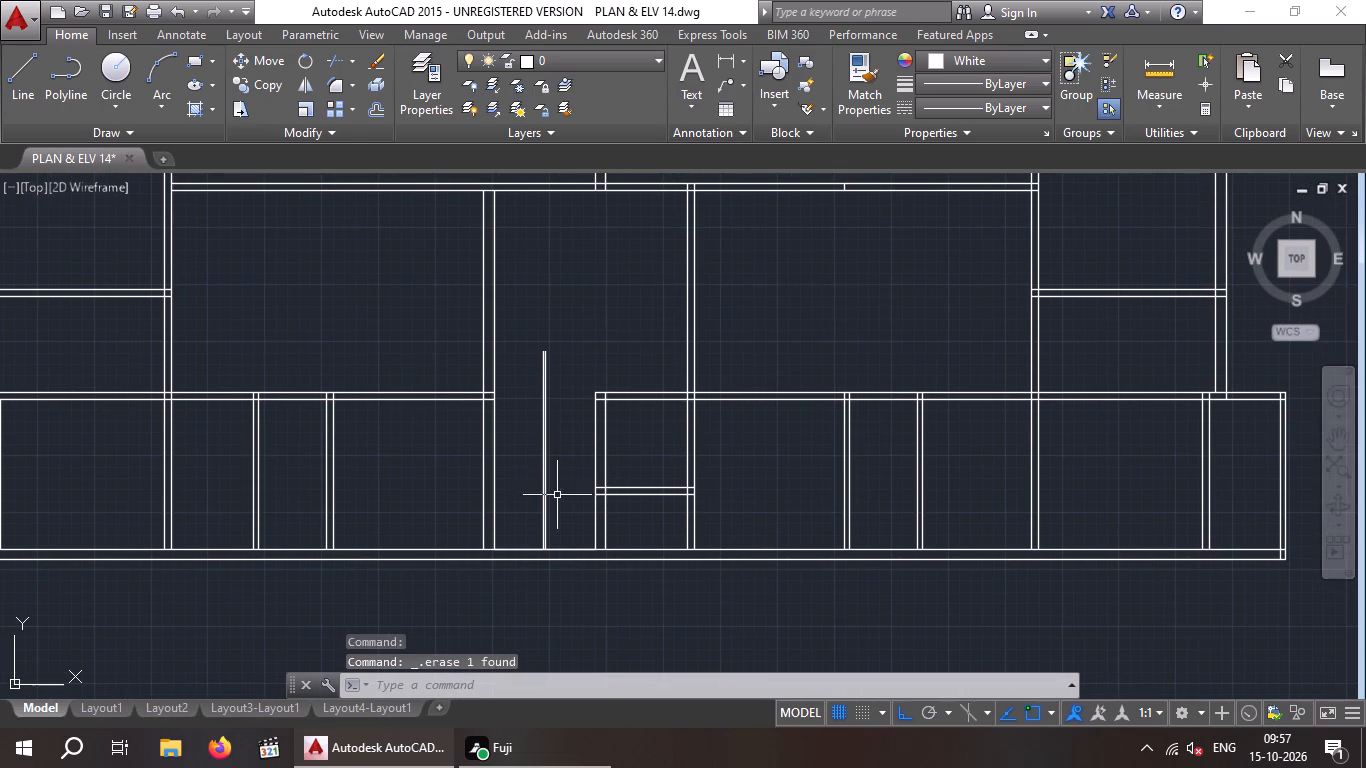
key("Escape")
key("Escape")
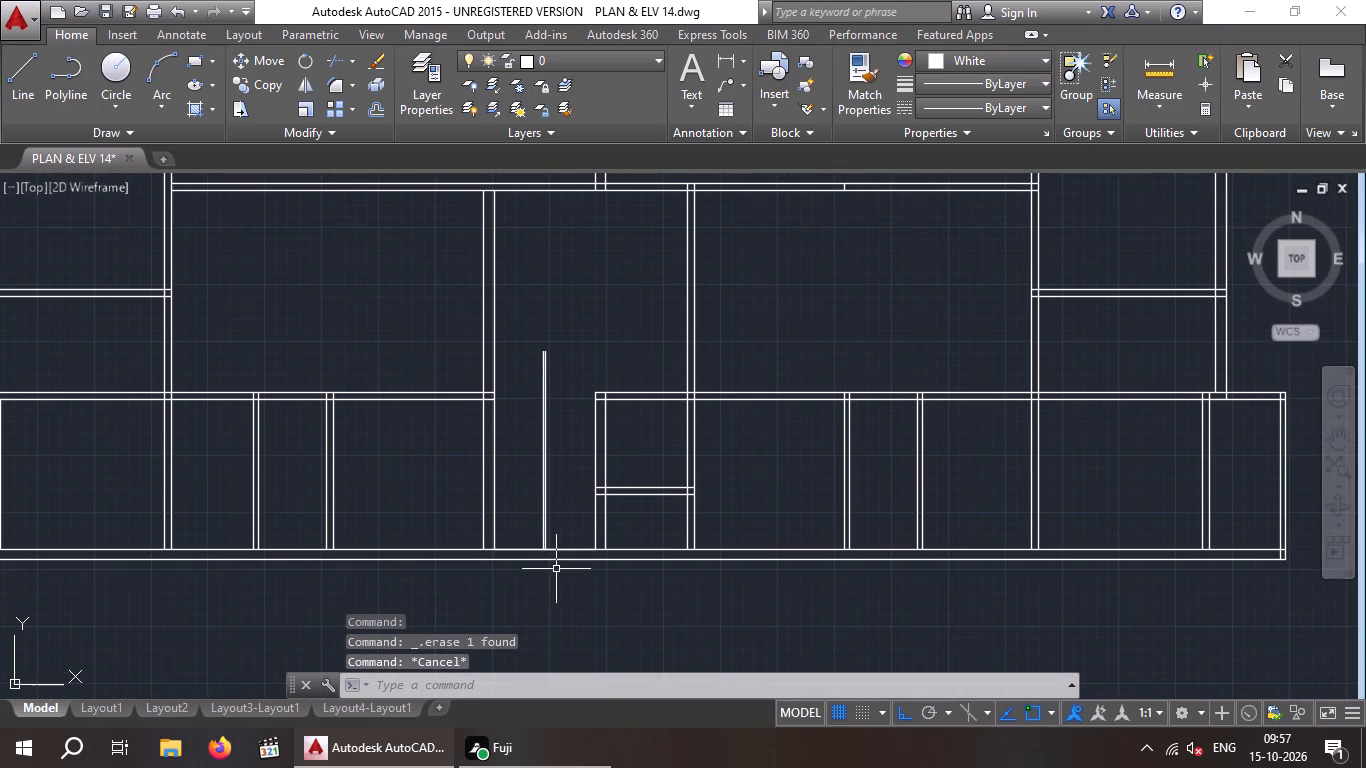
Offset the short horizontal line at the bottom of the central passage 3'-6" upward.
key("o")
key("Return")
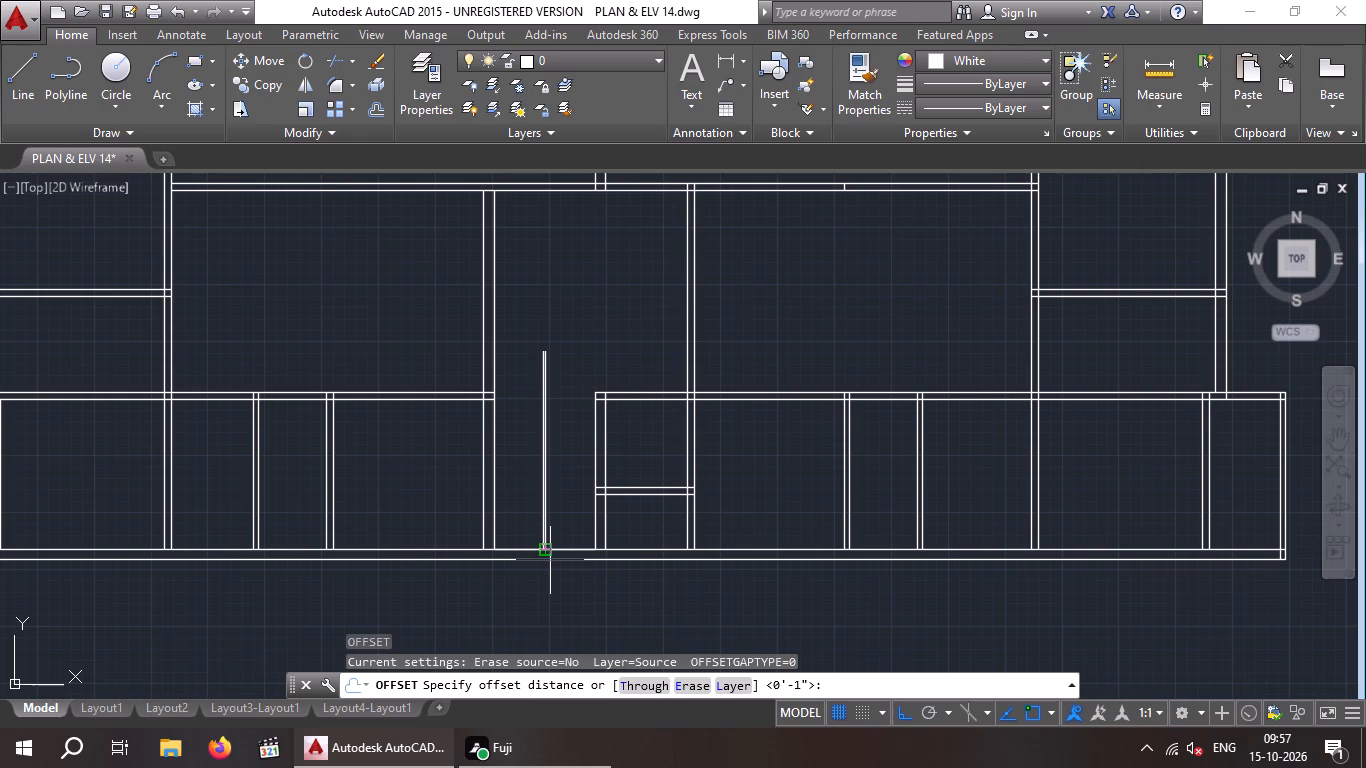
key("3")
type("'6")
key("shift+quotedbl")
key("Return")
scroll(618, 470, "up", 1)
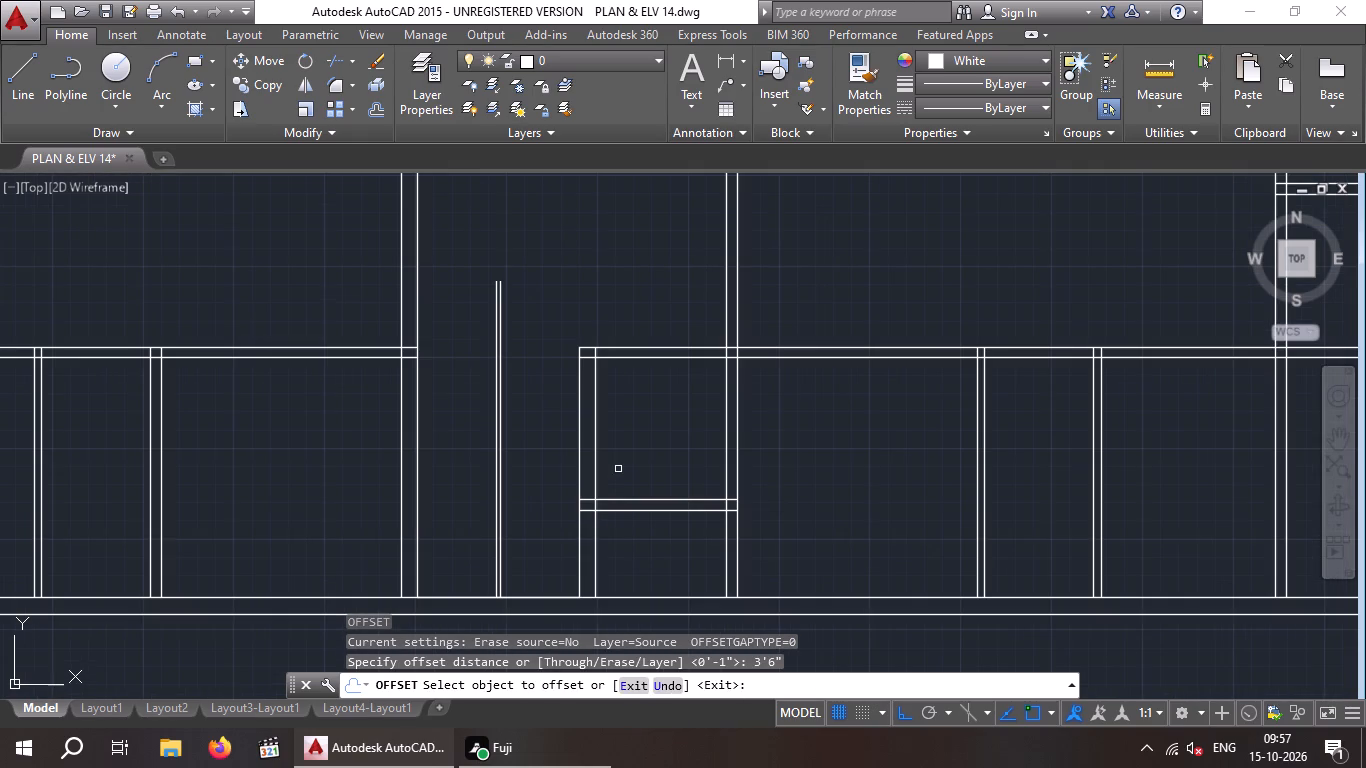
left_click(535, 600)
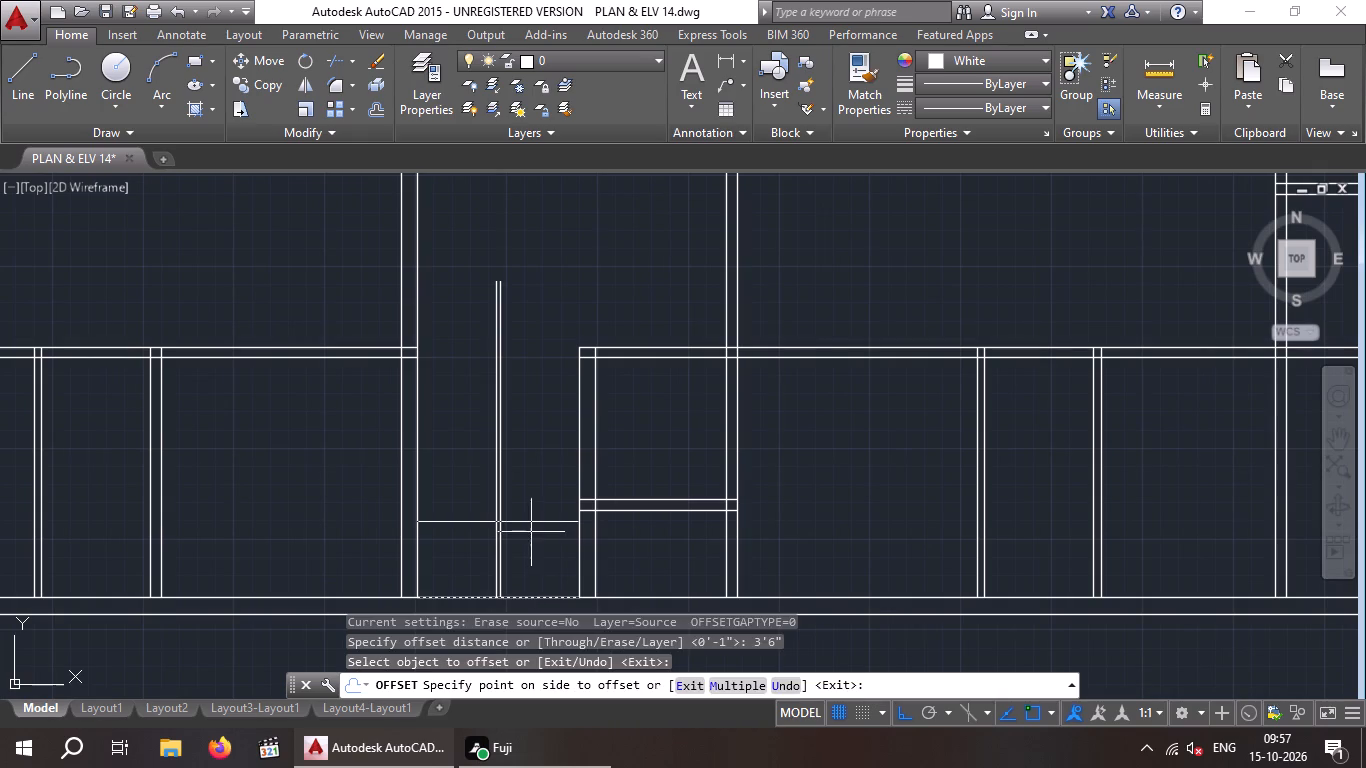
left_click(531, 532)
scroll(529, 532, "down", 1)
key("Escape")
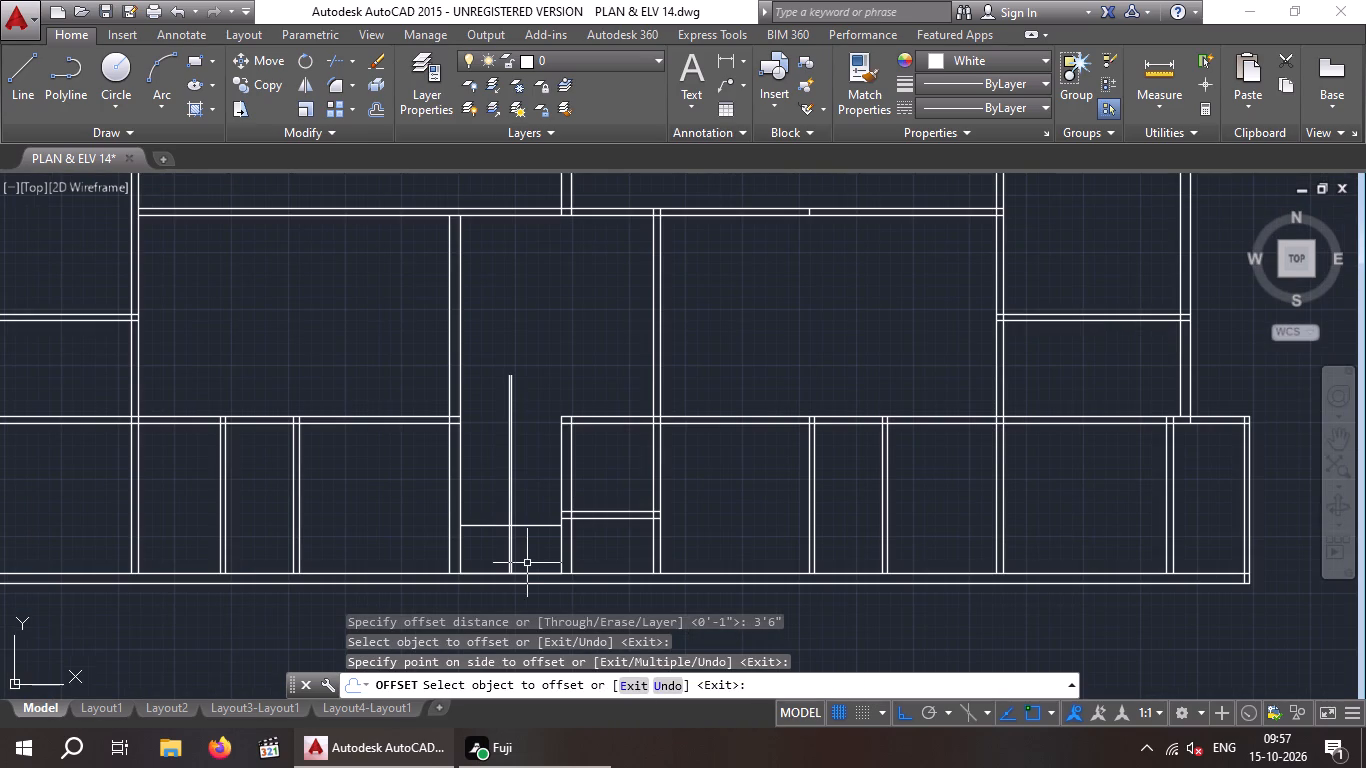
key("Escape")
key("Escape")
Starting from the 3'-6" line in the central passage, offset four stair tread lines upward at 9" spacing.
key("o")
key("Return")
key("9")
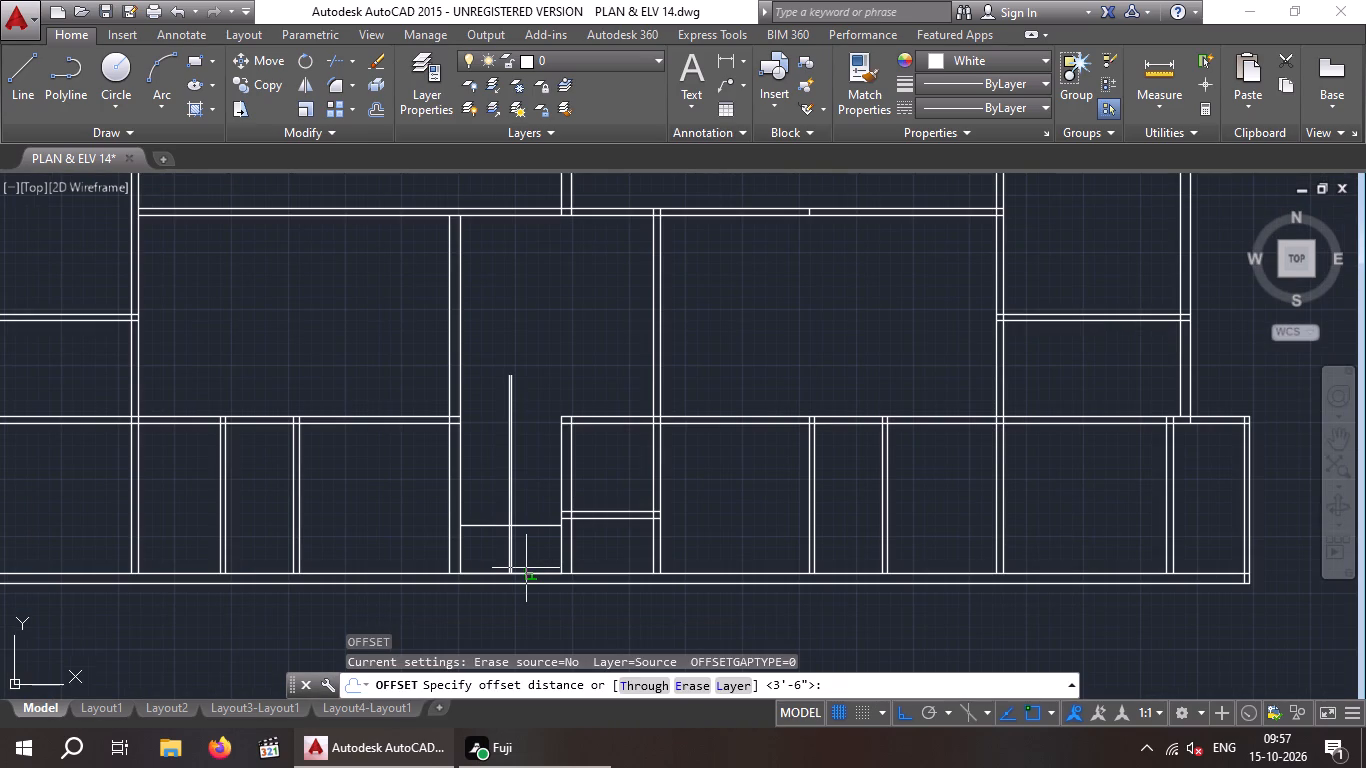
type("\":")
key("BackSpace")
key("Return")
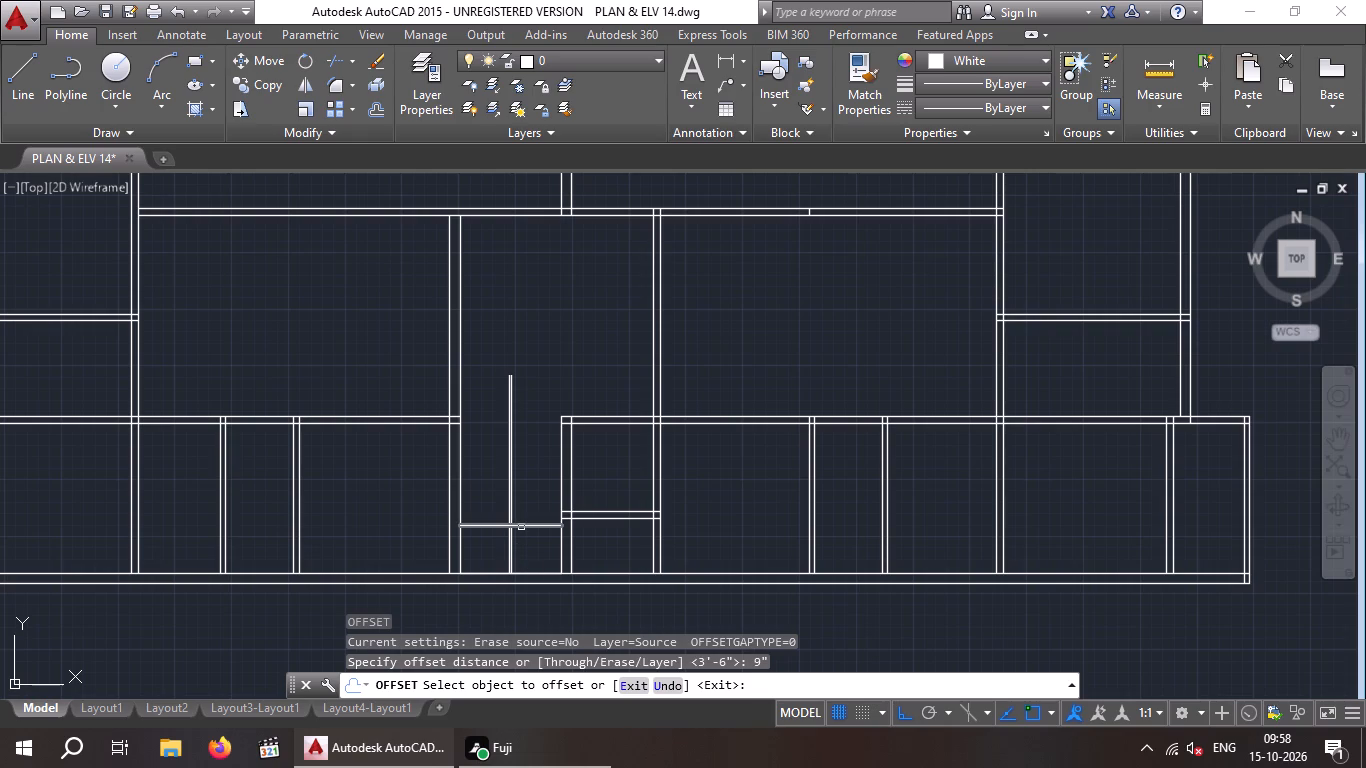
left_click(525, 527)
left_click(544, 487)
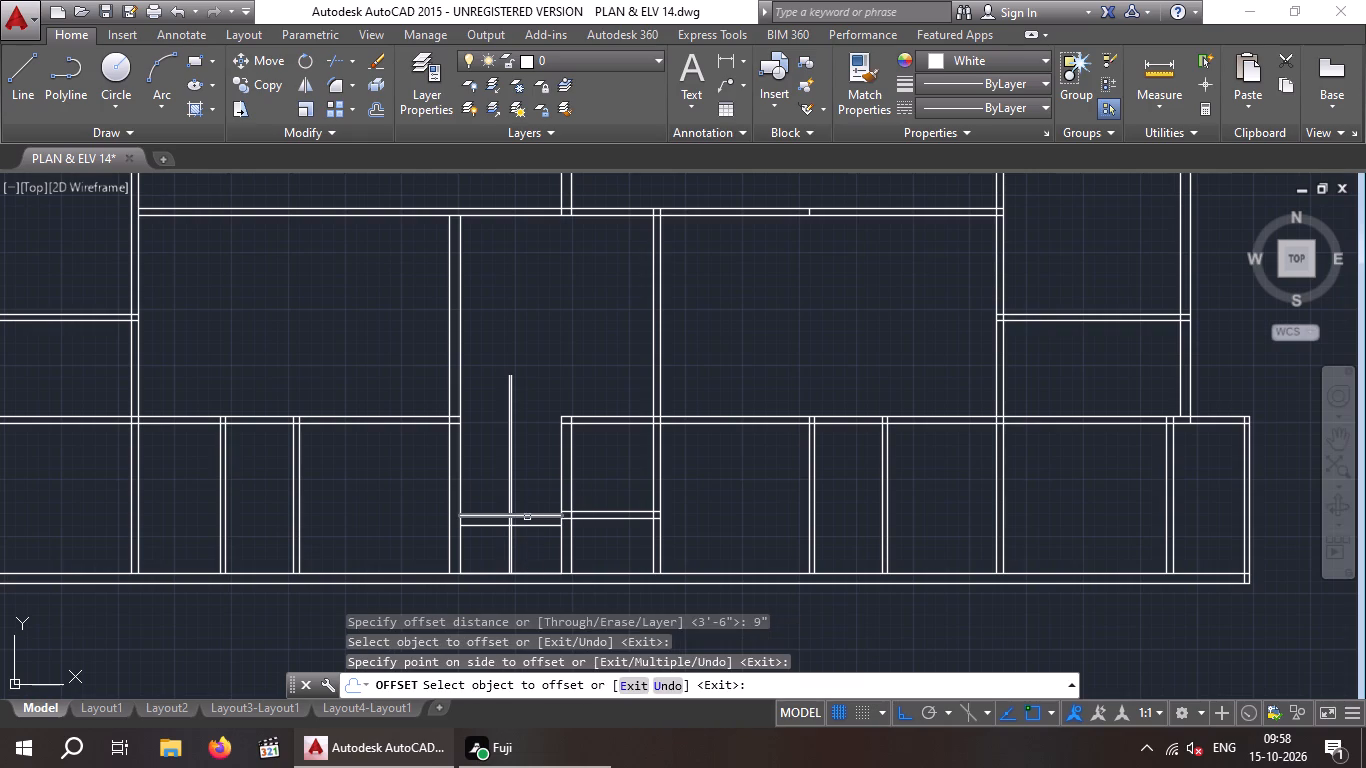
left_click(527, 517)
left_click(533, 476)
left_click(527, 508)
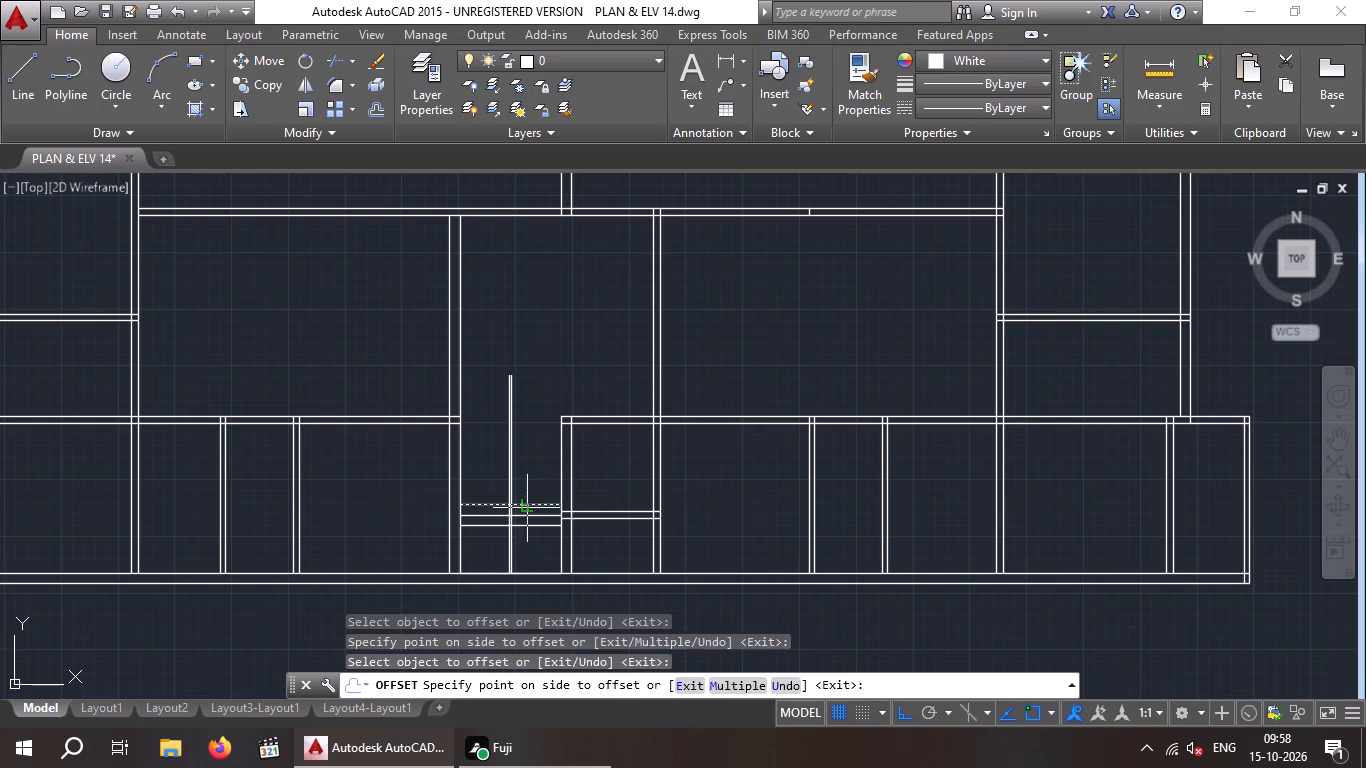
left_click(537, 461)
left_click(527, 495)
left_click(533, 454)
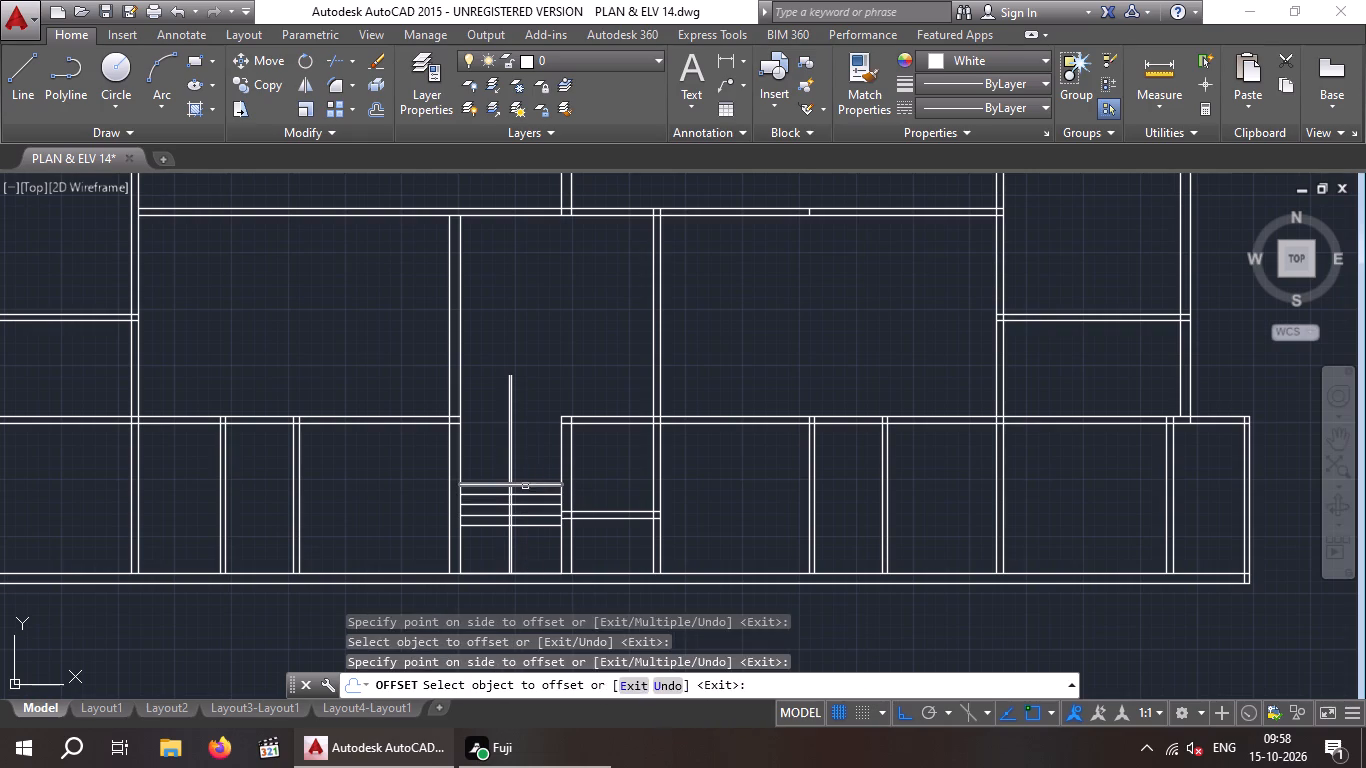
Continue the stair with six more tread lines upward, each offset 9" from the previous one.
left_click_drag(525, 486, 528, 477)
left_click(540, 444)
left_click_drag(529, 475, 532, 464)
left_click(546, 421)
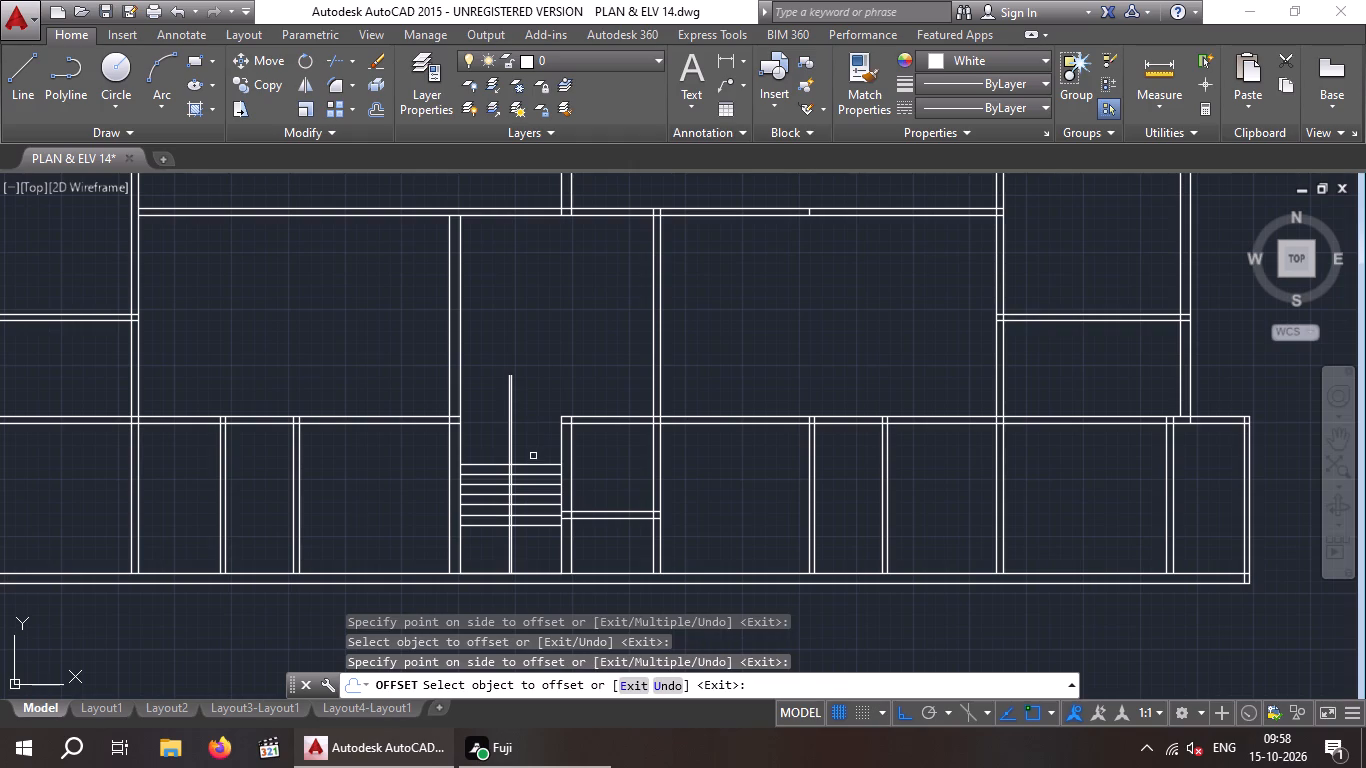
left_click(532, 465)
left_click(534, 429)
left_click_drag(529, 455, 532, 441)
left_click(536, 416)
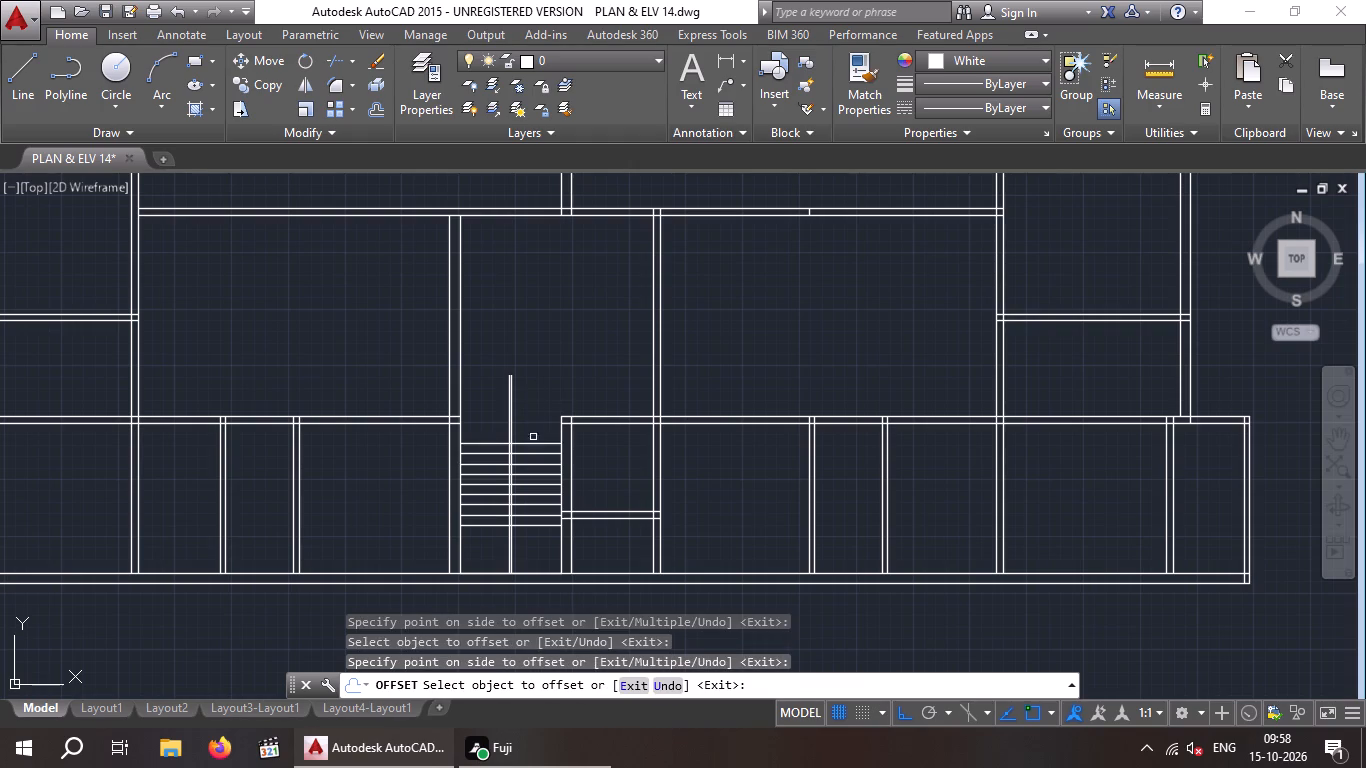
left_click(533, 443)
left_click(539, 407)
left_click_drag(531, 435, 532, 423)
left_click(532, 413)
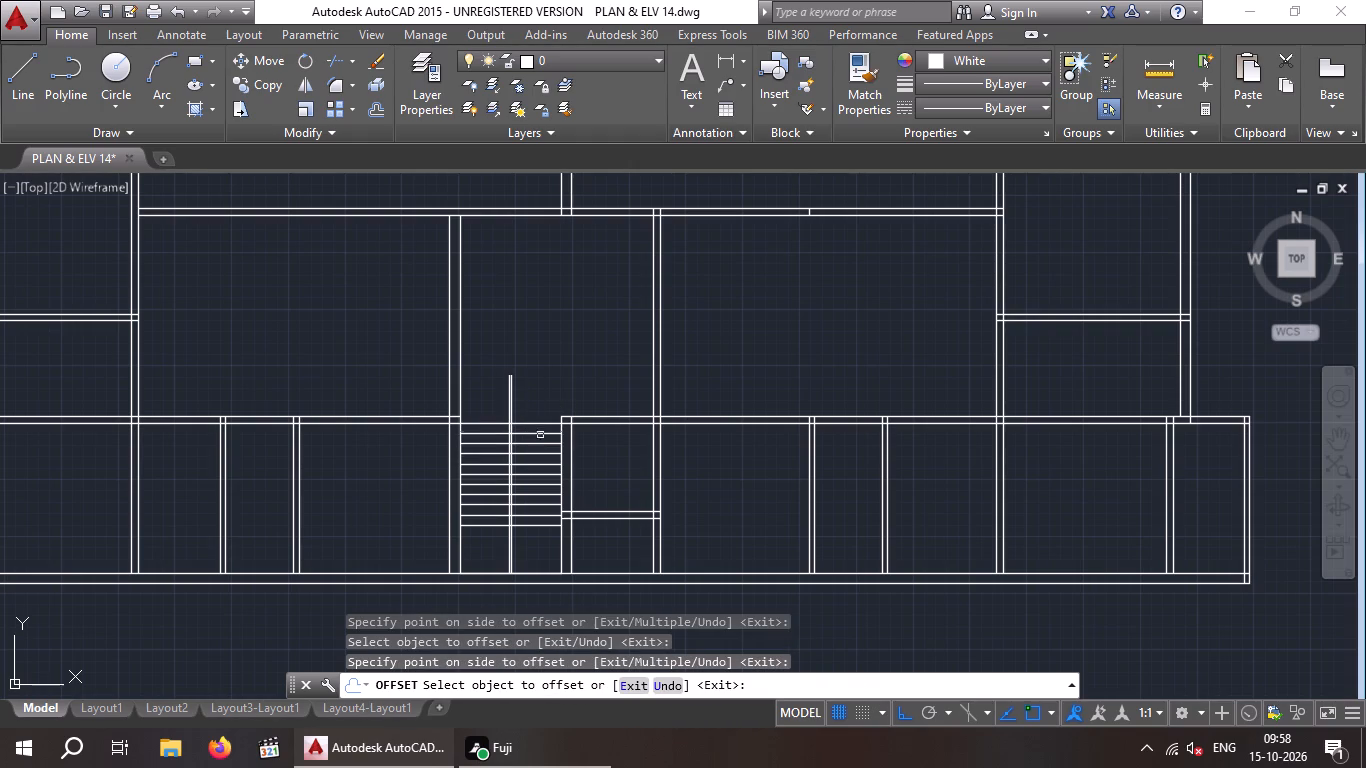
Add the last three tread lines at the top of the stair, each offset 9" upward.
left_click(535, 425)
left_click(535, 371)
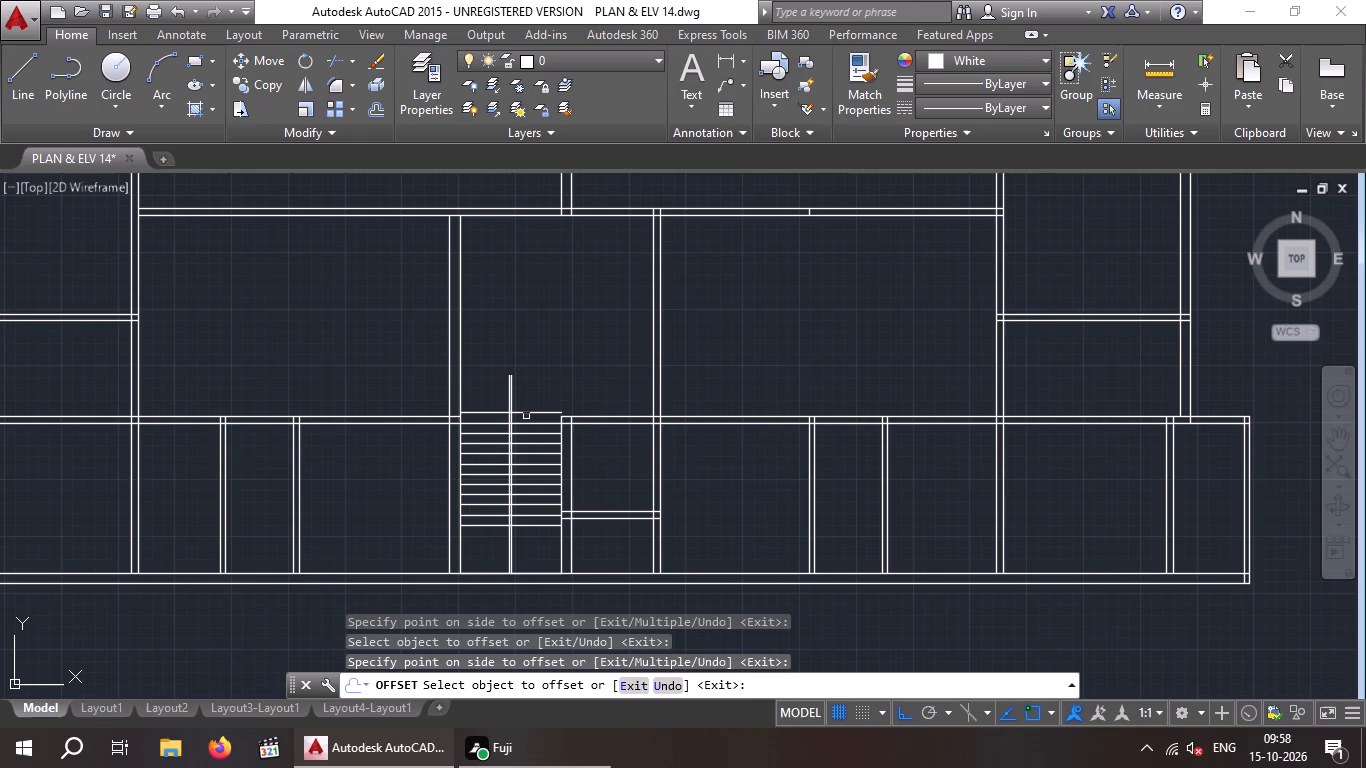
left_click(527, 412)
left_click(531, 375)
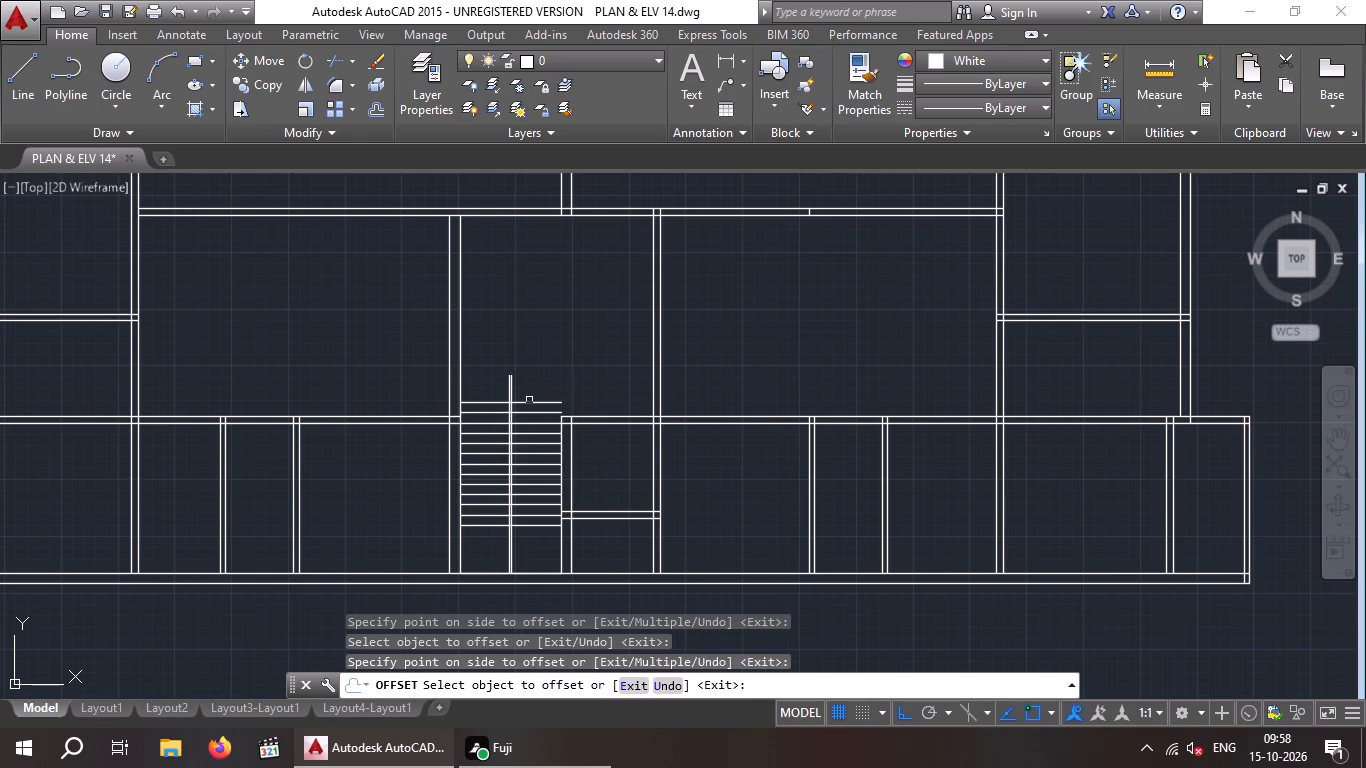
left_click(529, 401)
left_click(532, 387)
scroll(531, 391, "down", 1)
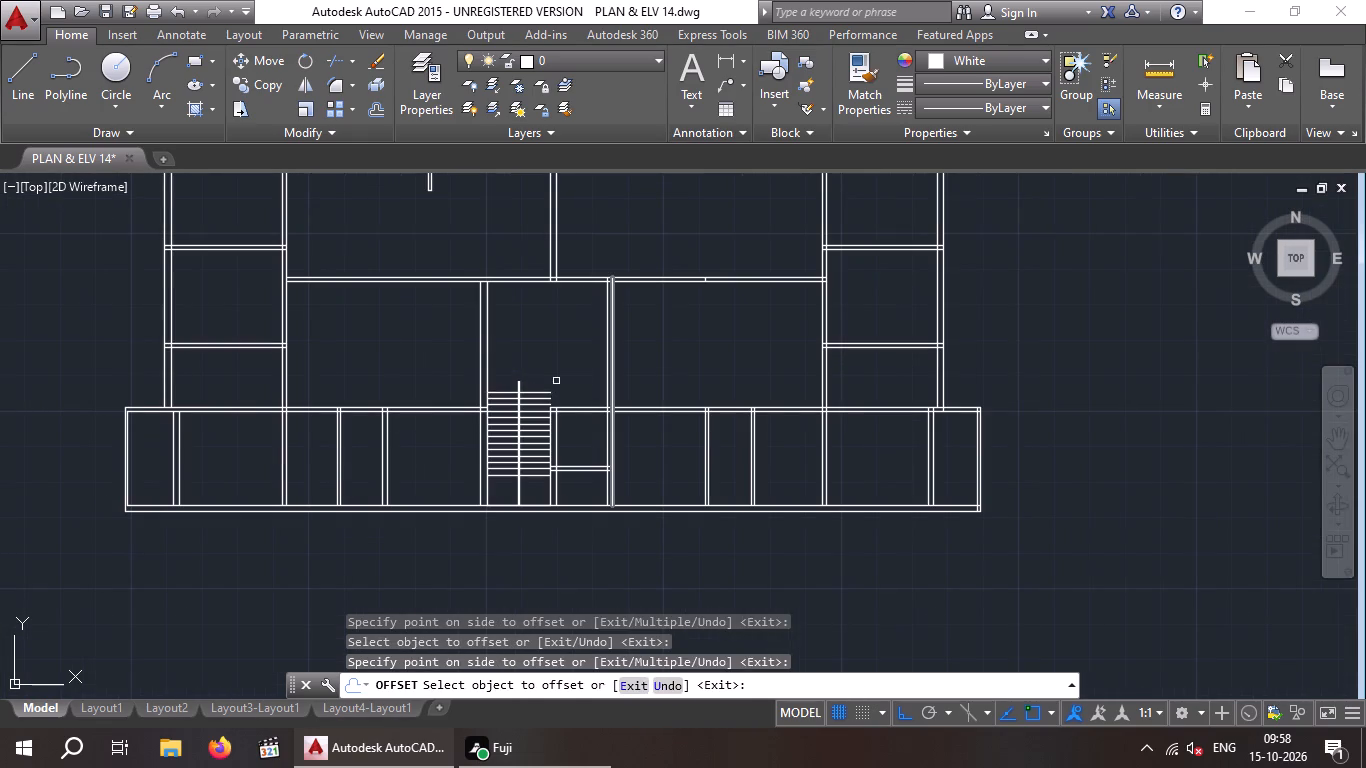
key("Escape")
key("Escape")
Trim the ends of the two vertical centre lines that project above the stair's top tread line.
type("TR")
key("space")
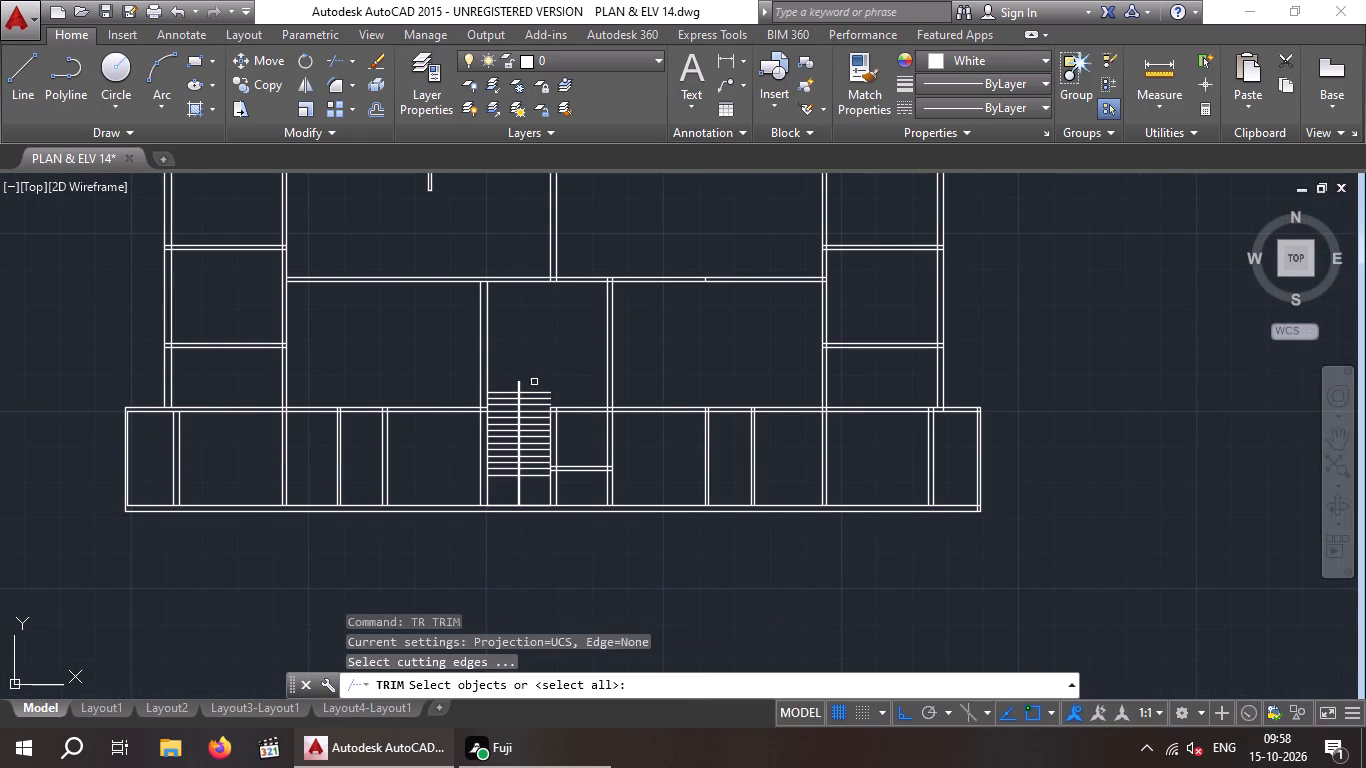
key("space")
scroll(517, 387, "up", 2)
left_click_drag(583, 361, 519, 380)
left_click(483, 381)
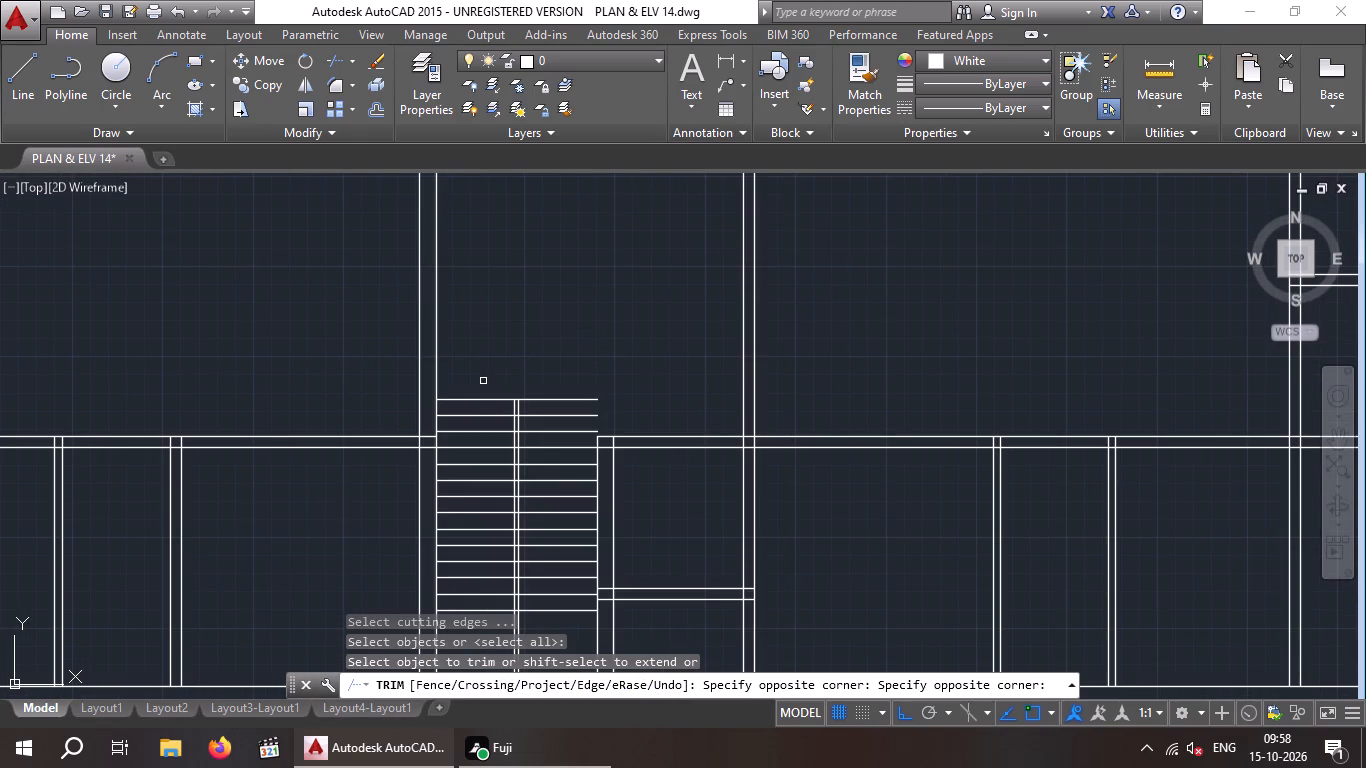
key("Escape")
key("Escape")
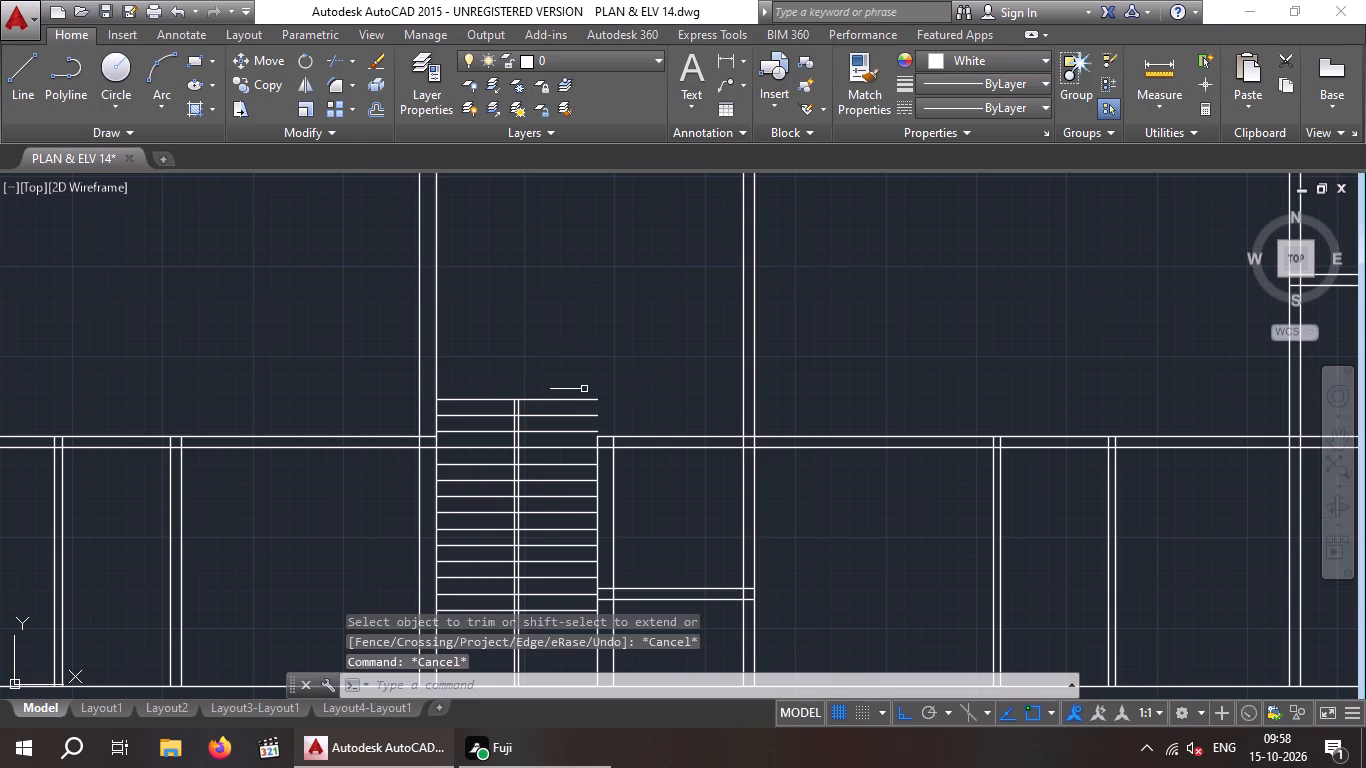
Draw a vertical line from the central wall's upper corner up to the open end of the stair's top tread line.
key("l")
key("Return")
scroll(565, 400, "up", 3)
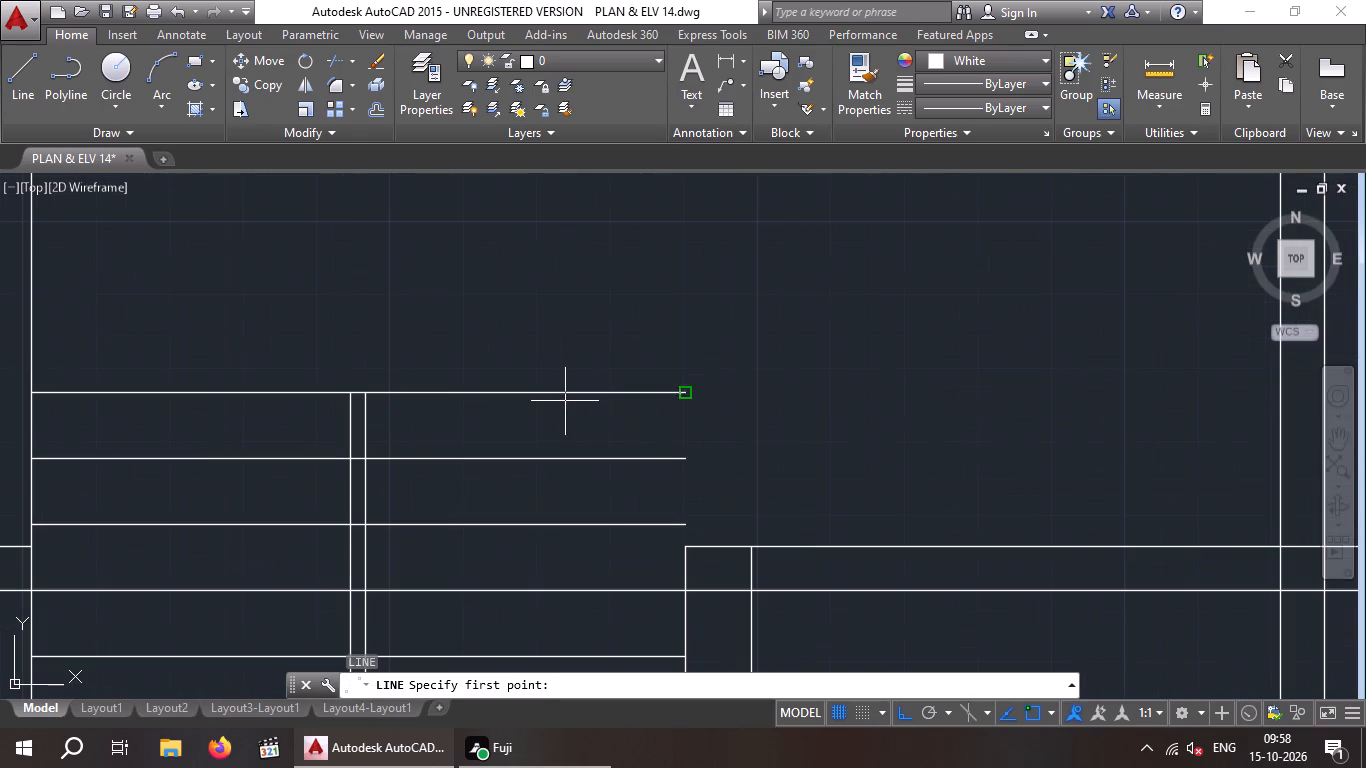
left_click_drag(686, 551, 685, 539)
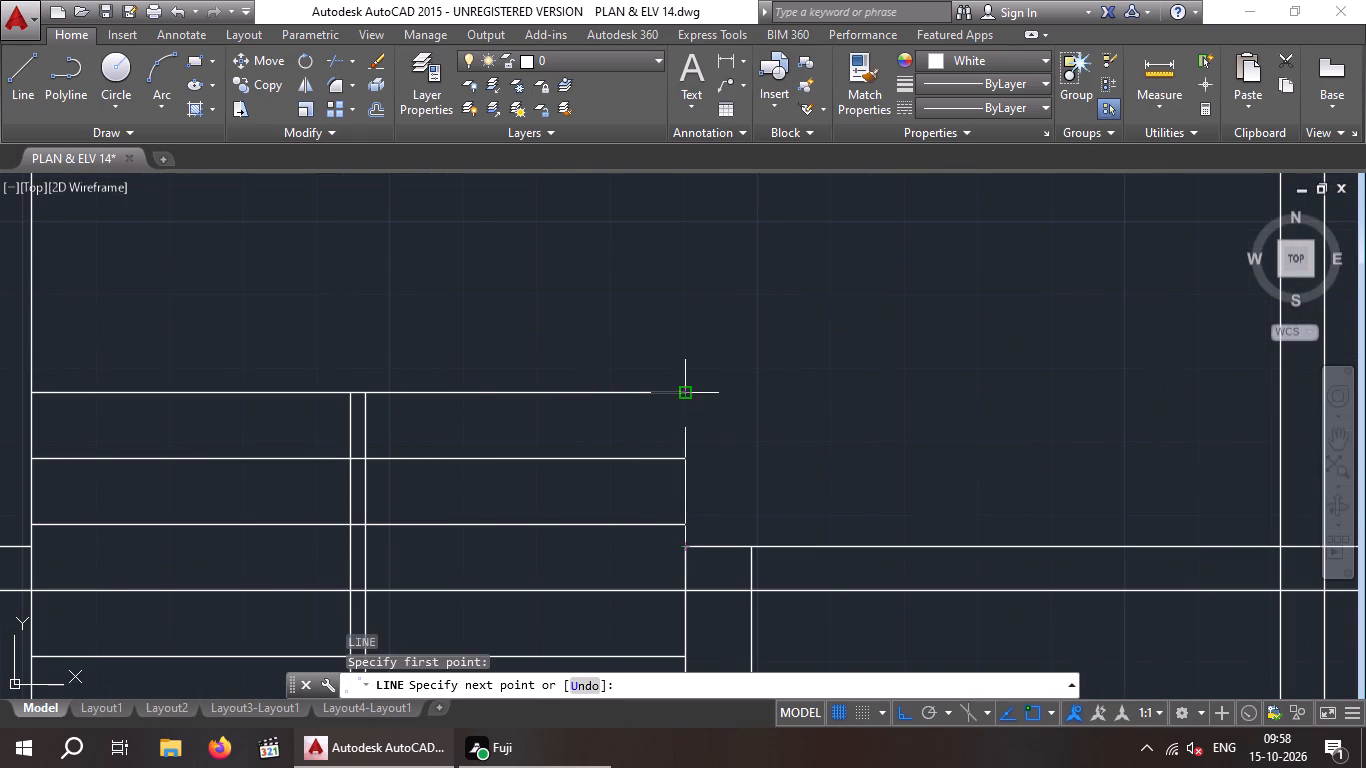
left_click(687, 391)
key("Escape")
key("Escape")
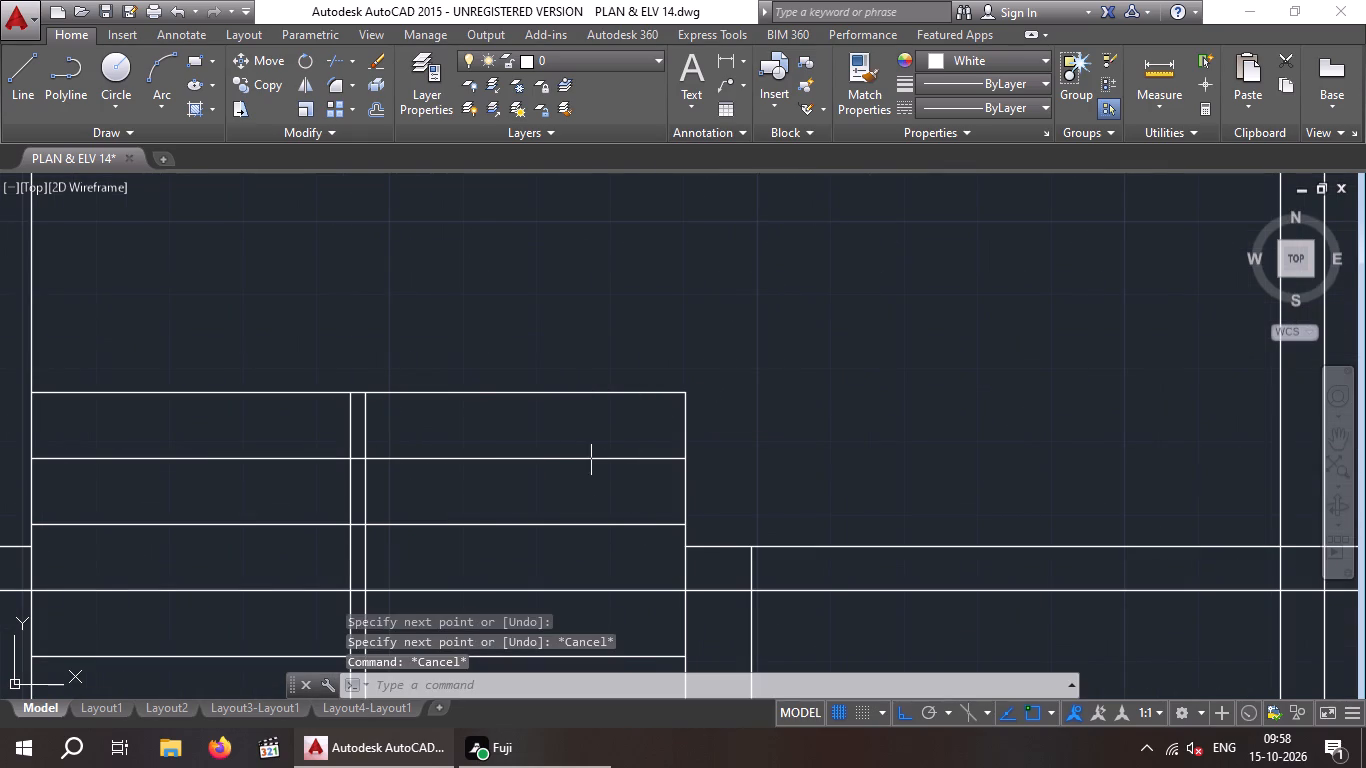
Trim the upper seven tread lines below the top tread out of the gap between the stair's two vertical centre lines.
scroll(453, 432, "down", 2)
middle_click_drag(466, 452, 464, 417)
scroll(464, 417, "down", 1)
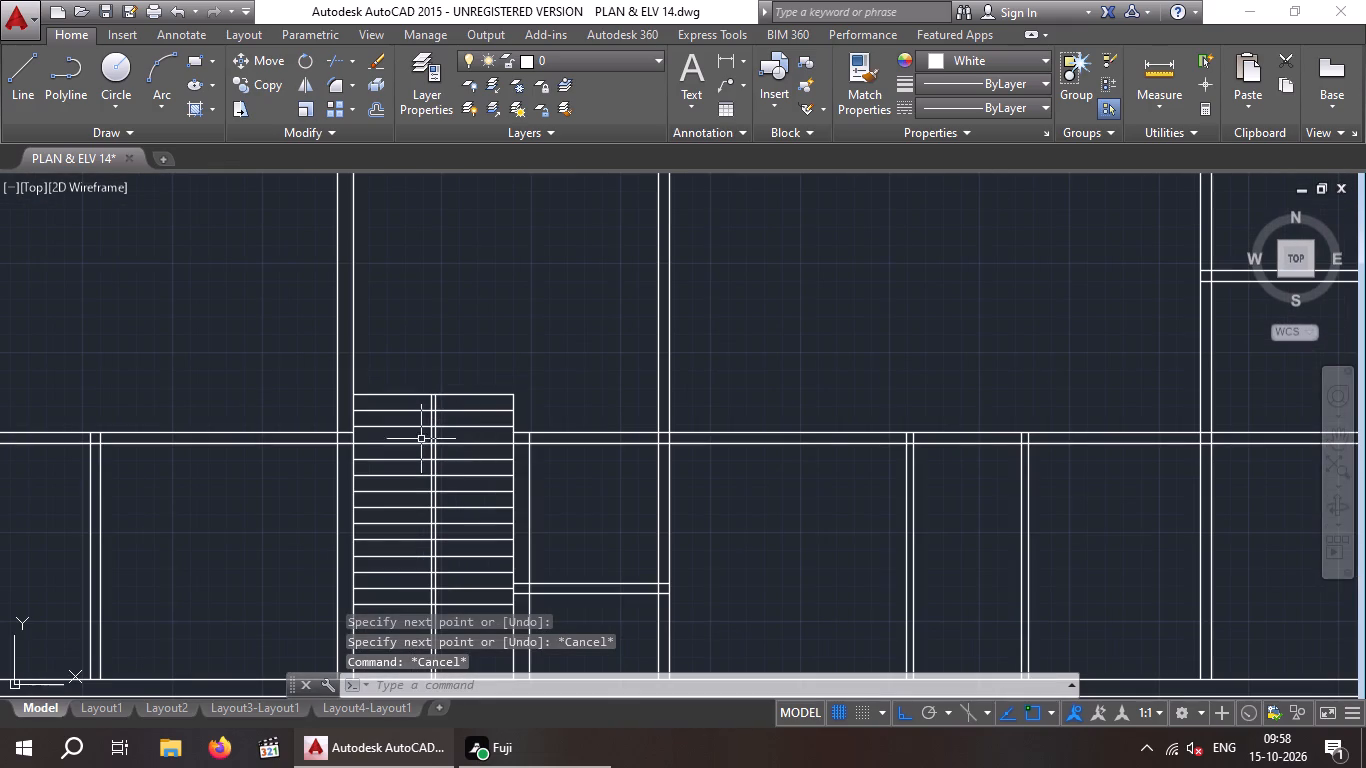
type("TR")
key("space")
key("space")
scroll(433, 418, "up", 4)
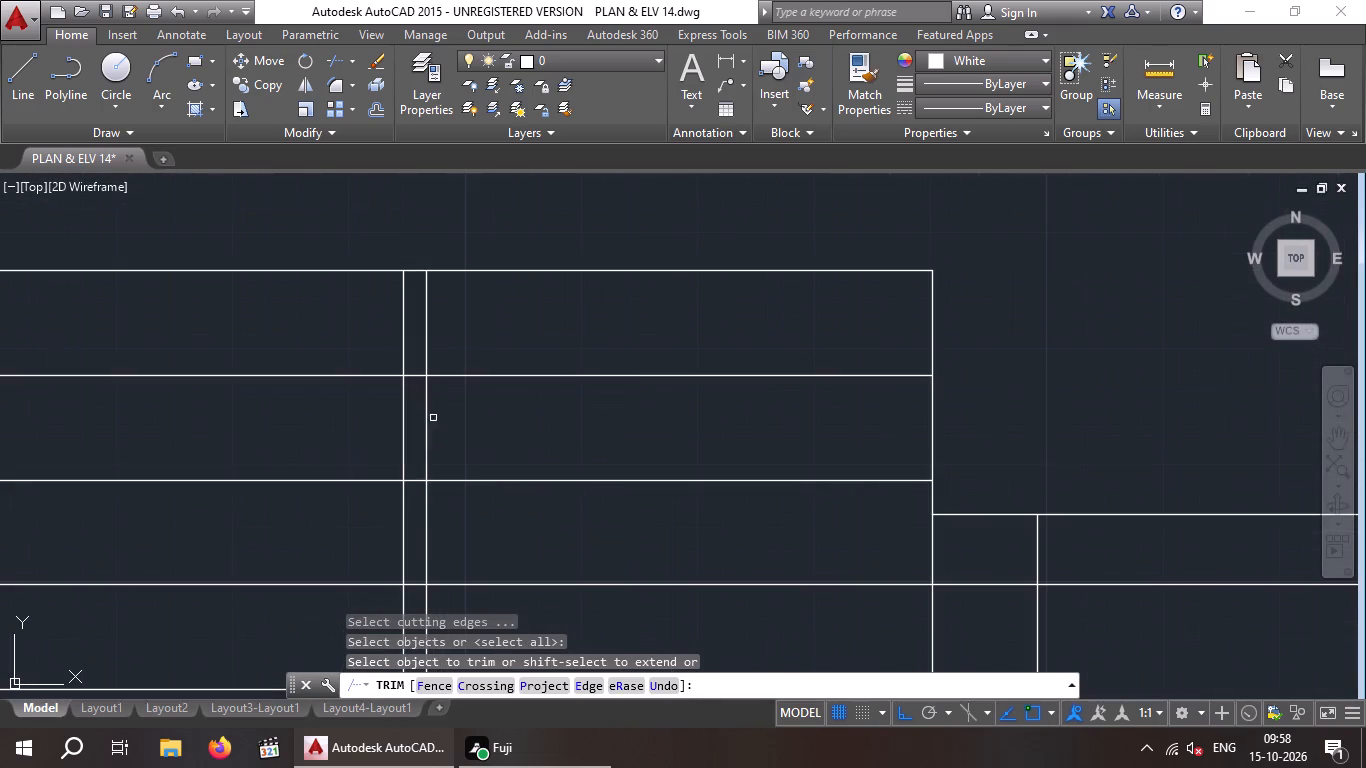
left_click_drag(413, 360, 413, 382)
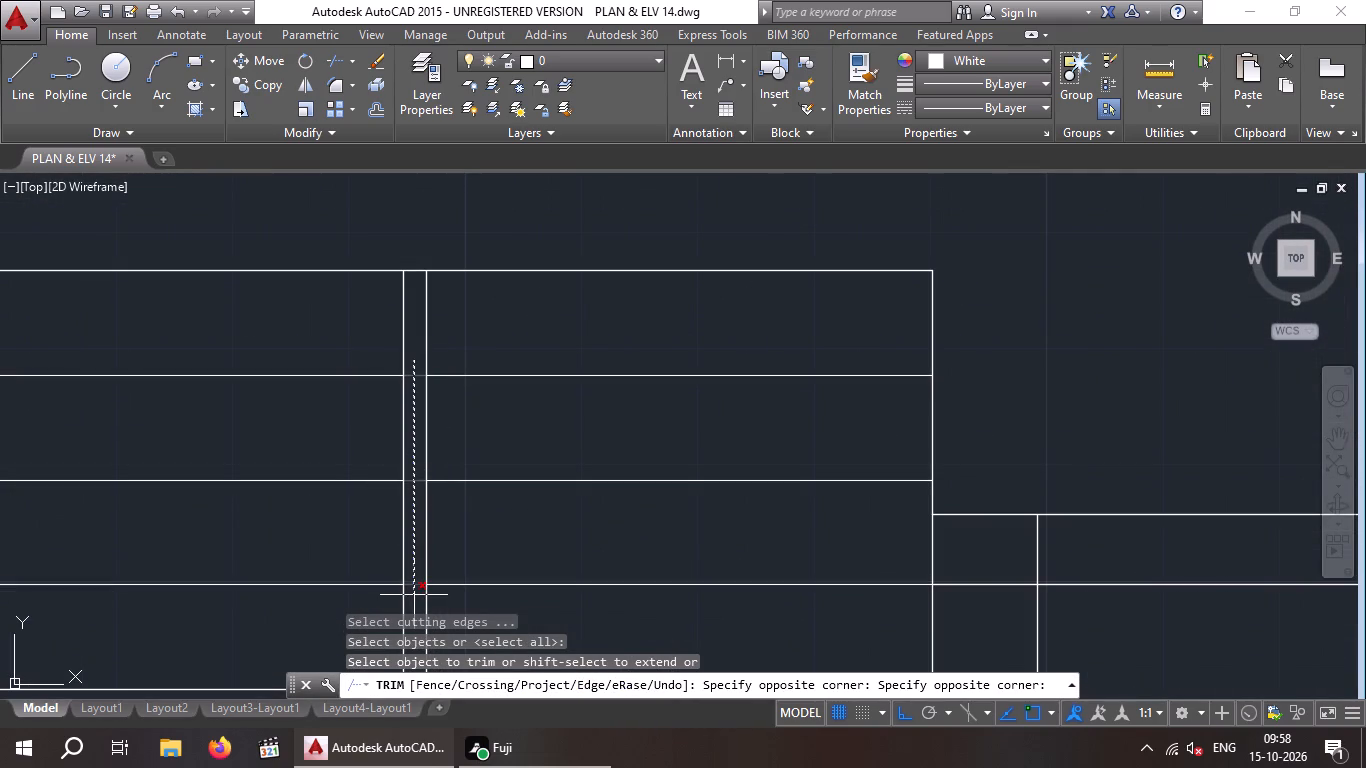
left_click(414, 595)
middle_click_drag(410, 577, 437, 291)
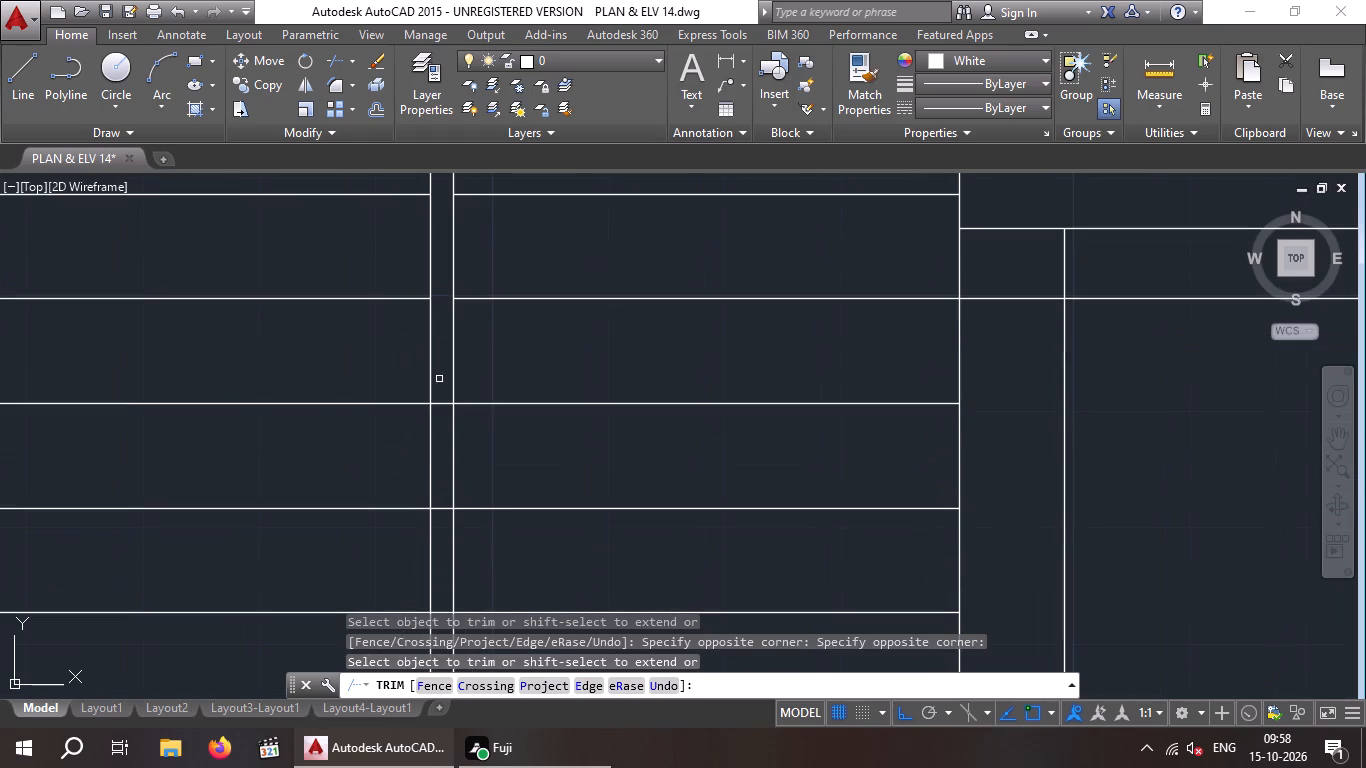
middle_click_drag(432, 417, 443, 291)
left_click_drag(453, 265, 453, 292)
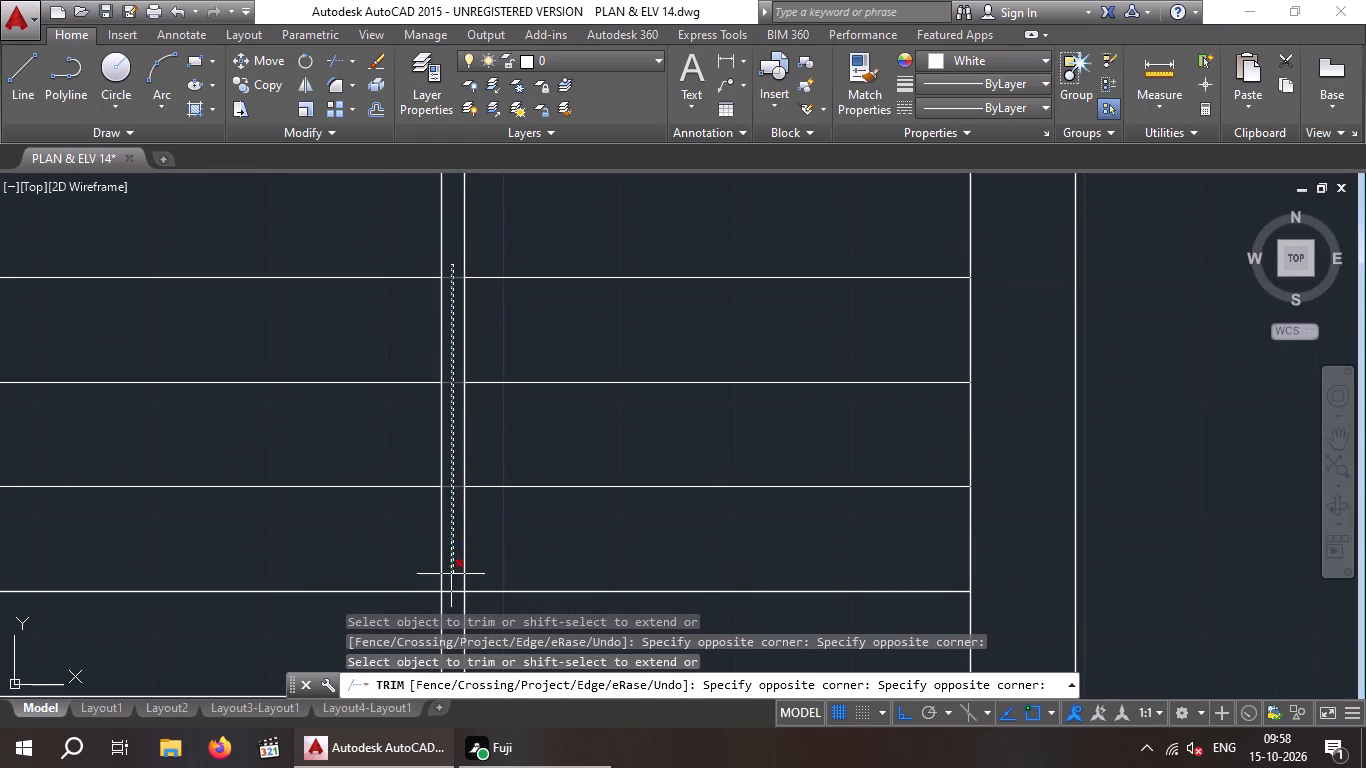
left_click(451, 600)
Trim the next five tread lines out of the gap between the centre lines, leaving the bottom tread line whole.
middle_click_drag(448, 579, 445, 335)
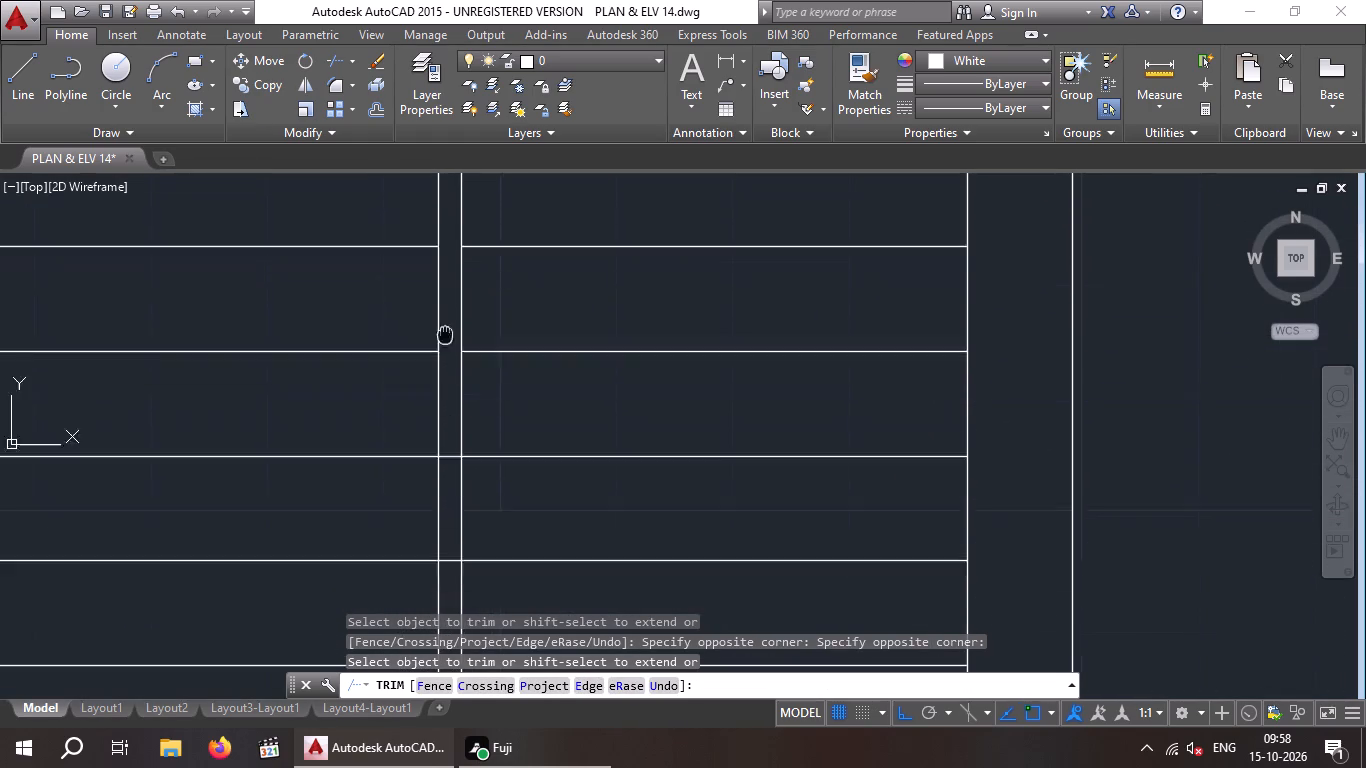
middle_click_drag(445, 335, 445, 170)
left_click_drag(450, 264, 450, 278)
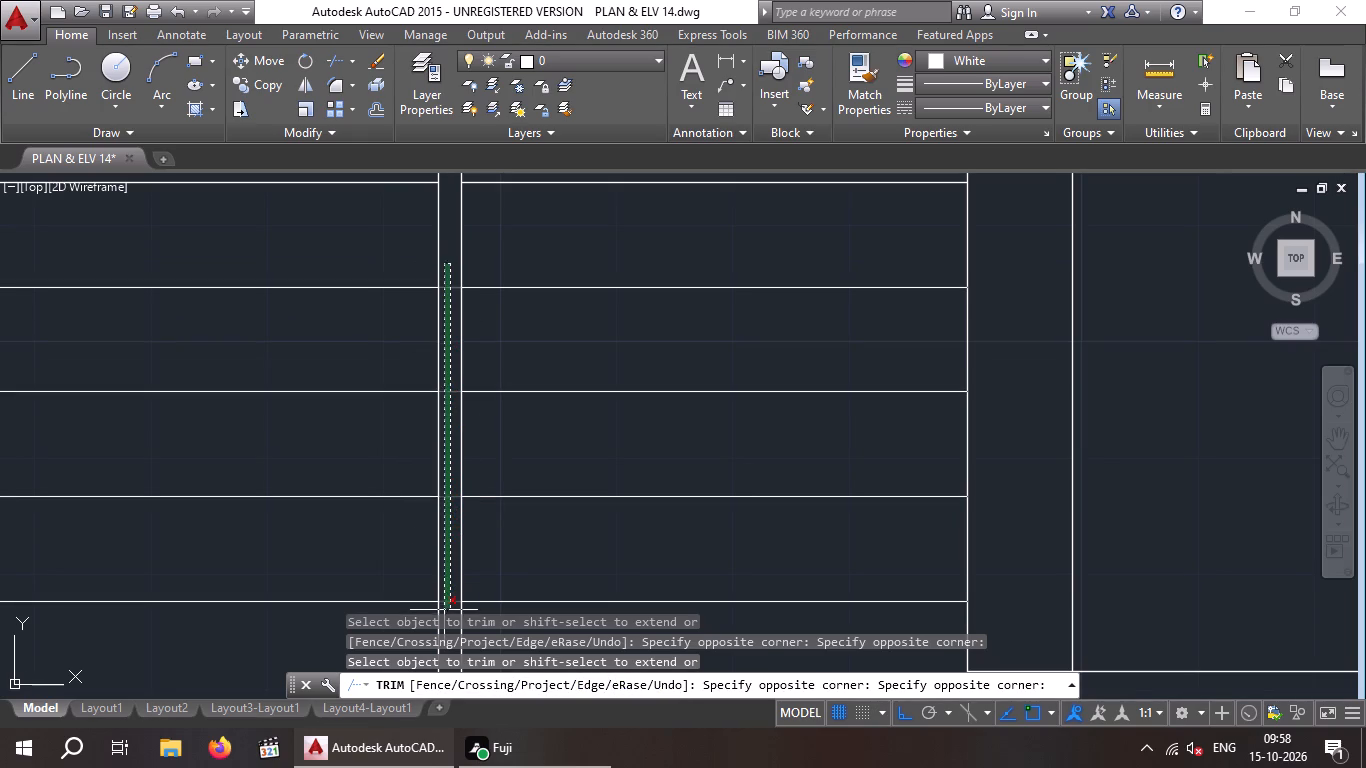
left_click(444, 613)
middle_click_drag(445, 571, 441, 161)
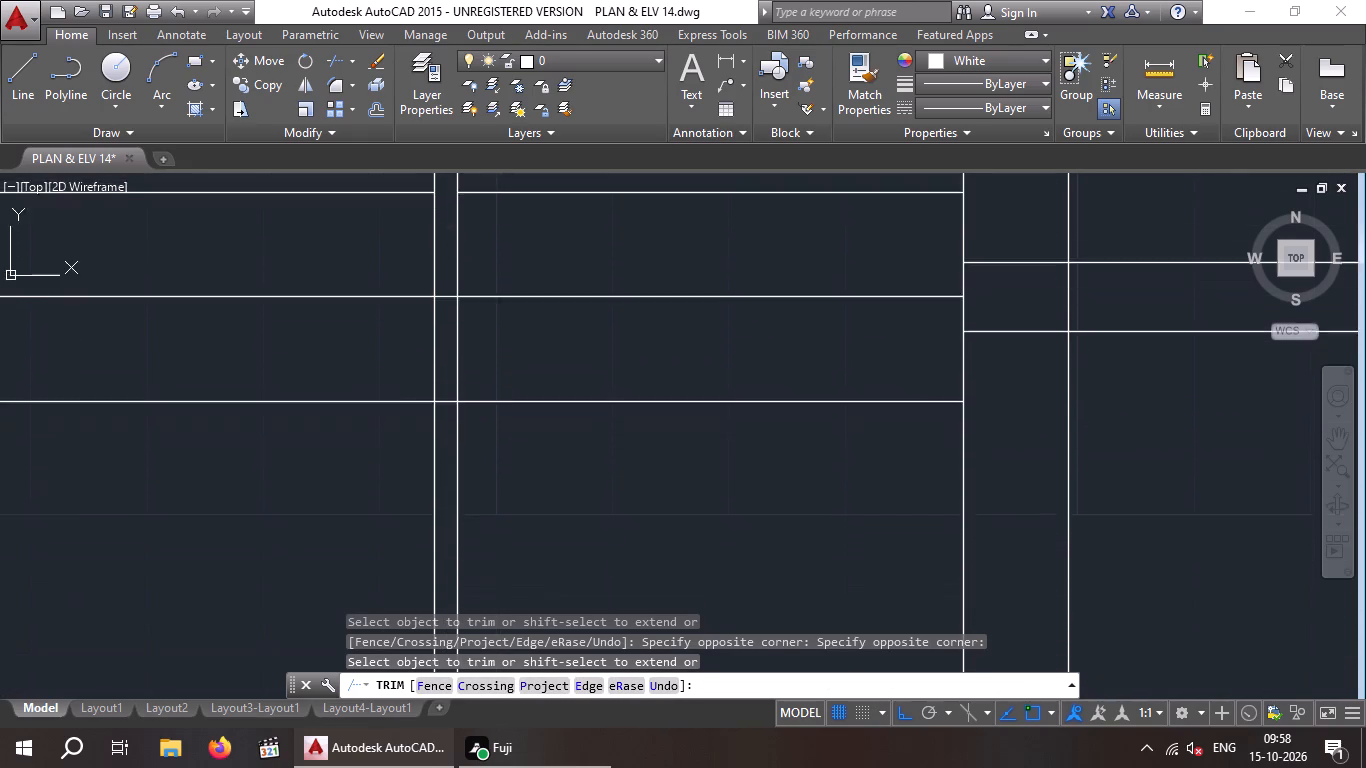
middle_click_drag(441, 161, 441, 141)
scroll(447, 285, "down", 2)
scroll(446, 282, "up", 2)
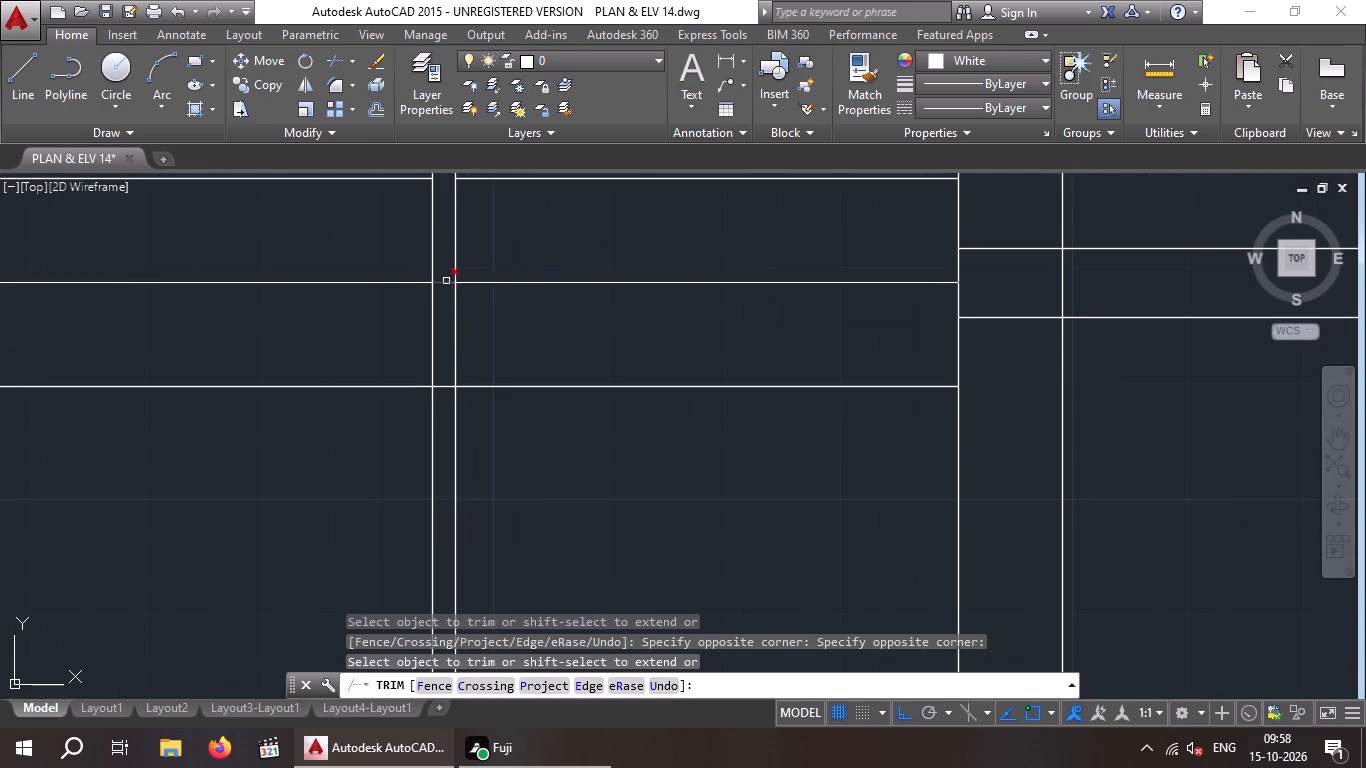
left_click_drag(445, 262, 445, 289)
left_click(443, 296)
scroll(447, 297, "down", 2)
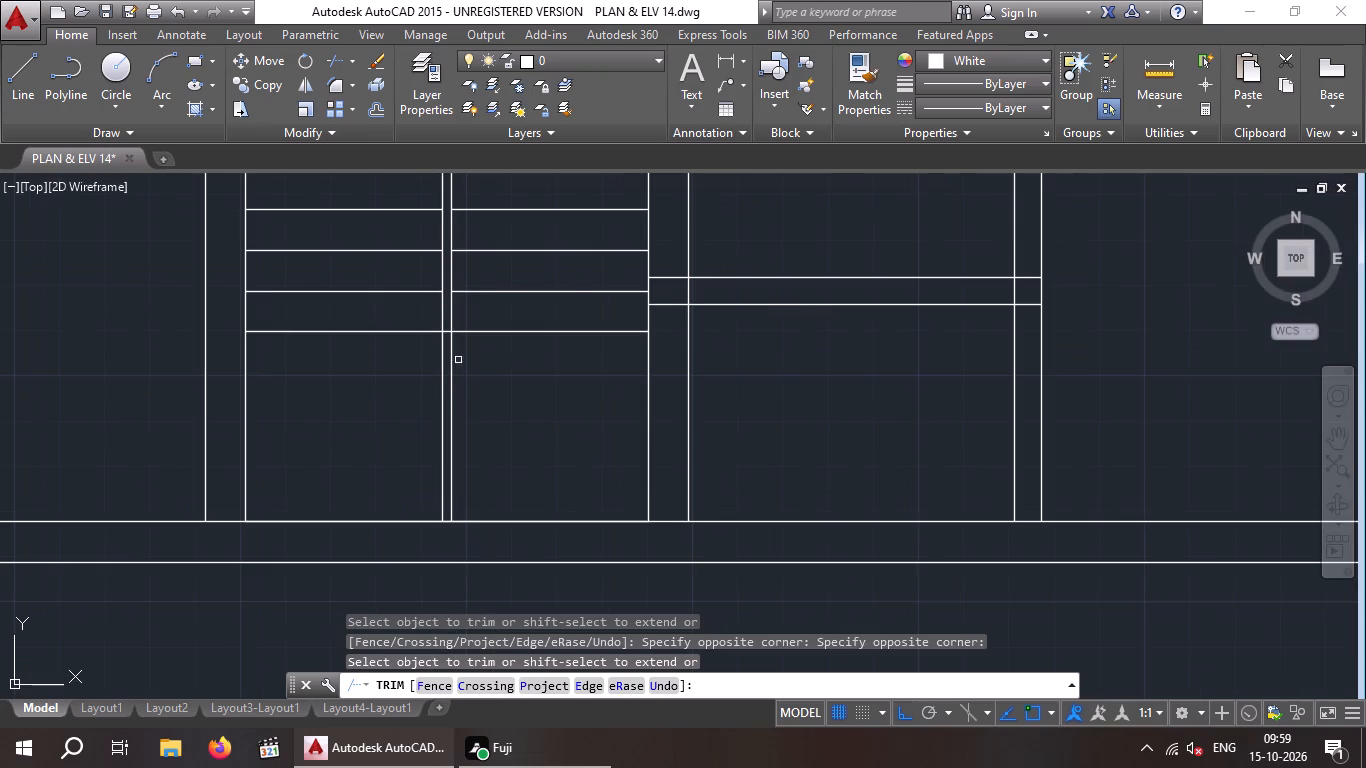
Trim the two vertical centre lines where they extend below the stair's bottom tread line.
scroll(483, 401, "down", 1)
left_click_drag(503, 401, 475, 408)
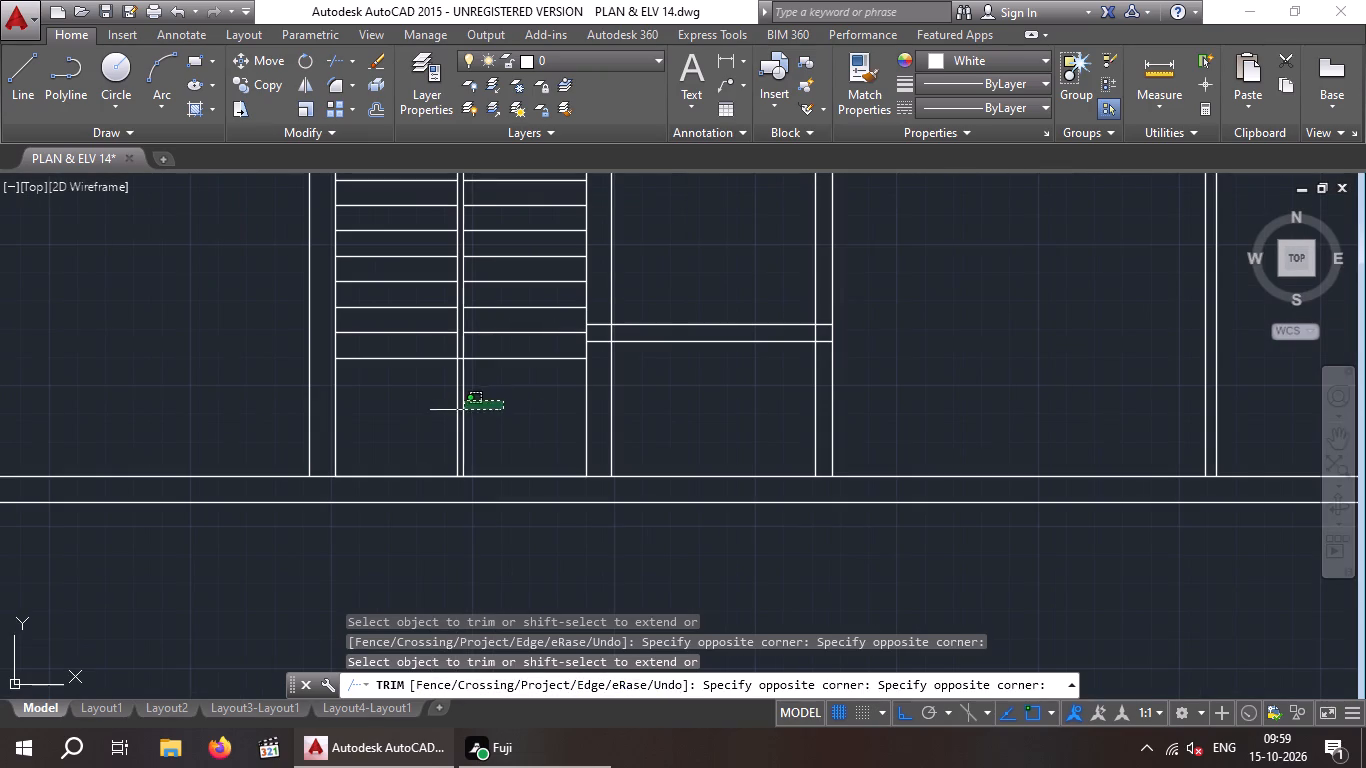
left_click(441, 414)
scroll(468, 414, "down", 2)
middle_click(466, 413)
key("Escape")
key("Escape")
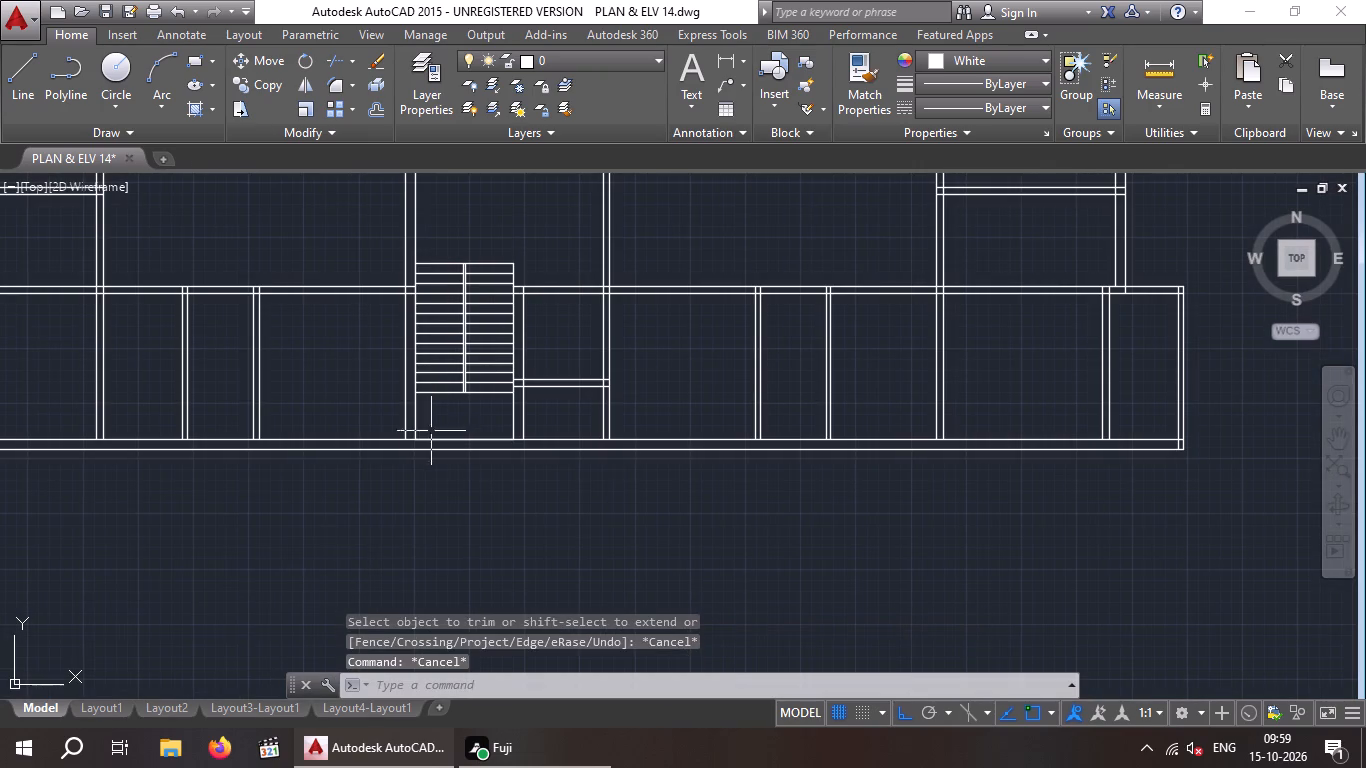
Draw a vertical line about 13'-3" long through the middle of the right flight, from above the top tread into the lower landing.
middle_click_drag(454, 505, 413, 538)
middle_click(397, 551)
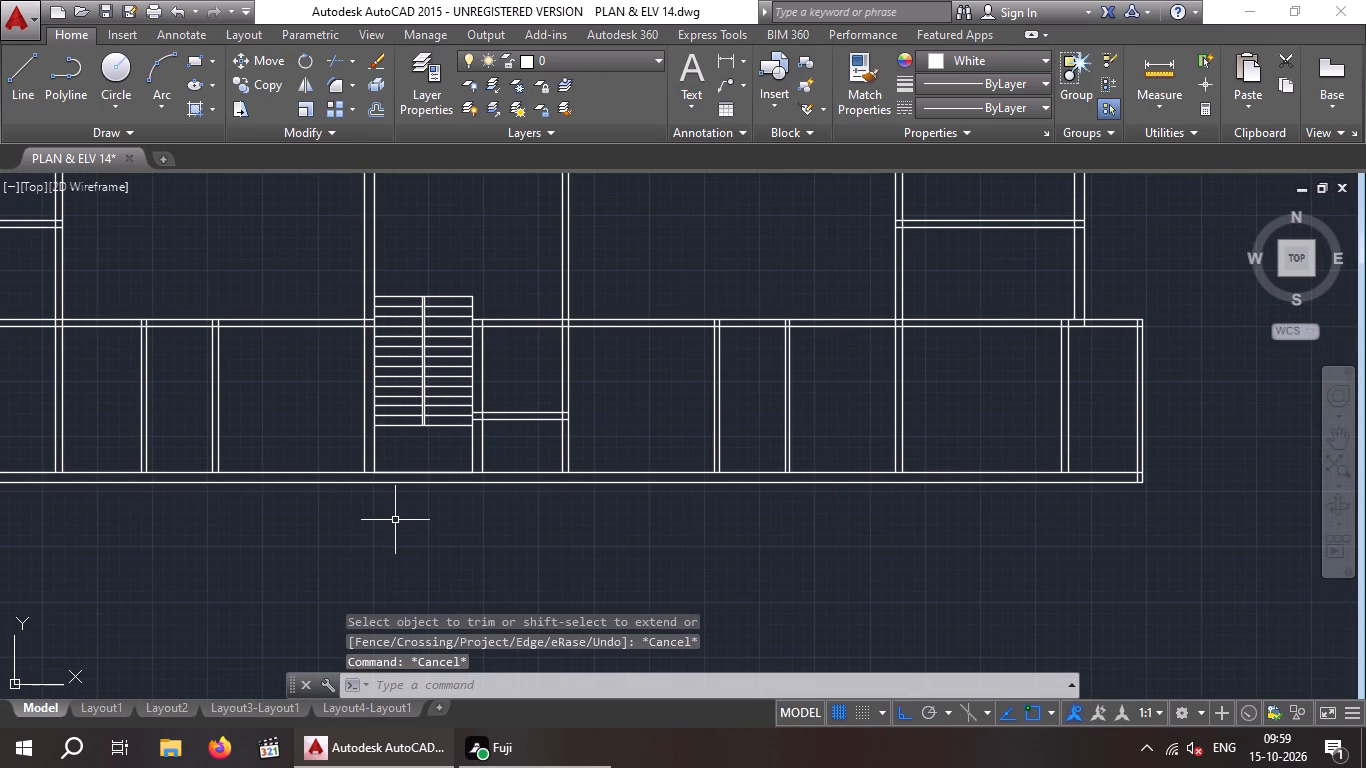
key("Escape")
key("Escape")
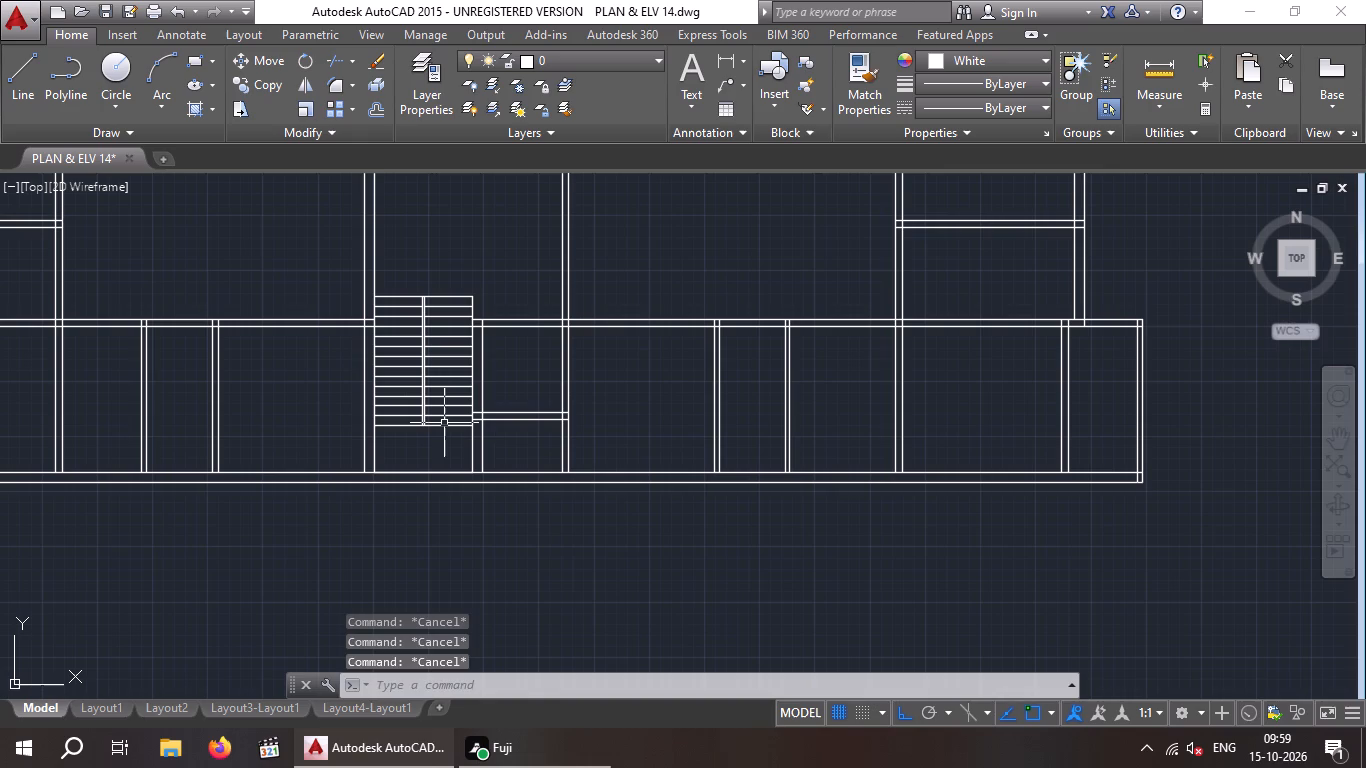
key("l")
key("Return")
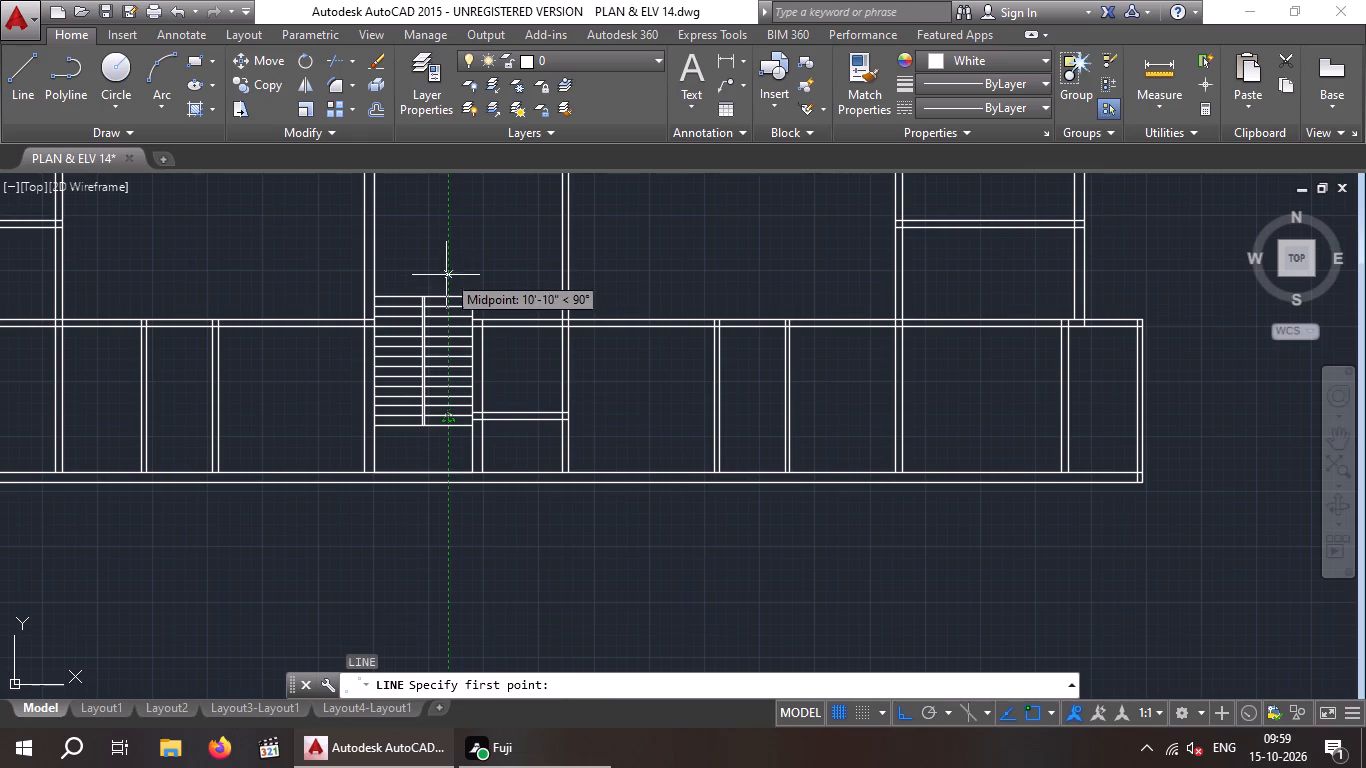
left_click(449, 271)
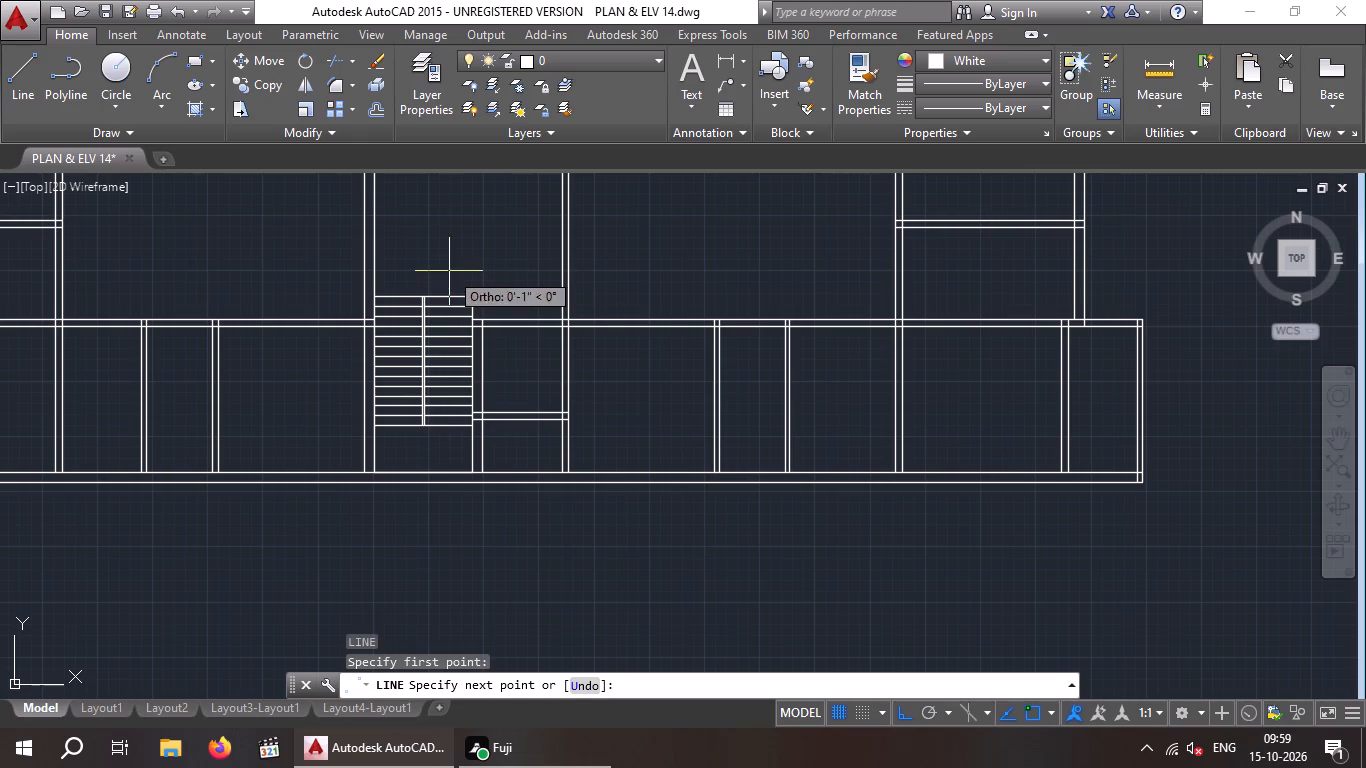
left_click(445, 448)
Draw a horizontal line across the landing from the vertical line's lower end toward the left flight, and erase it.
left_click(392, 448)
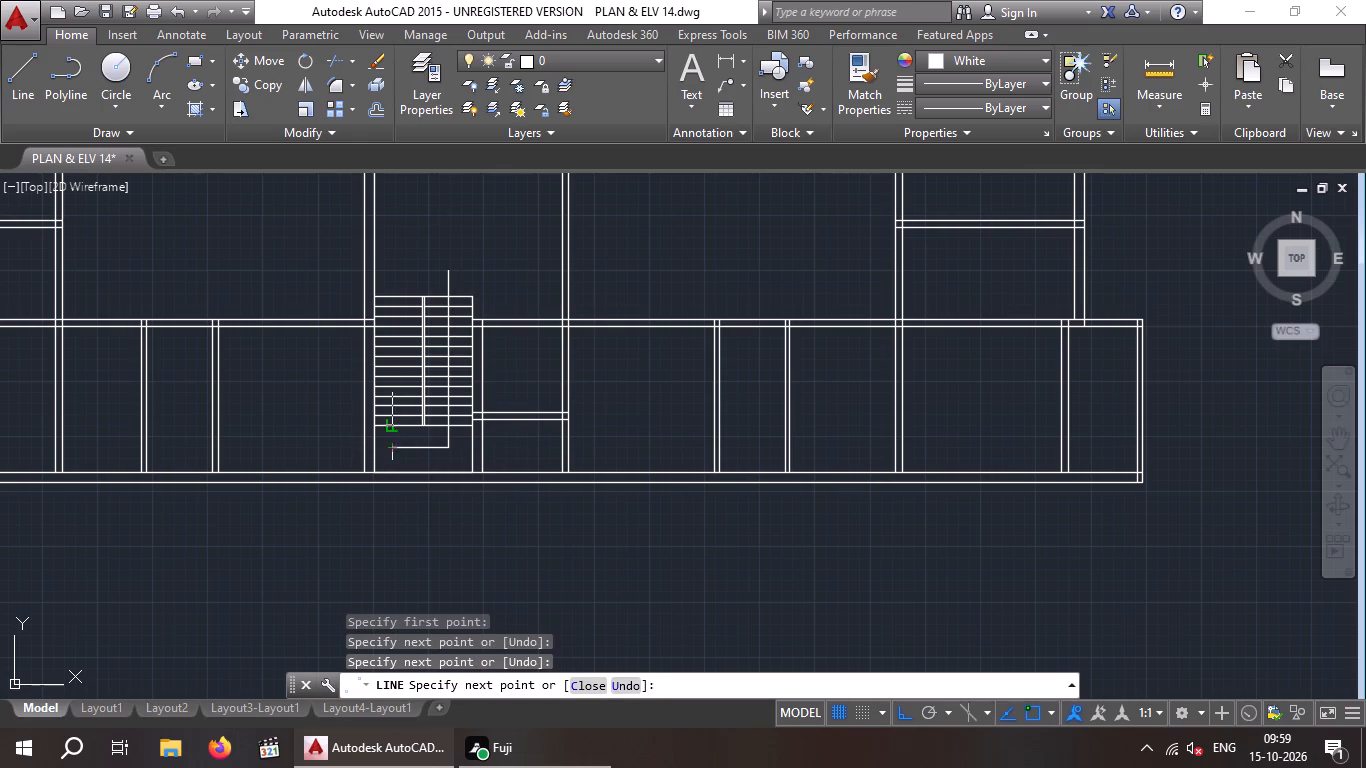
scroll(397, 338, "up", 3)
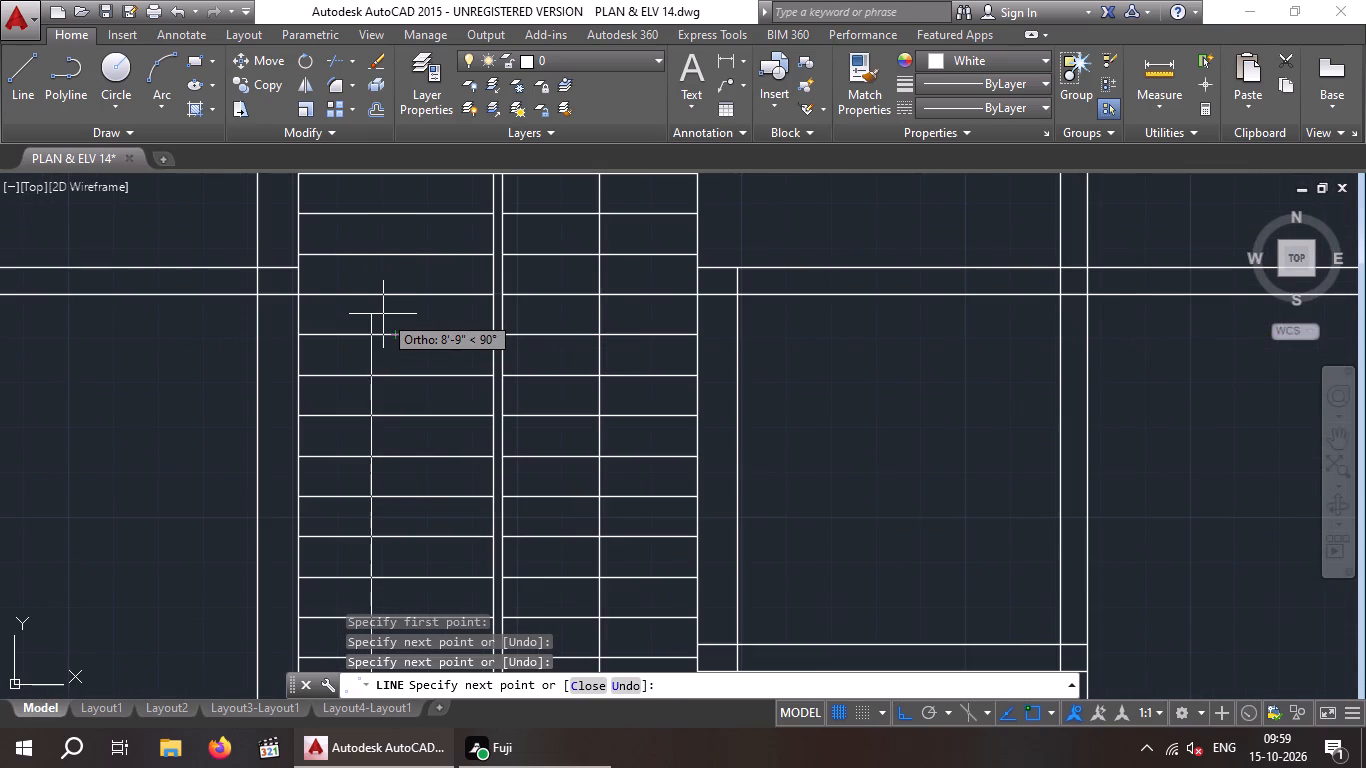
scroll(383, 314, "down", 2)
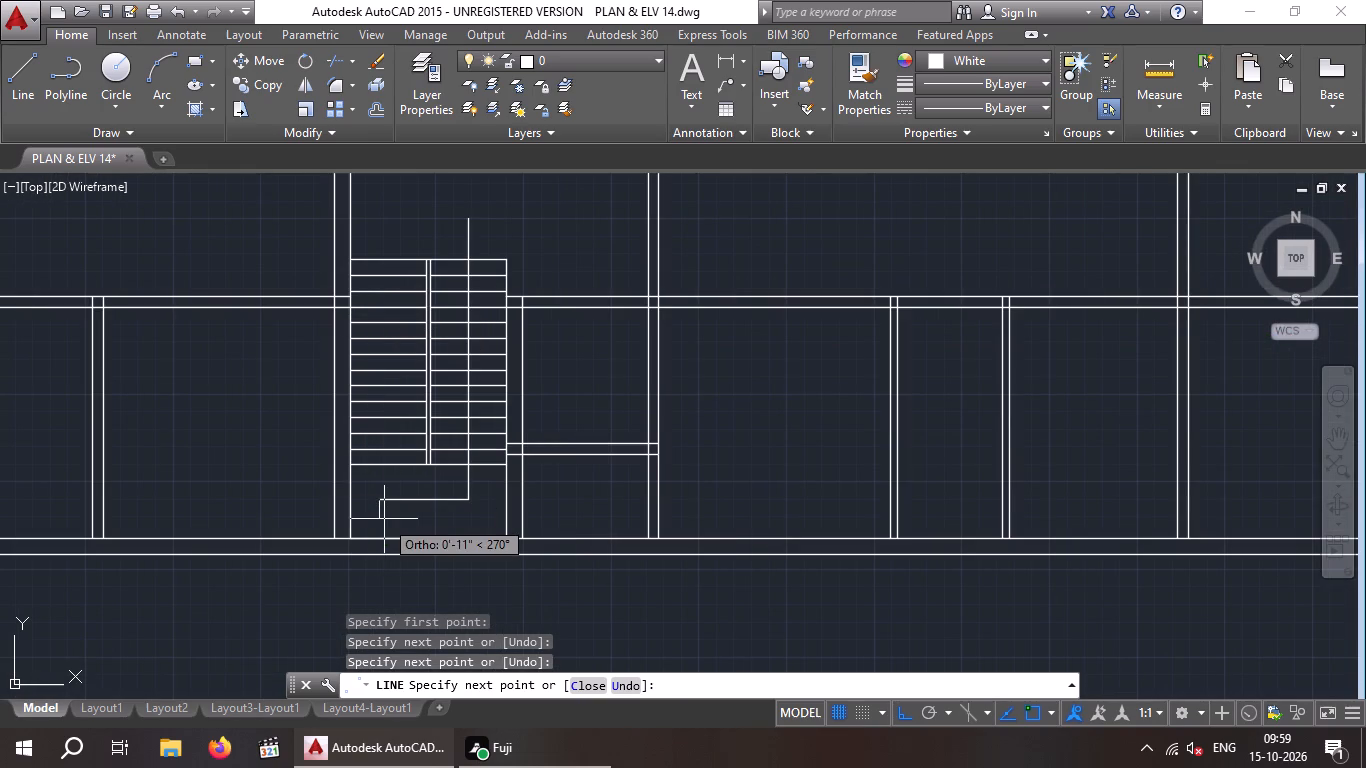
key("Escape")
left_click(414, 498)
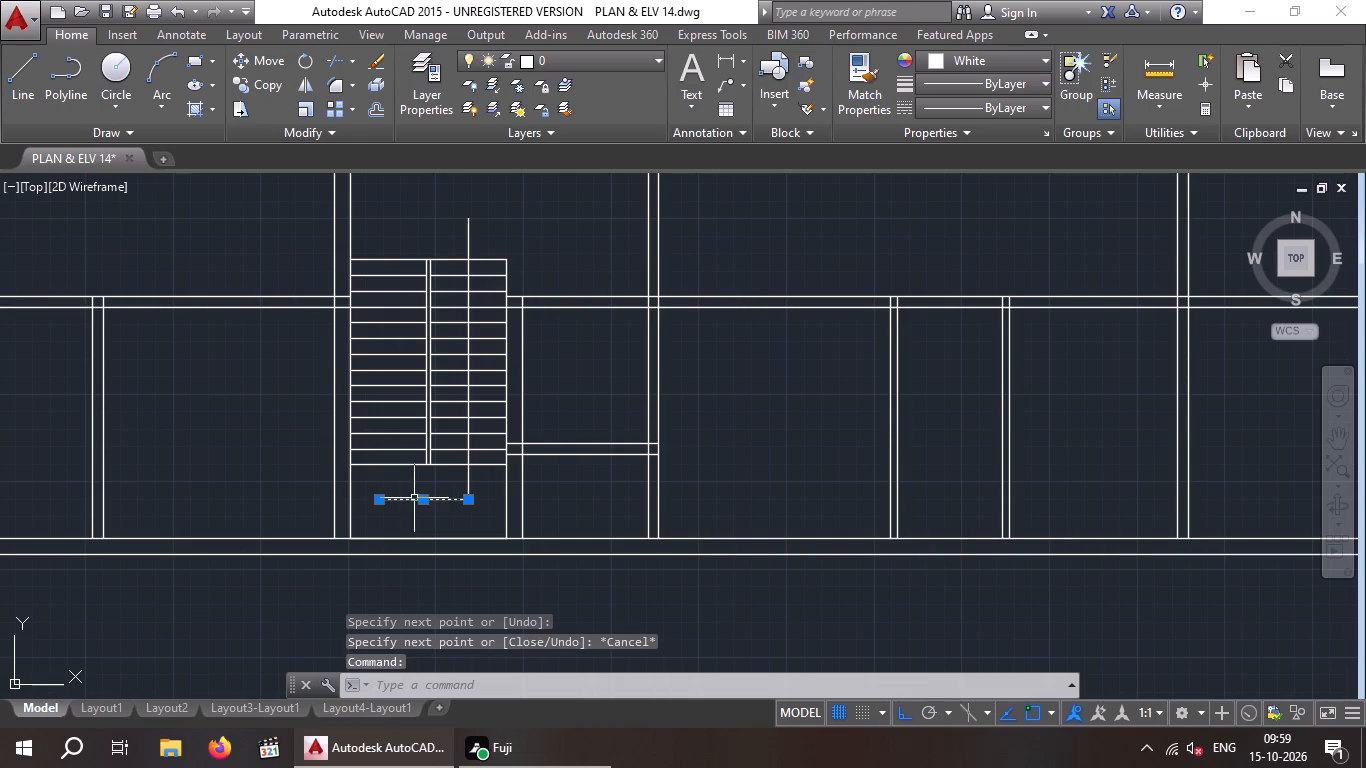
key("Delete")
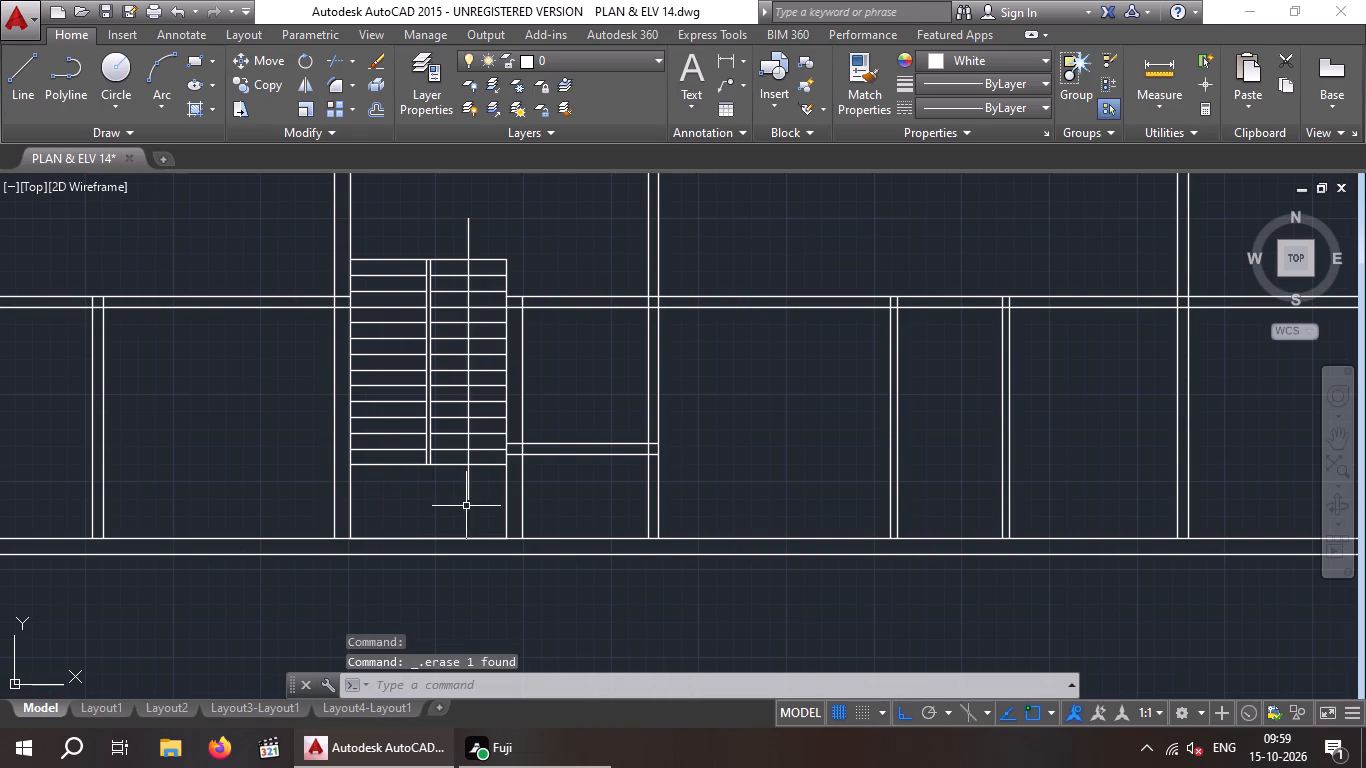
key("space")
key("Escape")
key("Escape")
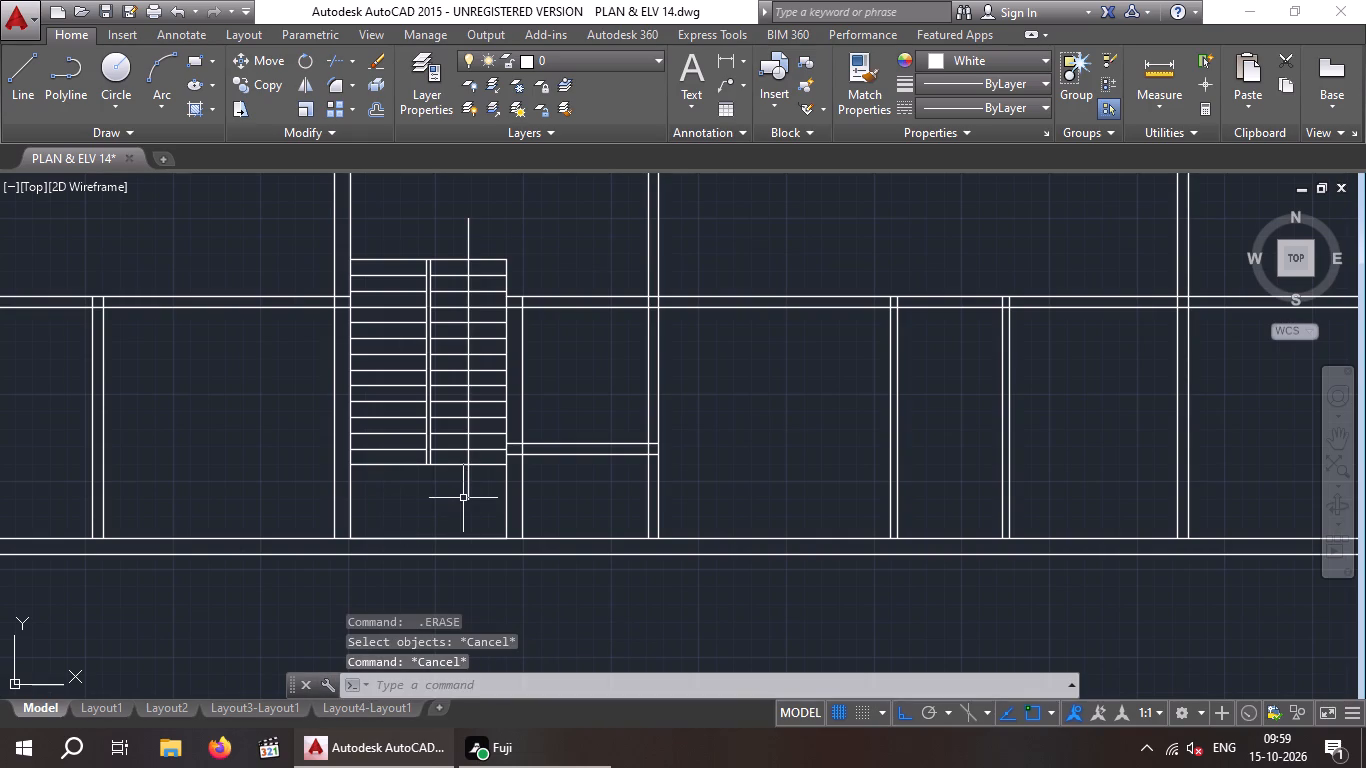
Draw a line from the vertical line's lower end across the landing to the left flight's middle, continuing about 8' up that flight.
key("l")
key("Return")
left_click_drag(467, 499, 450, 502)
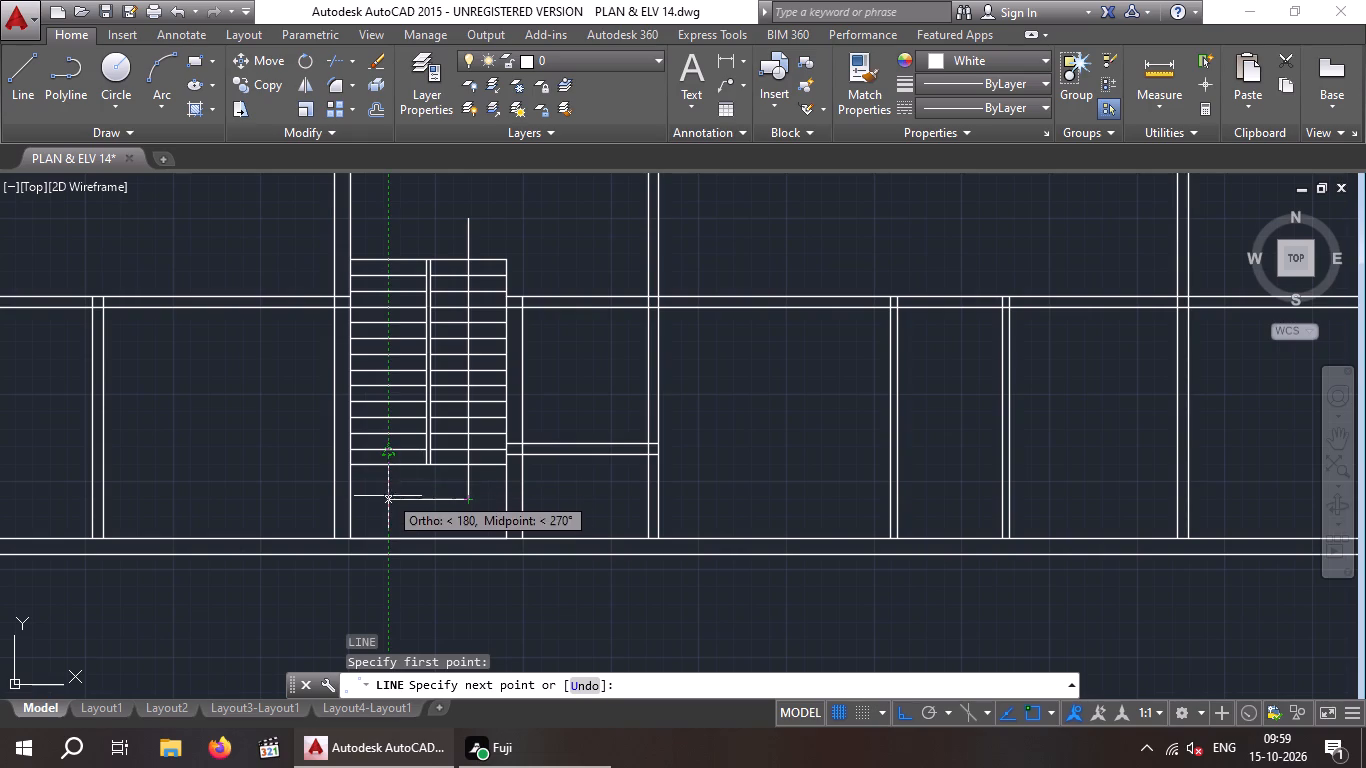
left_click(388, 500)
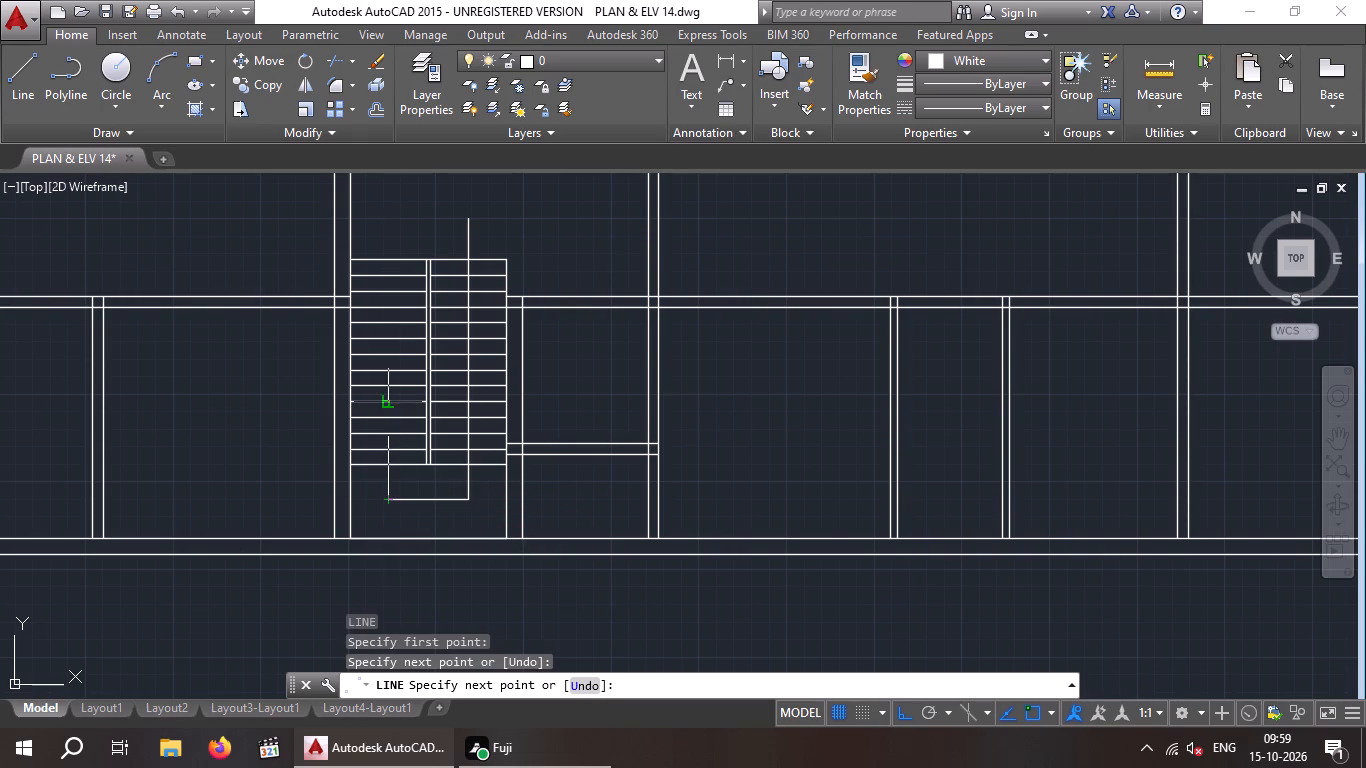
scroll(391, 350, "up", 3)
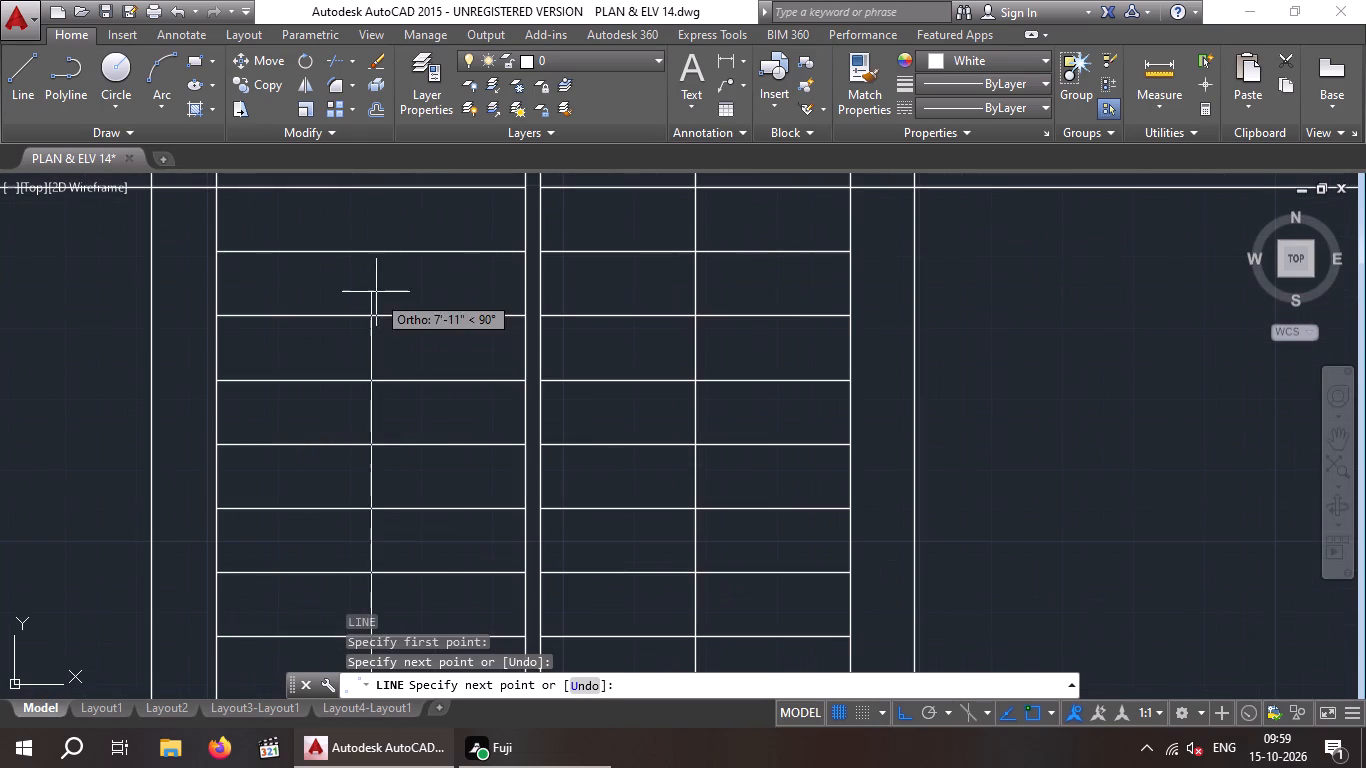
left_click(373, 279)
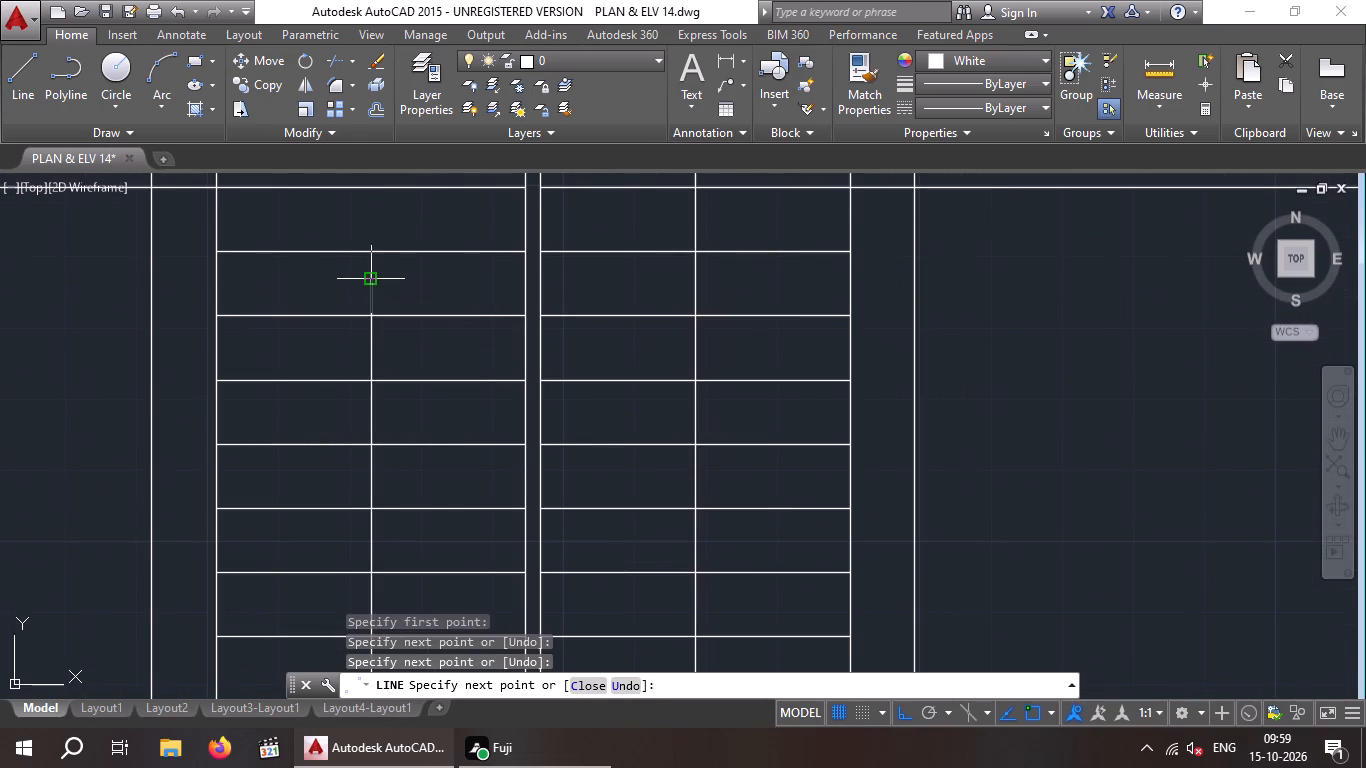
Draw an open arrowhead of two slanted lines at the upper end of the left flight's direction line, with Ortho temporarily off.
key("F8")
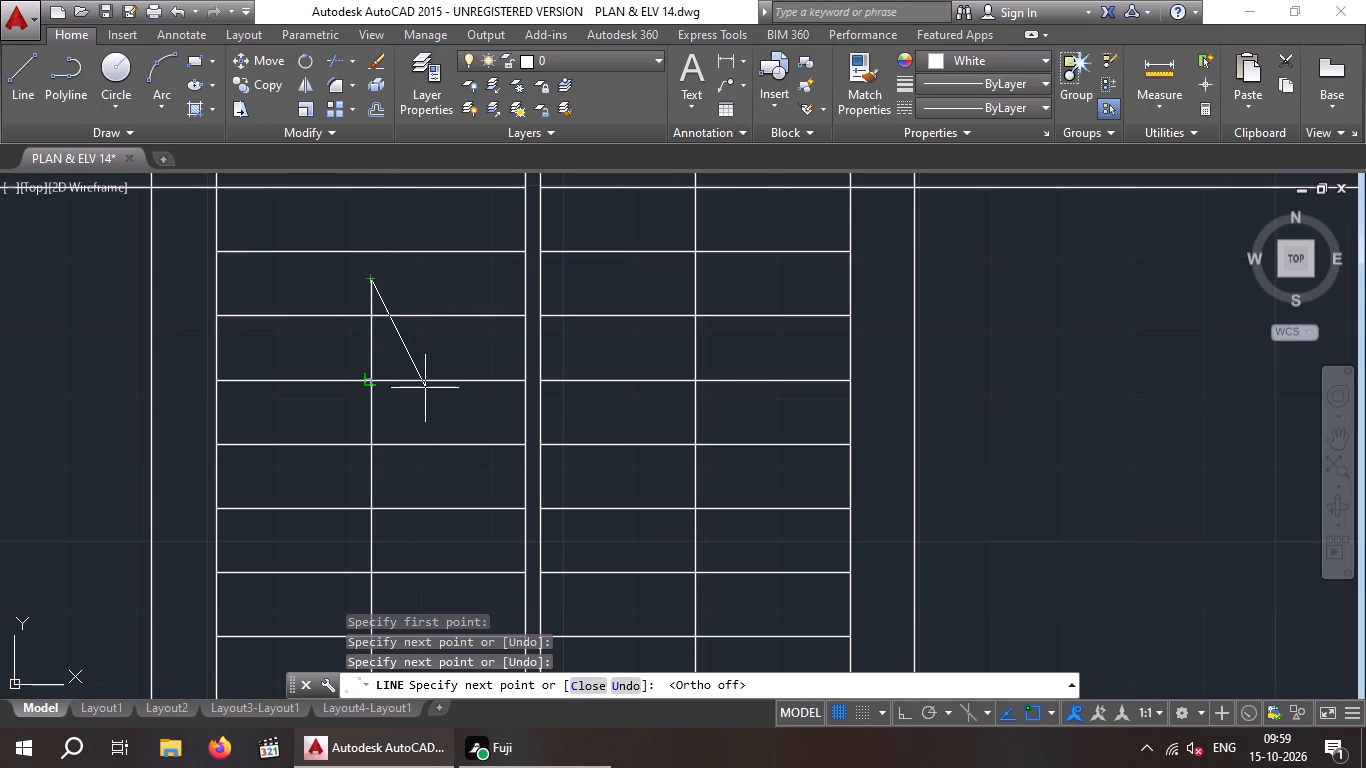
left_click(468, 437)
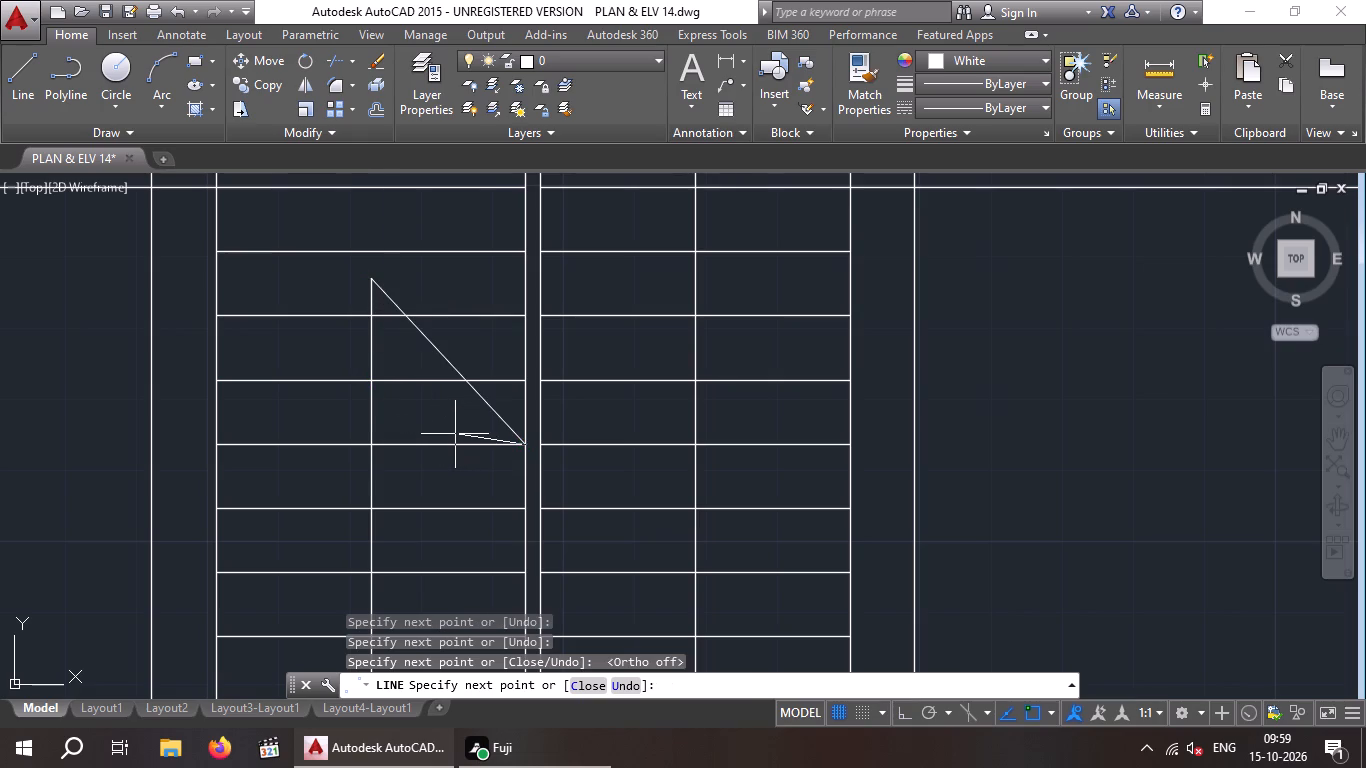
key("ctrl+z")
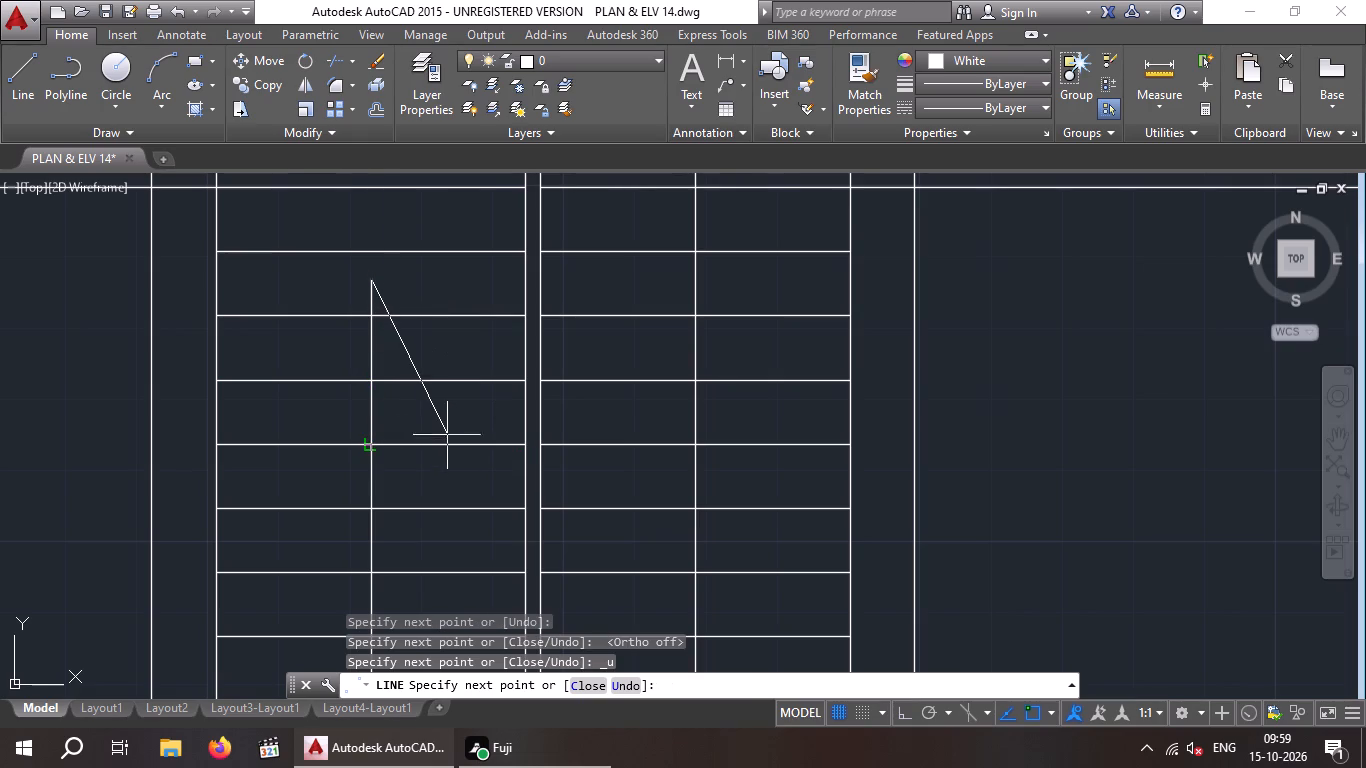
left_click(449, 416)
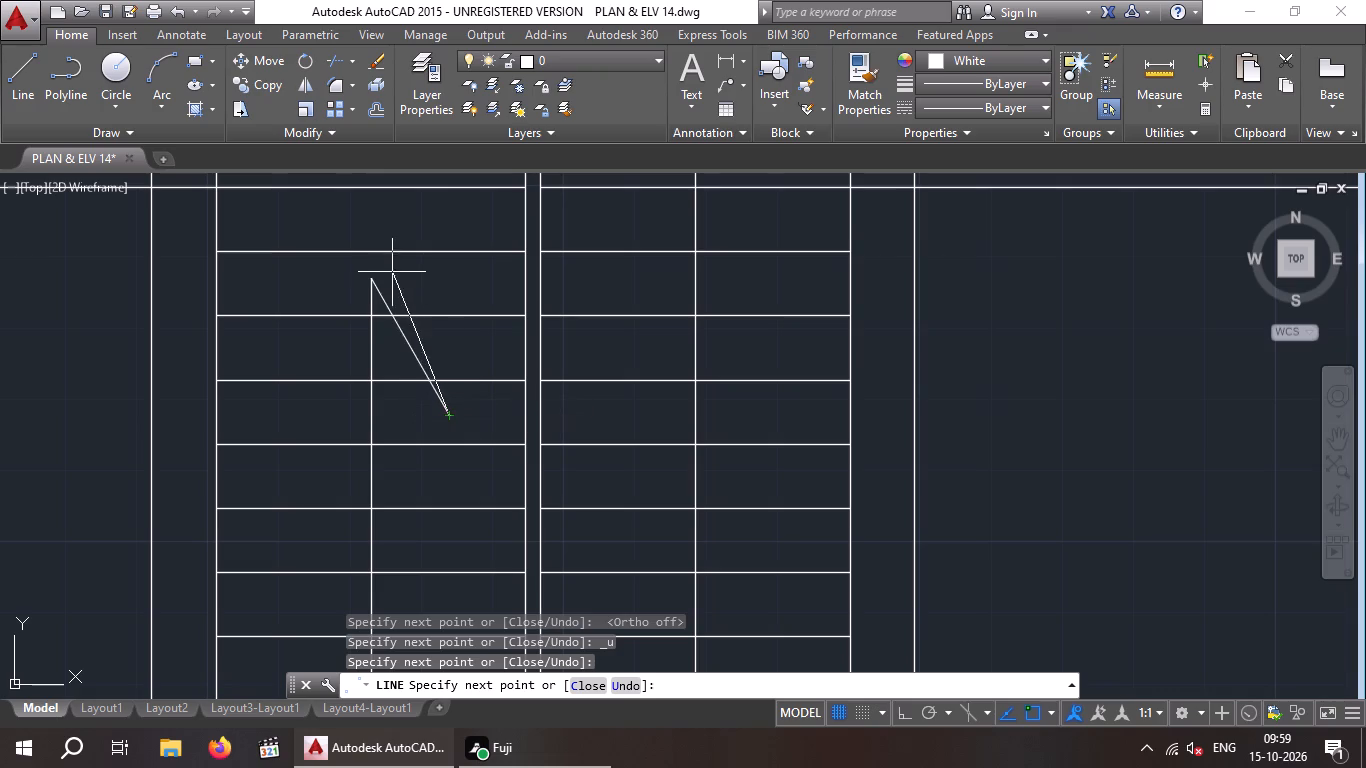
key("space")
key("space")
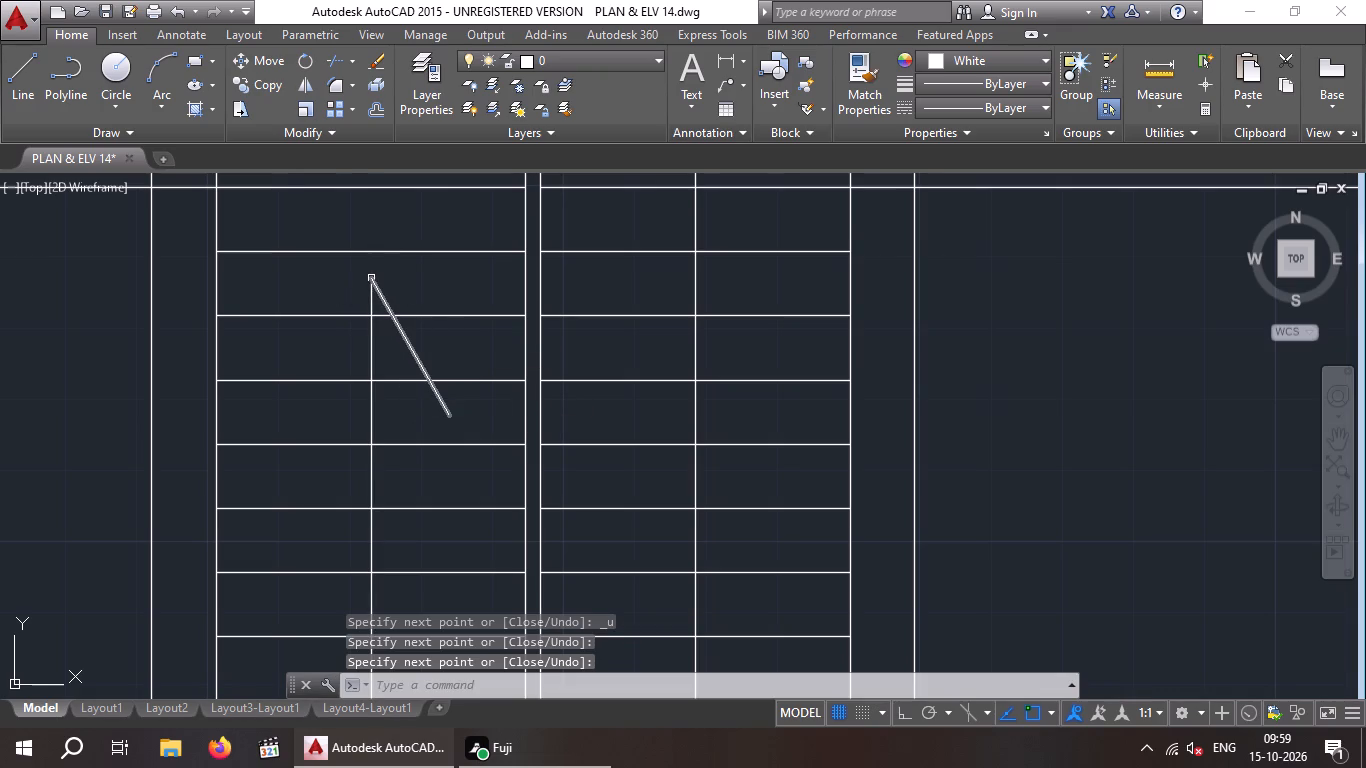
left_click(371, 278)
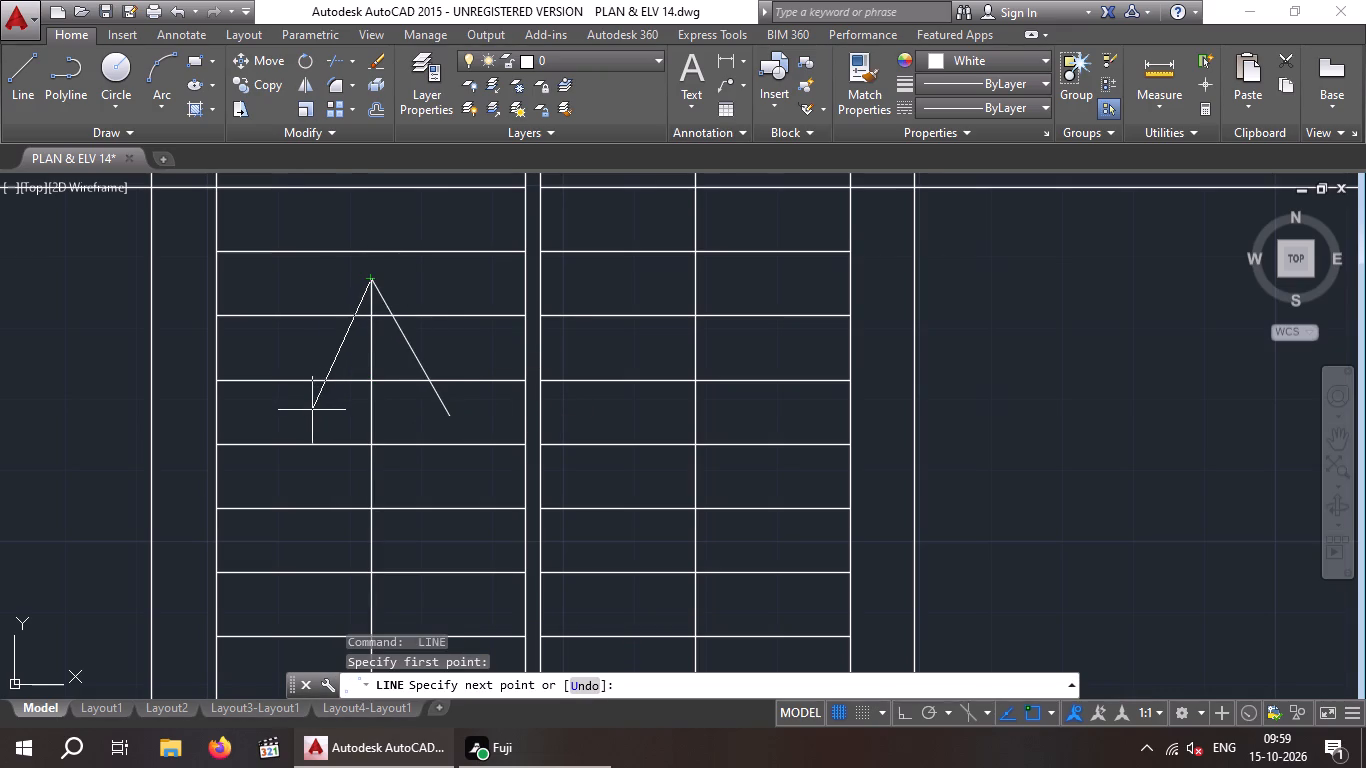
left_click(306, 414)
key("Escape")
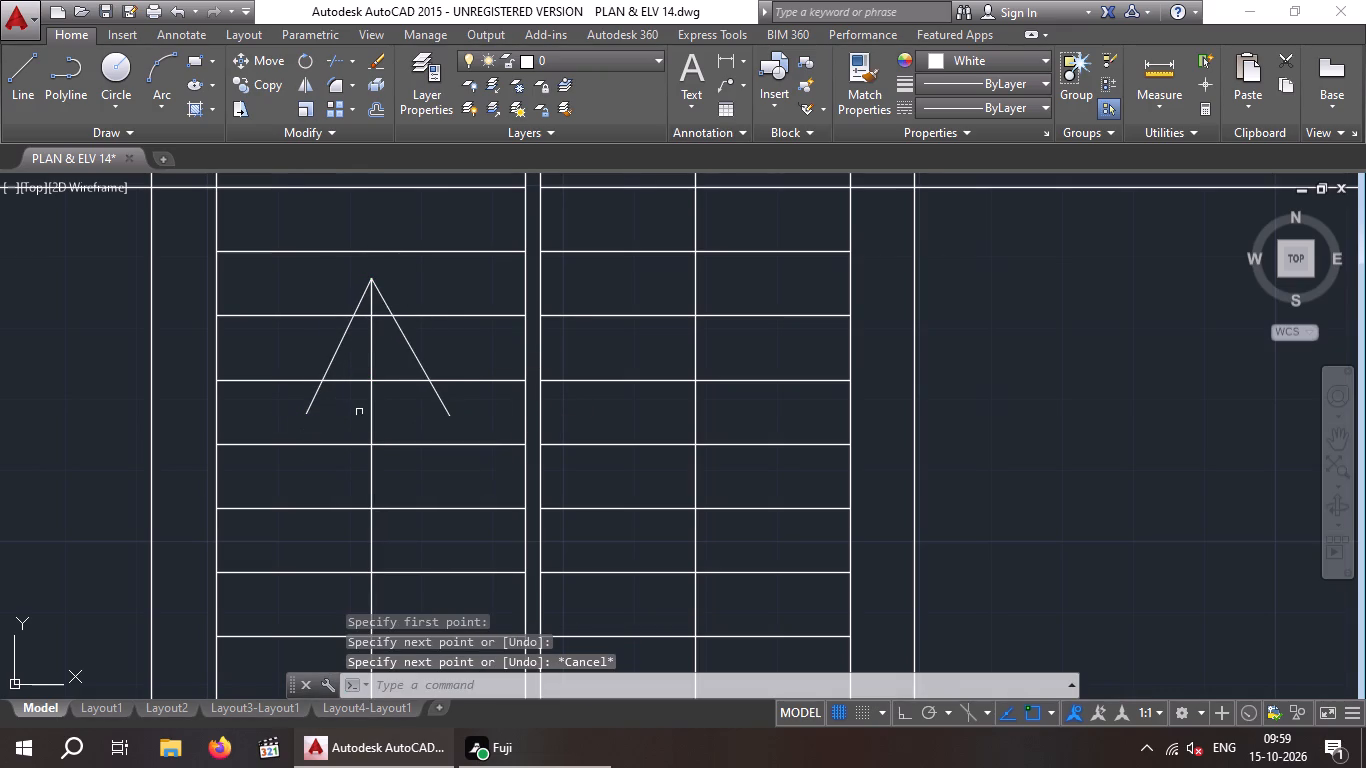
key("F8")
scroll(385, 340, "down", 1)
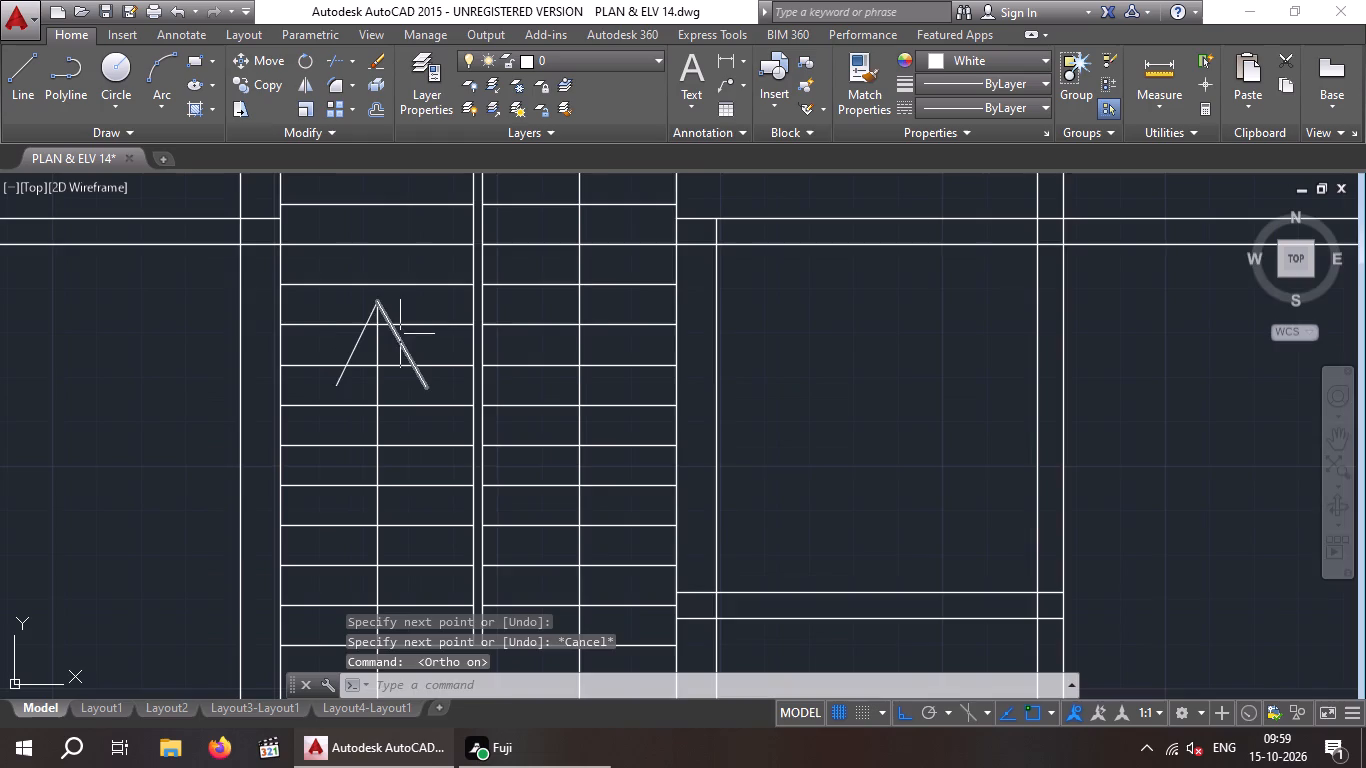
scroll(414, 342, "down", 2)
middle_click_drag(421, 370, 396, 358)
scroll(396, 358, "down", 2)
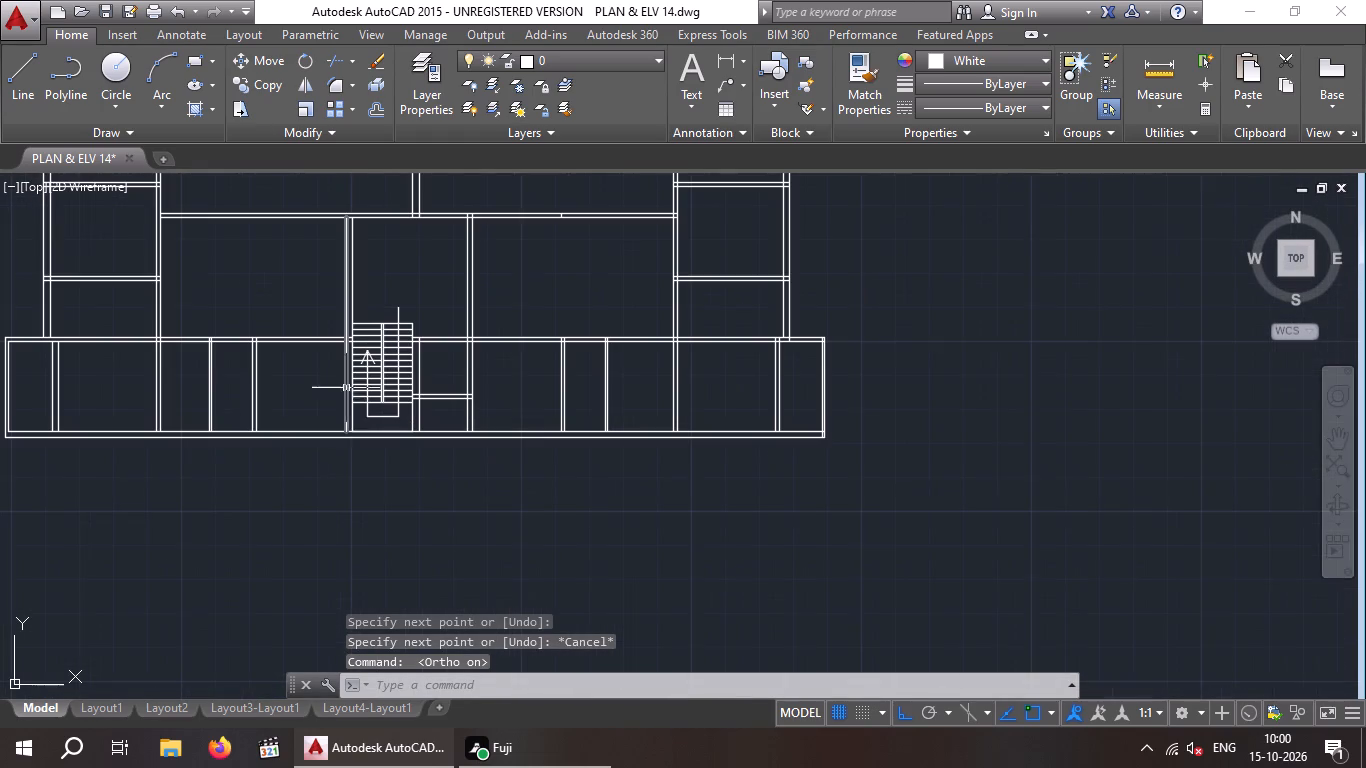
Look over the whole floor plan and the lower row of rooms beside the staircase.
middle_click_drag(405, 461, 354, 359)
scroll(428, 389, "down", 1)
middle_click_drag(420, 391, 421, 427)
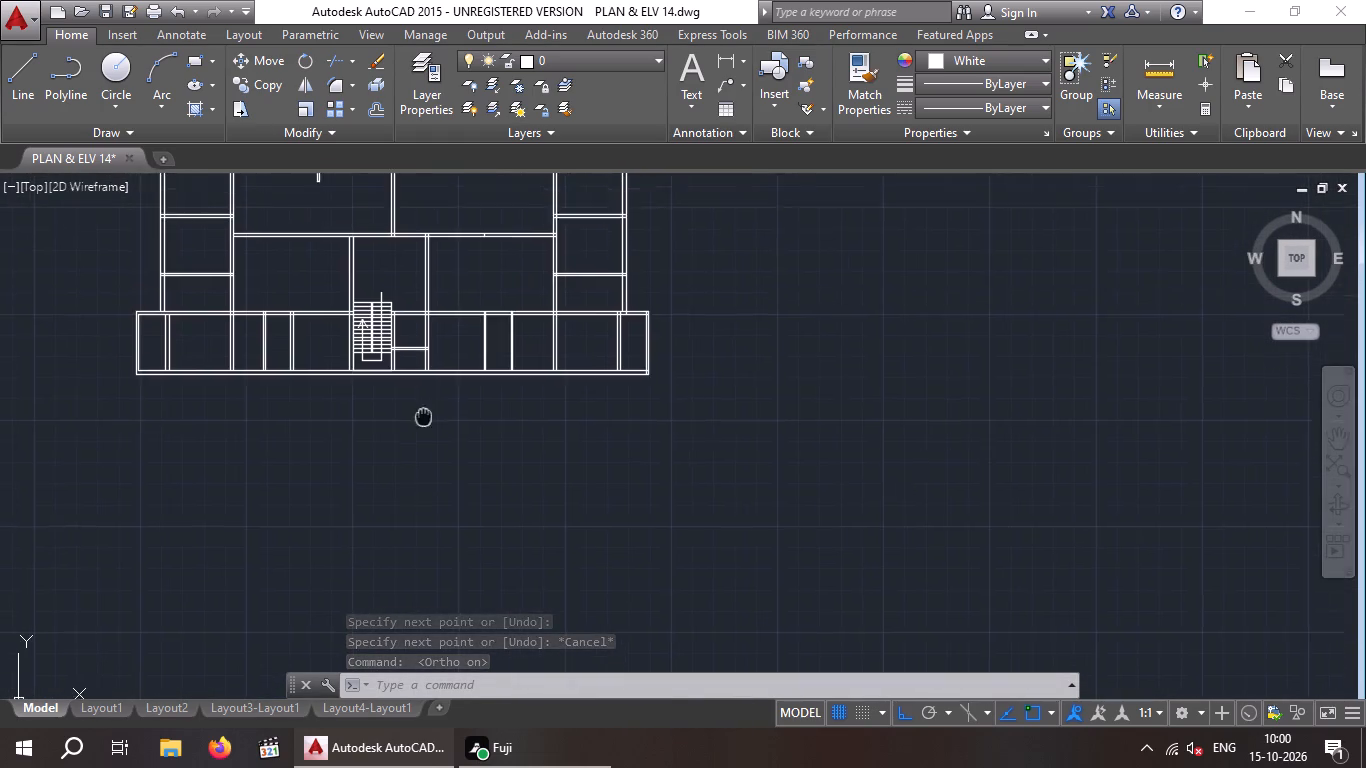
middle_click_drag(421, 427, 411, 470)
middle_click(406, 497)
scroll(406, 499, "down", 1)
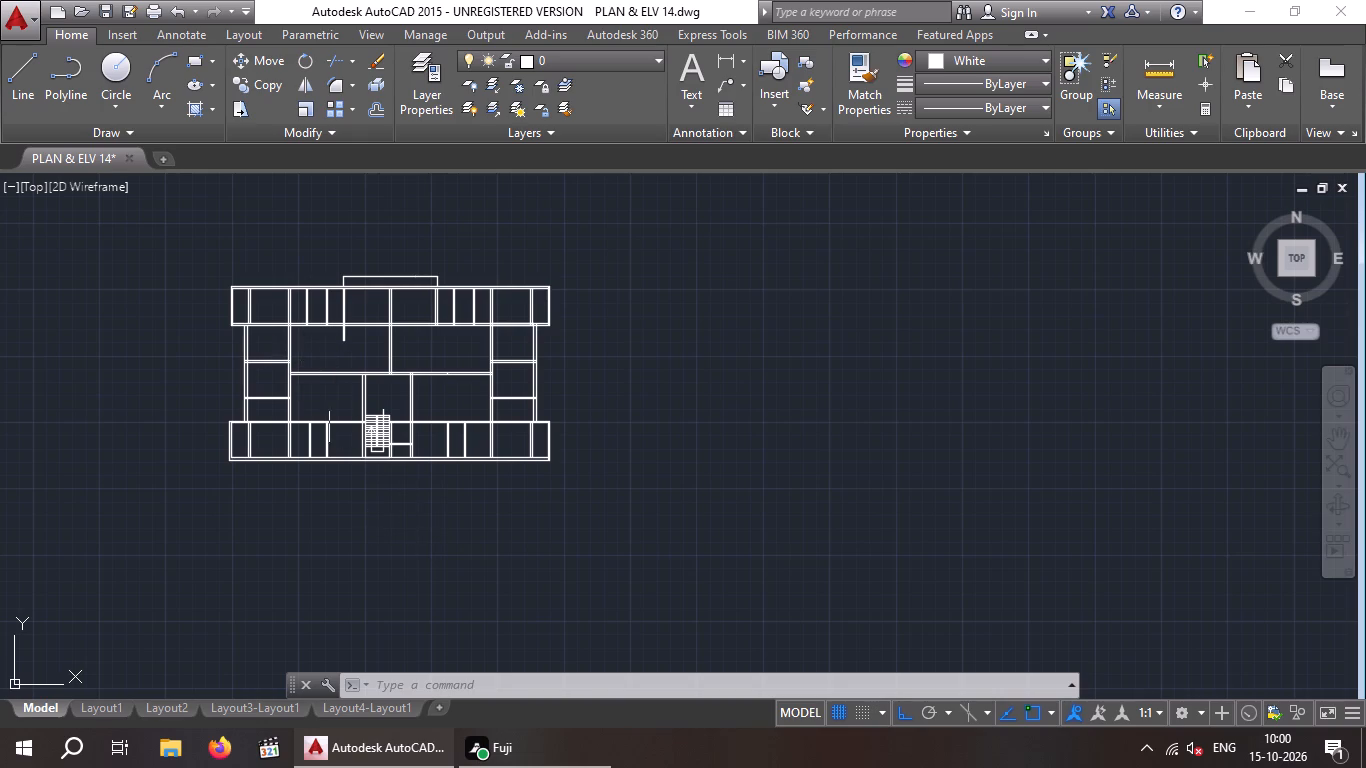
scroll(384, 432, "up", 4)
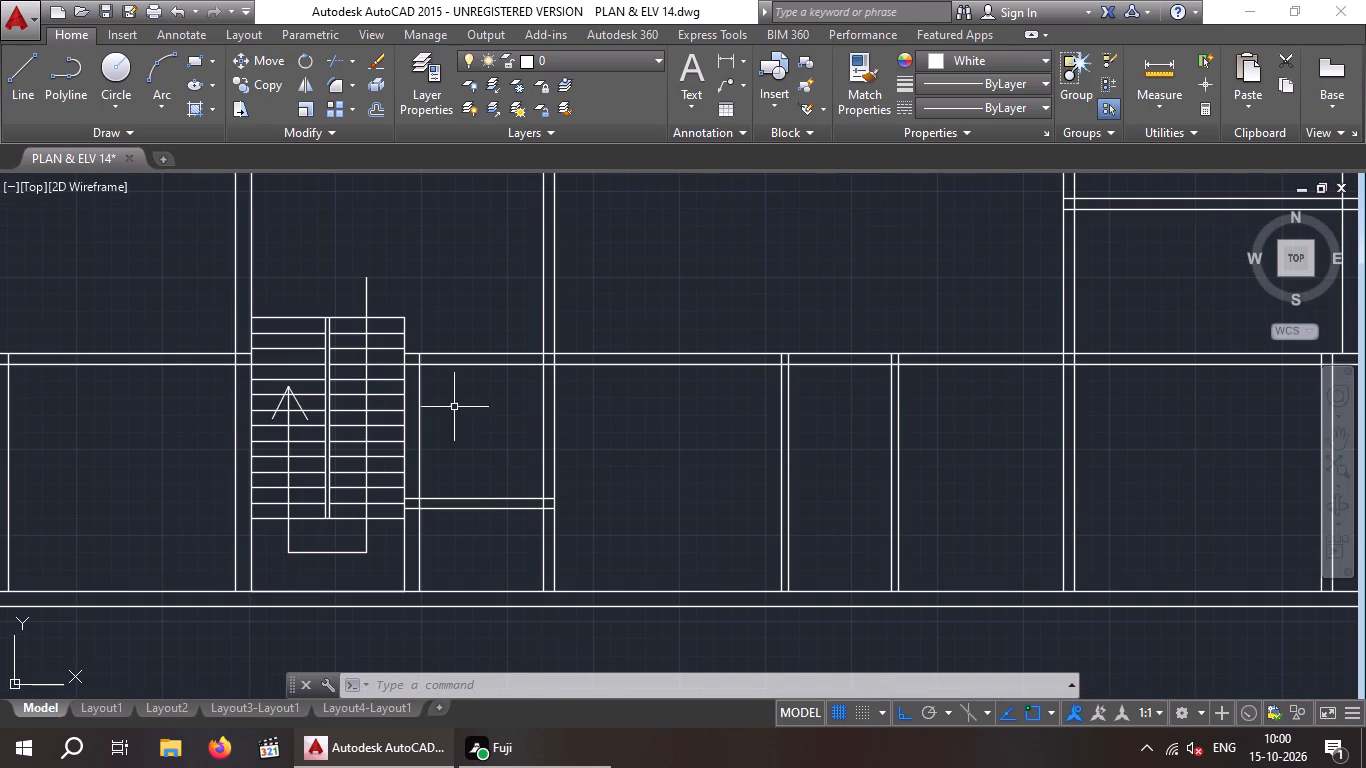
scroll(456, 407, "down", 1)
middle_click_drag(457, 405, 361, 378)
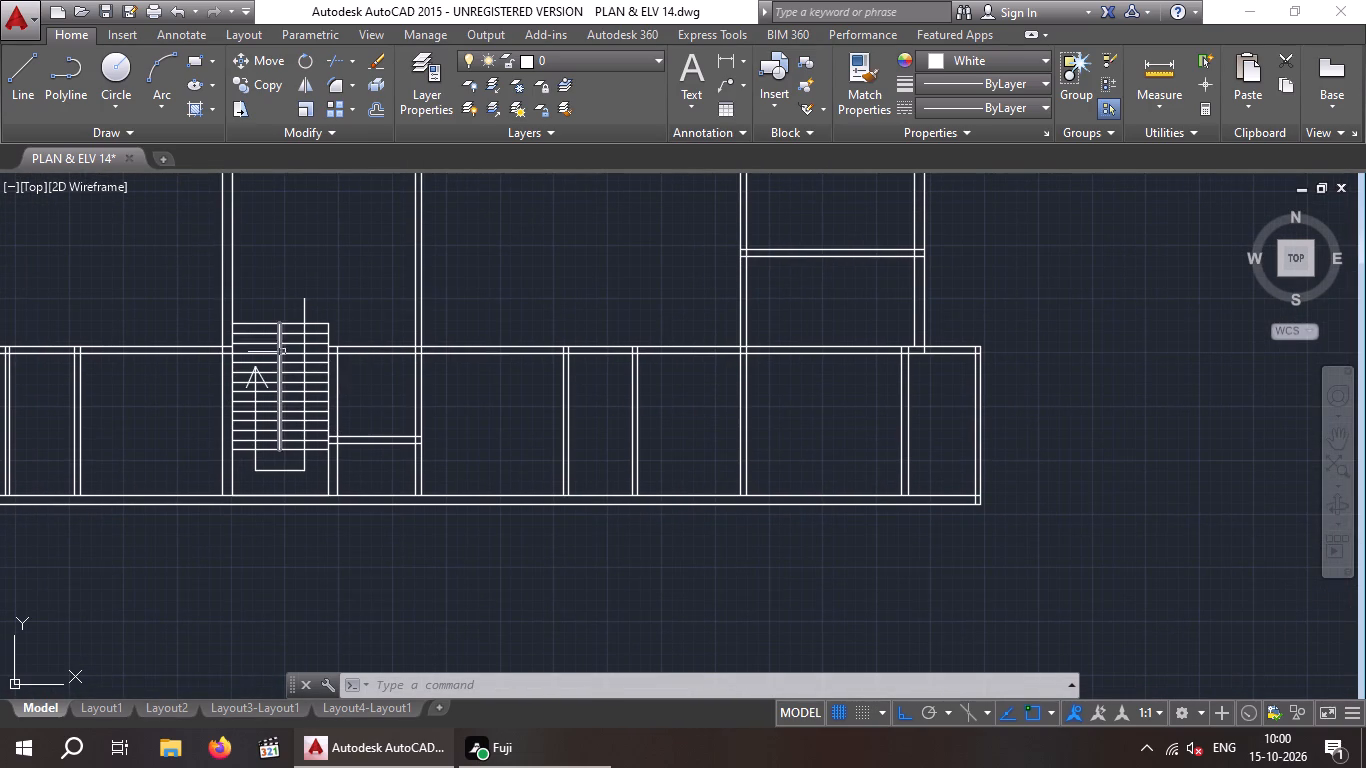
scroll(336, 333, "down", 1)
middle_click_drag(379, 360, 331, 378)
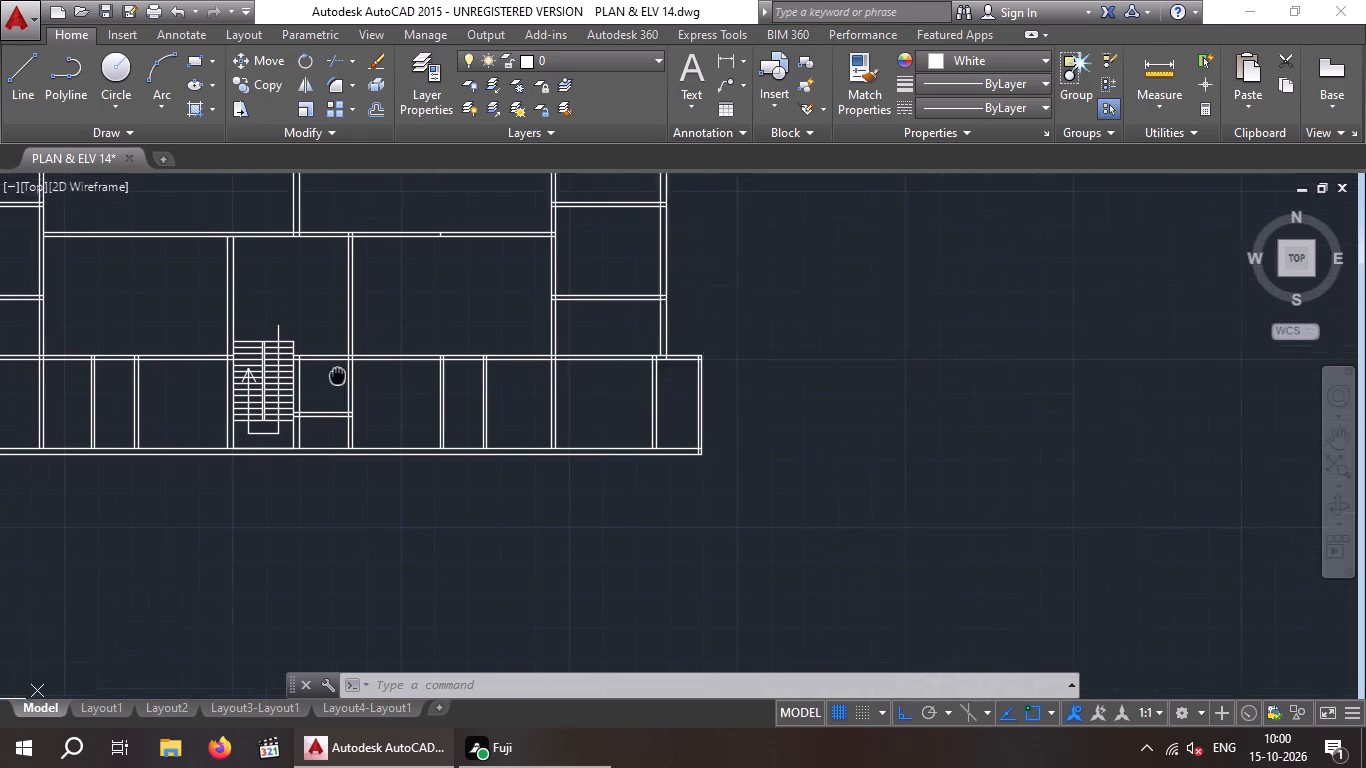
middle_click_drag(331, 378, 232, 434)
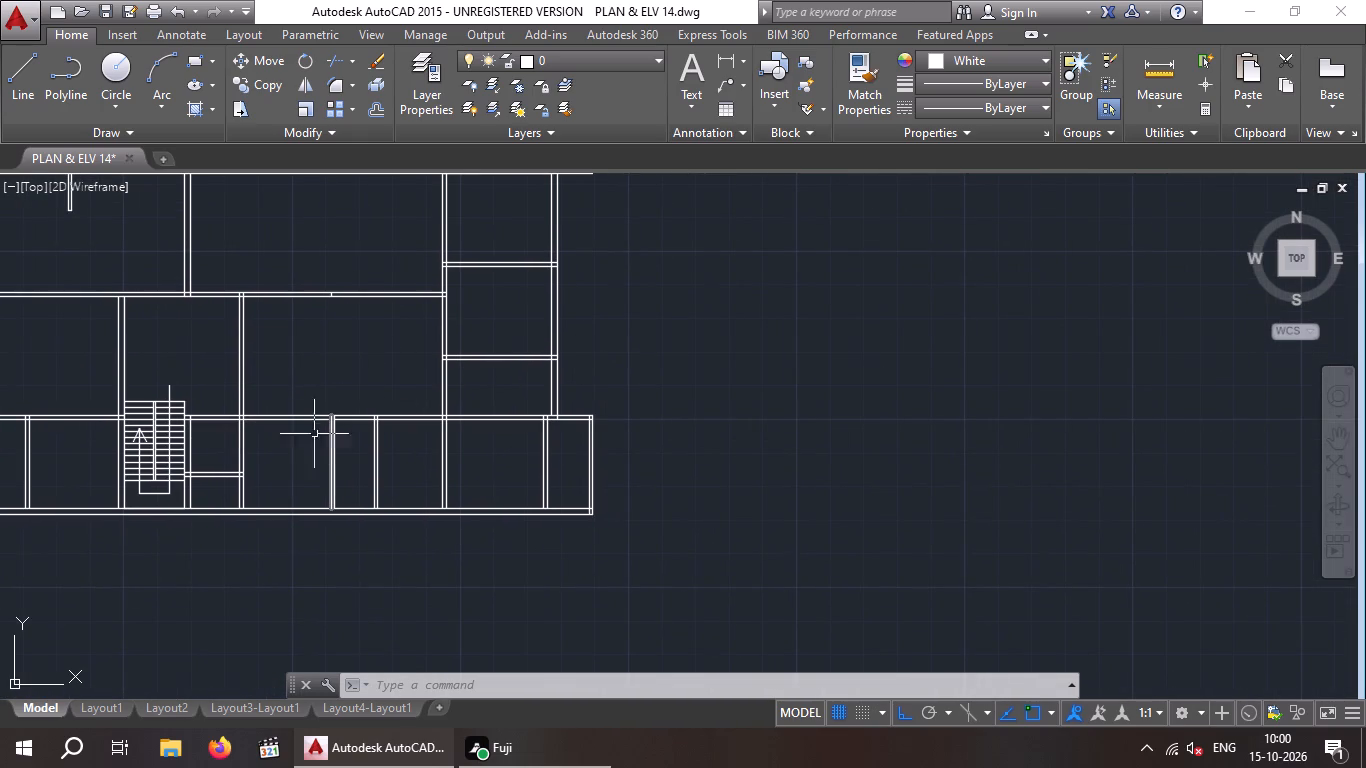
middle_click_drag(285, 454, 247, 460)
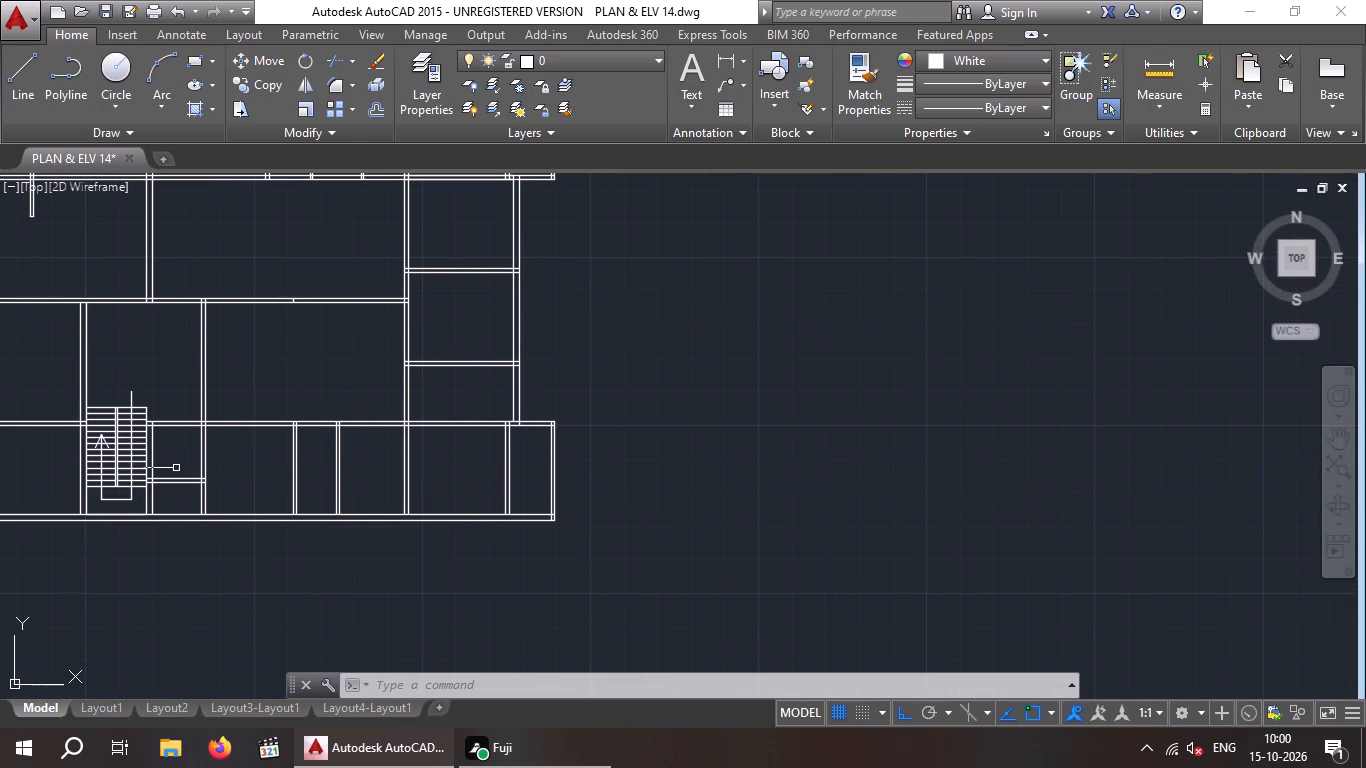
Measure the lower room's clear depth along the wall right of the stair area using a temporary linear dimension.
left_click(727, 57)
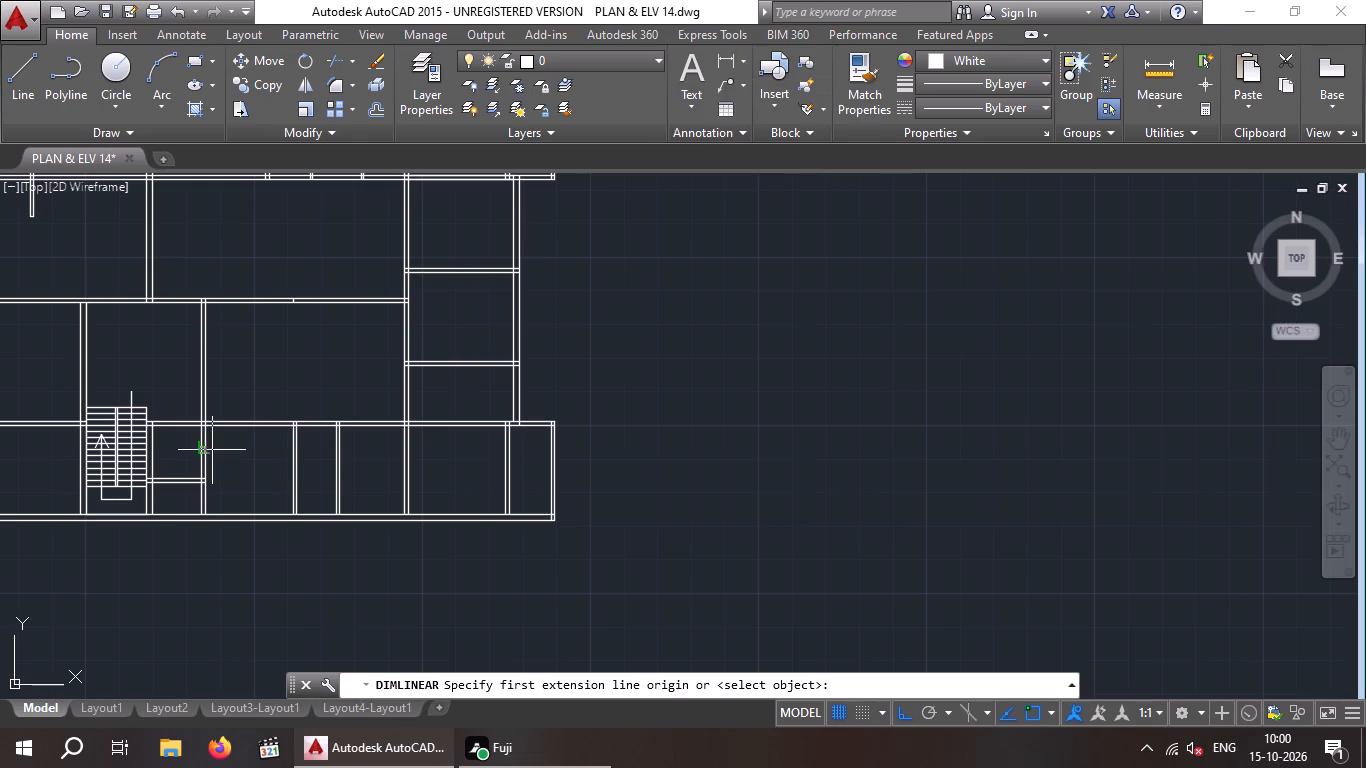
scroll(211, 439, "up", 3)
left_click(185, 398)
scroll(188, 414, "down", 1)
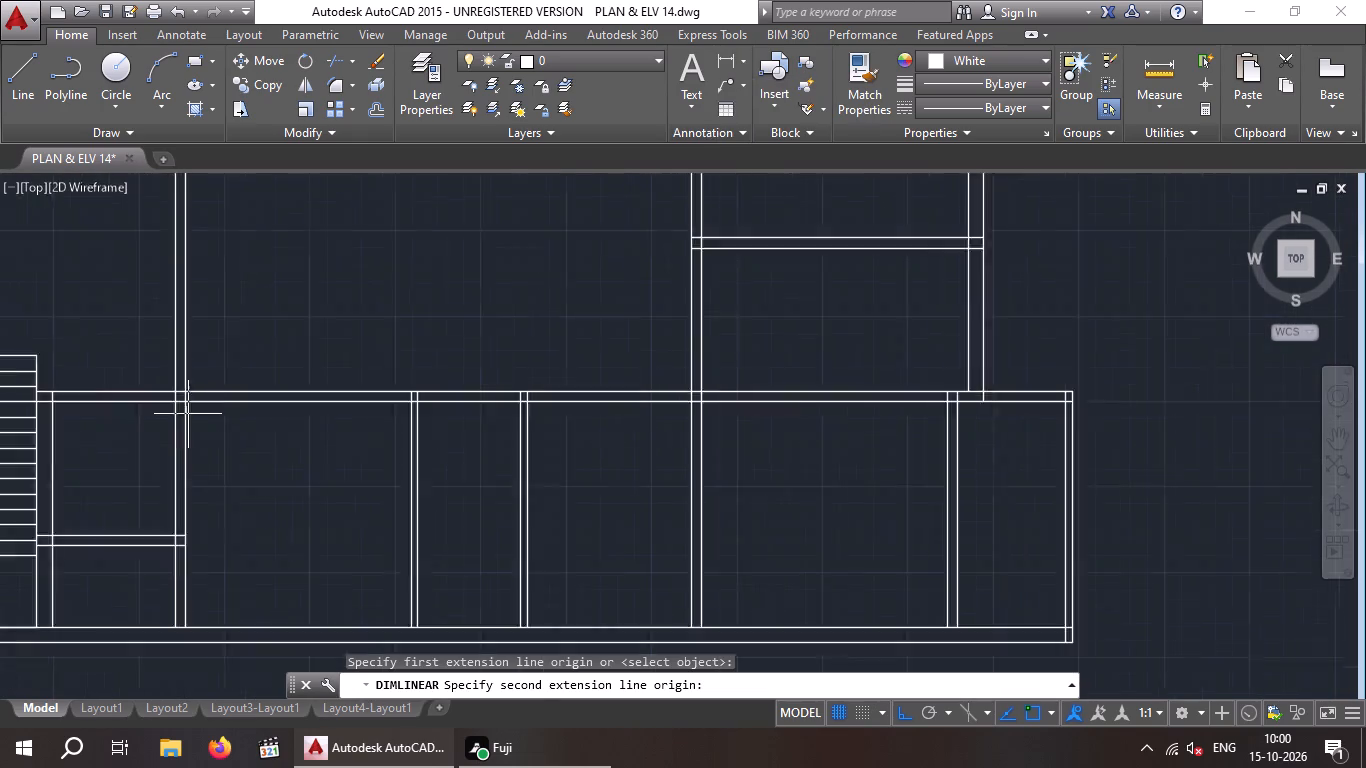
scroll(188, 414, "down", 1)
scroll(183, 552, "up", 2)
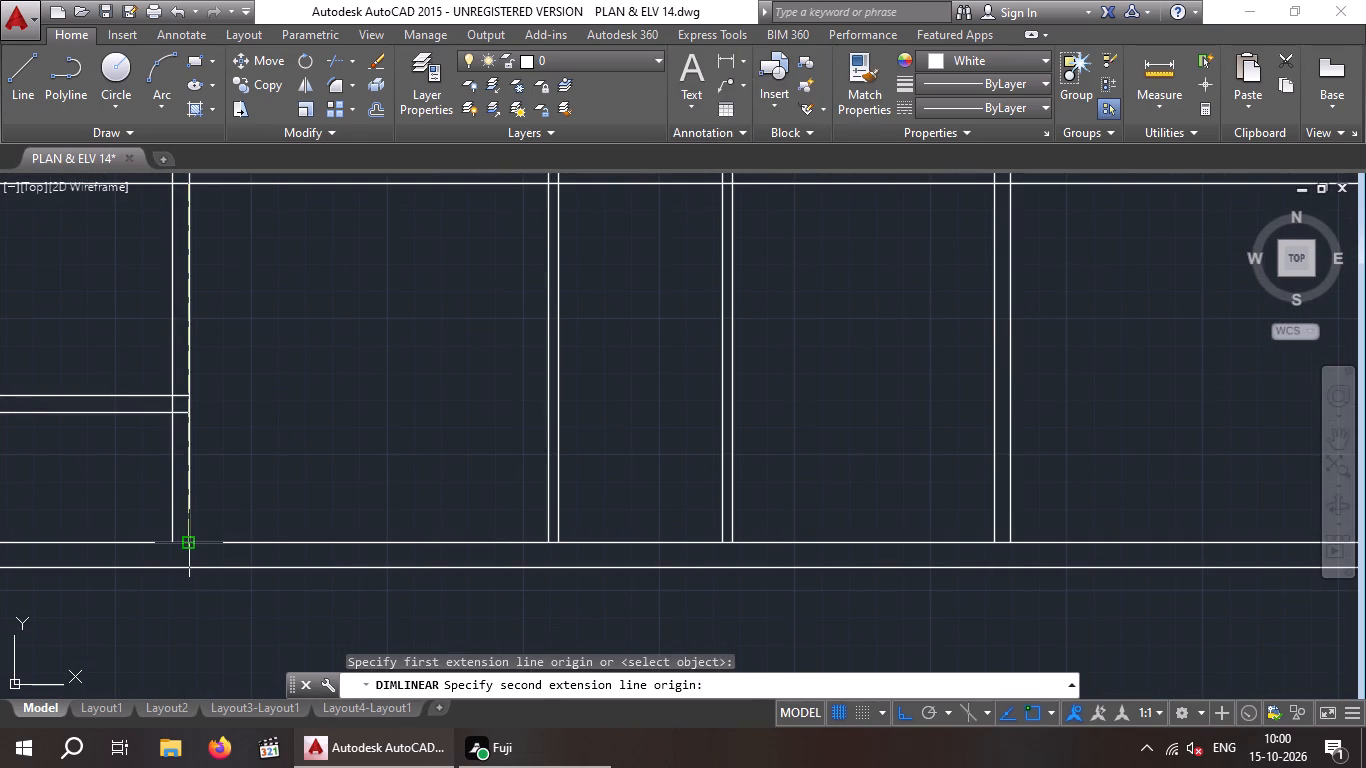
left_click(184, 546)
scroll(245, 518, "down", 1)
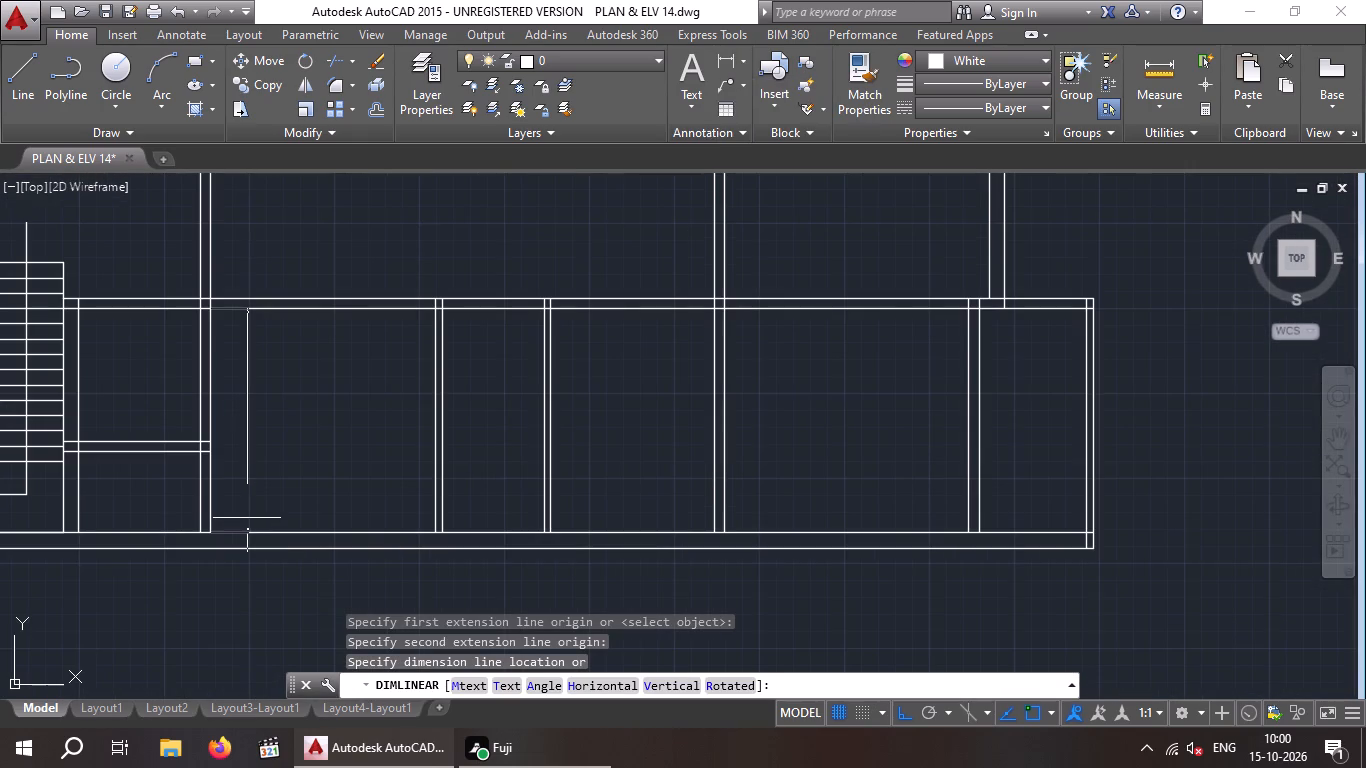
key("Escape")
key("Escape")
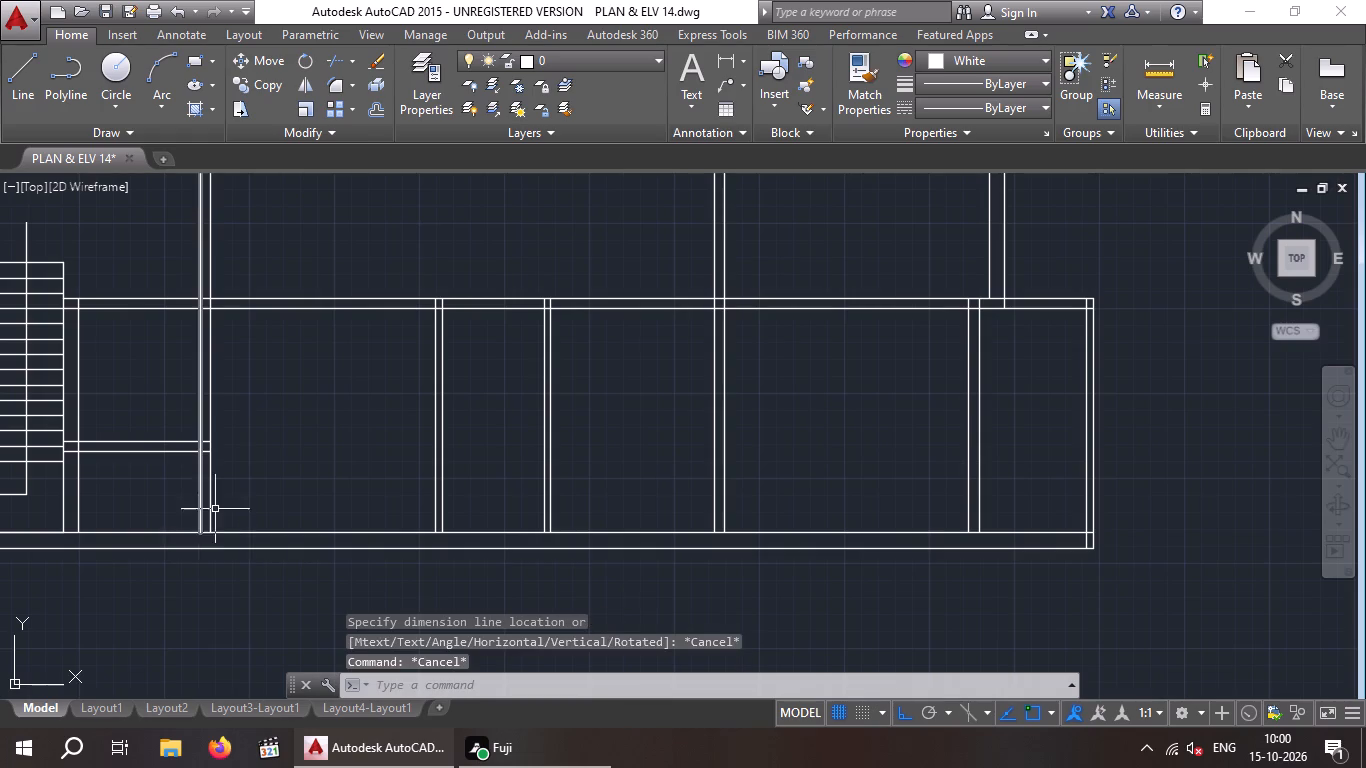
Erase the duplicate line lying on the lower wall's inner line beneath the stair landing.
scroll(224, 505, "down", 2)
middle_click_drag(226, 504, 368, 475)
scroll(369, 475, "up", 1)
scroll(225, 497, "up", 3)
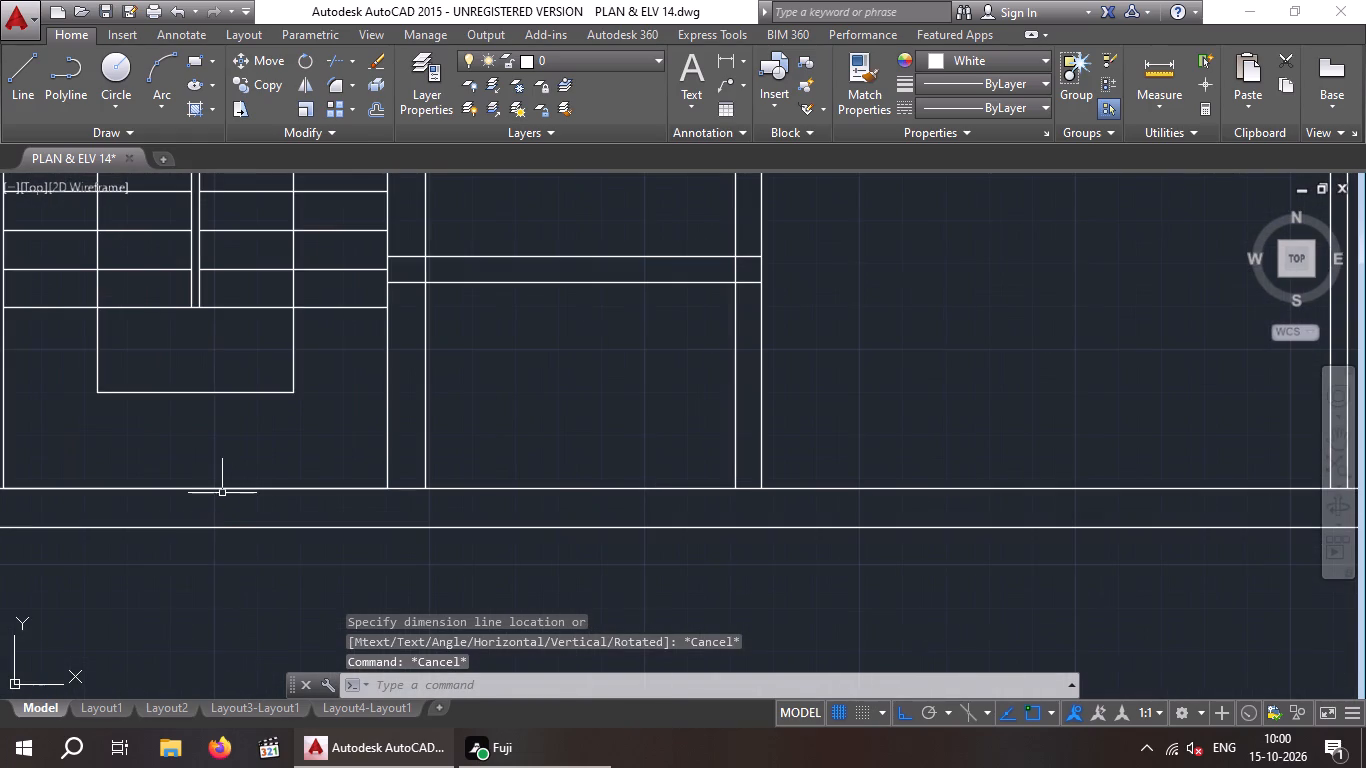
left_click(222, 491)
key("Delete")
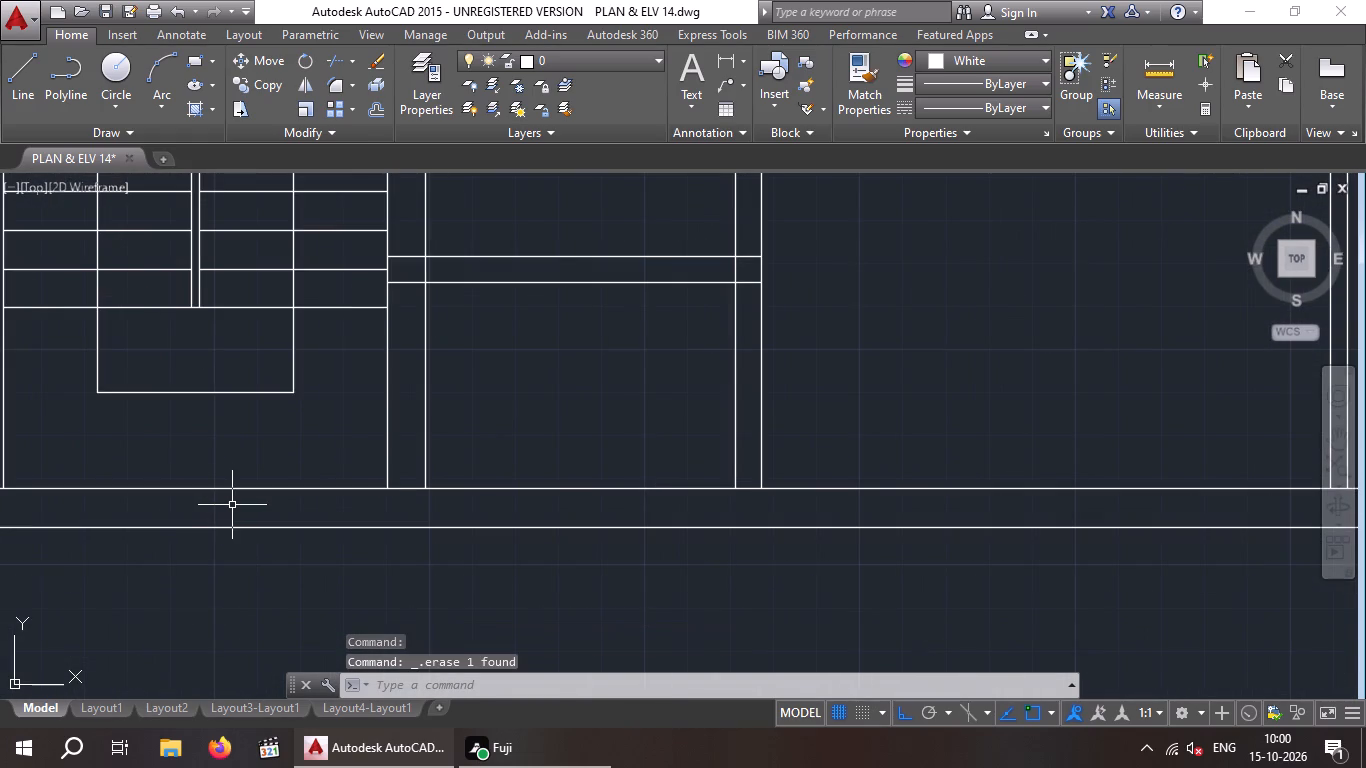
Erase the short vertical stub line inside the central horizontal double wall, right of the staircase.
scroll(251, 475, "down", 2)
middle_click_drag(253, 475, 175, 535)
scroll(243, 456, "down", 1)
middle_click_drag(243, 455, 234, 455)
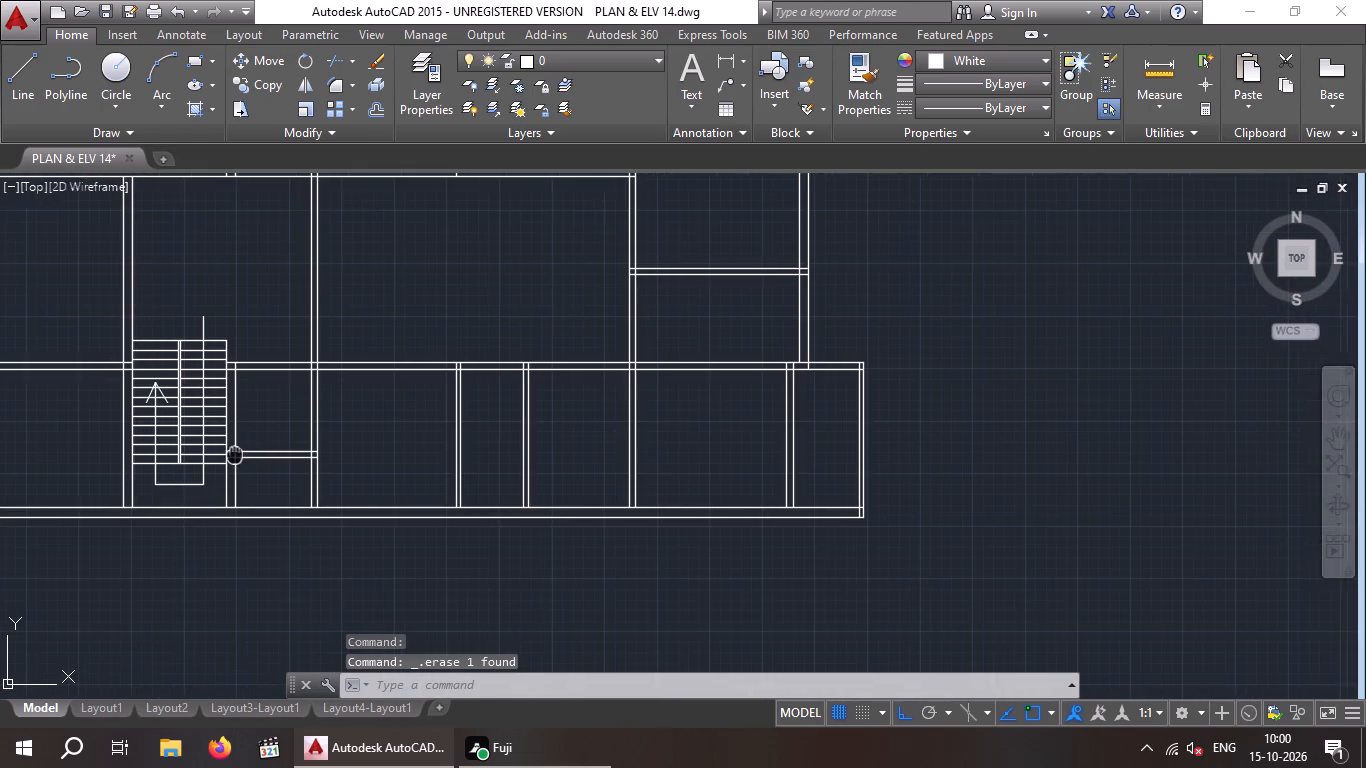
middle_click_drag(234, 455, 196, 477)
scroll(198, 474, "down", 1)
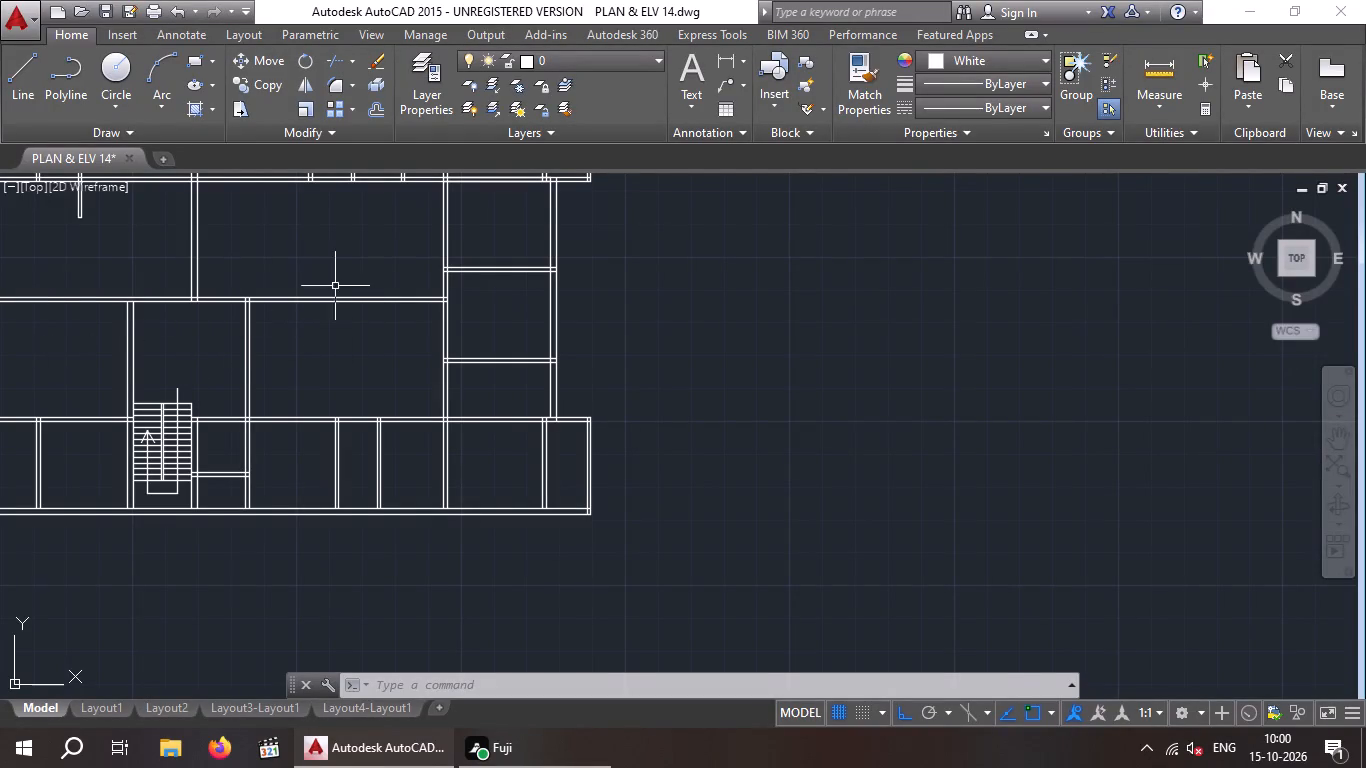
scroll(335, 286, "up", 6)
left_click_drag(358, 410, 237, 419)
left_click(227, 419)
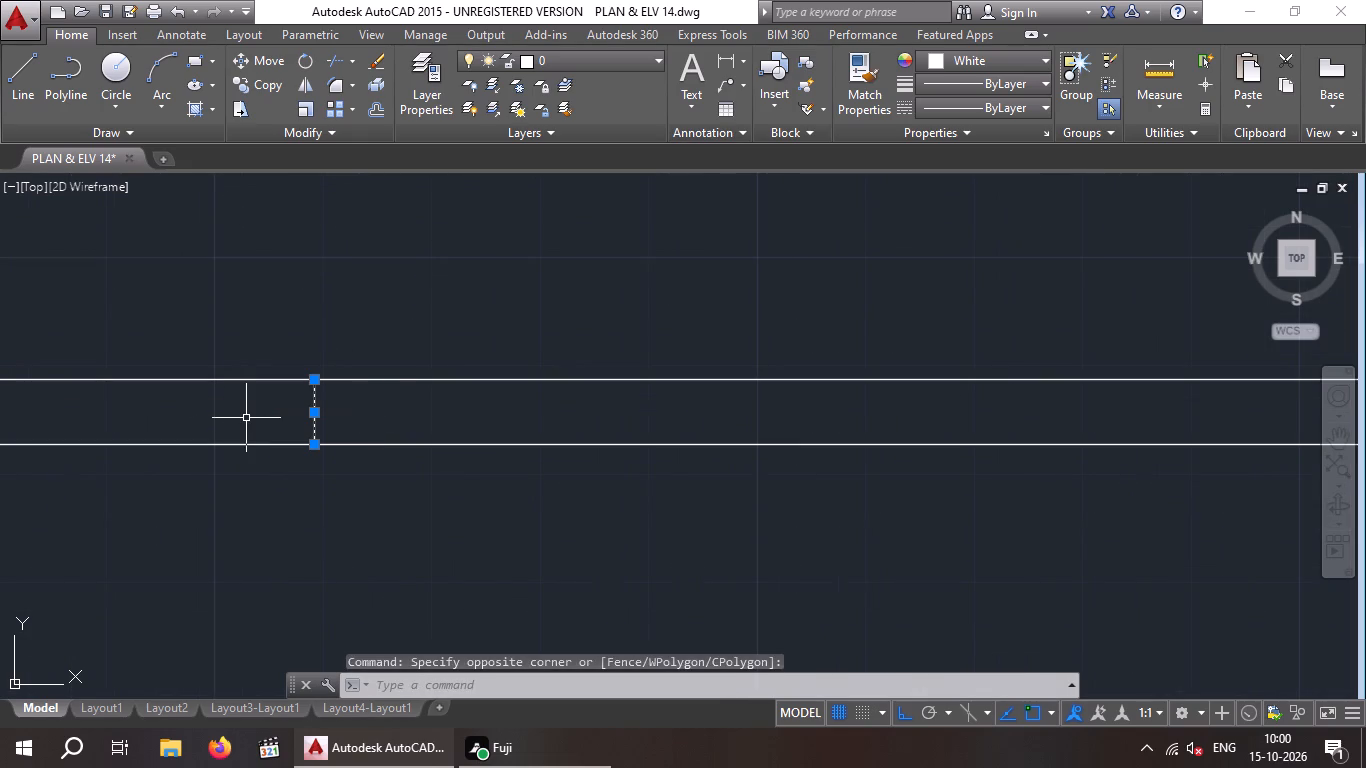
key("Delete")
Offset the inner line of the bottom exterior wall 7' upward into the lower row of rooms.
scroll(273, 394, "down", 5)
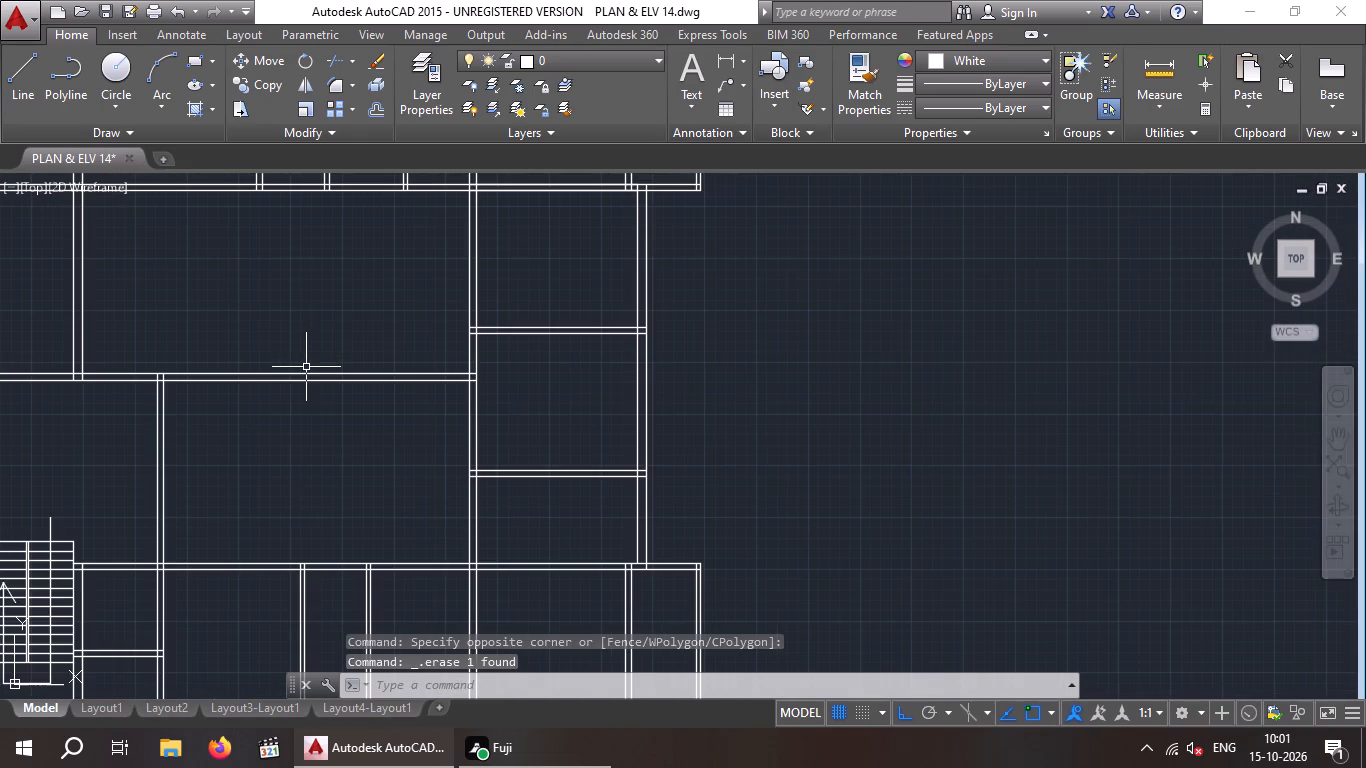
scroll(306, 372, "down", 2)
middle_click_drag(313, 405, 407, 405)
scroll(405, 405, "down", 1)
middle_click_drag(392, 409, 465, 416)
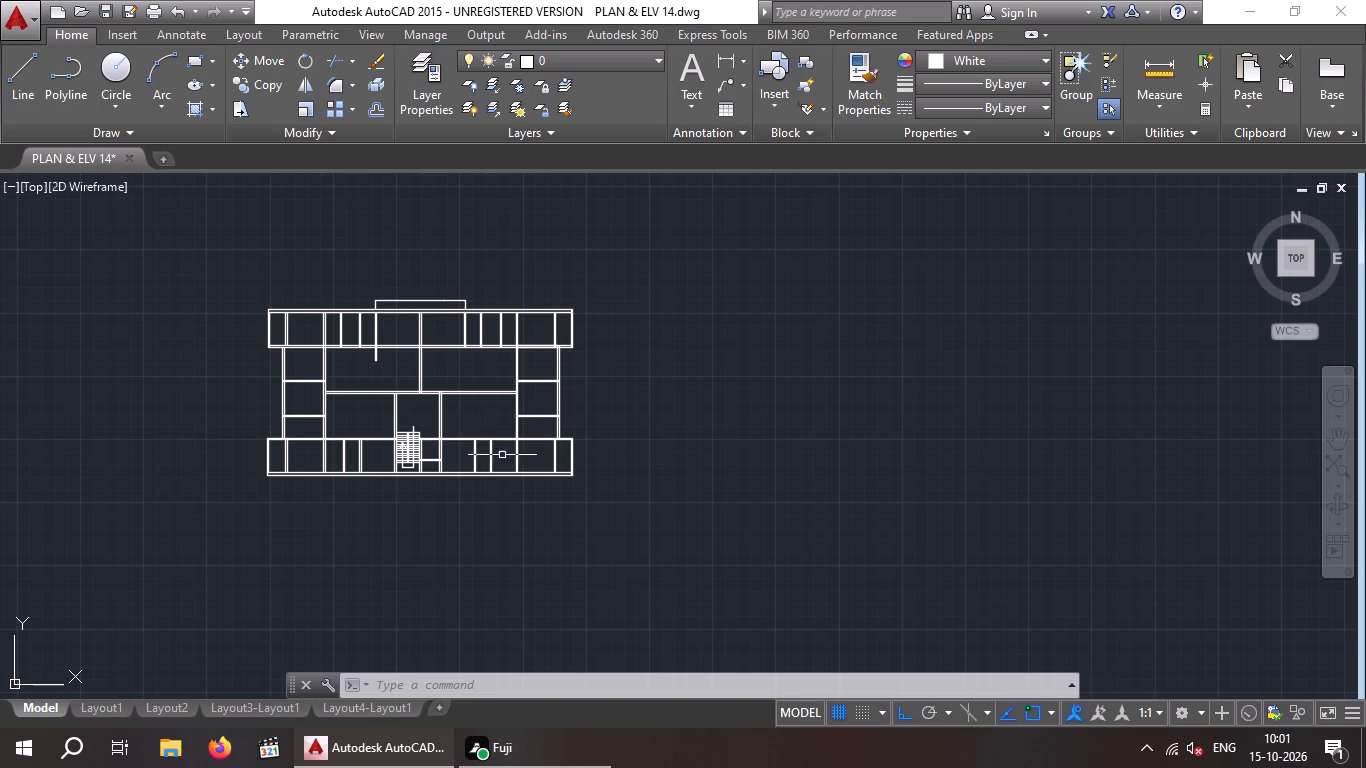
scroll(502, 456, "up", 3)
middle_click_drag(498, 461, 480, 457)
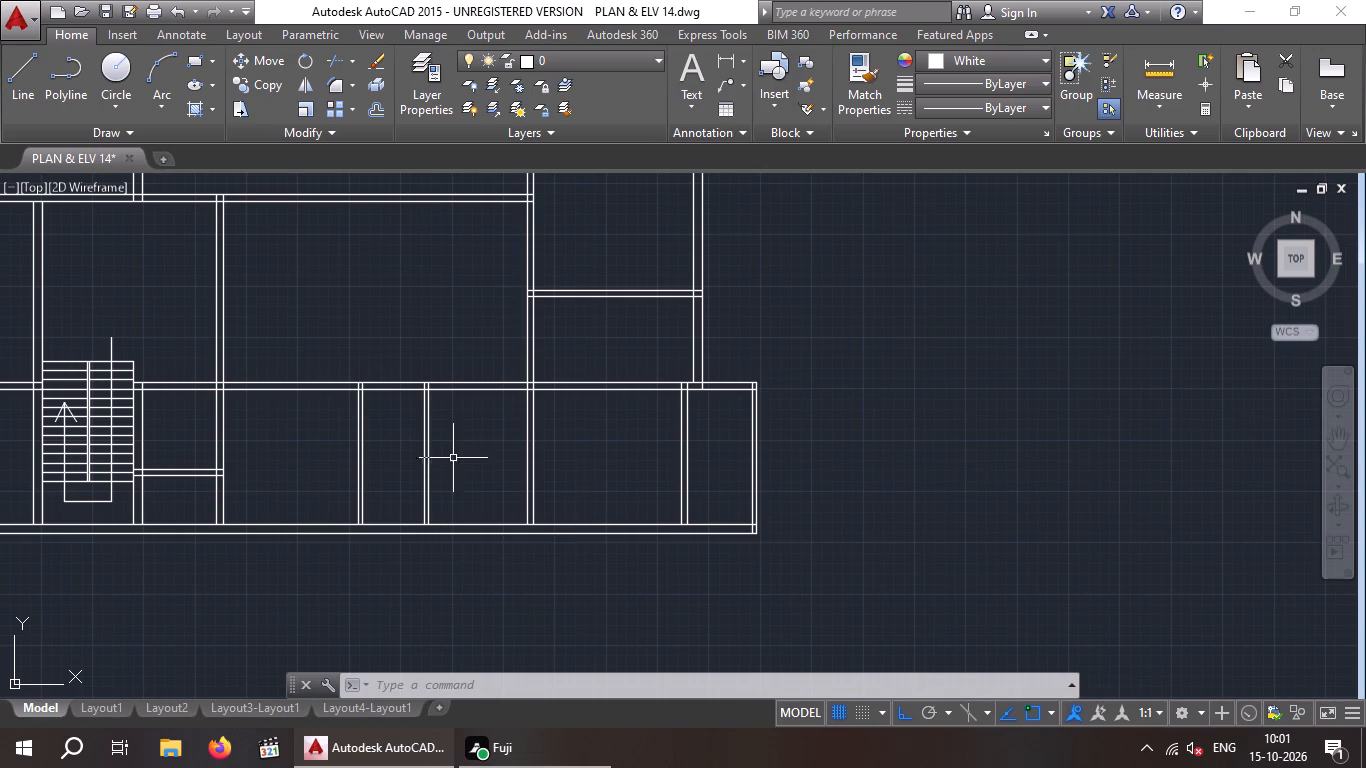
key("Escape")
key("Escape")
key("o")
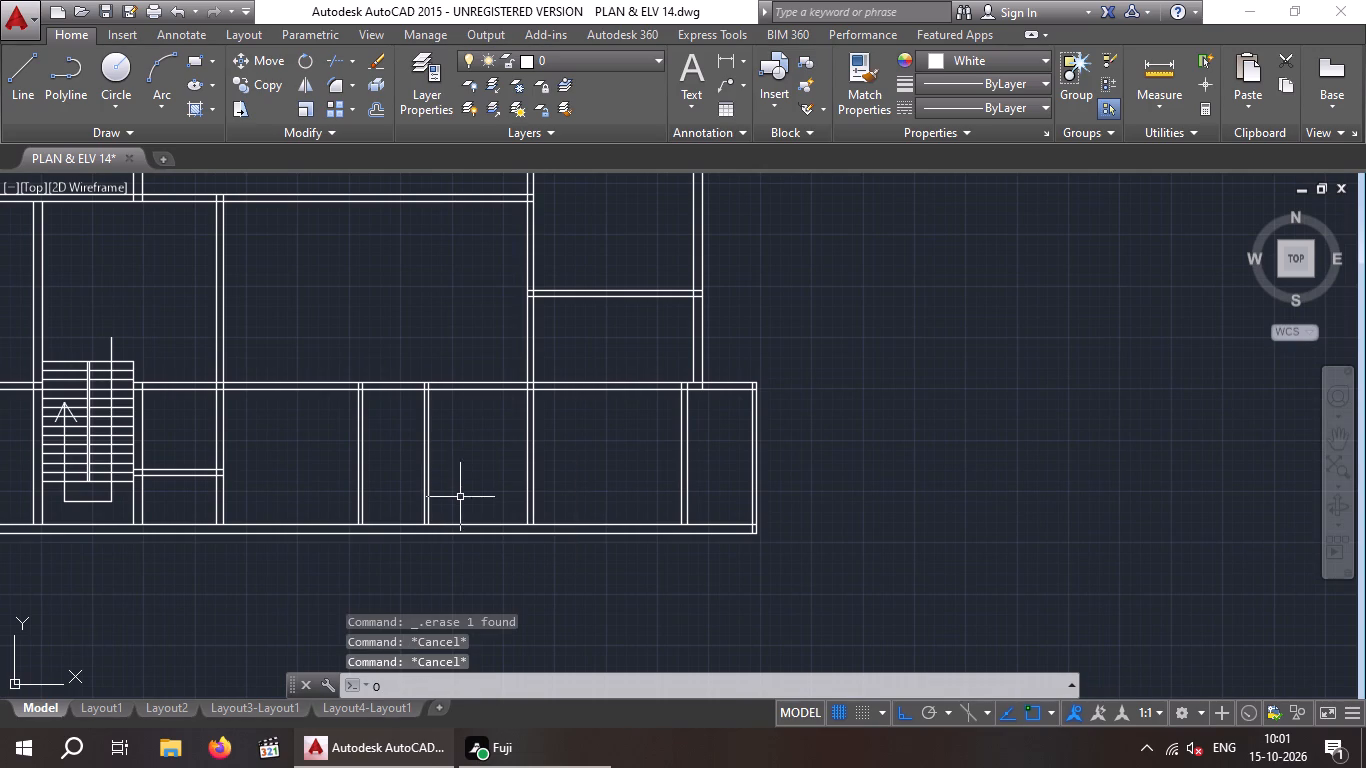
key("Return")
key("7")
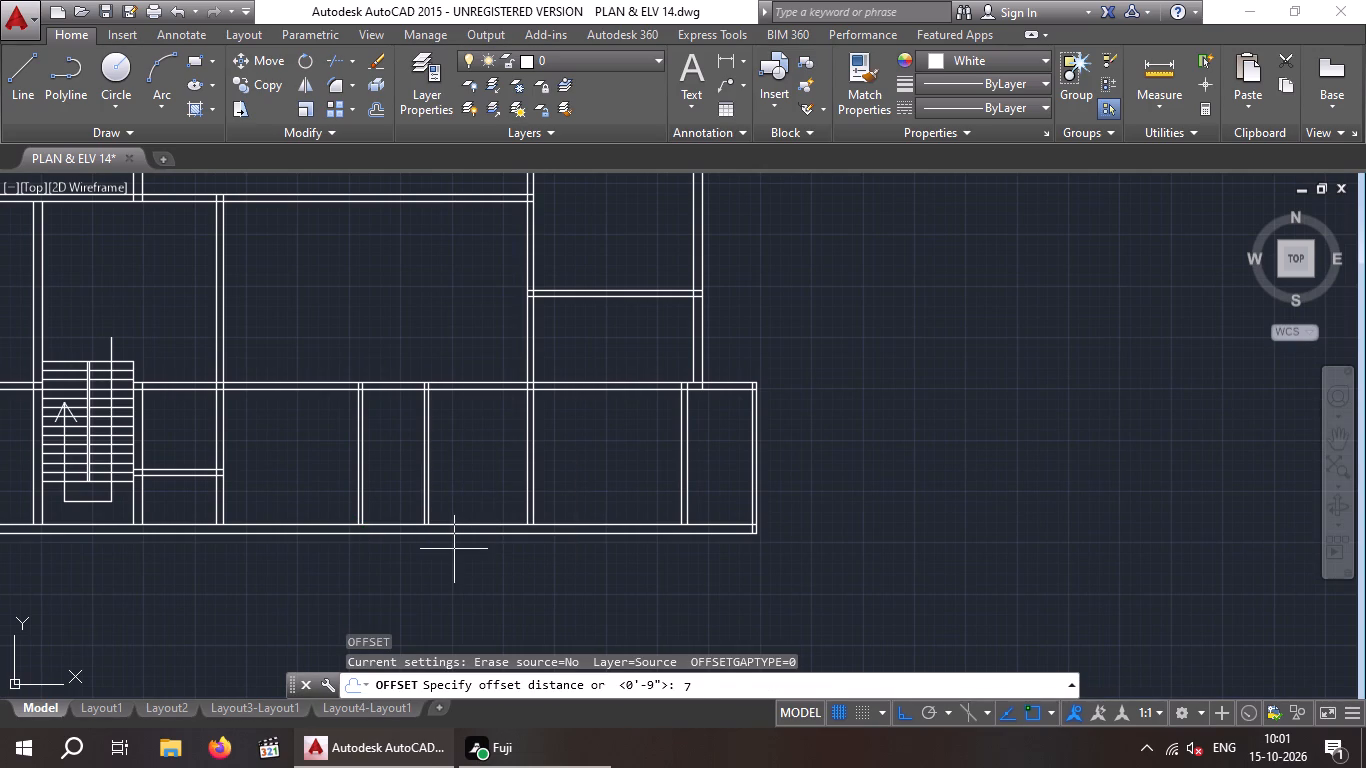
key("apostrophe")
key("Return")
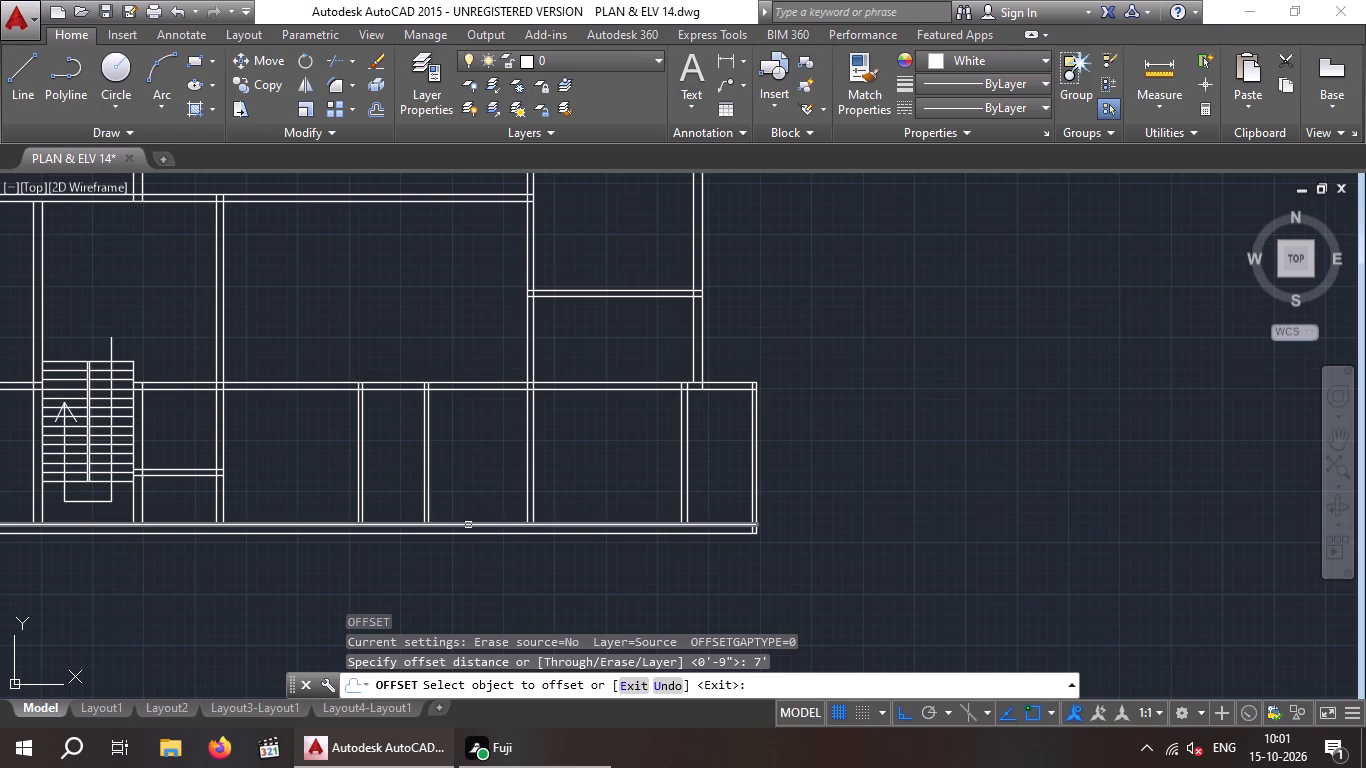
left_click(468, 526)
left_click(478, 462)
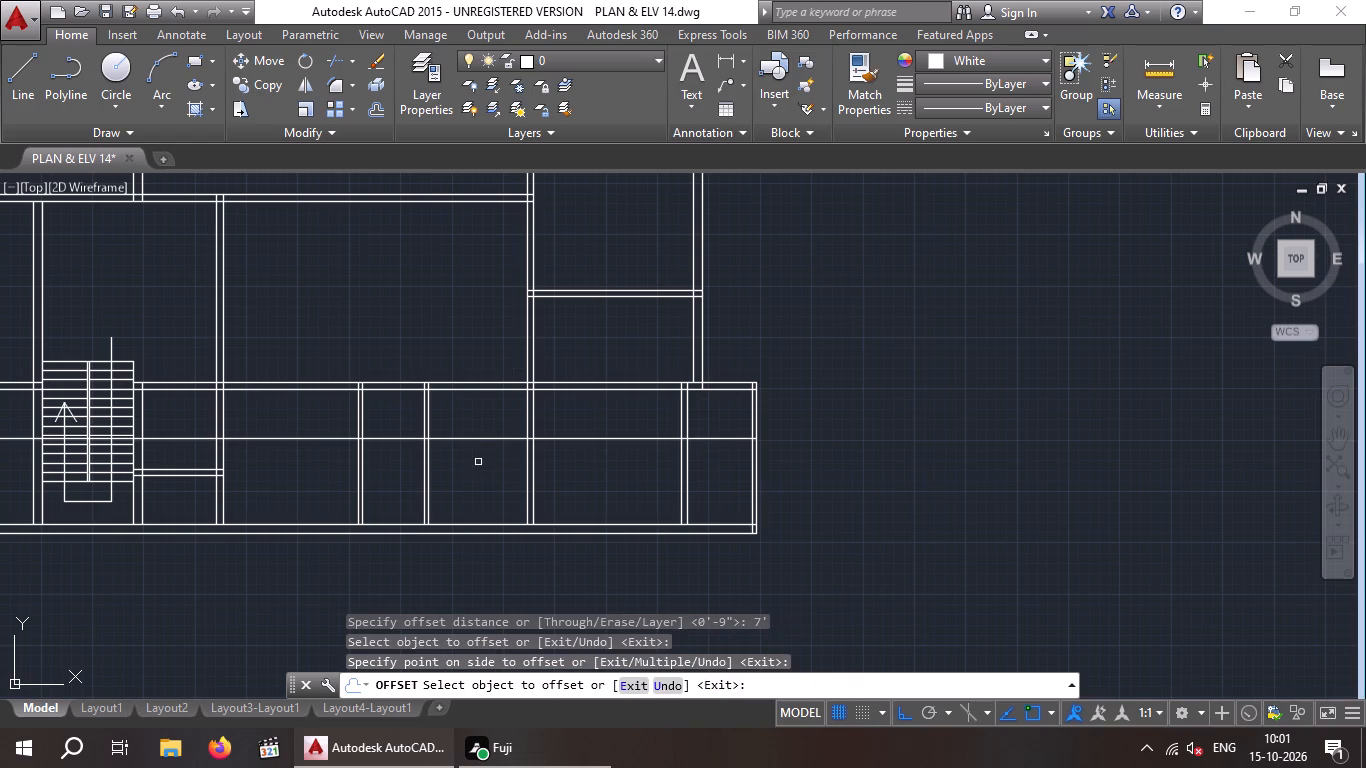
key("Escape")
key("Escape")
Trim the offset line out of the wide room beside the right end room and the room just right of the stair area.
type("TR")
key("space")
key("space")
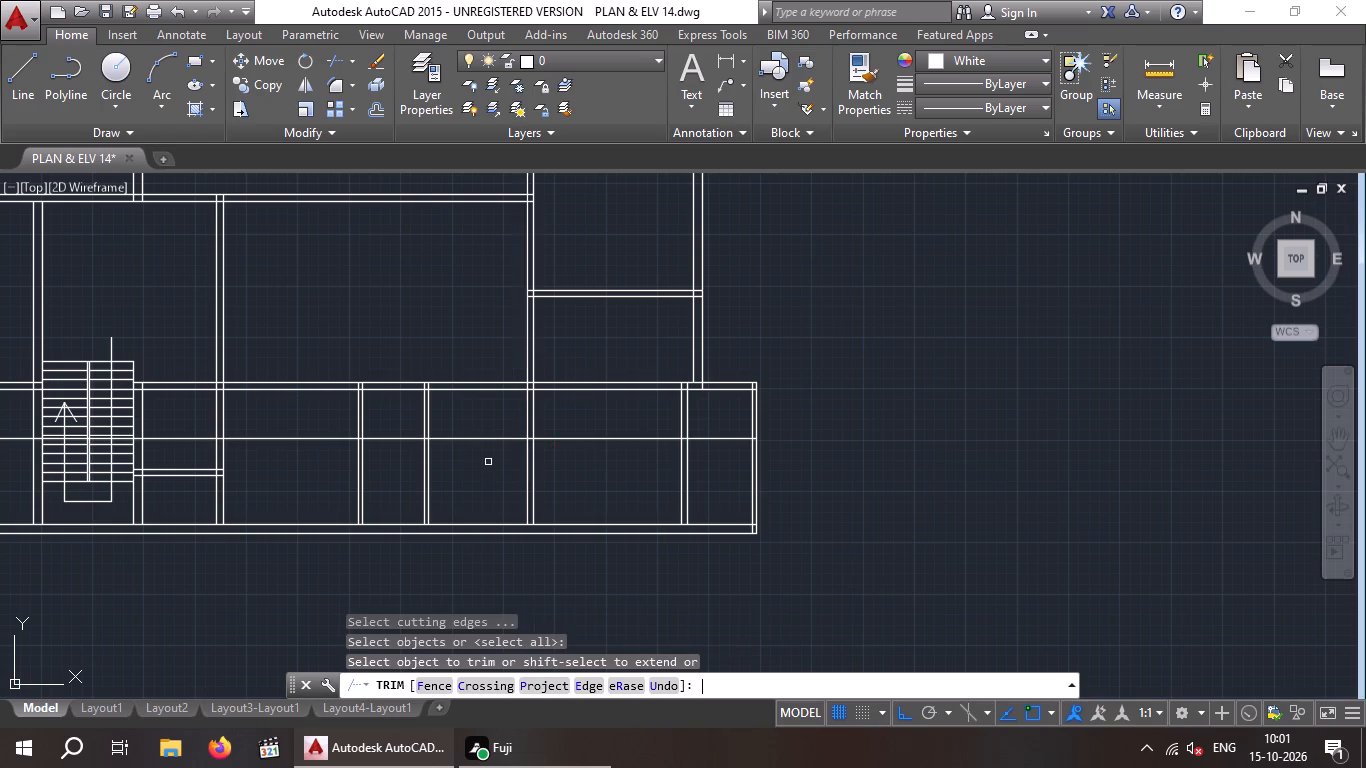
left_click(577, 463)
left_click(568, 432)
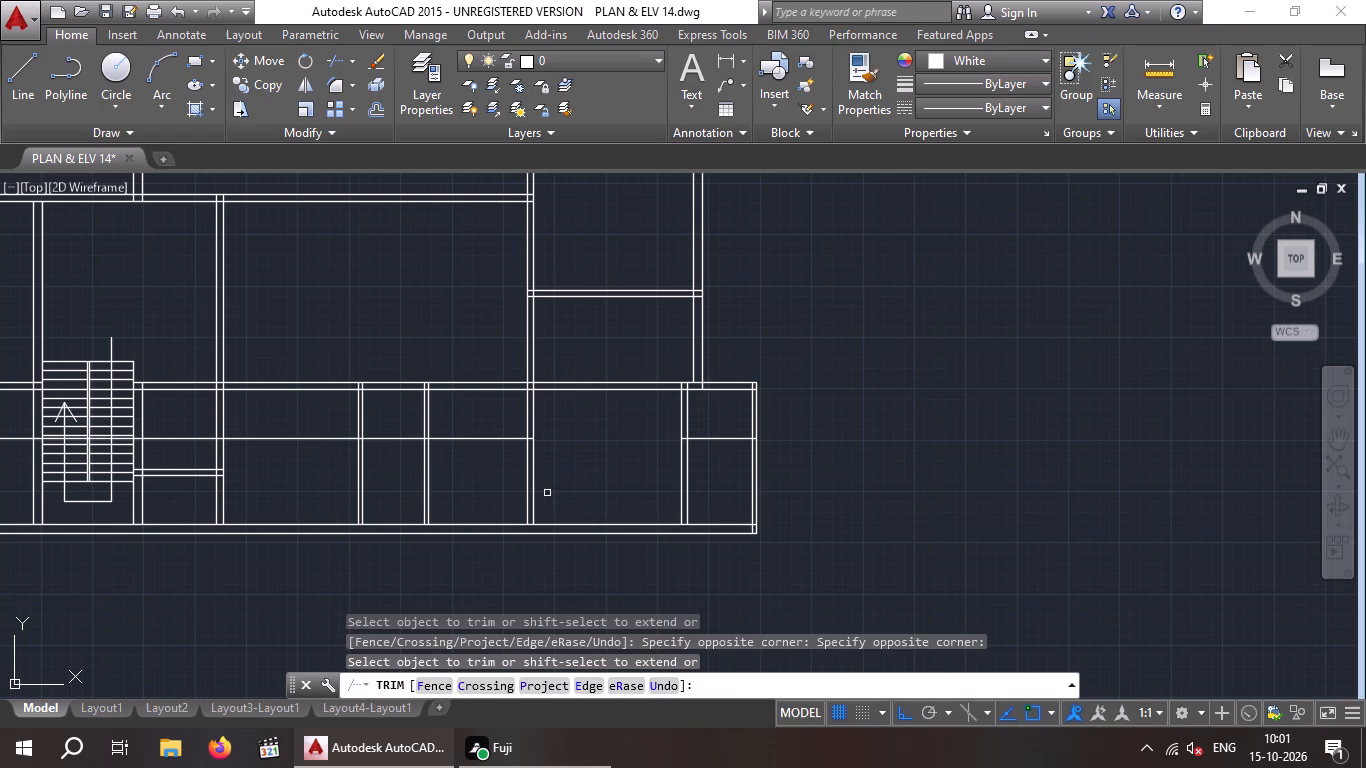
left_click(325, 469)
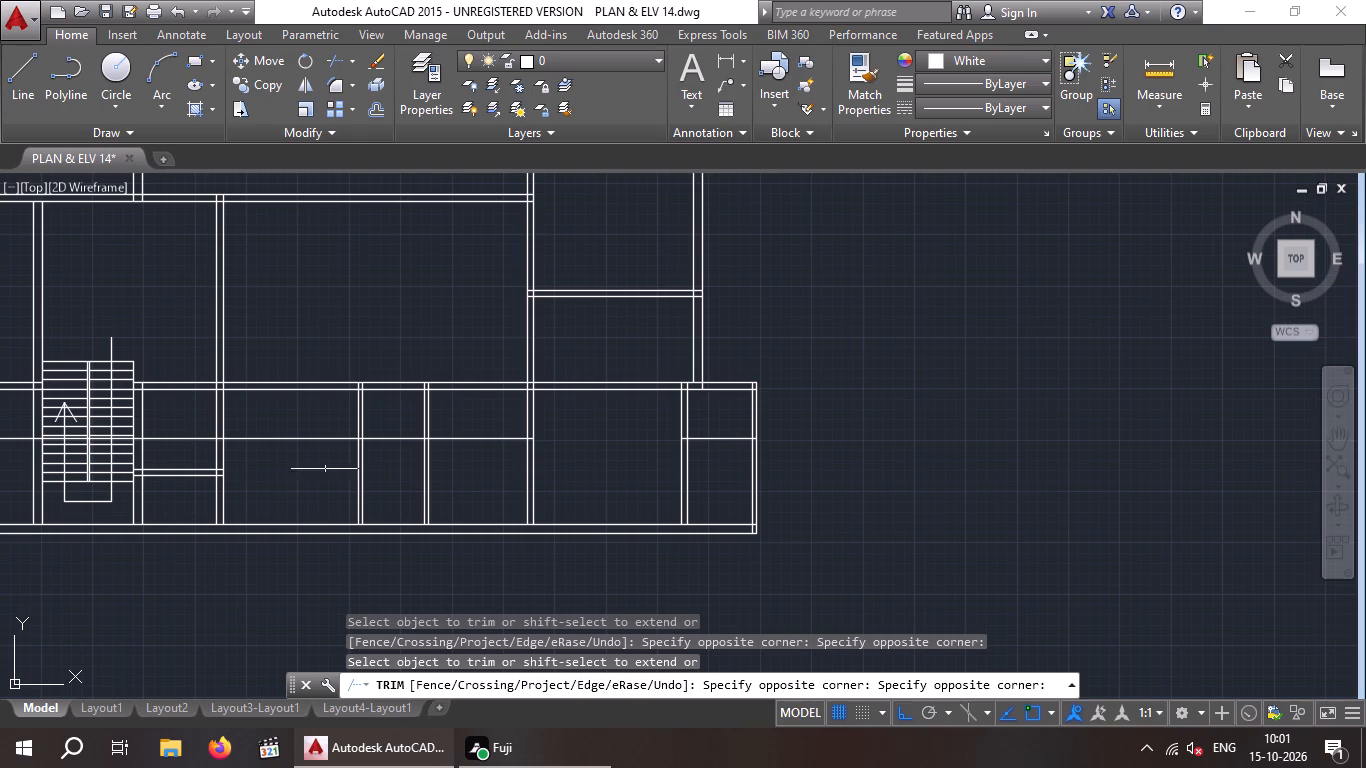
left_click(291, 416)
key("Escape")
key("Escape")
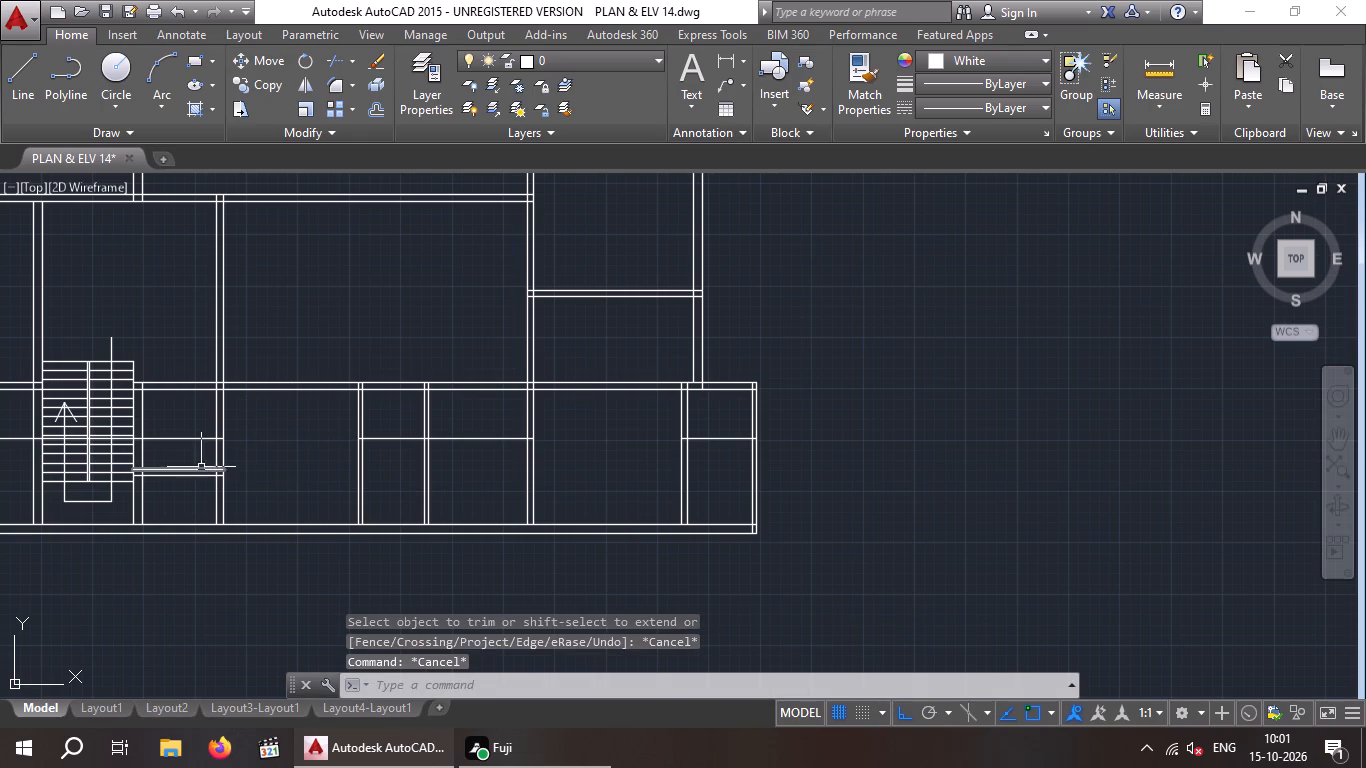
Erase the two leftover offset line pieces, one running across the staircase and one in the right end room.
left_click_drag(189, 451, 180, 444)
left_click(166, 415)
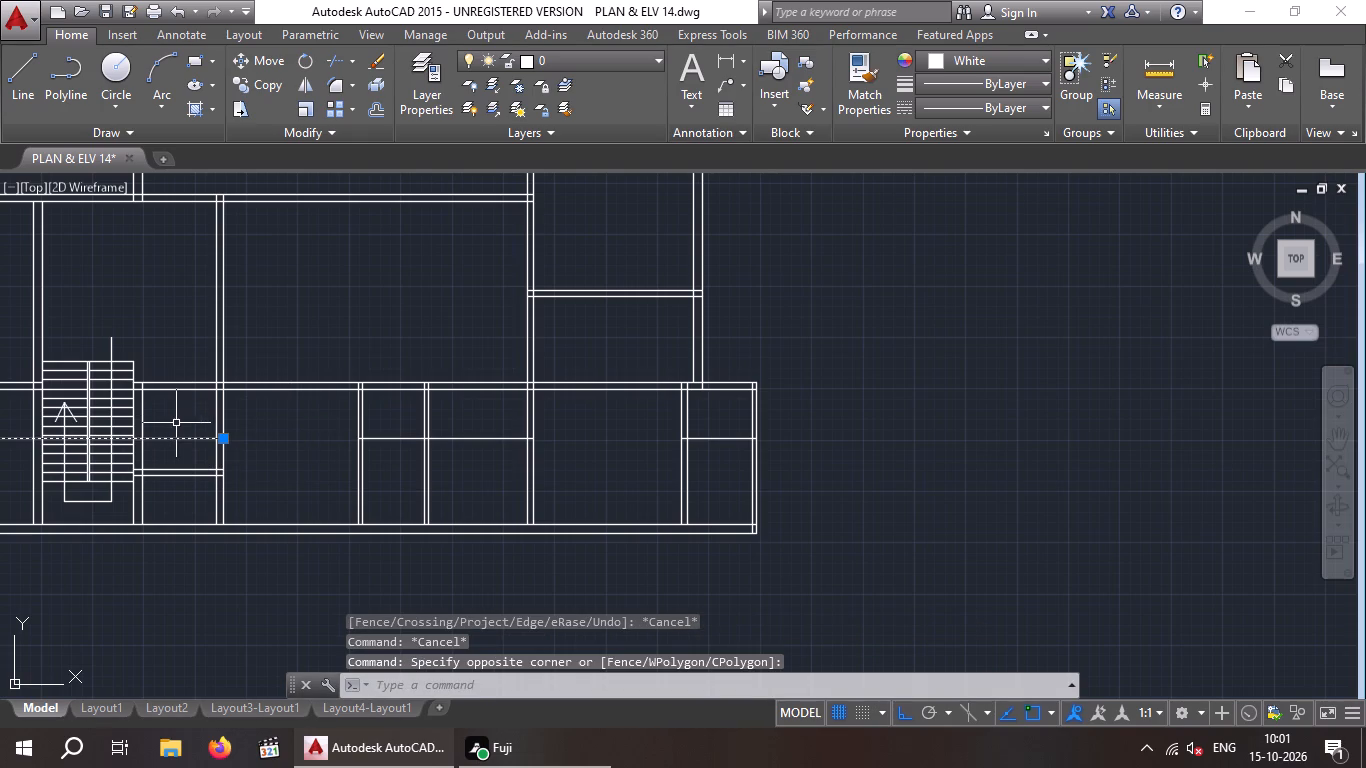
left_click_drag(720, 455, 721, 437)
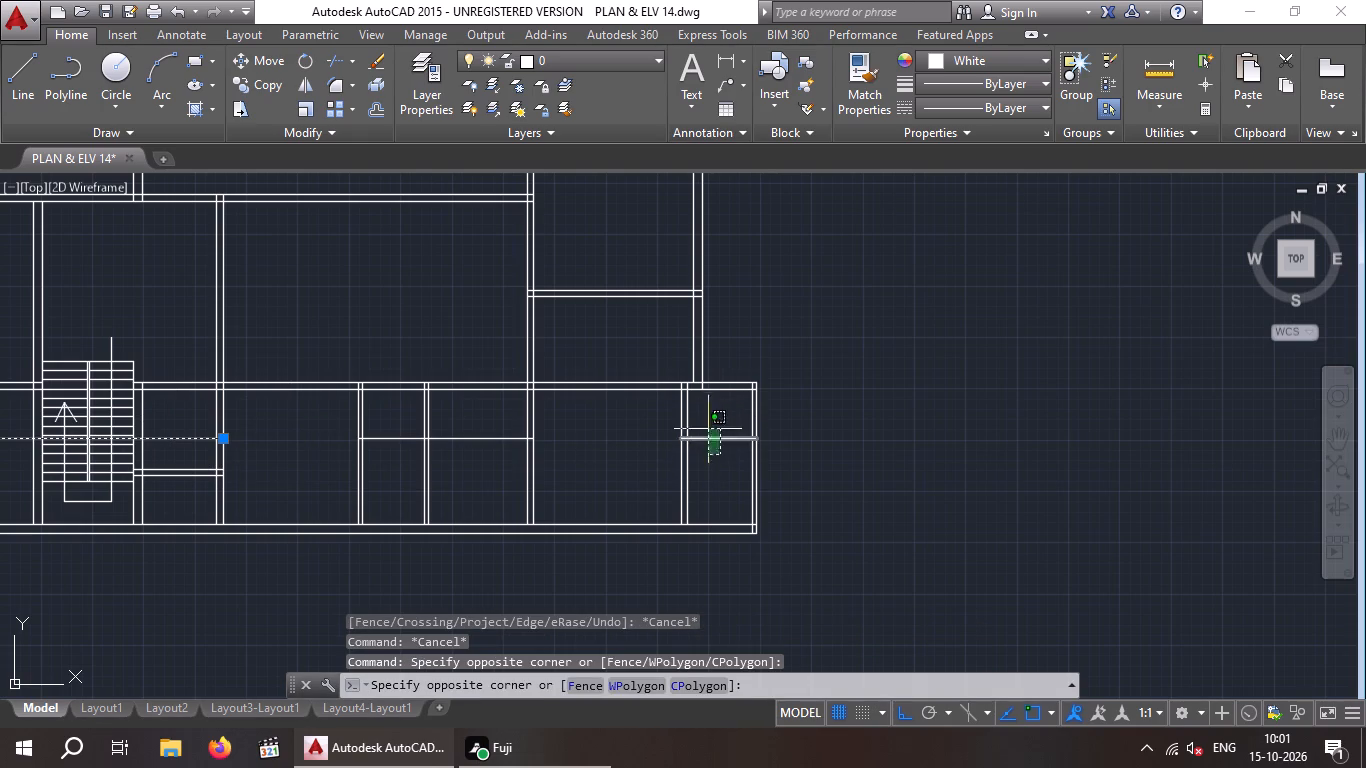
left_click(703, 428)
key("Delete")
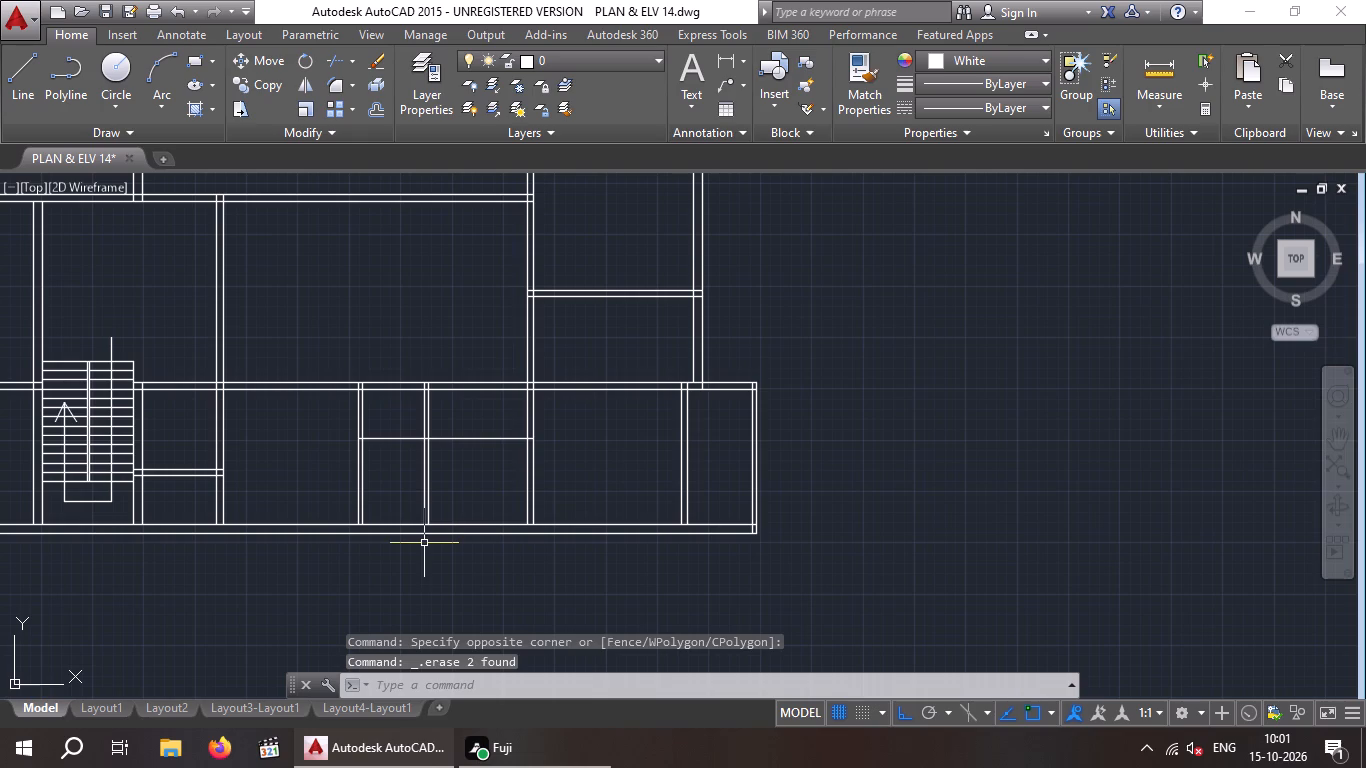
Offset the horizontal partition line across the two adjoining lower-row rooms 6" upward to make a double wall.
key("Escape")
key("Escape")
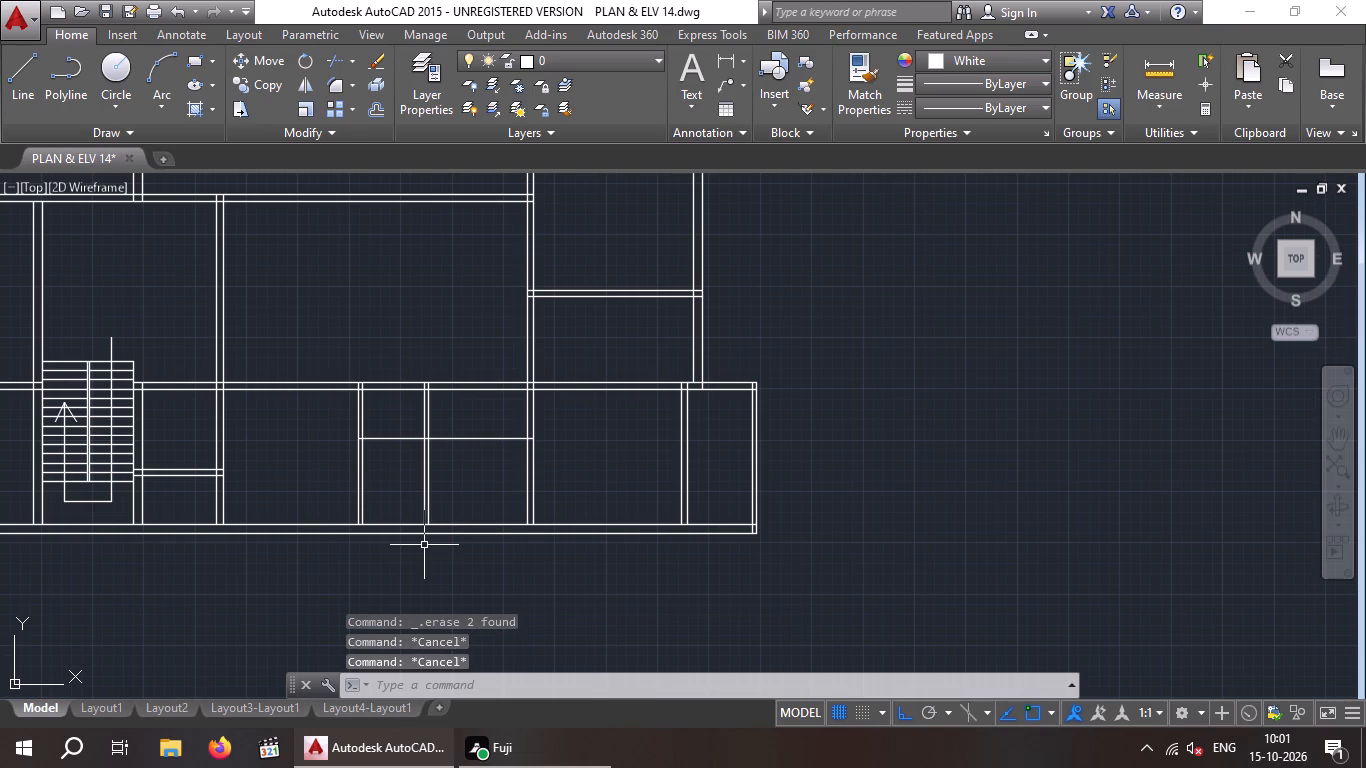
key("o")
key("Return")
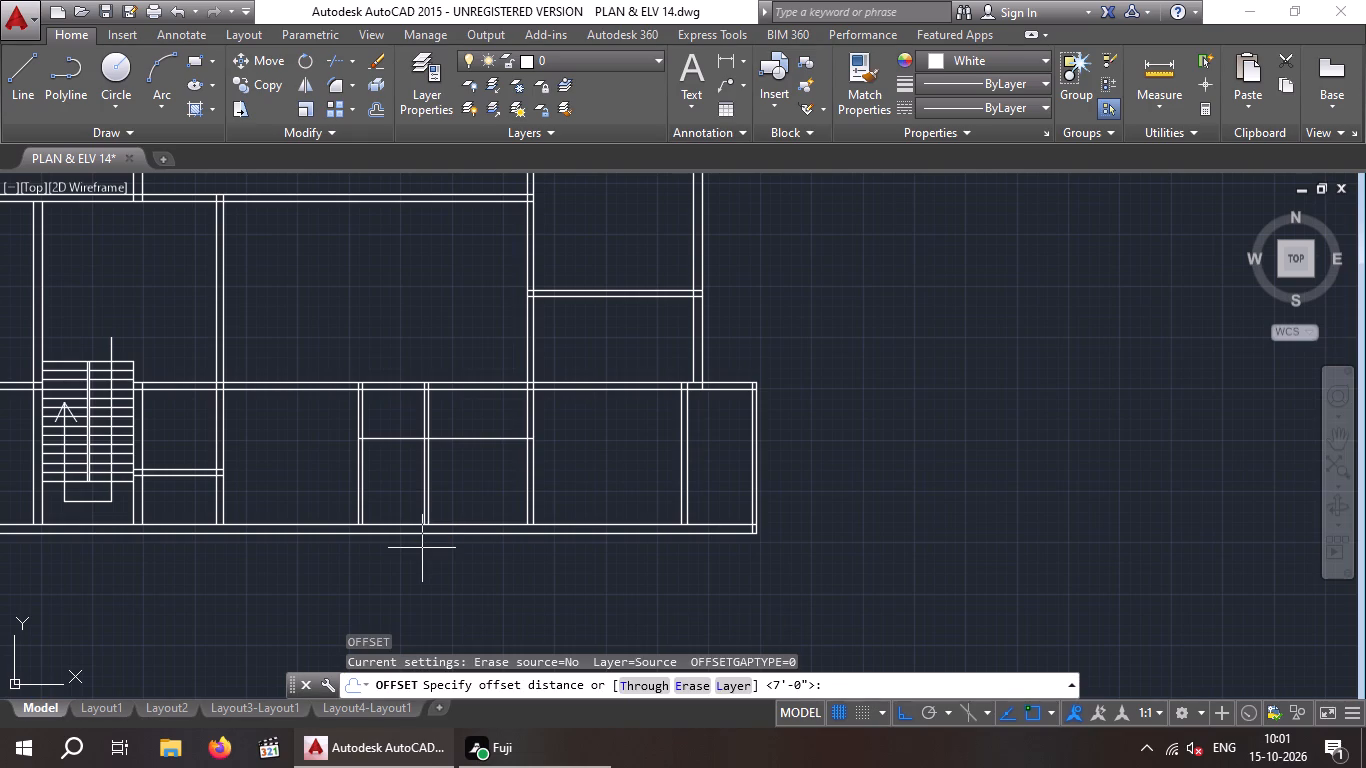
key("6")
key("shift+quotedbl")
key("Return")
scroll(455, 443, "up", 1)
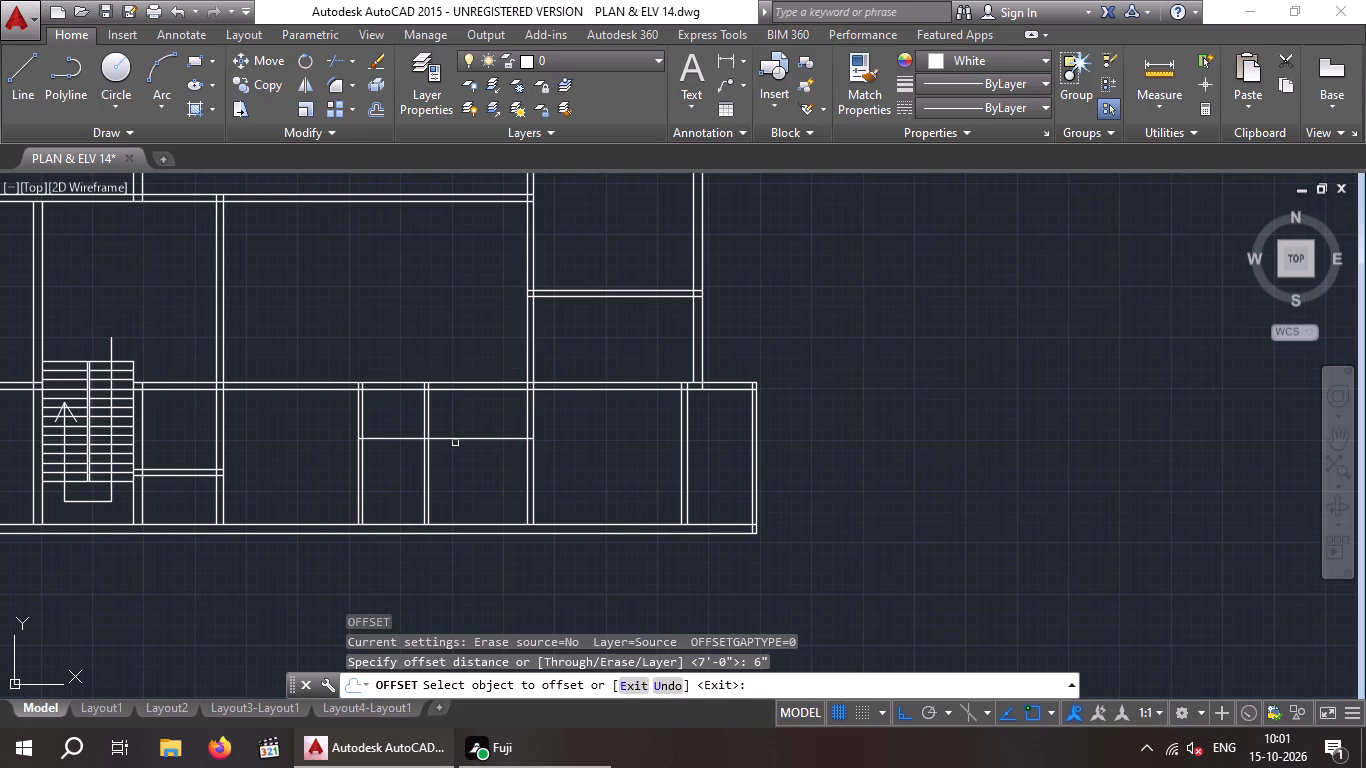
scroll(455, 443, "up", 1)
left_click(457, 434)
left_click(458, 407)
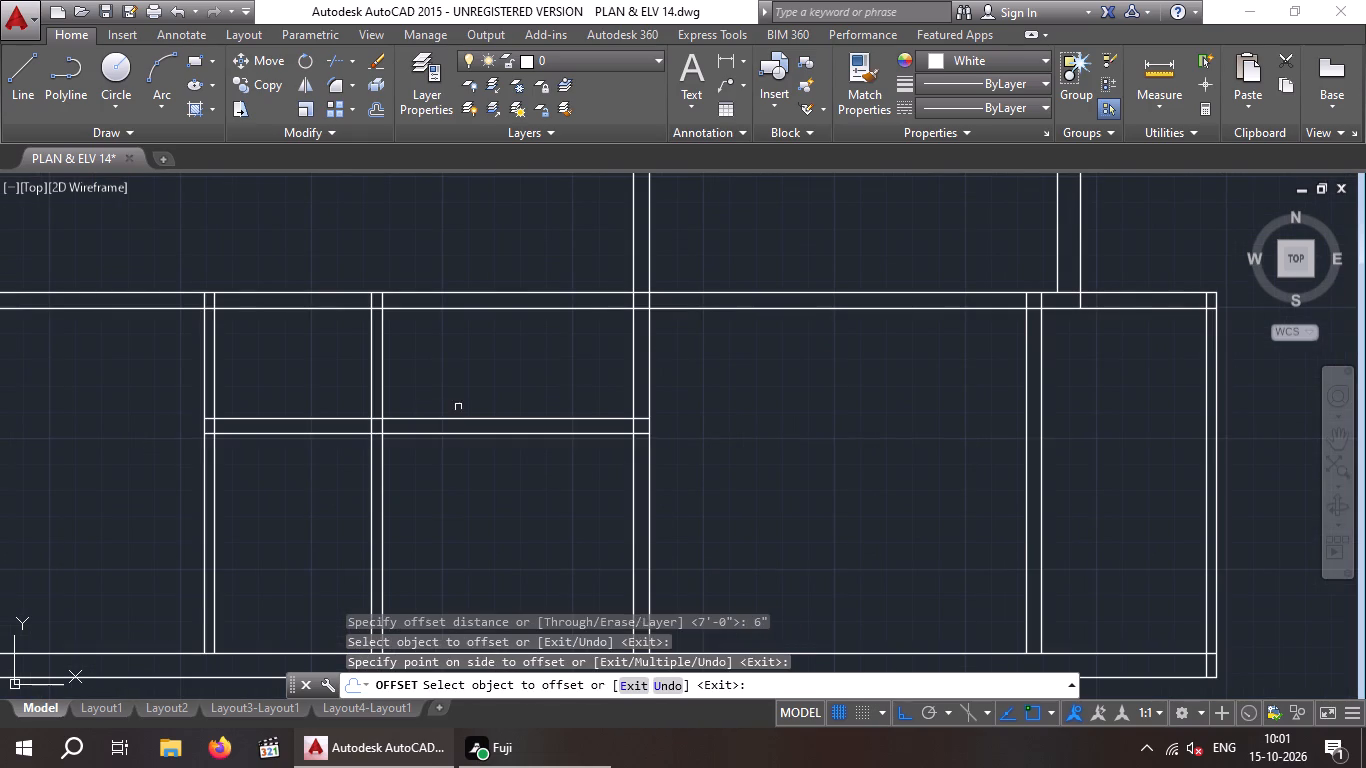
scroll(462, 405, "down", 1)
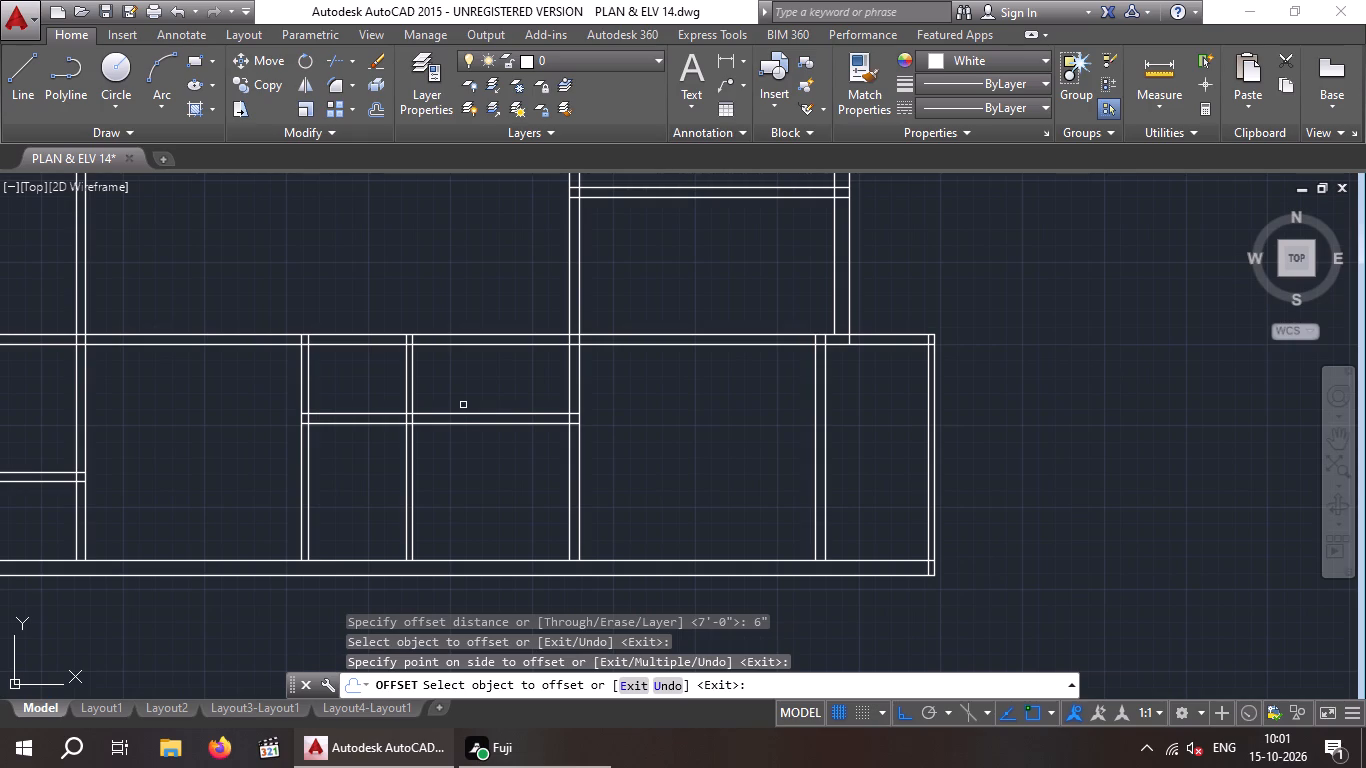
key("Escape")
key("Escape")
Trim away the upper double wall over the two partitioned lower-row rooms and the dividing wall above their new horizontal partition.
type("TR")
key("space")
key("space")
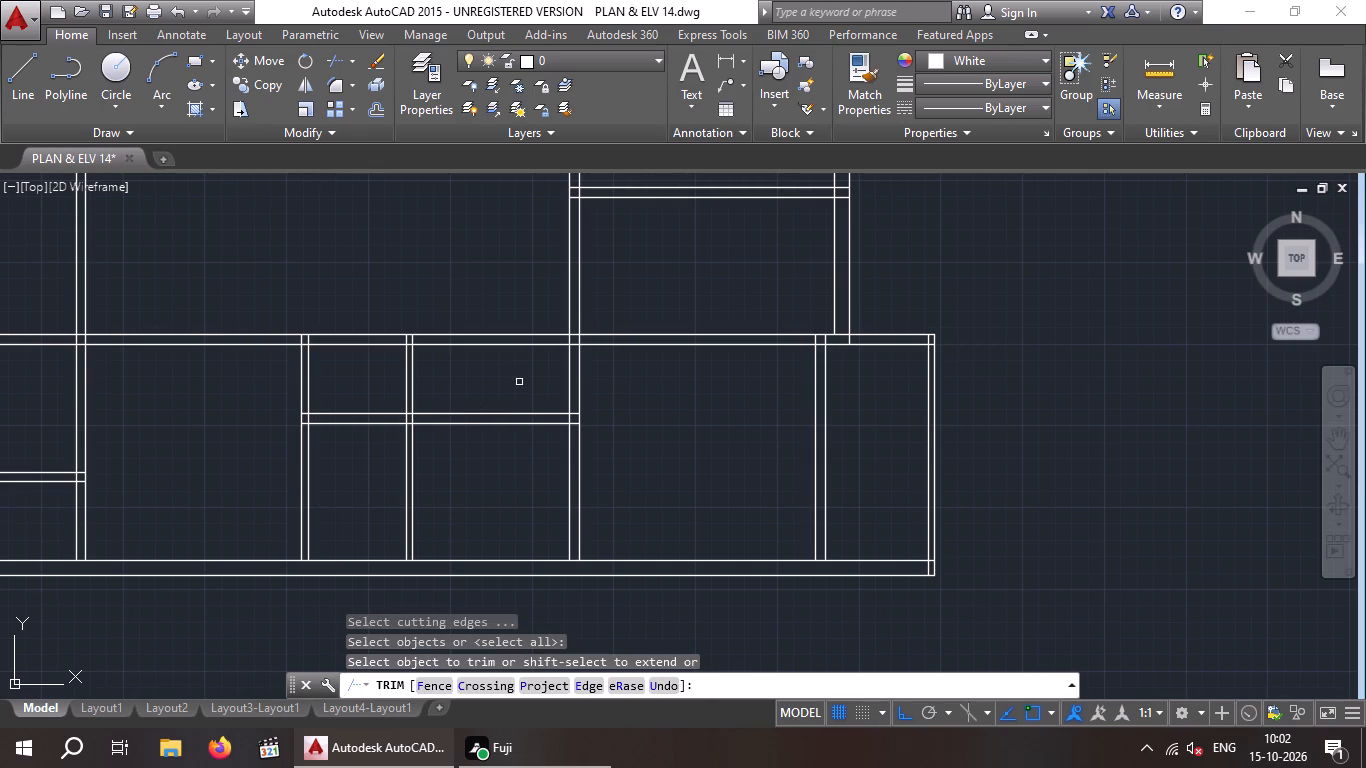
scroll(524, 374, "down", 1)
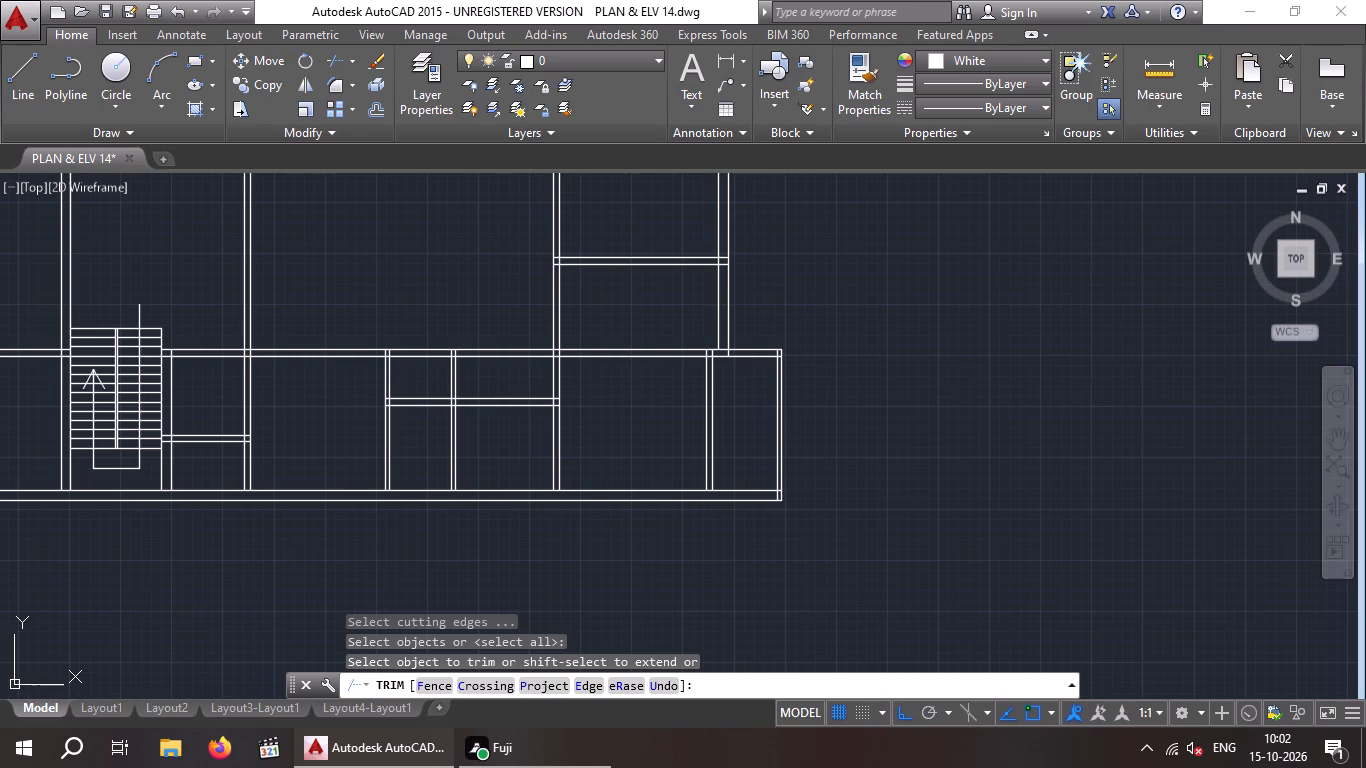
left_click(526, 377)
left_click(492, 332)
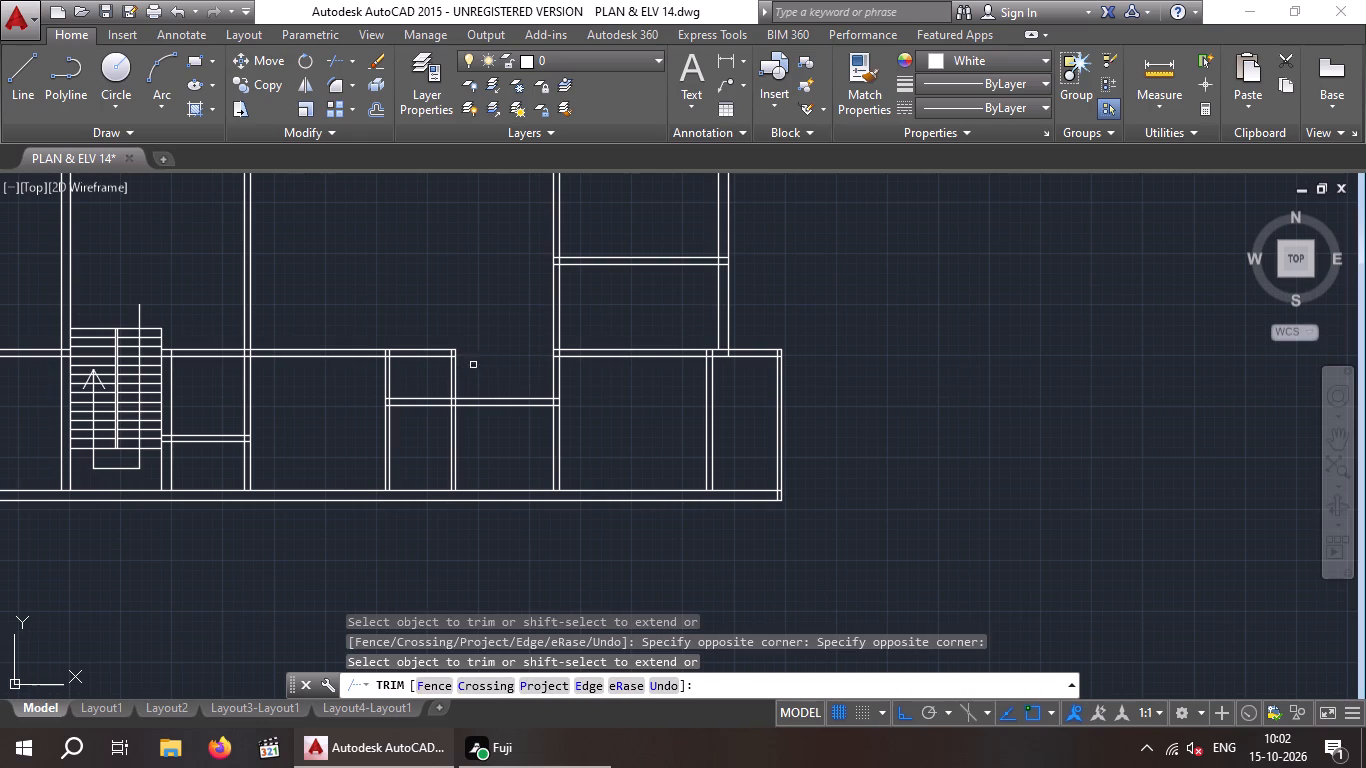
left_click_drag(487, 361, 461, 377)
left_click(439, 379)
left_click_drag(467, 378, 428, 380)
left_click(414, 336)
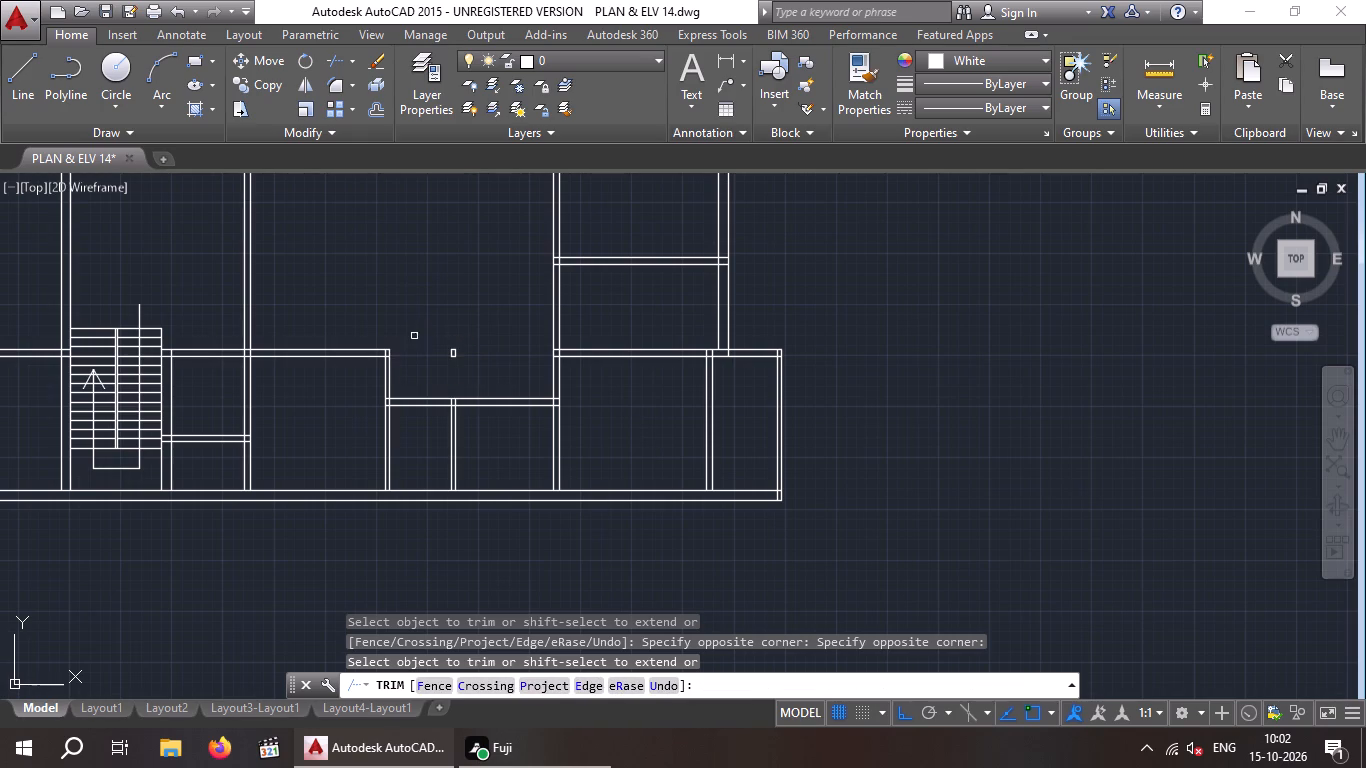
key("Escape")
Erase the small leftover wall pieces where the dividing wall met the removed upper wall.
left_click_drag(494, 327, 465, 358)
left_click(420, 357)
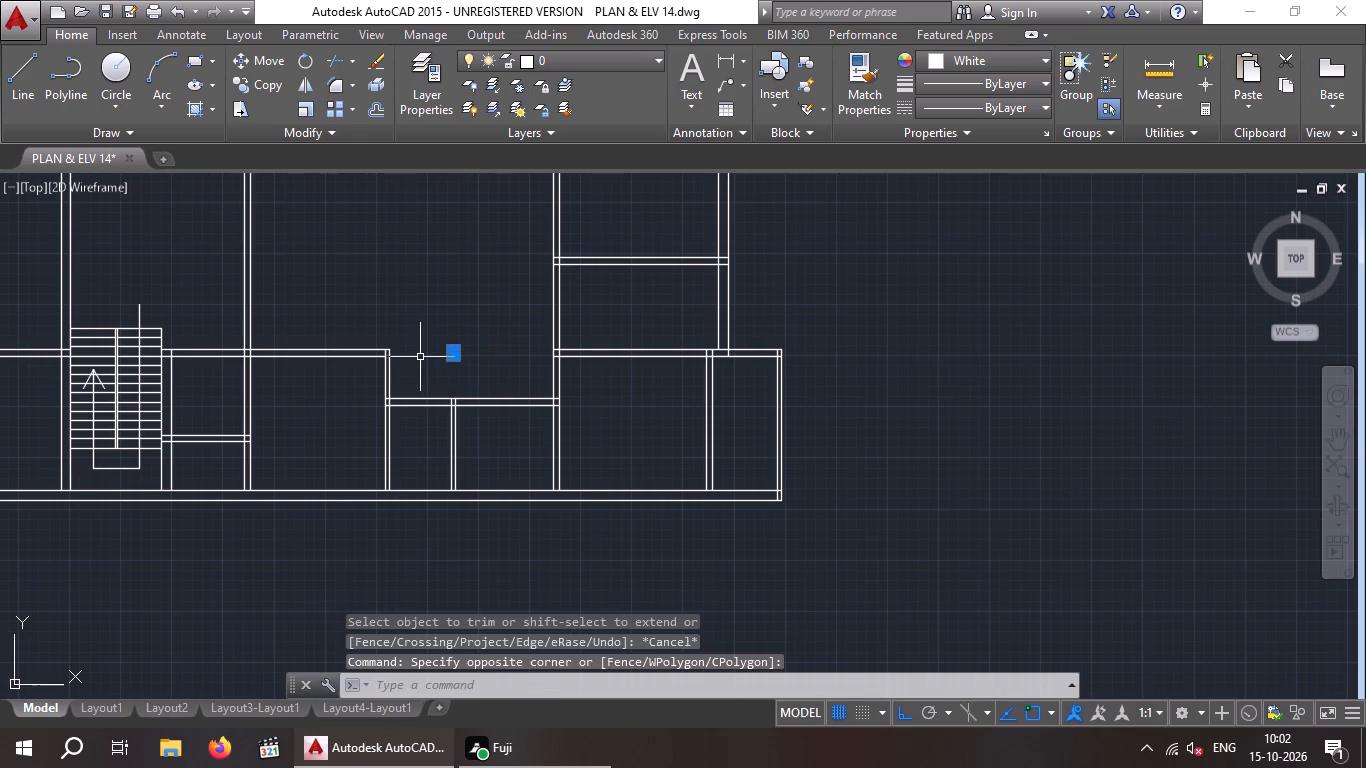
key("Delete")
Measure the clear inside width of the lowest room in the right wing, just above the bottom row.
scroll(421, 363, "down", 1)
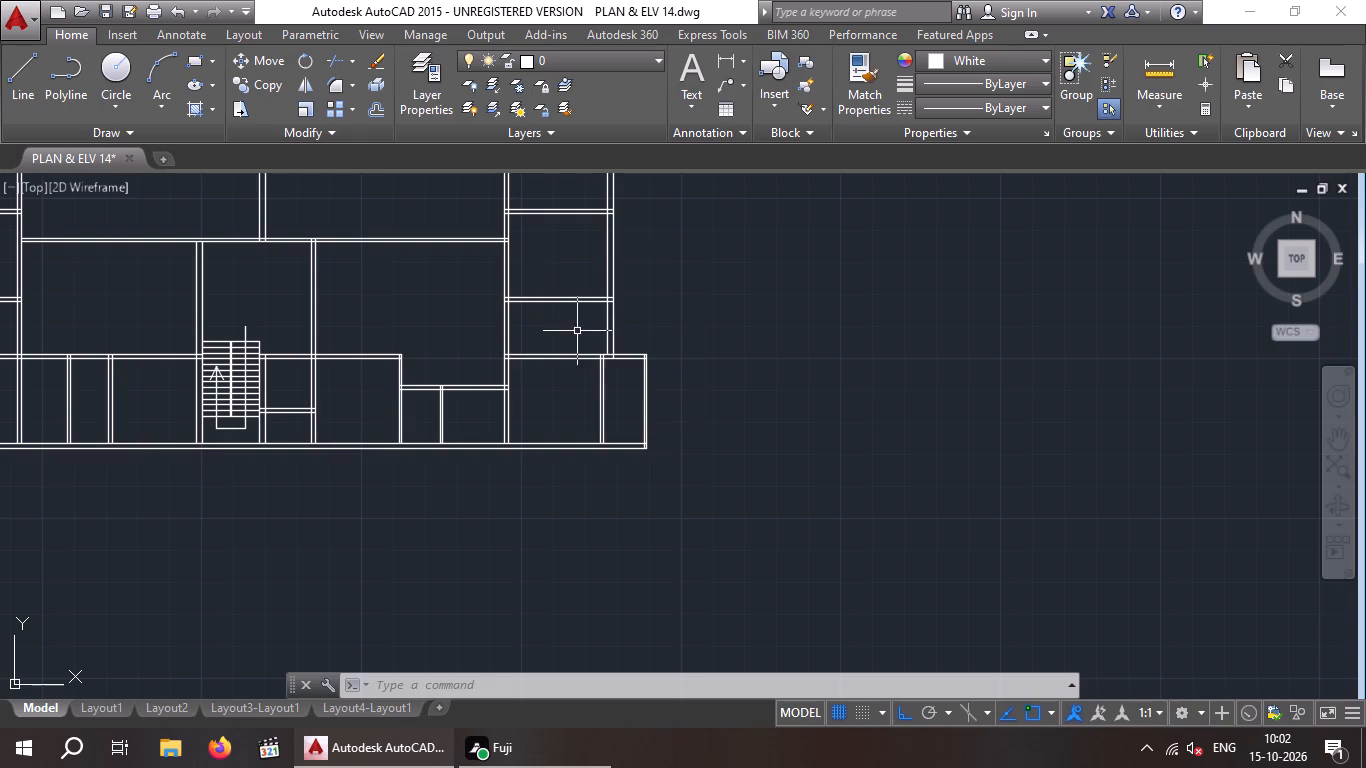
scroll(576, 331, "down", 2)
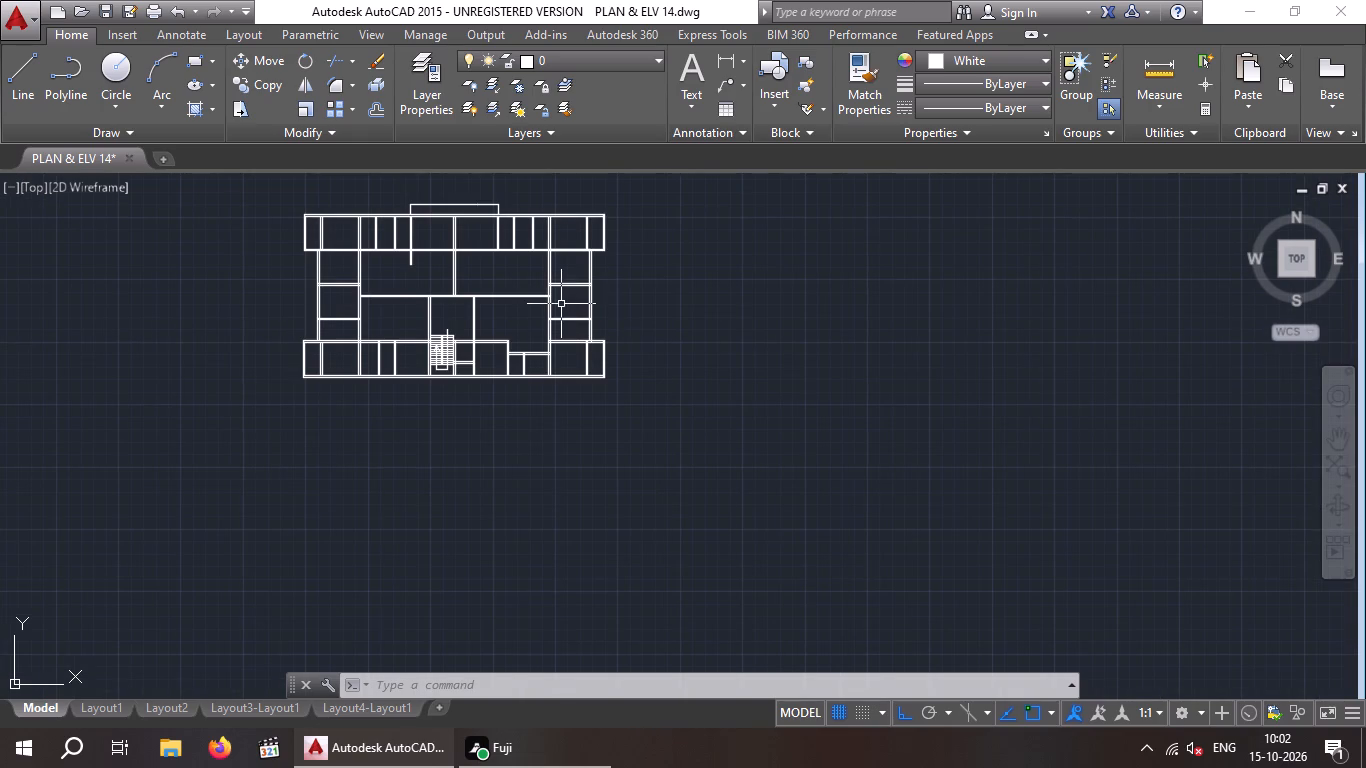
middle_click_drag(561, 305, 564, 352)
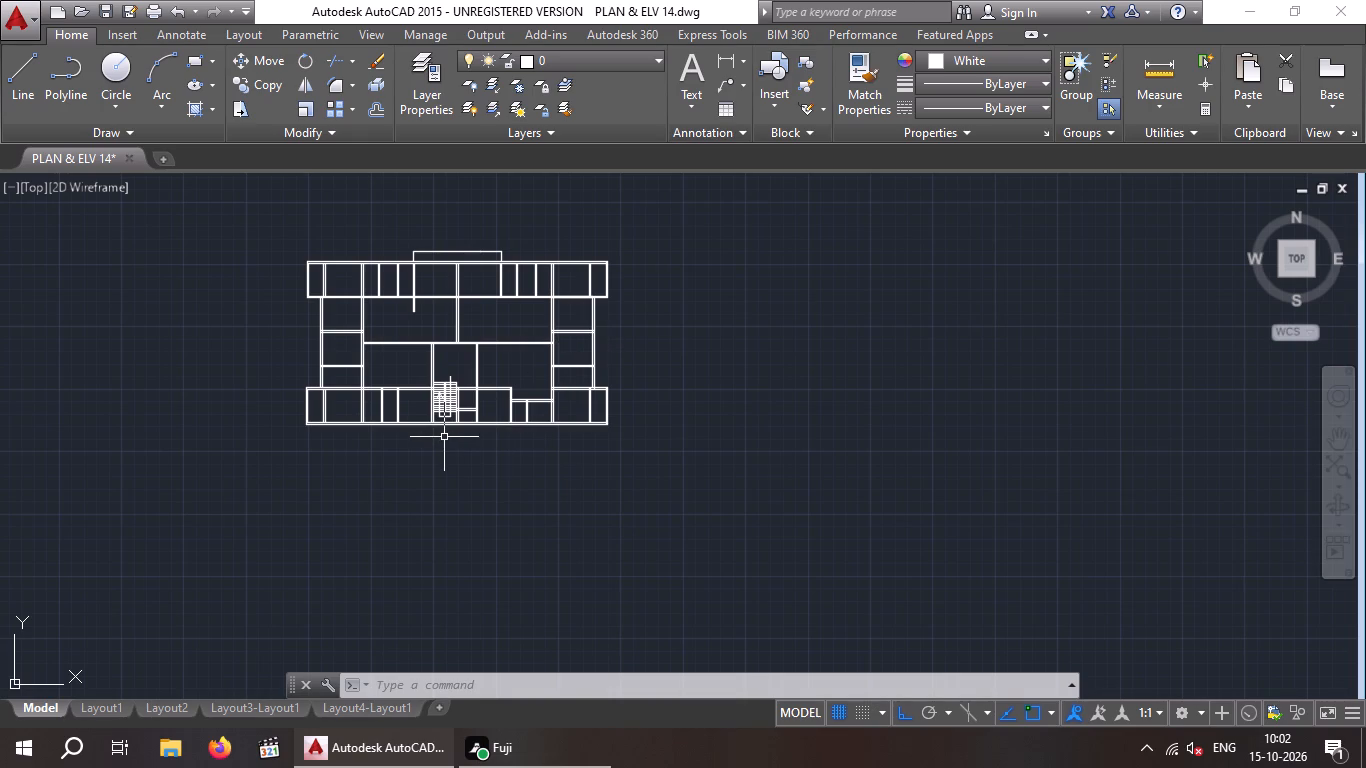
key("Escape")
key("Escape")
scroll(560, 397, "up", 2)
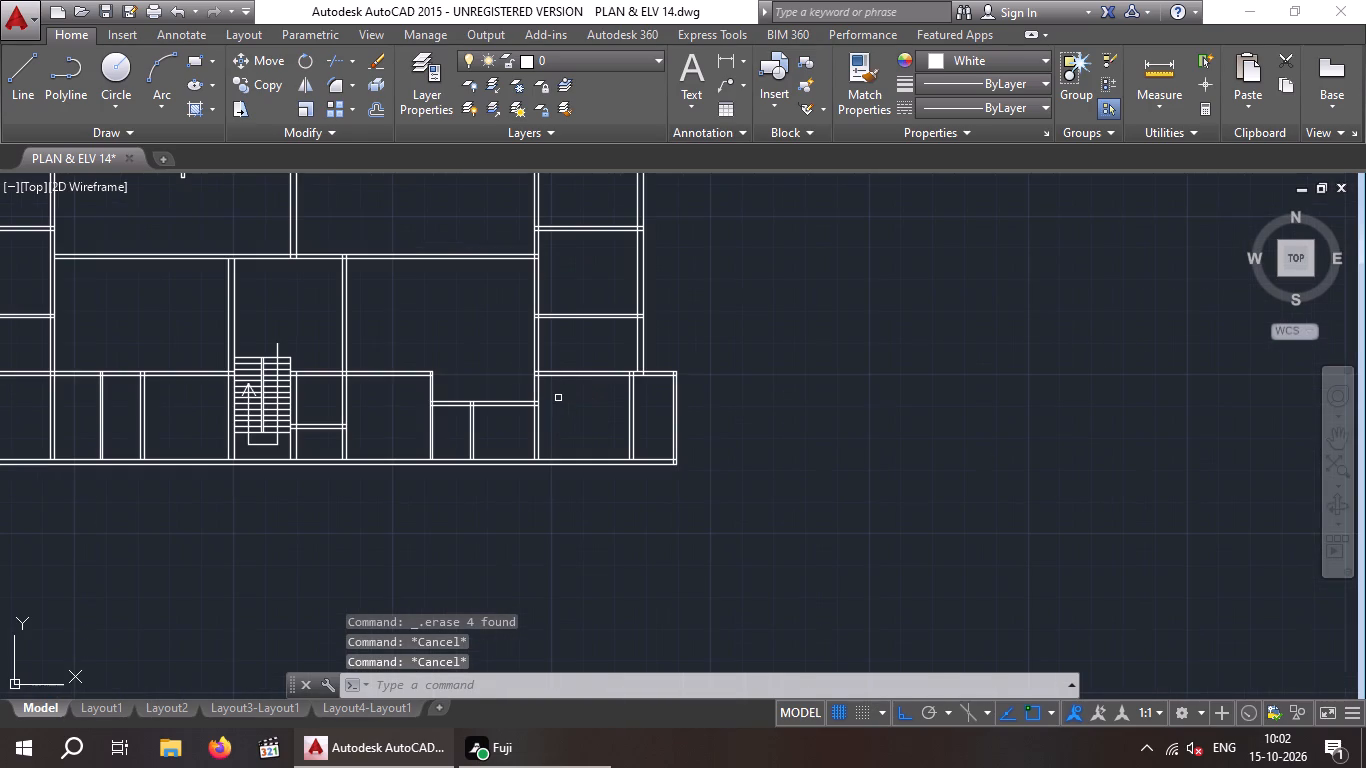
middle_click_drag(562, 387, 466, 421)
scroll(490, 394, "up", 1)
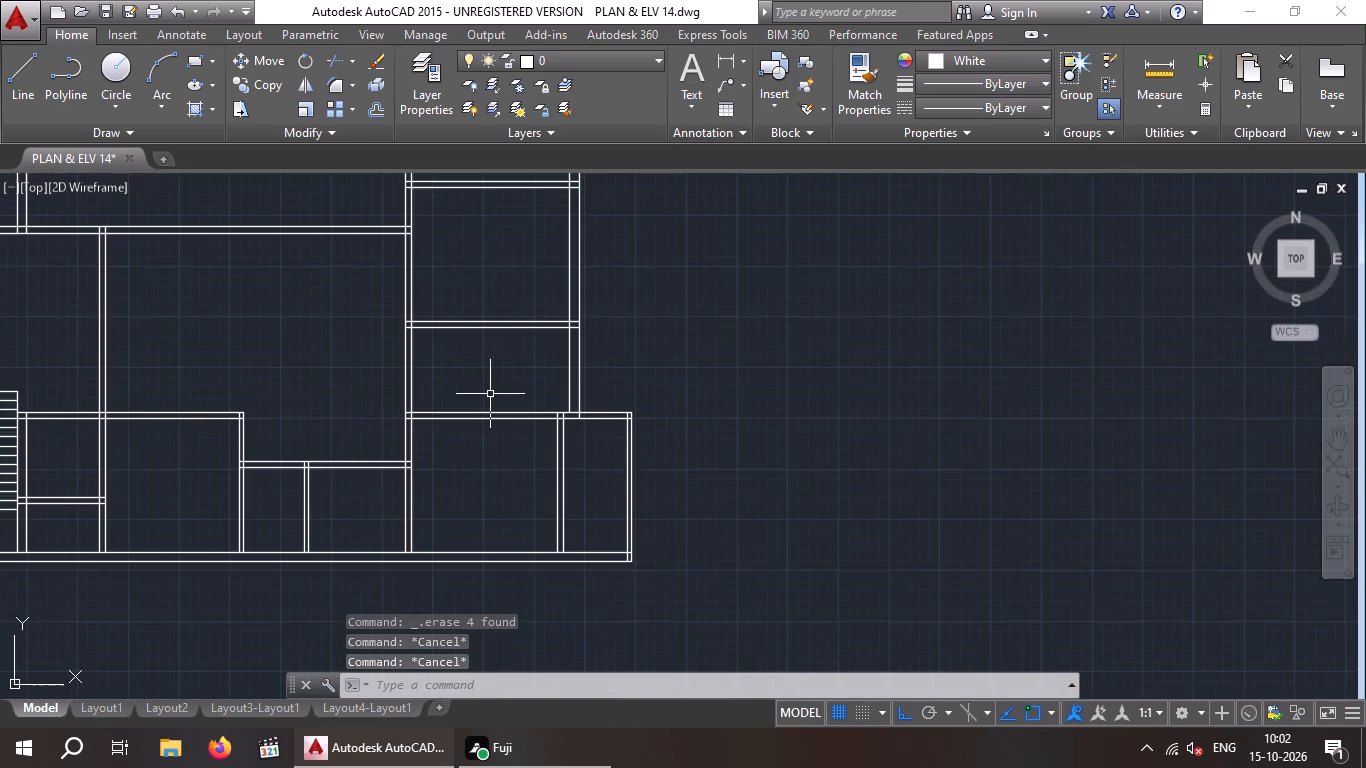
scroll(470, 392, "up", 1)
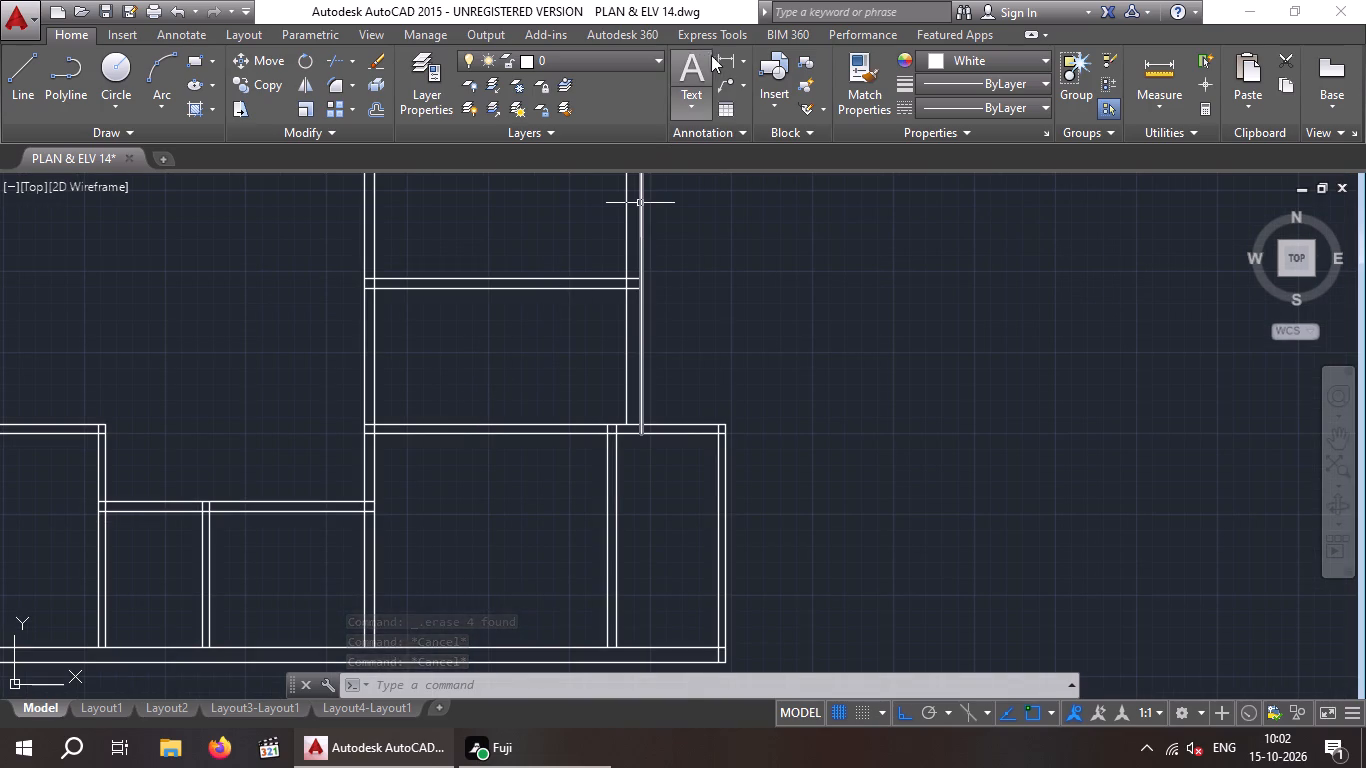
left_click(717, 56)
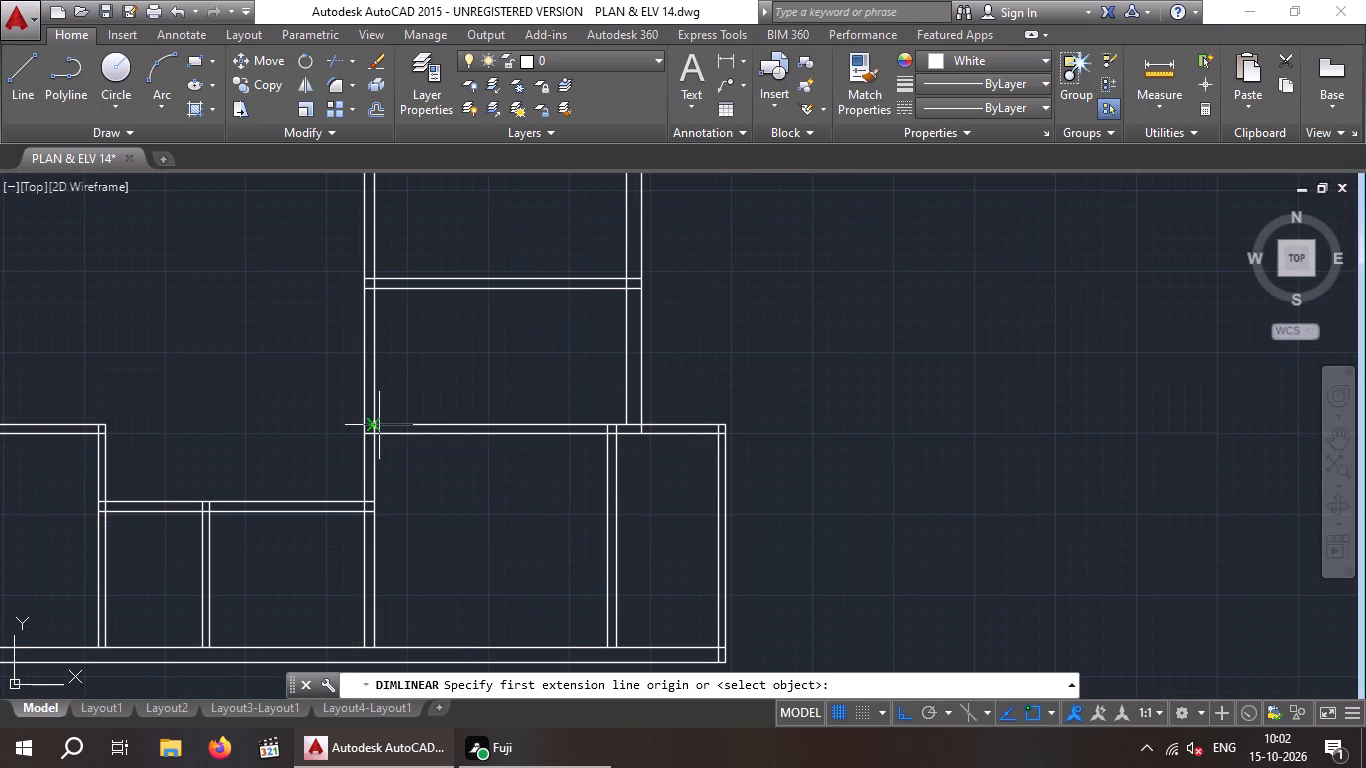
left_click(375, 425)
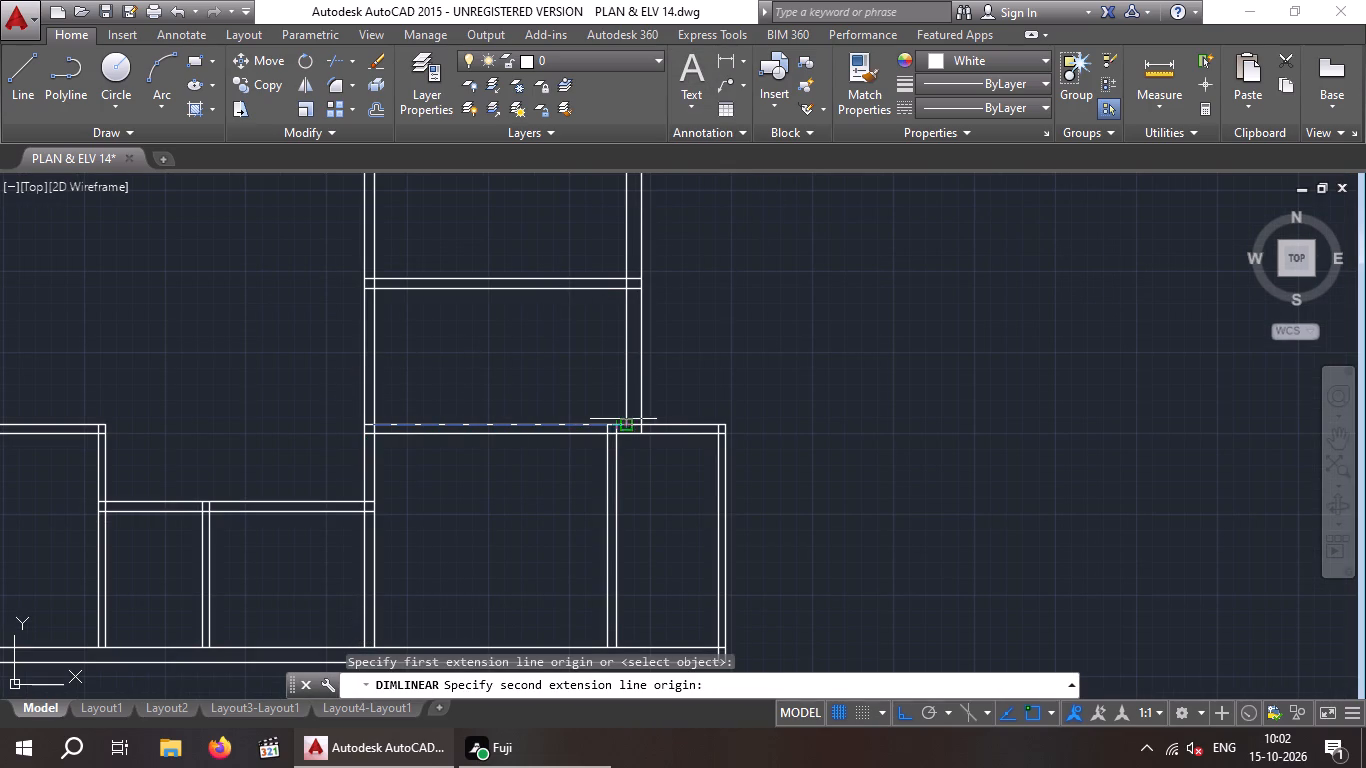
left_click(627, 420)
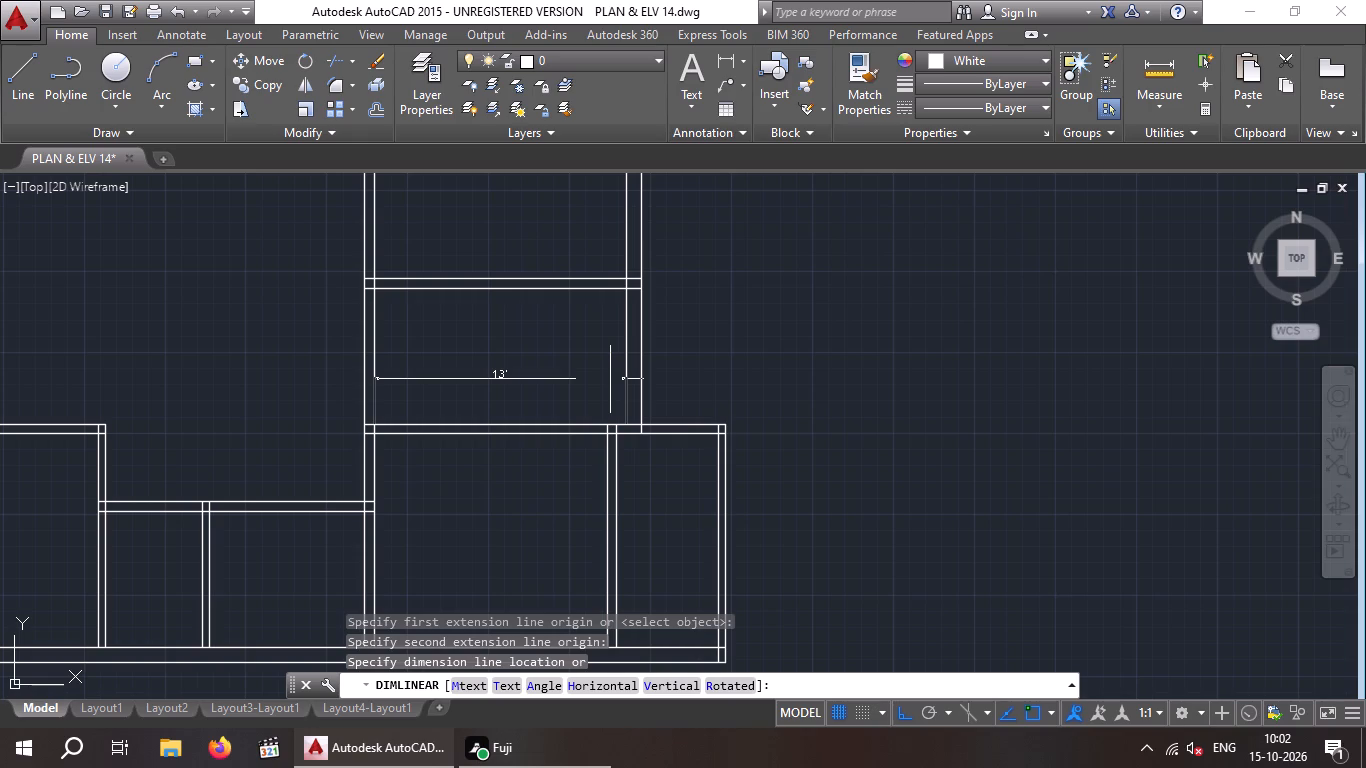
key("Escape")
key("Escape")
Offset the inner line of the right wing's left wall 5' to the right into its rooms.
key("o")
key("Return")
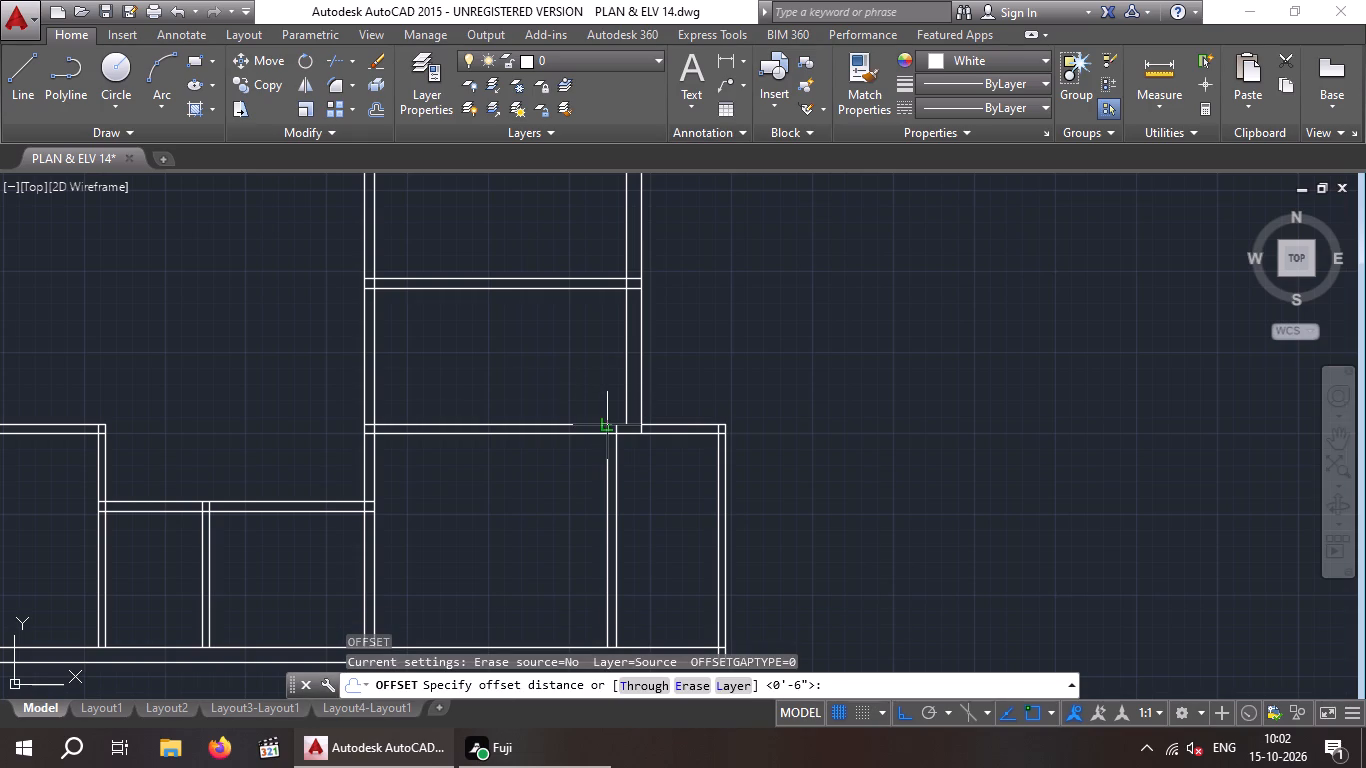
key("5")
key("apostrophe")
key("Return")
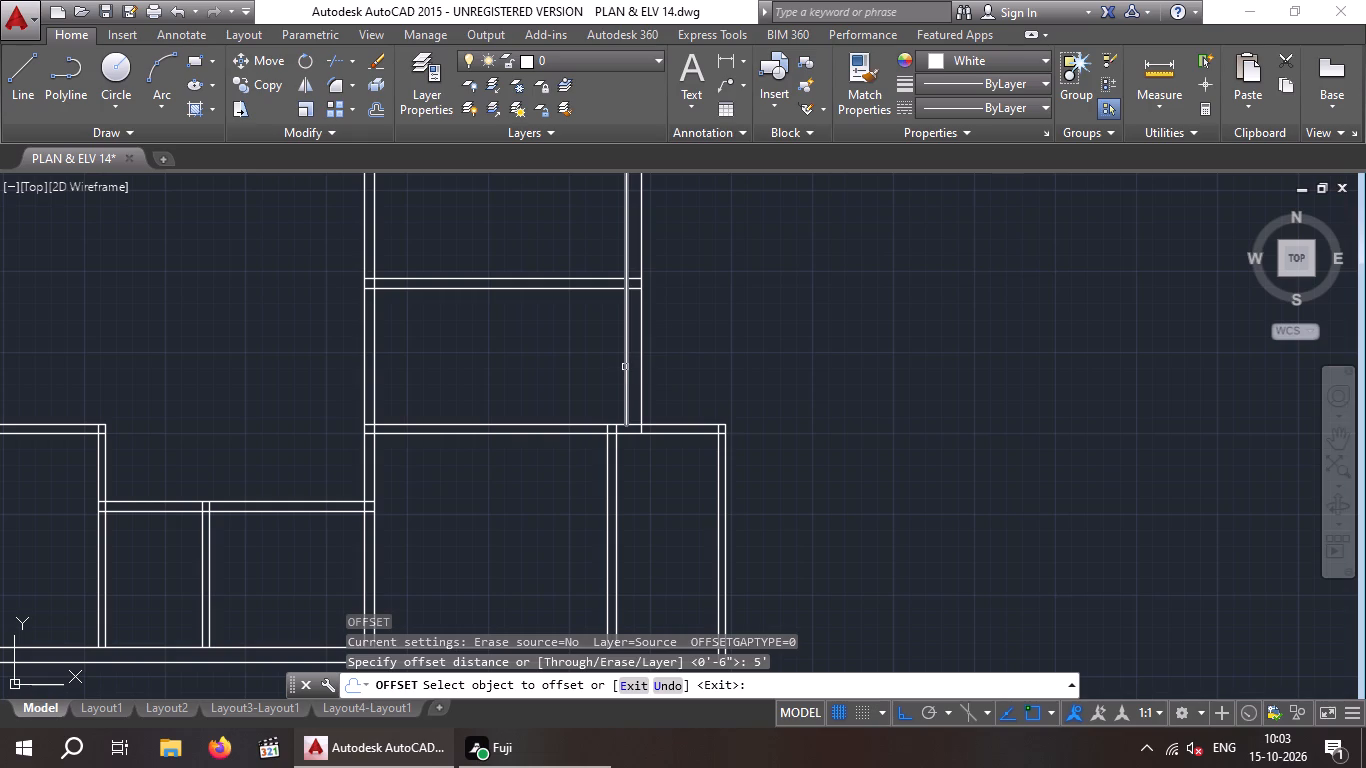
left_click(373, 387)
left_click(463, 385)
scroll(476, 380, "down", 2)
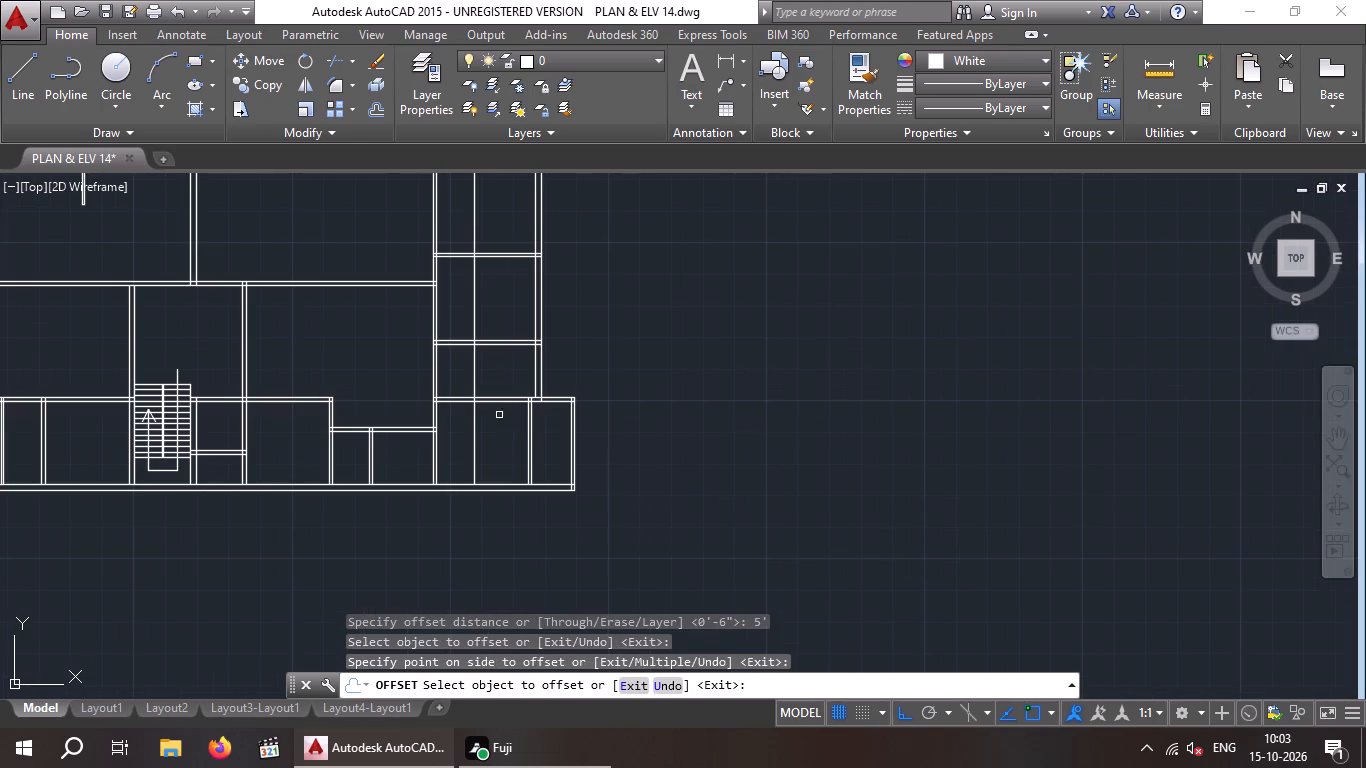
key("Escape")
key("Escape")
key("y")
key("Escape")
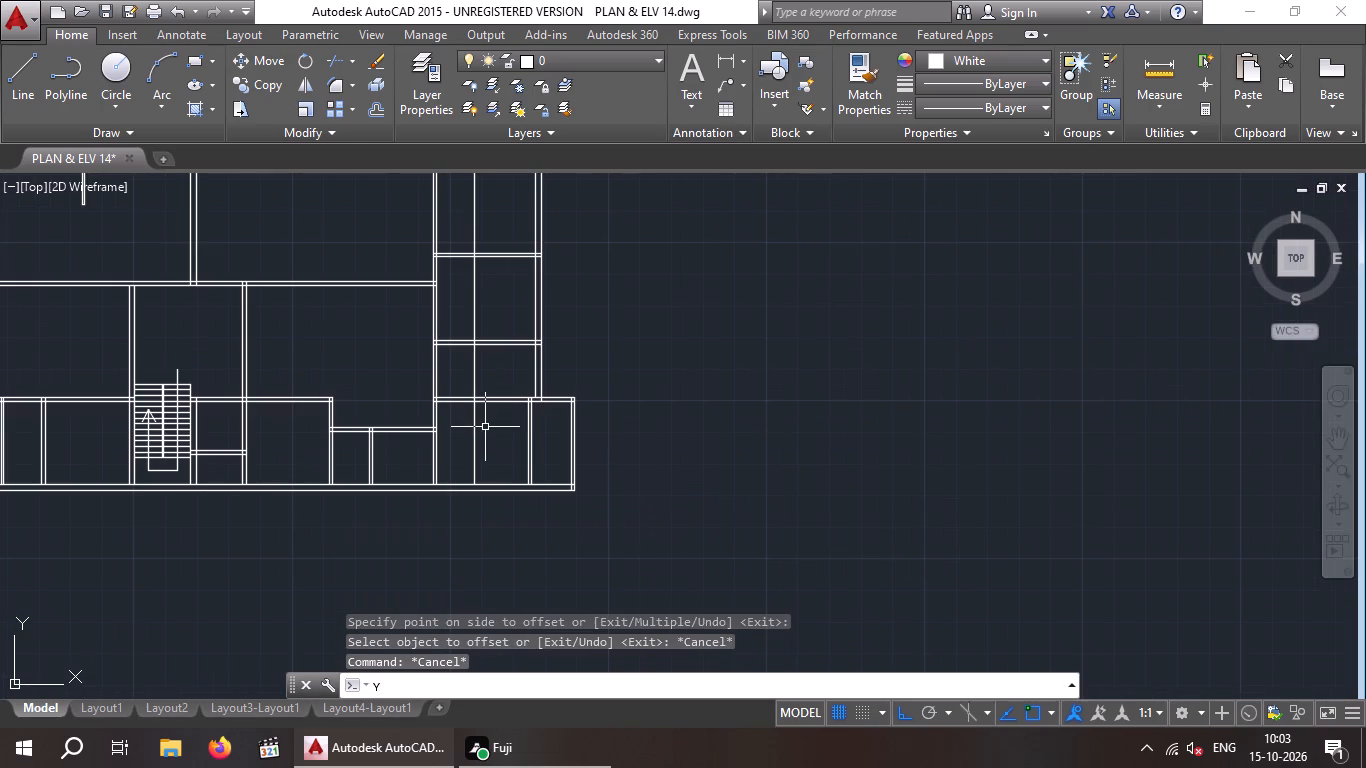
key("Escape")
Trim the new vertical line out of the bottom-row room and the right wing's middle room.
type("TR")
key("space")
key("space")
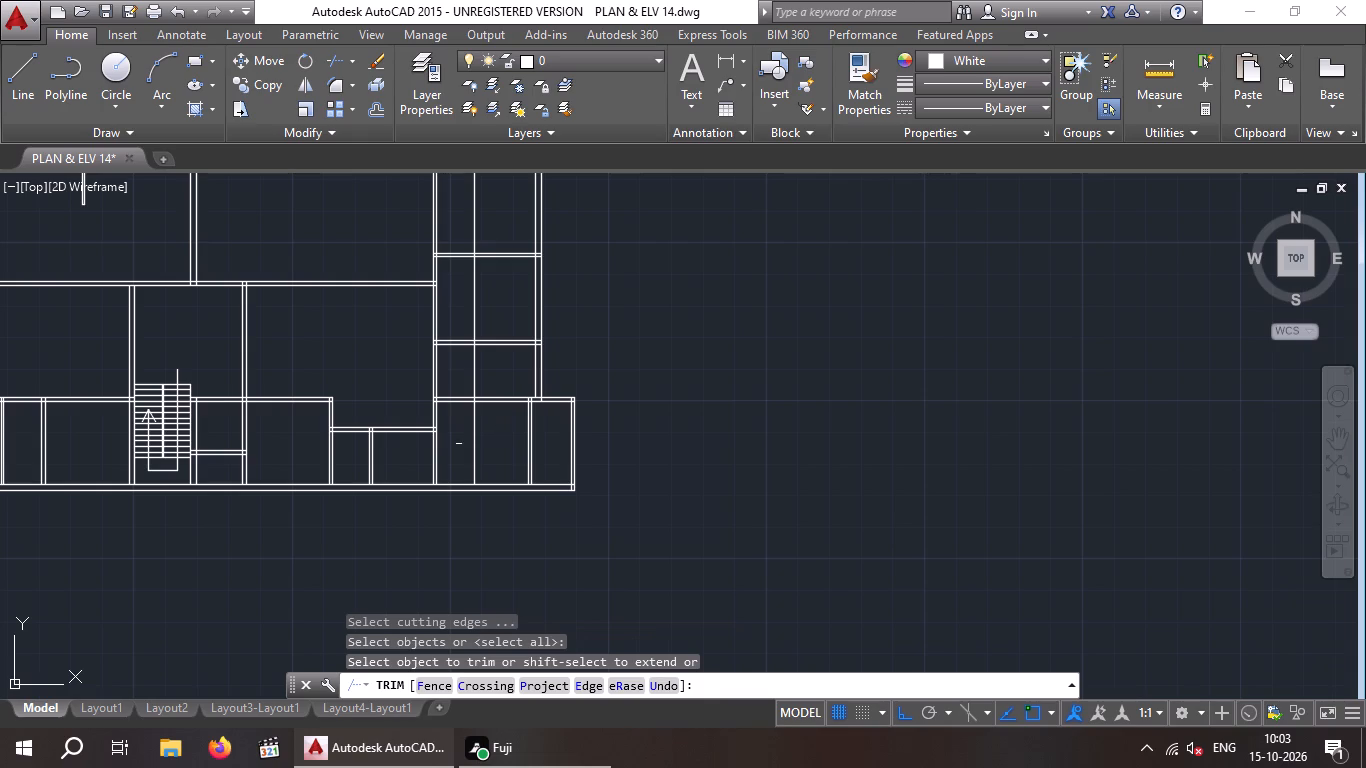
left_click_drag(511, 437, 483, 442)
left_click(460, 445)
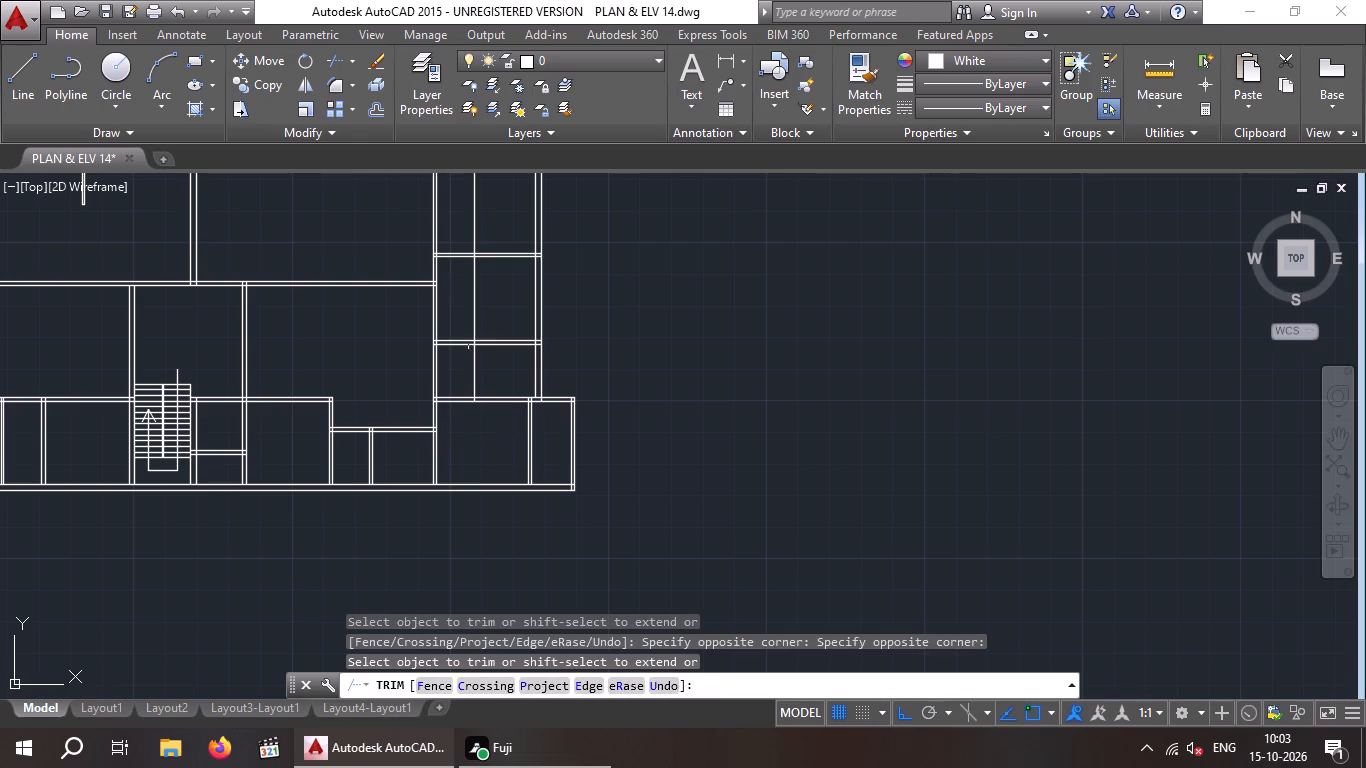
left_click_drag(487, 300, 476, 301)
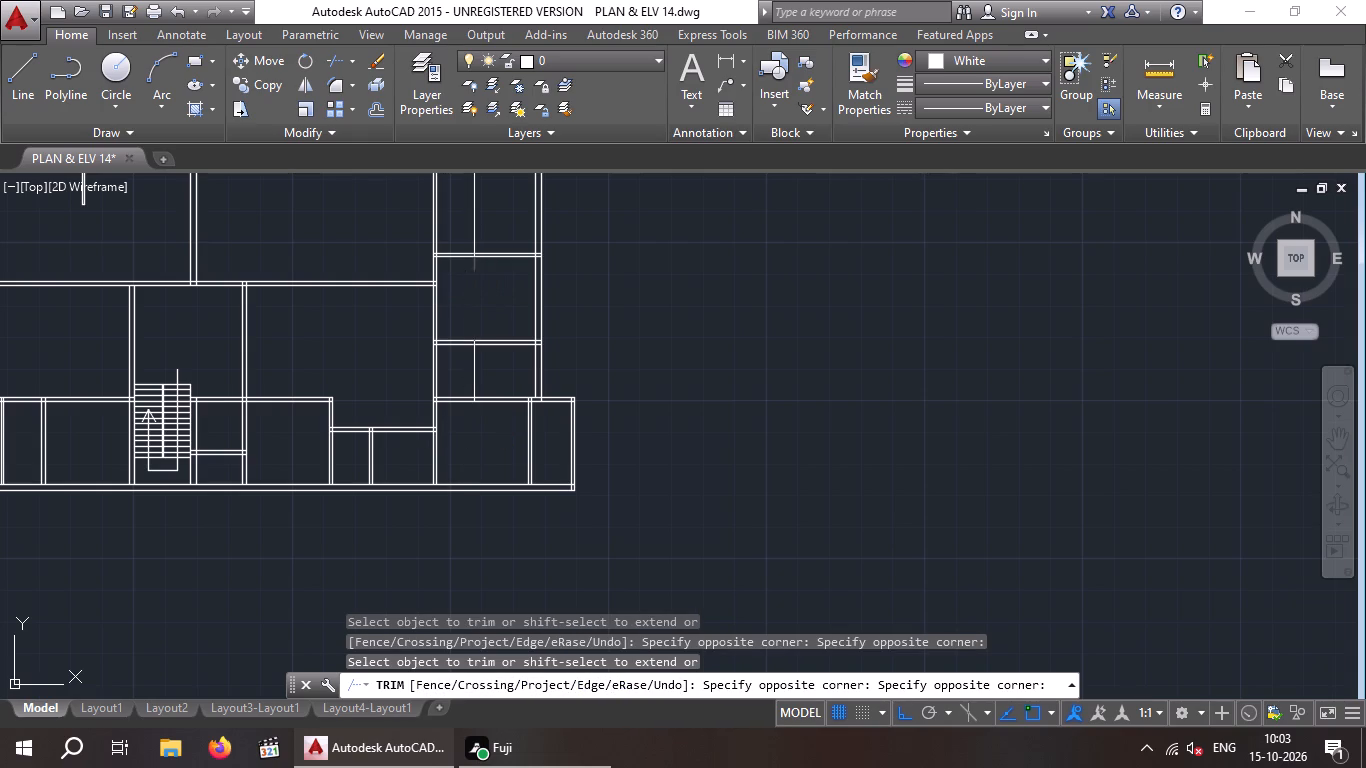
left_click(466, 305)
key("Escape")
Erase the leftover vertical offset line running up through the right wing's upper rooms.
left_click_drag(499, 220, 474, 231)
left_click(470, 232)
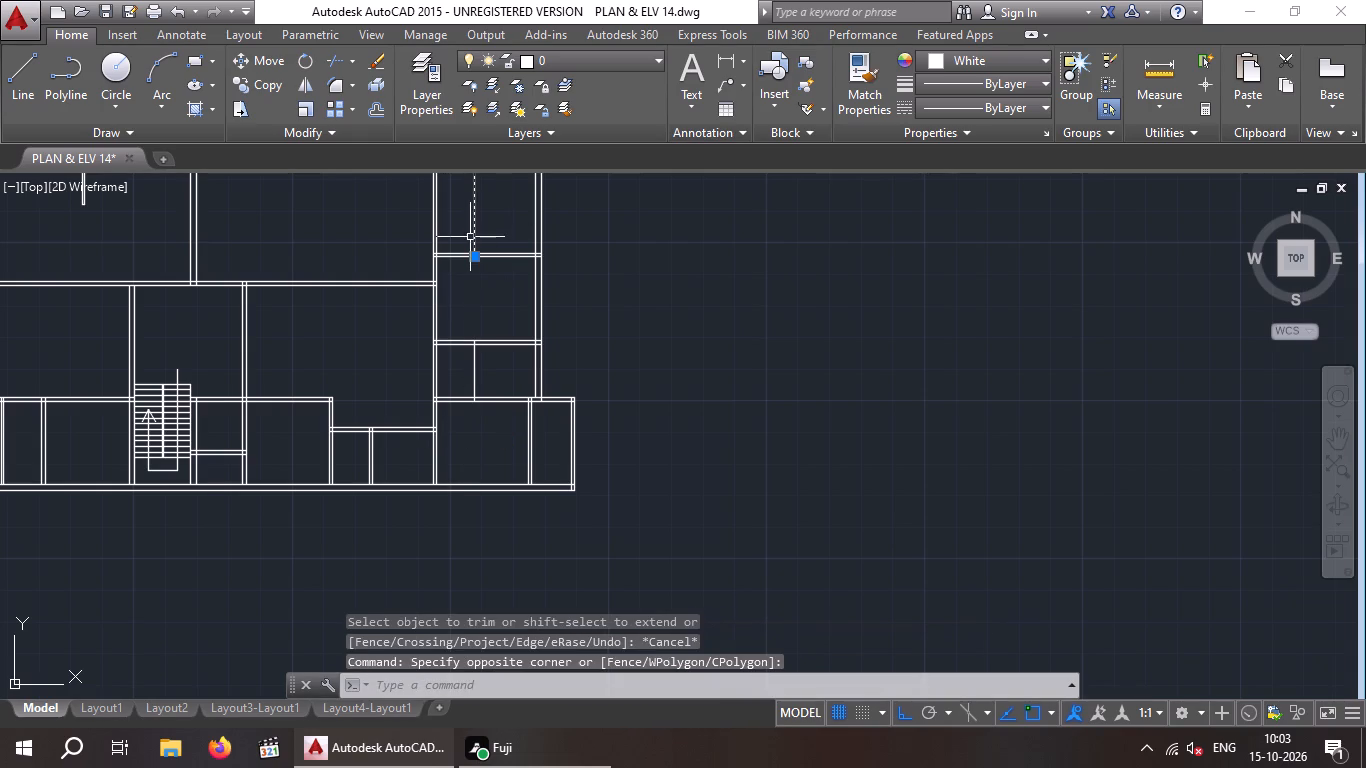
key("Delete")
Offset the remaining vertical line in the right wing's lowest room 6" to the right to make a double partition wall.
scroll(474, 379, "up", 2)
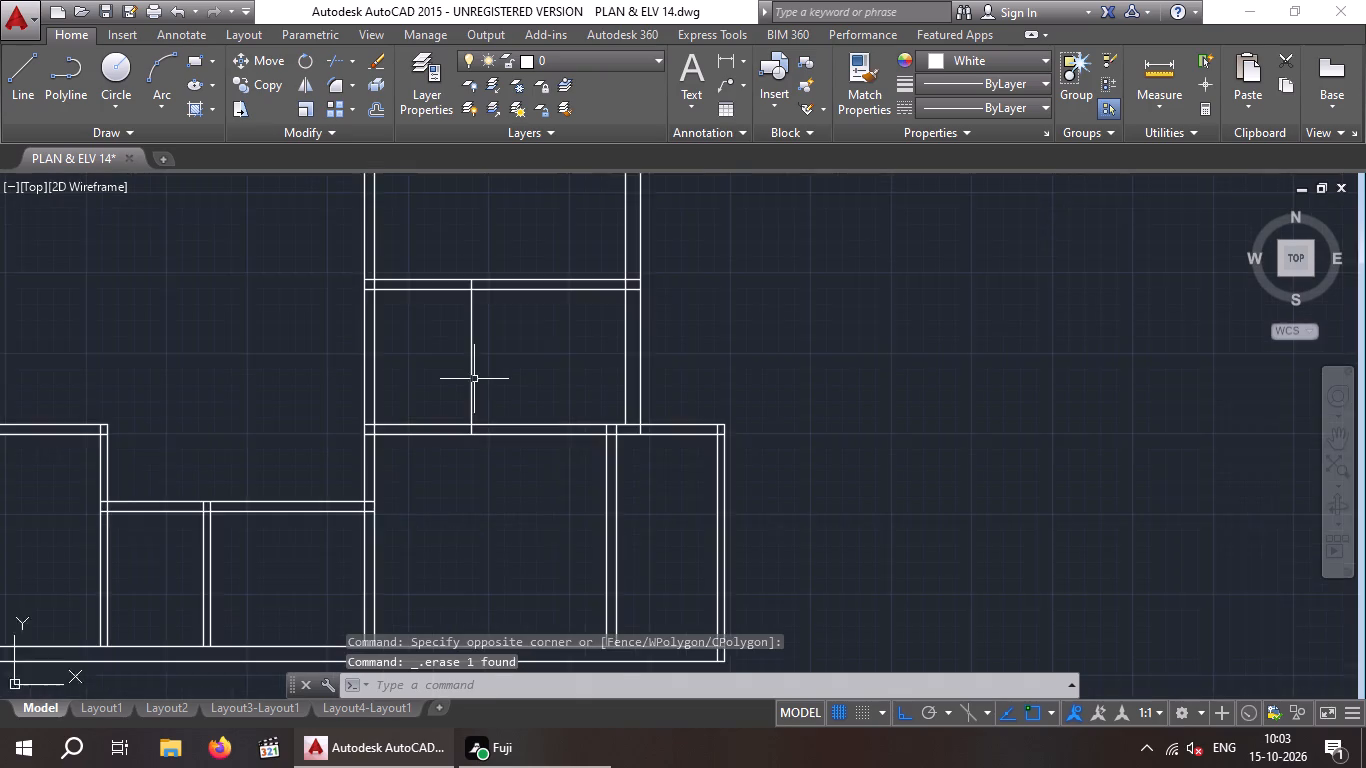
scroll(474, 379, "up", 1)
key("Escape")
key("Escape")
key("o")
key("Return")
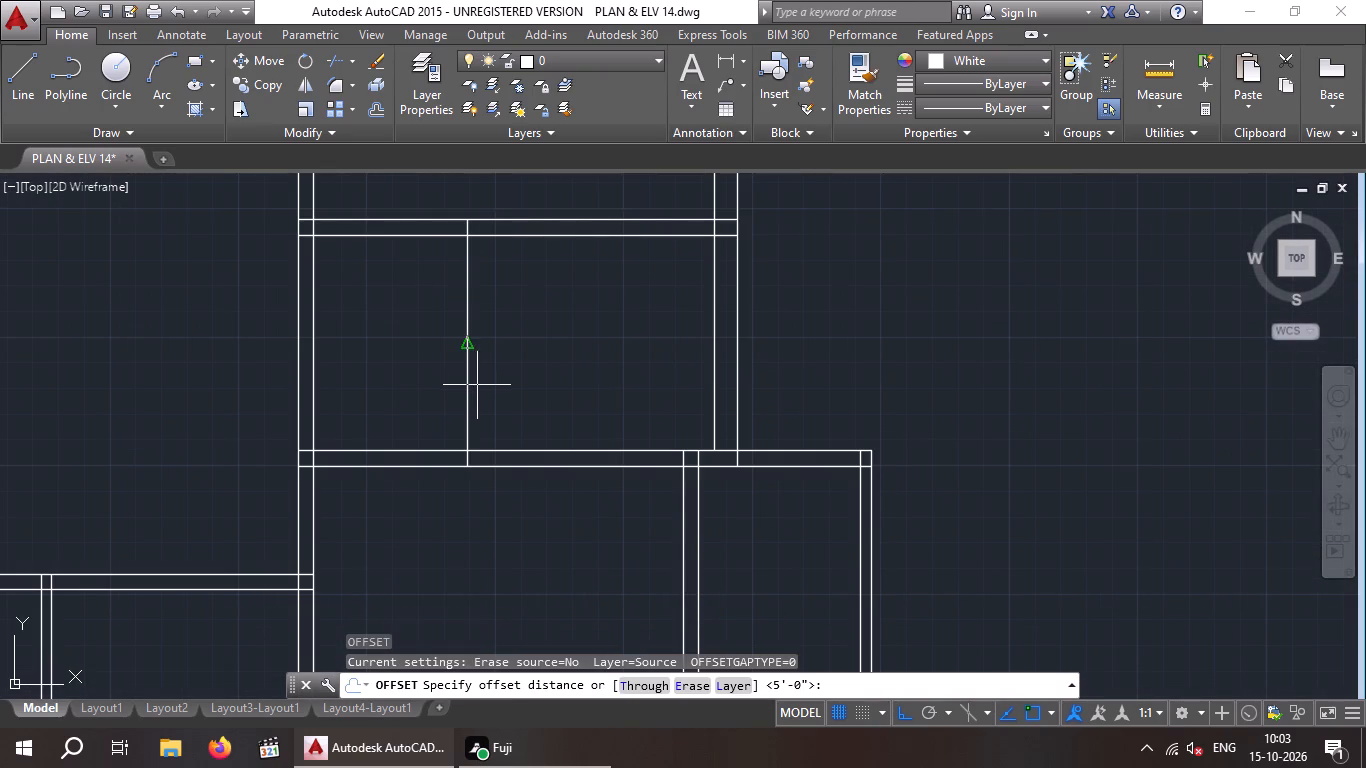
key("6")
key("shift+quotedbl")
key("Return")
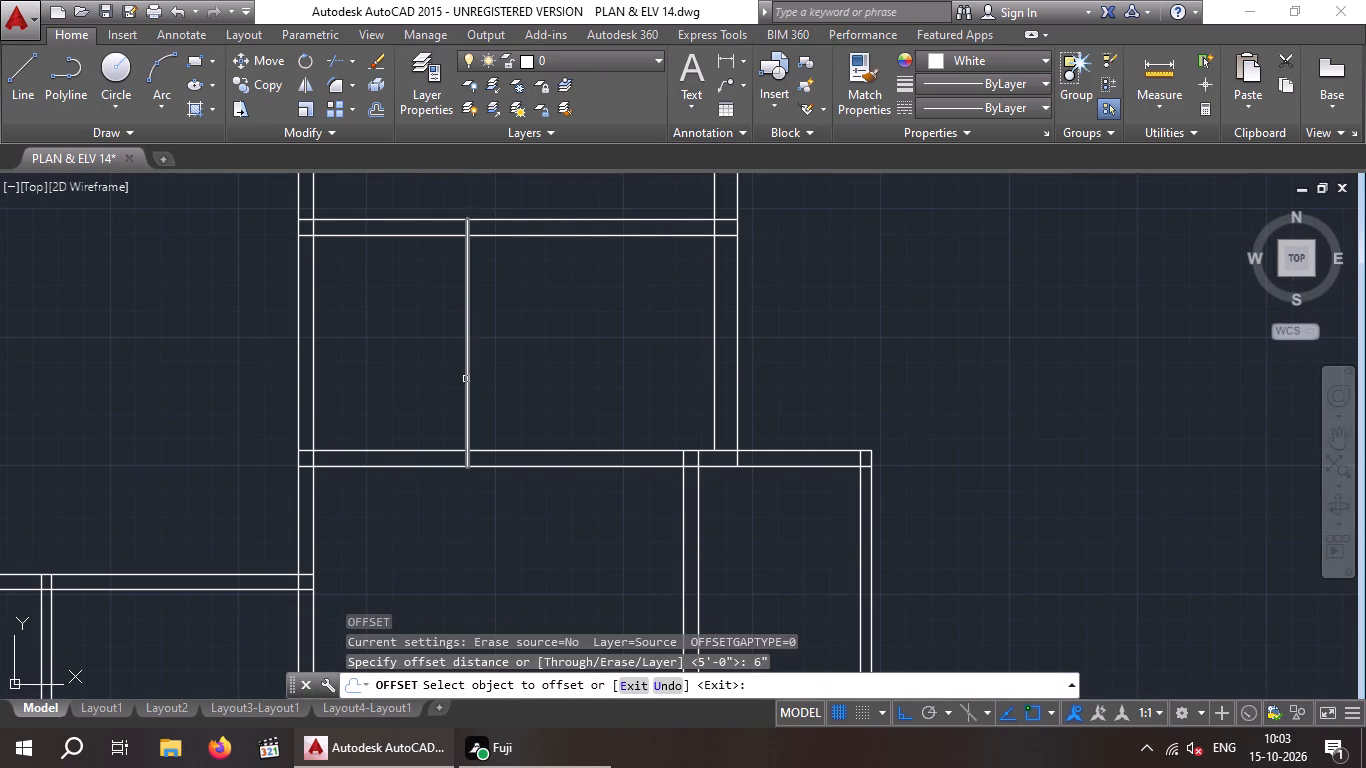
left_click(466, 379)
left_click(528, 375)
scroll(529, 374, "down", 2)
key("Escape")
key("Escape")
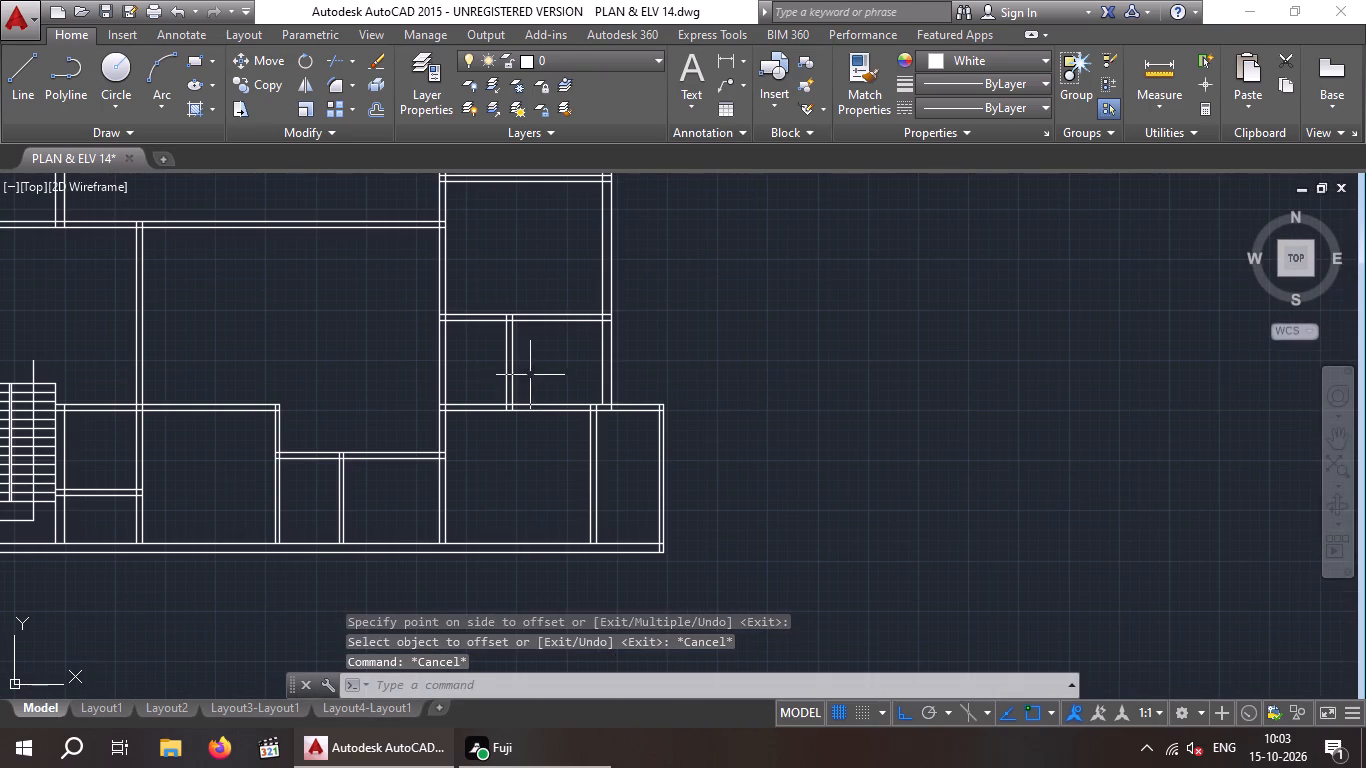
scroll(575, 340, "down", 2)
middle_click_drag(575, 340, 567, 419)
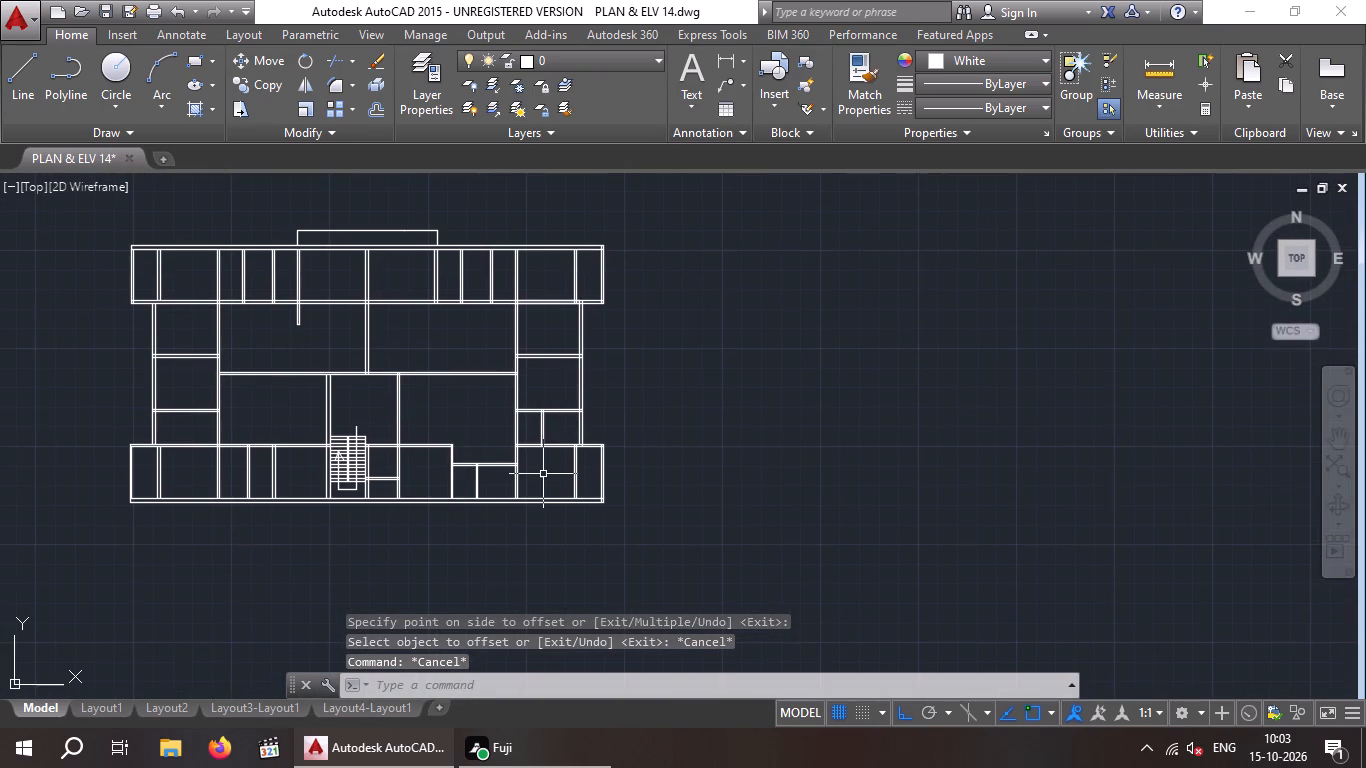
Offset the inner line of the left wing's right wall 5' to the left into its rooms.
middle_click_drag(544, 474, 615, 447)
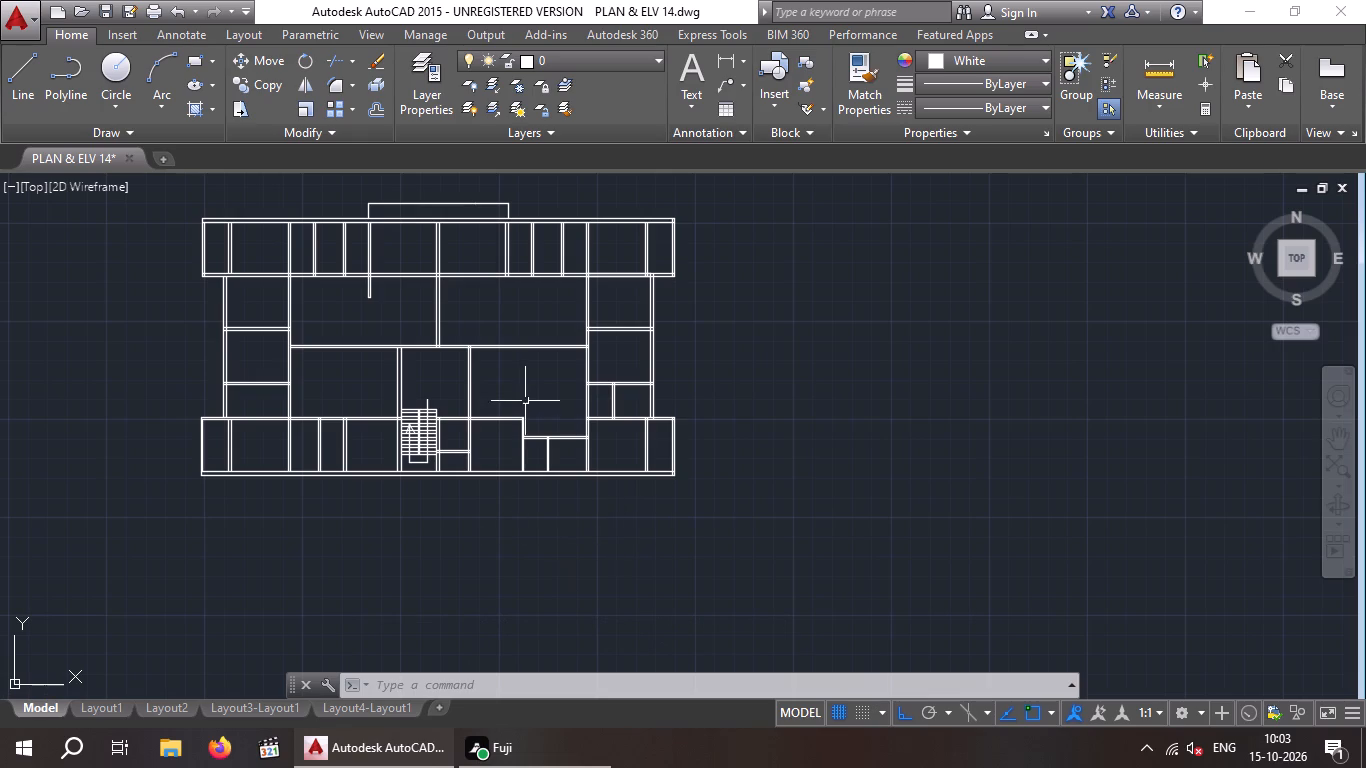
middle_click_drag(366, 438, 562, 411)
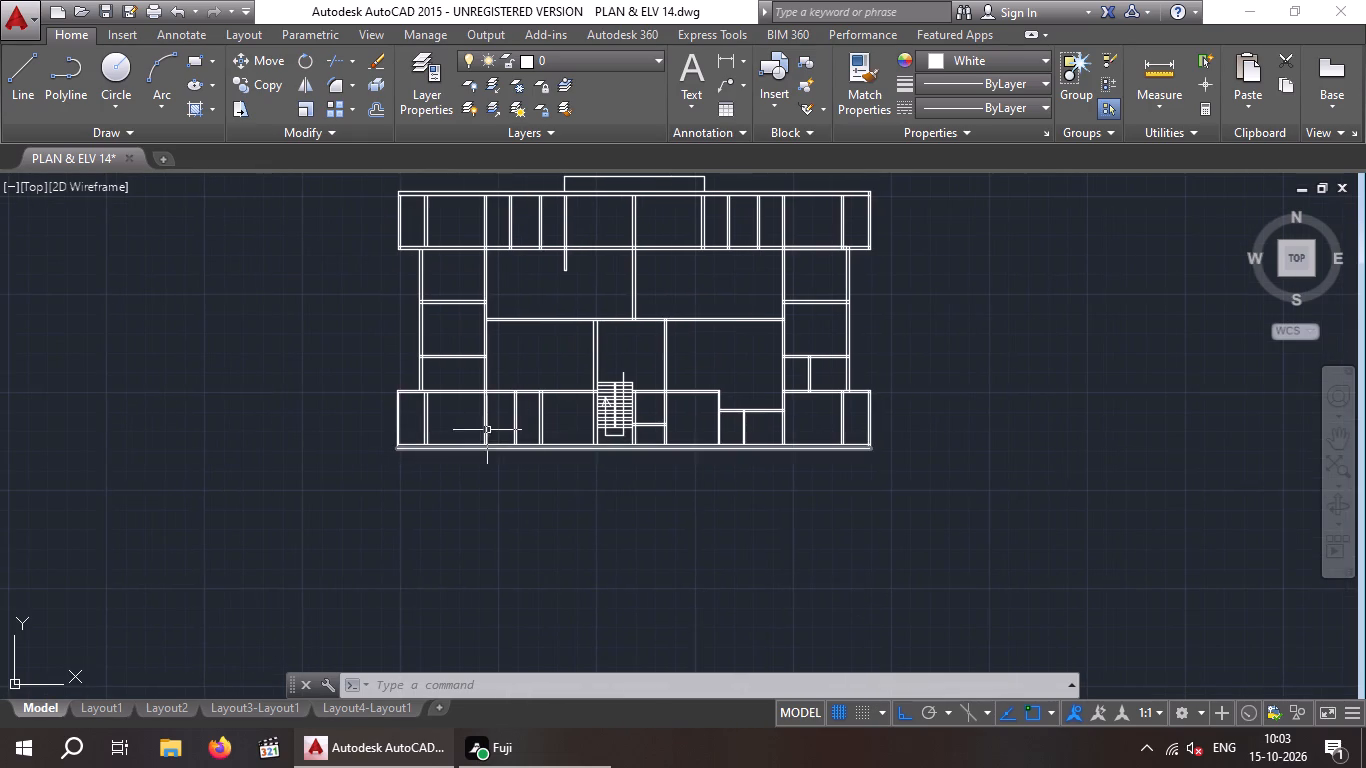
scroll(489, 415, "up", 1)
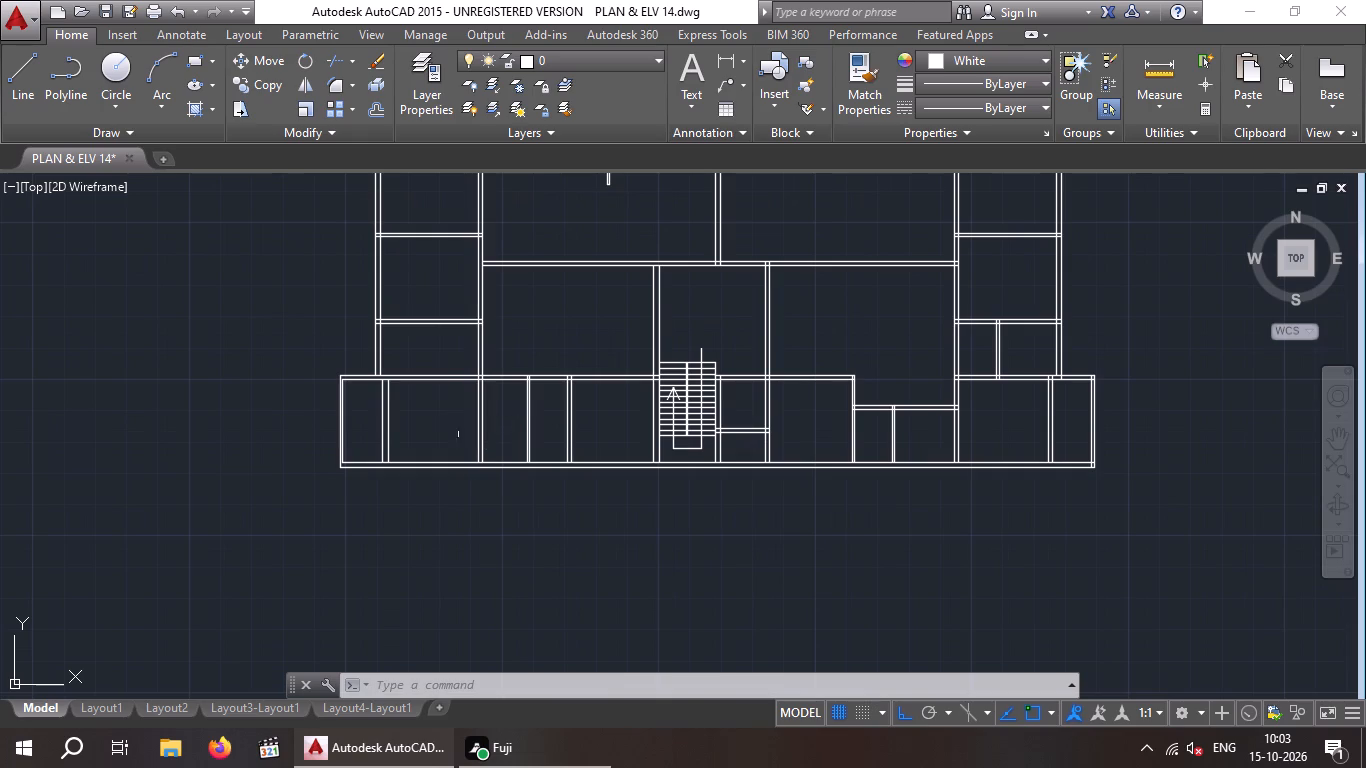
scroll(525, 401, "down", 1)
middle_click_drag(531, 395, 496, 399)
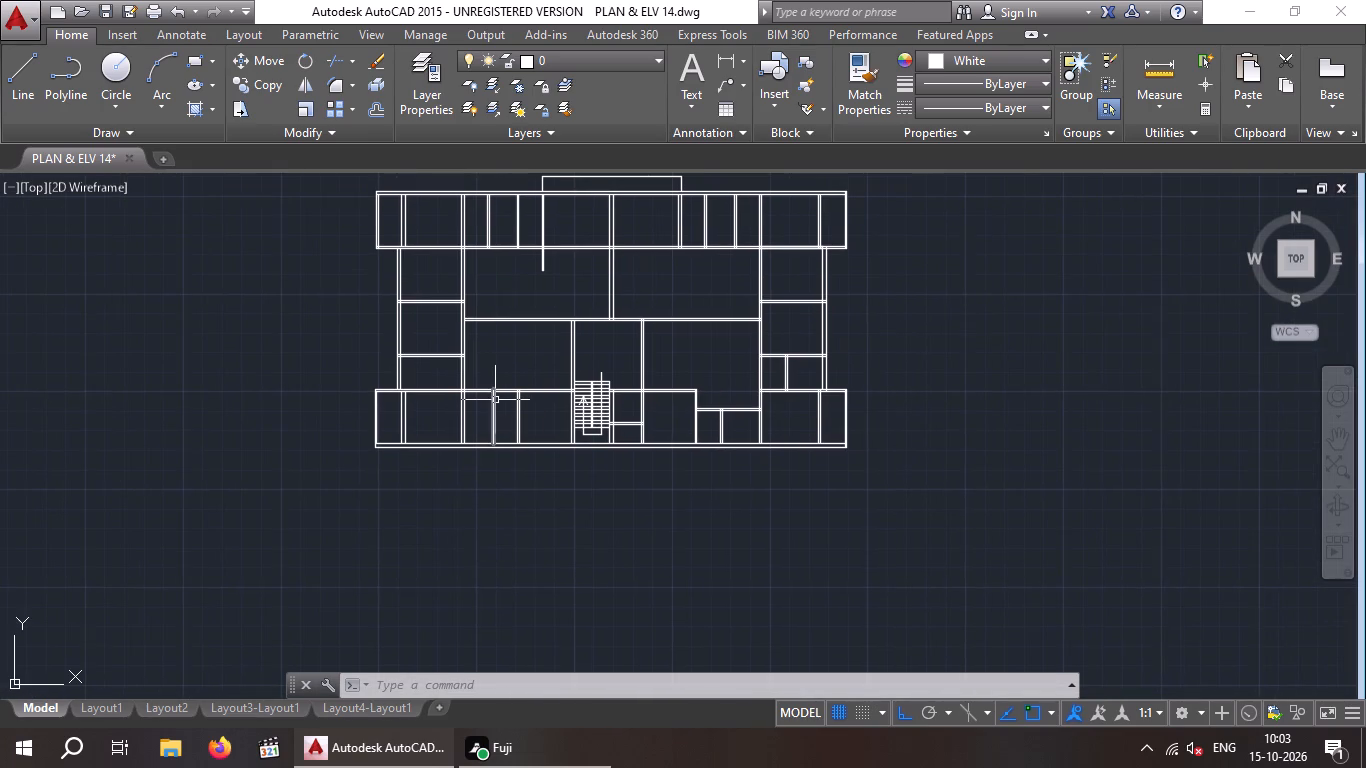
scroll(497, 396, "up", 1)
key("Escape")
key("Escape")
key("Escape")
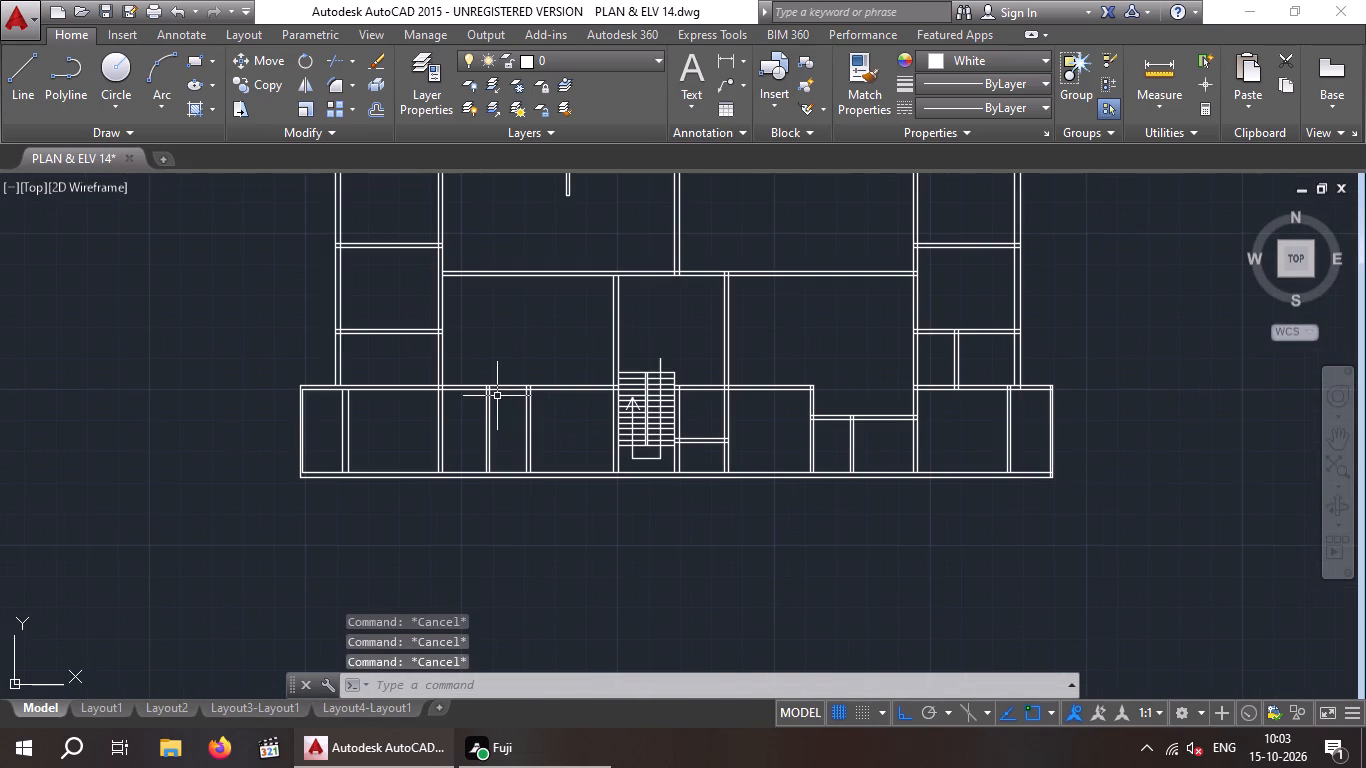
key("o")
key("Return")
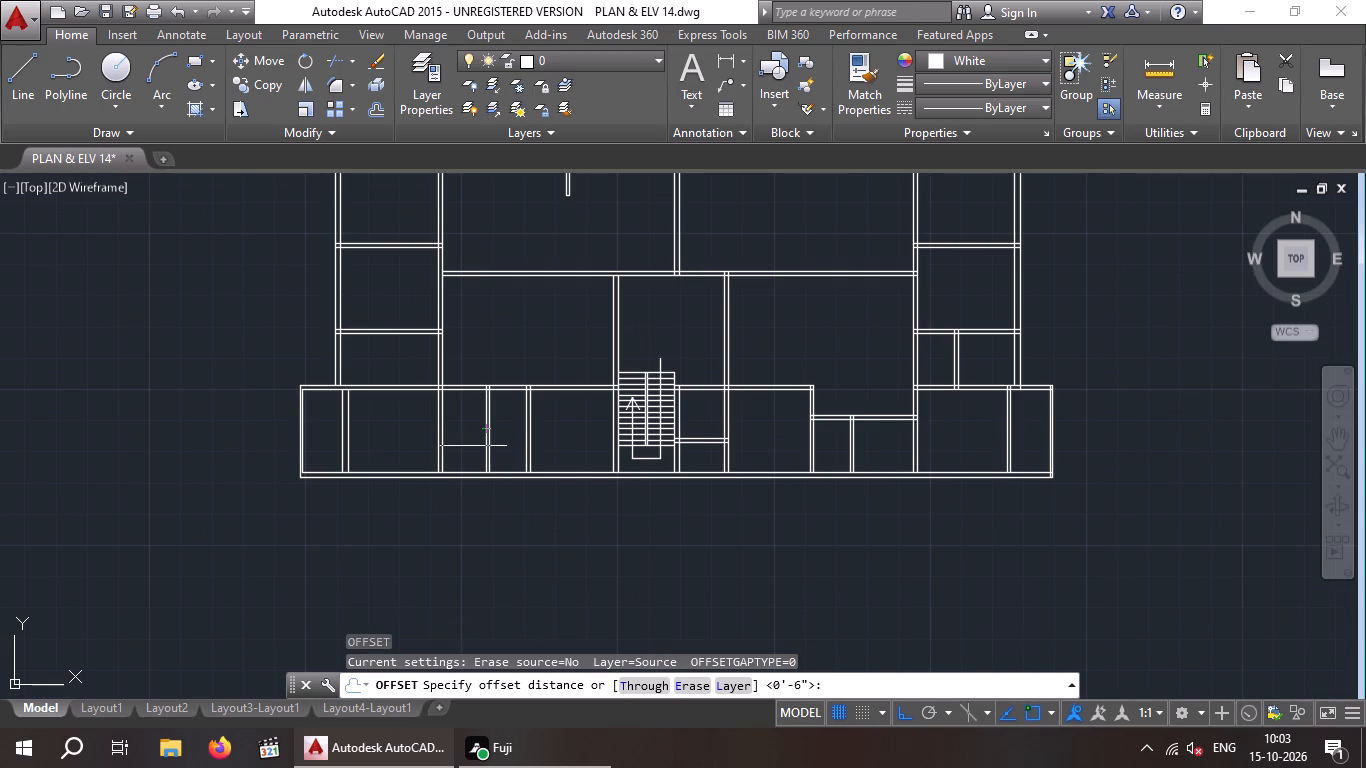
key("5")
key("apostrophe")
key("Return")
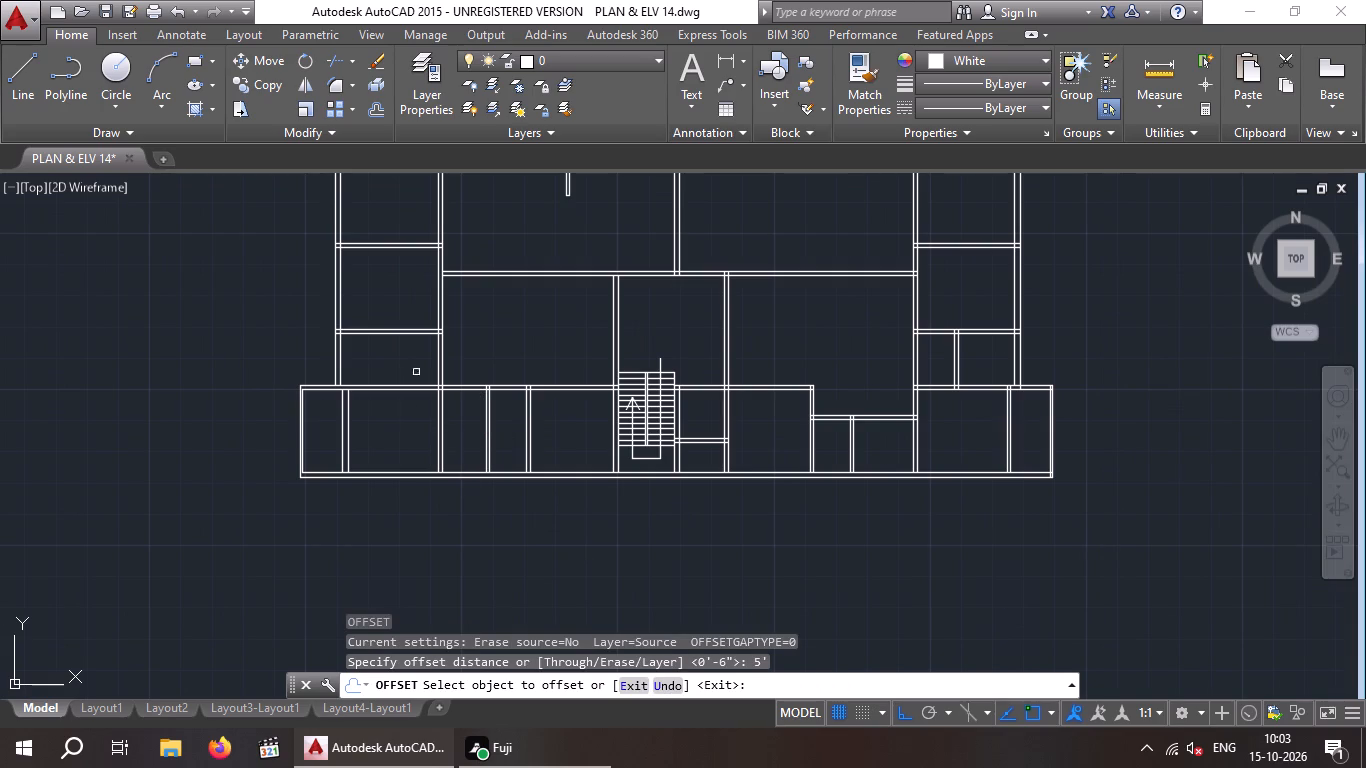
scroll(436, 360, "up", 2)
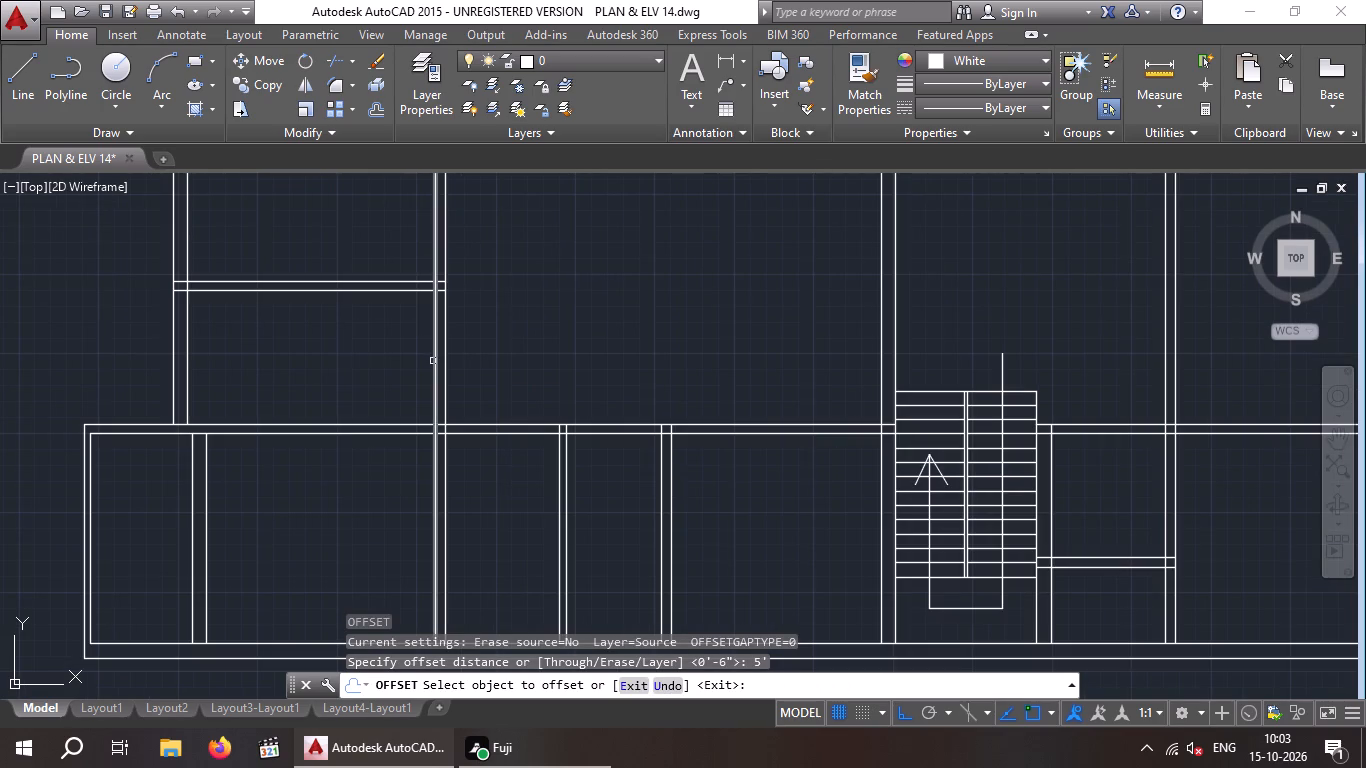
left_click(433, 361)
left_click(349, 373)
scroll(348, 374, "down", 2)
key("Escape")
key("Escape")
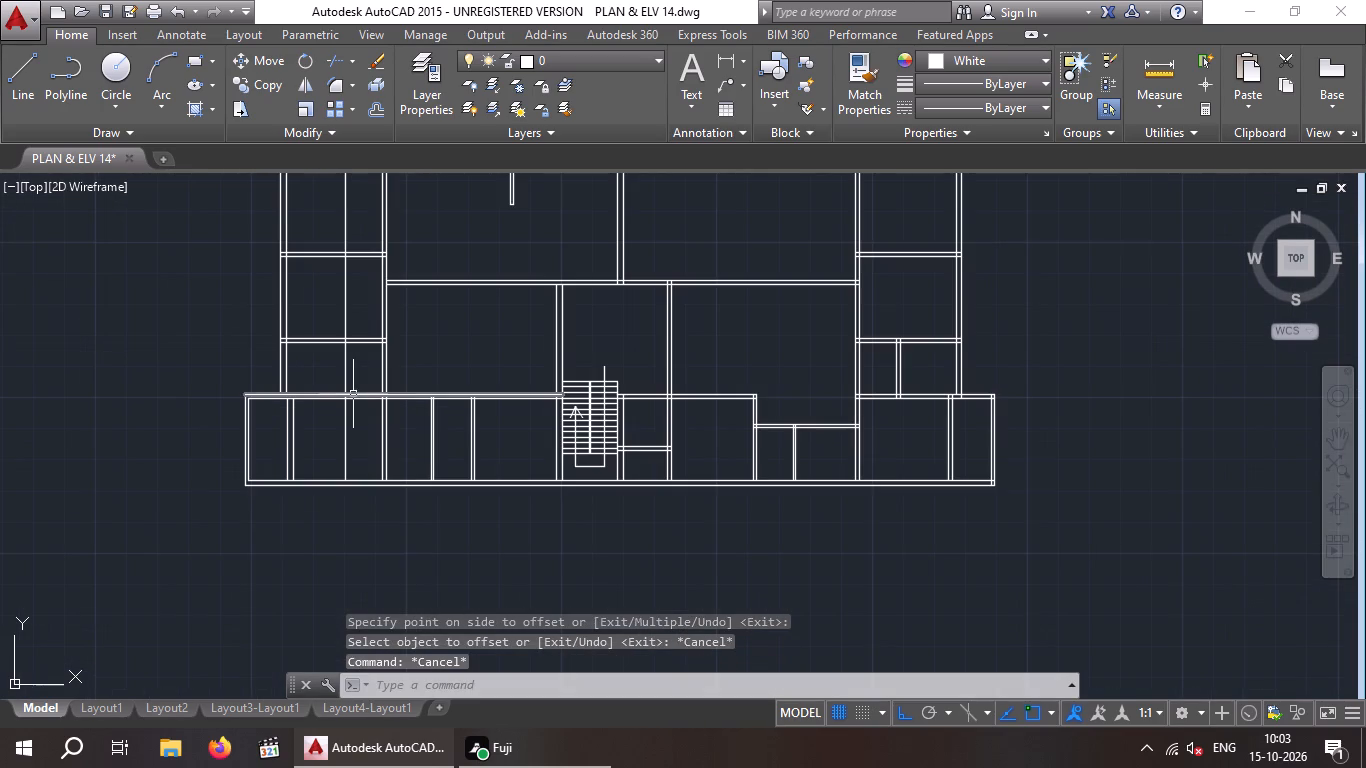
Trim the new vertical line out of the bottom-row room and the left wing's middle room.
type("TR")
key("space")
key("space")
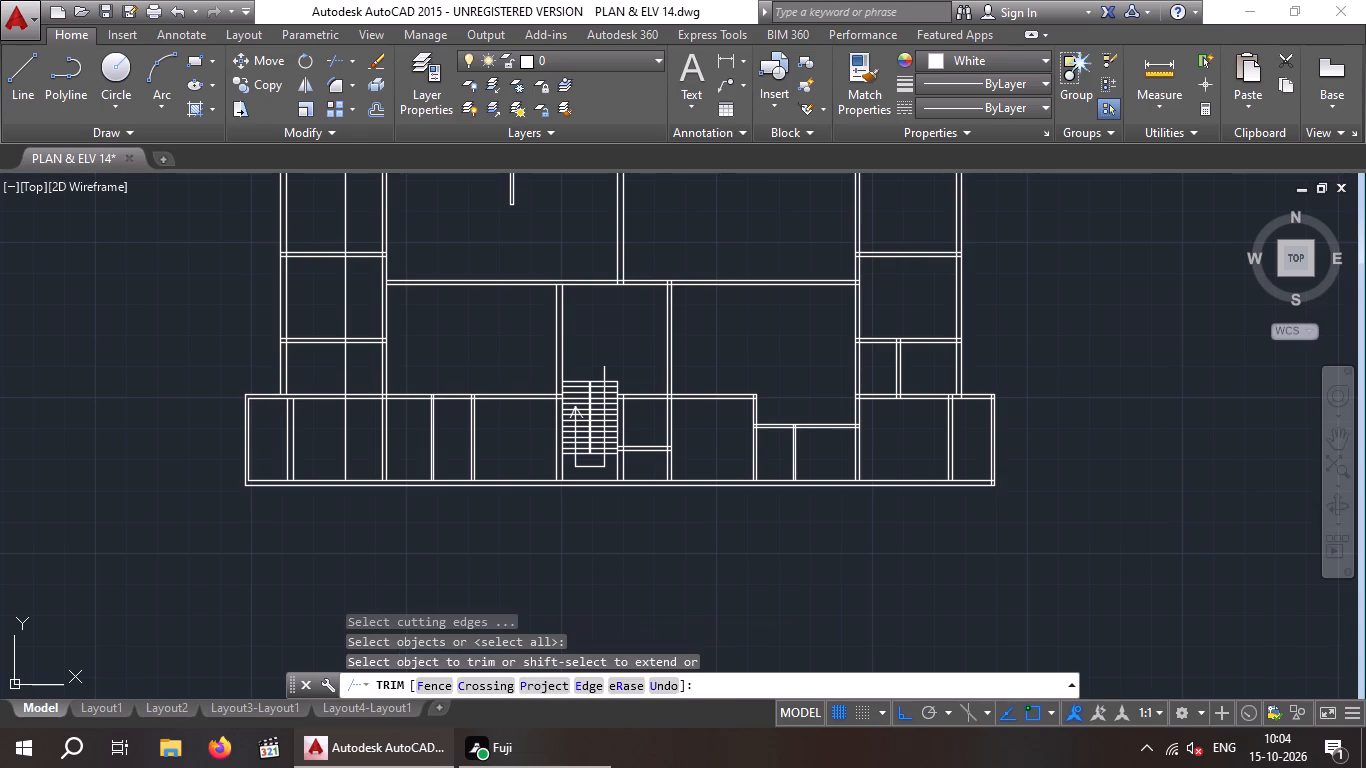
left_click(357, 430)
left_click(341, 444)
left_click(364, 312)
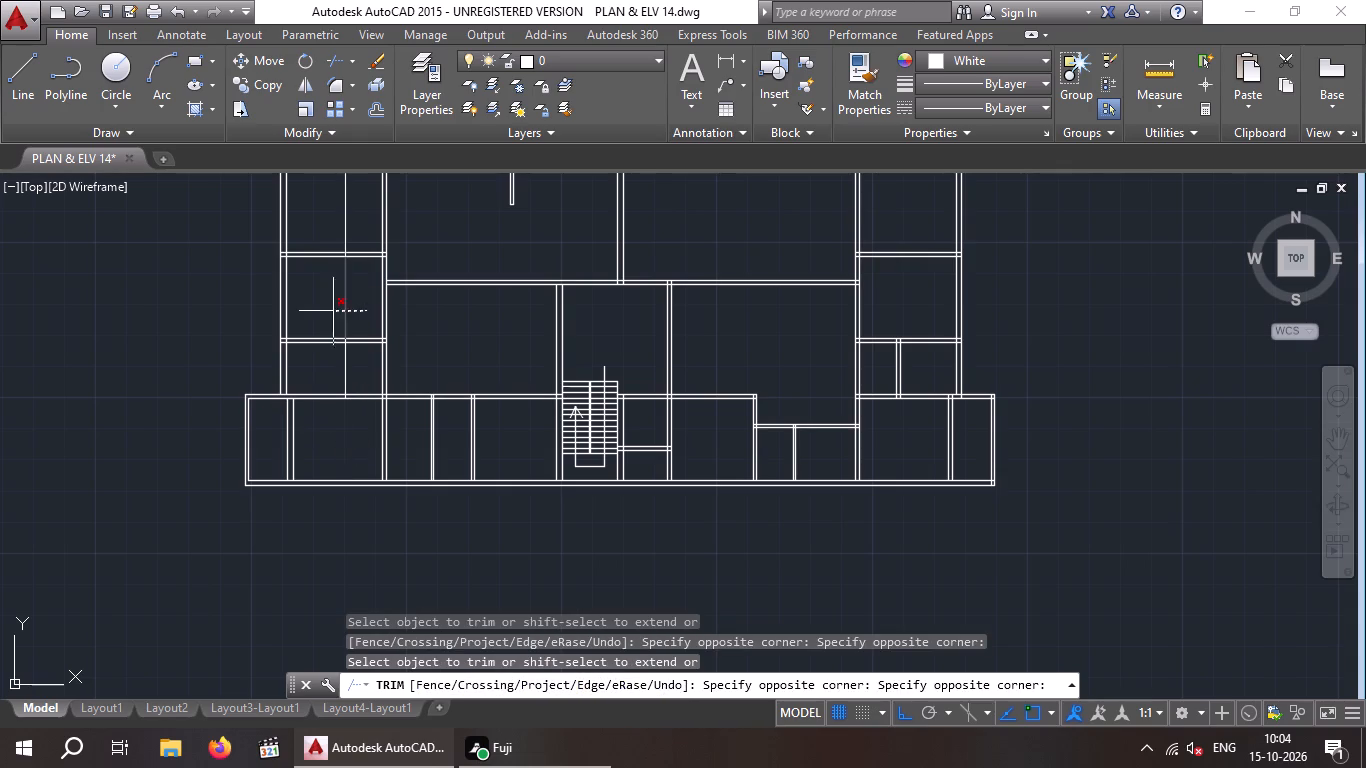
left_click(331, 311)
key("Escape")
Erase the leftover vertical offset line running up through the left wing's upper rooms.
left_click_drag(360, 225, 345, 227)
left_click(333, 229)
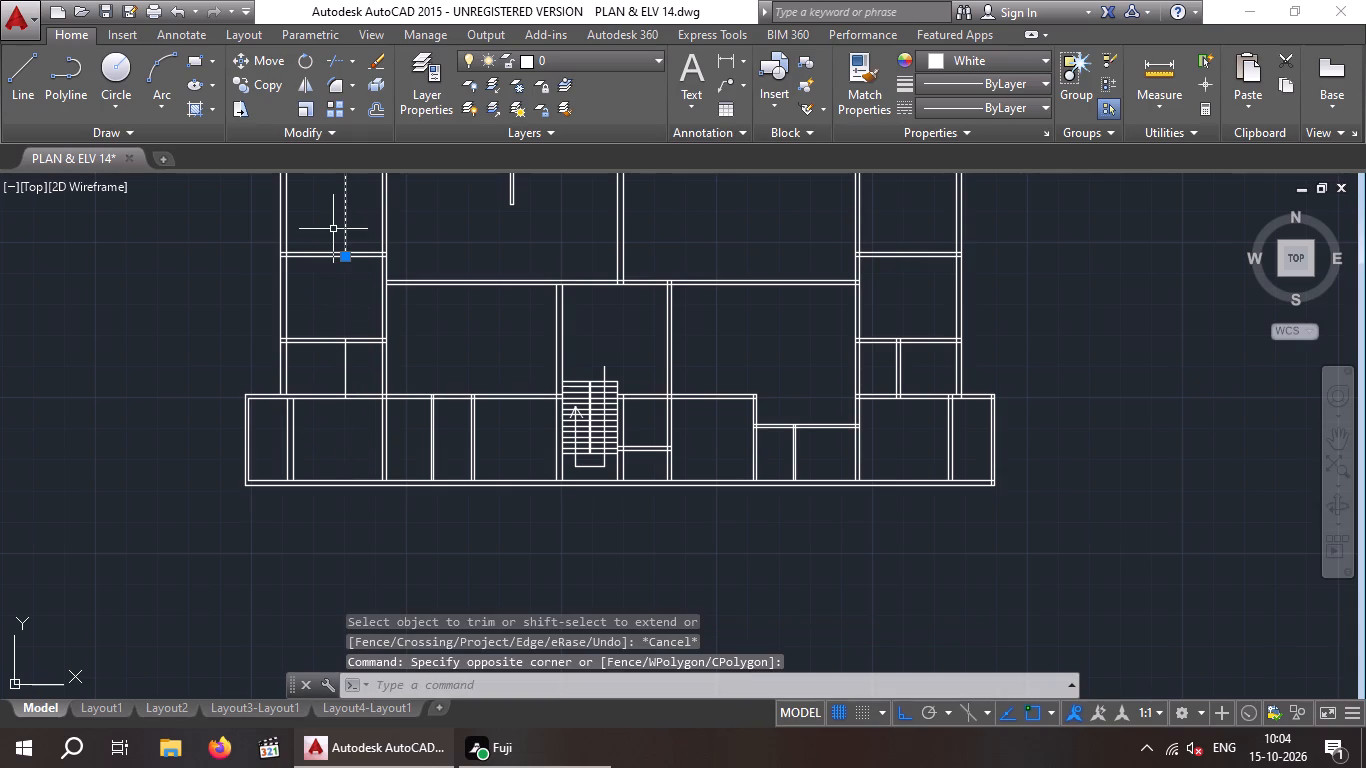
key("Delete")
Offset the remaining vertical line in the left wing's lowest room 6" to the left to make a double partition wall.
scroll(311, 277, "down", 1)
scroll(330, 372, "up", 2)
key("Escape")
key("Escape")
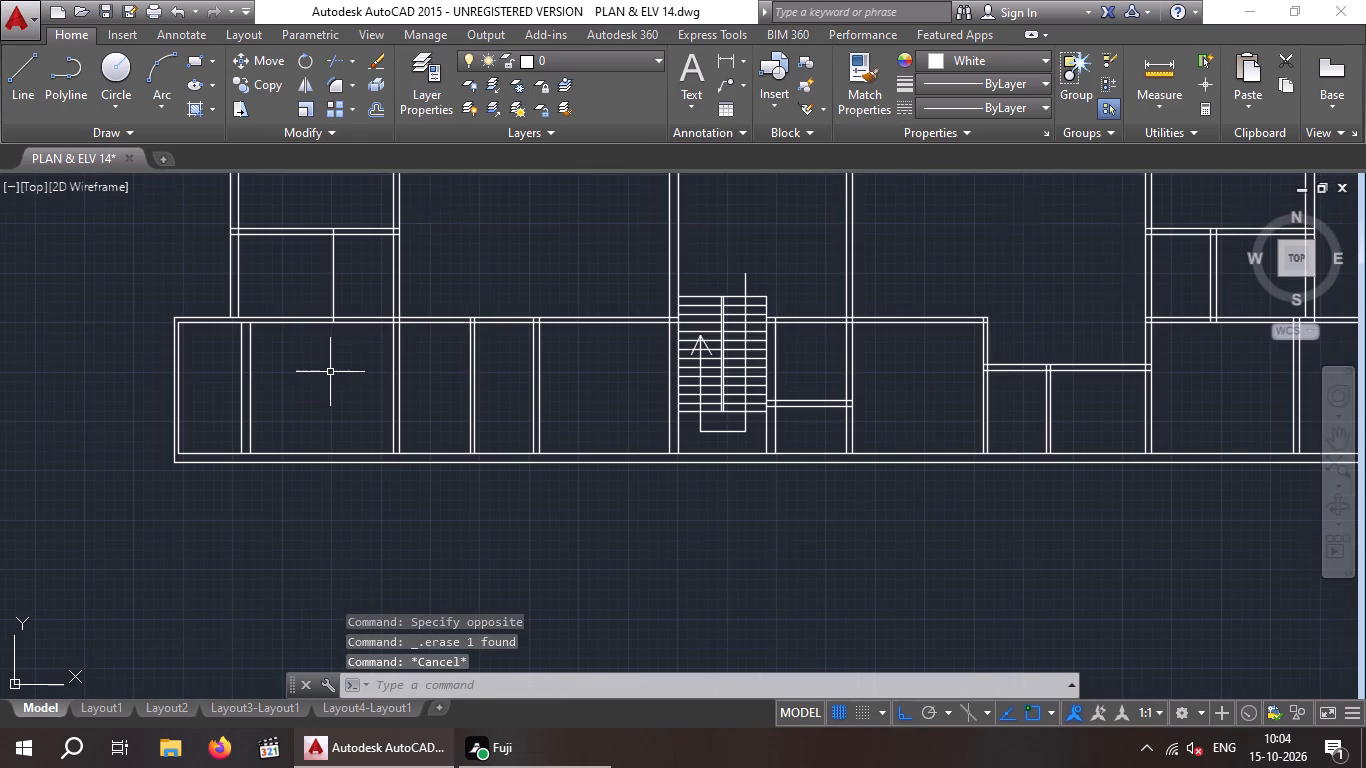
key("o")
key("Return")
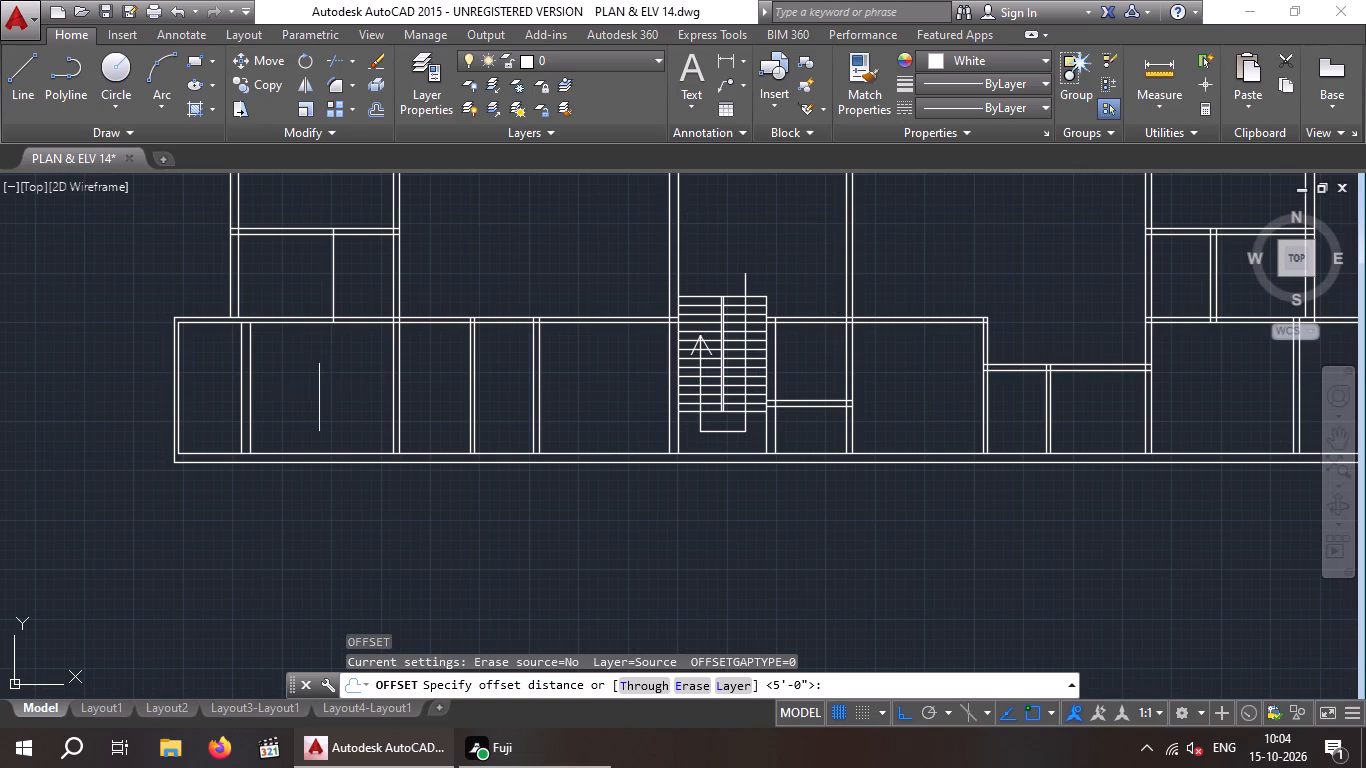
key("6")
key("shift+quotedbl")
key("Return")
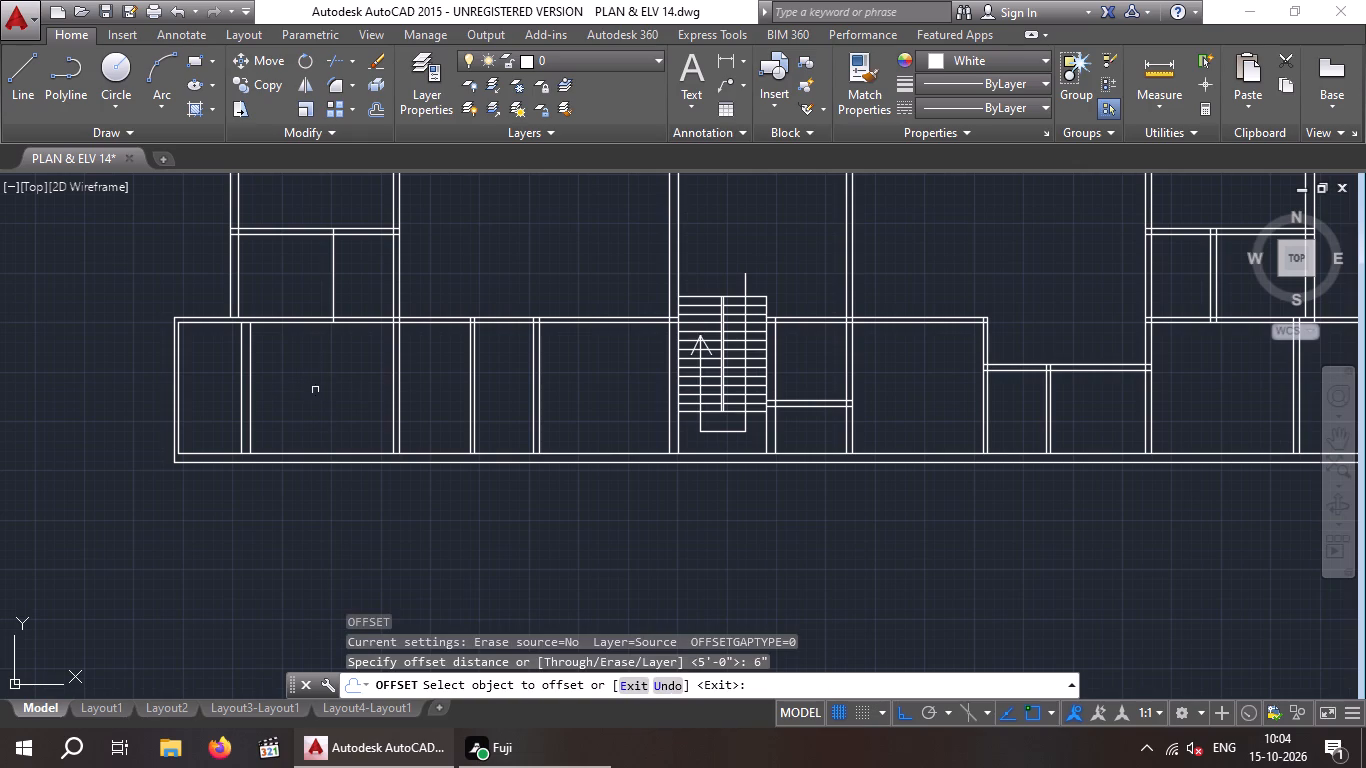
left_click_drag(332, 292, 311, 293)
left_click(279, 298)
scroll(293, 293, "down", 1)
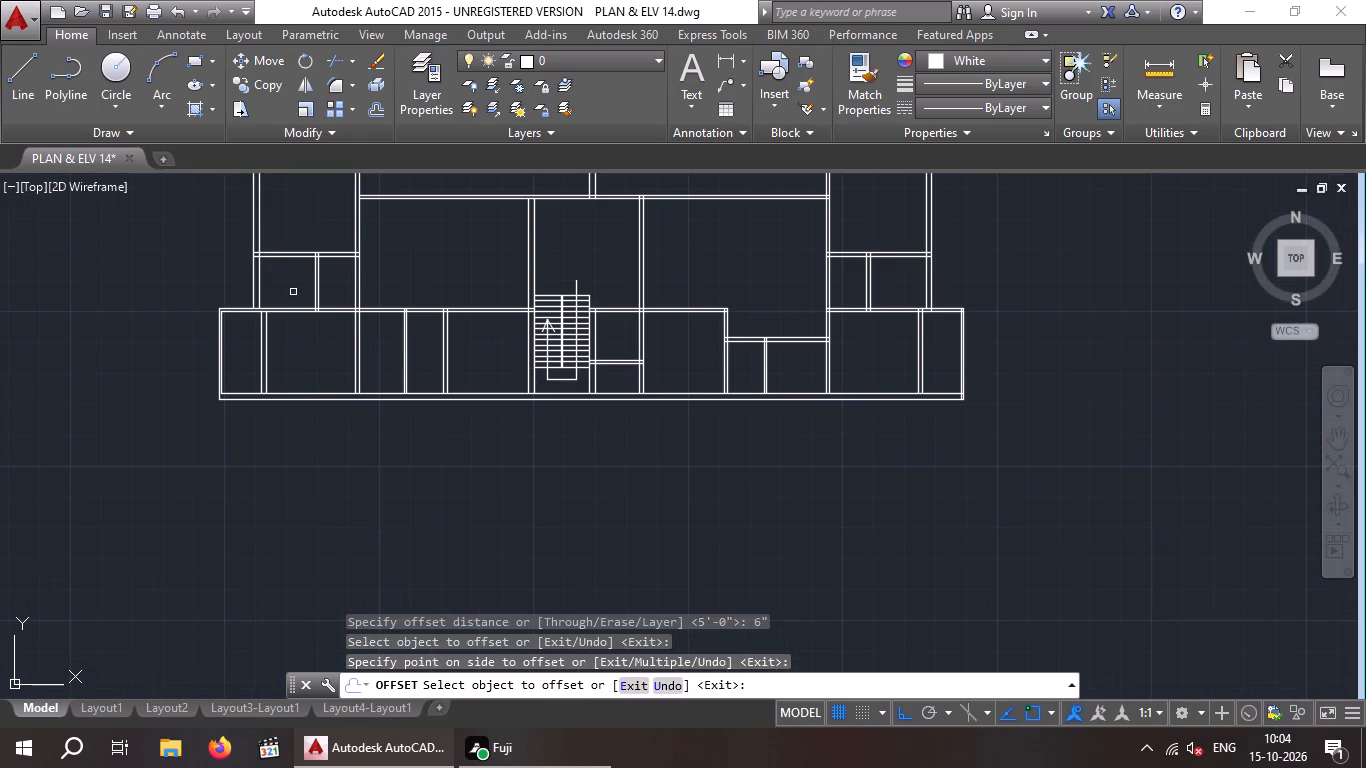
key("Escape")
key("Escape")
key("Escape")
key("Escape")
key("Escape")
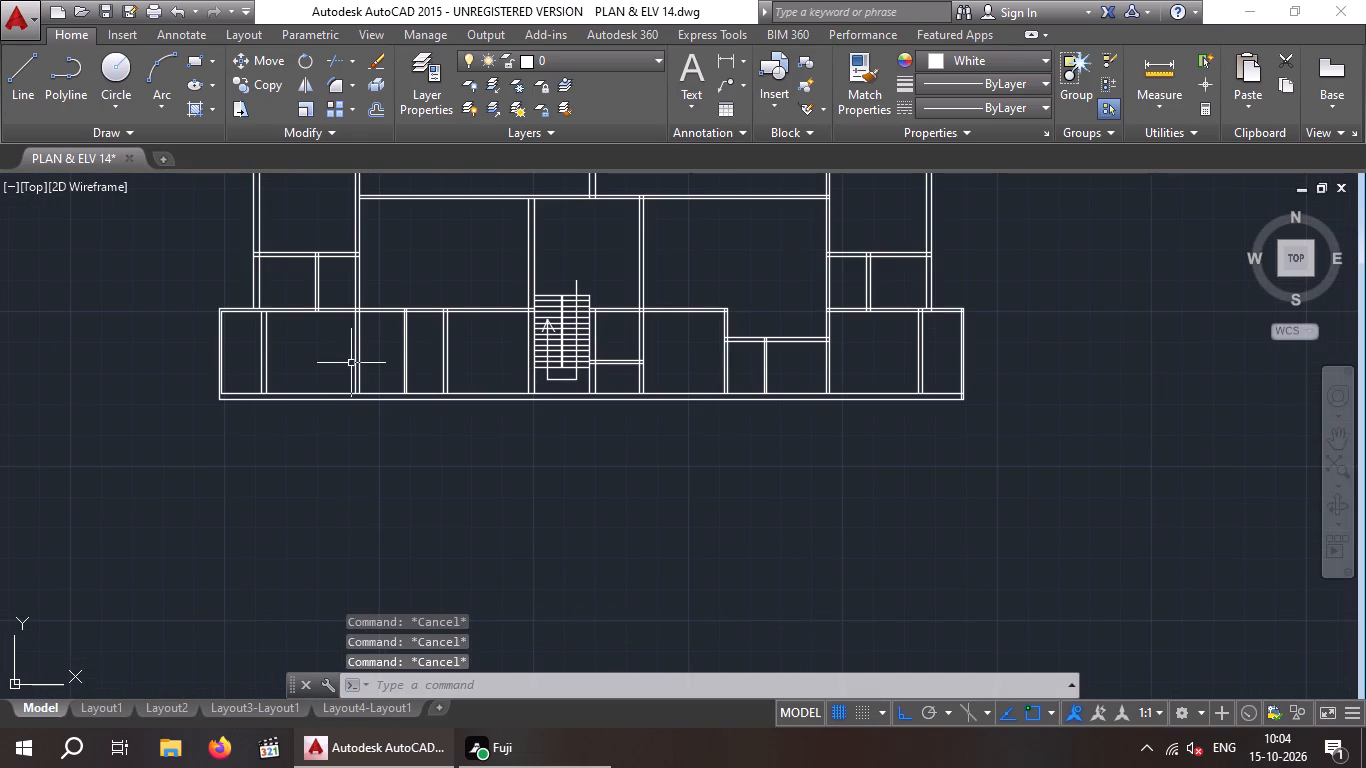
key("Escape")
Offset the inner line of the plan's bottom outer wall 7' upward through the bottom-row rooms.
scroll(427, 371, "down", 1)
middle_click_drag(427, 371, 439, 393)
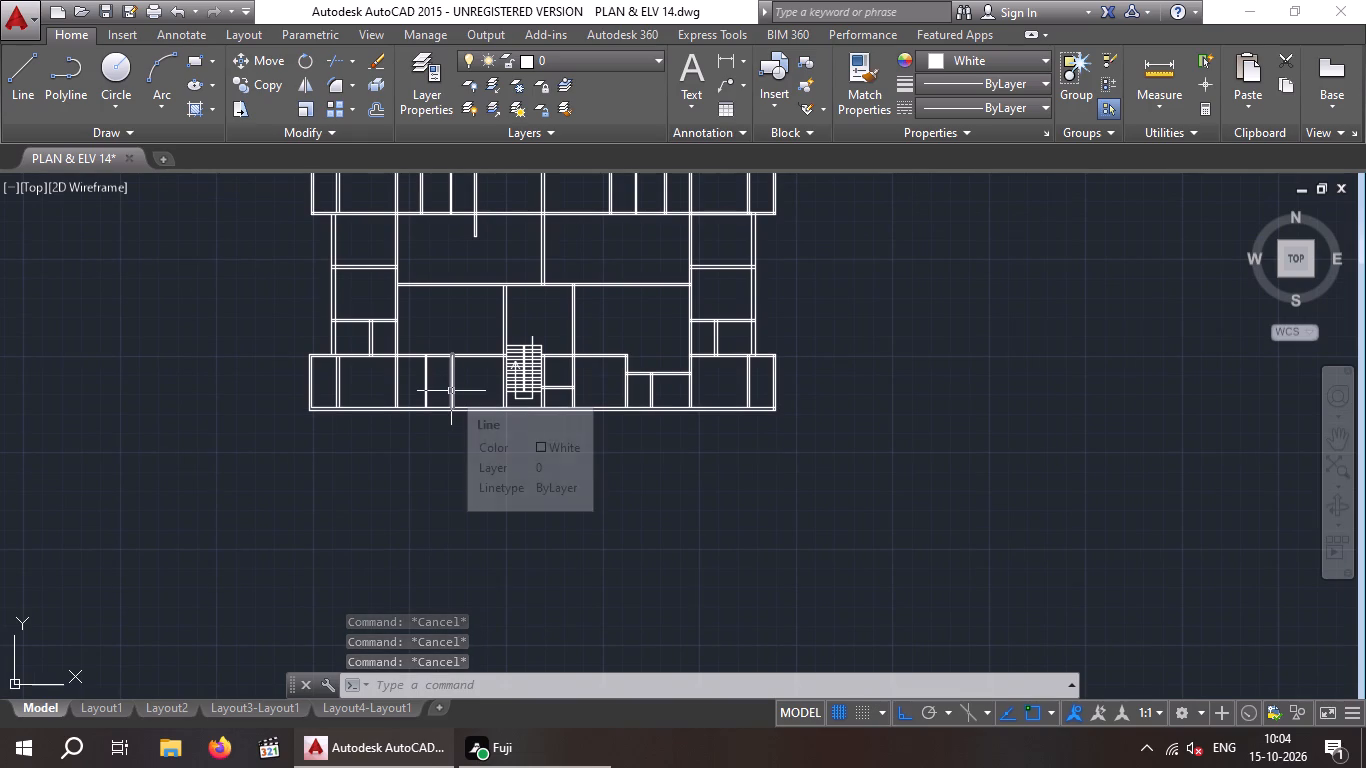
key("Escape")
key("Escape")
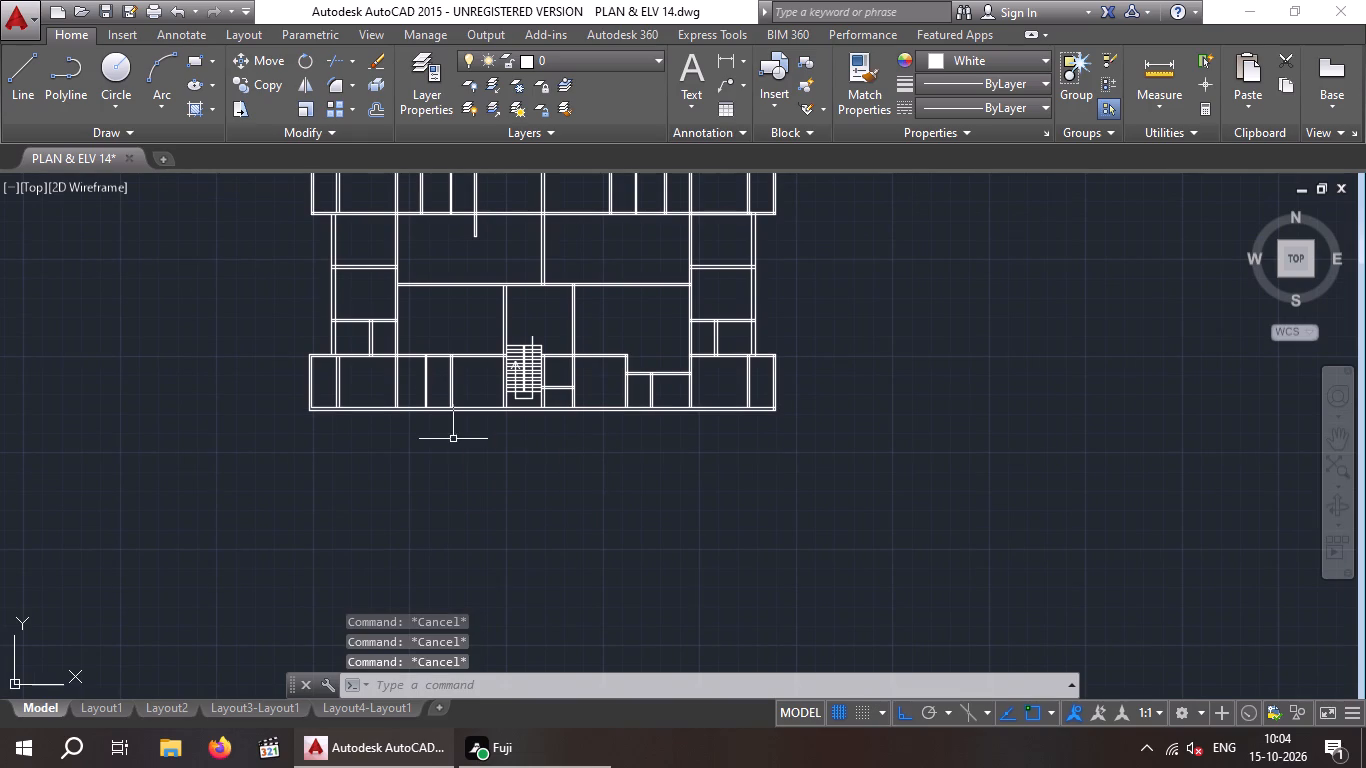
key("o")
key("Return")
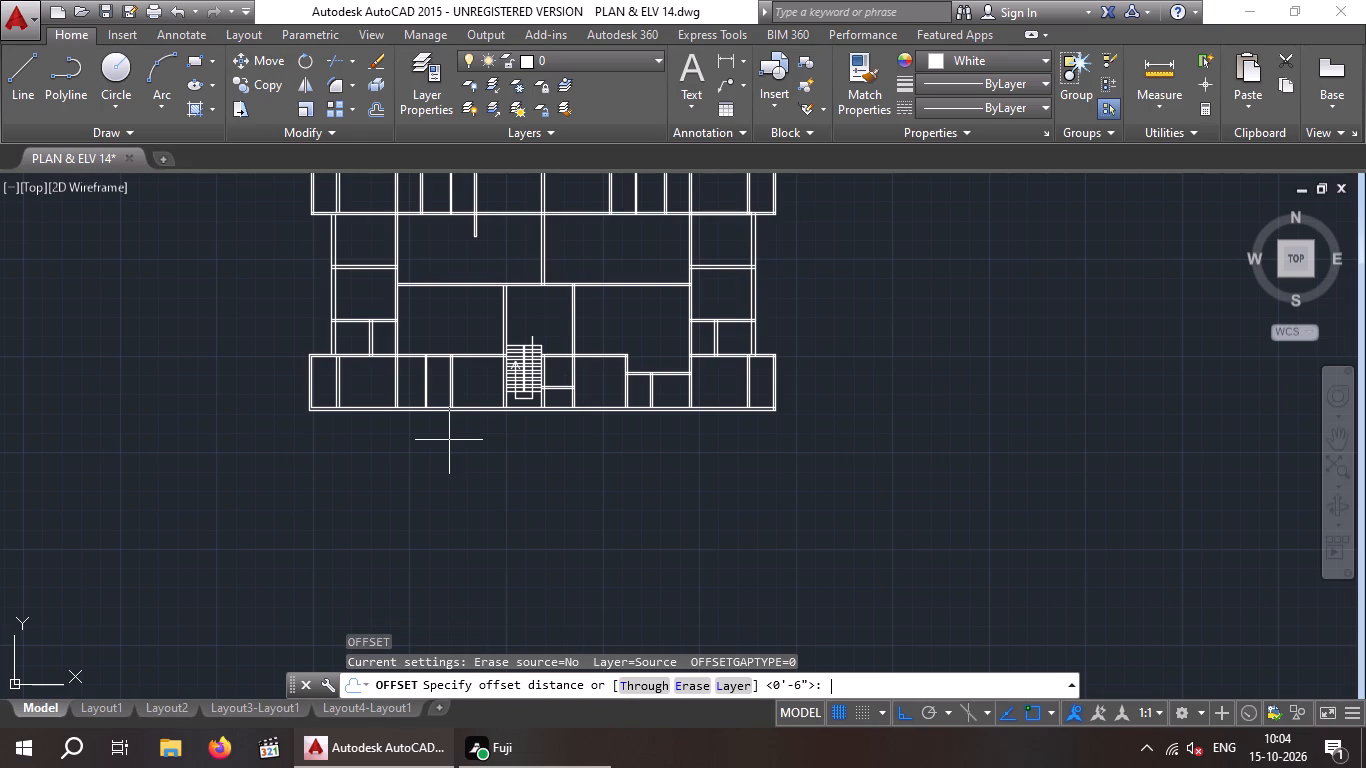
type("7'")
key("Return")
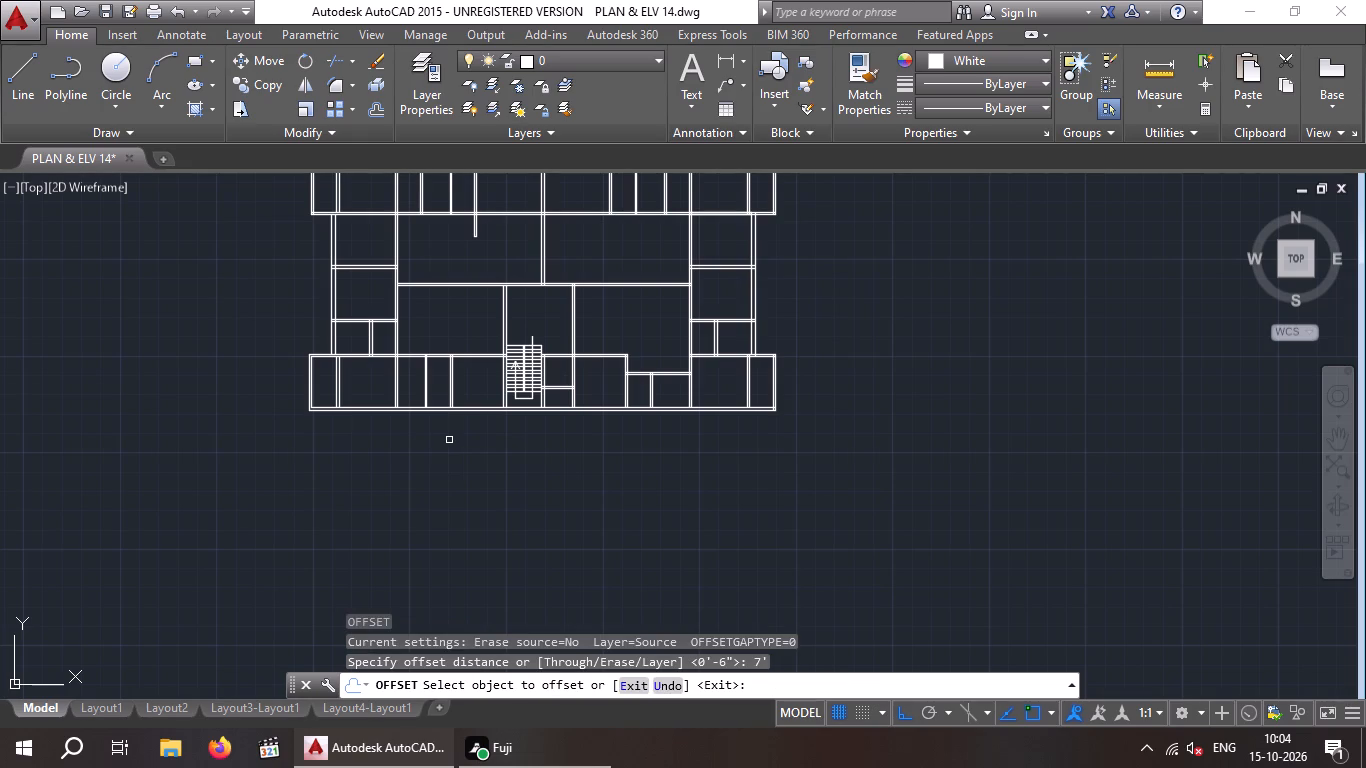
scroll(438, 401, "up", 4)
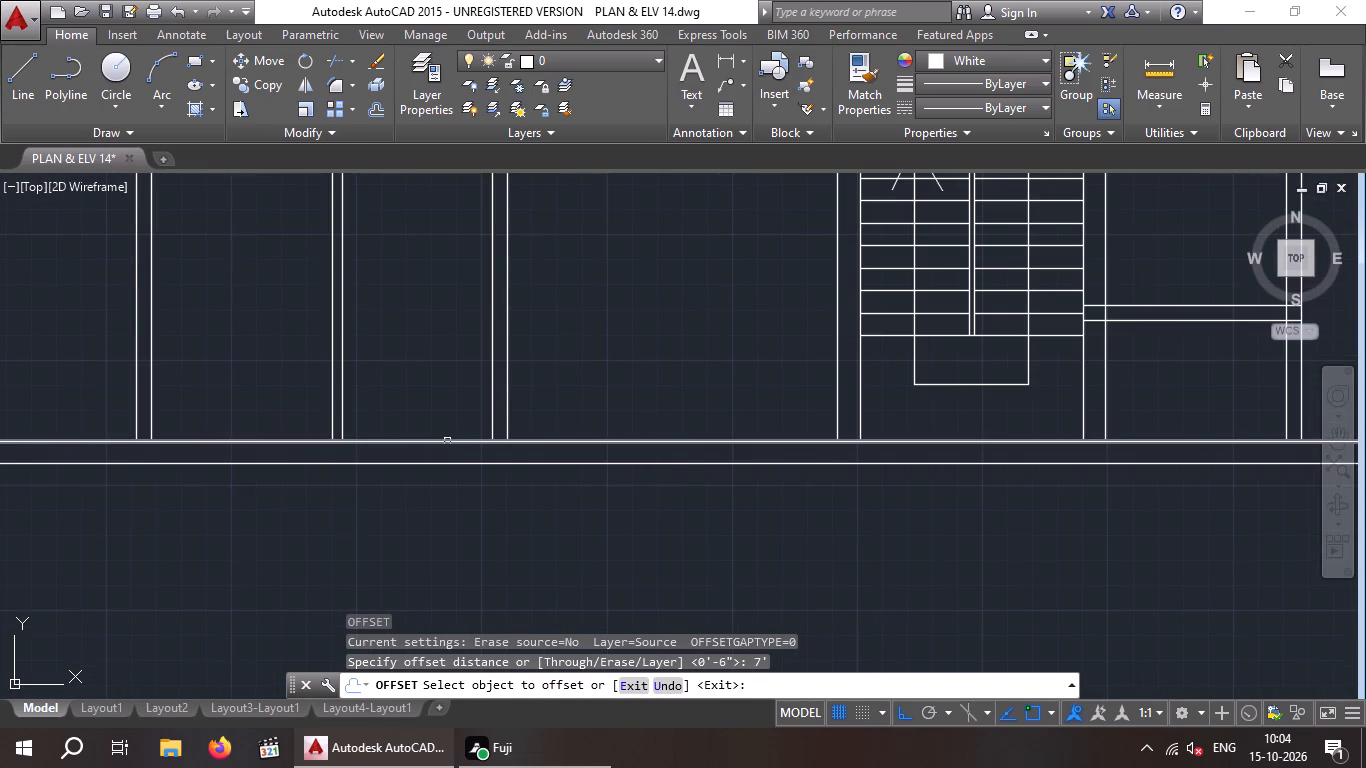
left_click(445, 440)
left_click(437, 366)
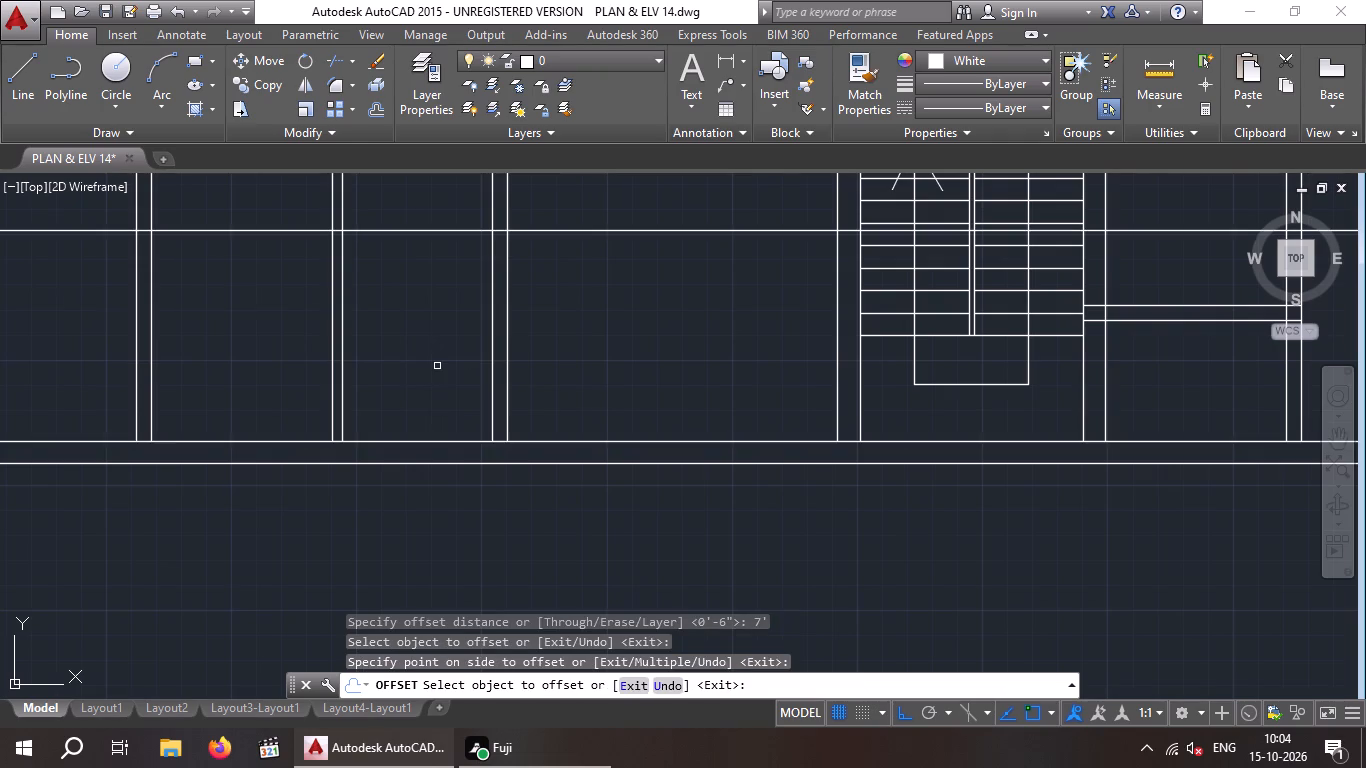
scroll(437, 366, "down", 2)
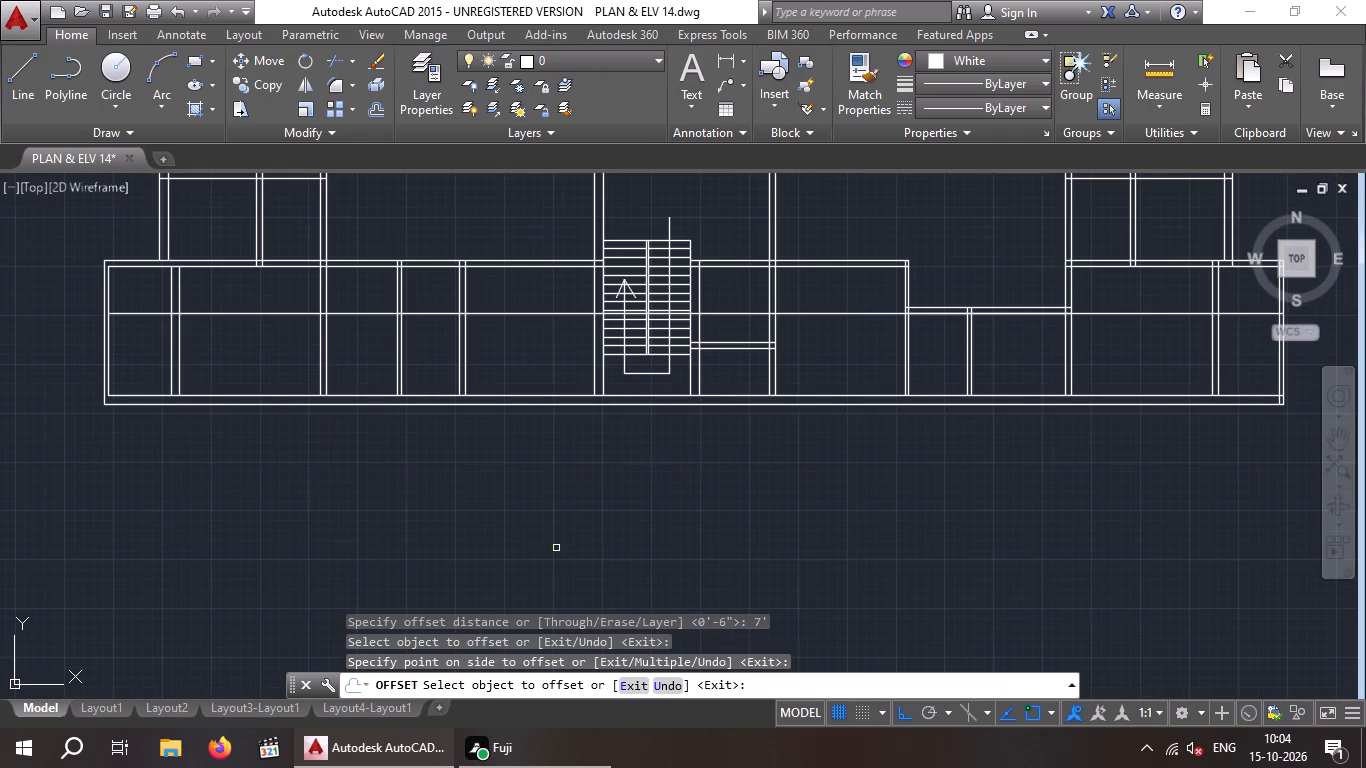
key("Escape")
key("Escape")
Trim the new horizontal line out of the bottom-row room directly left of the staircase.
key("t")
key("r")
key("space")
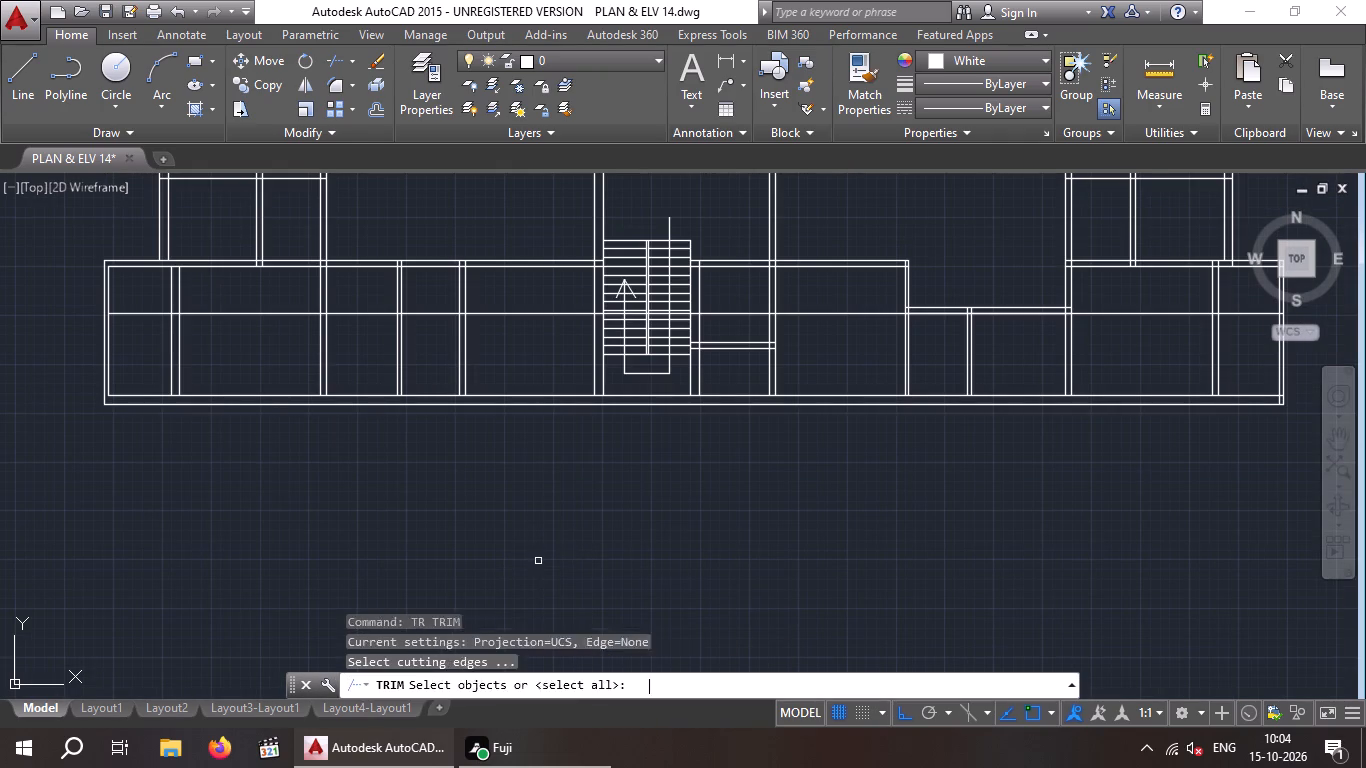
key("space")
left_click(518, 344)
left_click(503, 307)
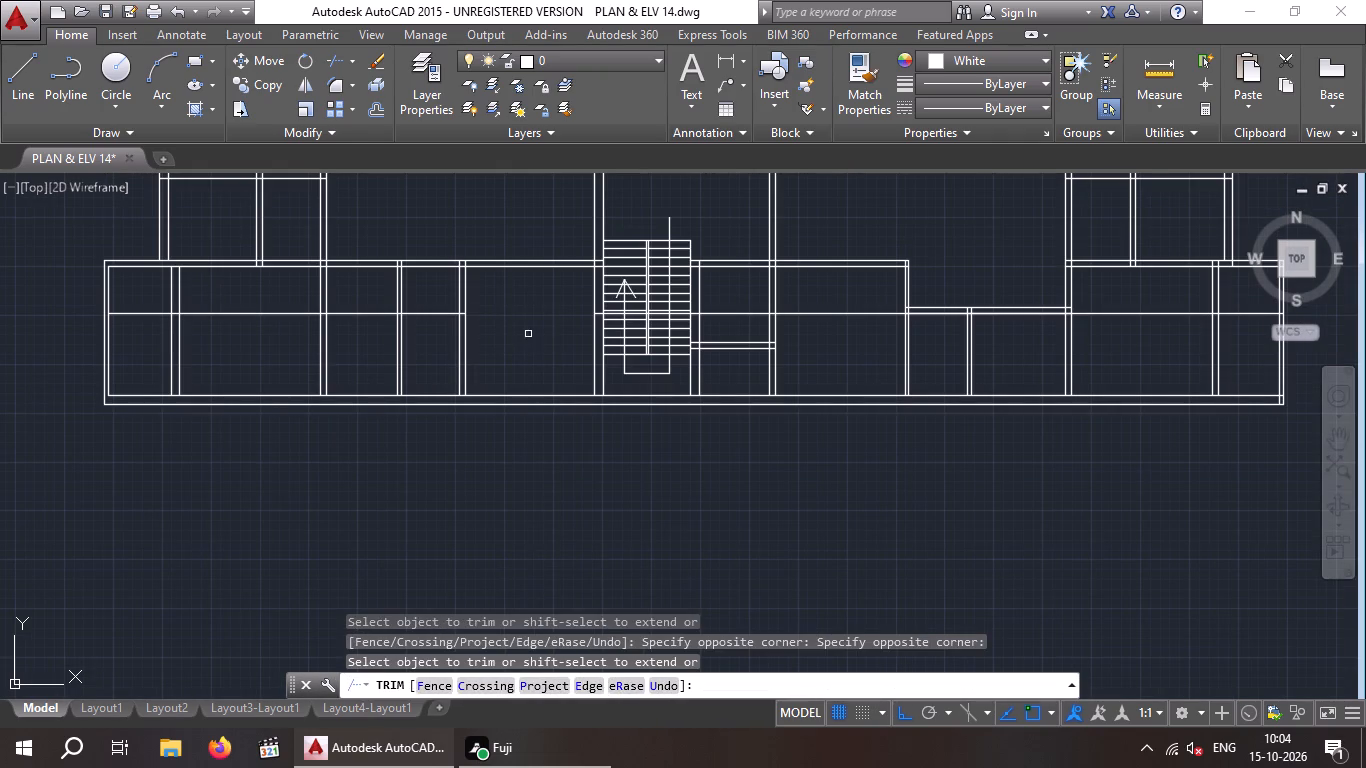
key("Escape")
Erase the leftover horizontal offset line running from the staircase to the plan's right outer wall.
left_click_drag(864, 362, 839, 354)
left_click(811, 293)
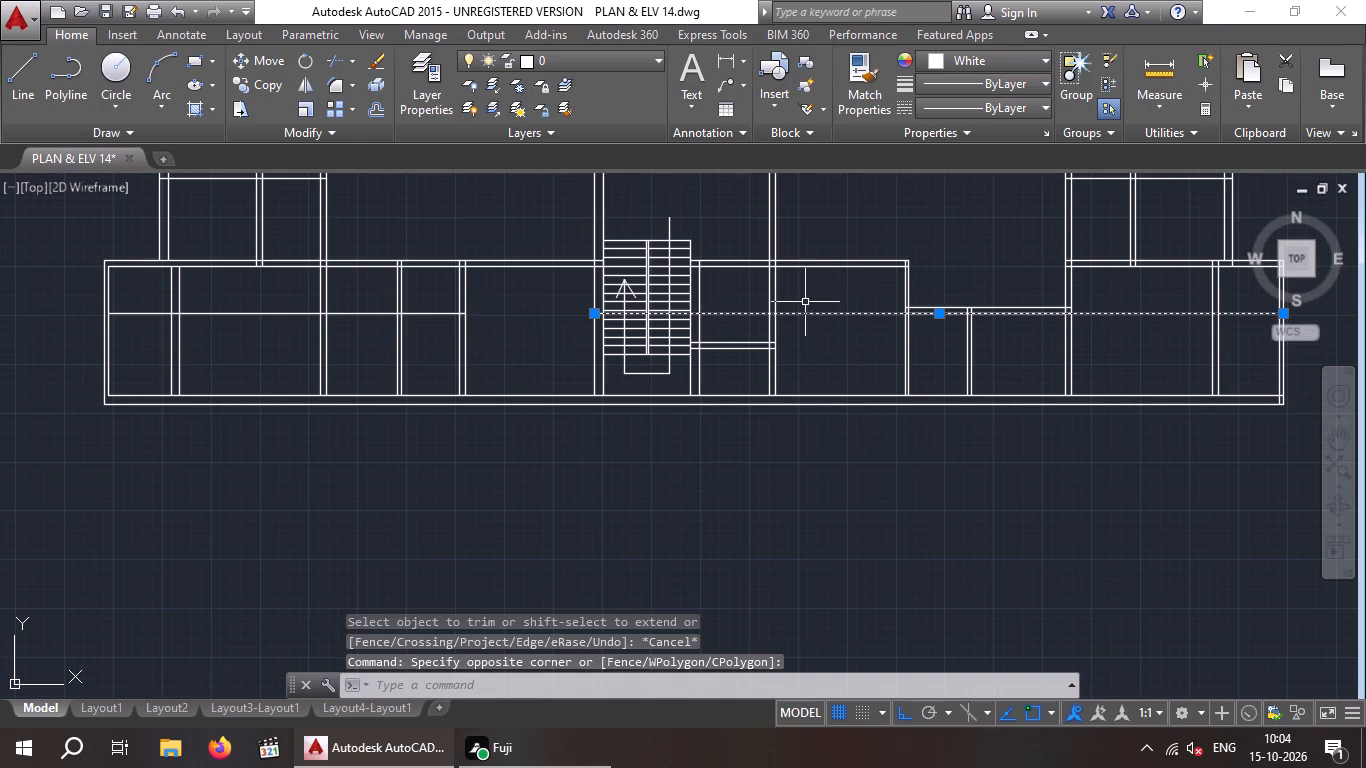
key("Delete")
Trim the horizontal line out of the second bottom-row room from the left.
type("TR")
key("space")
key("space")
left_click_drag(292, 334, 238, 320)
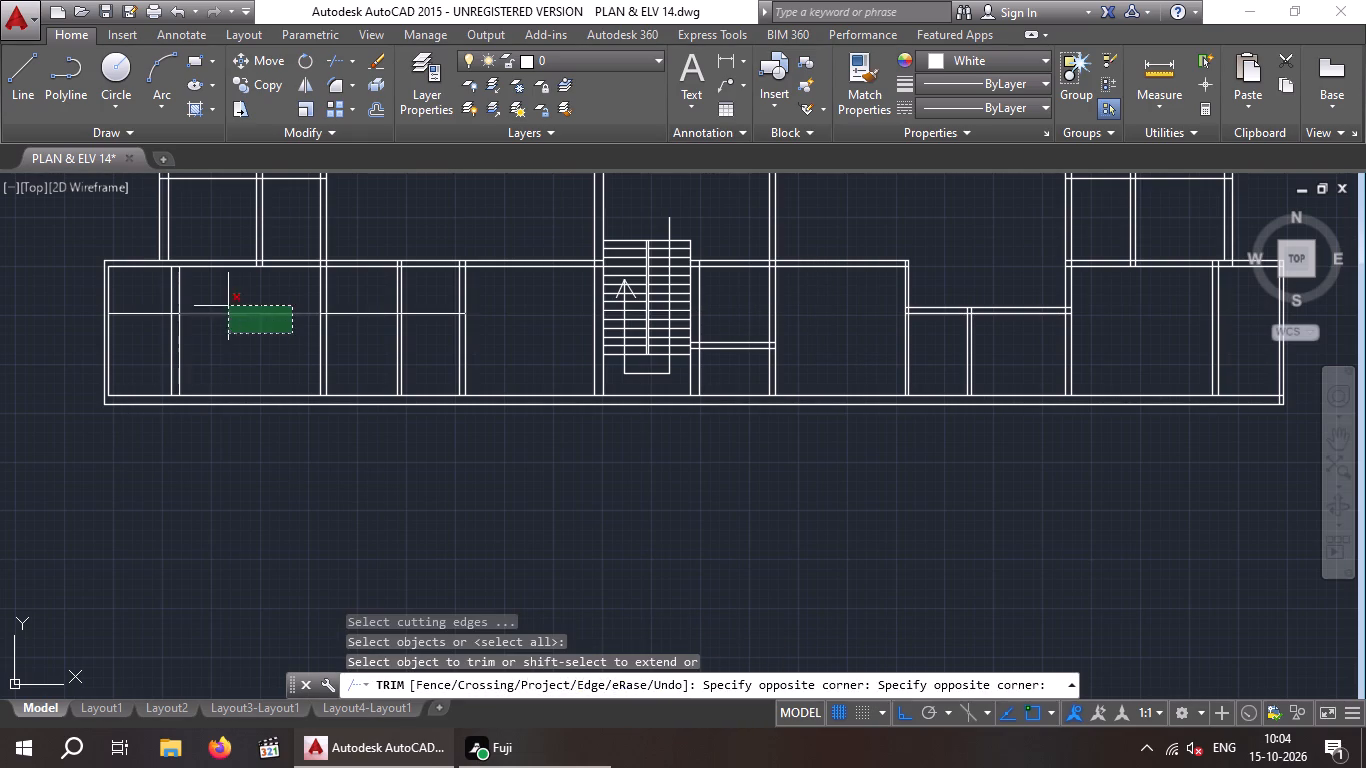
left_click(228, 306)
key("Escape")
Erase the leftover horizontal line piece in the leftmost bottom-row room.
left_click(130, 341)
left_click(142, 306)
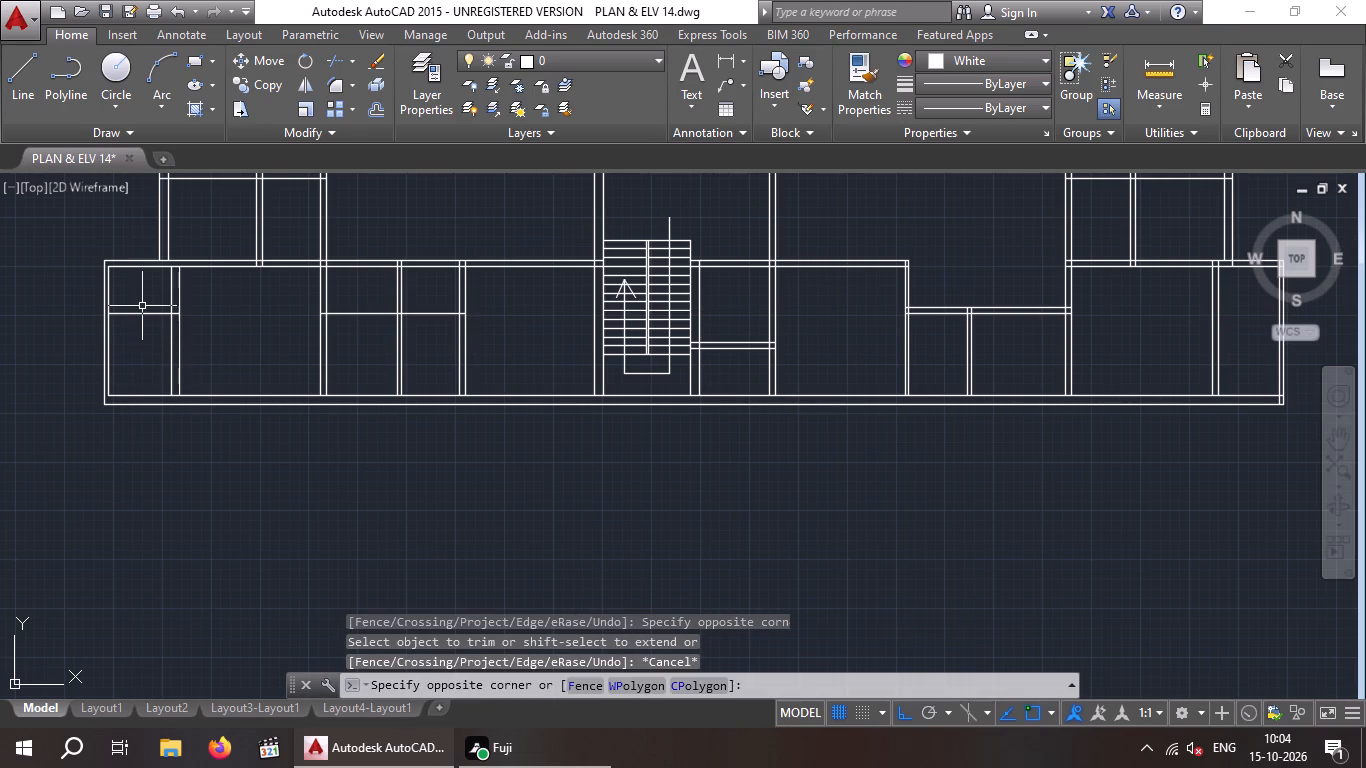
key("Escape")
left_click(147, 334)
left_click(135, 308)
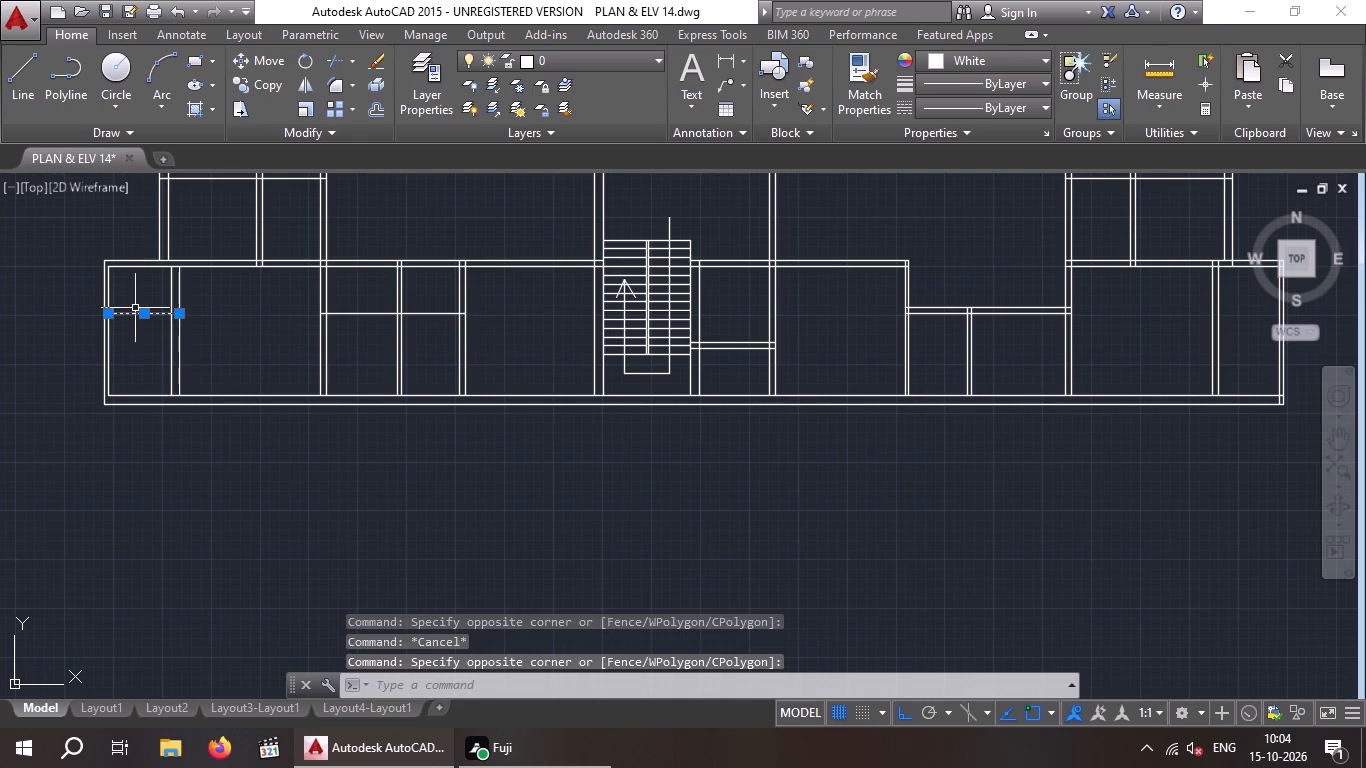
key("Delete")
key("Escape")
key("Escape")
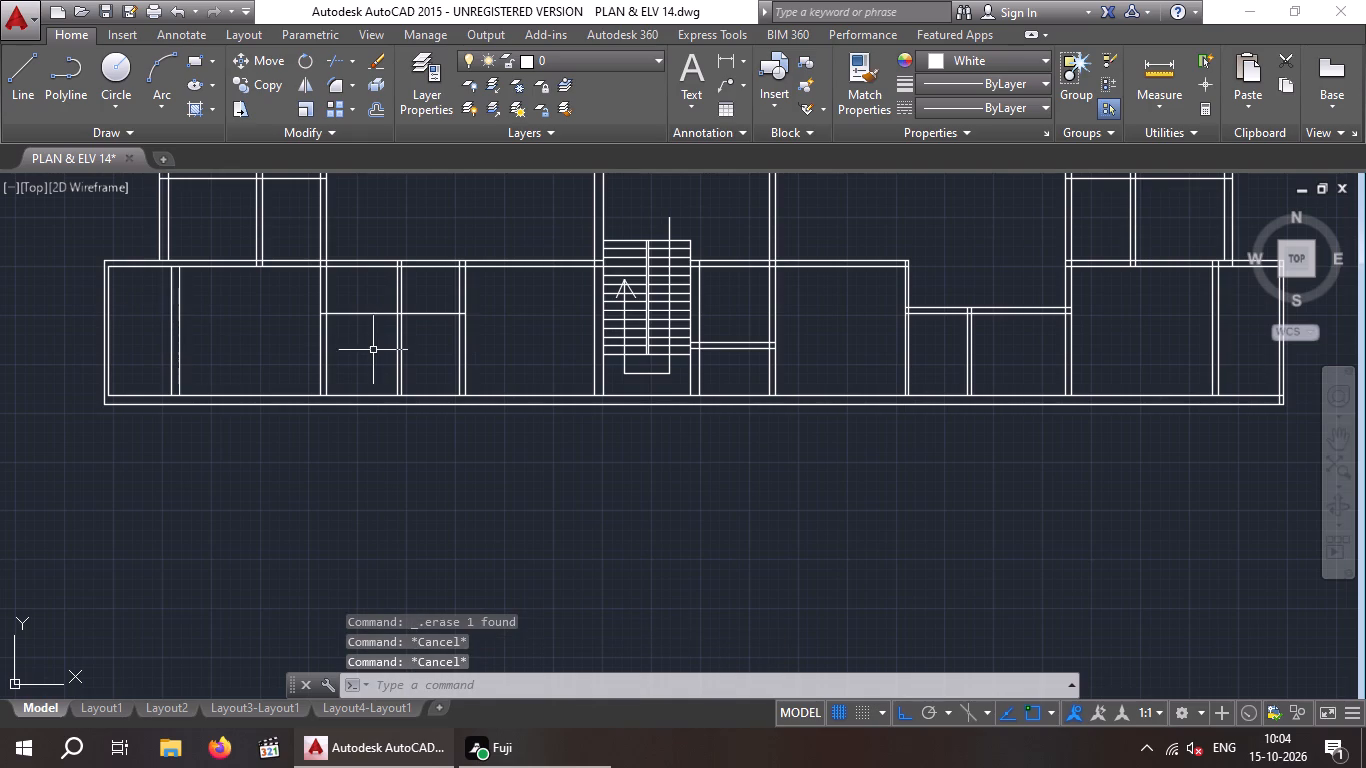
Offset the horizontal line across the two narrow bottom-row rooms left of the staircase upward by 6" to form a double-line wall.
key("o")
key("Return")
key("6")
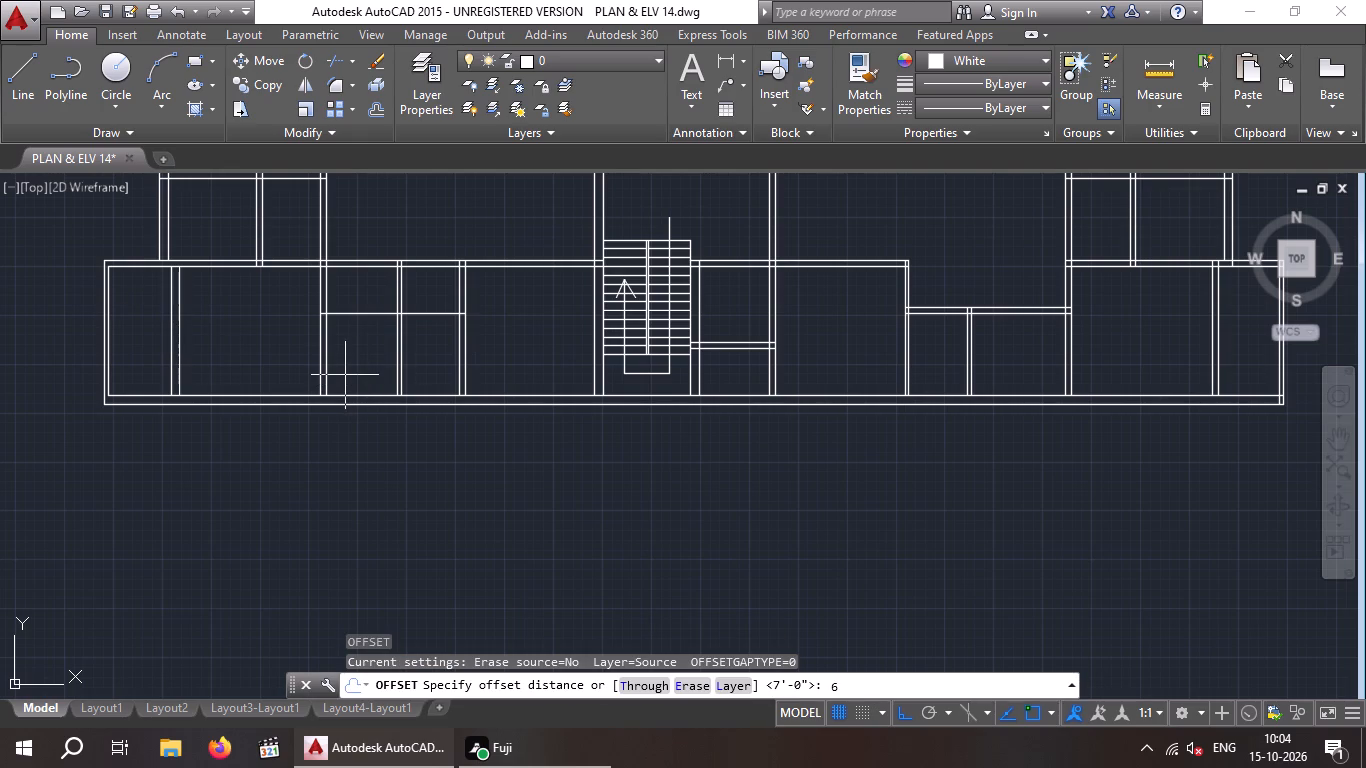
key("shift+quotedbl")
key("Return")
left_click(368, 313)
left_click(364, 284)
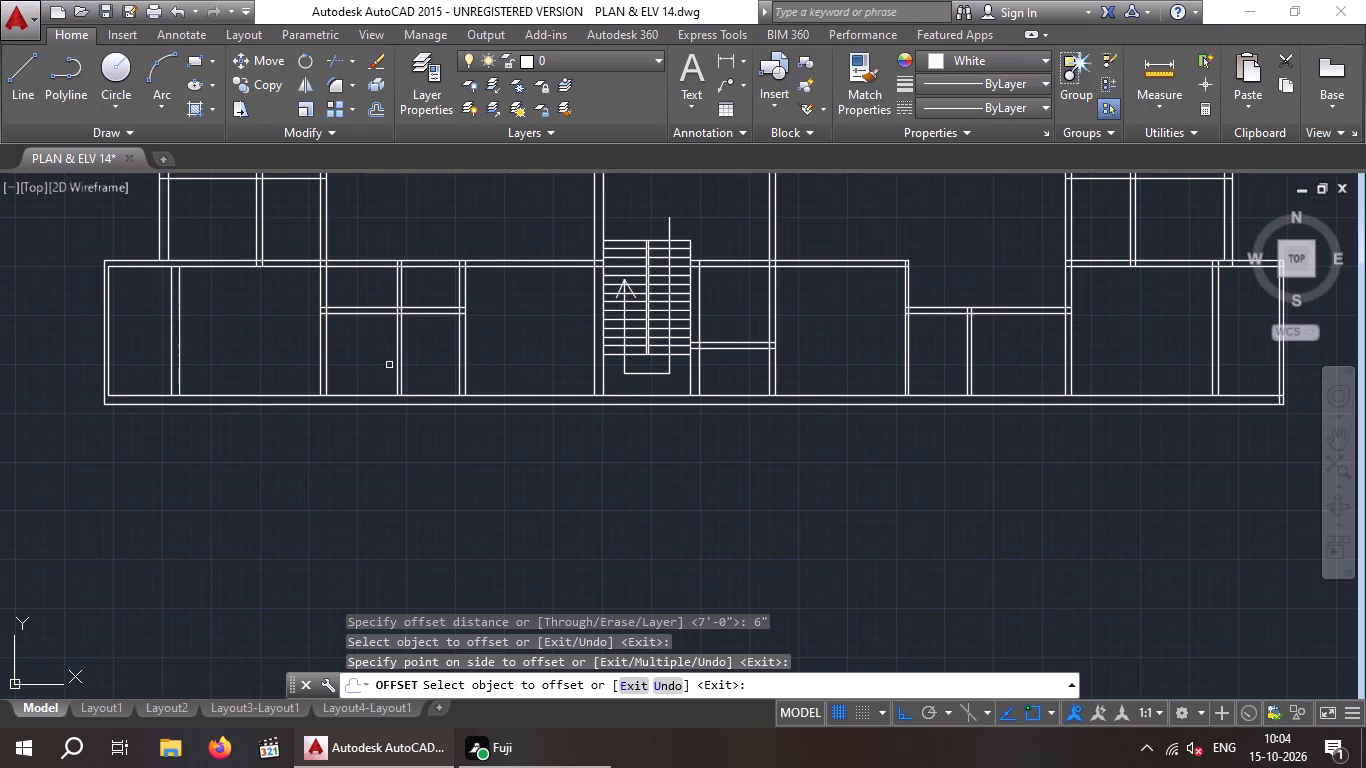
key("Escape")
key("Escape")
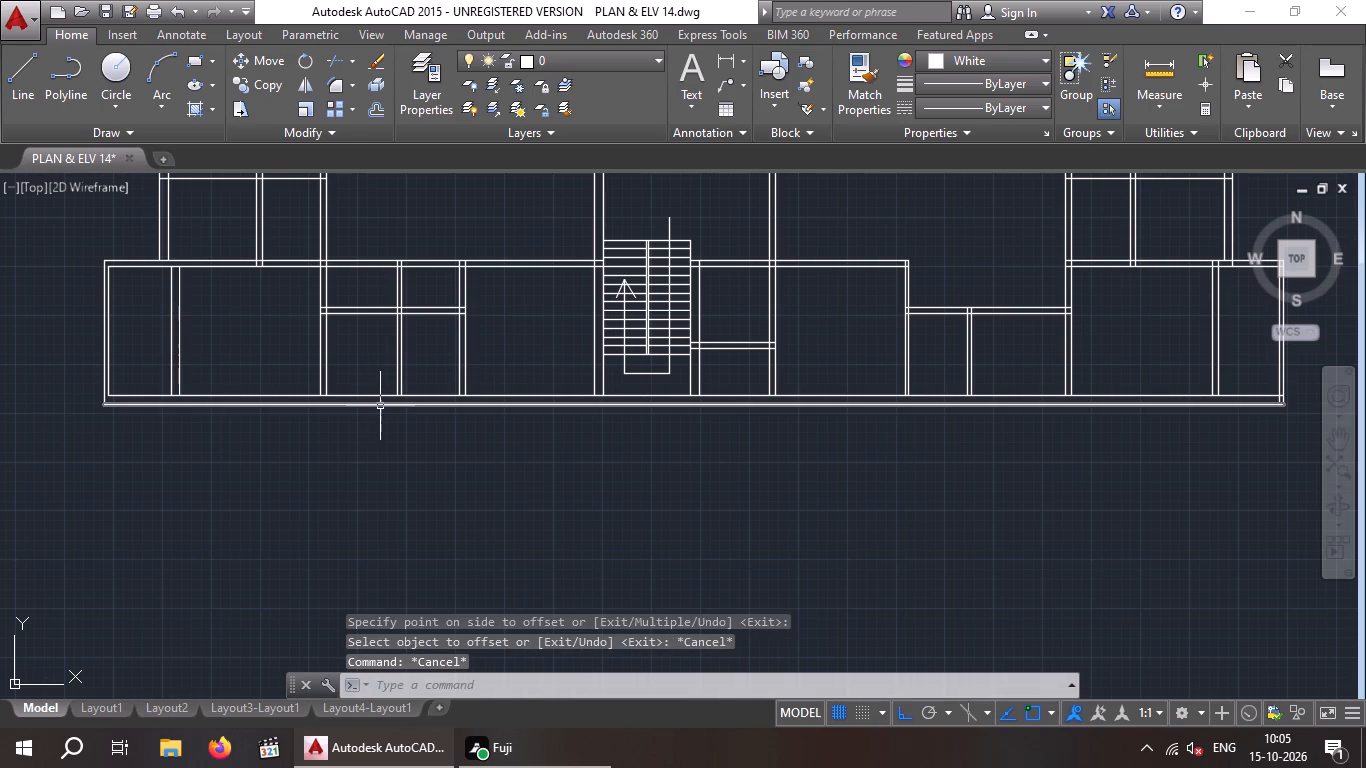
Trim the old upper wall and the dividing partition's upper part above the new wall of the two narrow rooms left of the staircase.
type("TR")
key("space")
key("space")
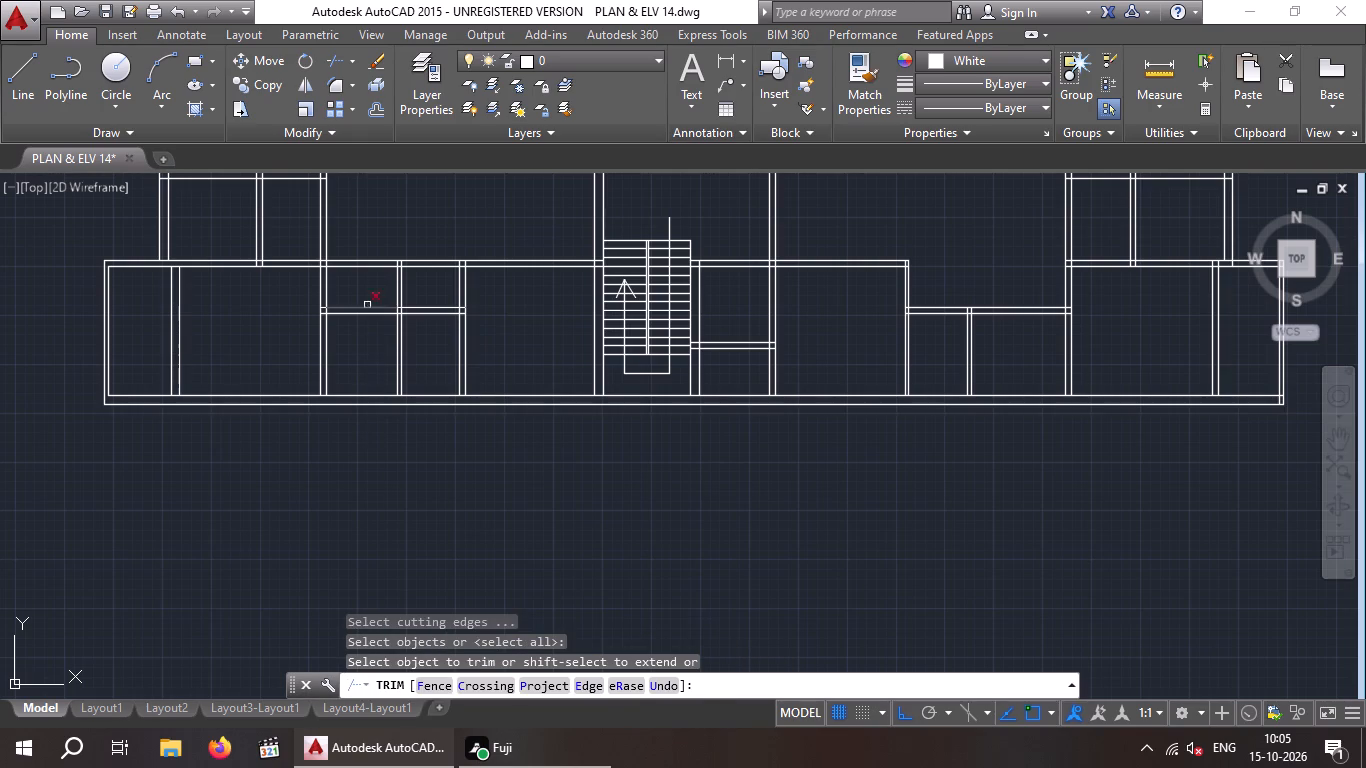
left_click(370, 290)
left_click(363, 236)
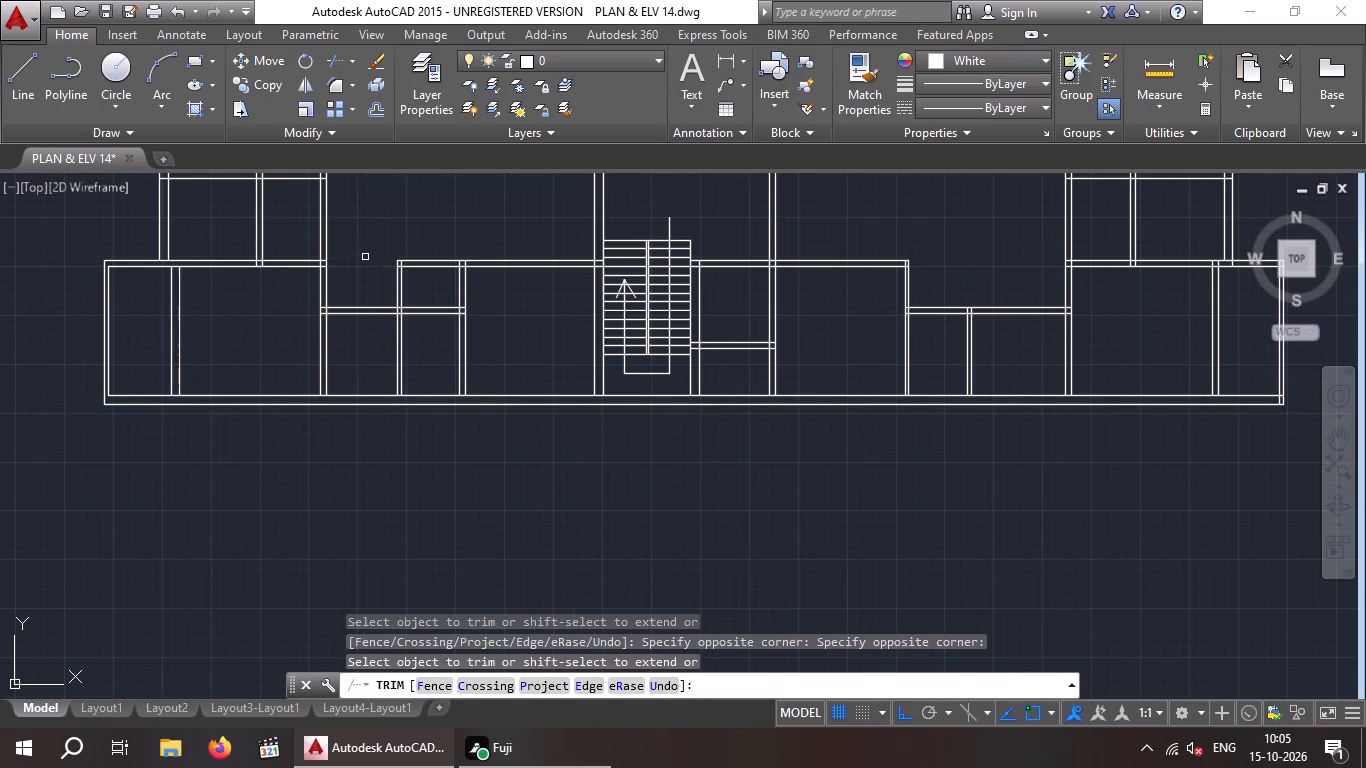
left_click_drag(365, 257, 371, 272)
left_click(435, 295)
key("Escape")
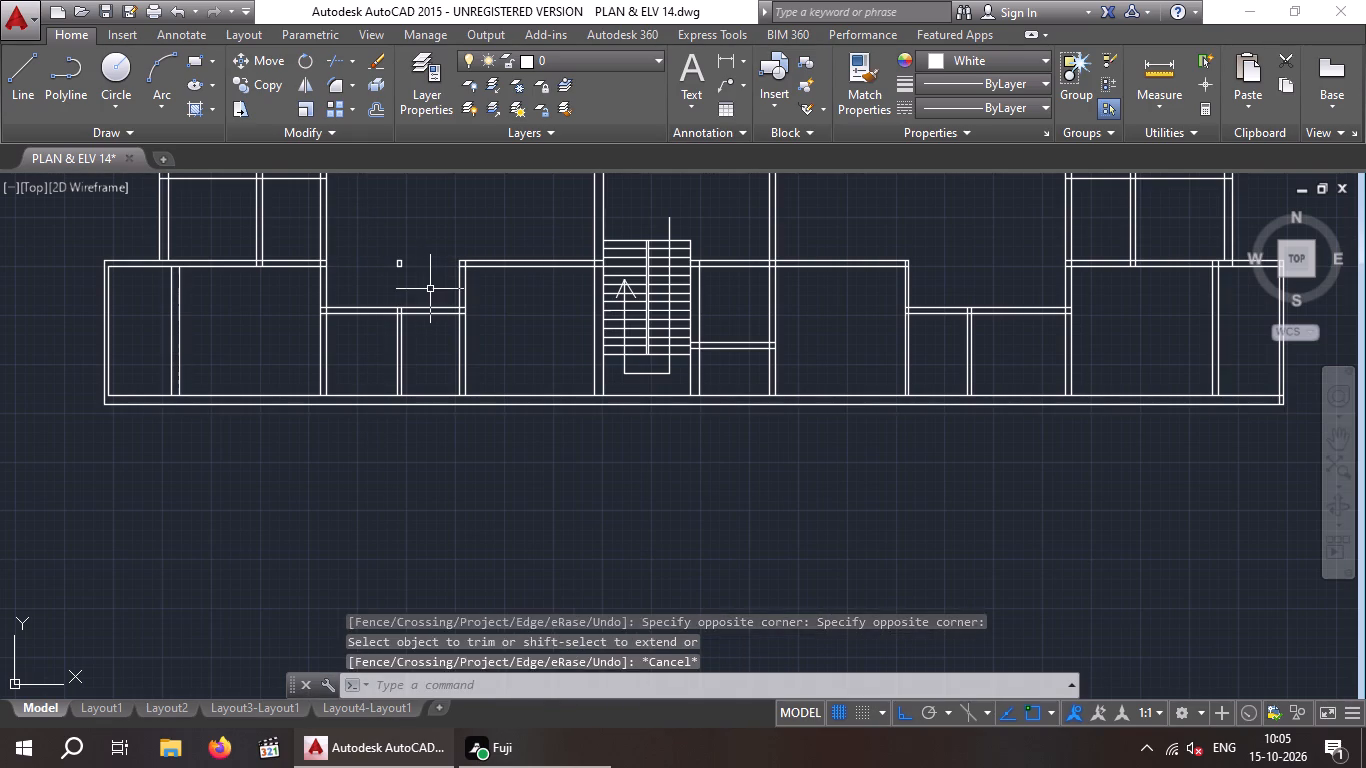
key("Escape")
Erase the leftover line pieces where the old upper wall crossed the partition between the two narrow rooms.
left_click(427, 286)
left_click(378, 251)
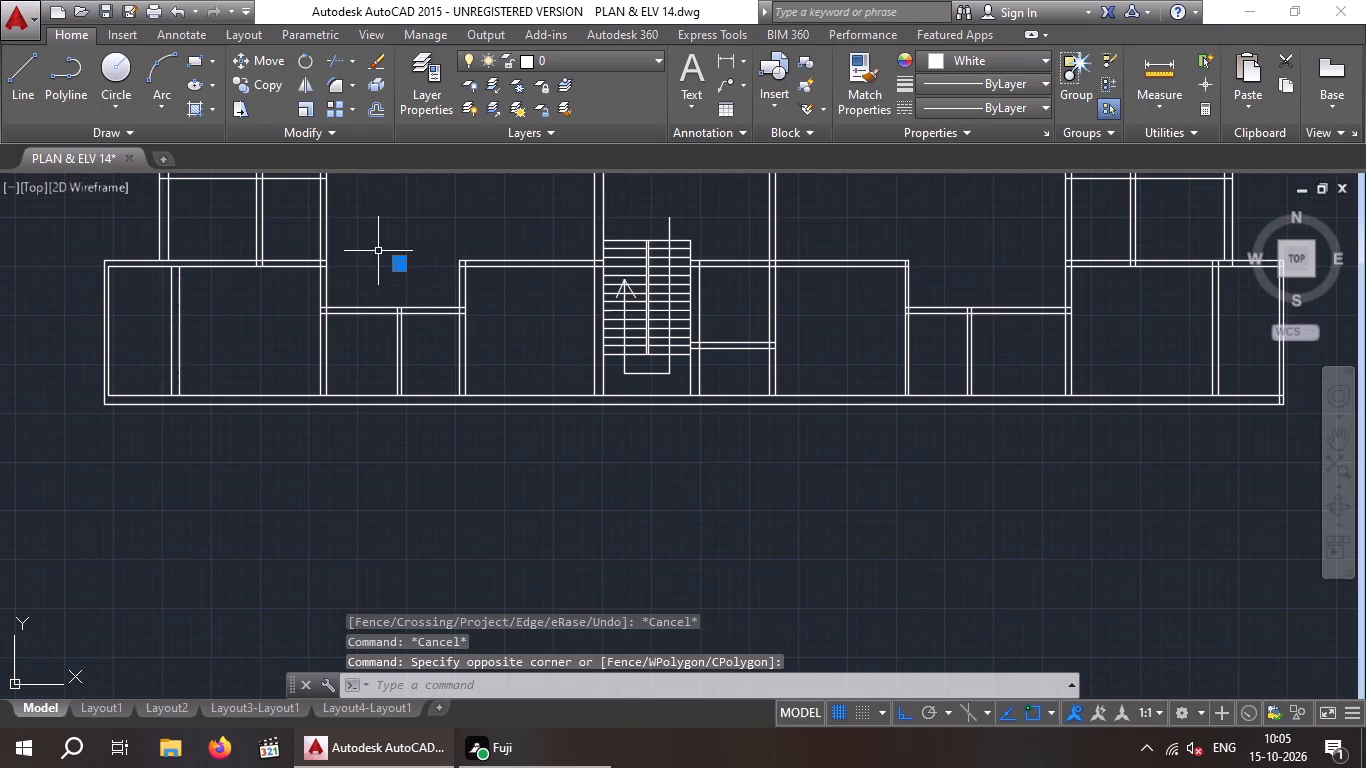
key("Delete")
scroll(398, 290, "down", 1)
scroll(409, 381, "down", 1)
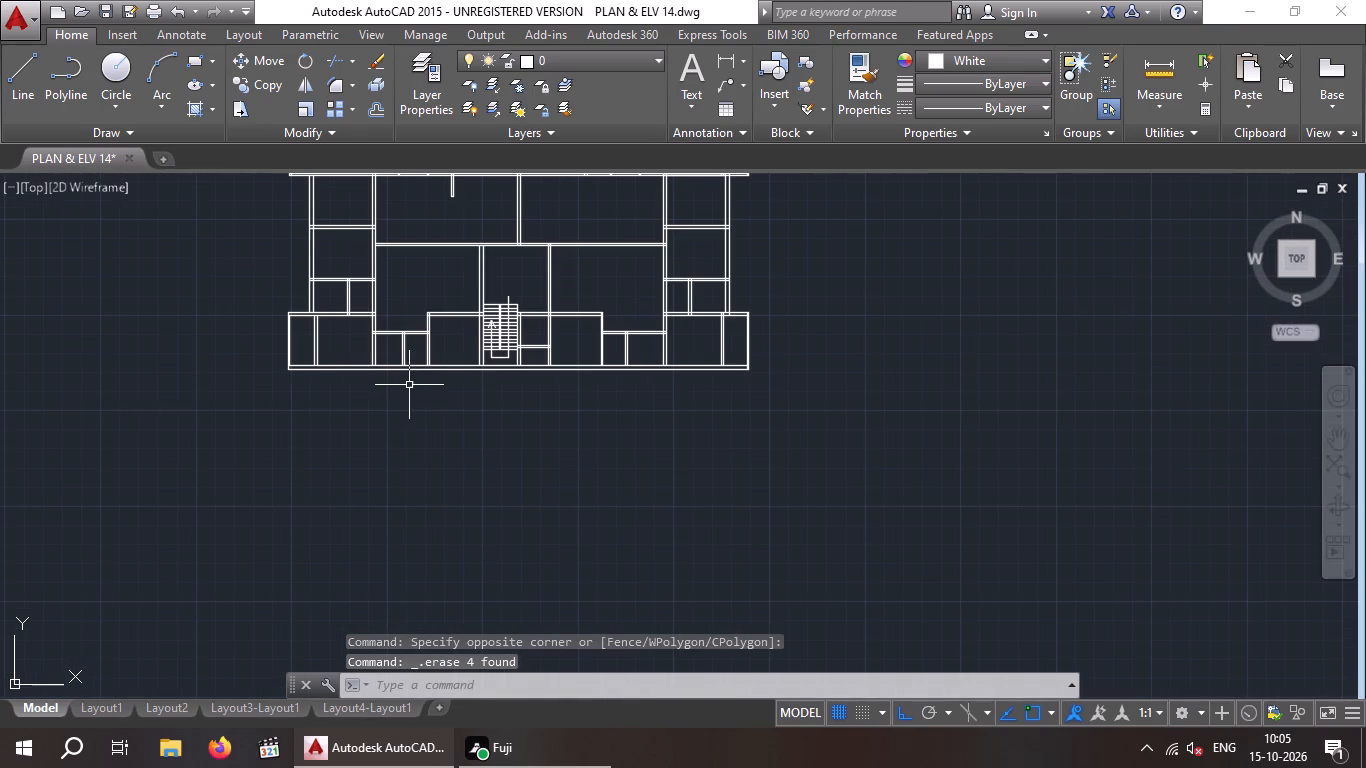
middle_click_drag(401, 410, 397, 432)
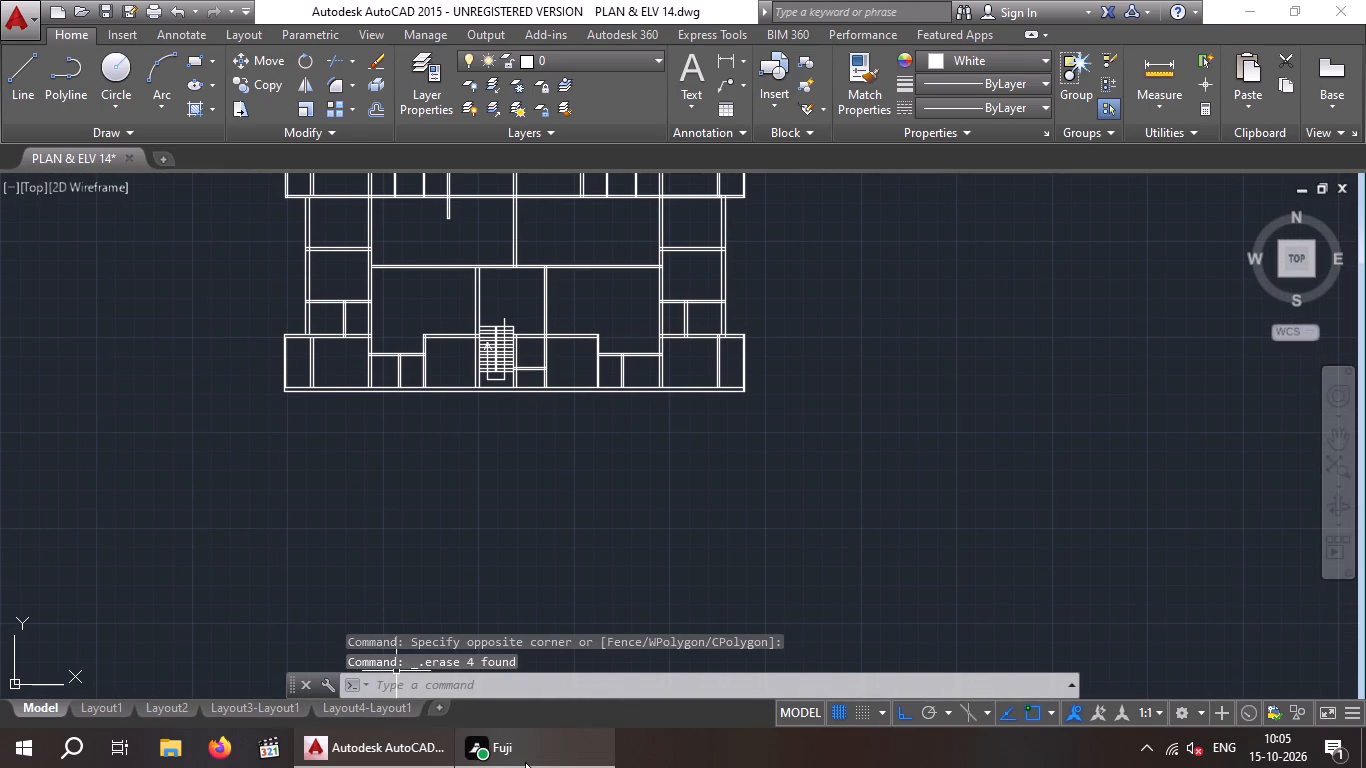
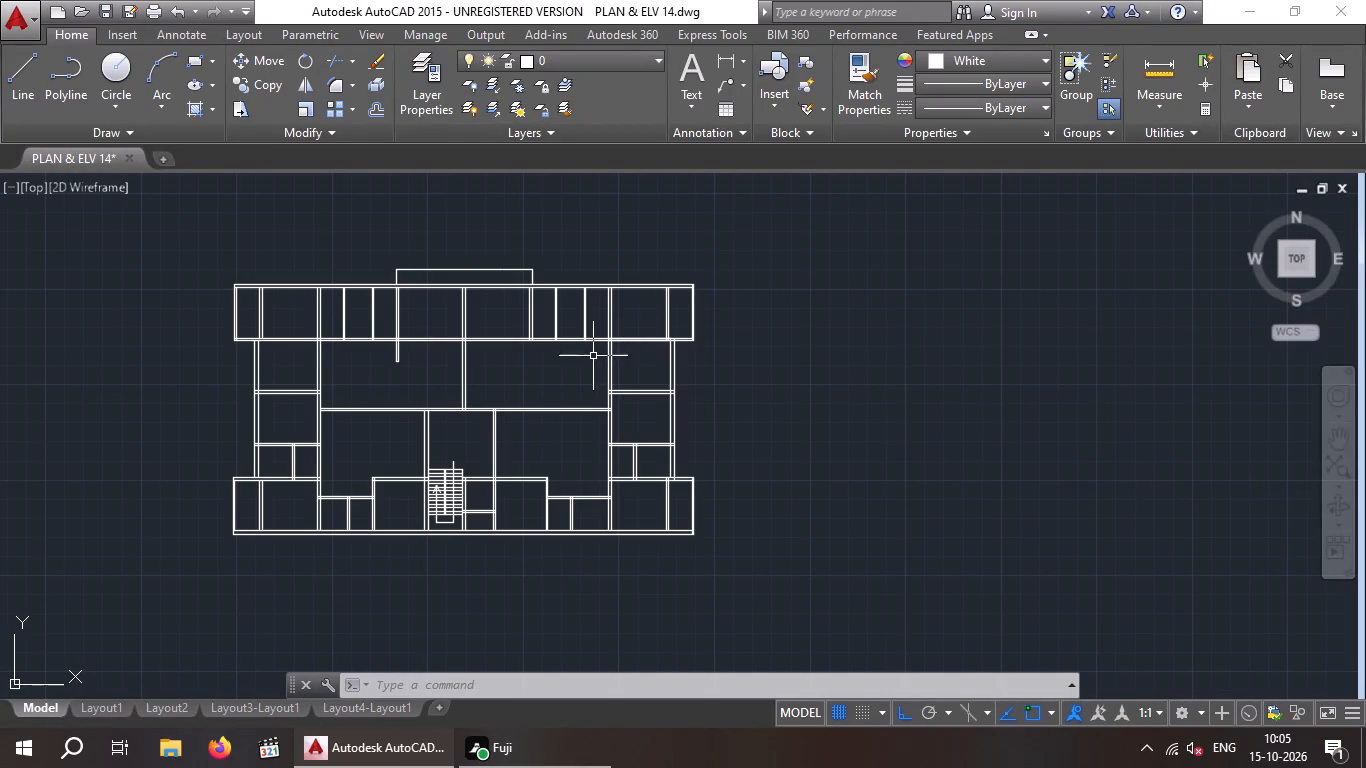
Offset the top wall's inner line downward by 7' across the top-row rooms.
scroll(556, 301, "up", 2)
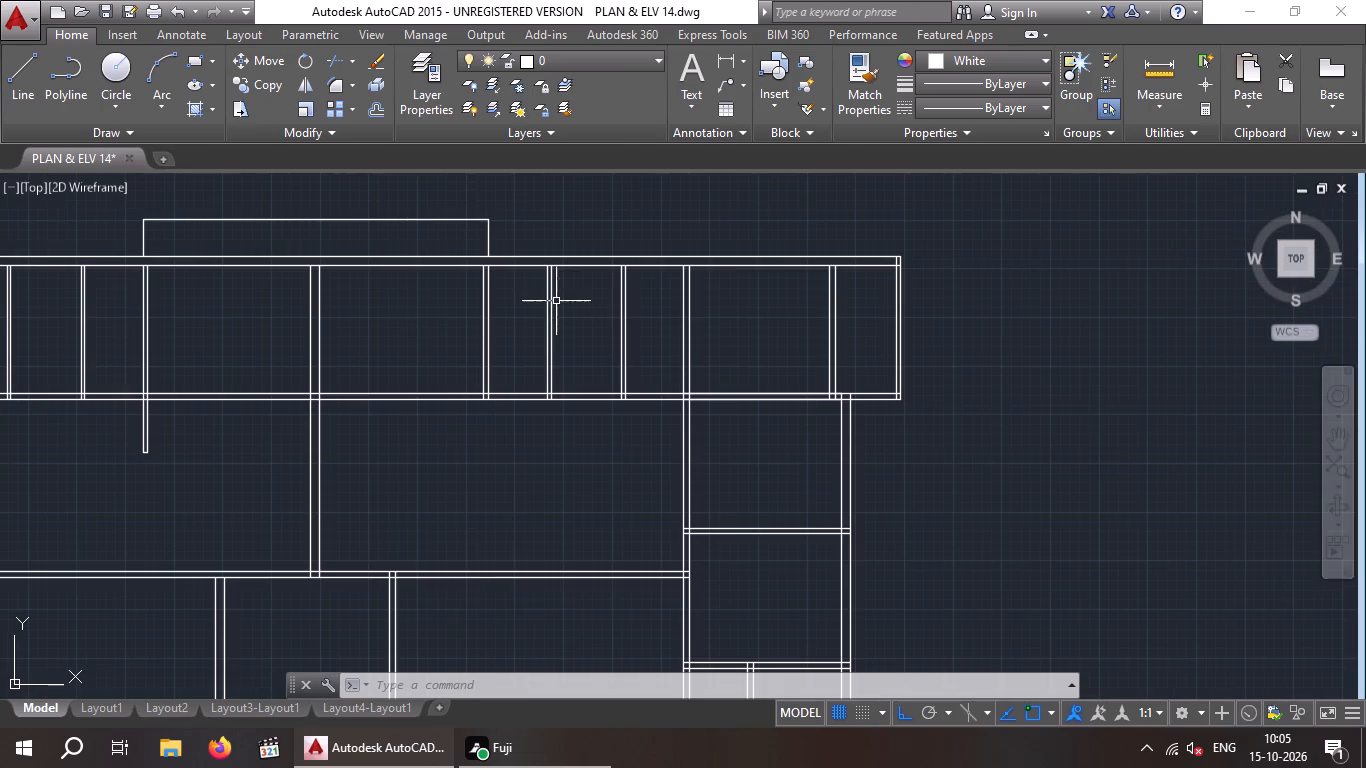
middle_click_drag(556, 300, 524, 387)
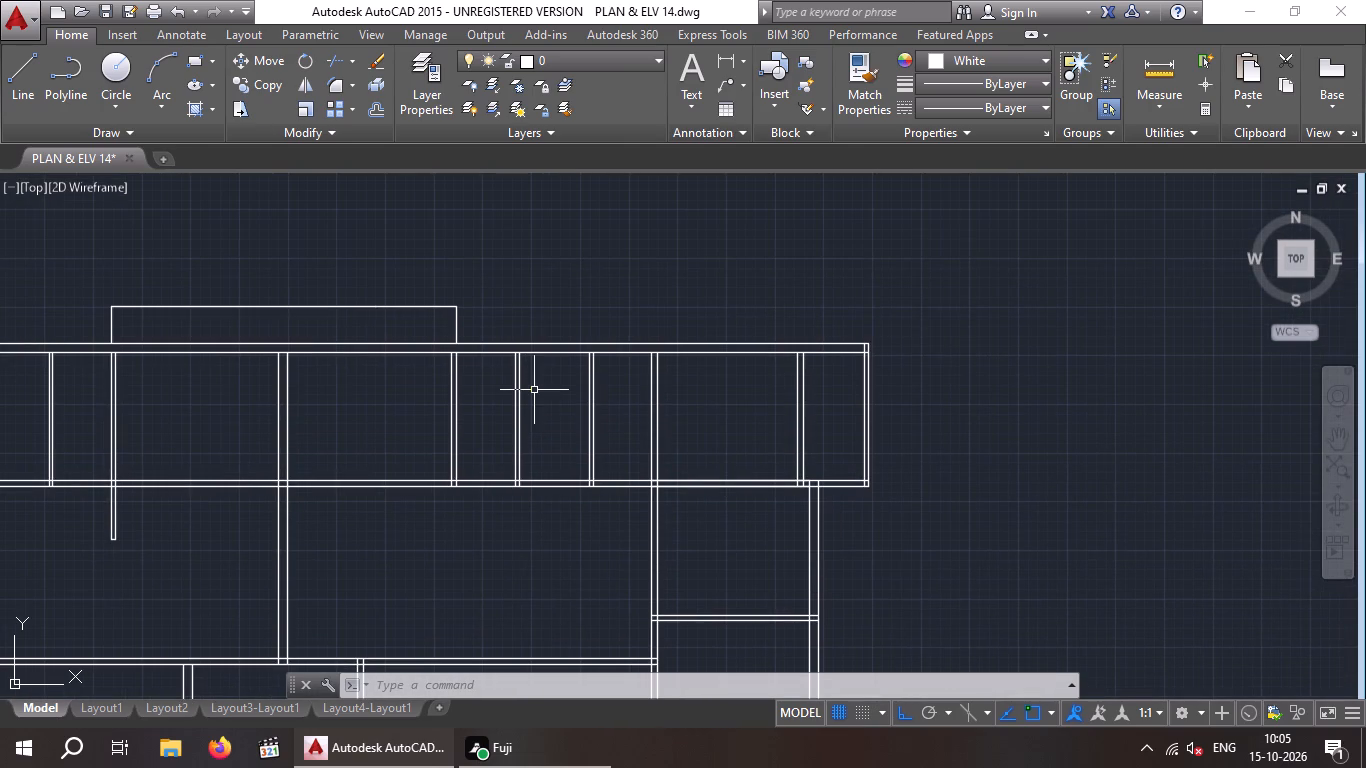
key("o")
key("Return")
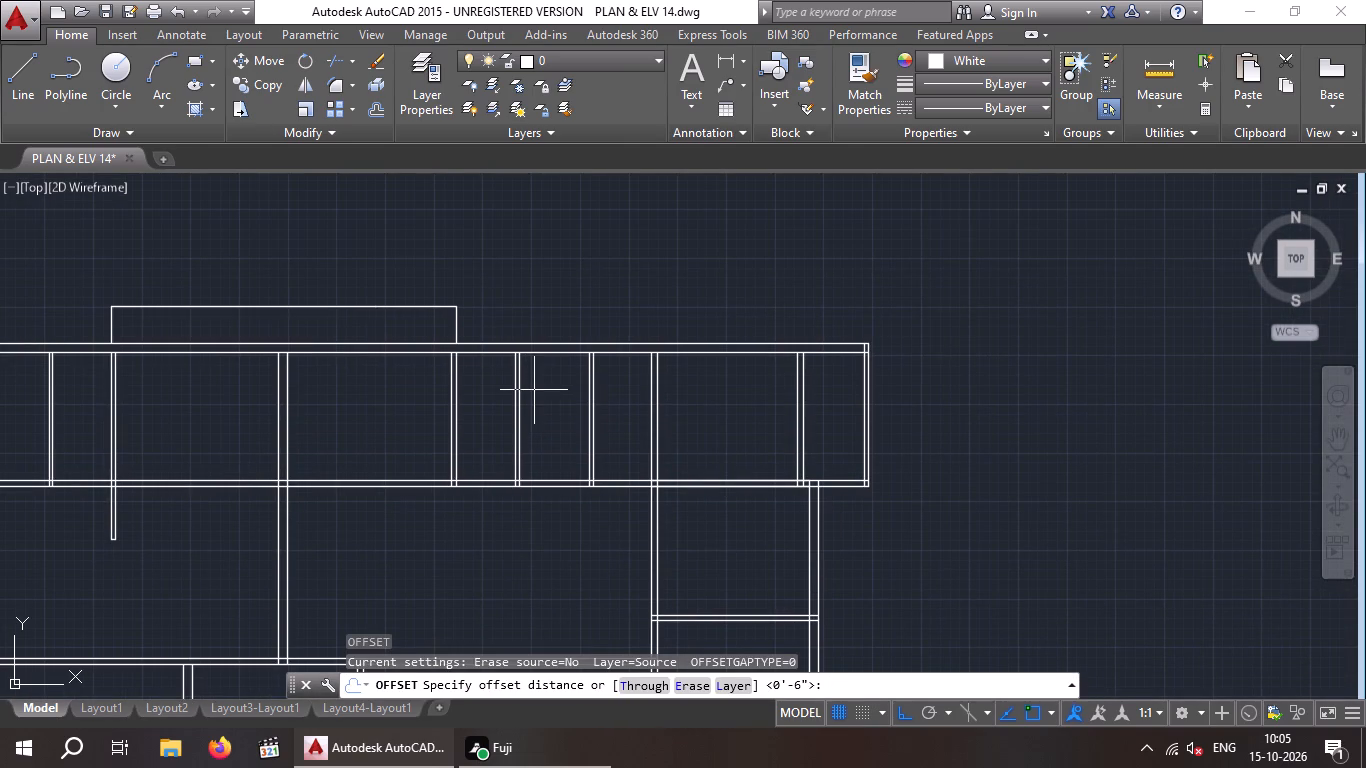
type("7'")
key("Return")
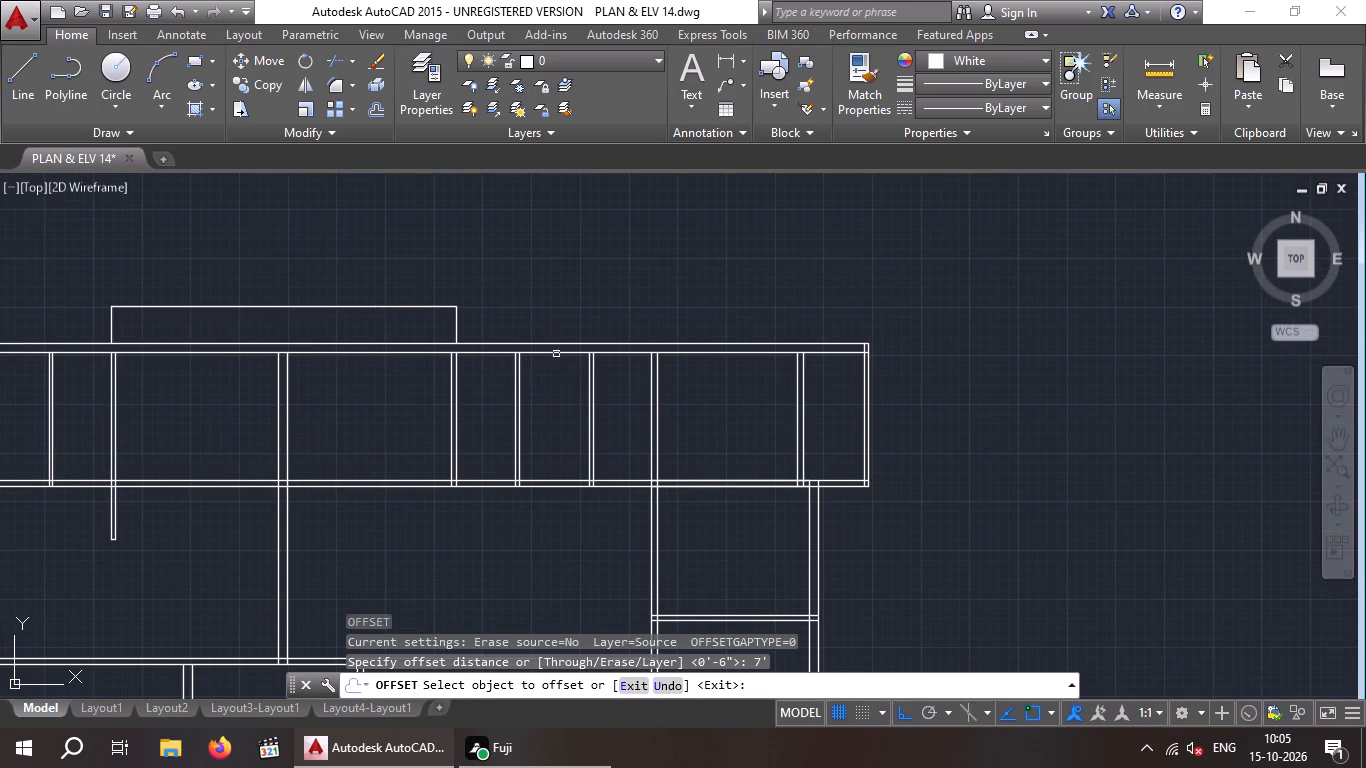
left_click(553, 354)
left_click(553, 385)
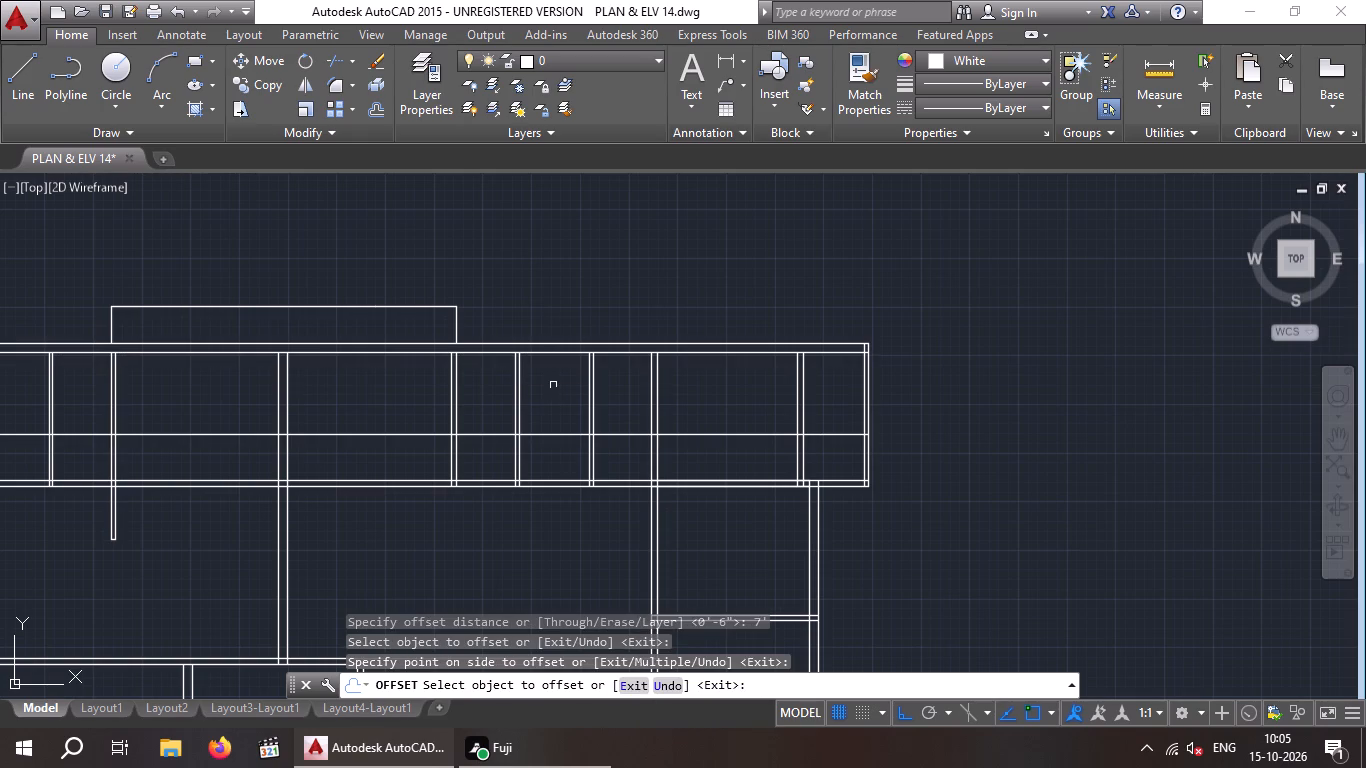
key("Escape")
key("Escape")
Trim the new horizontal line out of the wide rooms on both sides of the three narrow right-hand top-row rooms.
type("TR")
key("space")
key("space")
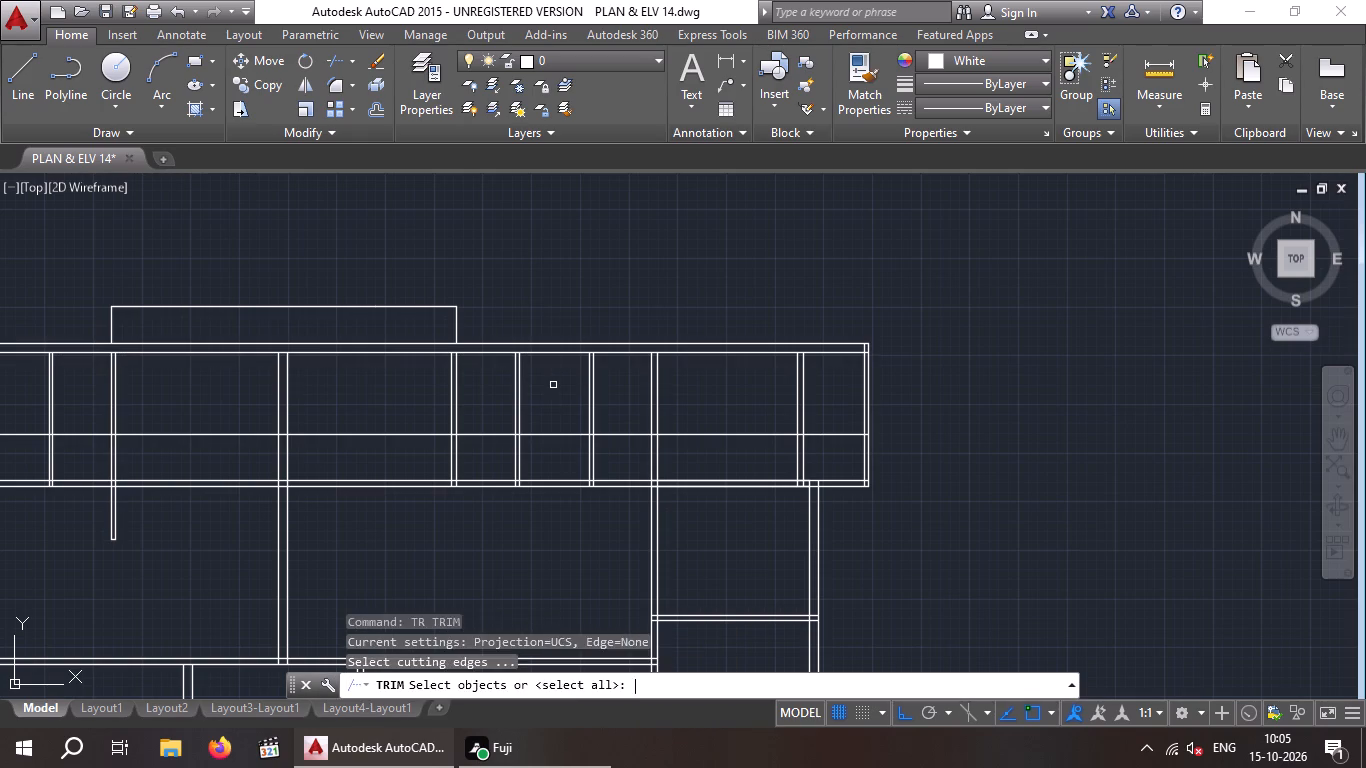
left_click_drag(722, 461, 691, 422)
left_click(685, 392)
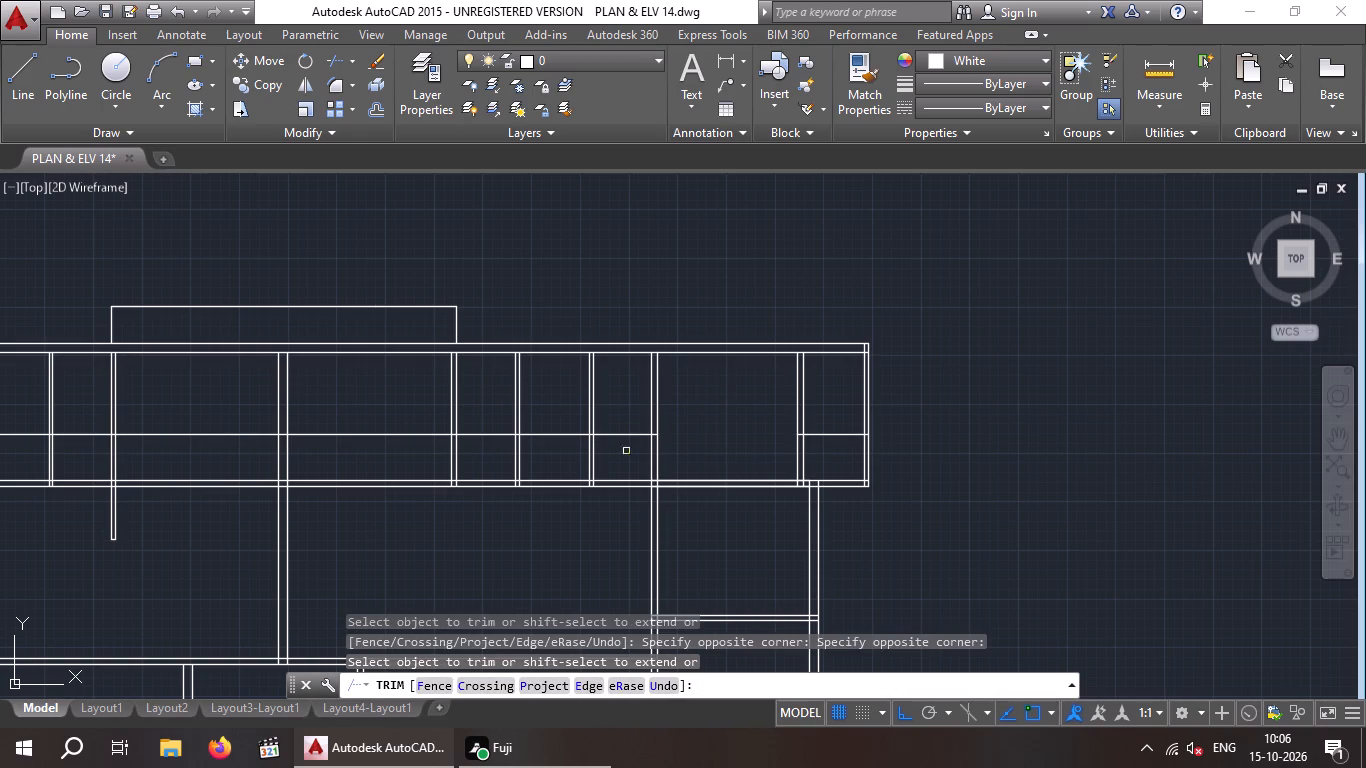
left_click(429, 451)
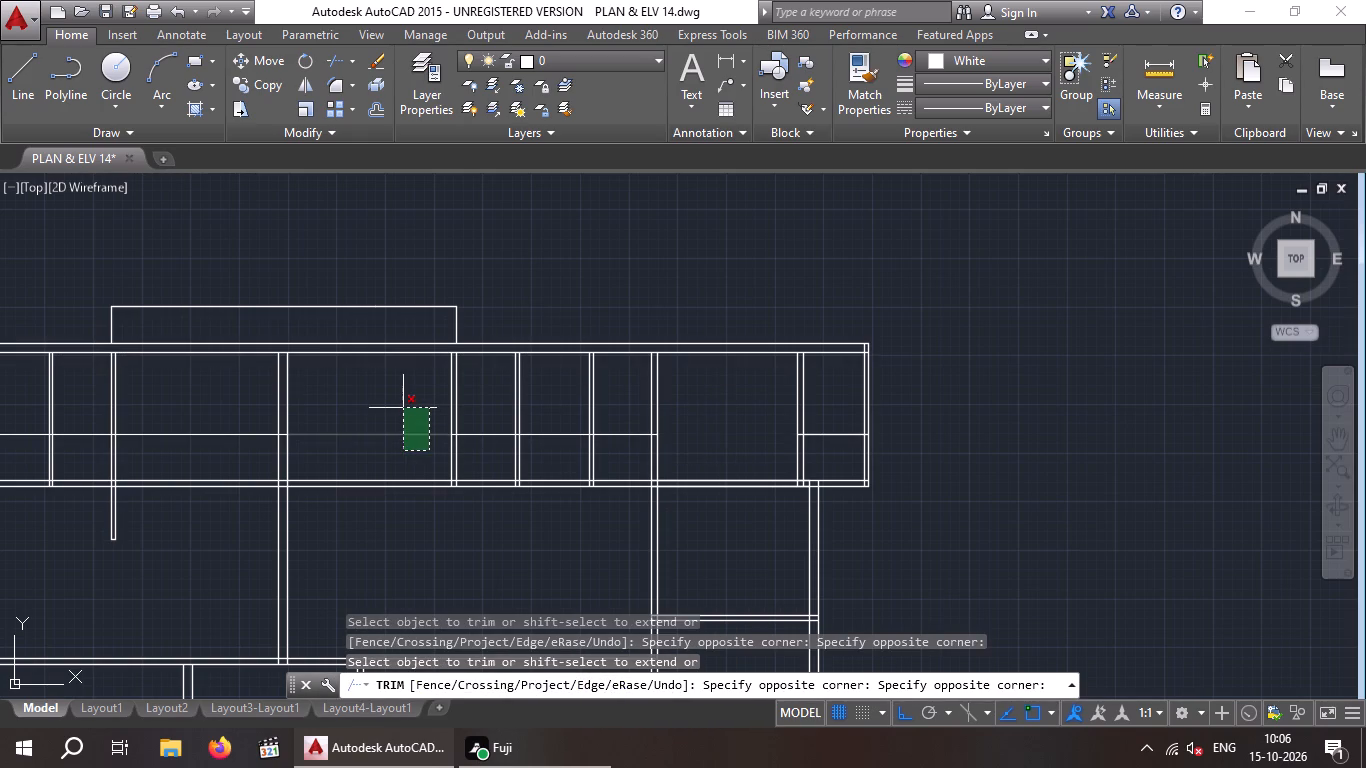
left_click(403, 408)
key("Escape")
key("Escape")
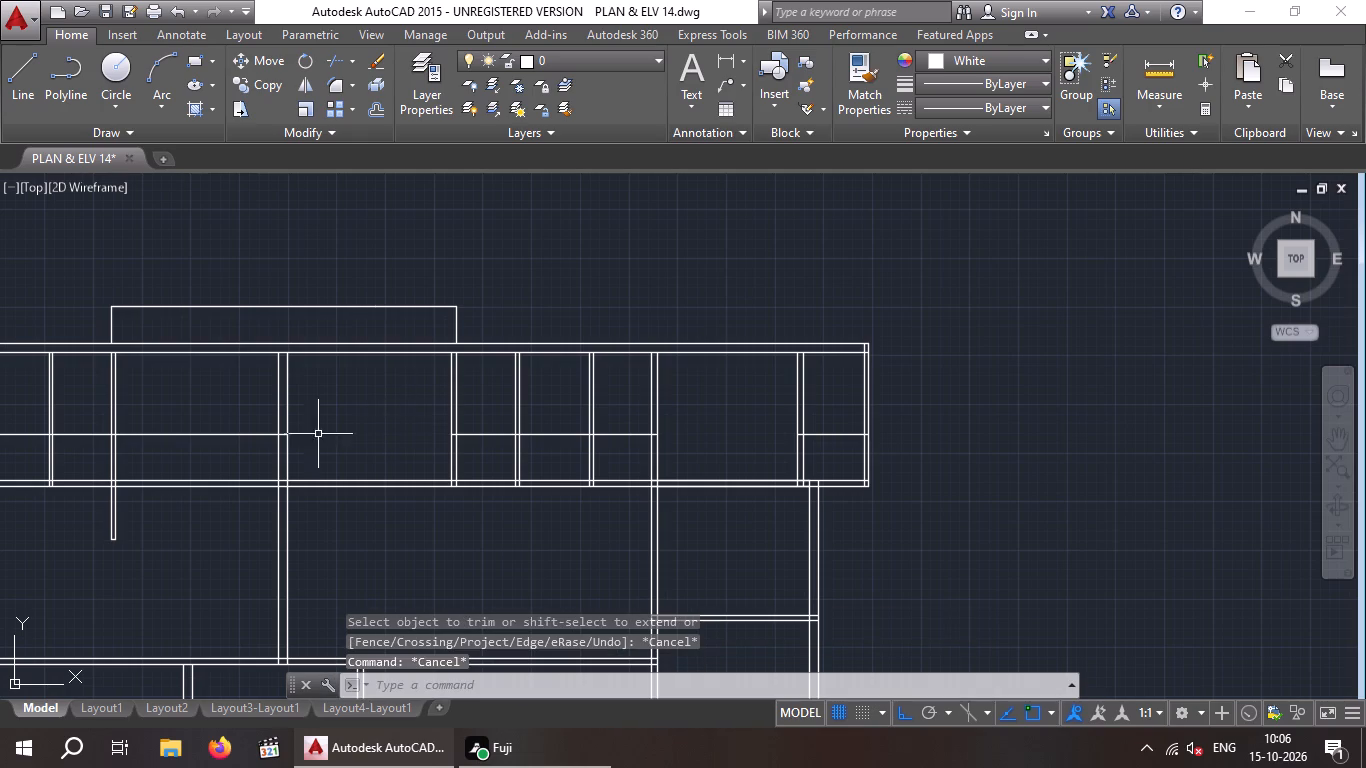
Erase the leftover pieces of the line left of the central wall and in the rightmost top-row room.
left_click_drag(230, 454, 222, 438)
left_click(209, 406)
key("Delete")
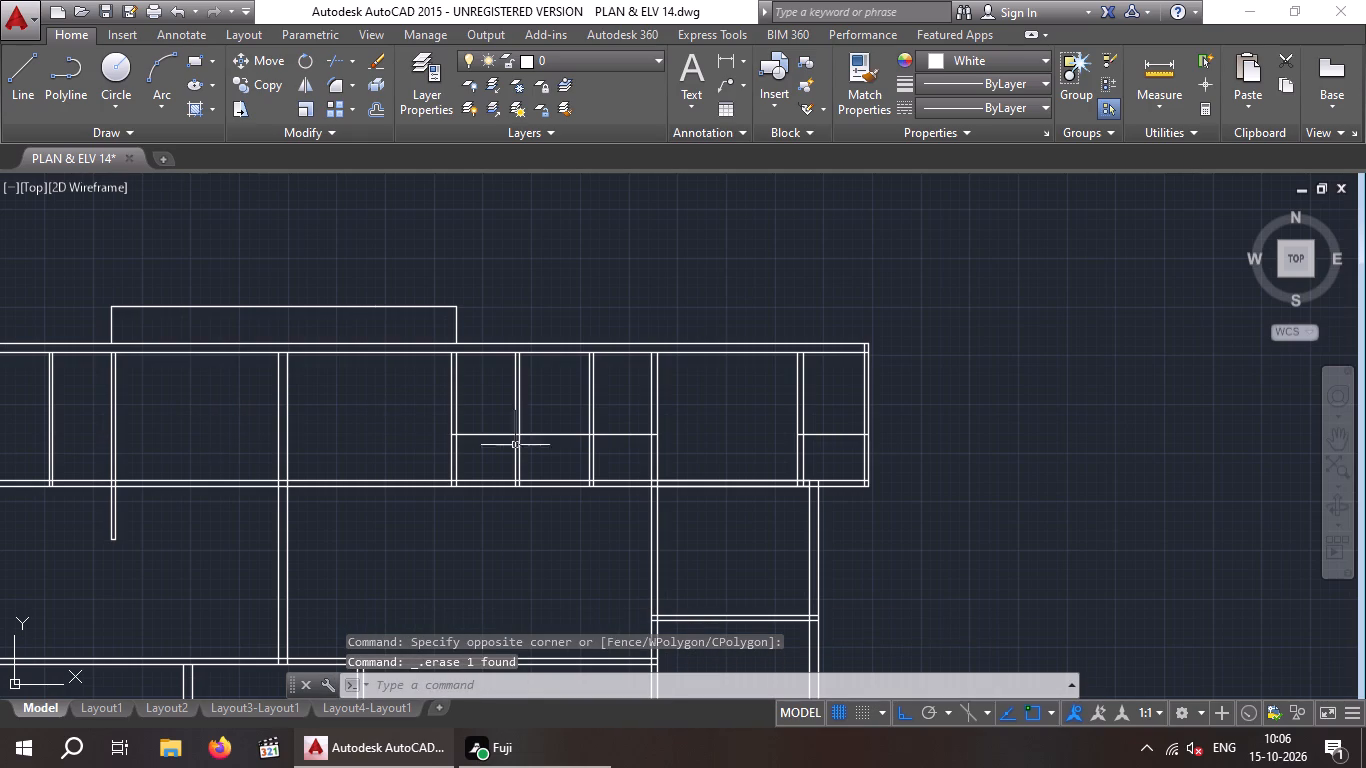
left_click_drag(828, 456, 824, 447)
left_click(817, 393)
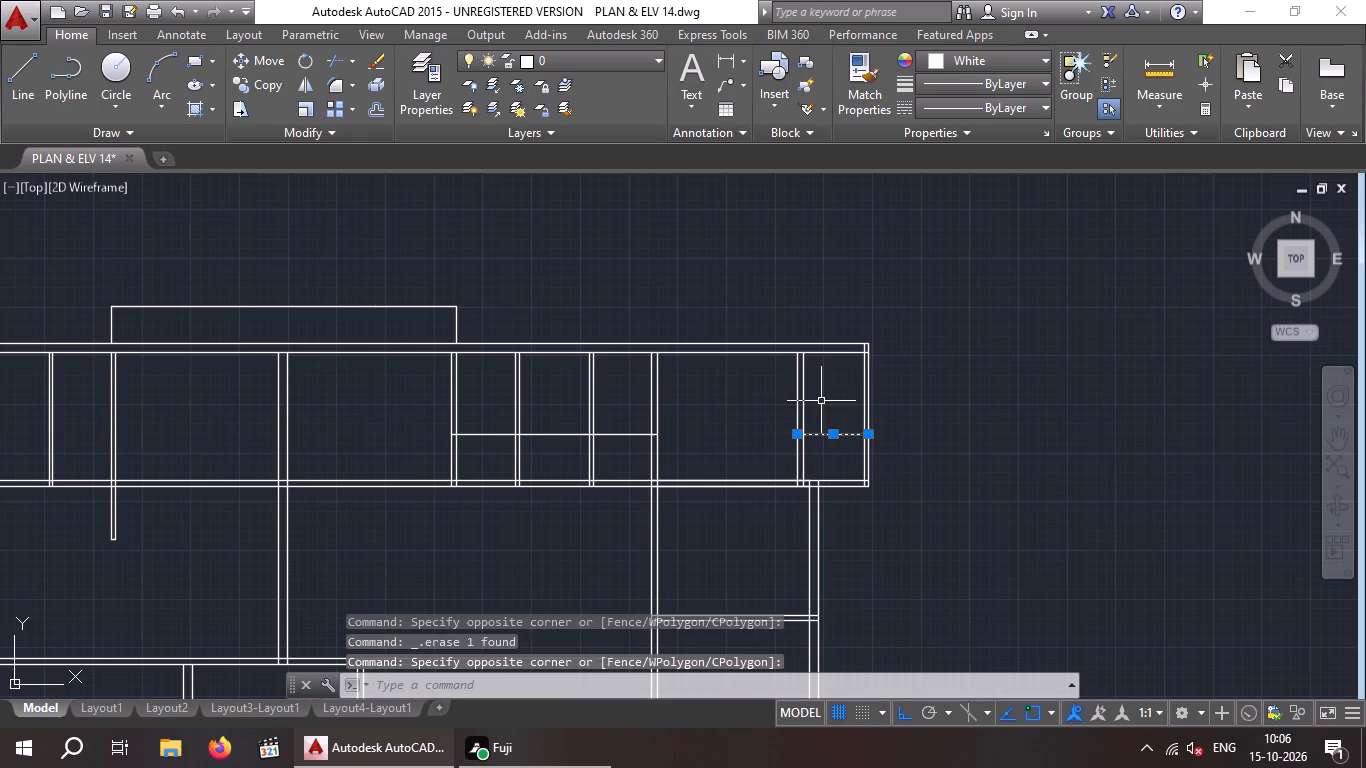
key("Delete")
key("Escape")
key("Escape")
Offset the horizontal line across the three narrow right-hand top-row rooms downward by 6" to form a double-line wall.
key("o")
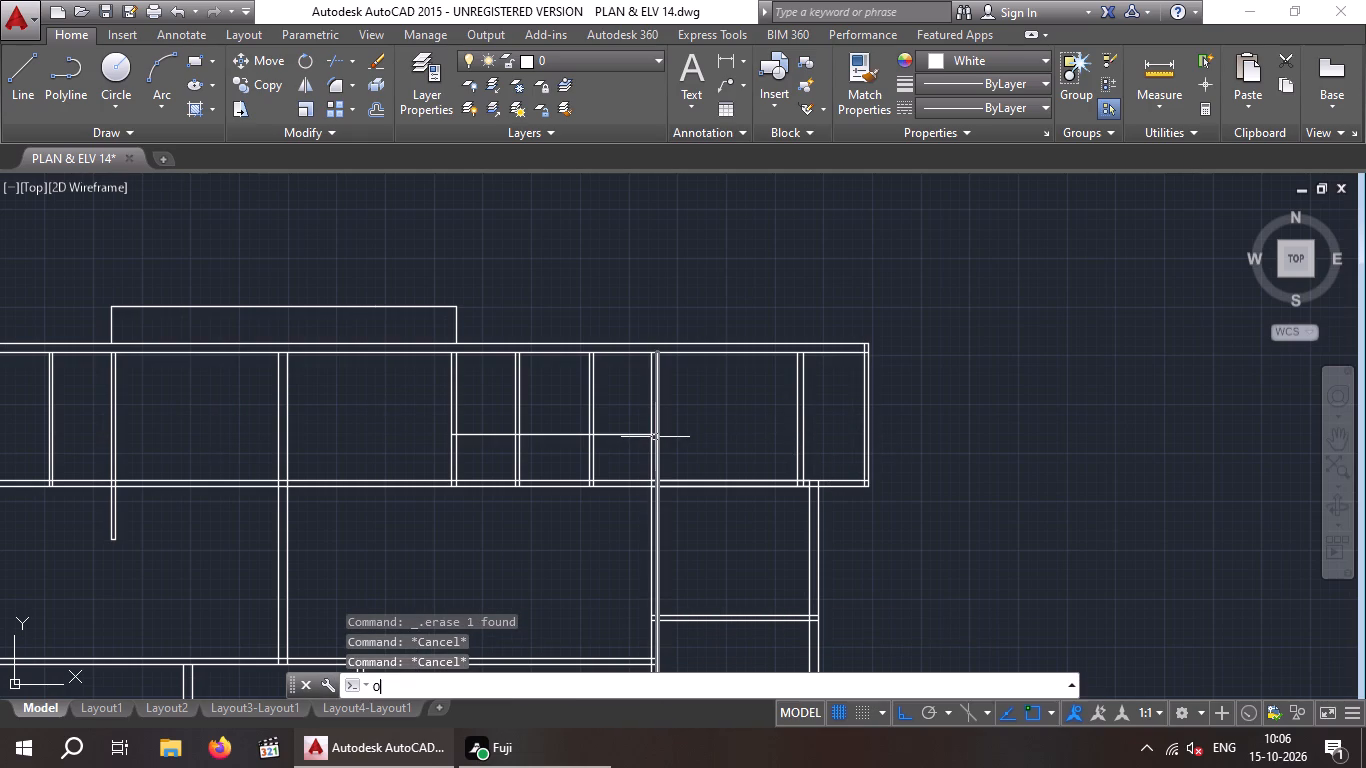
key("Return")
key("6")
key("shift+quotedbl")
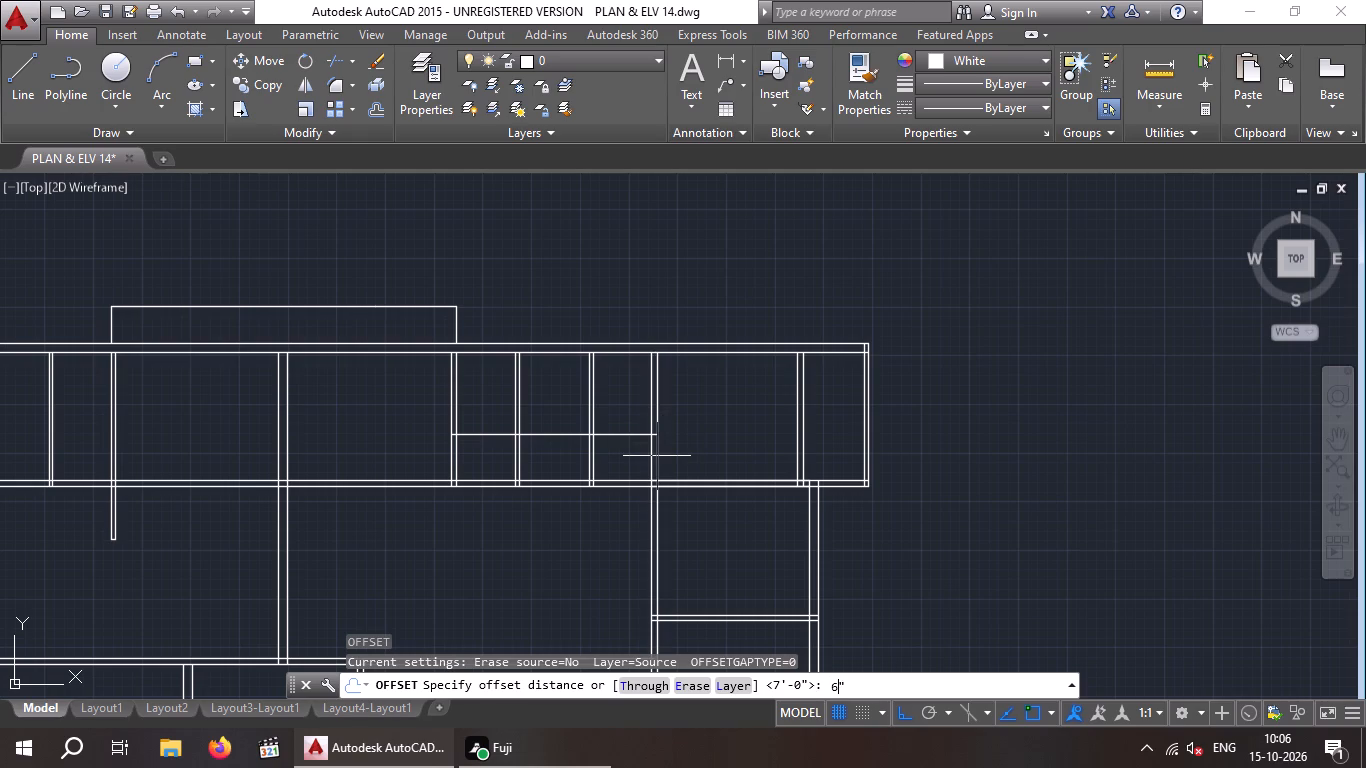
key("Return")
left_click_drag(565, 435, 570, 456)
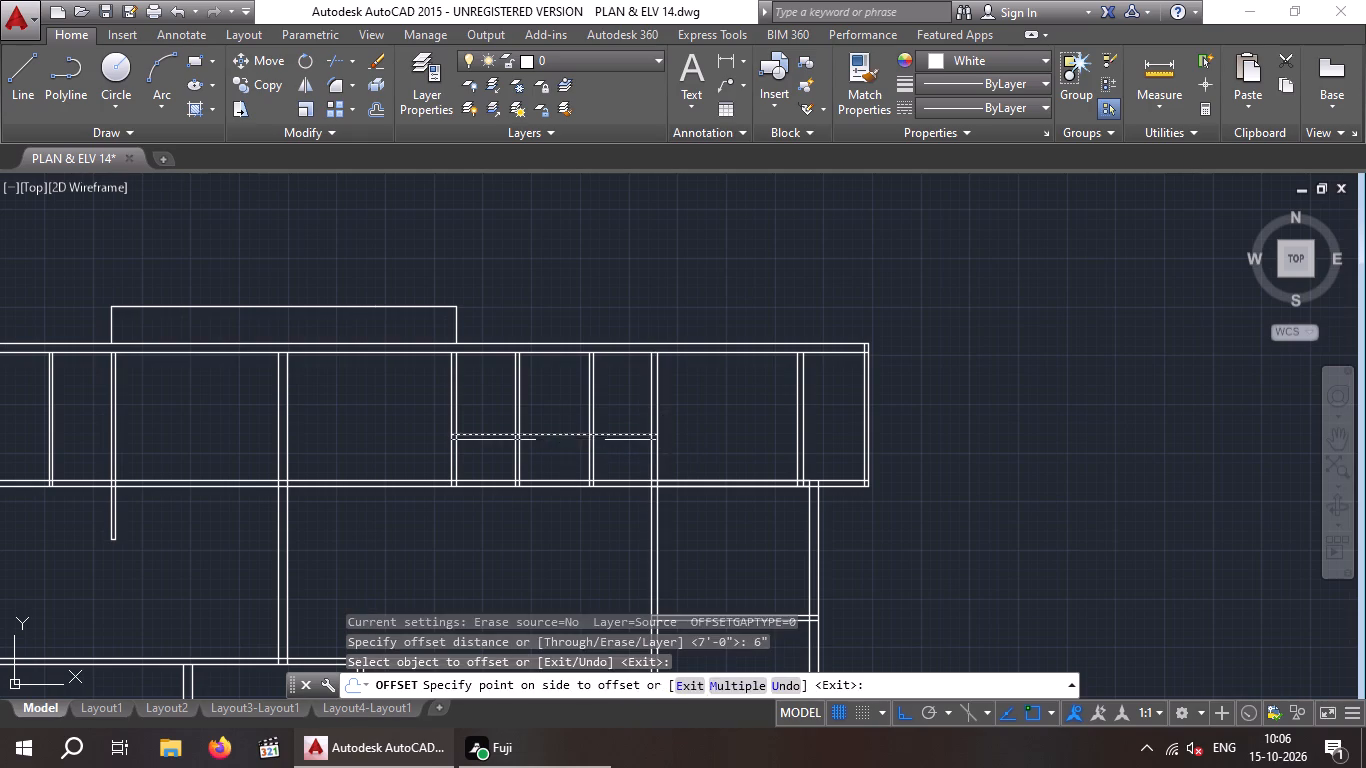
left_click(570, 458)
key("Escape")
key("Escape")
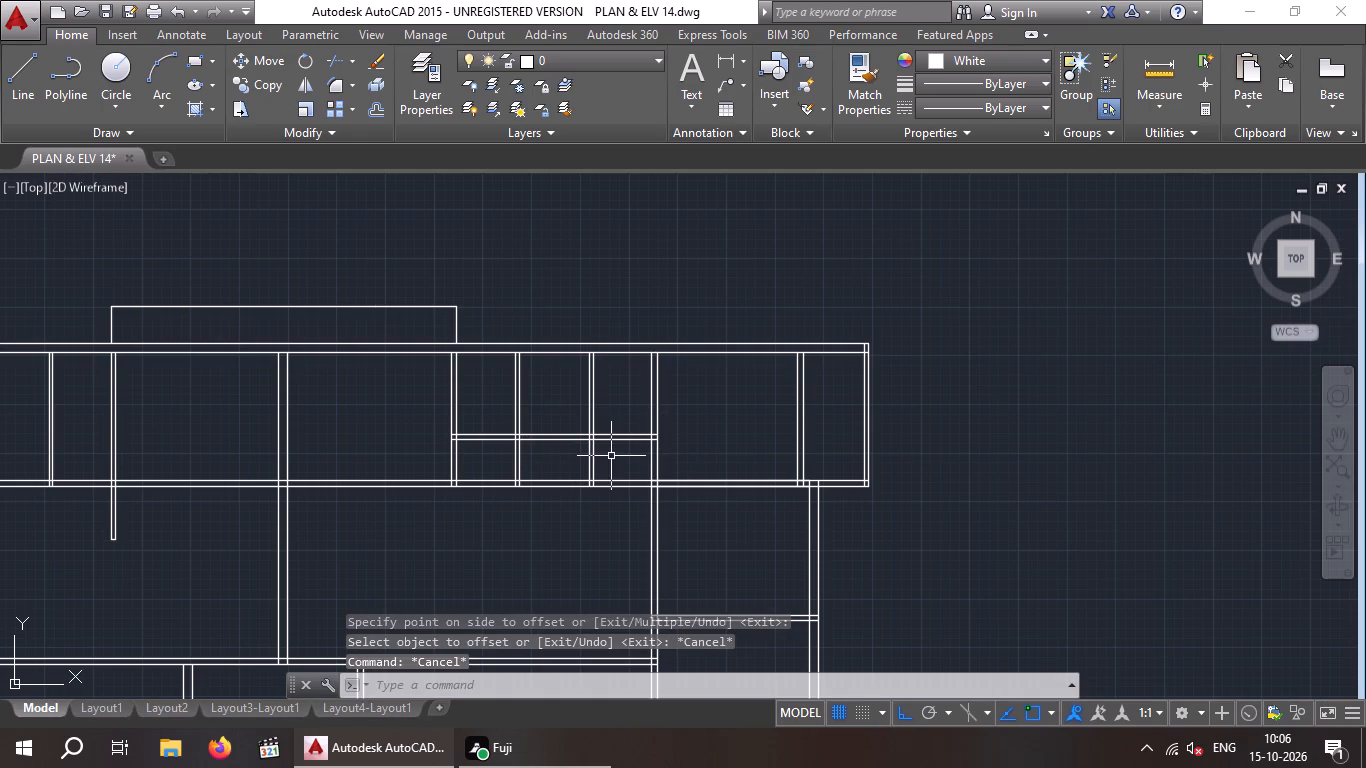
Trim the partitions and the old lower wall below the new wall of the three narrow right-hand top-row rooms.
key("t")
type("R")
key("space")
key("space")
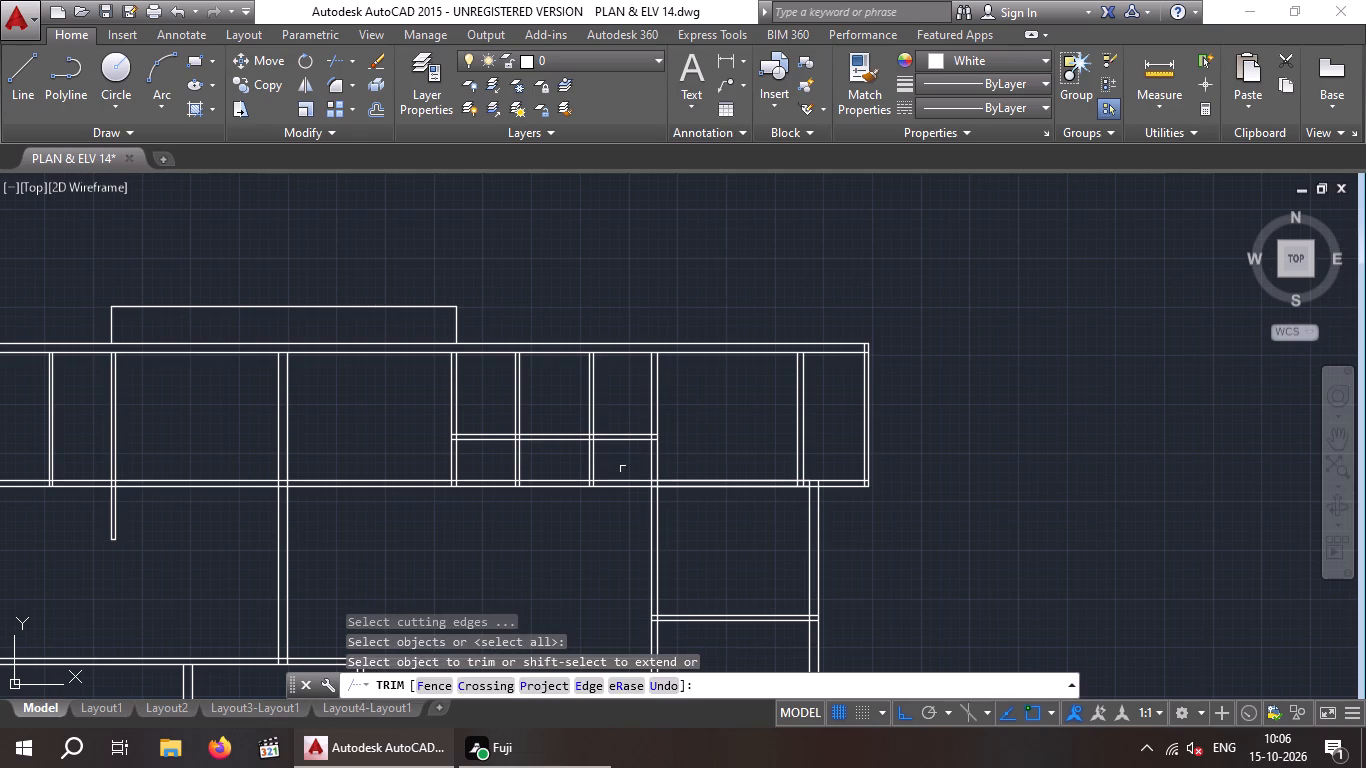
left_click_drag(628, 503, 614, 456)
left_click_drag(614, 455, 556, 459)
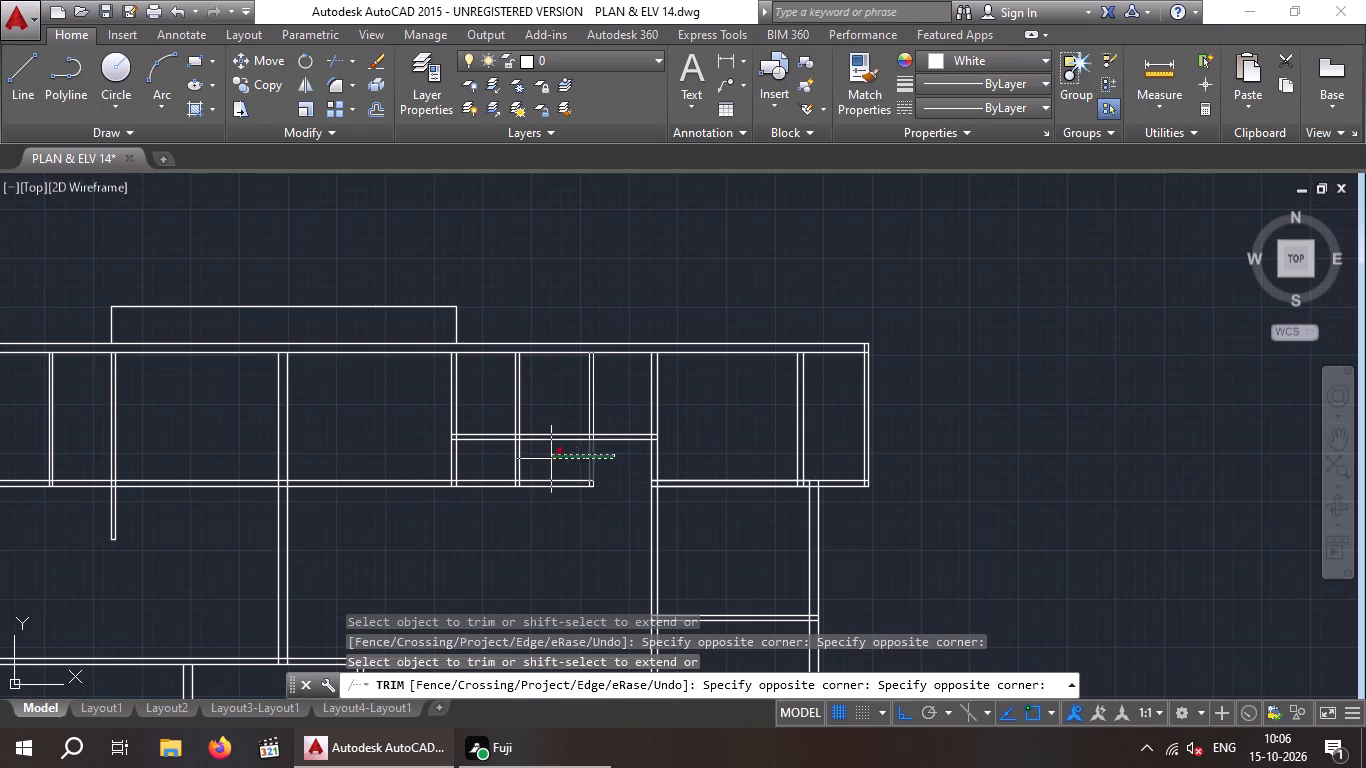
left_click(468, 497)
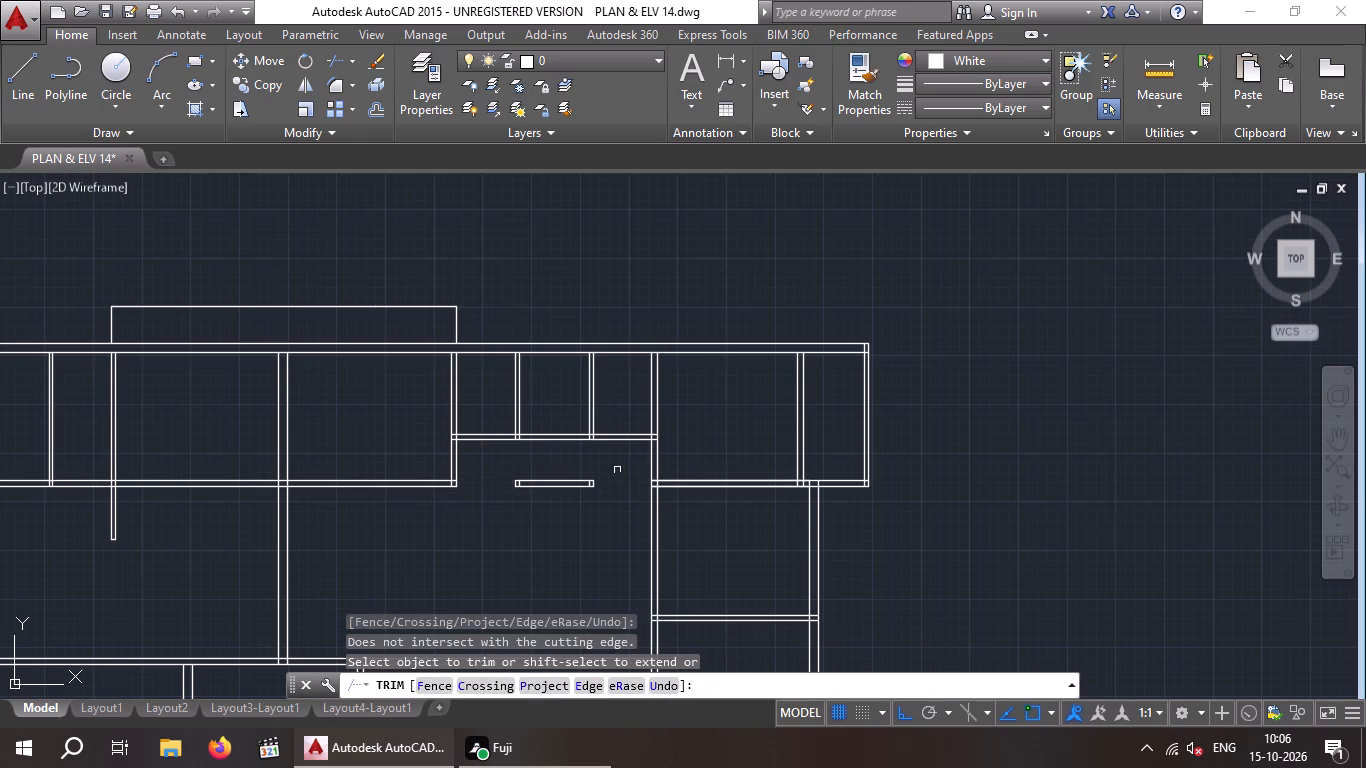
left_click_drag(631, 457, 567, 462)
left_click(482, 500)
key("Escape")
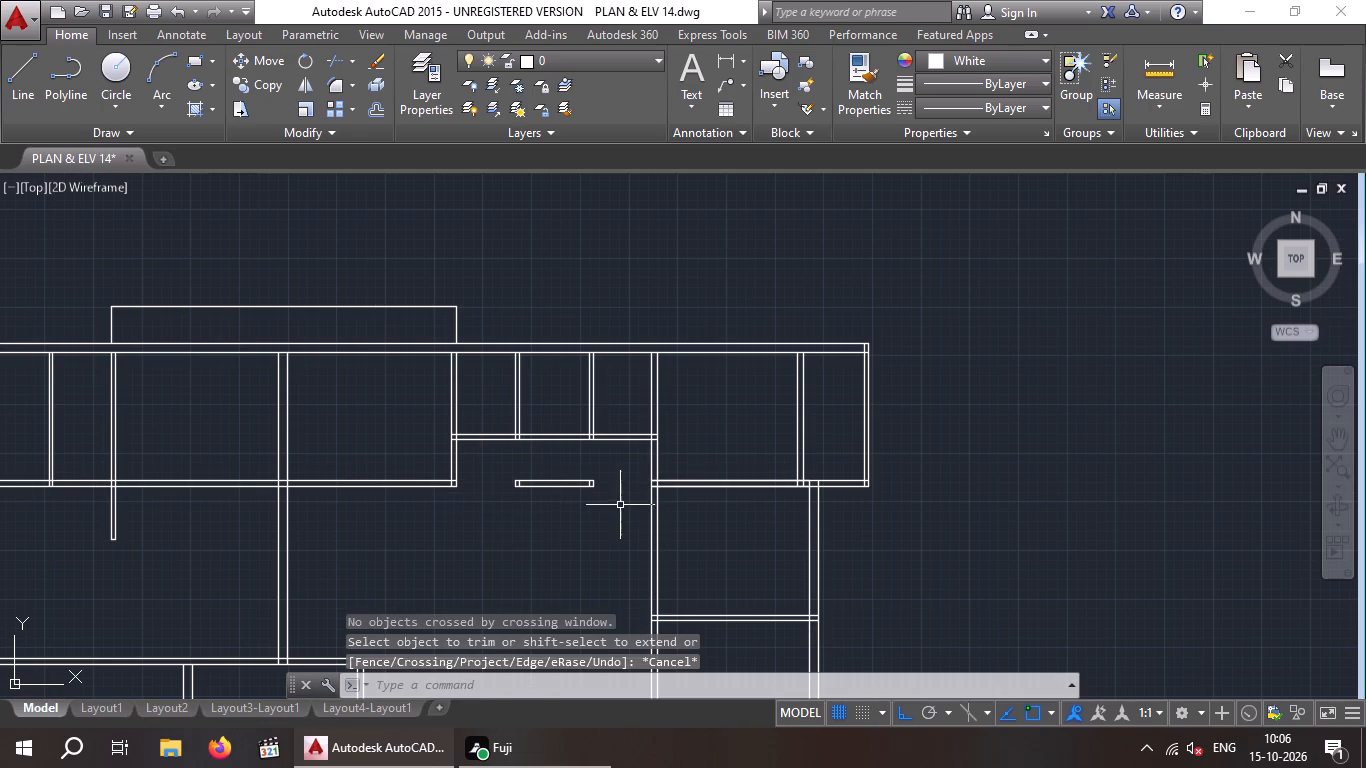
Erase the leftover old lower wall pieces below the three narrow right-hand top-row rooms.
left_click_drag(612, 462, 576, 456)
left_click(495, 517)
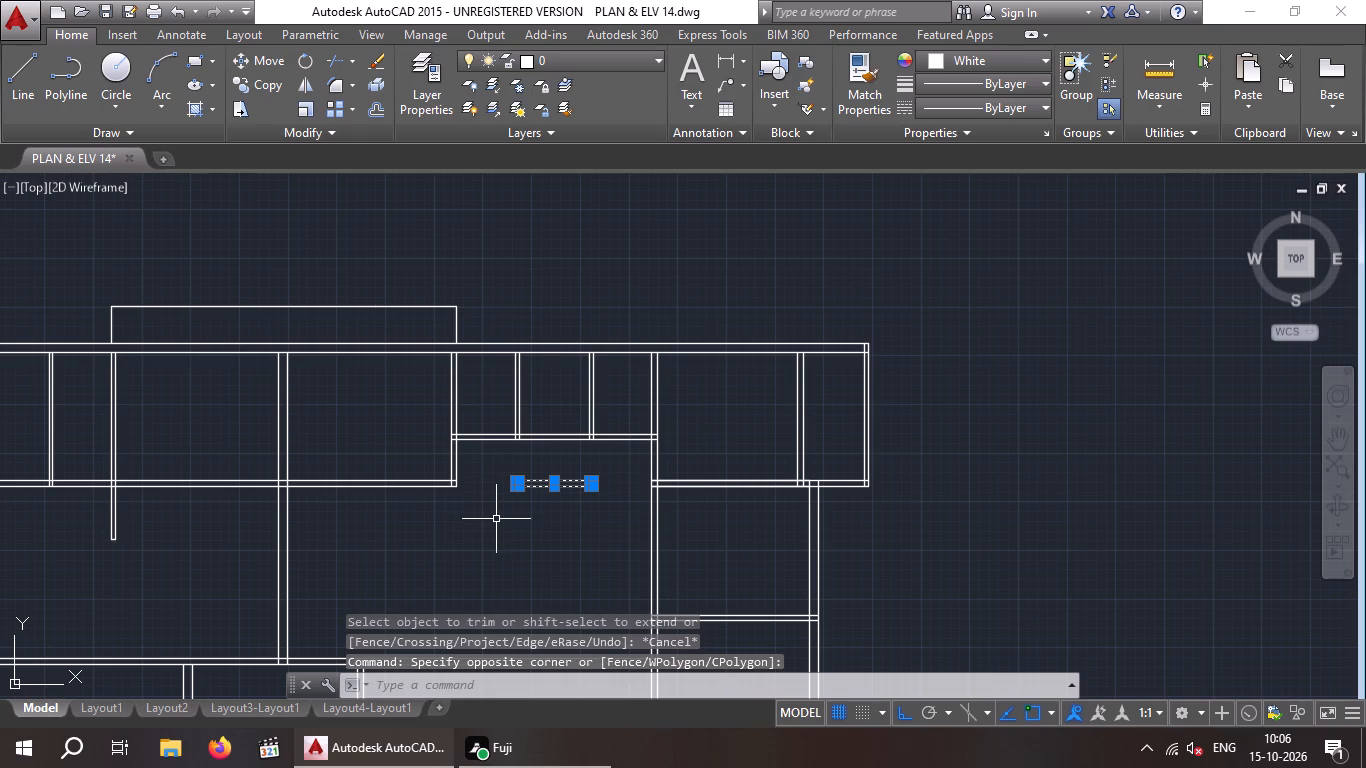
key("Delete")
Trim the wall stub projecting below the top row's lower wall, left of the central wall.
scroll(556, 484, "down", 1)
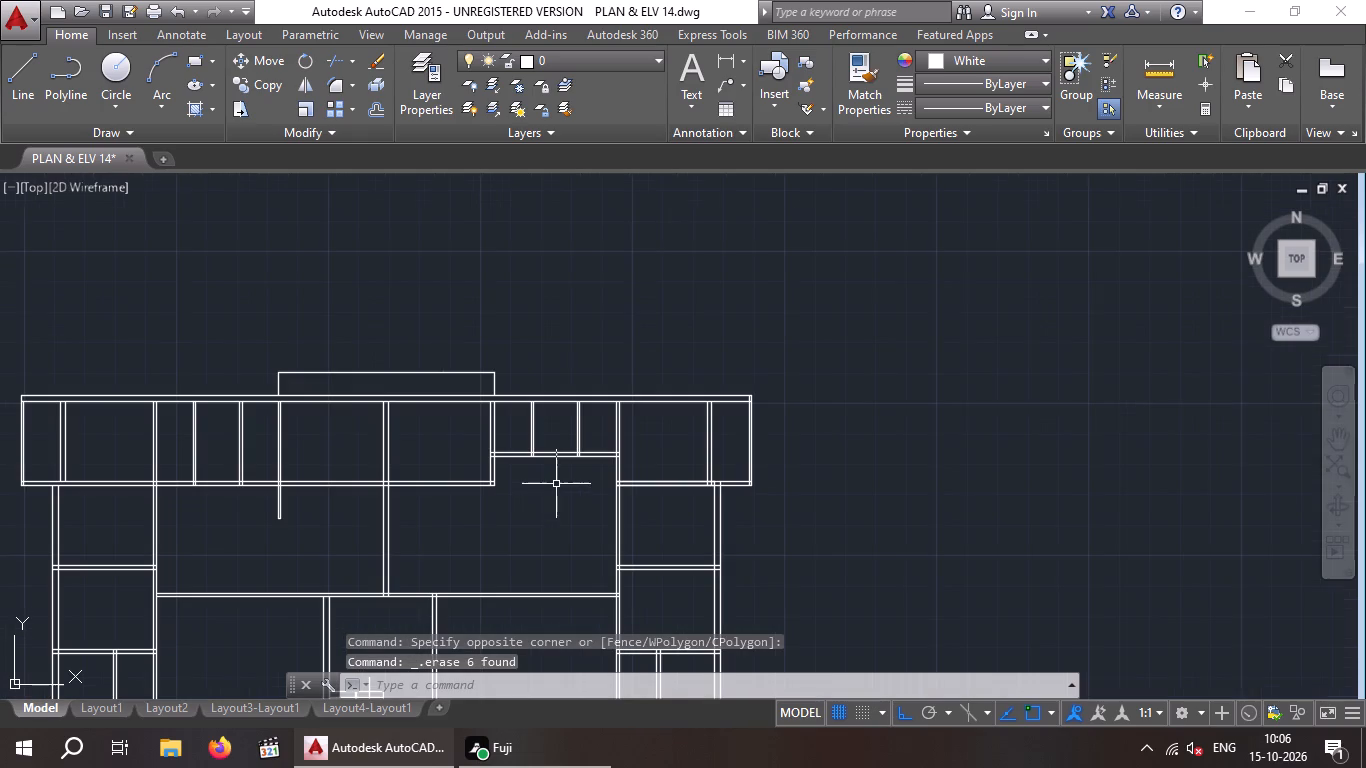
middle_click_drag(556, 481, 555, 457)
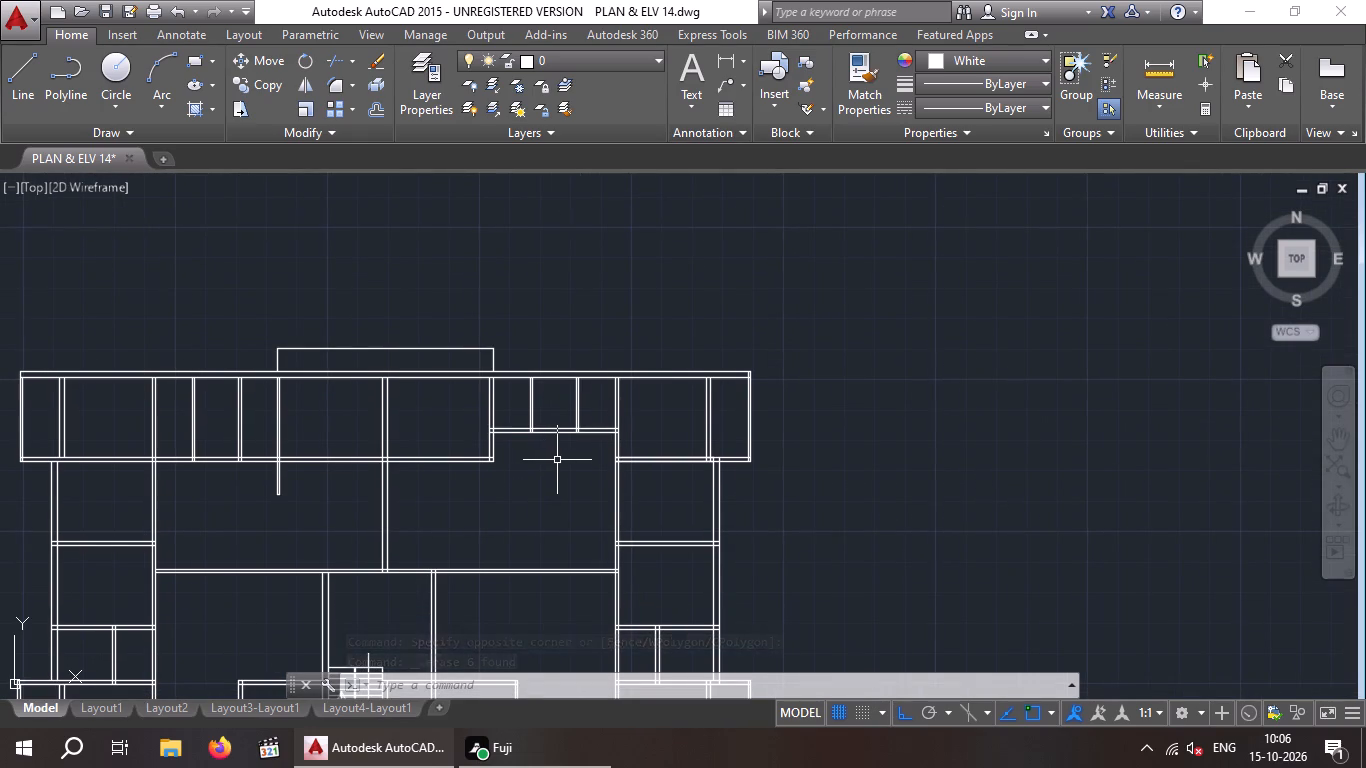
middle_click(555, 462)
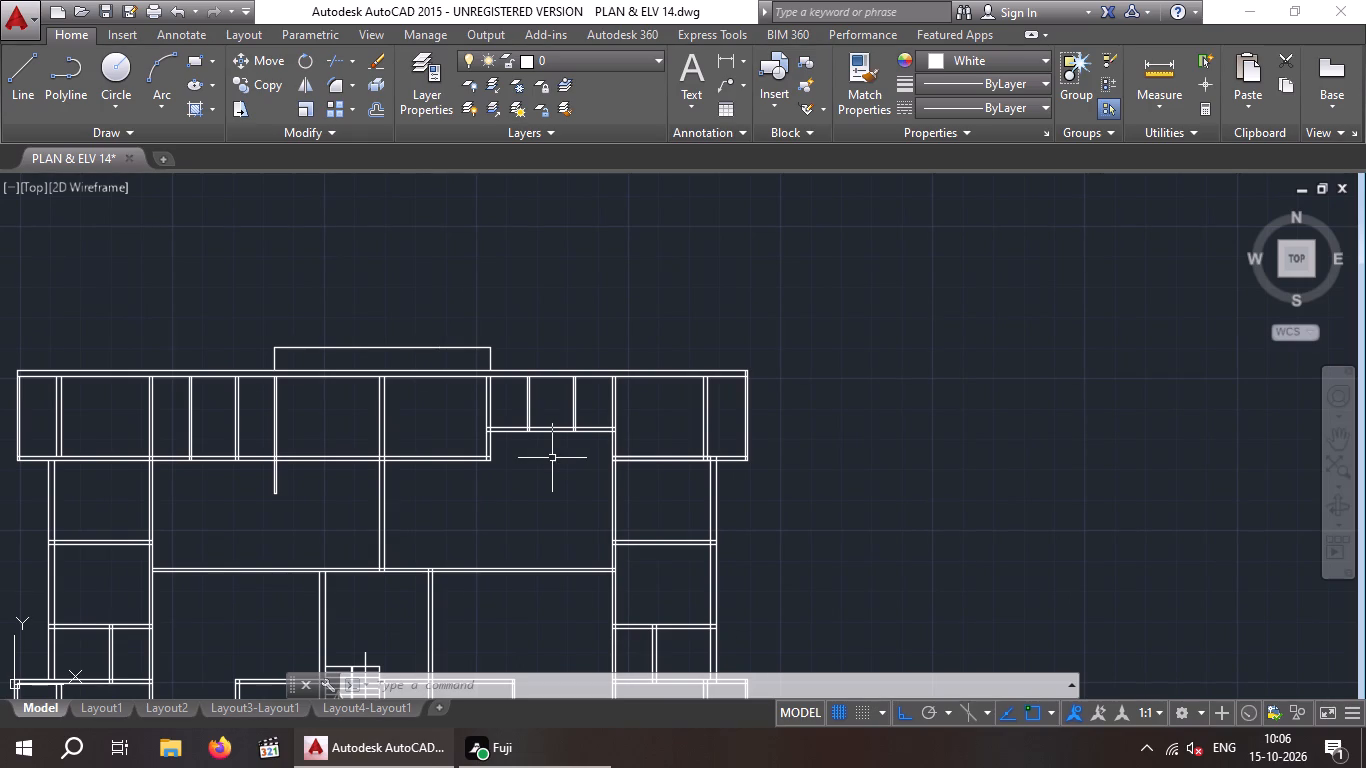
key("Escape")
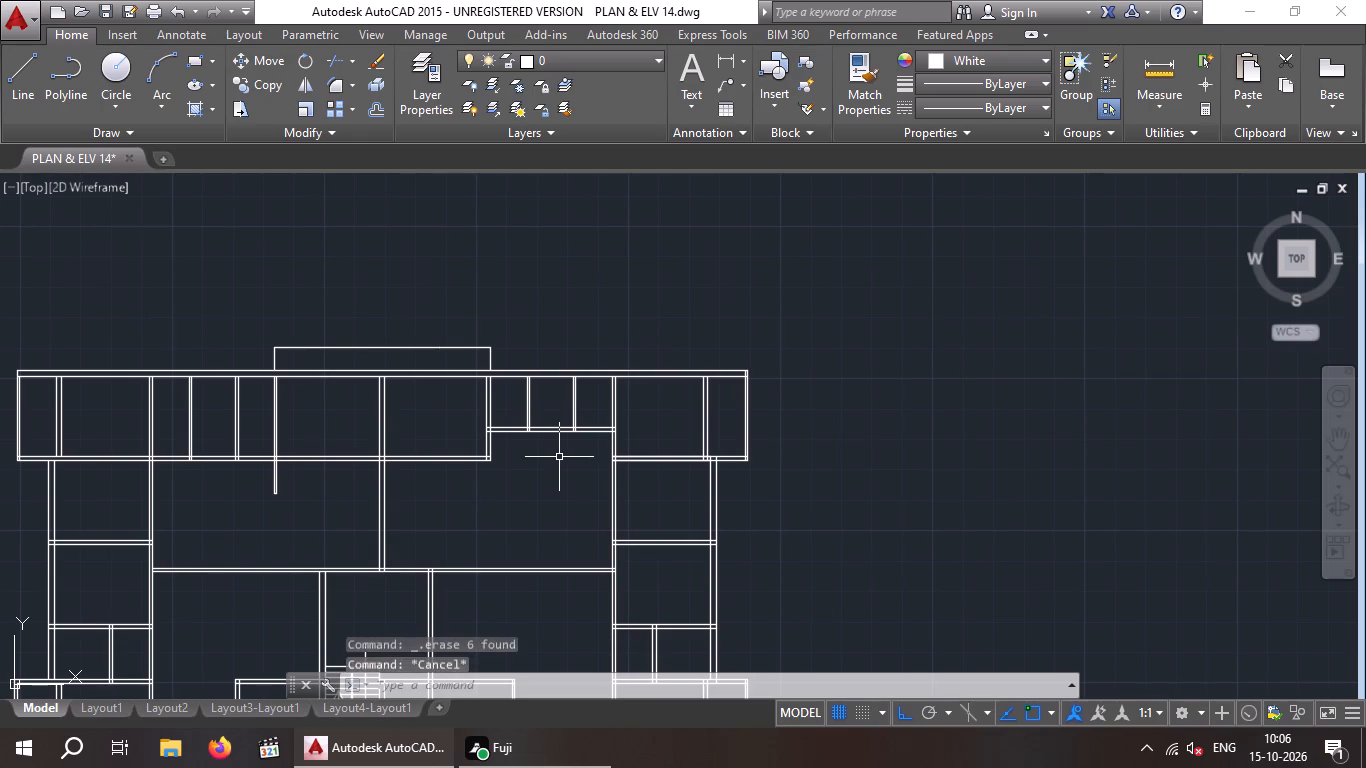
key("Escape")
scroll(280, 512, "up", 2)
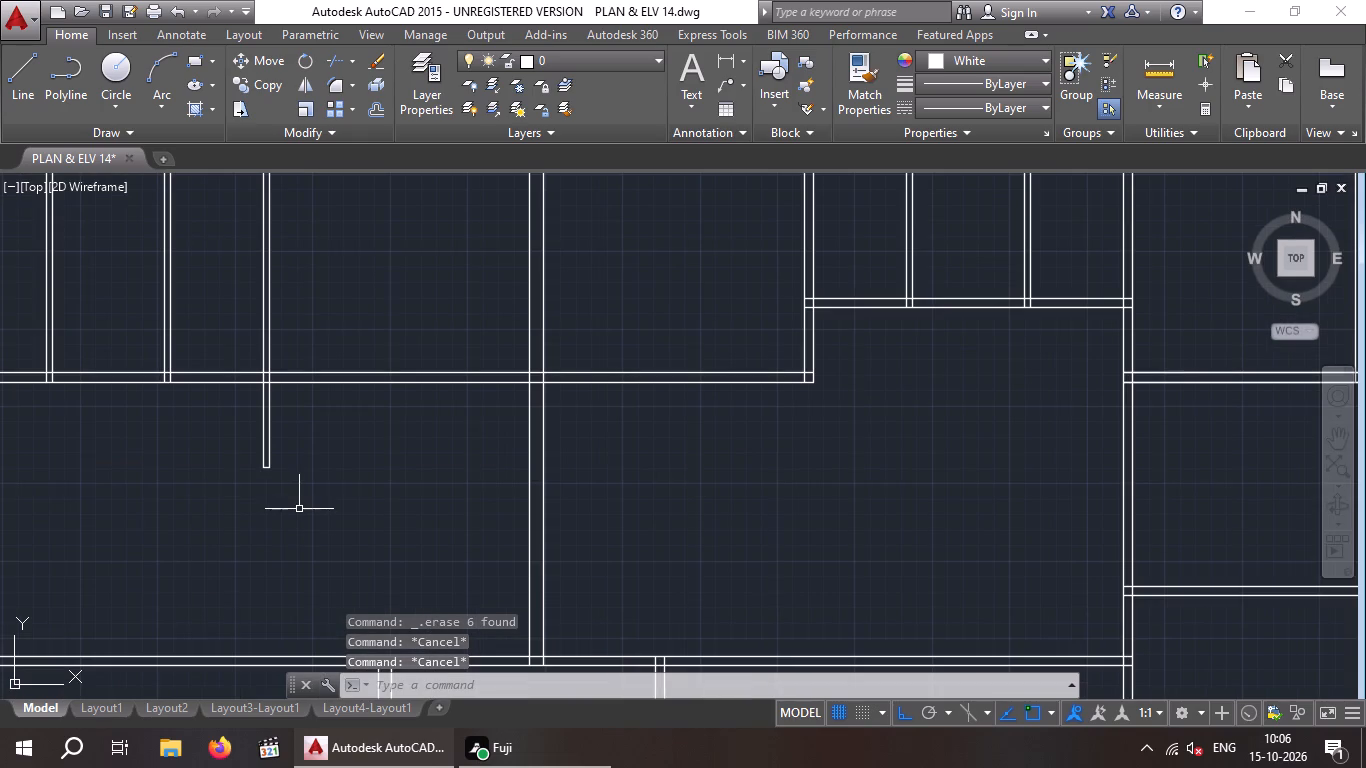
key("t")
type("R")
key("space")
key("space")
left_click_drag(357, 430, 329, 435)
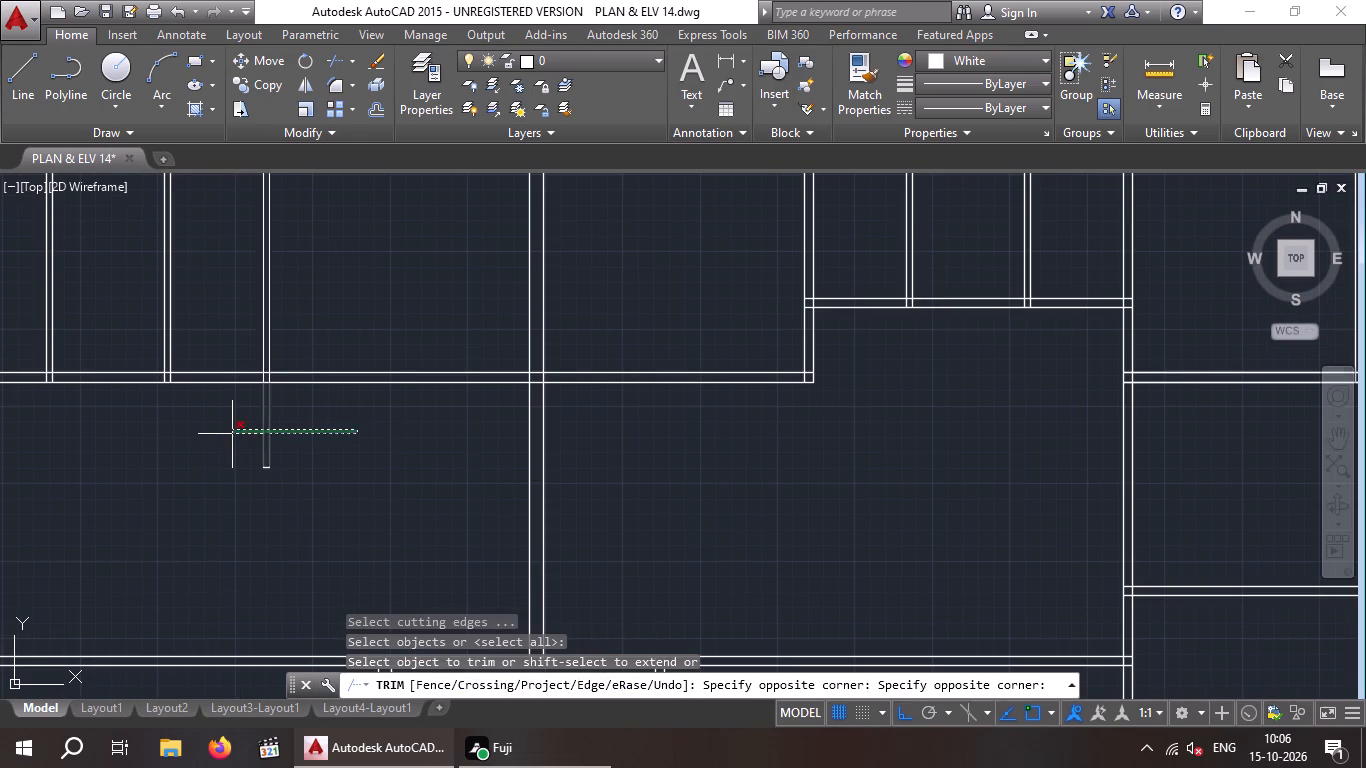
left_click(232, 434)
key("Escape")
Erase the leftover end line of the trimmed wall stub.
left_click_drag(388, 436, 250, 455)
left_click(221, 510)
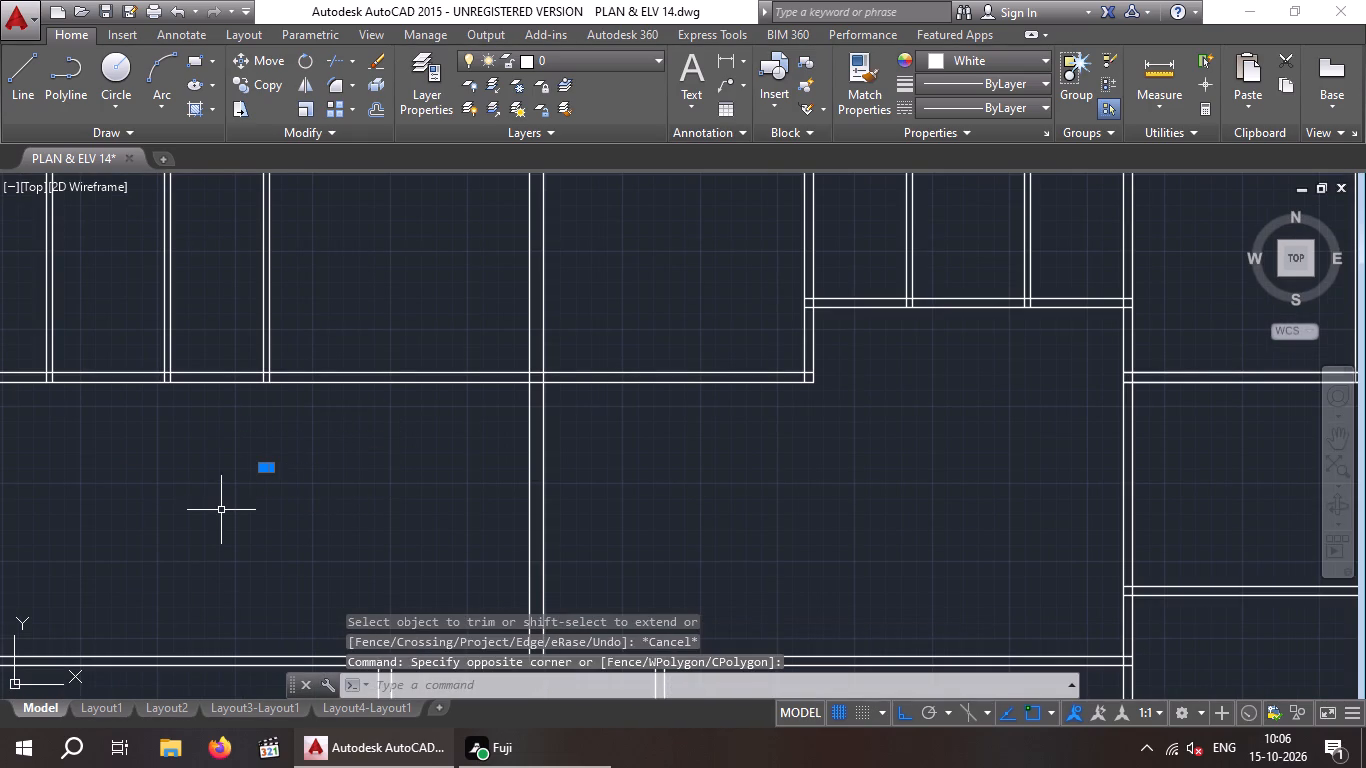
key("Delete")
Offset the top wall's inner line downward by 7' for the three narrow left-hand top-row rooms.
scroll(221, 510, "down", 3)
middle_click_drag(237, 507, 359, 539)
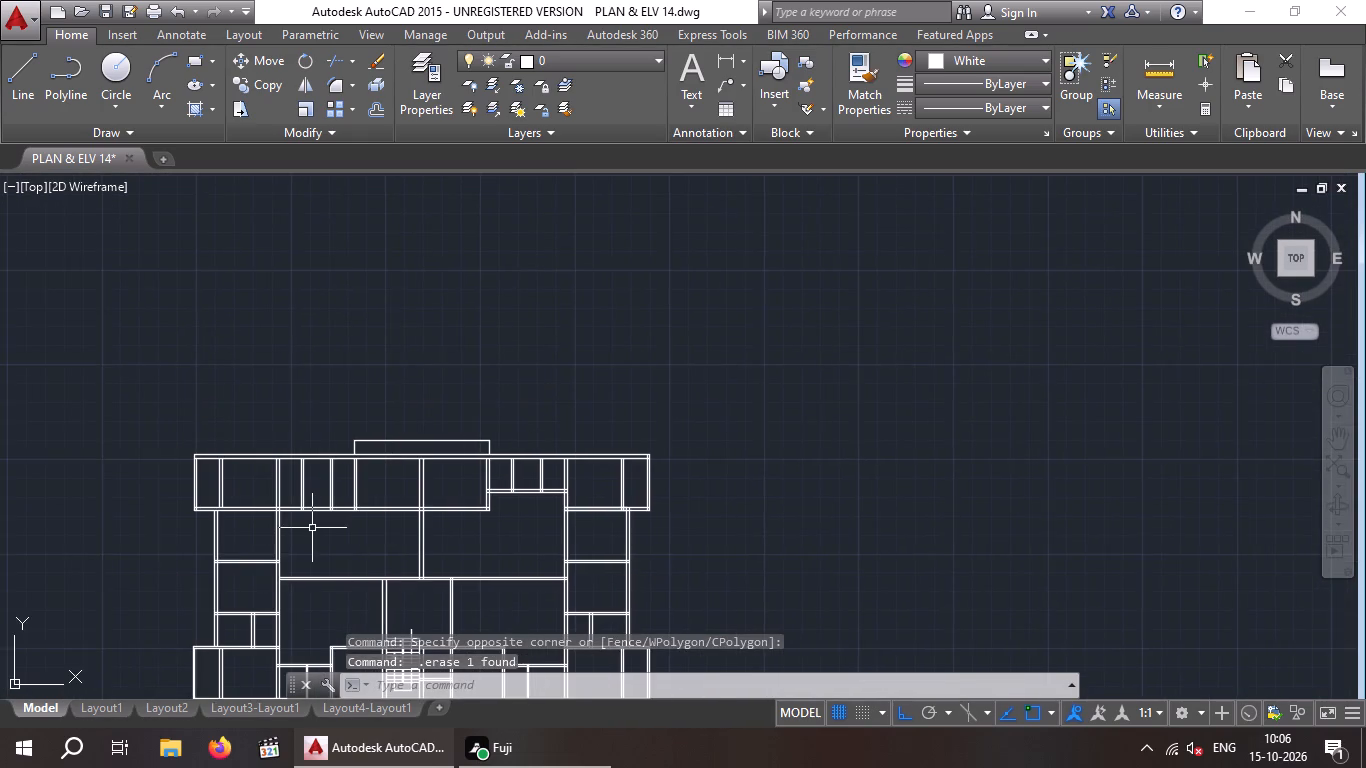
scroll(312, 528, "up", 2)
middle_click_drag(314, 527, 365, 549)
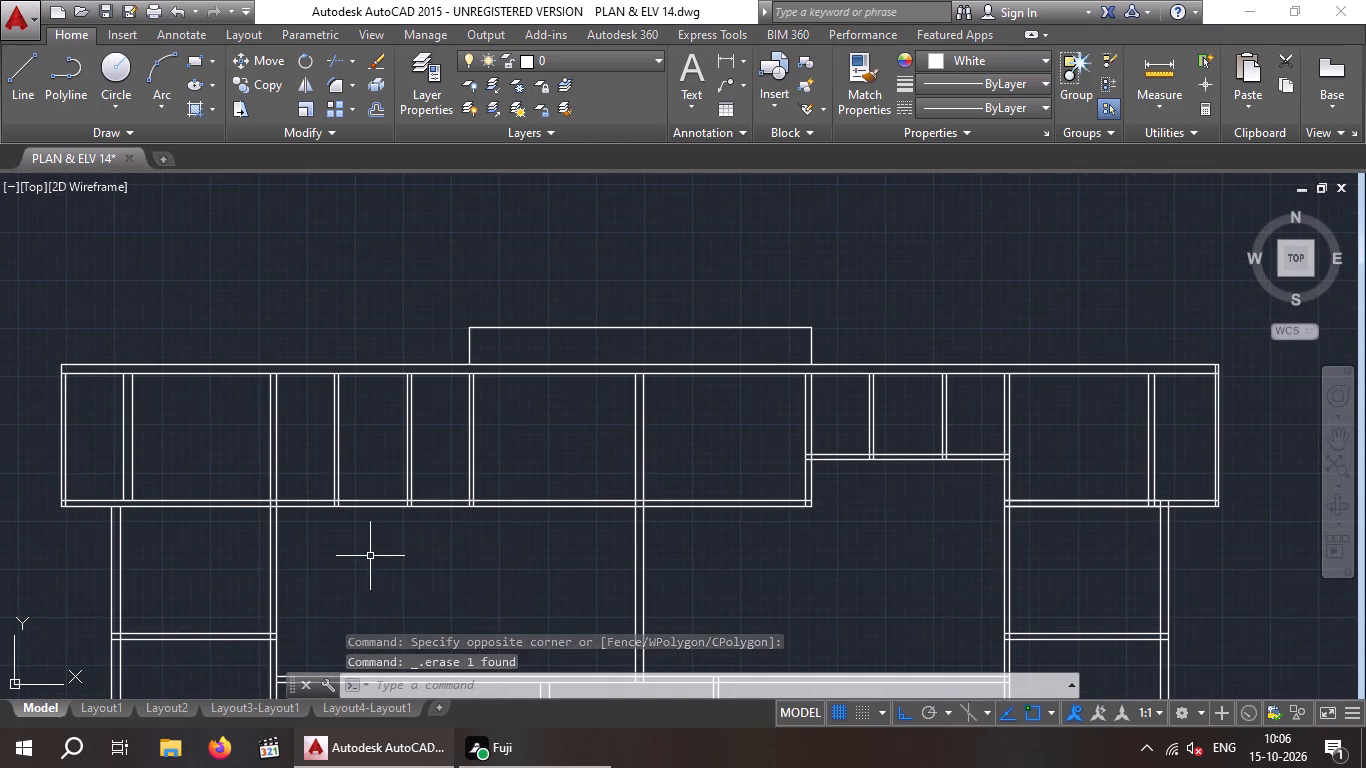
key("Escape")
key("Escape")
key("o")
key("Return")
key("7")
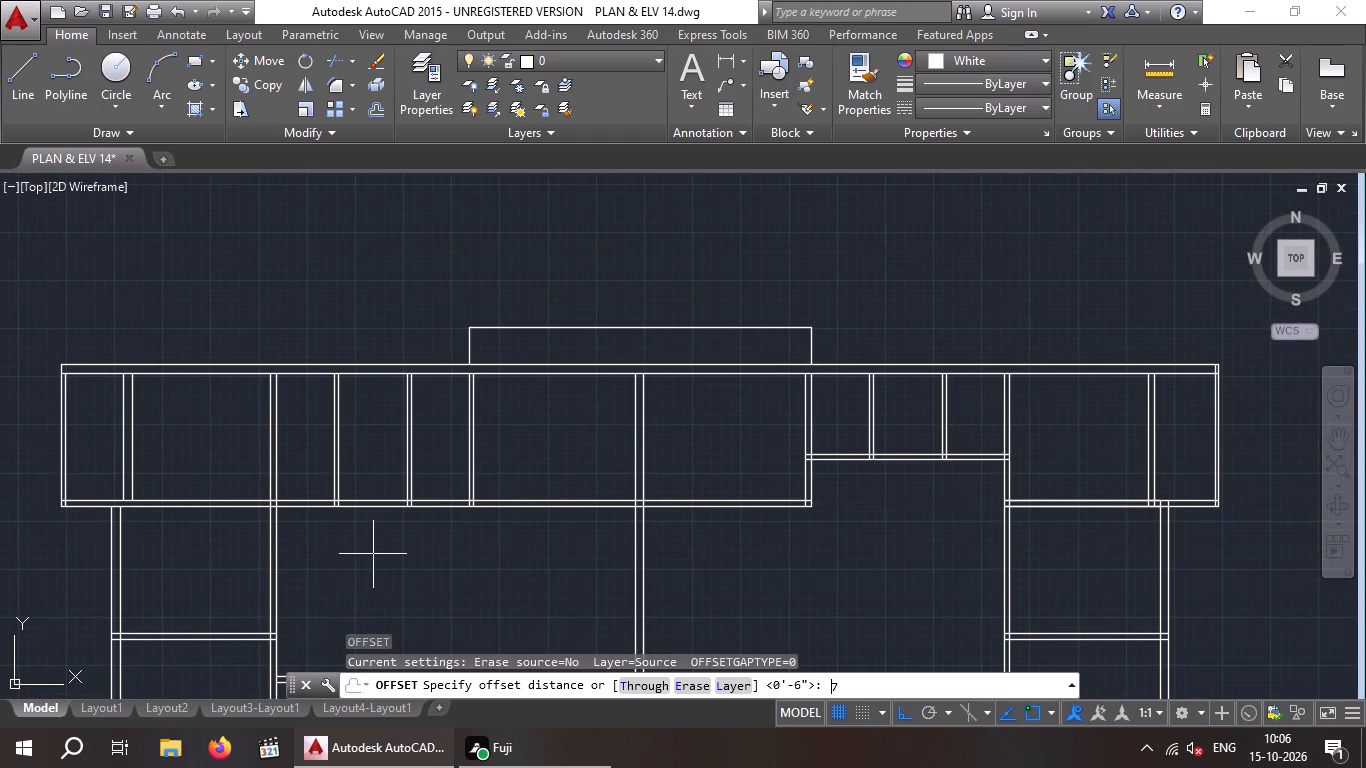
key("apostrophe")
key("Return")
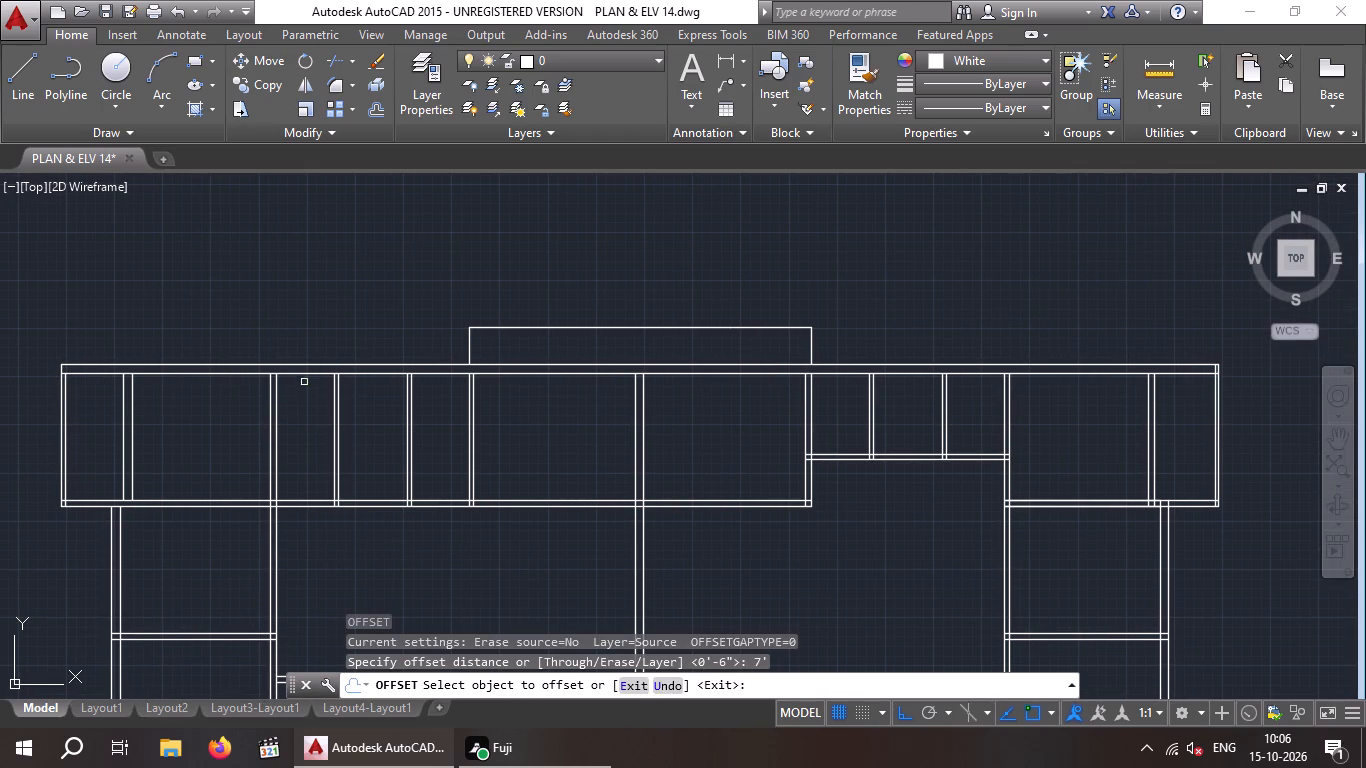
left_click(304, 375)
left_click(305, 402)
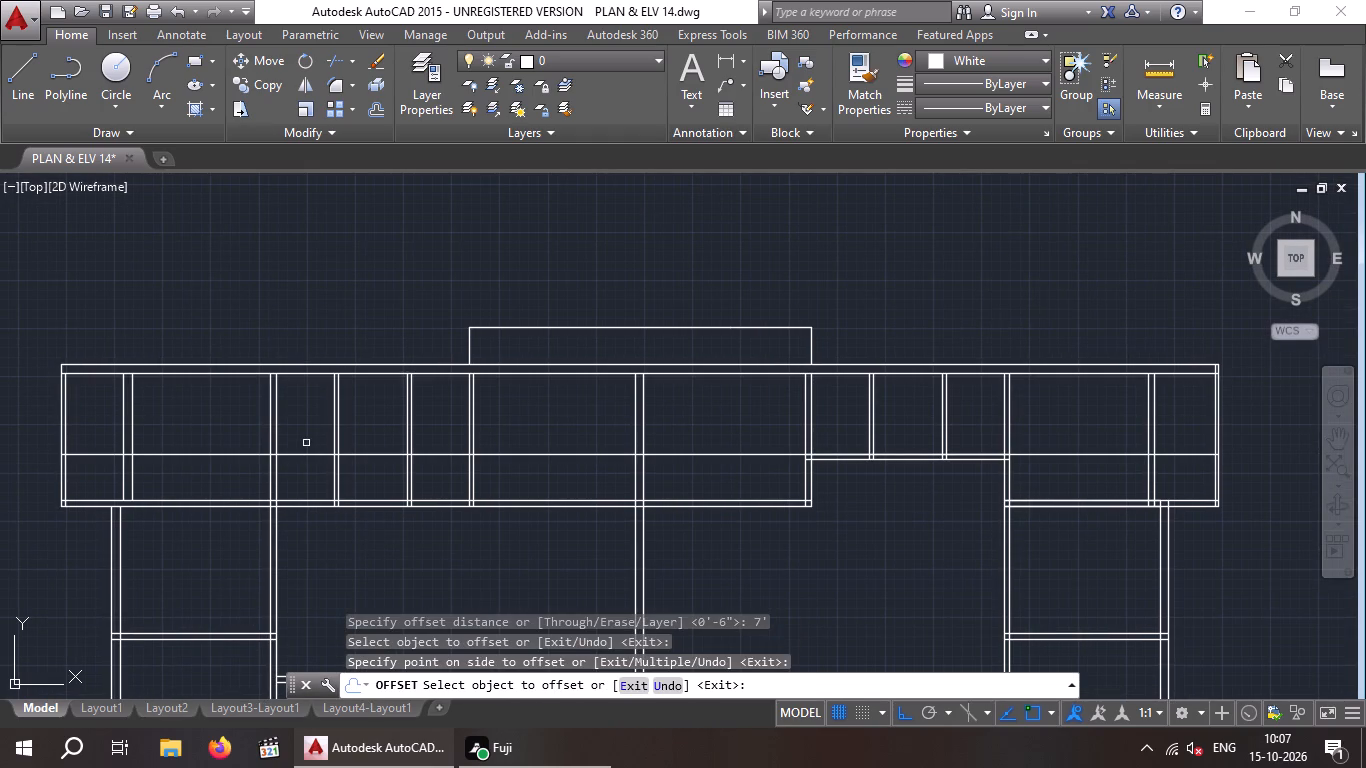
key("Escape")
key("Escape")
Trim the new horizontal line out of the wide top-row room just left of the central wall.
type("TR")
key("space")
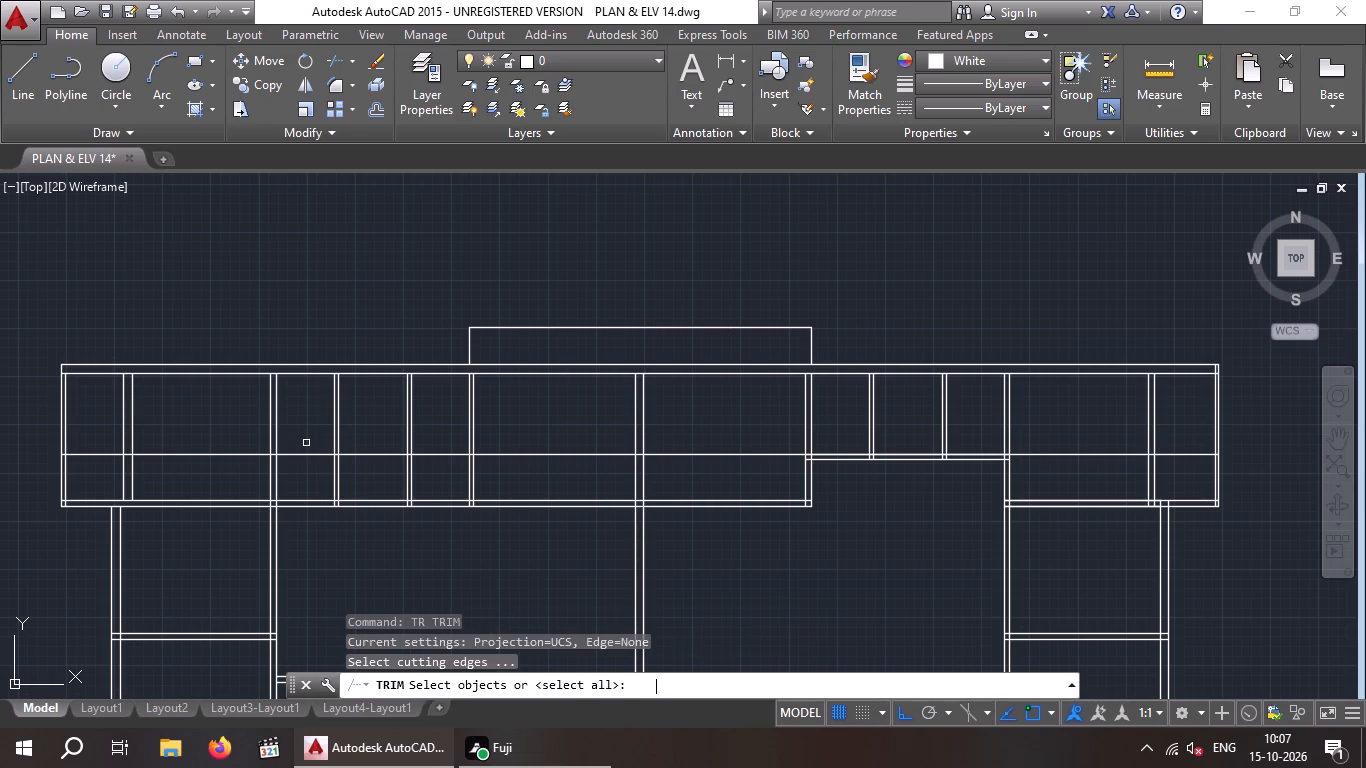
key("space")
left_click(554, 472)
left_click(527, 432)
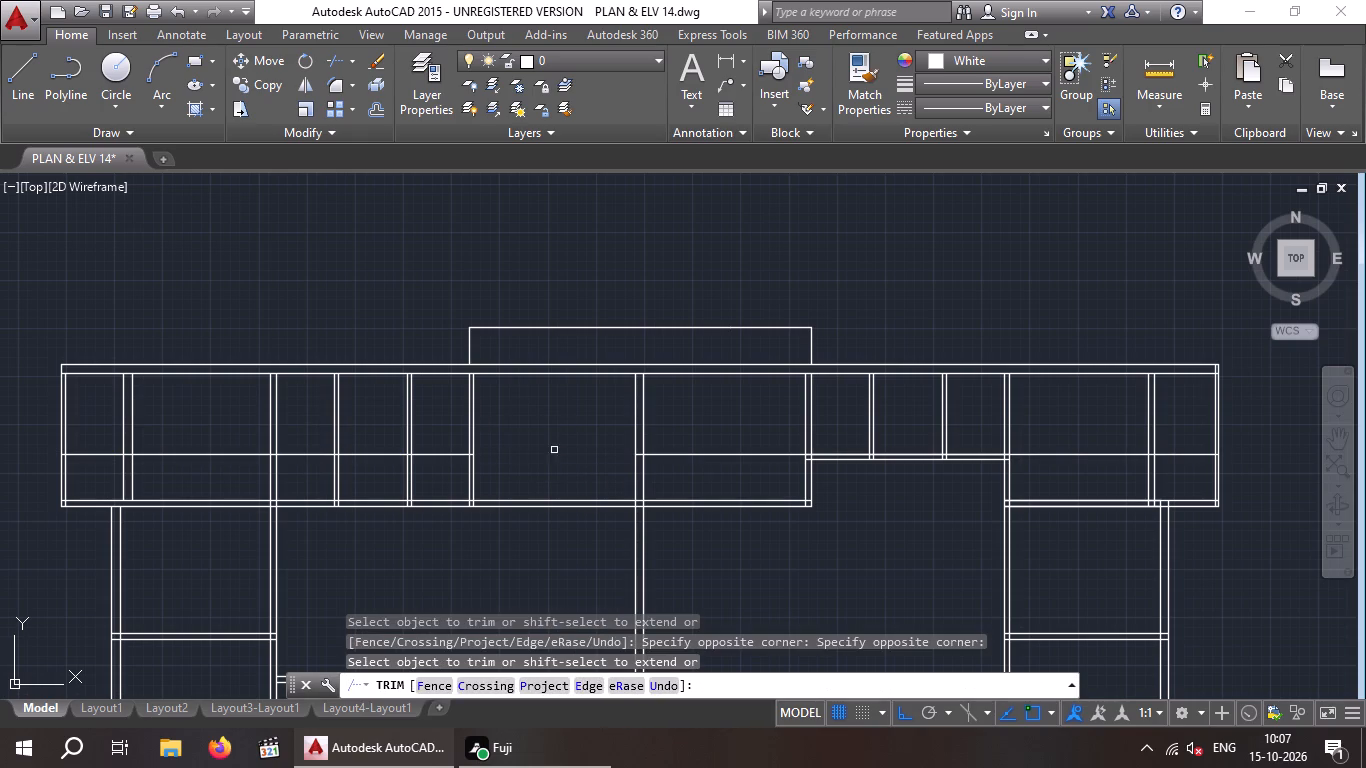
key("Escape")
Erase the leftover part of the horizontal line running from the central wall to the top row's right end.
left_click(723, 470)
left_click(709, 435)
key("Delete")
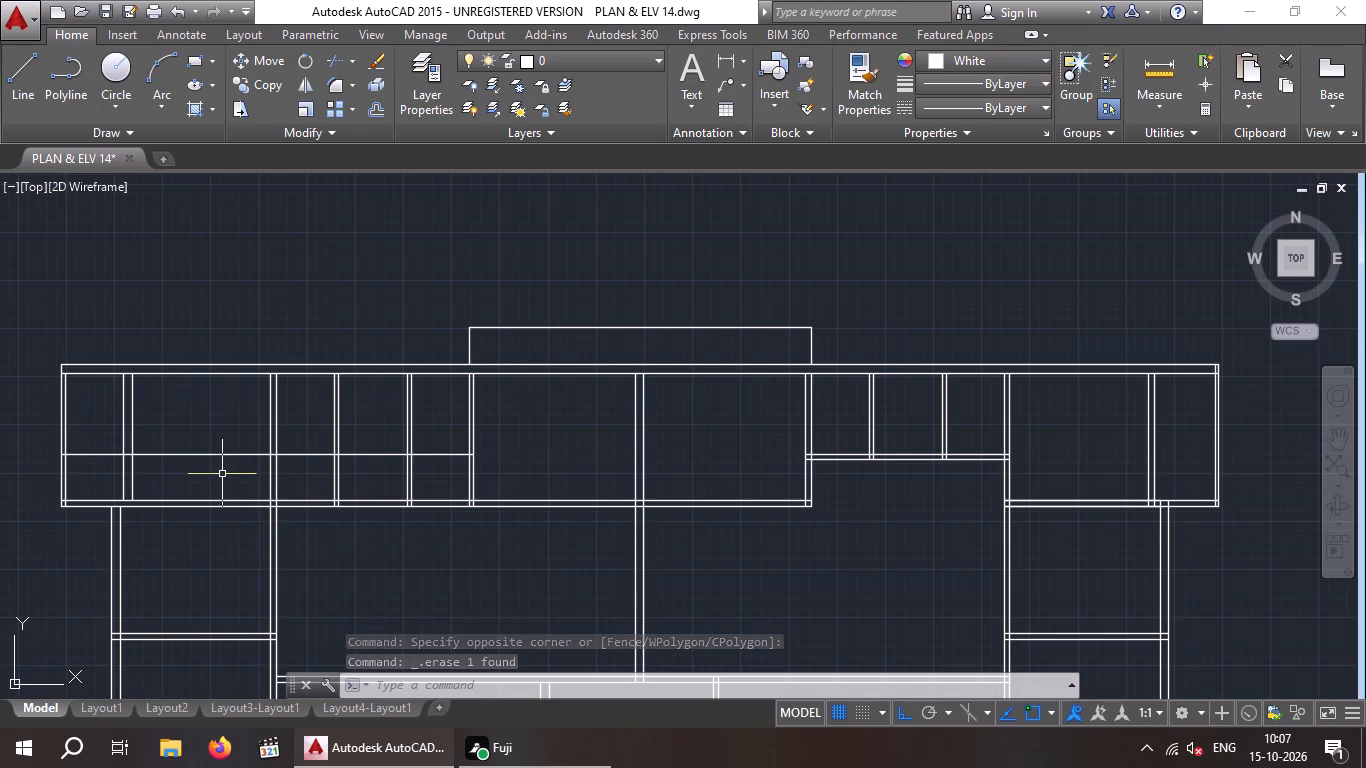
Trim the new horizontal line out of the wide room left of the three narrow left-hand top-row rooms.
key("Escape")
key("Escape")
key("t")
key("r")
key("space")
key("space")
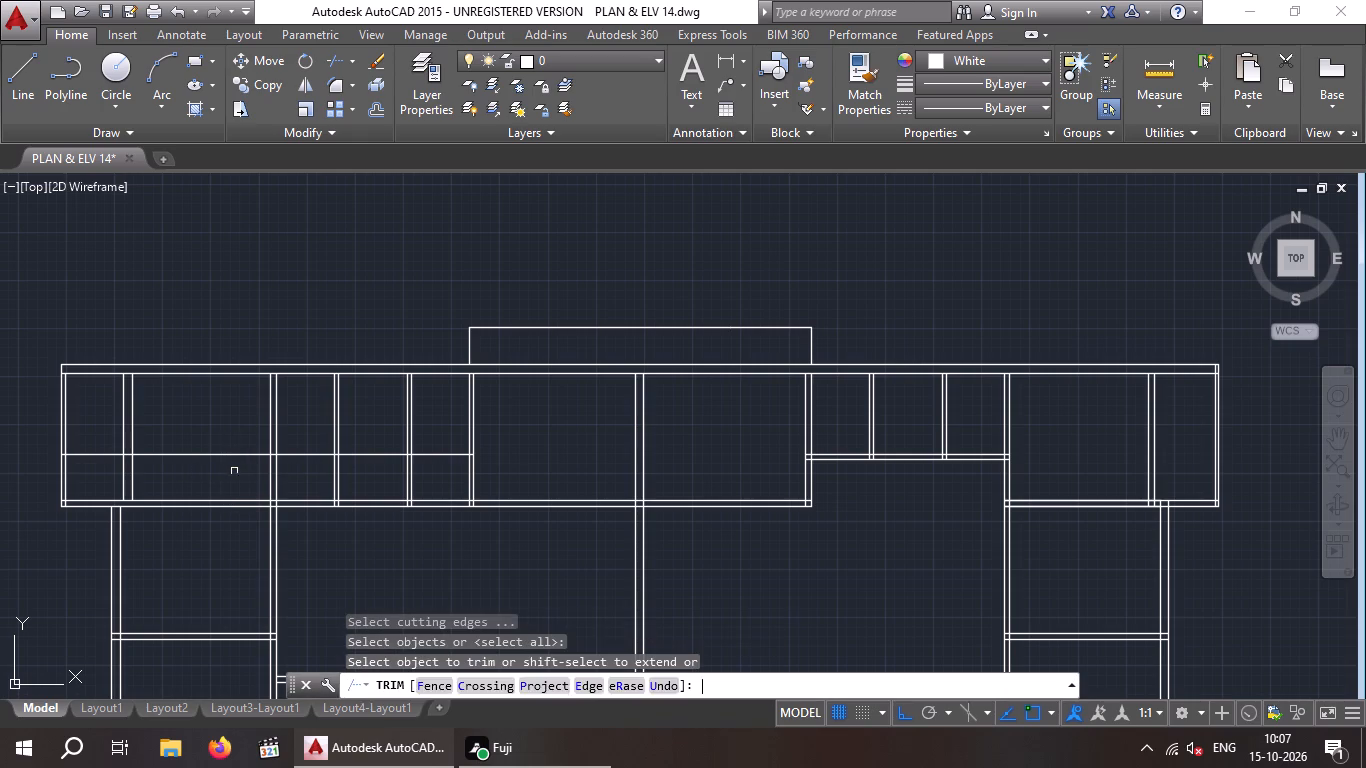
left_click_drag(241, 474, 237, 460)
left_click(229, 432)
key("Escape")
Erase the leftover piece of the horizontal line in the top row's leftmost room.
left_click_drag(91, 474, 91, 452)
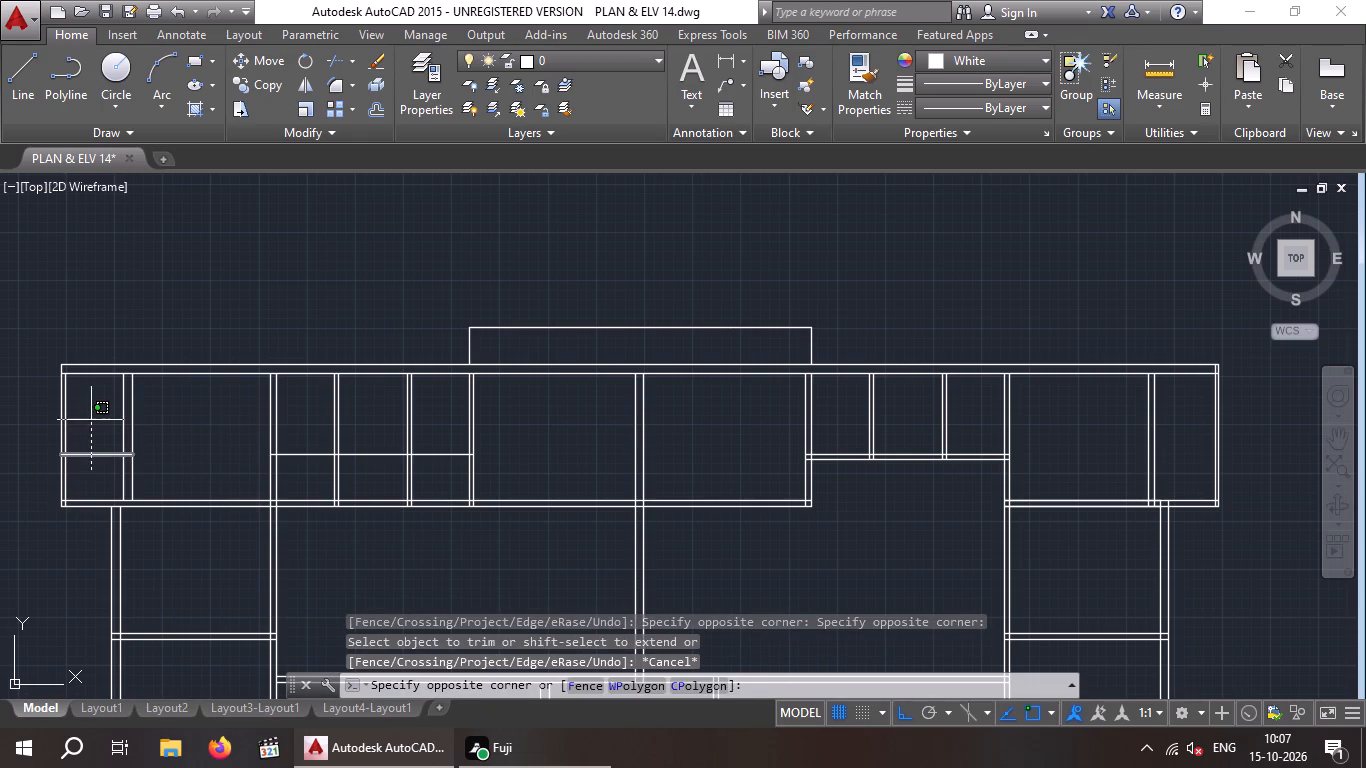
left_click(91, 432)
key("Delete")
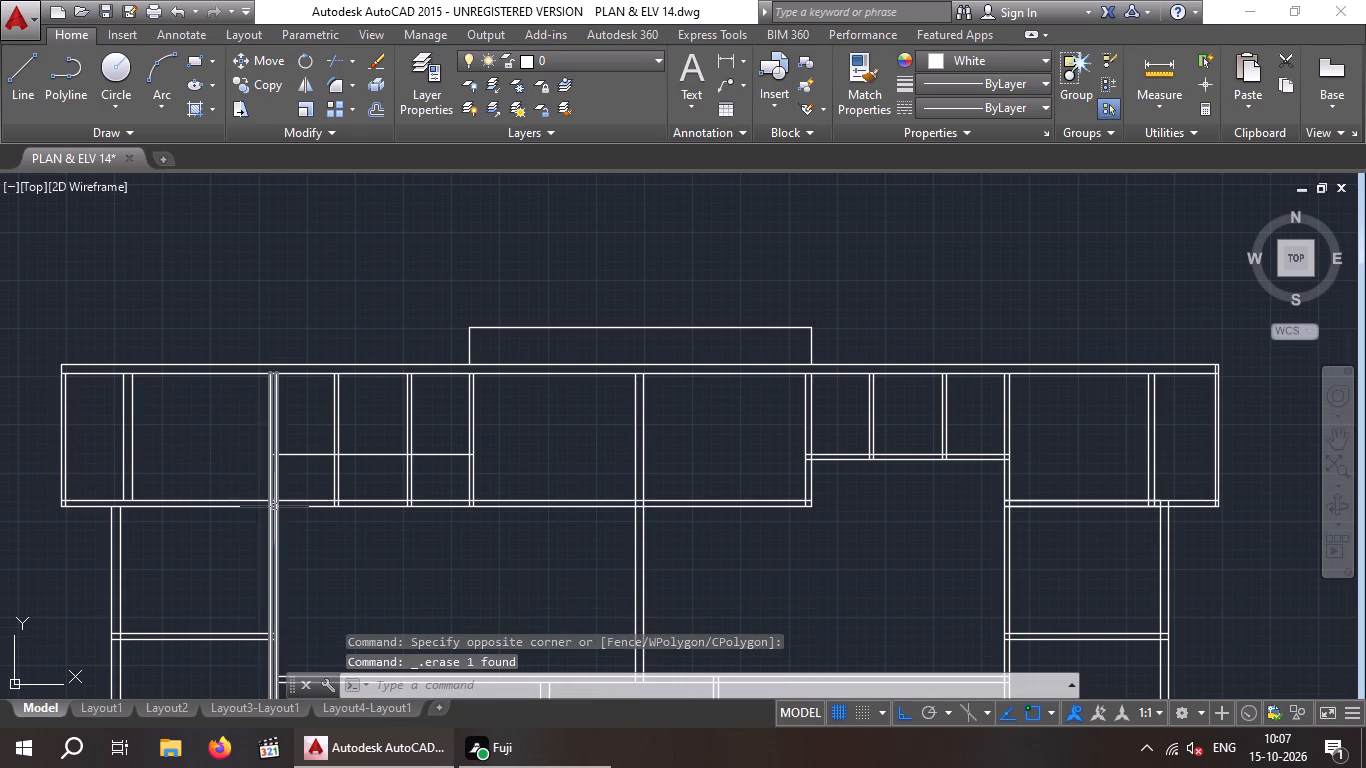
Offset the horizontal line across the three narrow left-hand top-row rooms downward by 6" to form a wall.
key("Escape")
key("Escape")
key("o")
key("Return")
key("6")
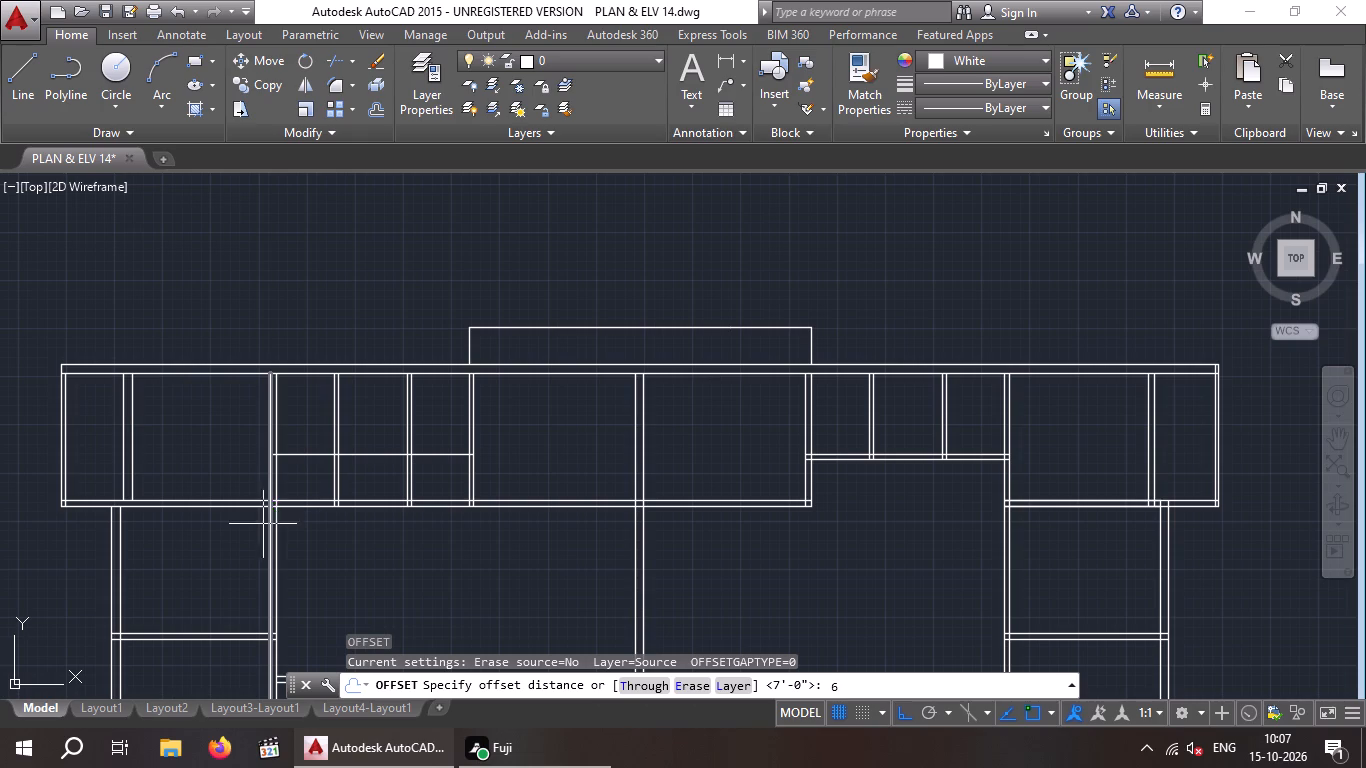
key("shift+quotedbl")
key("Return")
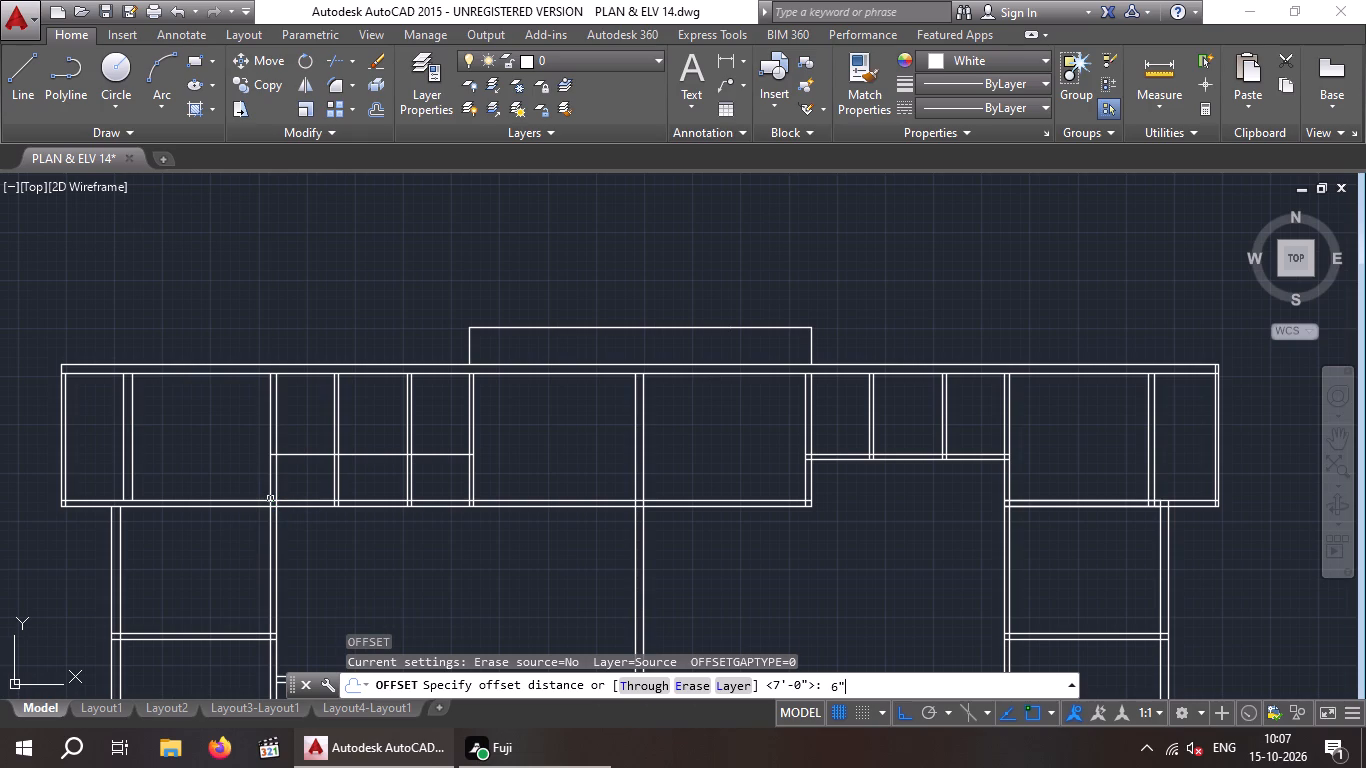
left_click_drag(370, 454, 370, 464)
left_click(370, 477)
key("Escape")
key("Escape")
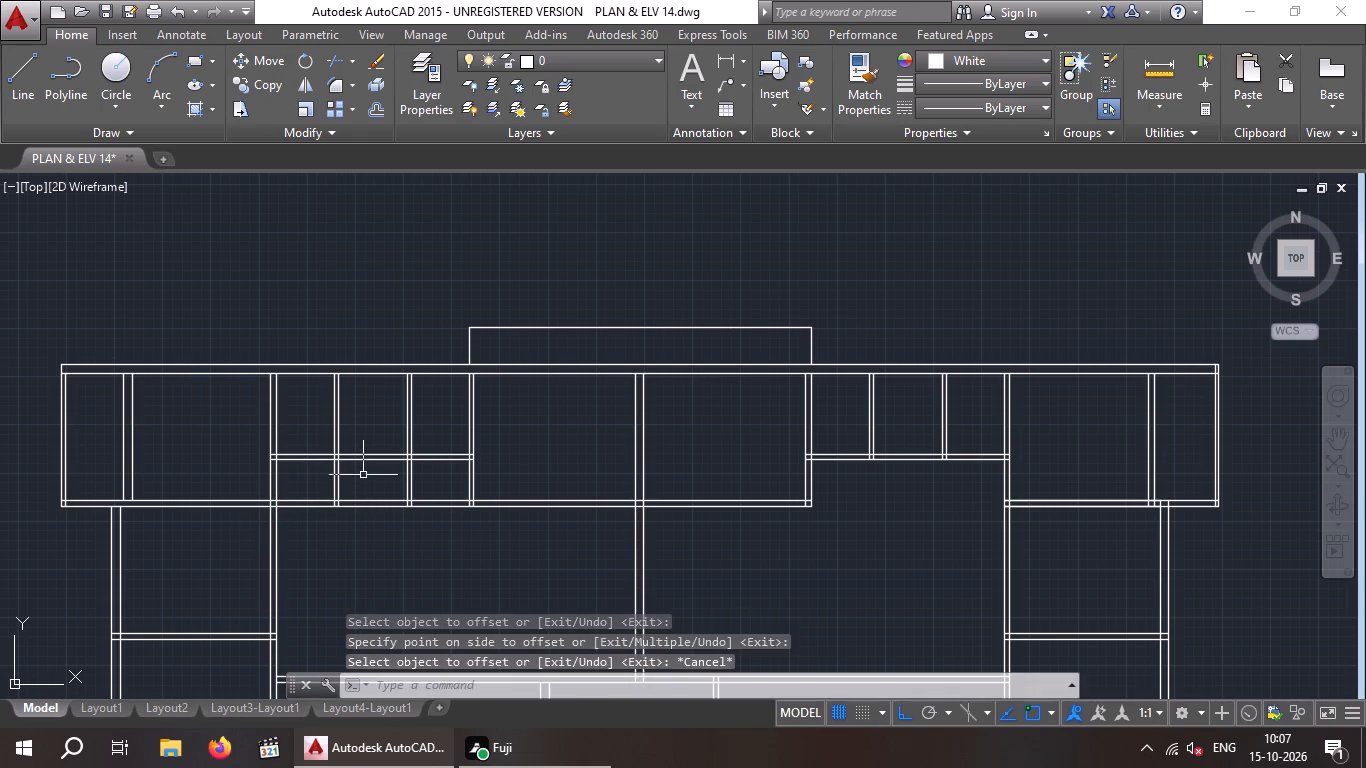
Trim the partition lines and the lower wall lines below the new horizontal wall of the three narrow left-hand rooms.
key("t")
type("R")
key("space")
key("space")
left_click(324, 546)
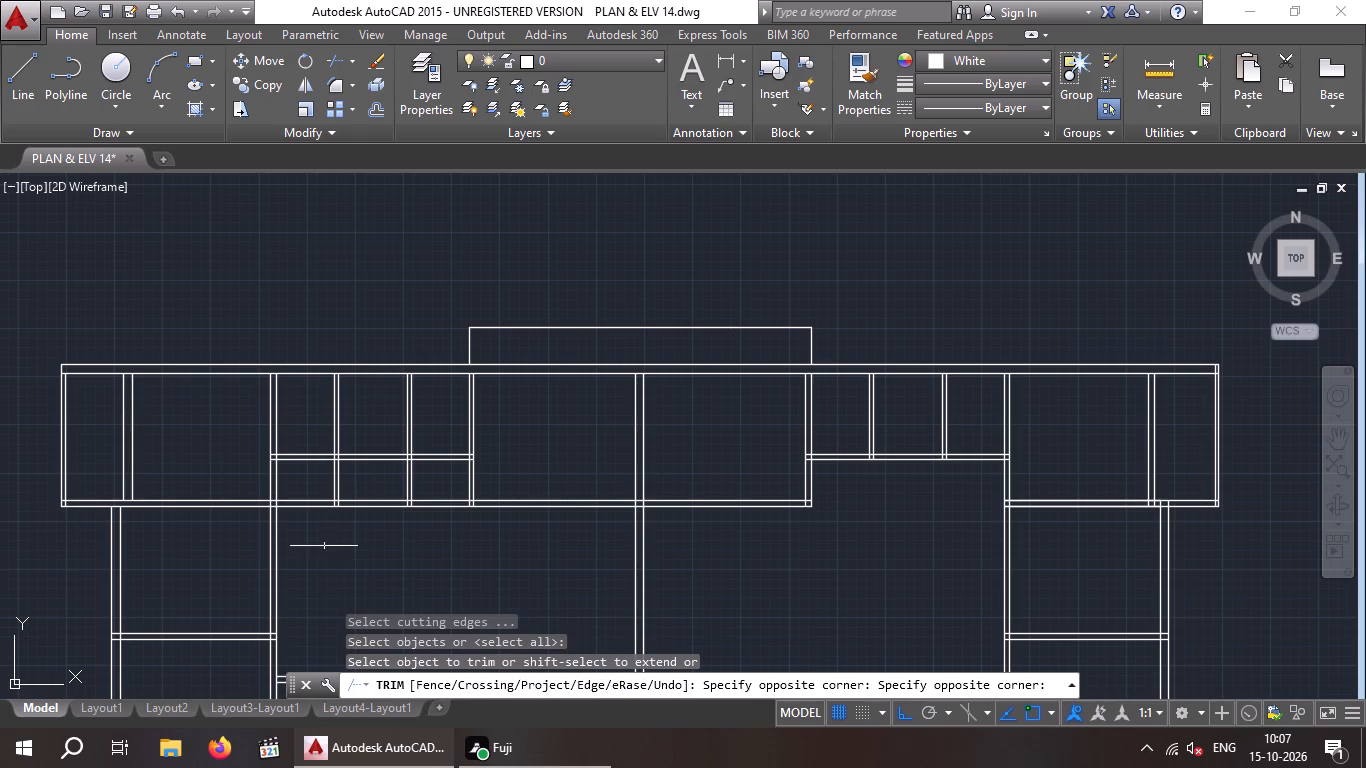
left_click(428, 486)
left_click_drag(293, 489, 336, 487)
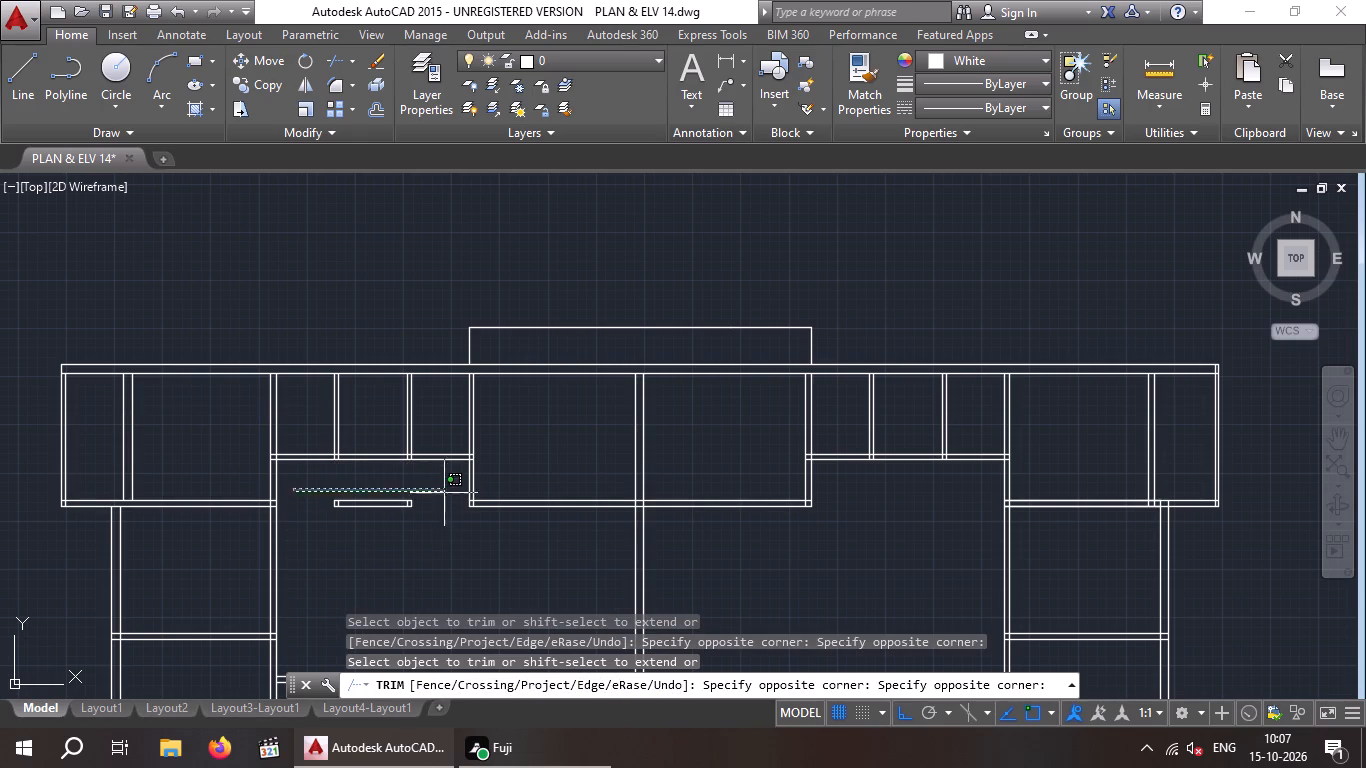
left_click(421, 540)
left_click_drag(421, 535, 362, 537)
left_click(317, 487)
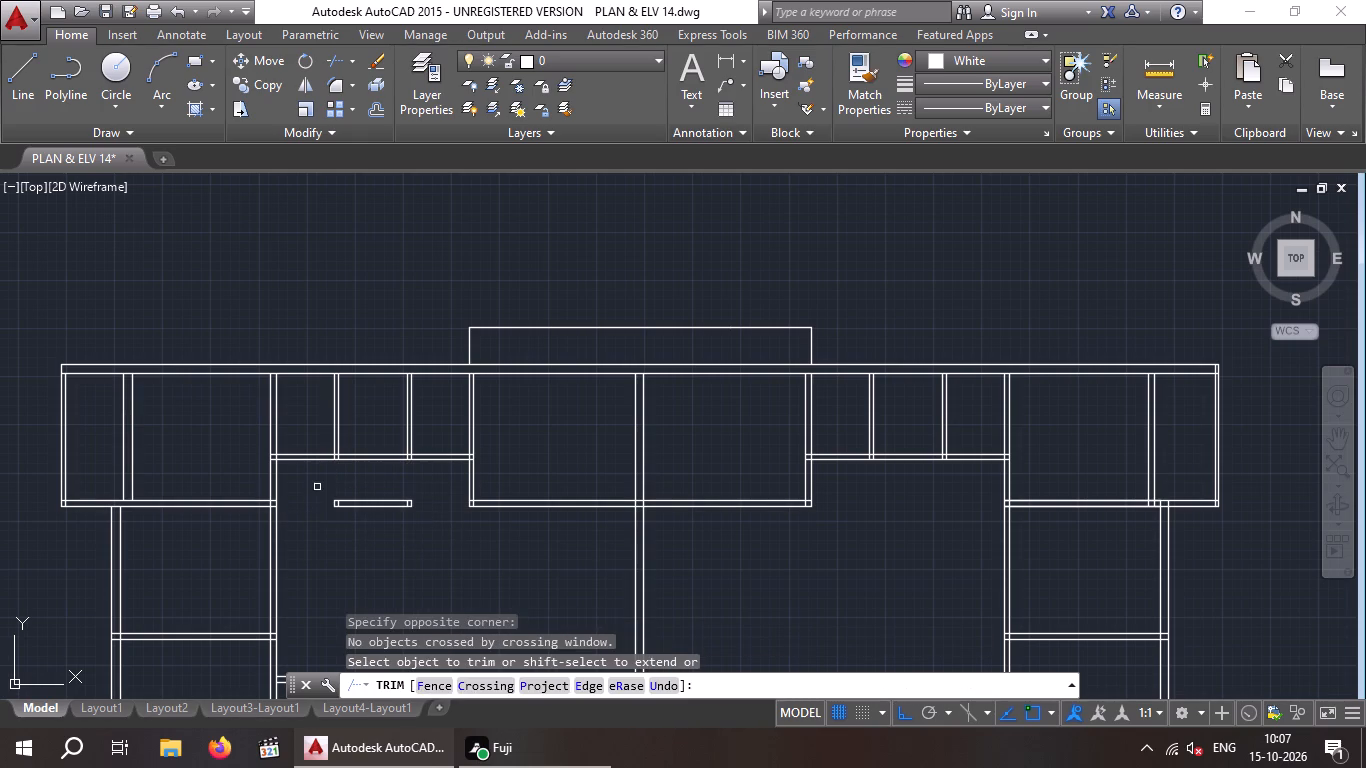
key("Escape")
key("Escape")
key("Escape")
Erase the leftover wall pieces below the three narrow left-hand top-row rooms.
left_click_drag(422, 492, 428, 515)
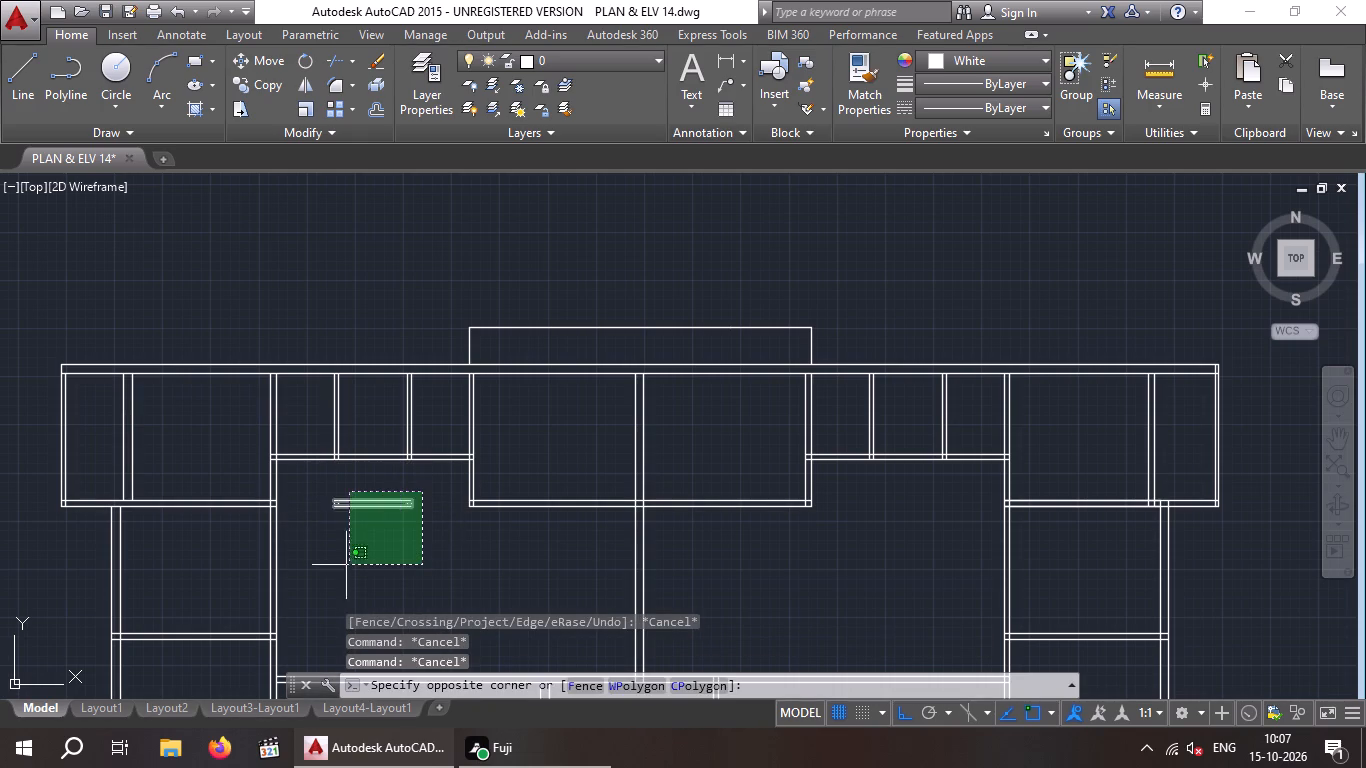
left_click(311, 565)
key("Delete")
Examine the whole floor plan, including its top-row rooms and wings.
scroll(312, 567, "down", 1)
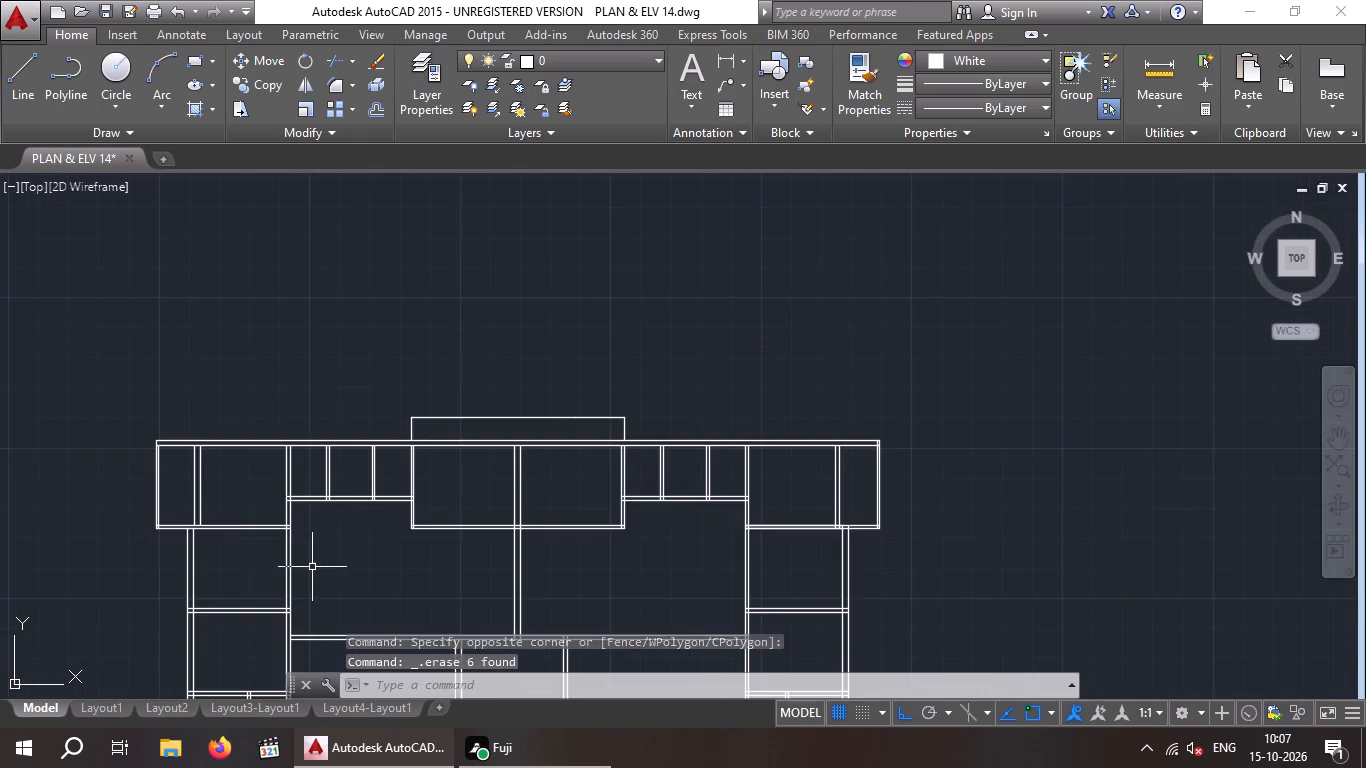
scroll(312, 567, "down", 1)
middle_click_drag(312, 566, 308, 540)
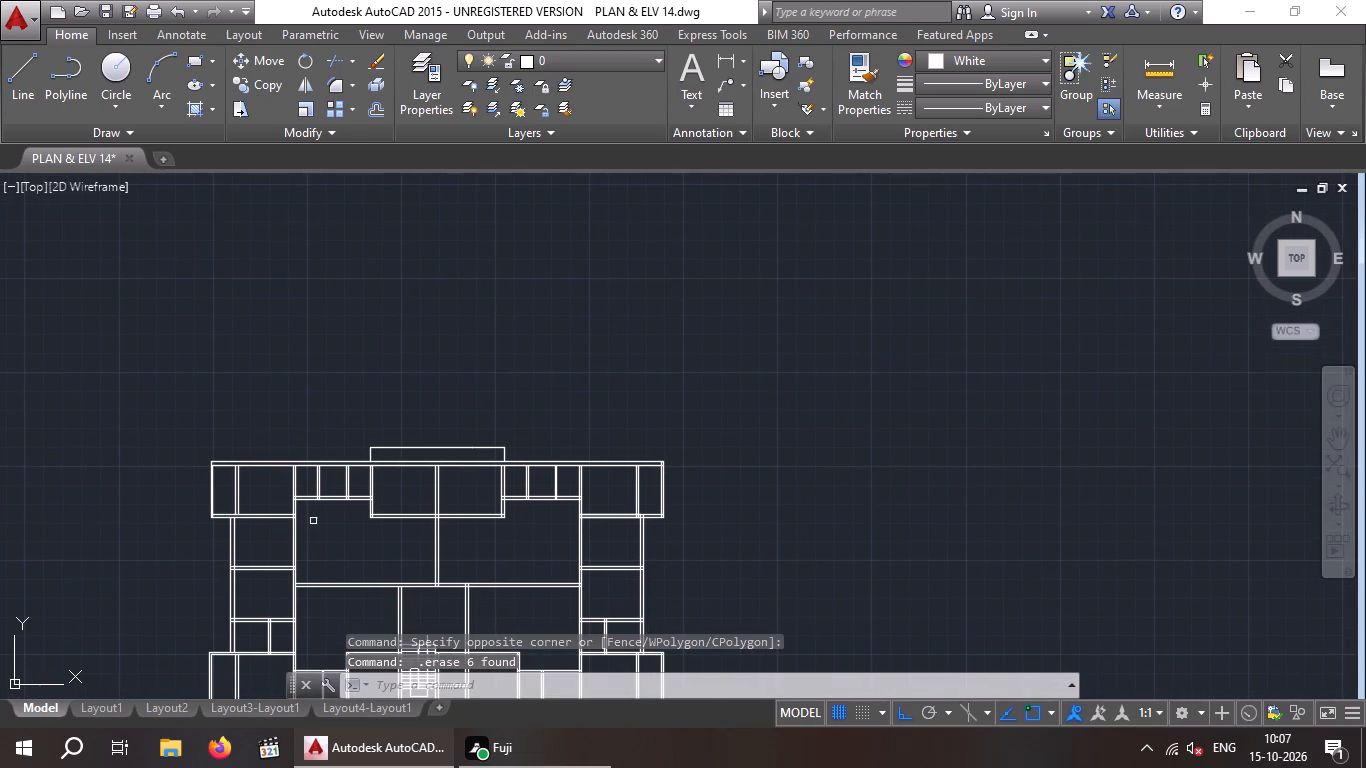
middle_click_drag(355, 531, 358, 462)
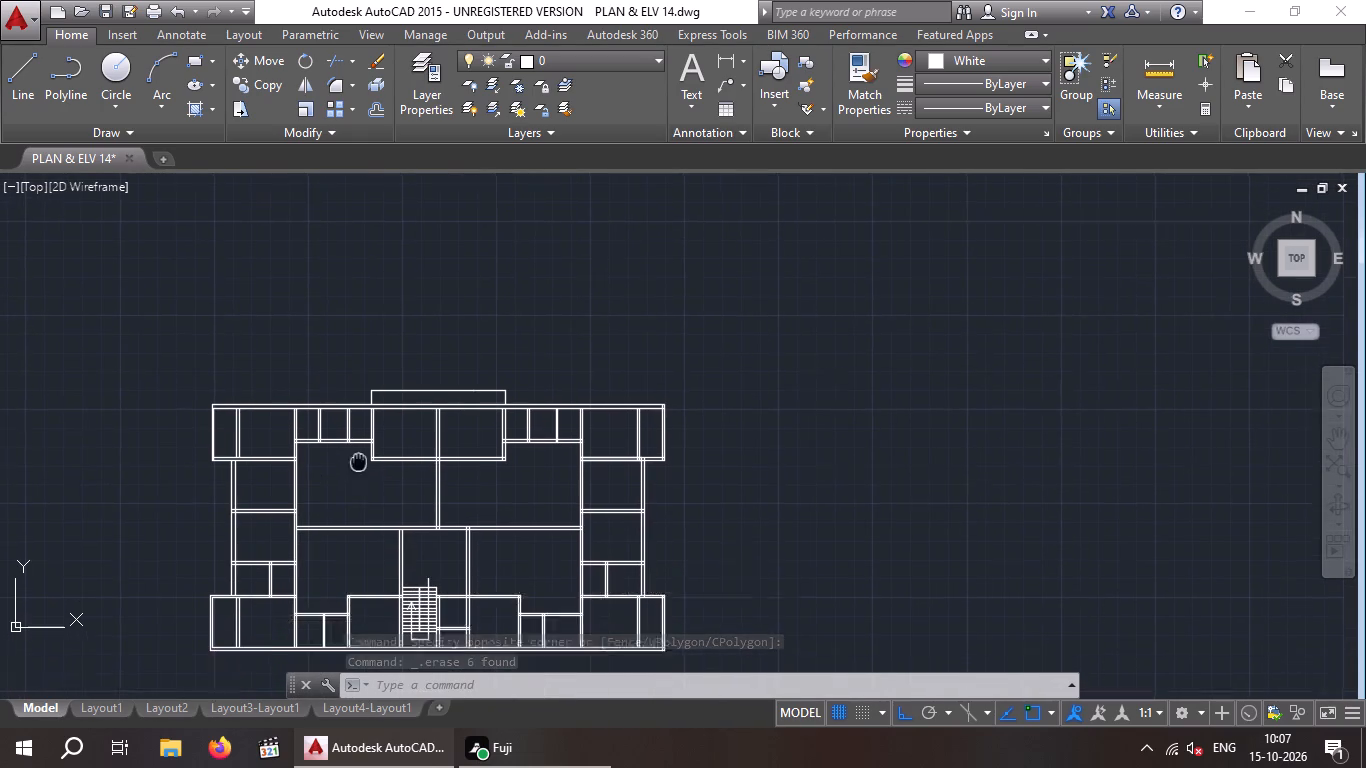
middle_click_drag(358, 462, 362, 442)
middle_click_drag(359, 456, 342, 420)
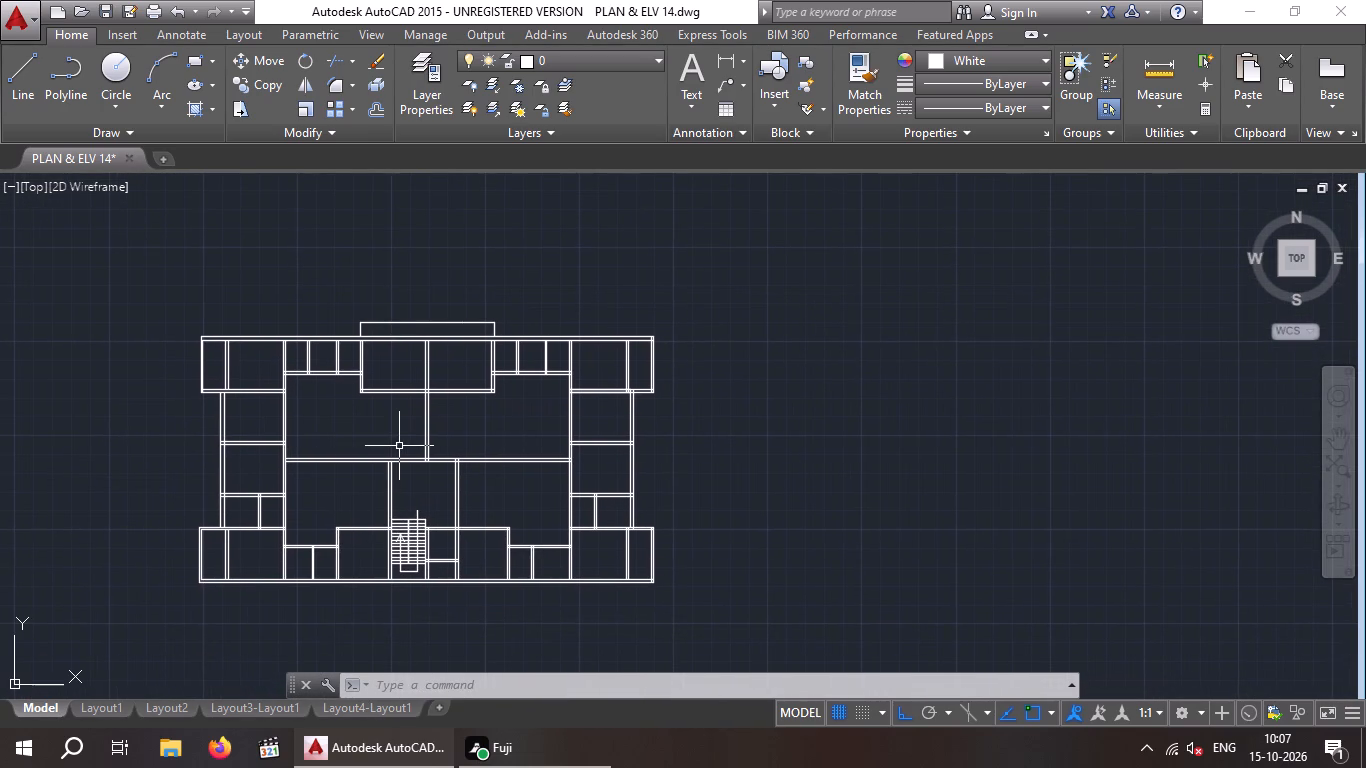
key("Escape")
key("Escape")
key("Escape")
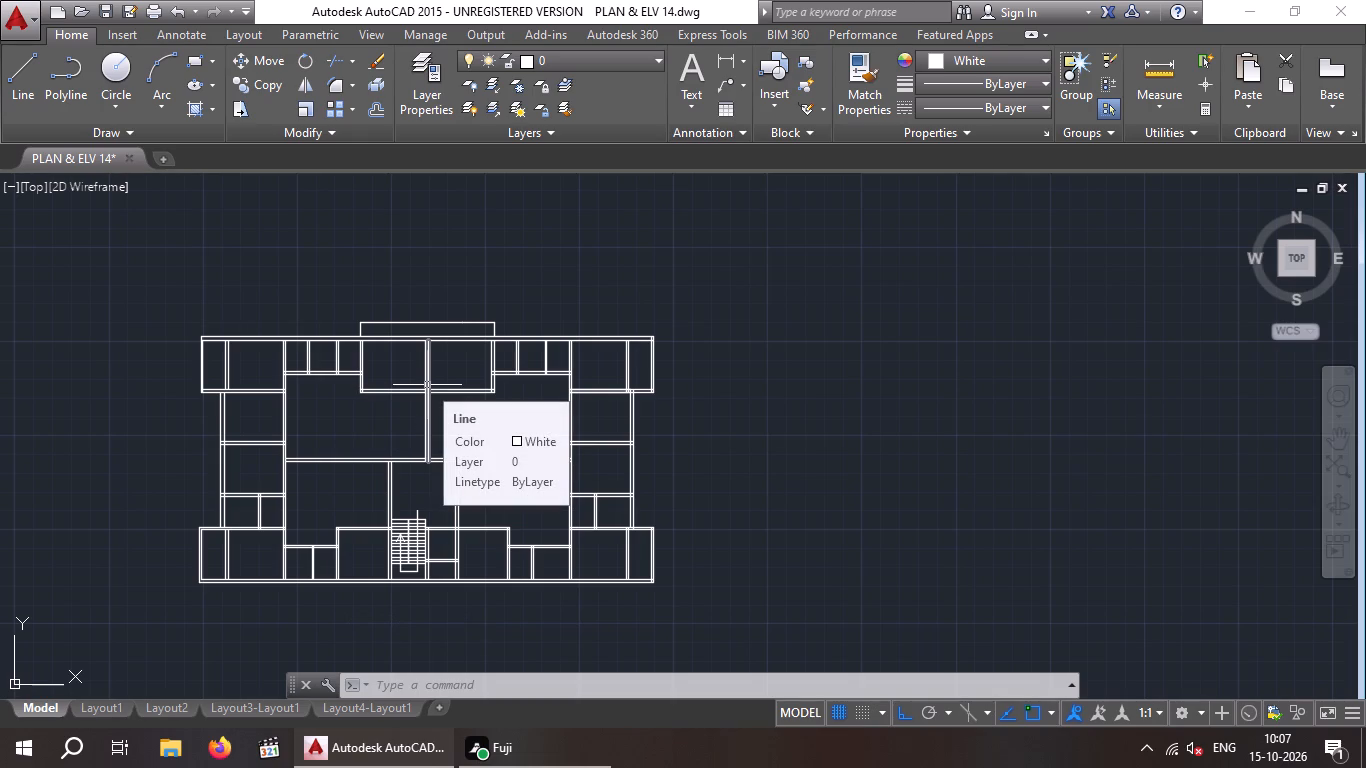
Extend both lines of the central wall up through the top wall to the upper edge of the projecting rectangle.
key("Escape")
key("Escape")
type("EX")
key("space")
key("space")
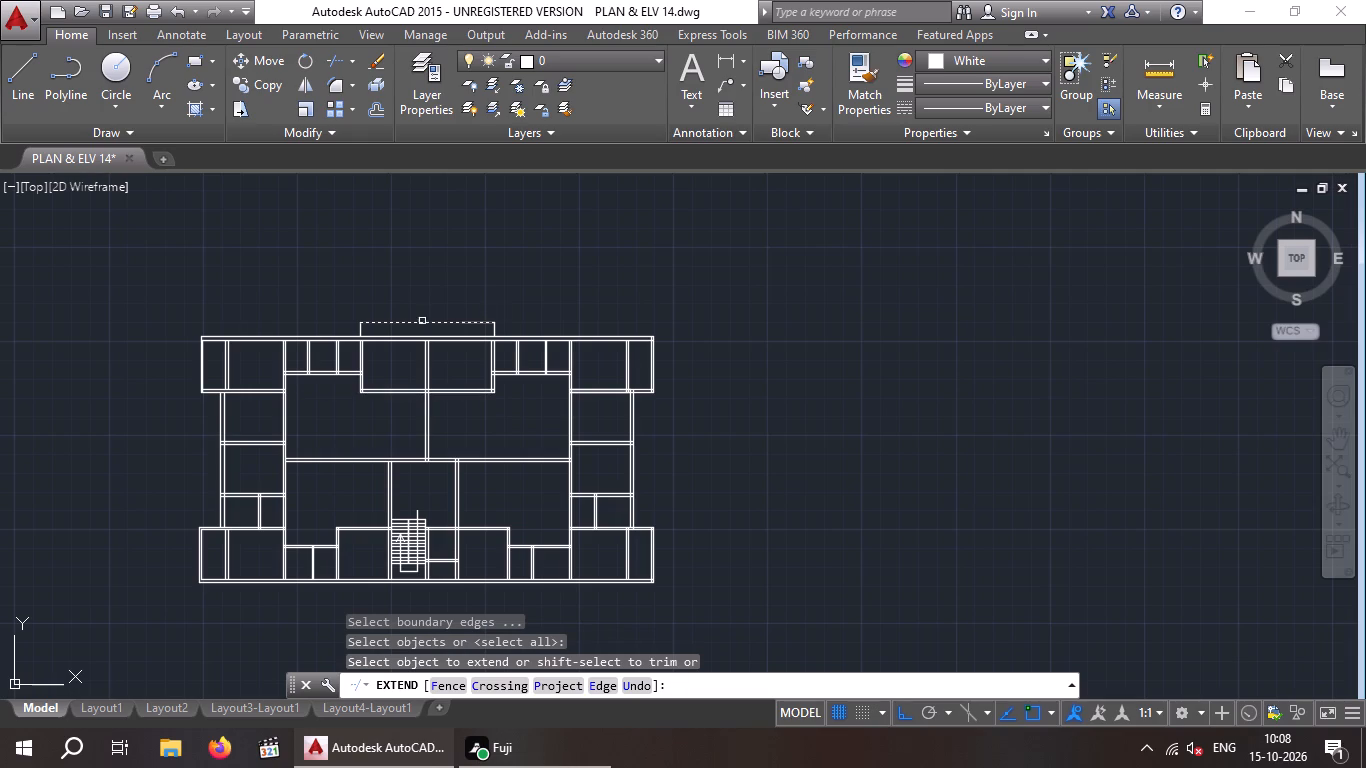
scroll(424, 336, "up", 4)
left_click(422, 388)
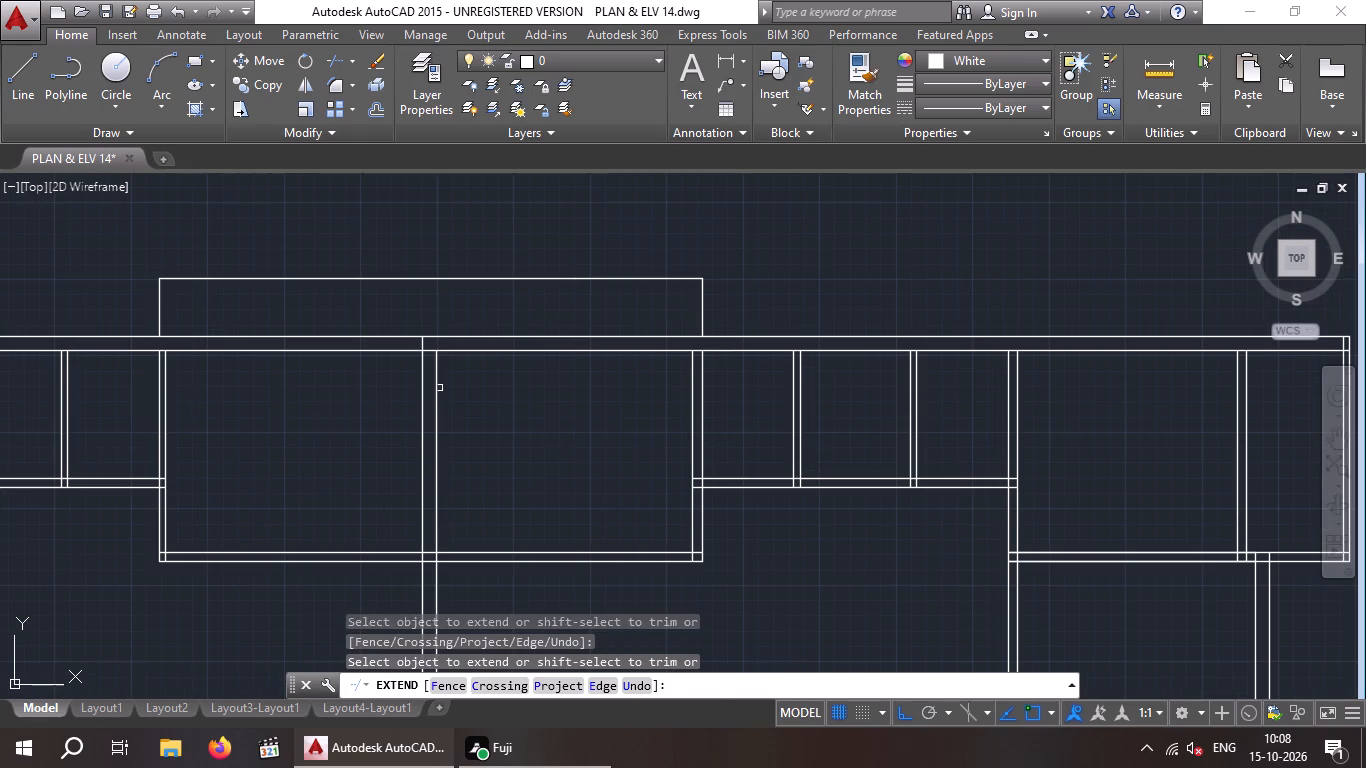
left_click(439, 388)
left_click_drag(515, 388, 386, 420)
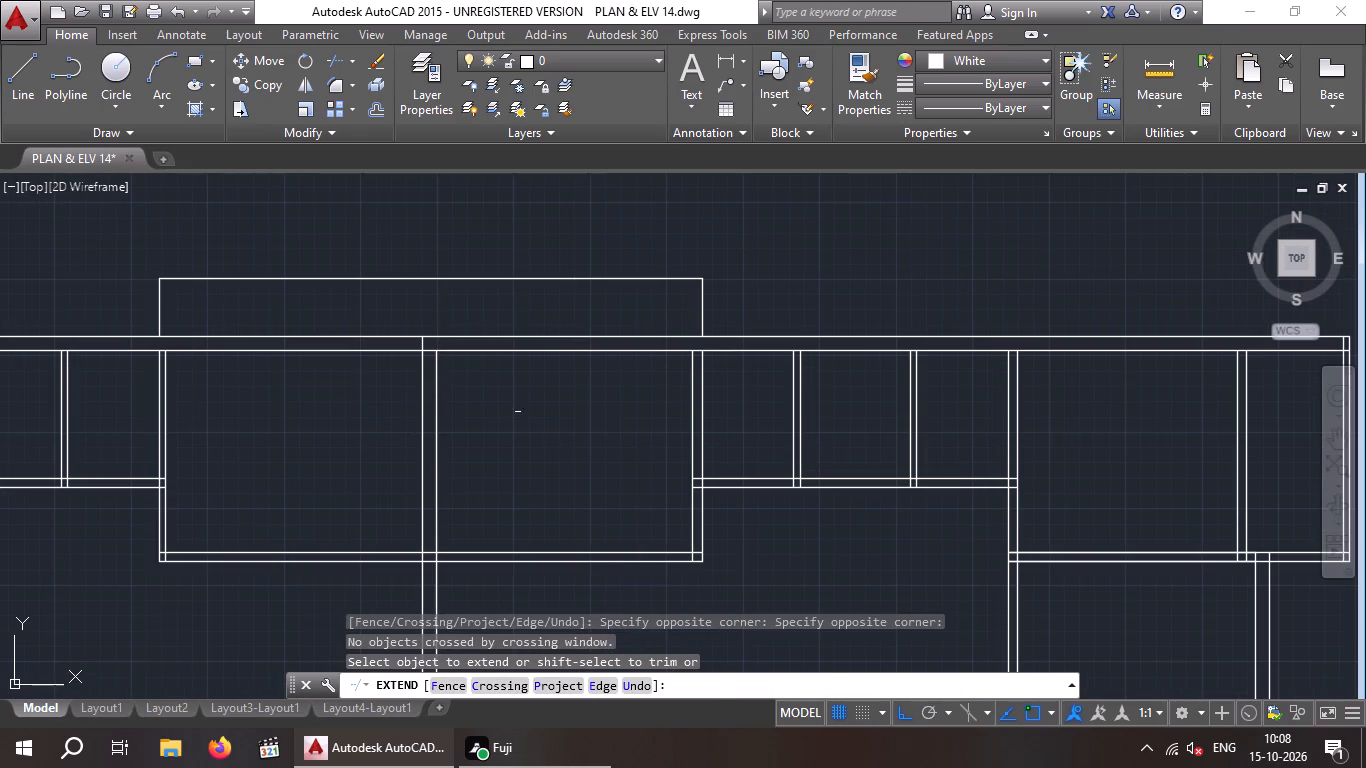
left_click_drag(529, 402, 392, 426)
left_click(342, 440)
left_click_drag(547, 387, 429, 422)
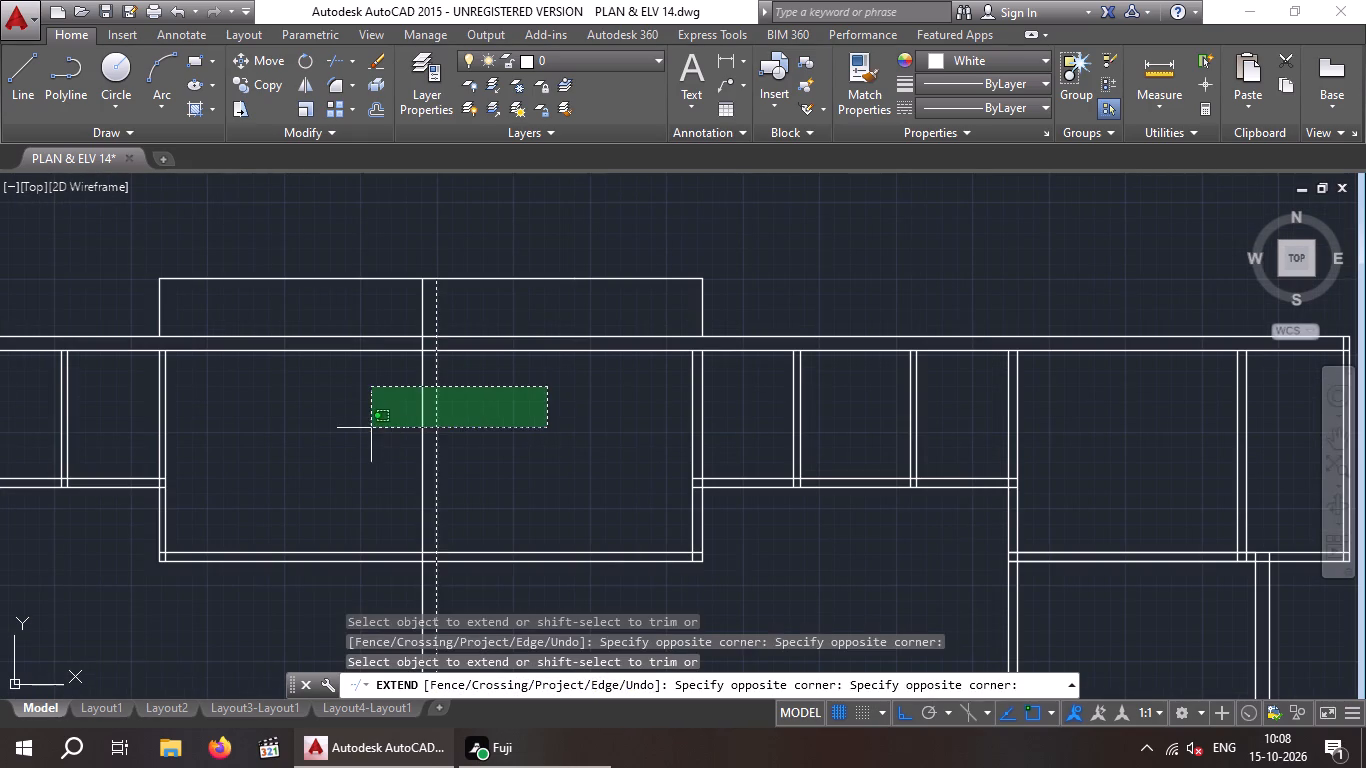
left_click(371, 428)
scroll(514, 421, "down", 2)
key("Escape")
key("Escape")
Save the floor plan drawing.
scroll(519, 423, "down", 2)
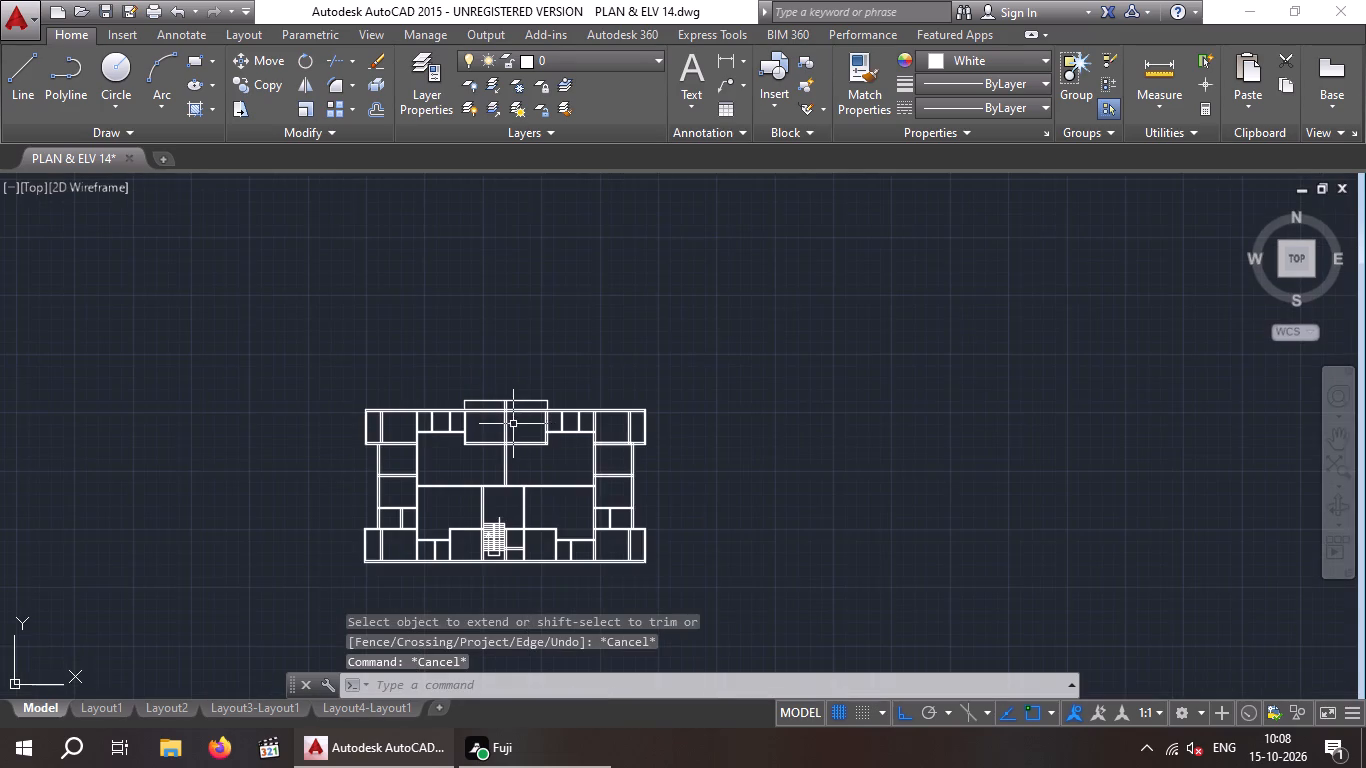
middle_click_drag(510, 422, 491, 358)
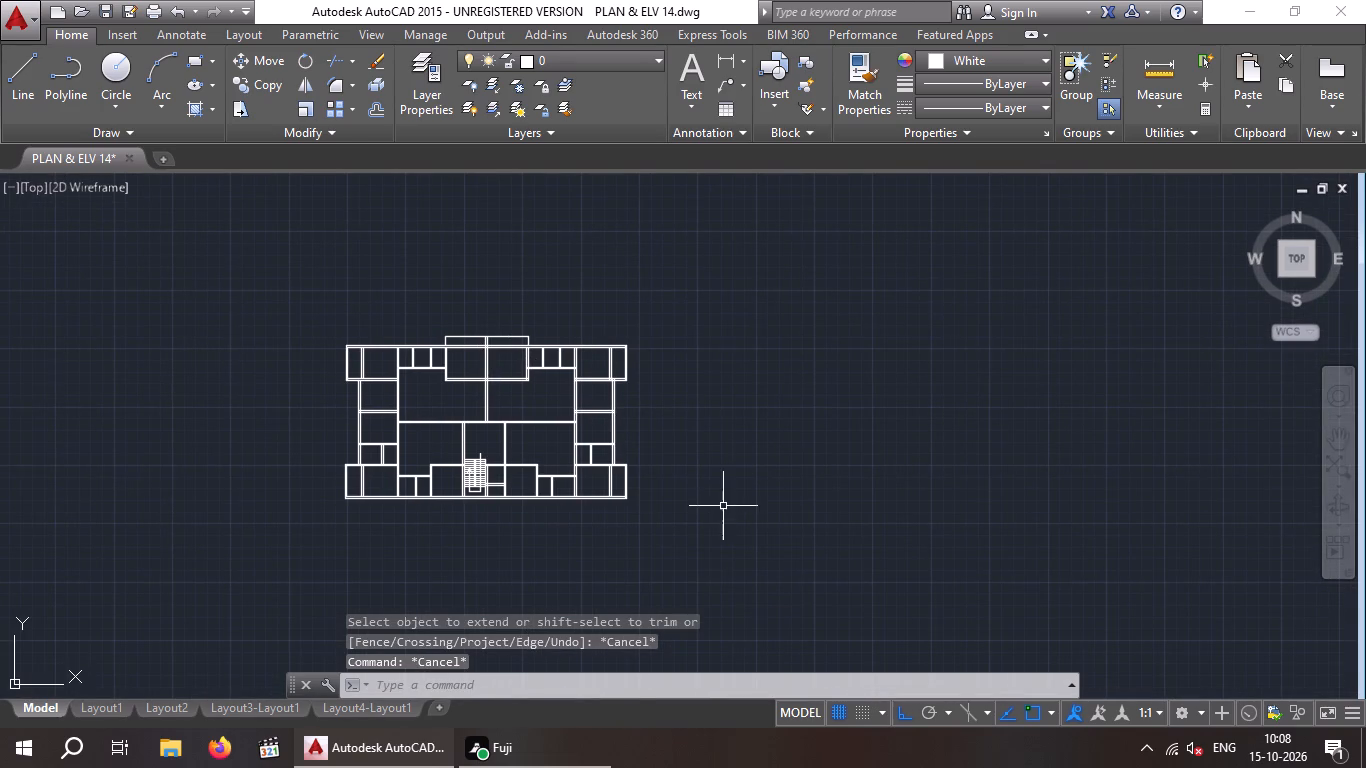
middle_click_drag(734, 500, 690, 472)
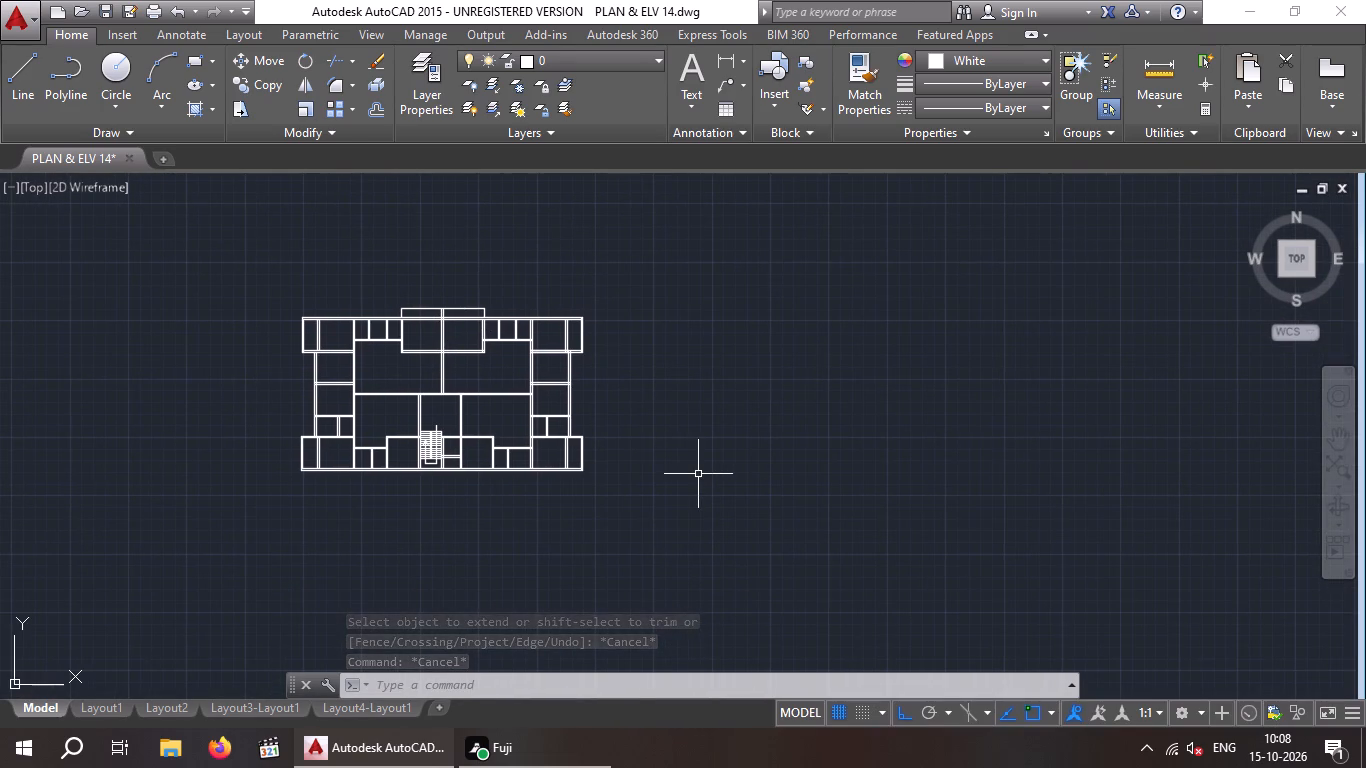
key("Escape")
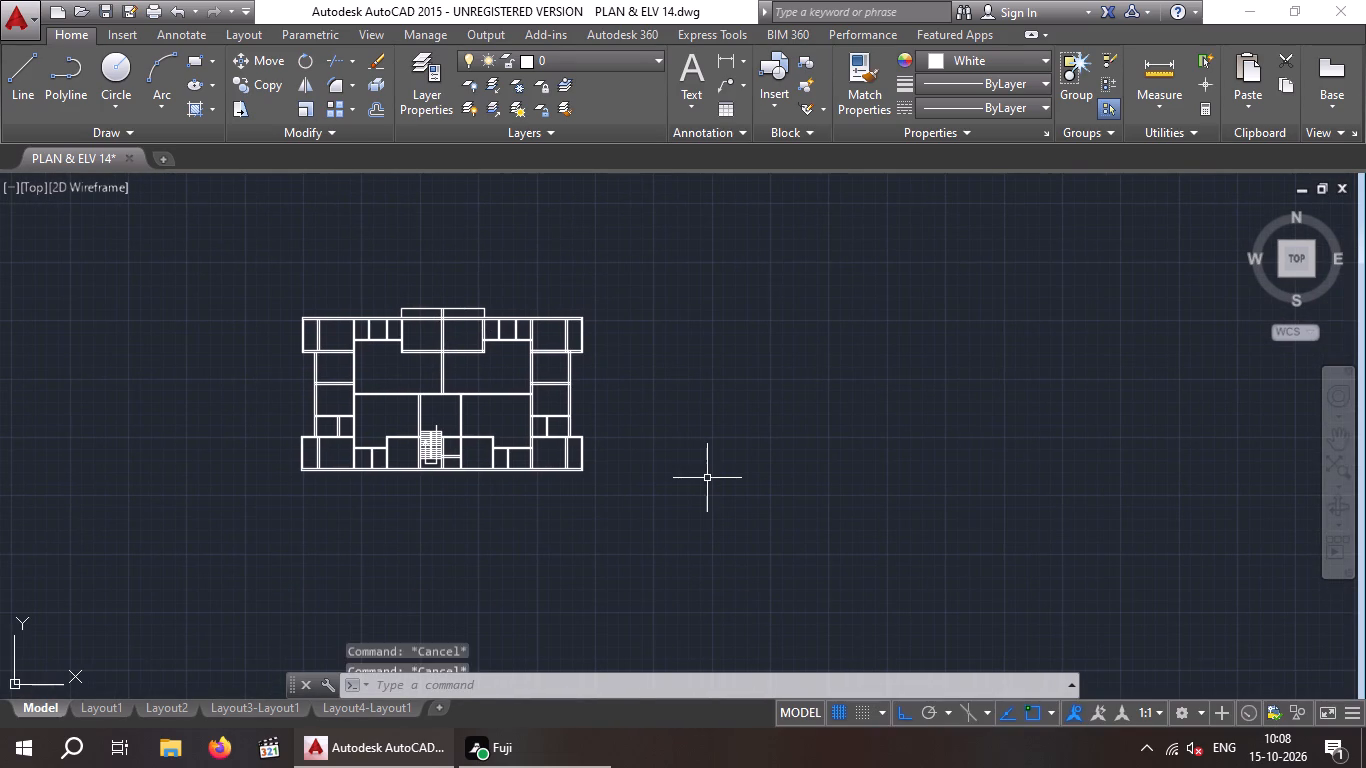
key("Escape")
key("ctrl+s")
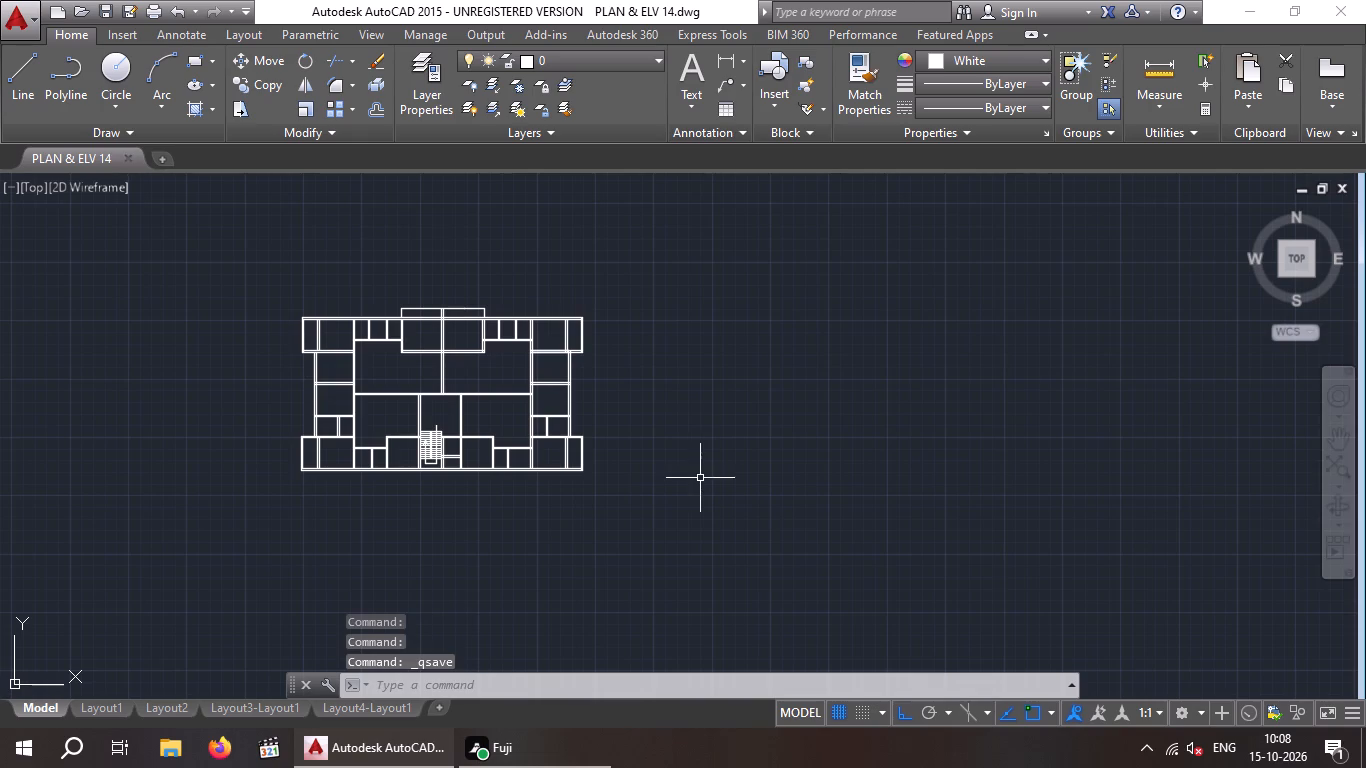
key("ctrl+s")
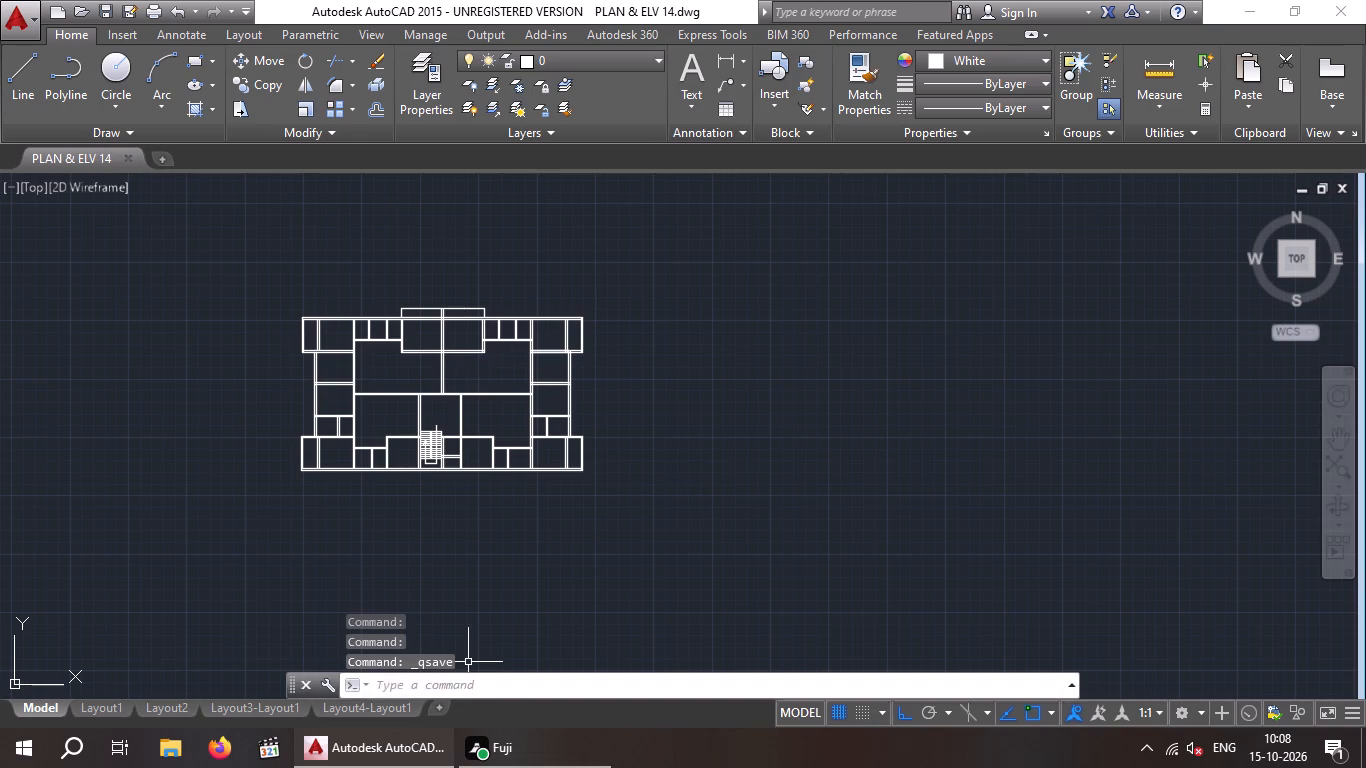
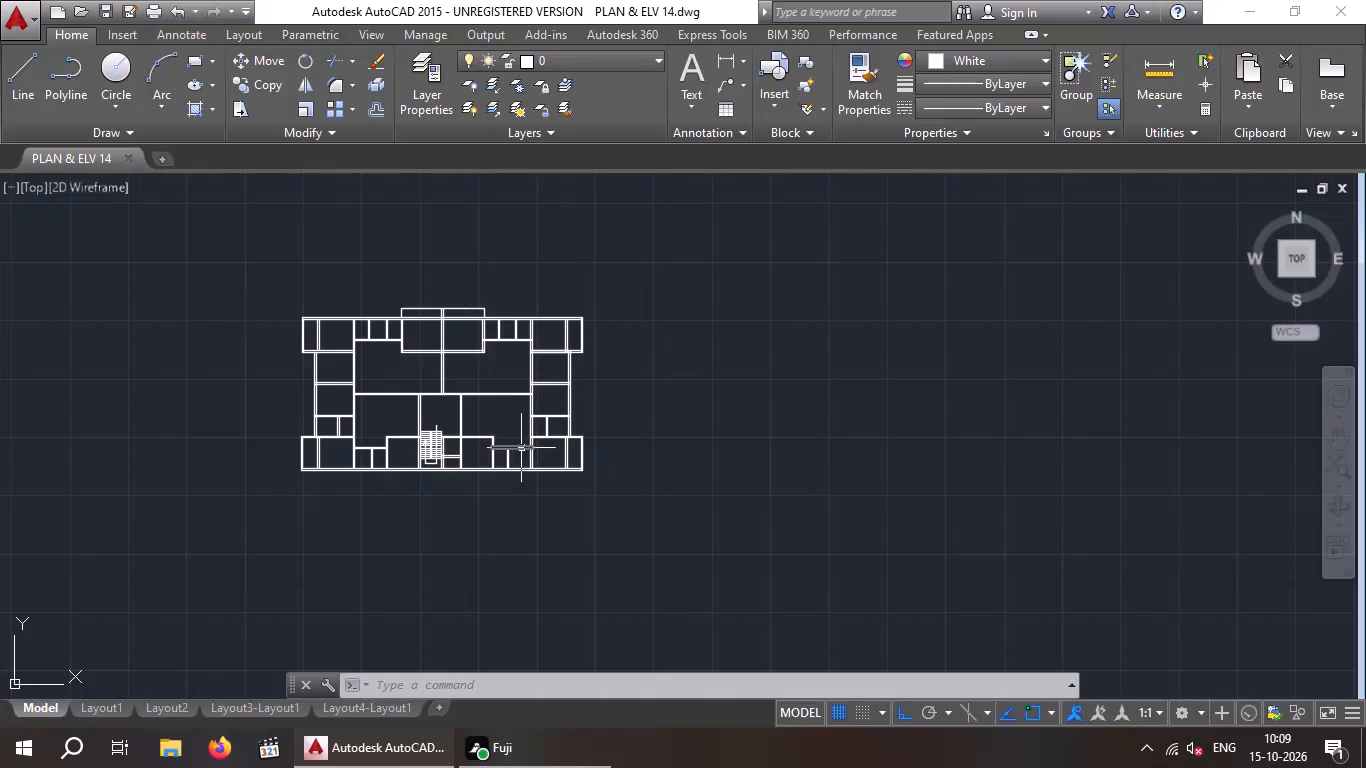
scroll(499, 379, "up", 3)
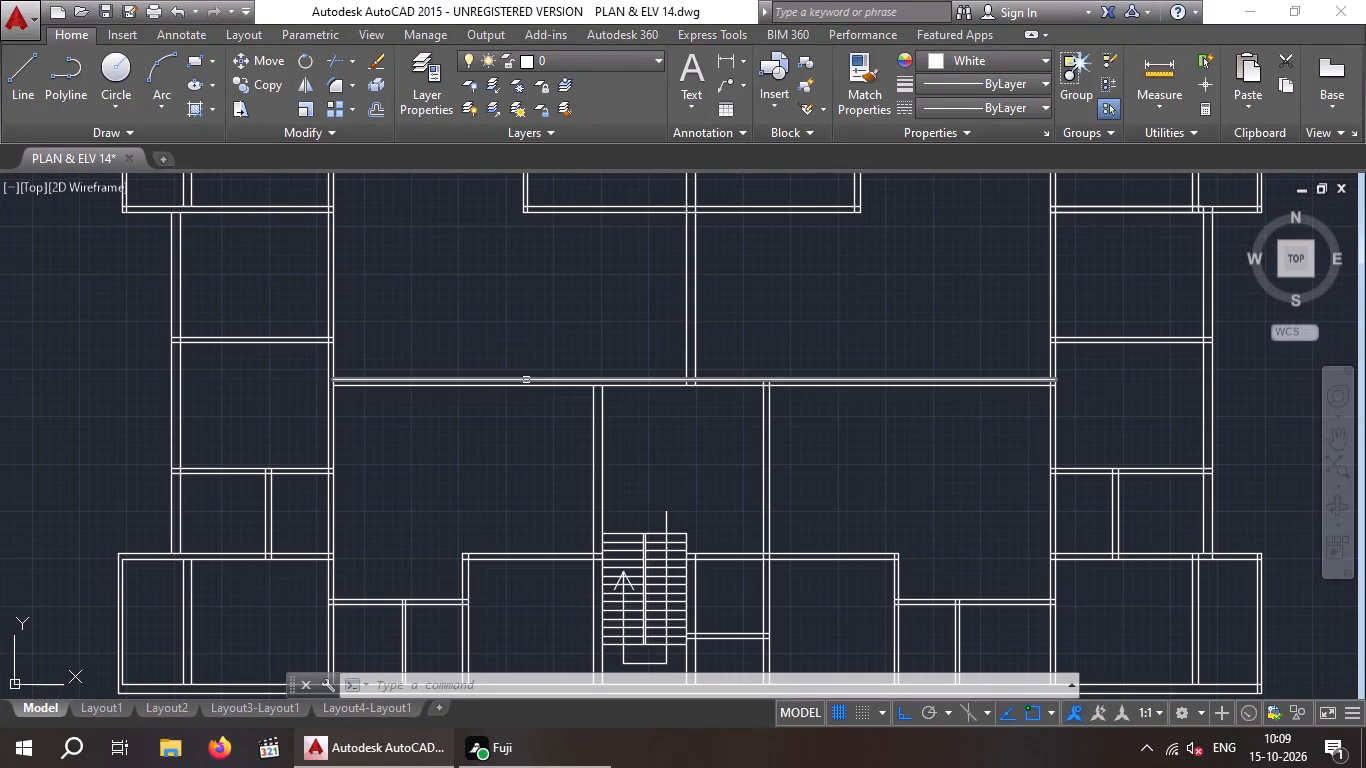
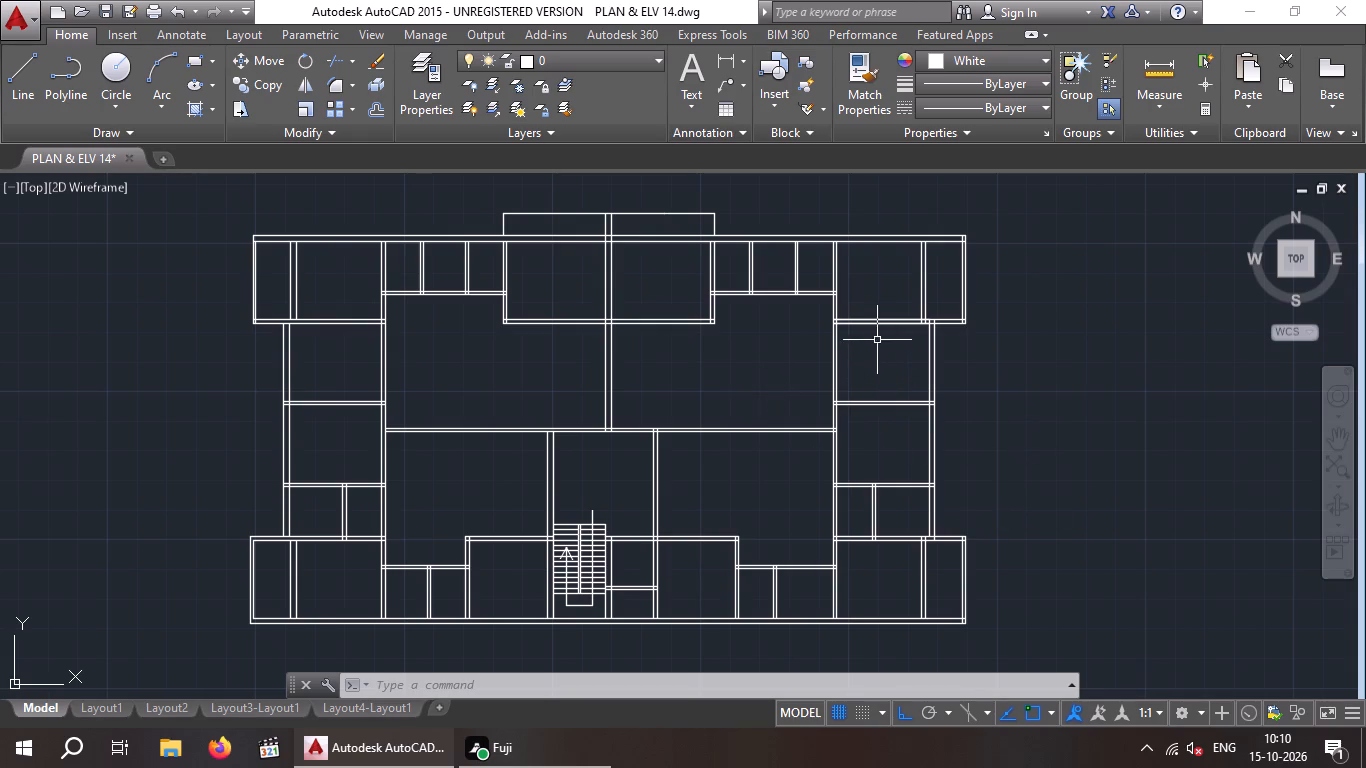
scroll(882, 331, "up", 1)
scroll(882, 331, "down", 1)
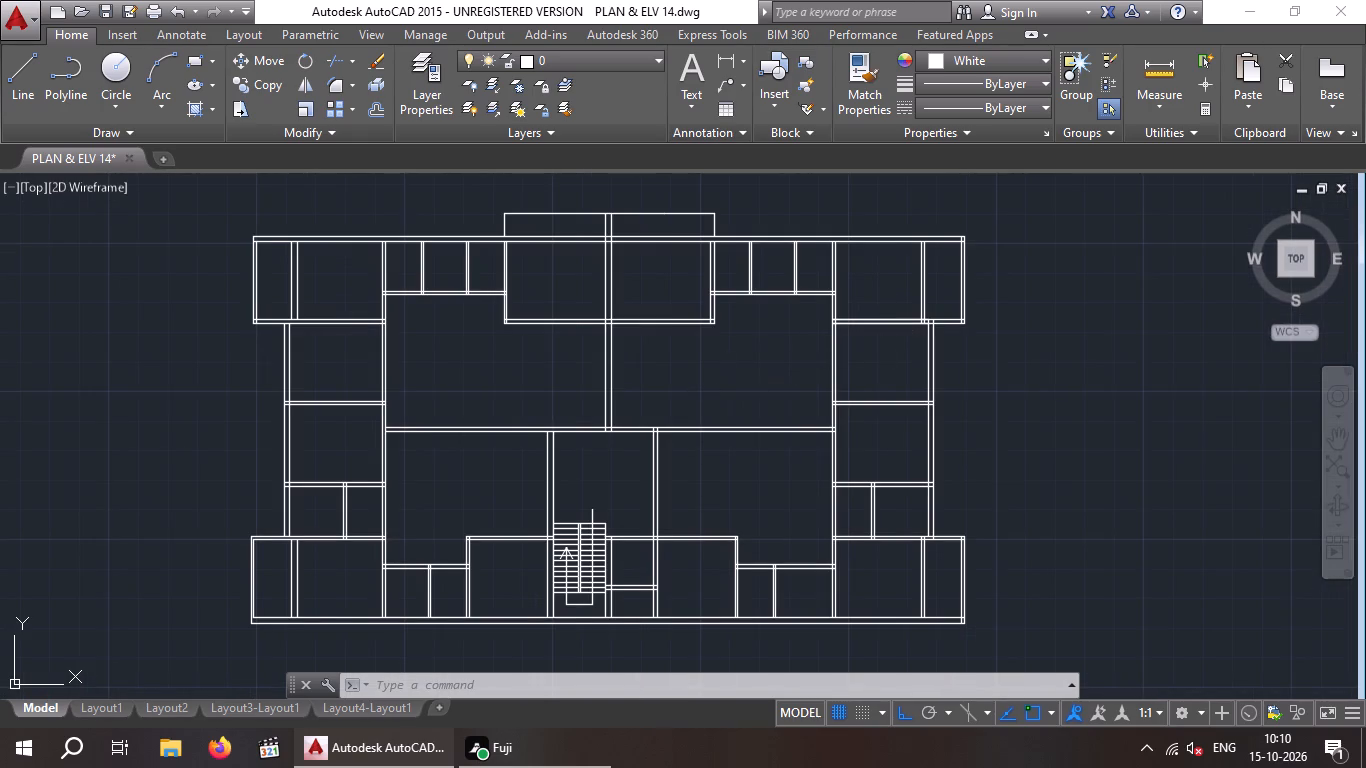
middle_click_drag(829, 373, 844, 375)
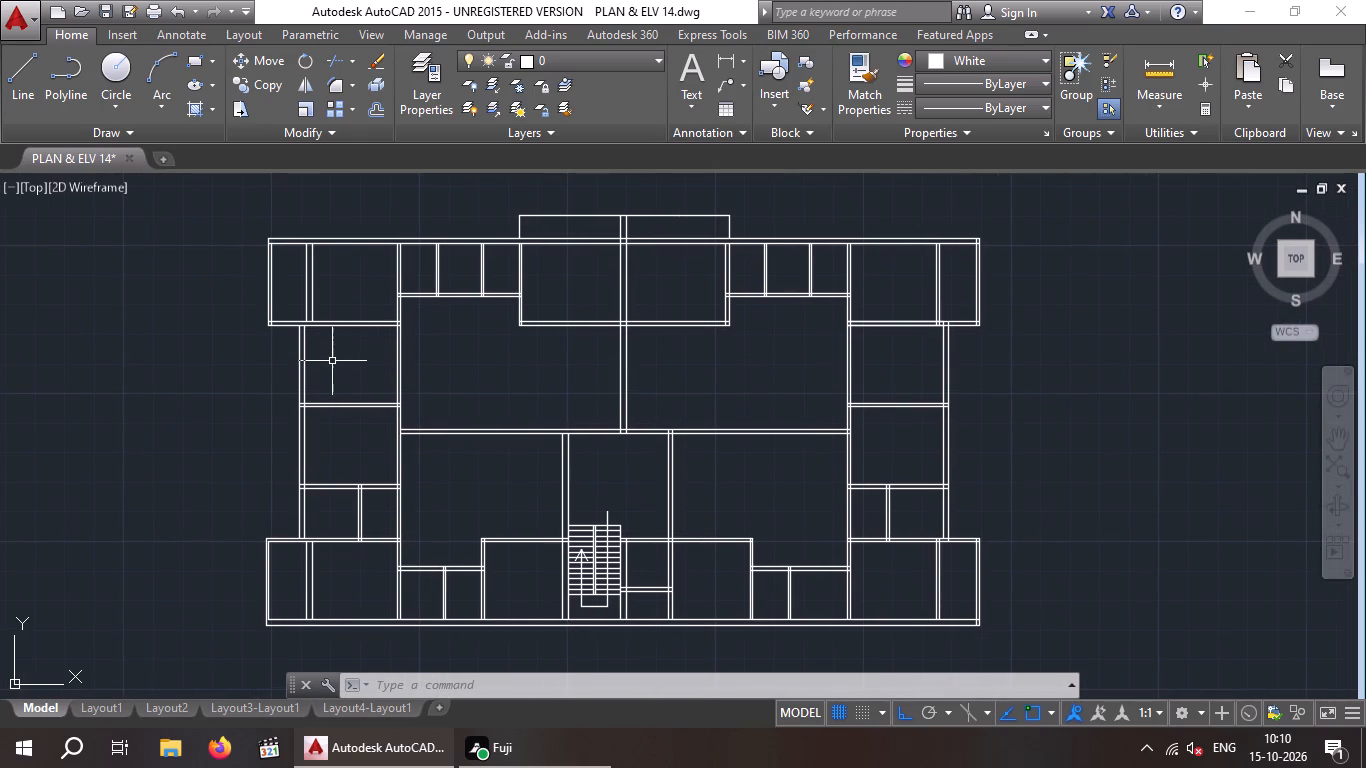
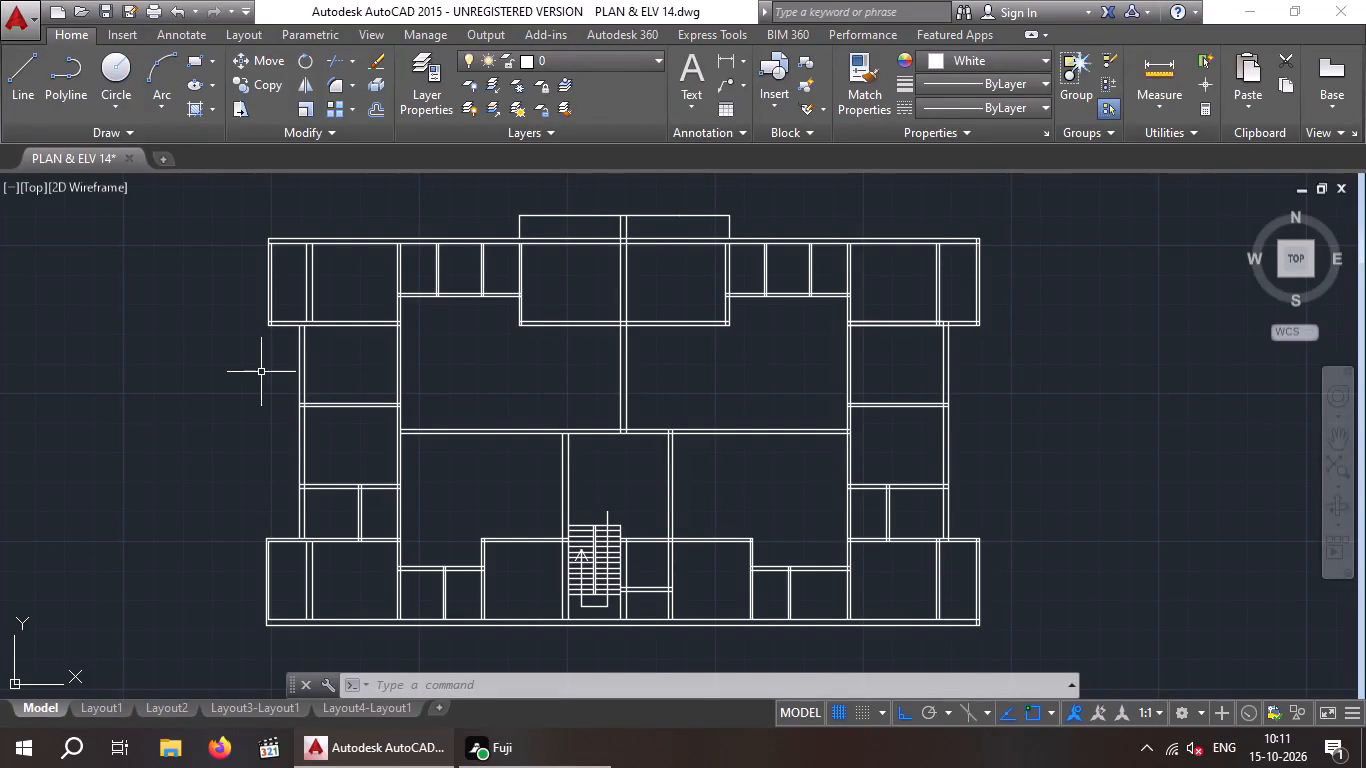
Offset the left wall line and the bottom wall's inner line 2' into the small room left of the staircase.
key("Escape")
key("Escape")
key("Escape")
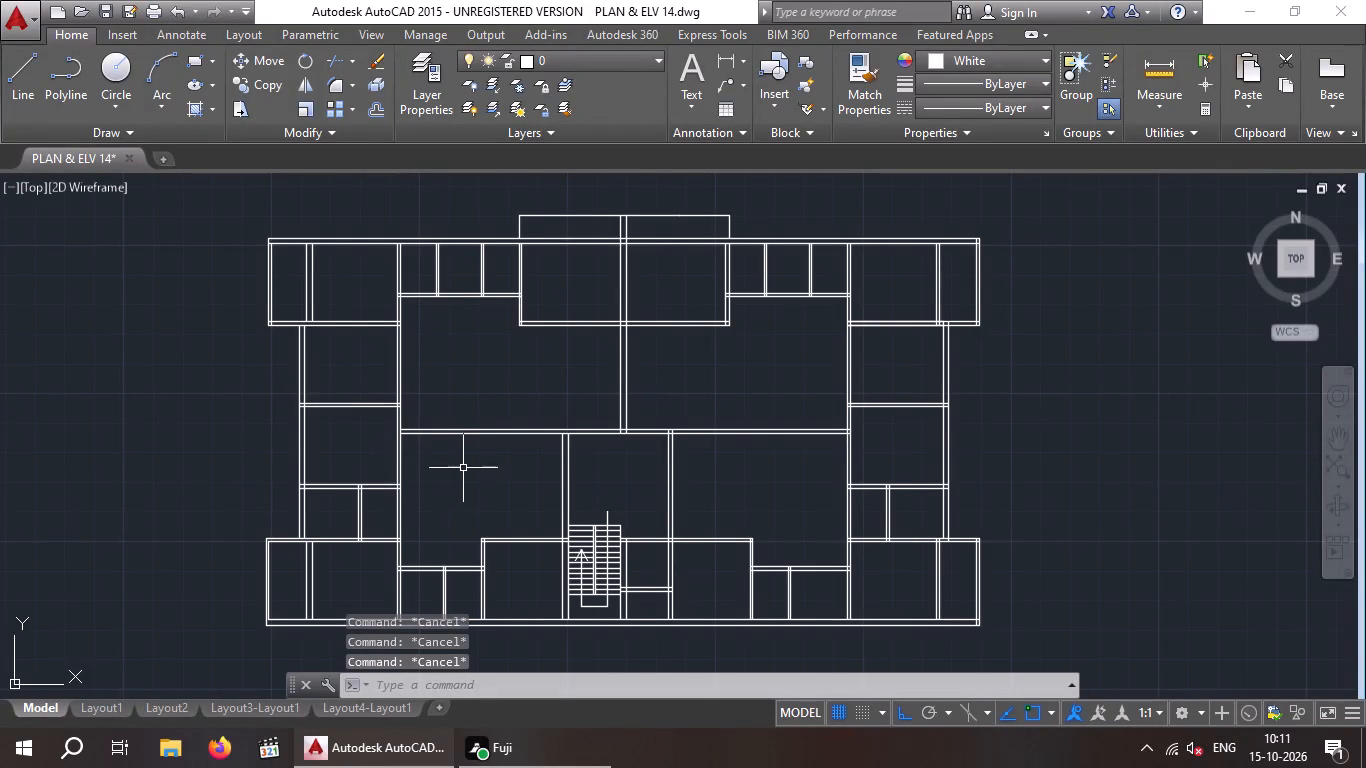
middle_click_drag(463, 466, 445, 387)
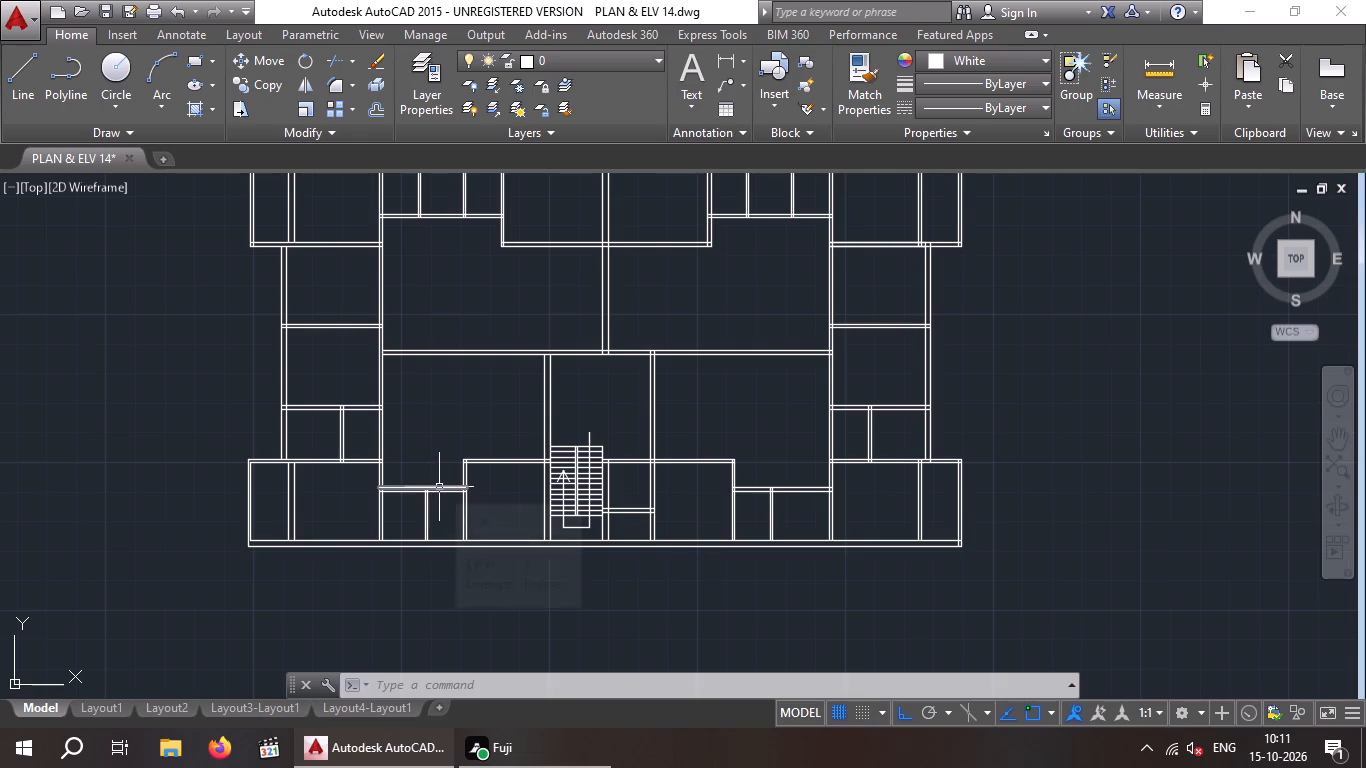
scroll(431, 491, "up", 3)
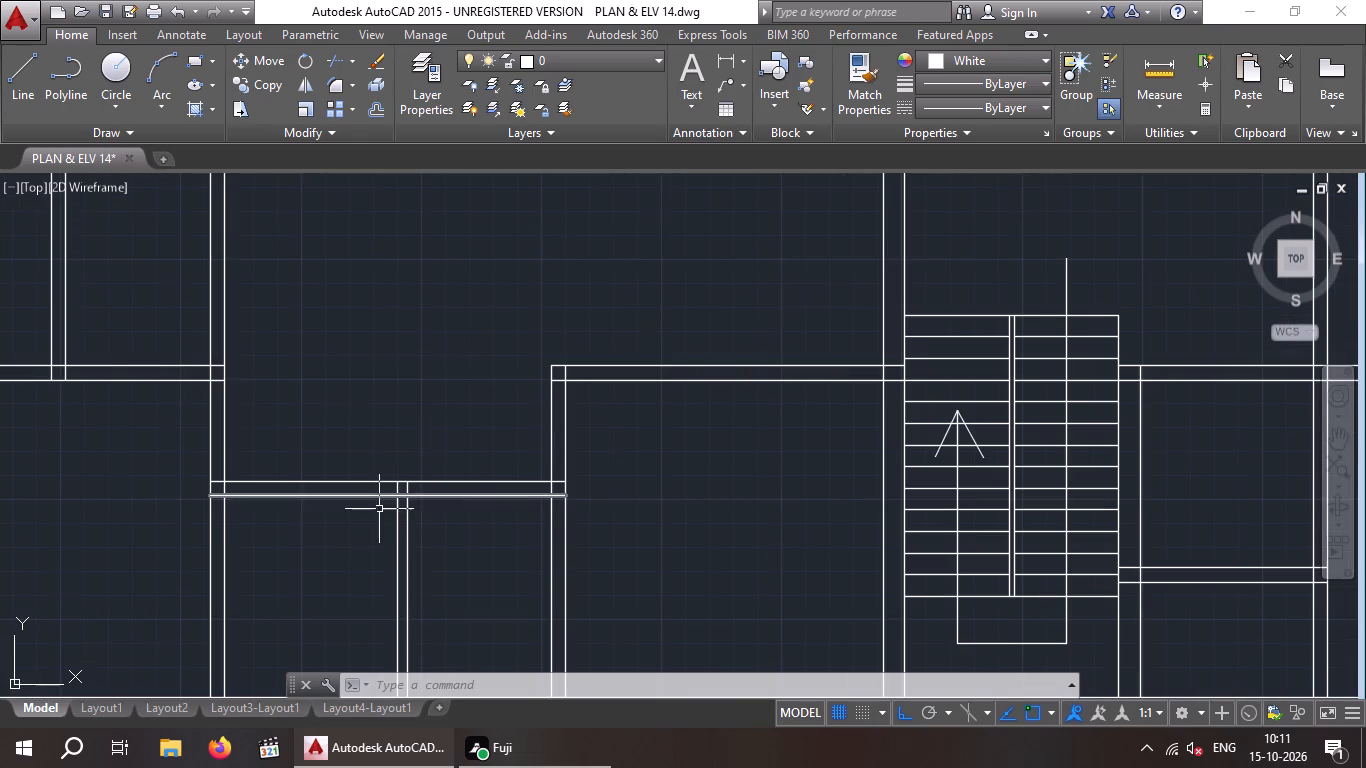
scroll(368, 514, "down", 1)
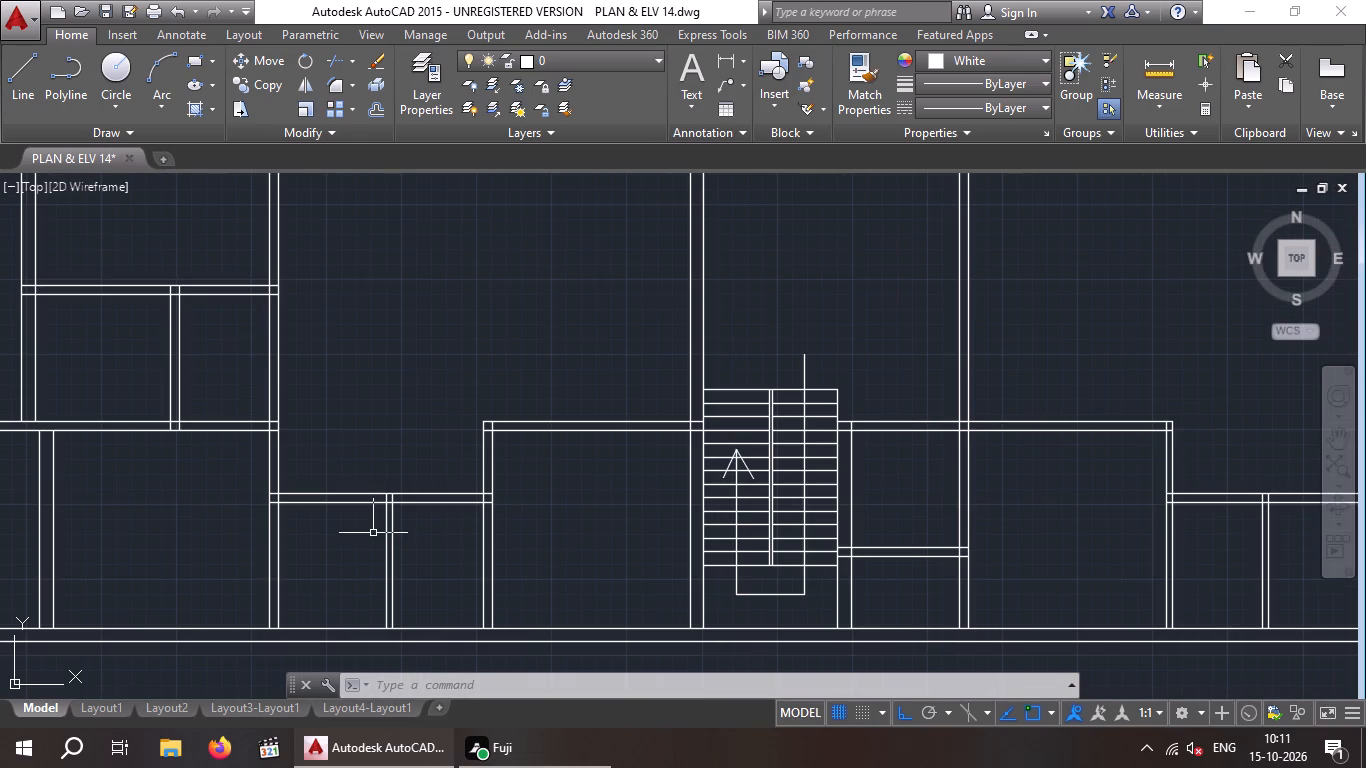
key("Escape")
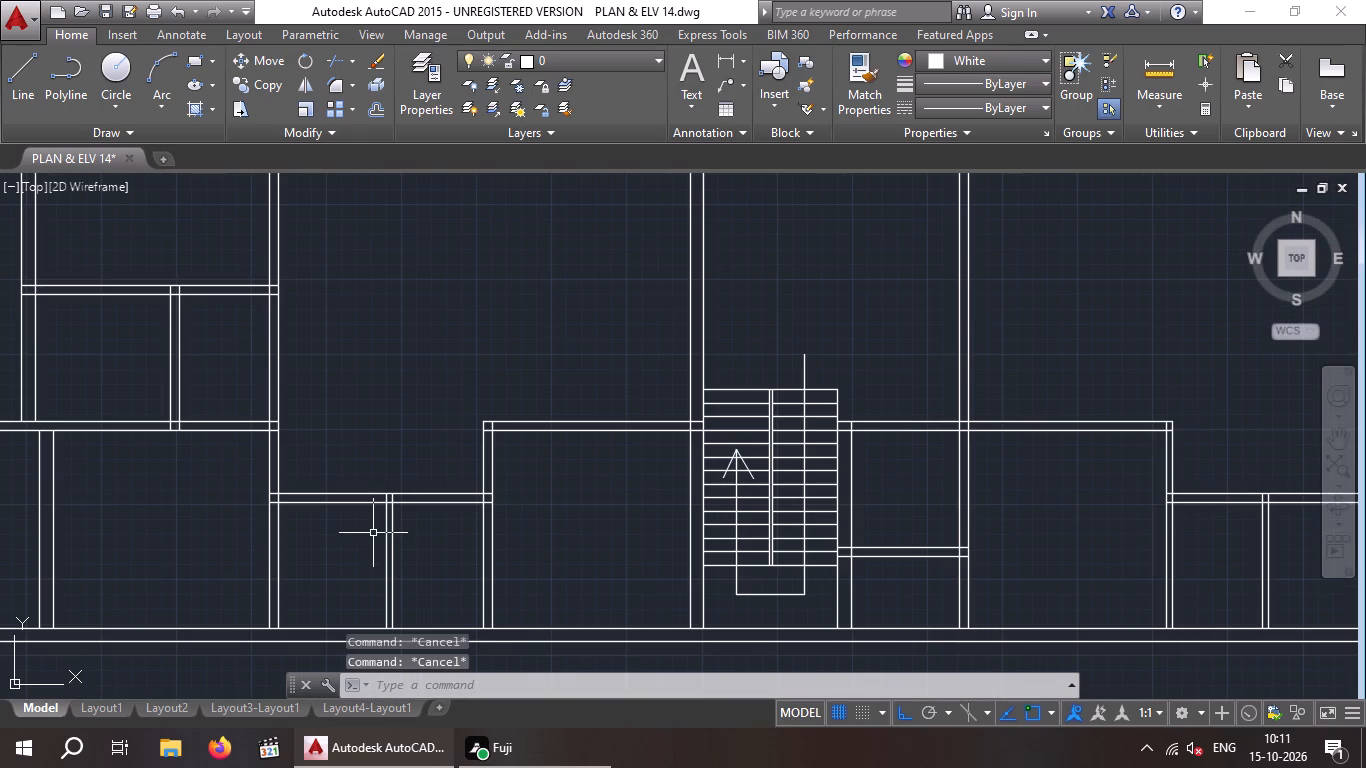
key("o")
key("Return")
key("2")
key("apostrophe")
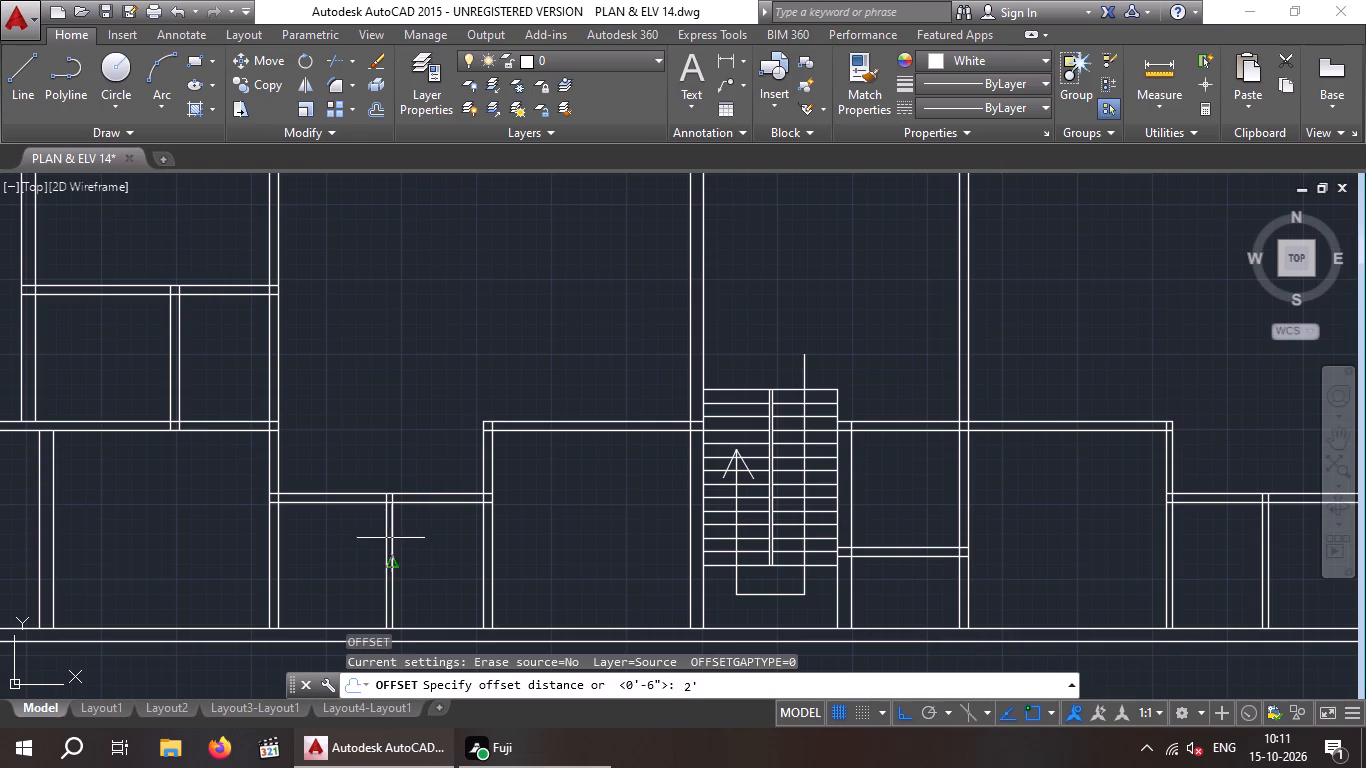
key("Return")
left_click_drag(279, 567, 311, 580)
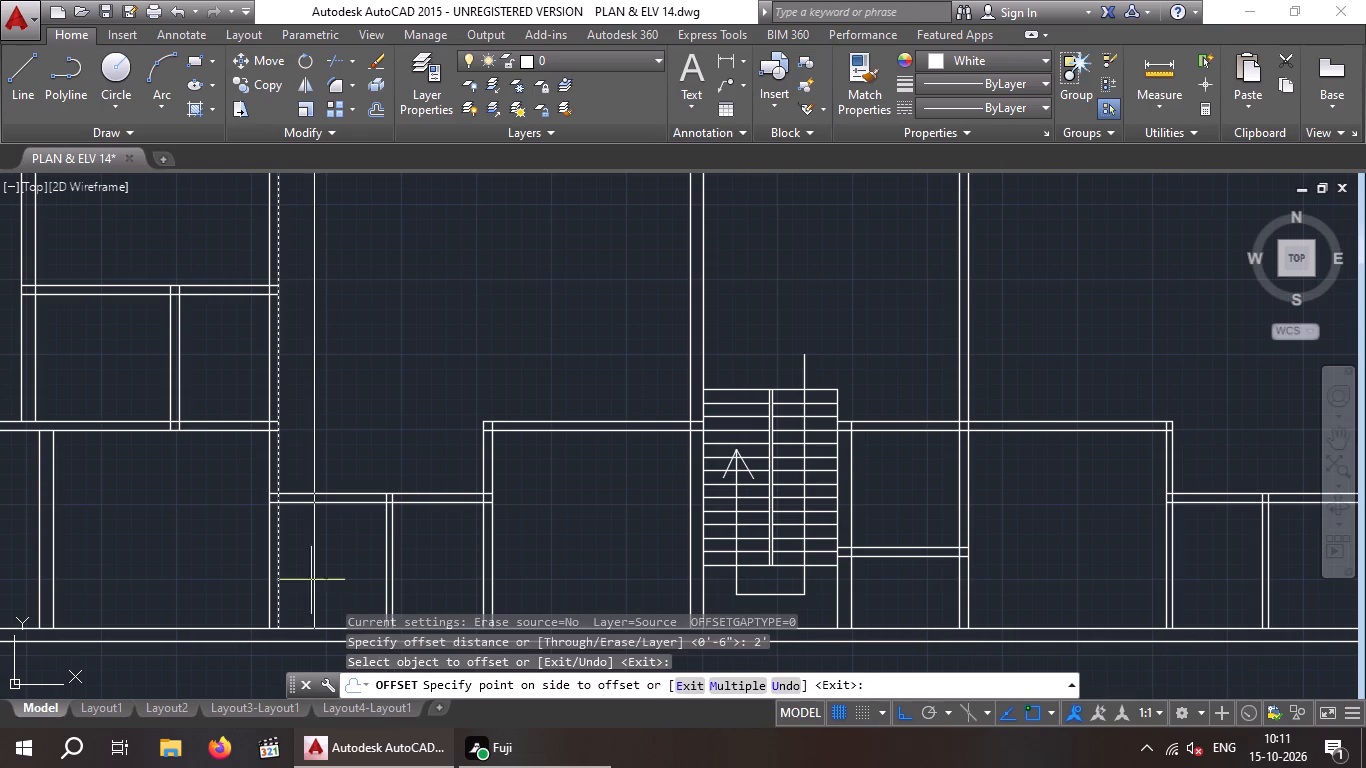
left_click_drag(311, 580, 289, 575)
left_click(347, 586)
middle_click_drag(339, 587, 337, 474)
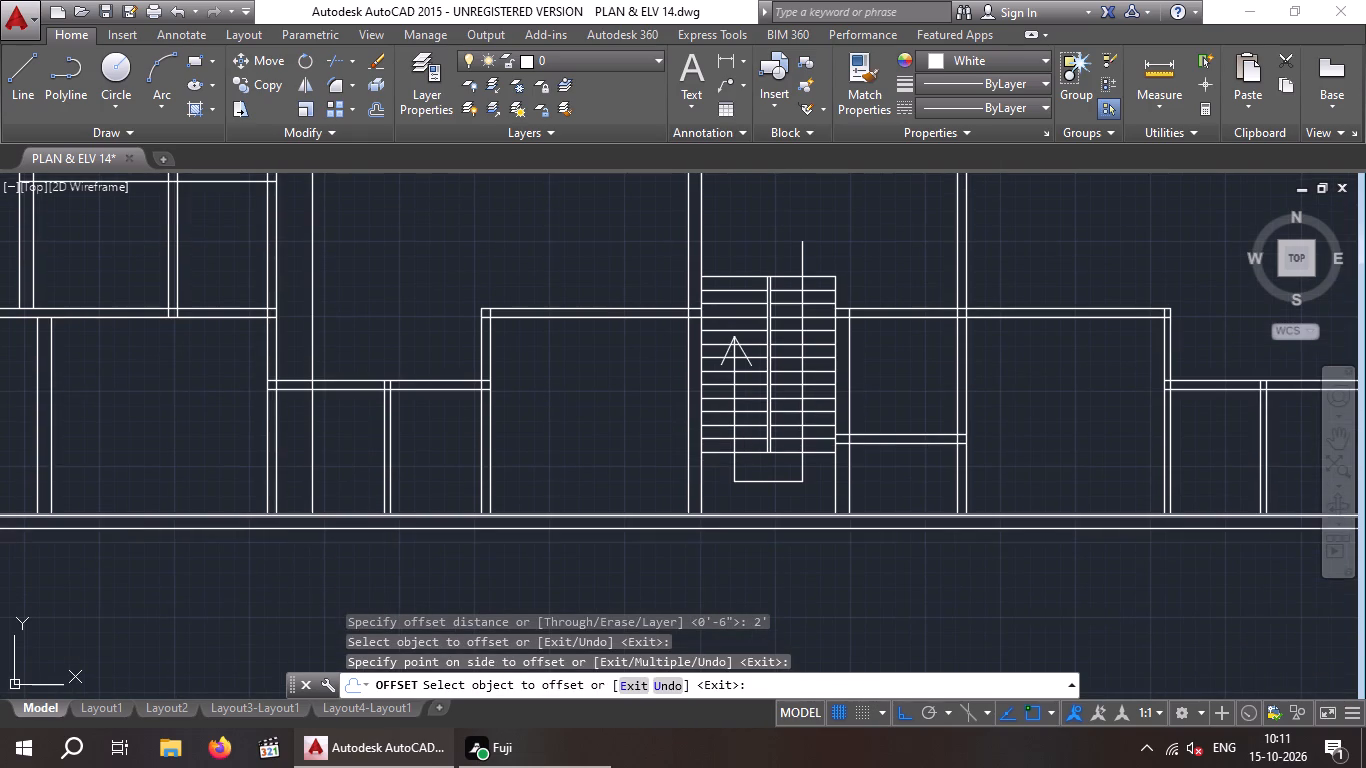
left_click(331, 517)
left_click(357, 472)
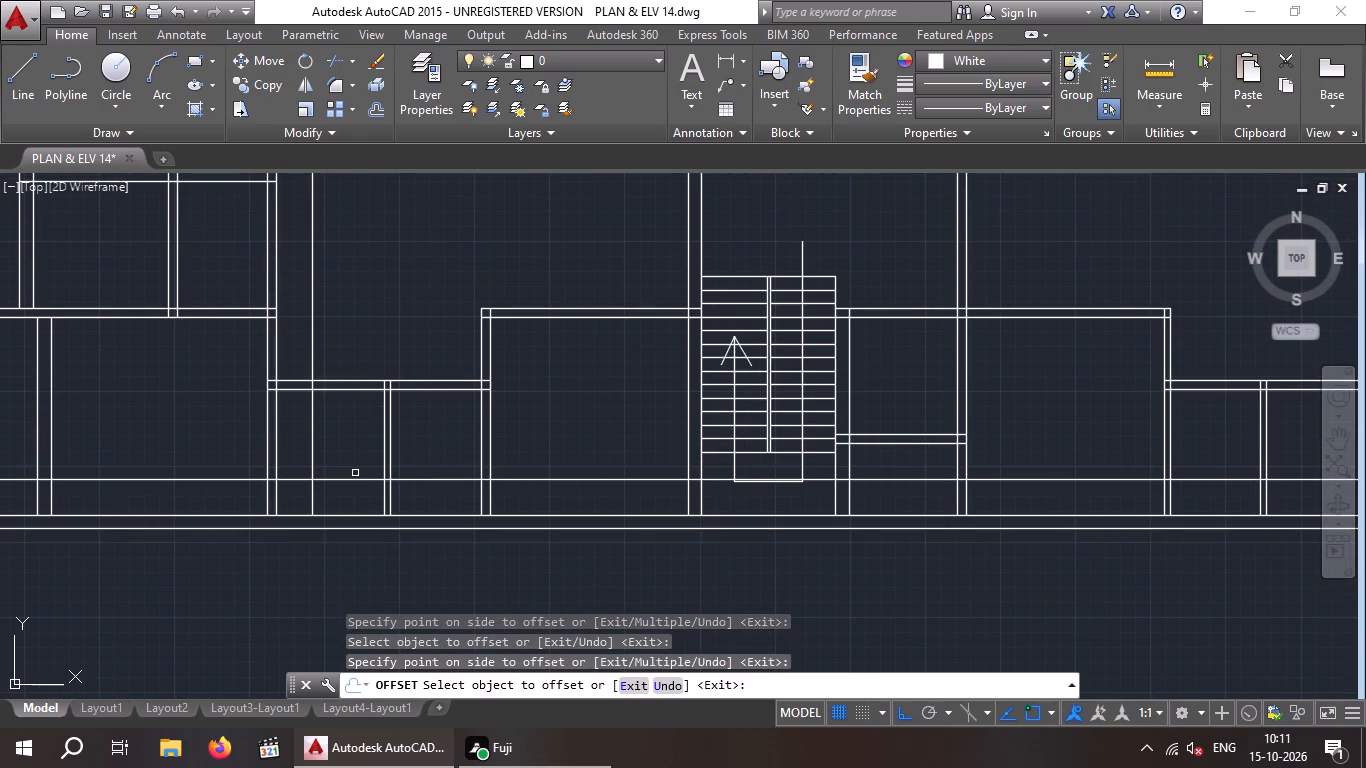
key("Escape")
key("Escape")
Trim the horizontal offset line between the small room's partition and its neighbouring wall, and erase the remainder running toward the staircase.
type("TR")
key("space")
key("space")
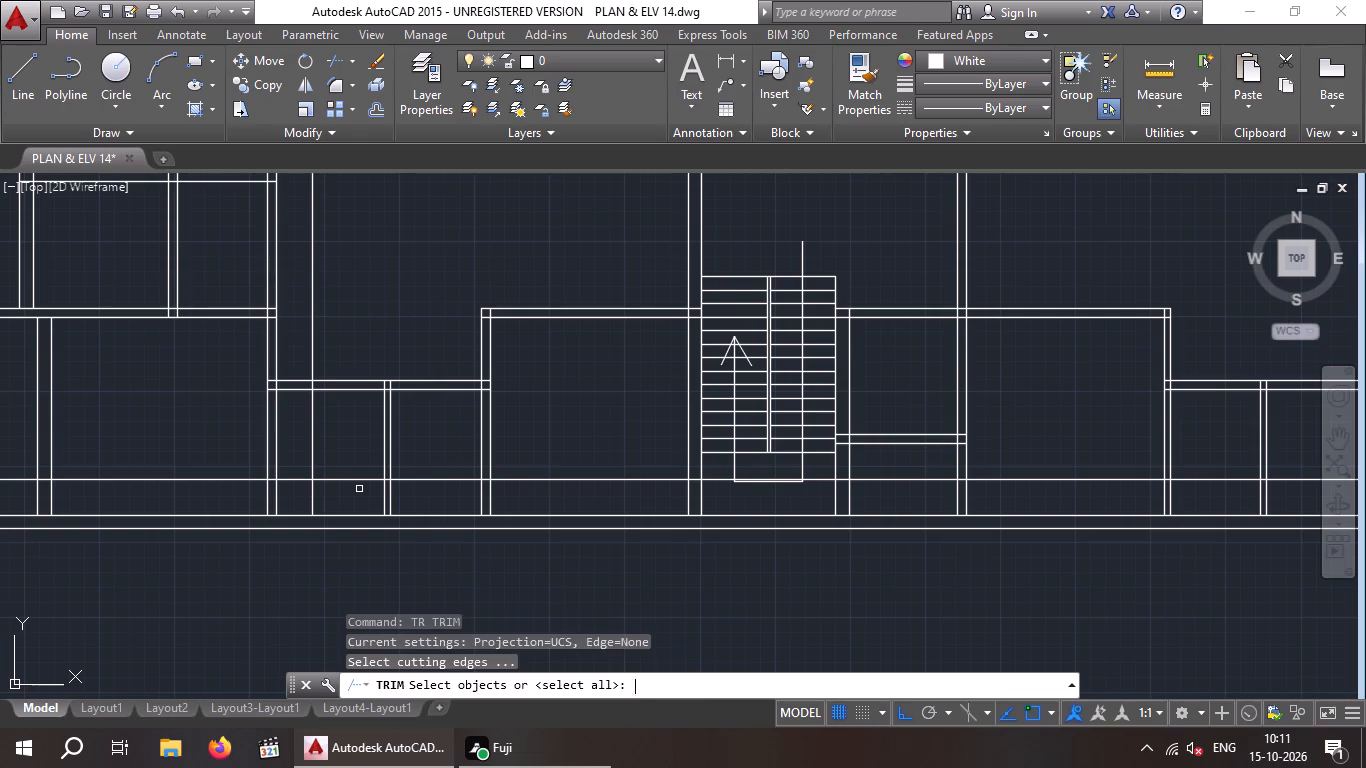
left_click(430, 495)
left_click(429, 466)
key("Escape")
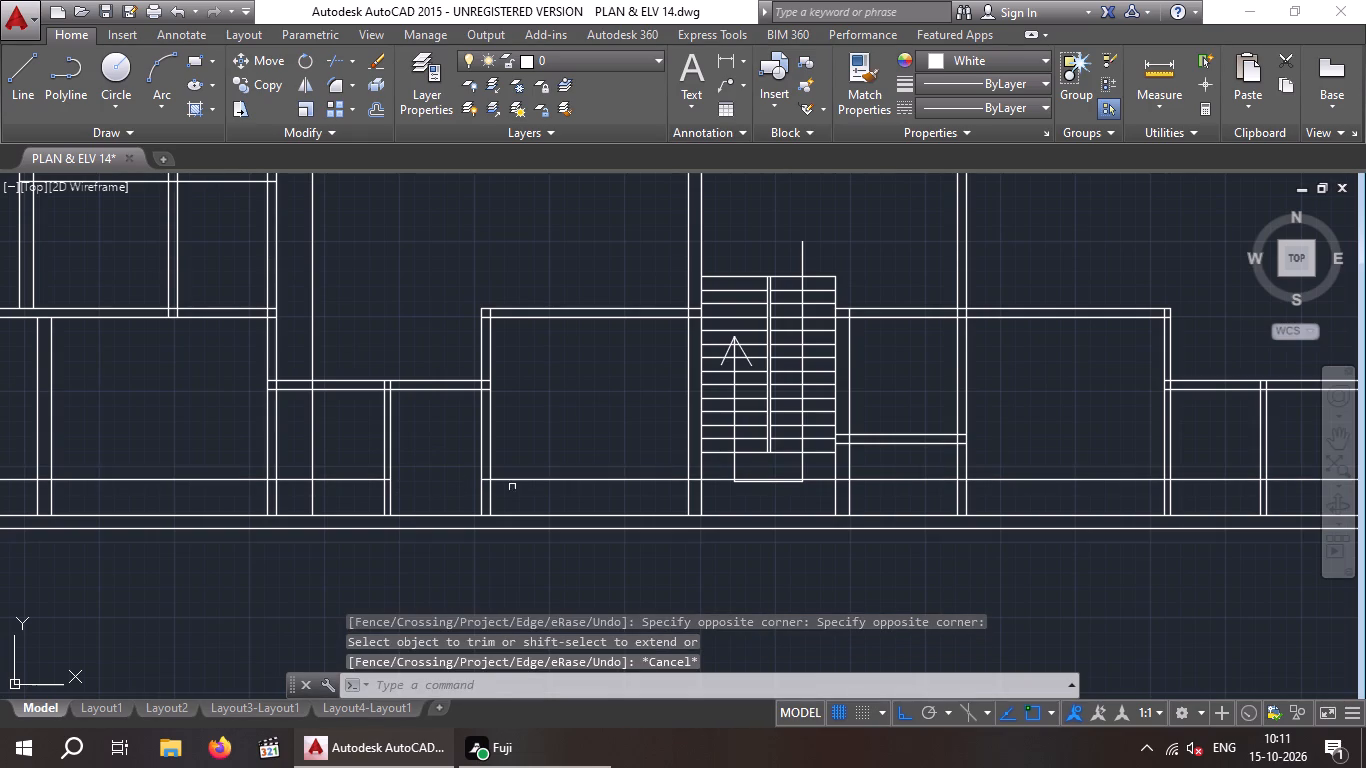
left_click(555, 489)
left_click(536, 436)
key("Delete")
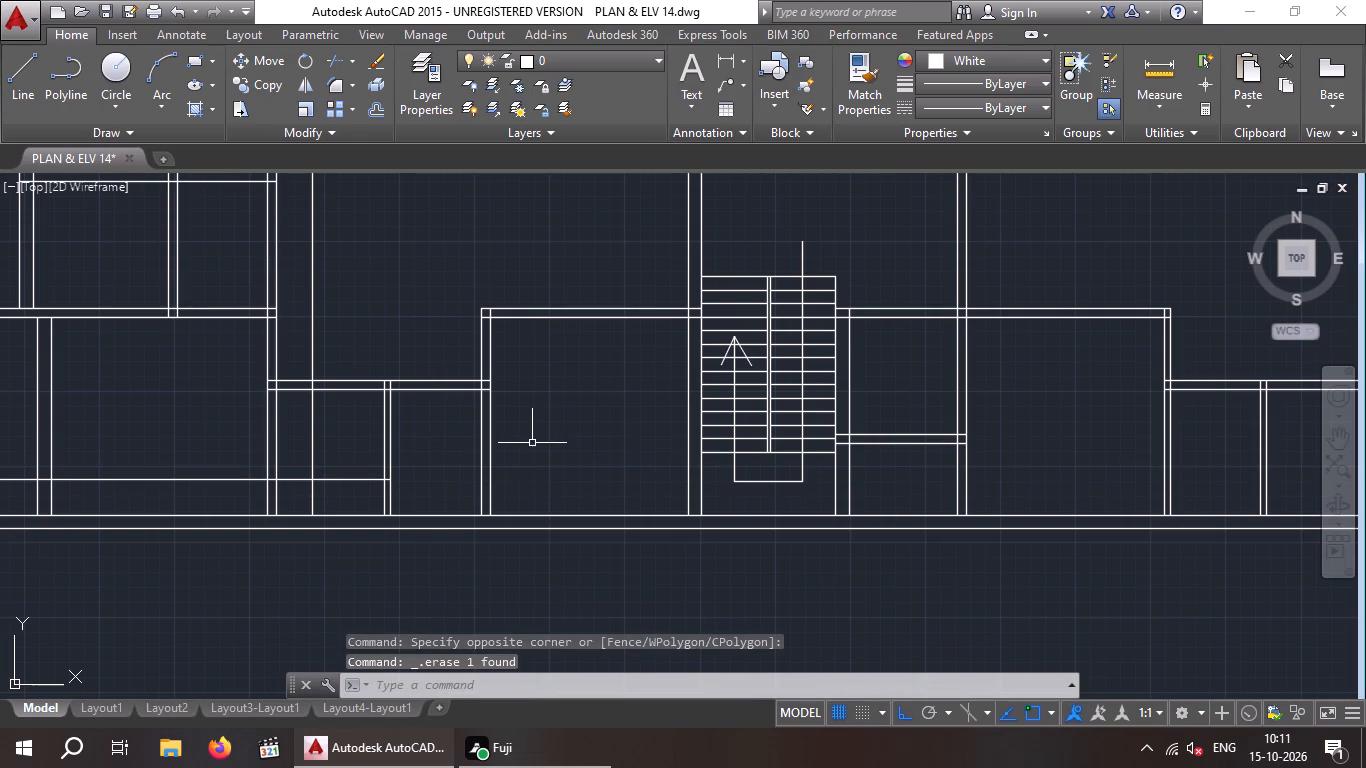
Trim the horizontal offset line across the lower-left corner room and erase its leftover piece at the plan's outer left end.
type("TR")
key("space")
key("space")
left_click(198, 490)
left_click(184, 453)
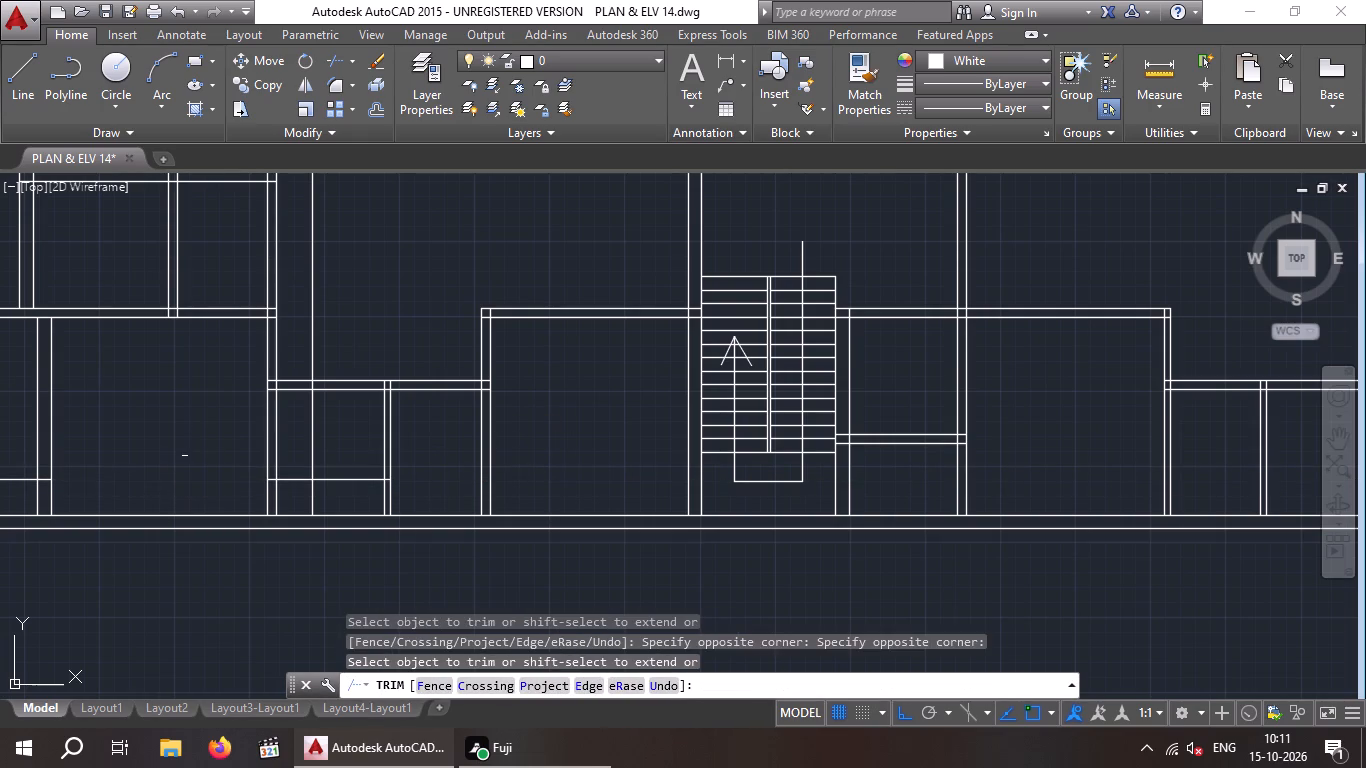
scroll(184, 453, "down", 1)
key("Escape")
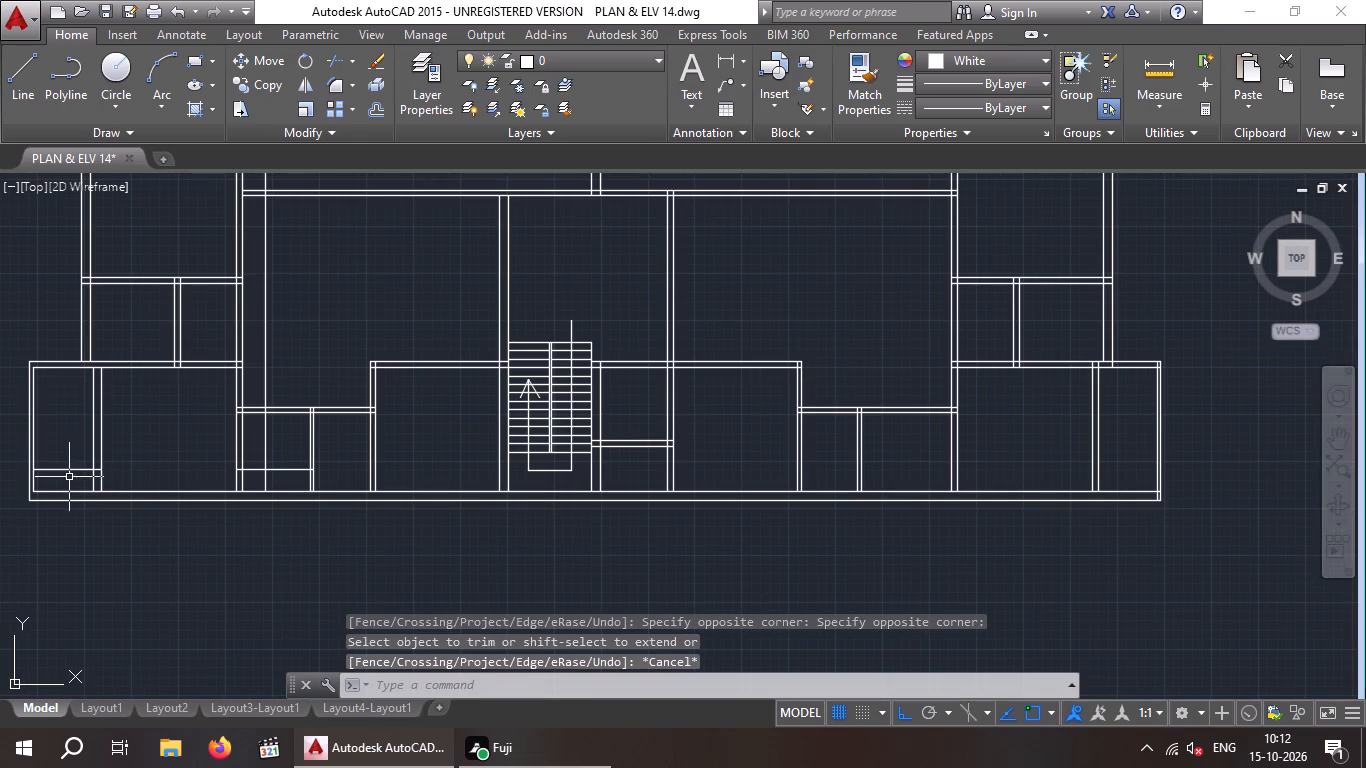
left_click(69, 477)
left_click(47, 448)
key("Delete")
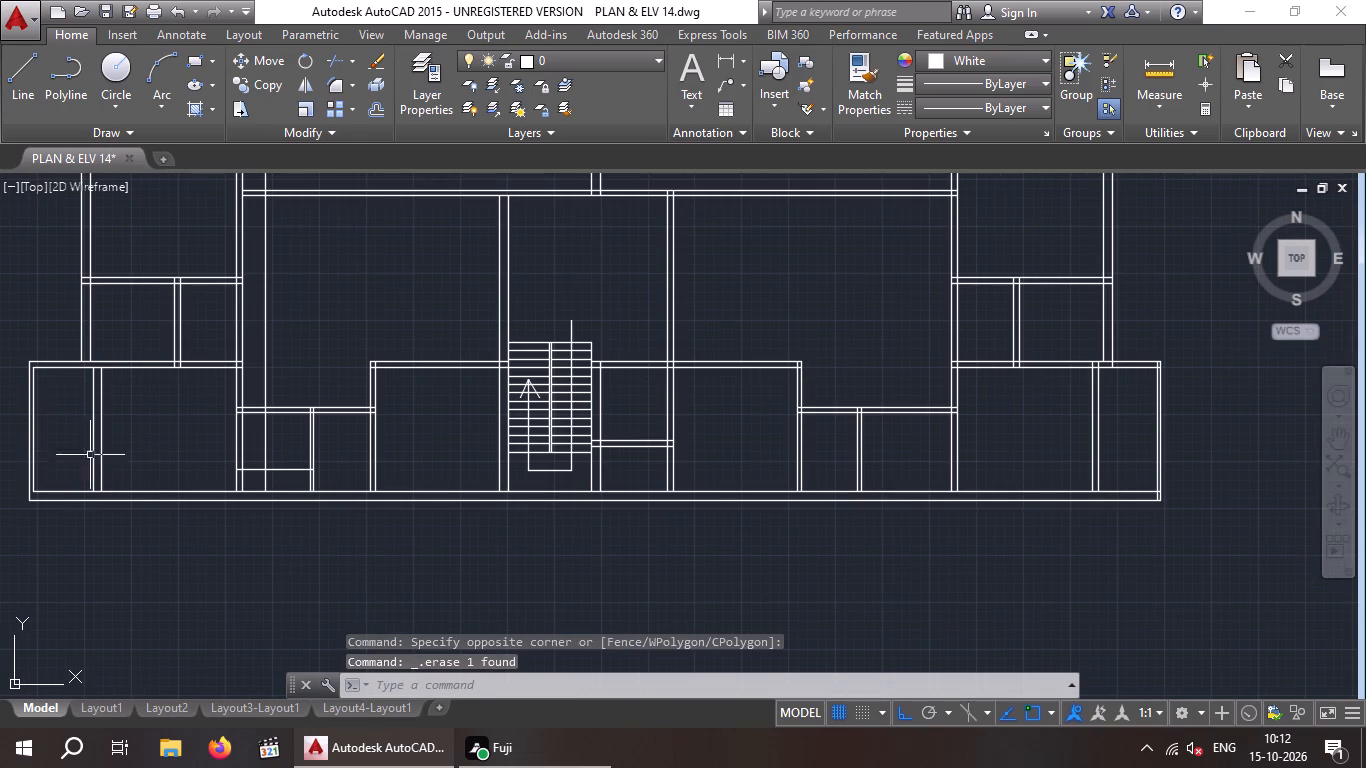
key("Escape")
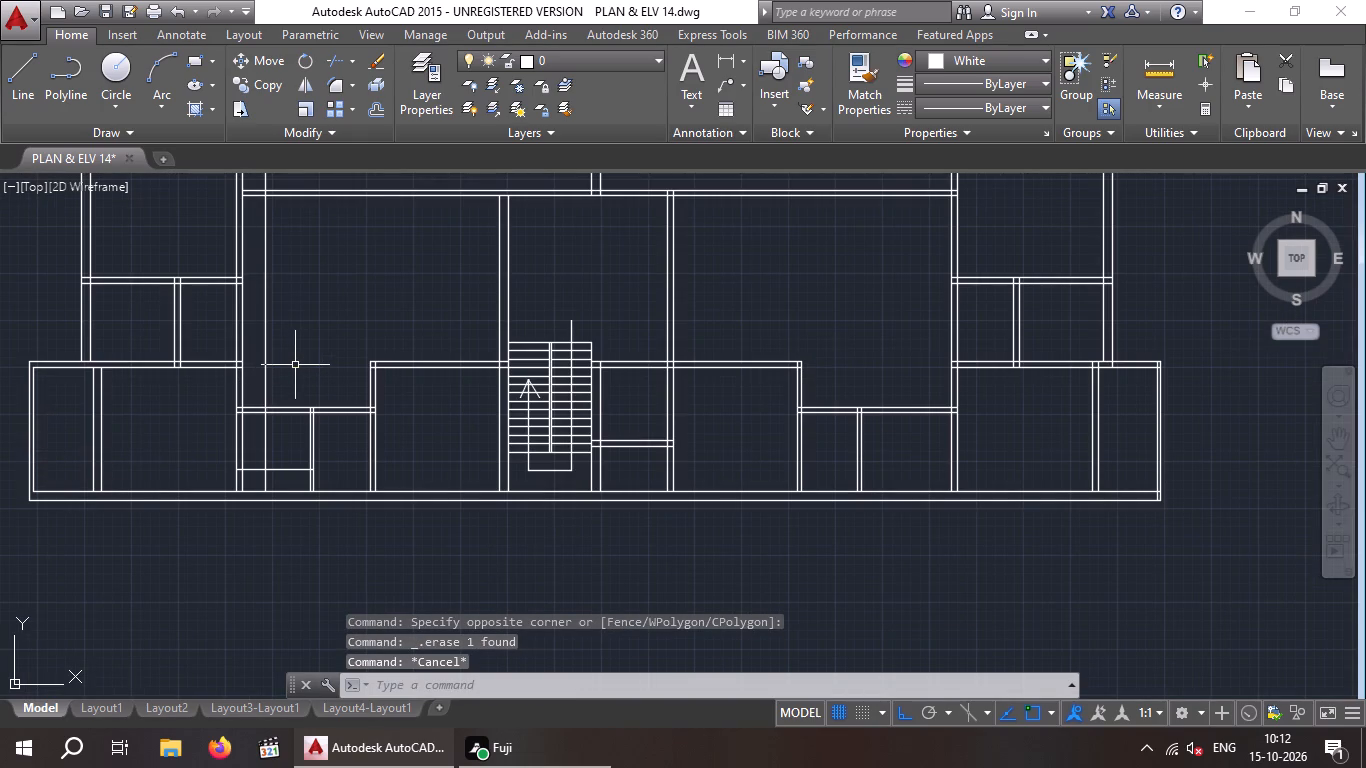
Trim the vertical offset line above the small lower-left room and erase its remaining part in the plan's upper half.
type("TR")
key("space")
key("space")
left_click_drag(306, 352, 272, 387)
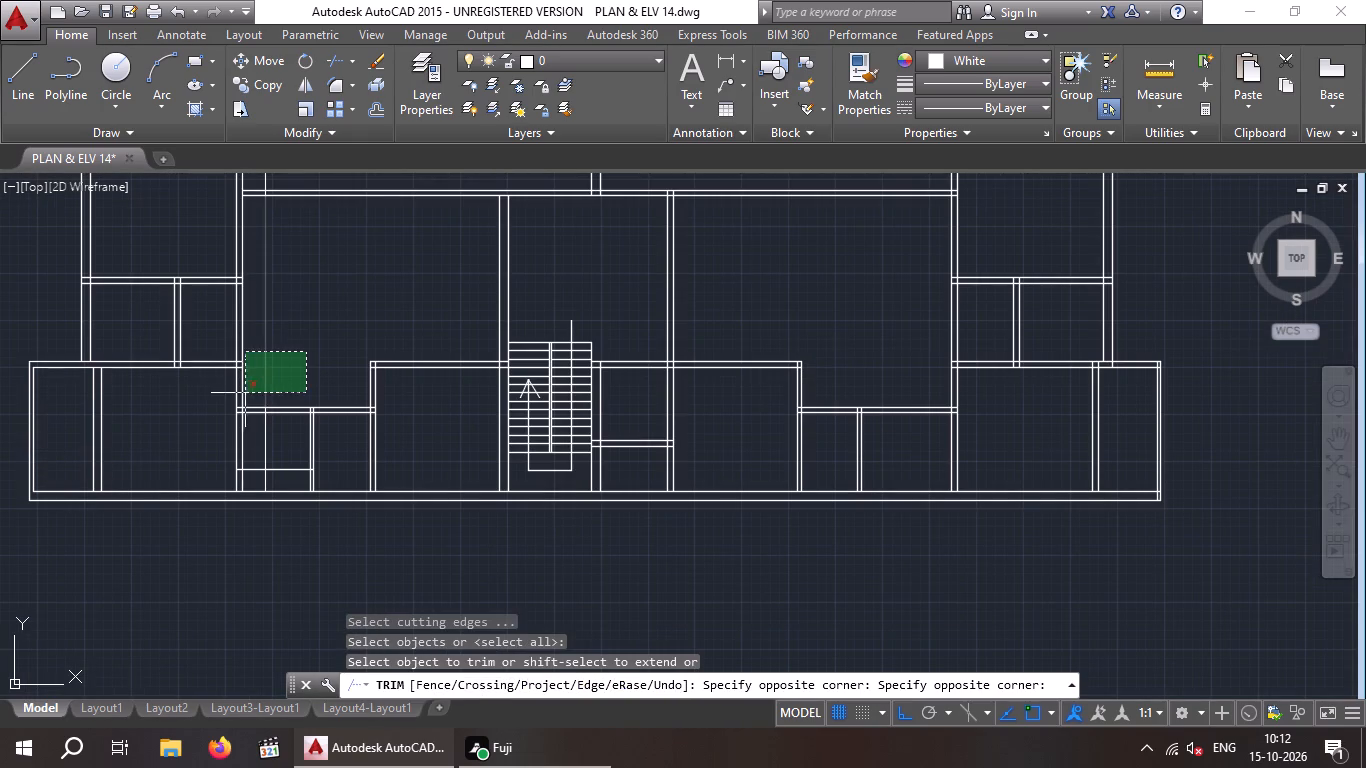
left_click(259, 389)
scroll(286, 369, "down", 1)
middle_click_drag(286, 368, 223, 589)
key("Escape")
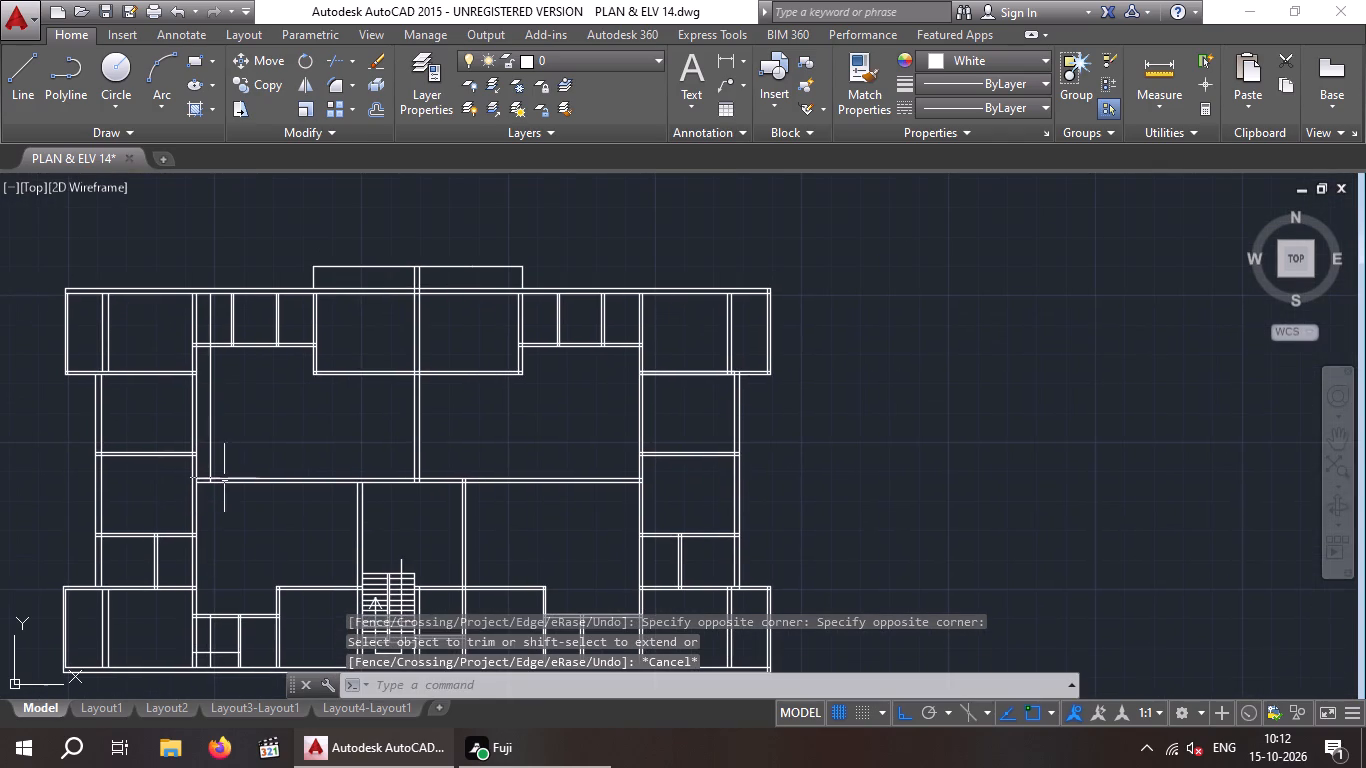
left_click_drag(250, 410, 229, 446)
left_click(206, 451)
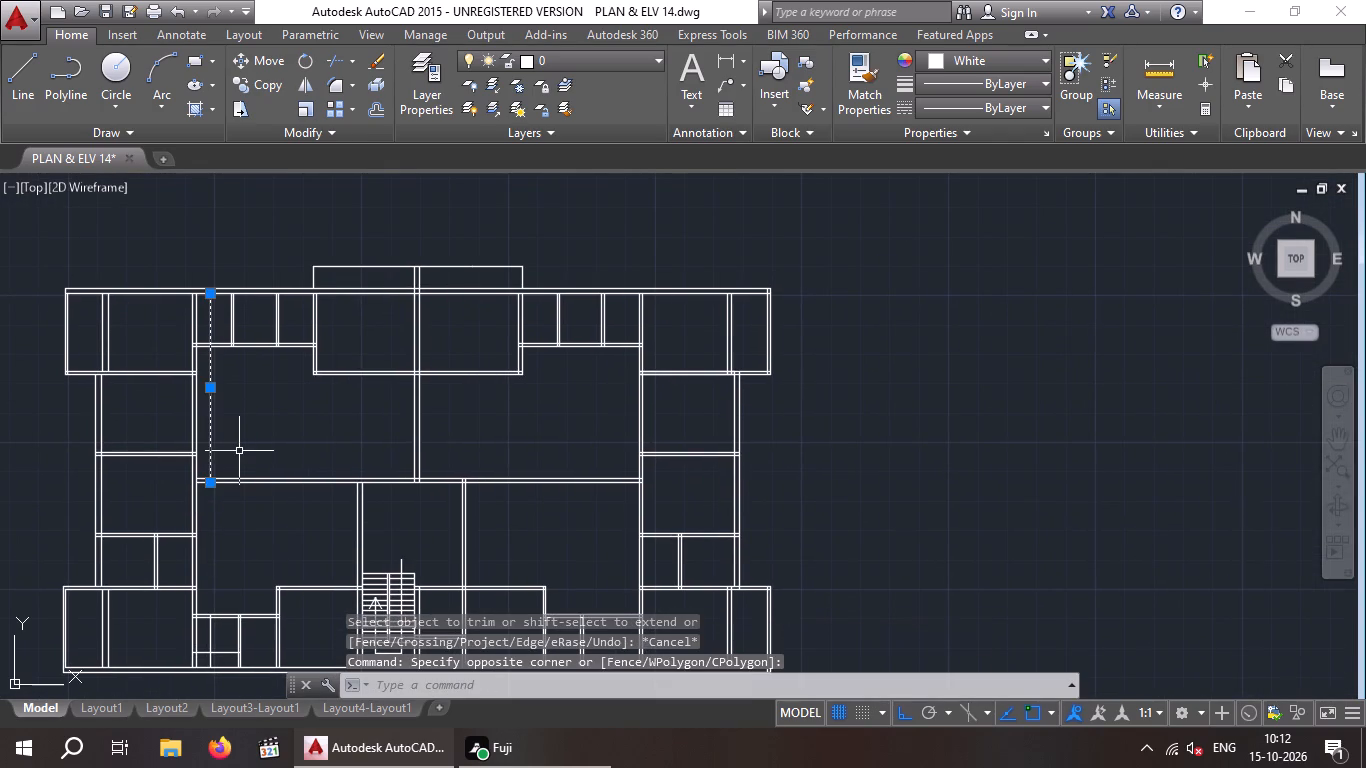
key("Delete")
Trim the two offset lines in the small lower-left room to a clean corner, removing the stub inside the wall.
middle_click_drag(226, 506, 262, 440)
scroll(259, 463, "down", 1)
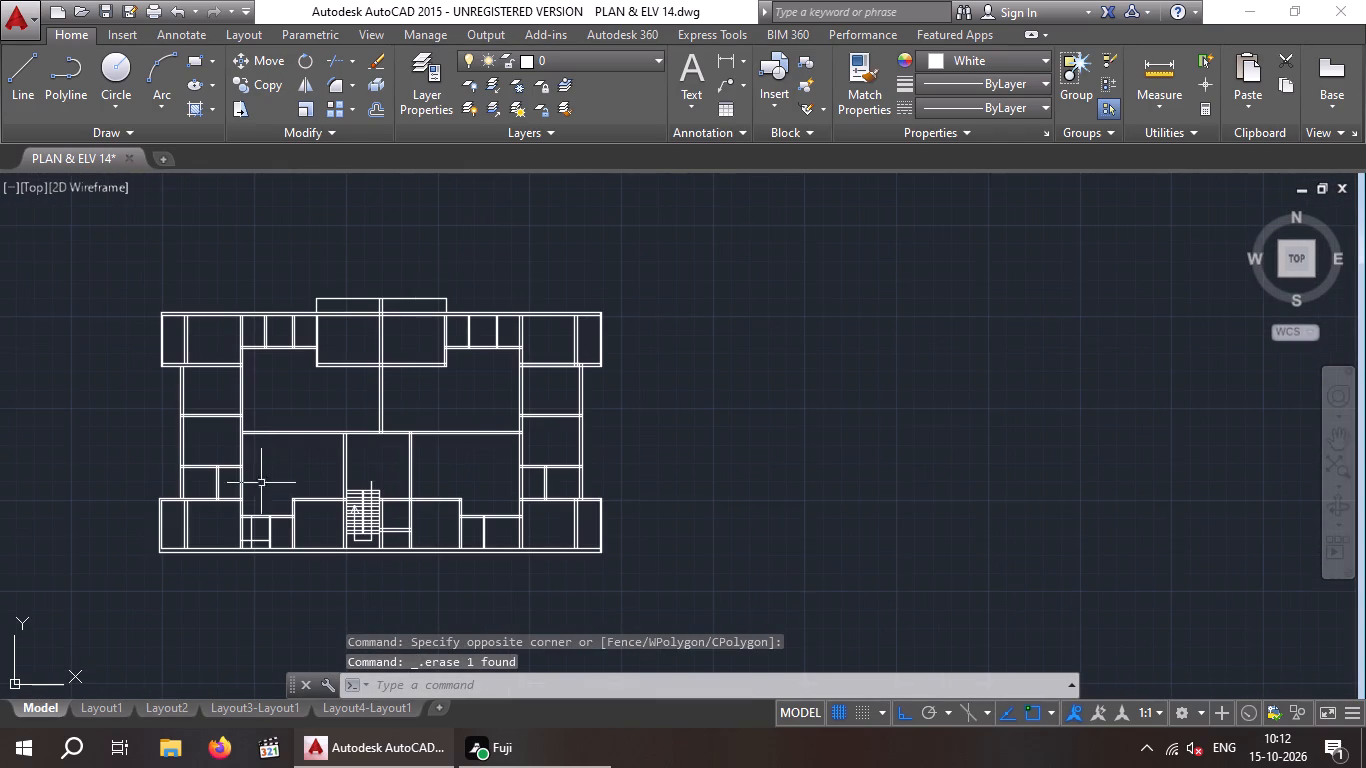
scroll(266, 530, "up", 3)
middle_click_drag(243, 552, 308, 469)
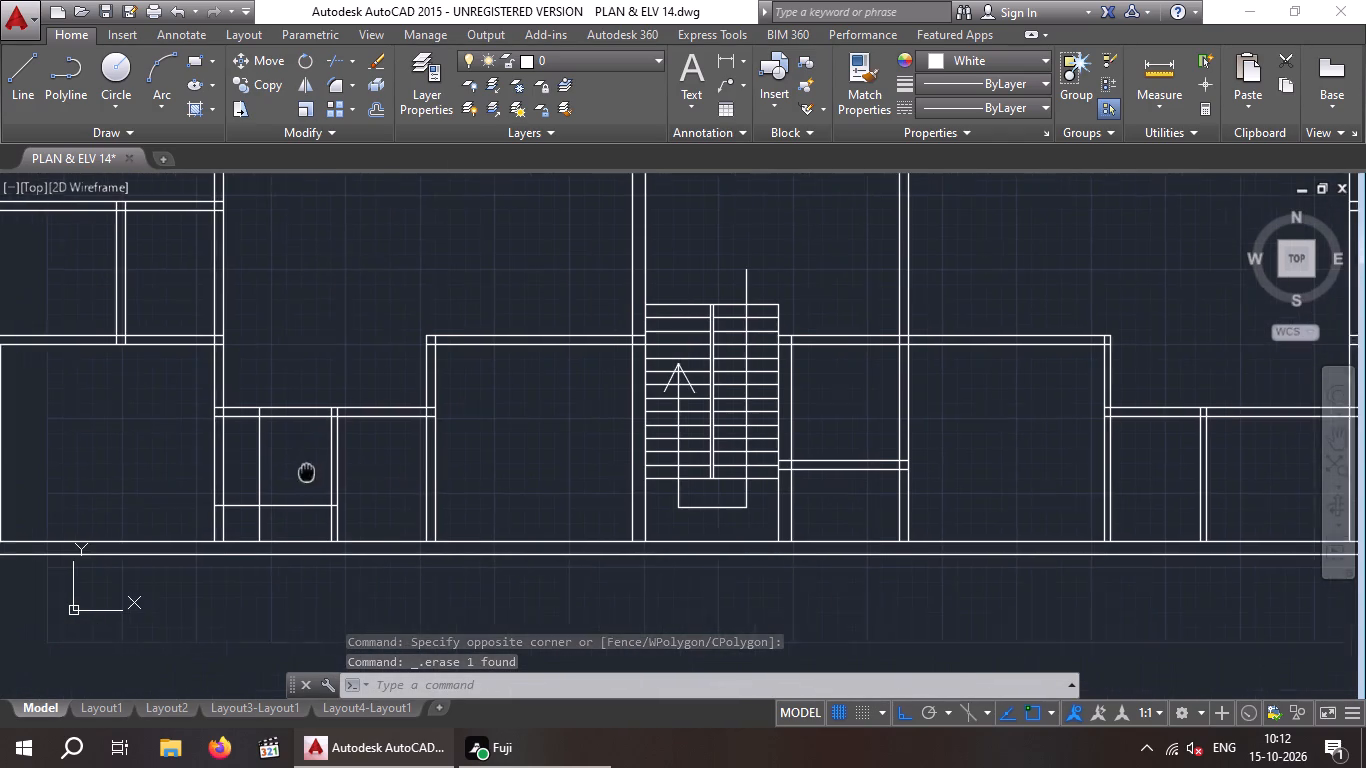
middle_click_drag(308, 469, 319, 455)
type("TR")
key("space")
key("space")
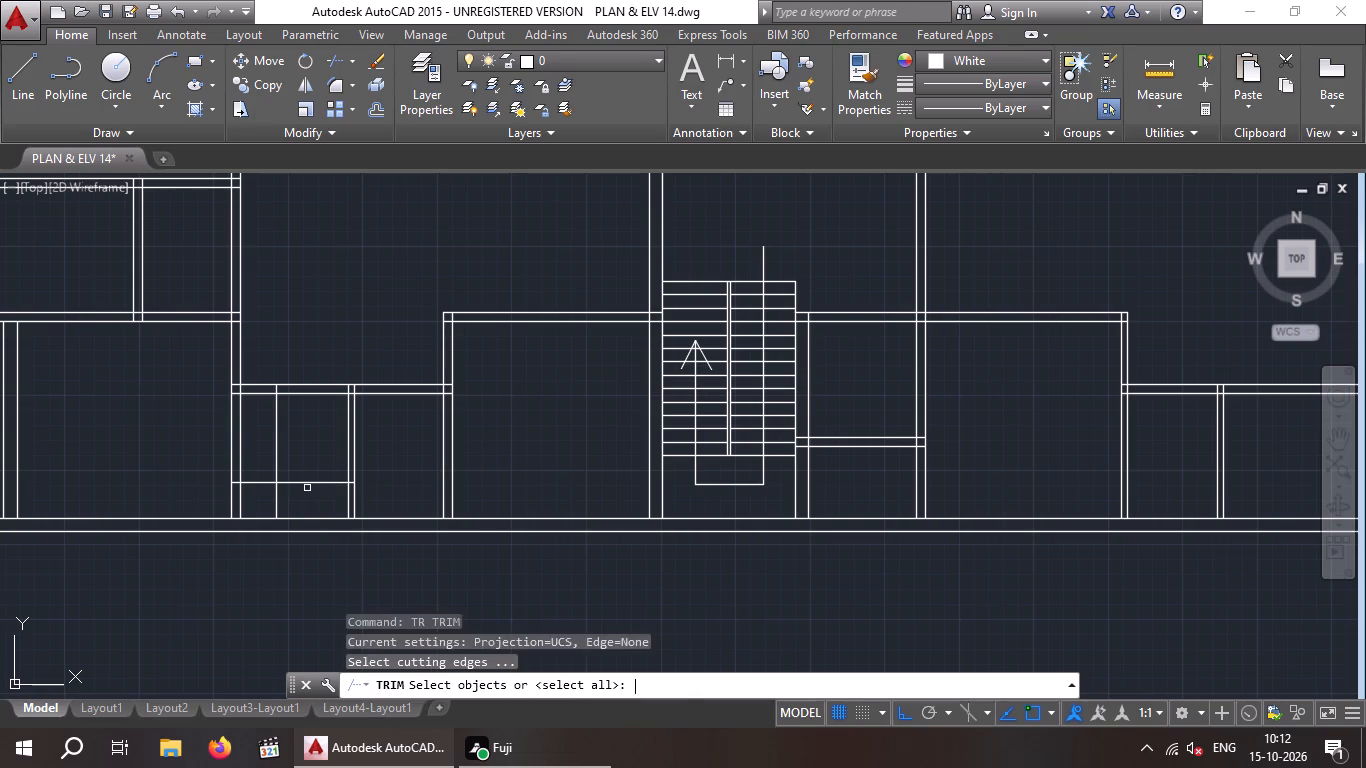
scroll(232, 485, "up", 4)
left_click(254, 507)
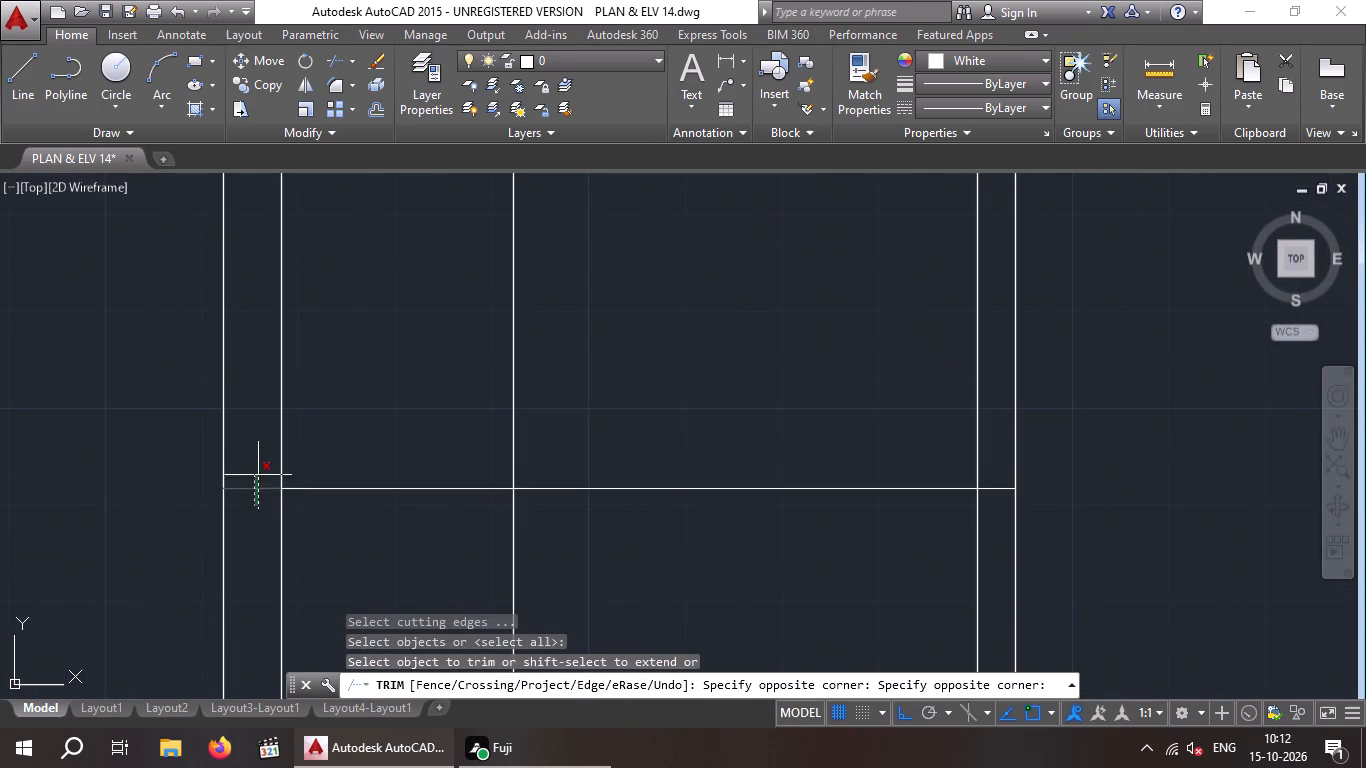
left_click(257, 465)
left_click_drag(576, 544, 525, 556)
left_click(489, 555)
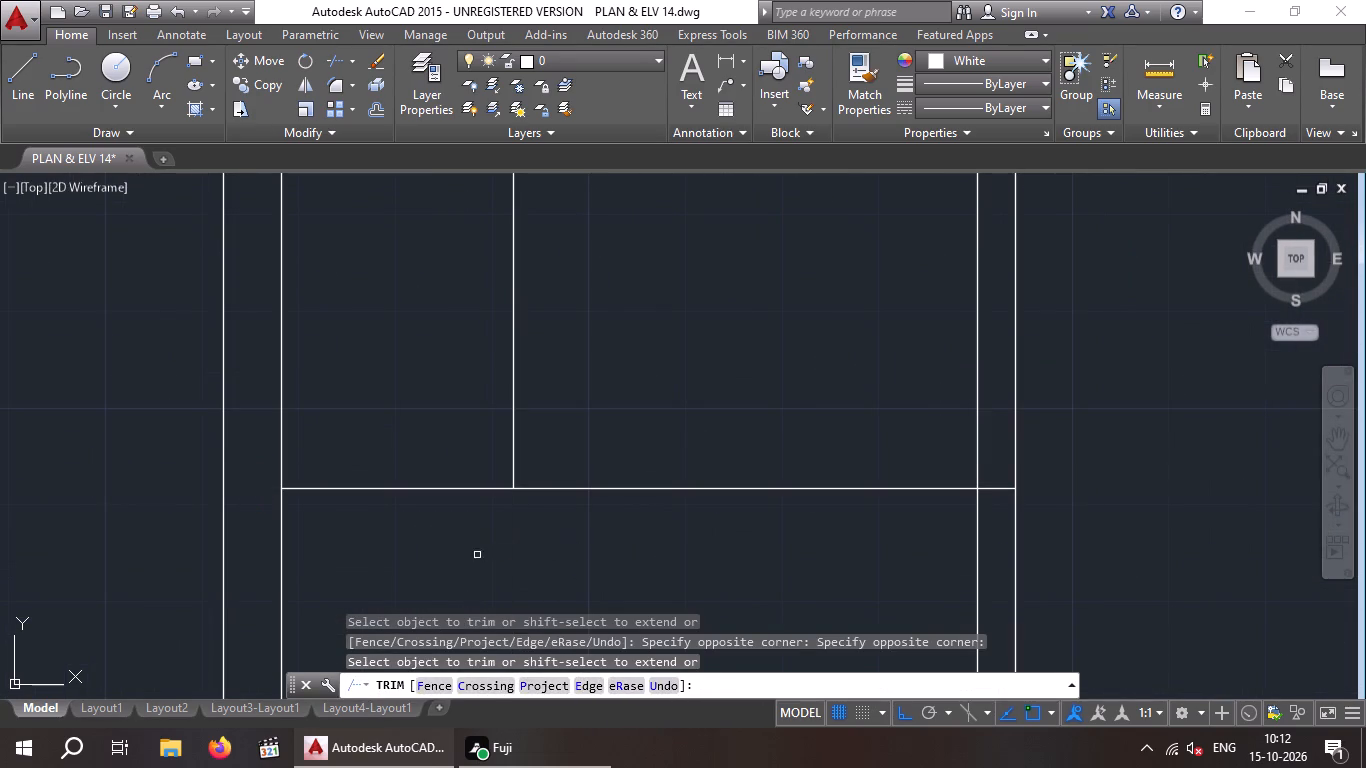
left_click_drag(477, 555, 466, 518)
left_click(453, 455)
Trim both lines of the small room's upper wall between the vertical offset line and the partition to open the recess.
scroll(453, 455, "down", 3)
middle_click_drag(521, 387, 454, 408)
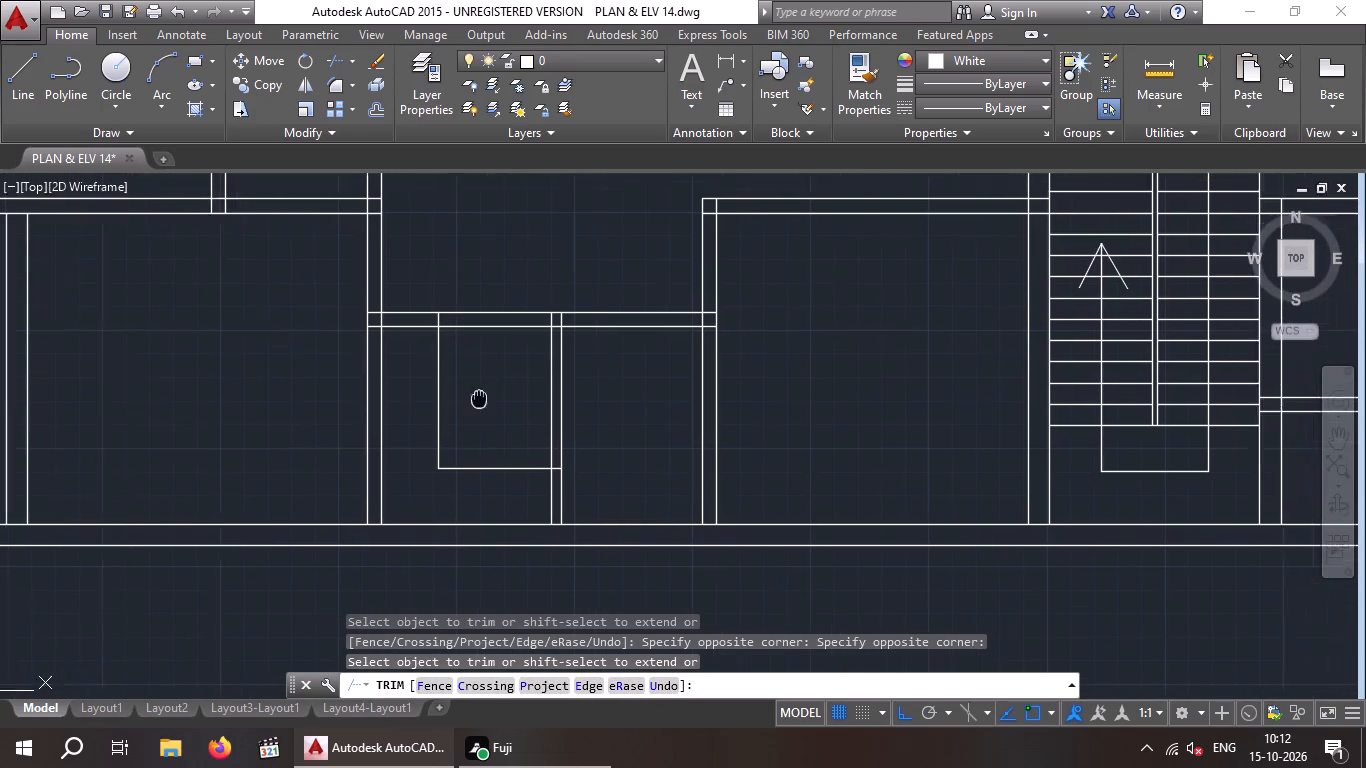
middle_click_drag(454, 408, 411, 422)
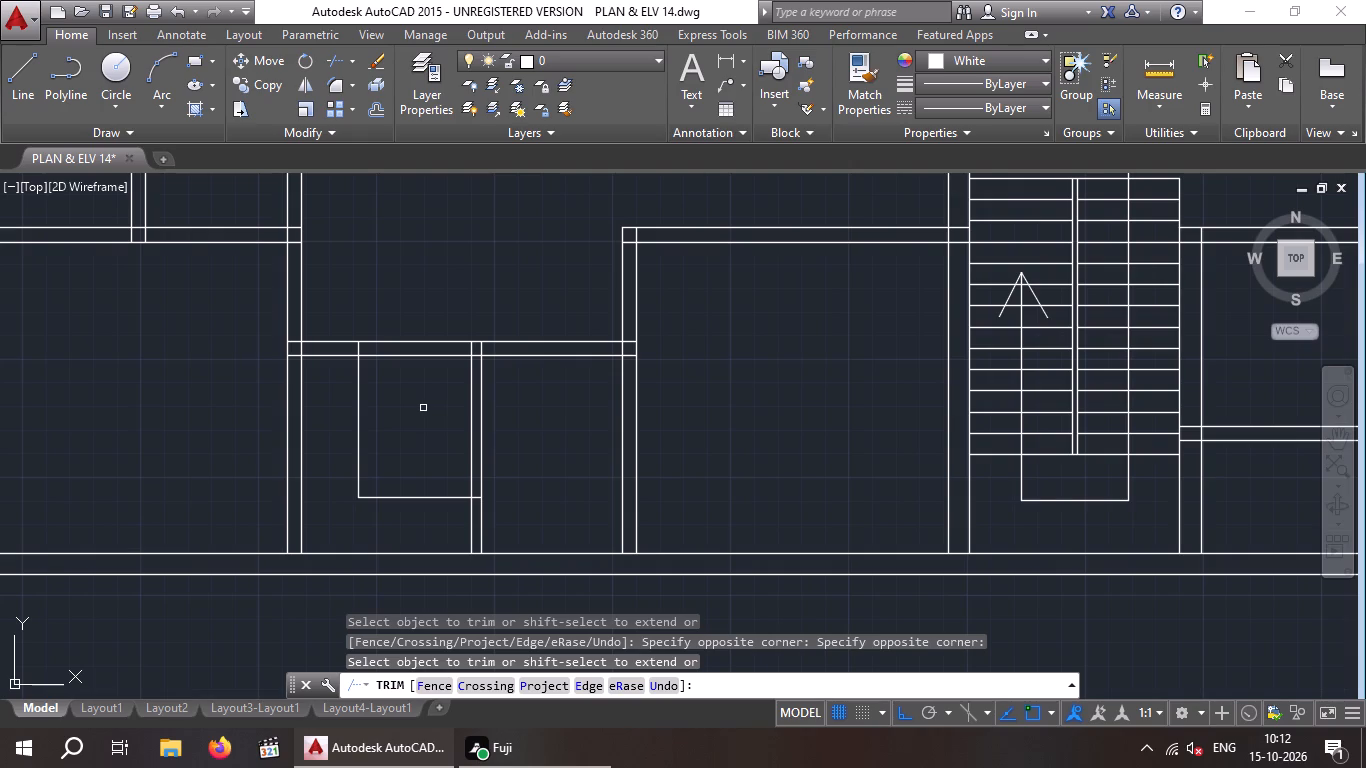
left_click(423, 408)
left_click(419, 329)
scroll(422, 326, "down", 1)
middle_click_drag(421, 348, 398, 394)
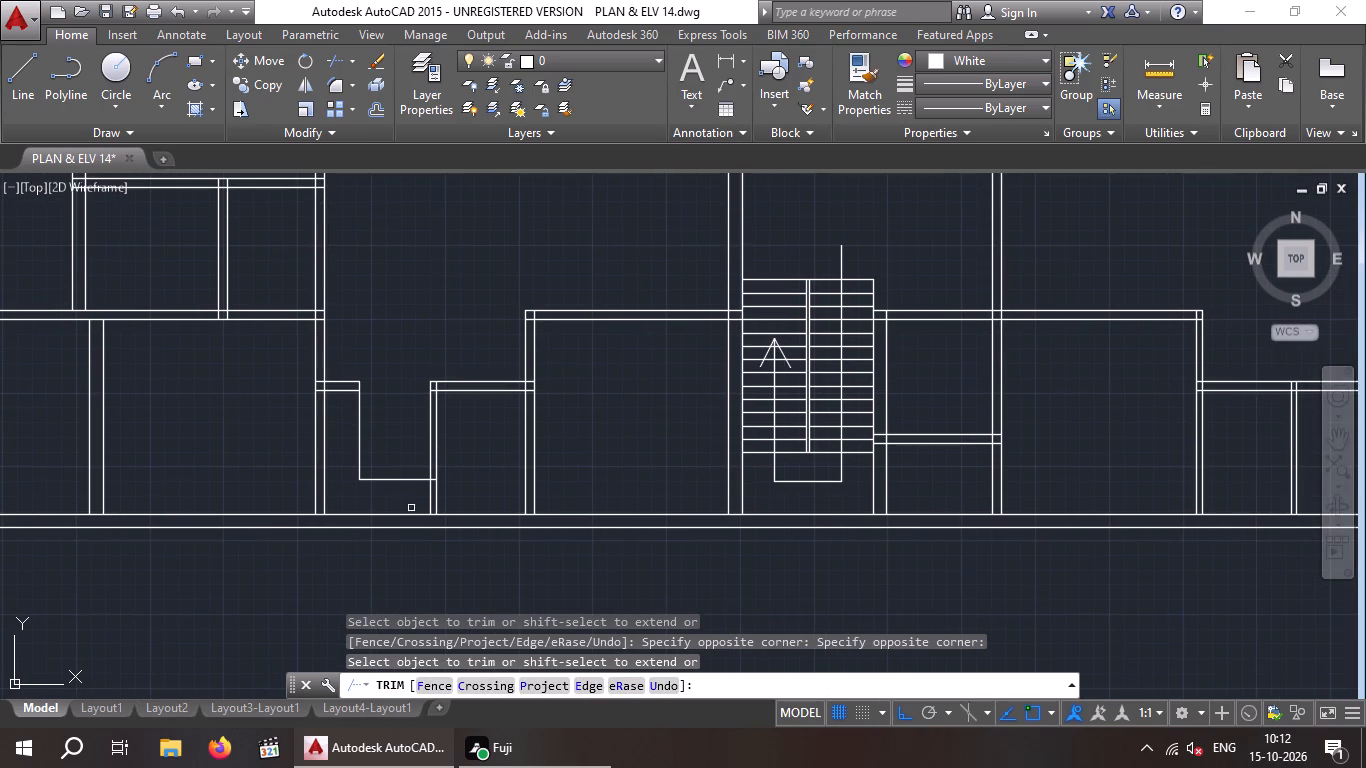
middle_click_drag(493, 570, 409, 549)
key("Escape")
Offset the bottom wall's inner line and the right wall line 2' into the matching small room right of the staircase.
scroll(517, 545, "down", 1)
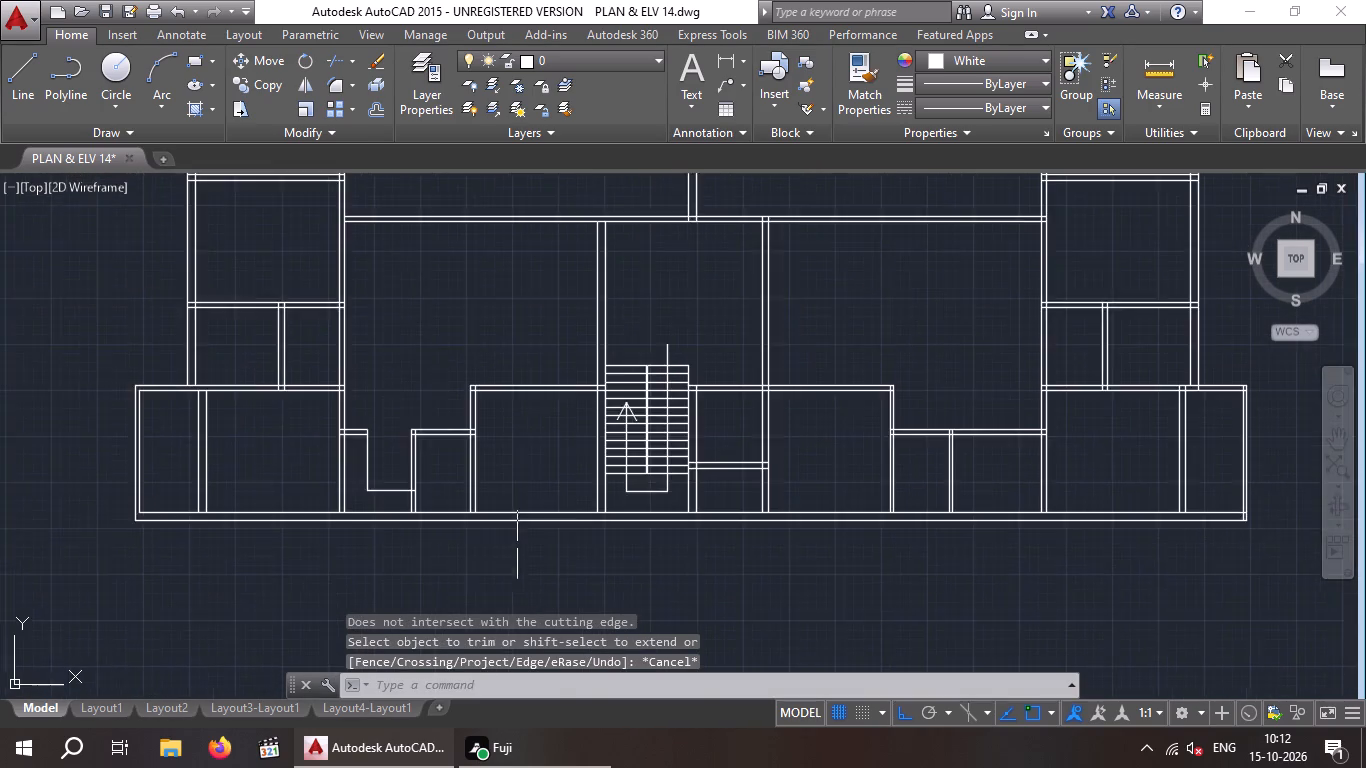
middle_click_drag(517, 543, 268, 514)
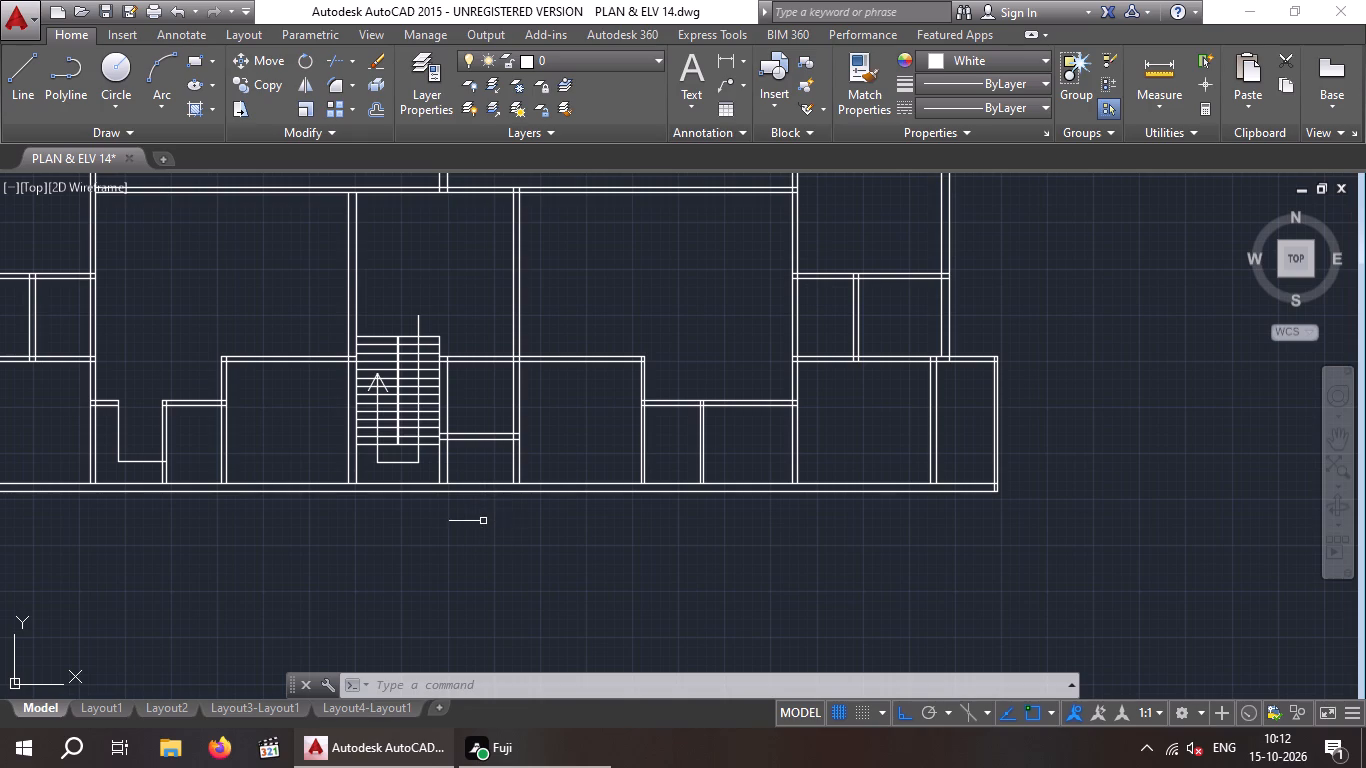
key("o")
key("Return")
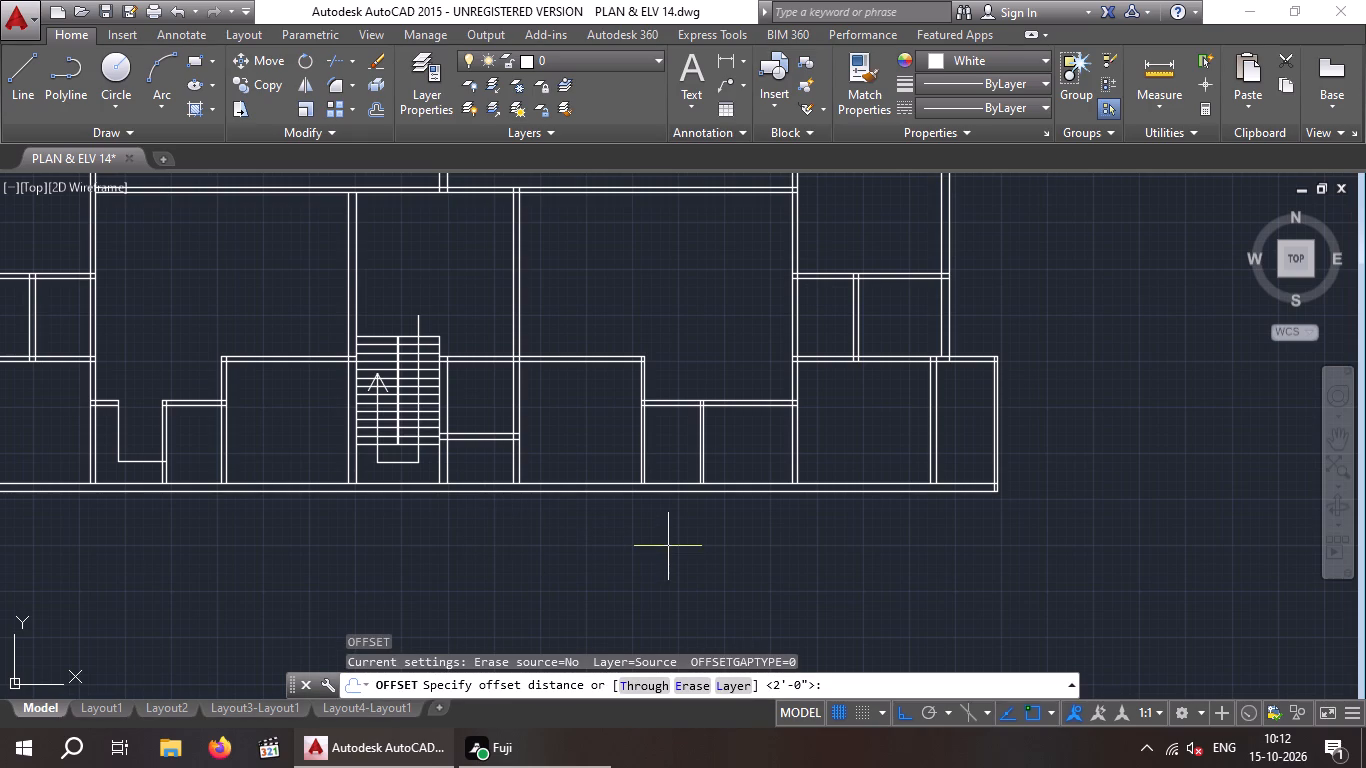
key("2")
key("apostrophe")
key("Return")
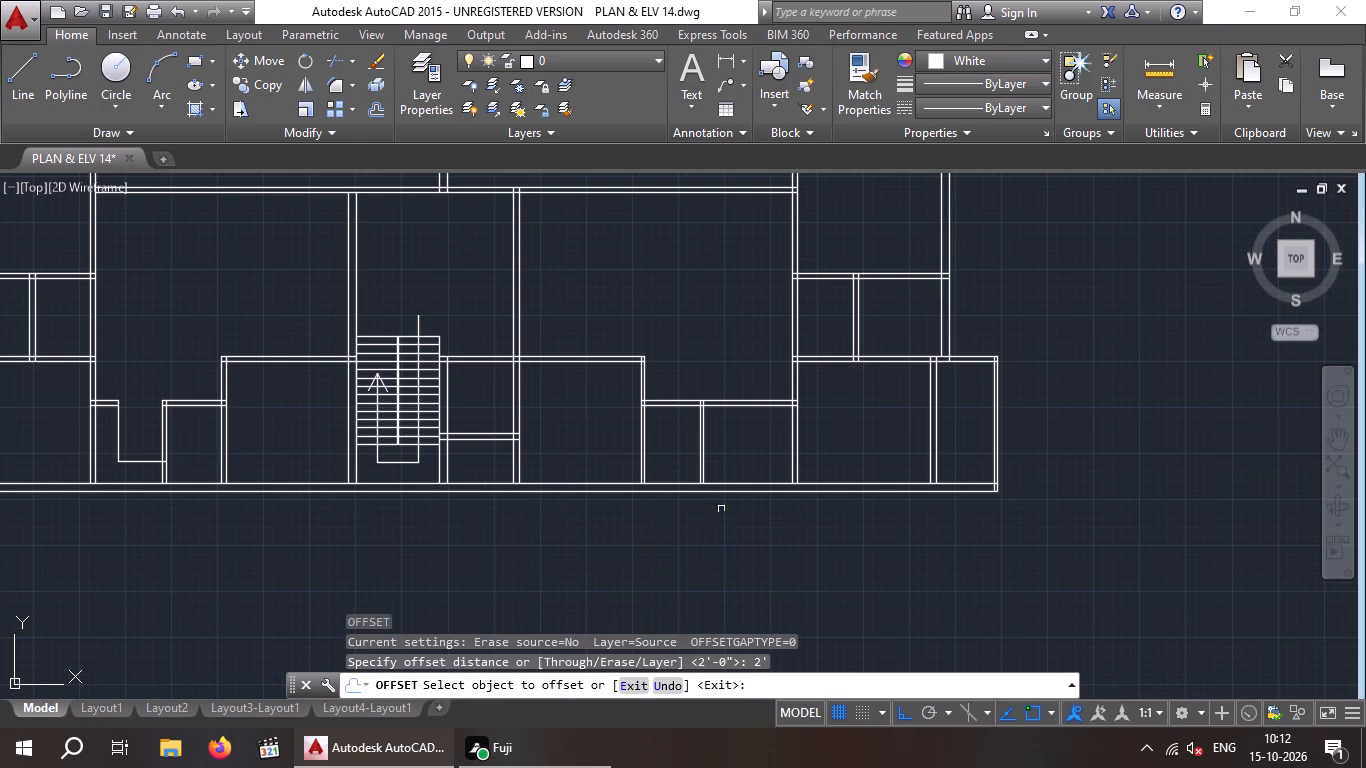
scroll(735, 500, "up", 1)
left_click(737, 477)
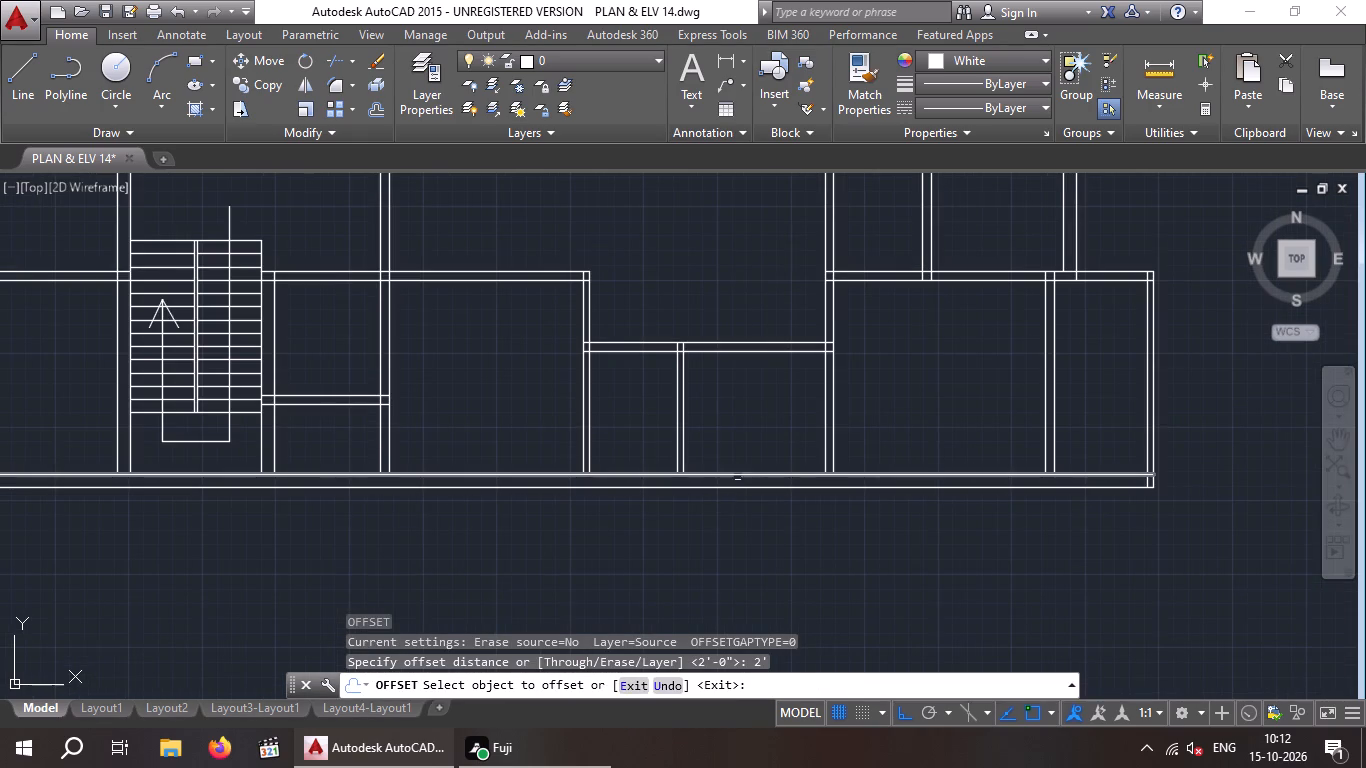
left_click(736, 450)
left_click_drag(826, 416, 813, 417)
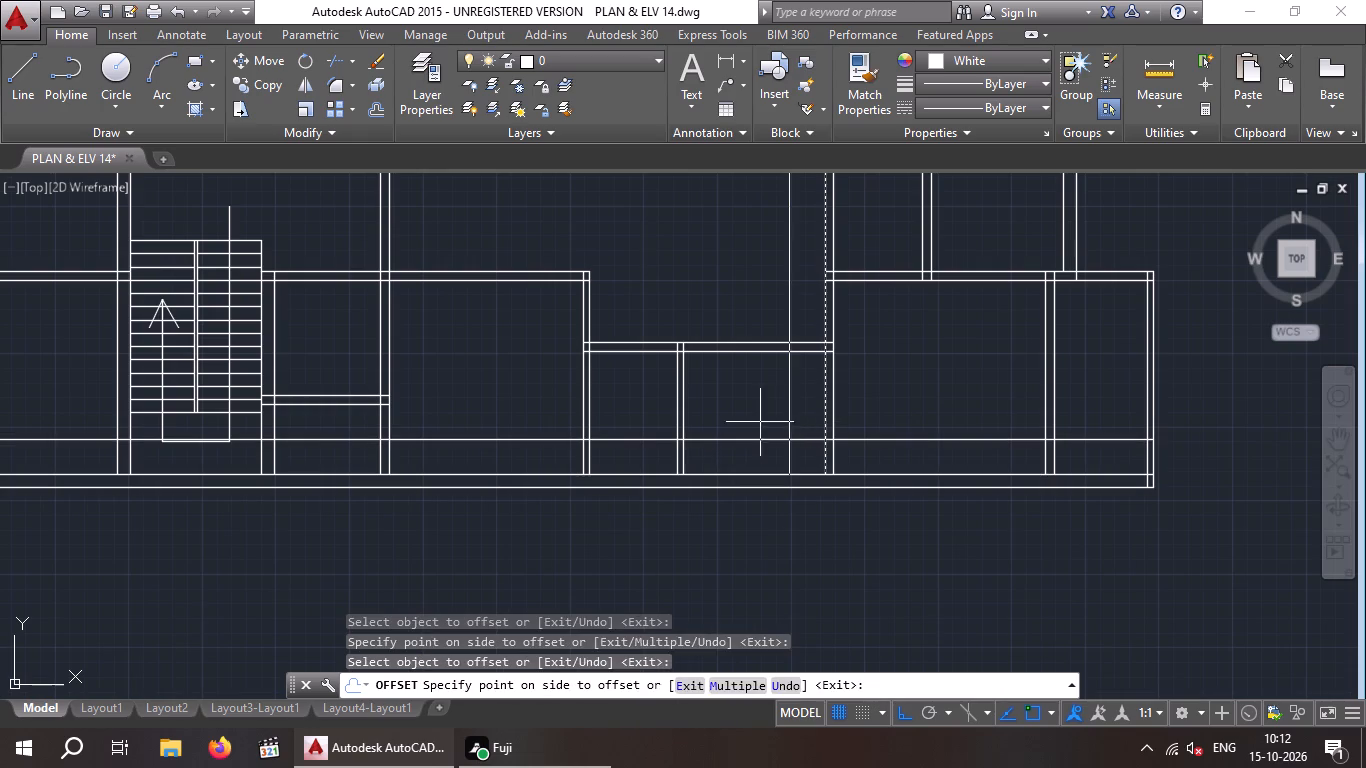
left_click(760, 422)
scroll(760, 422, "down", 1)
middle_click_drag(740, 482, 729, 510)
key("Escape")
key("Escape")
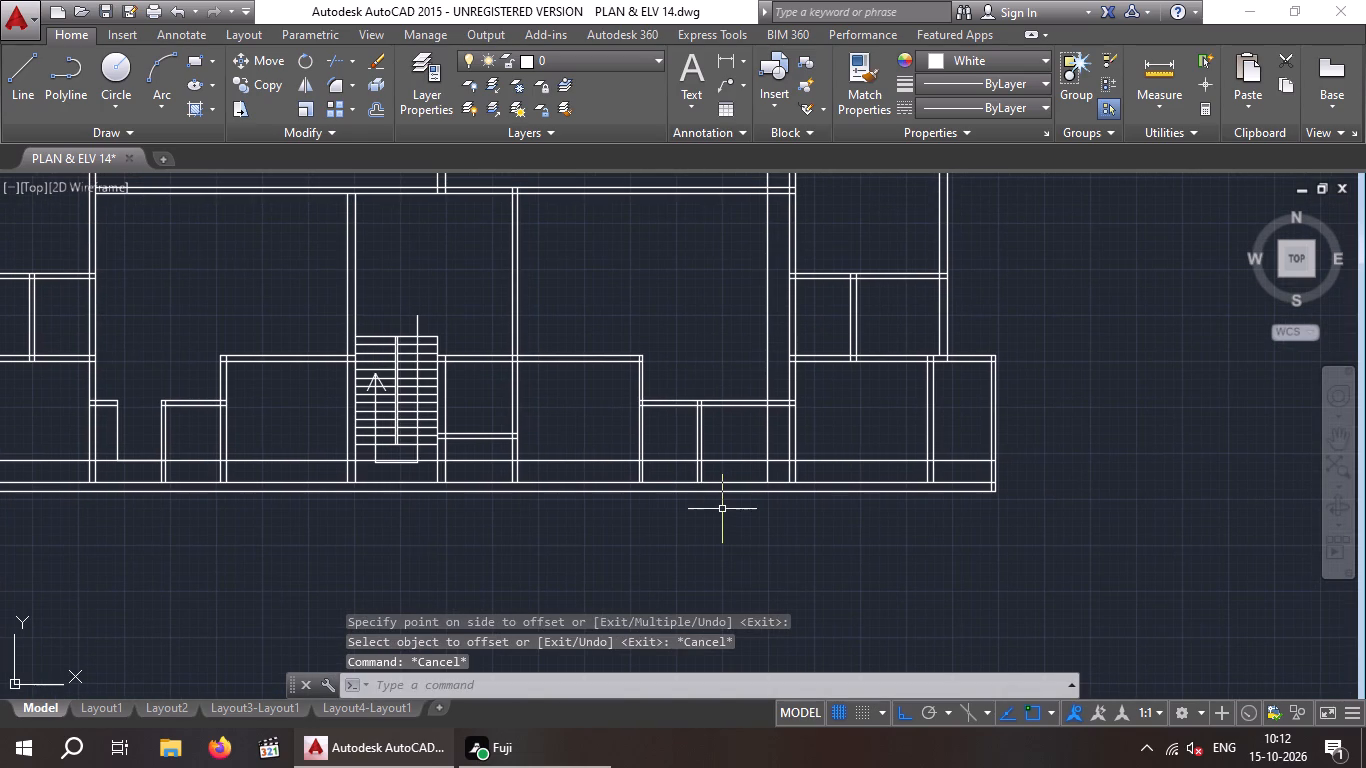
Trim the new horizontal offset line on both sides of the small lower-right room and the vertical offset line above it.
key("t")
key("r")
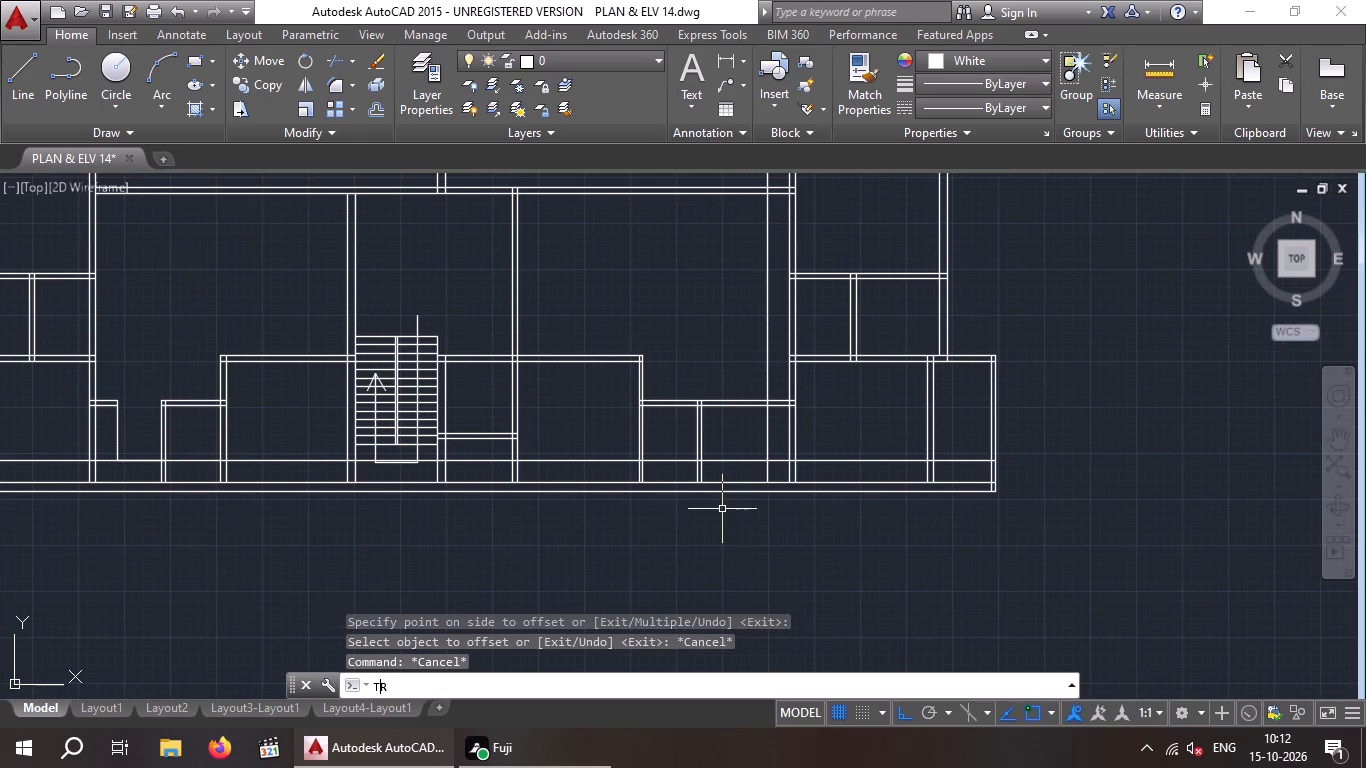
key("Escape")
key("Escape")
type("TR")
key("space")
key("space")
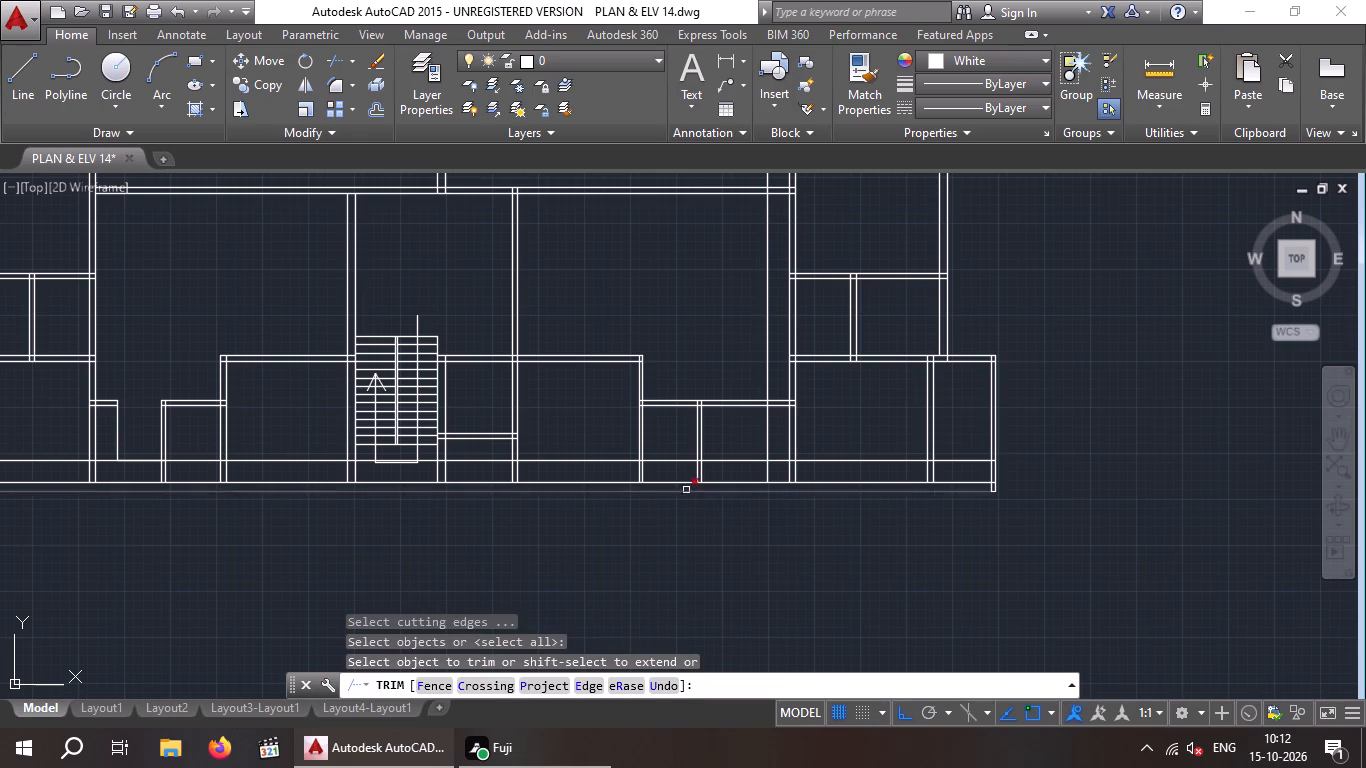
left_click(677, 464)
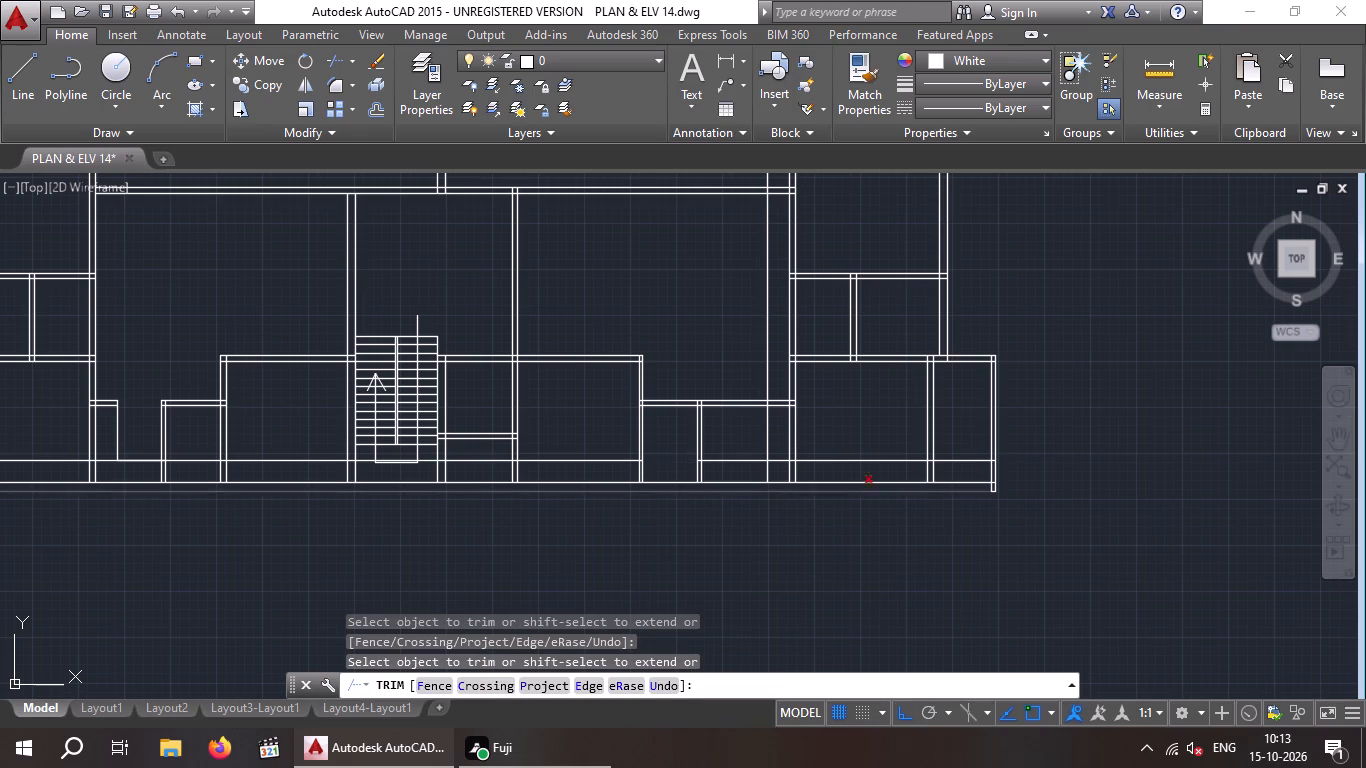
left_click(829, 462)
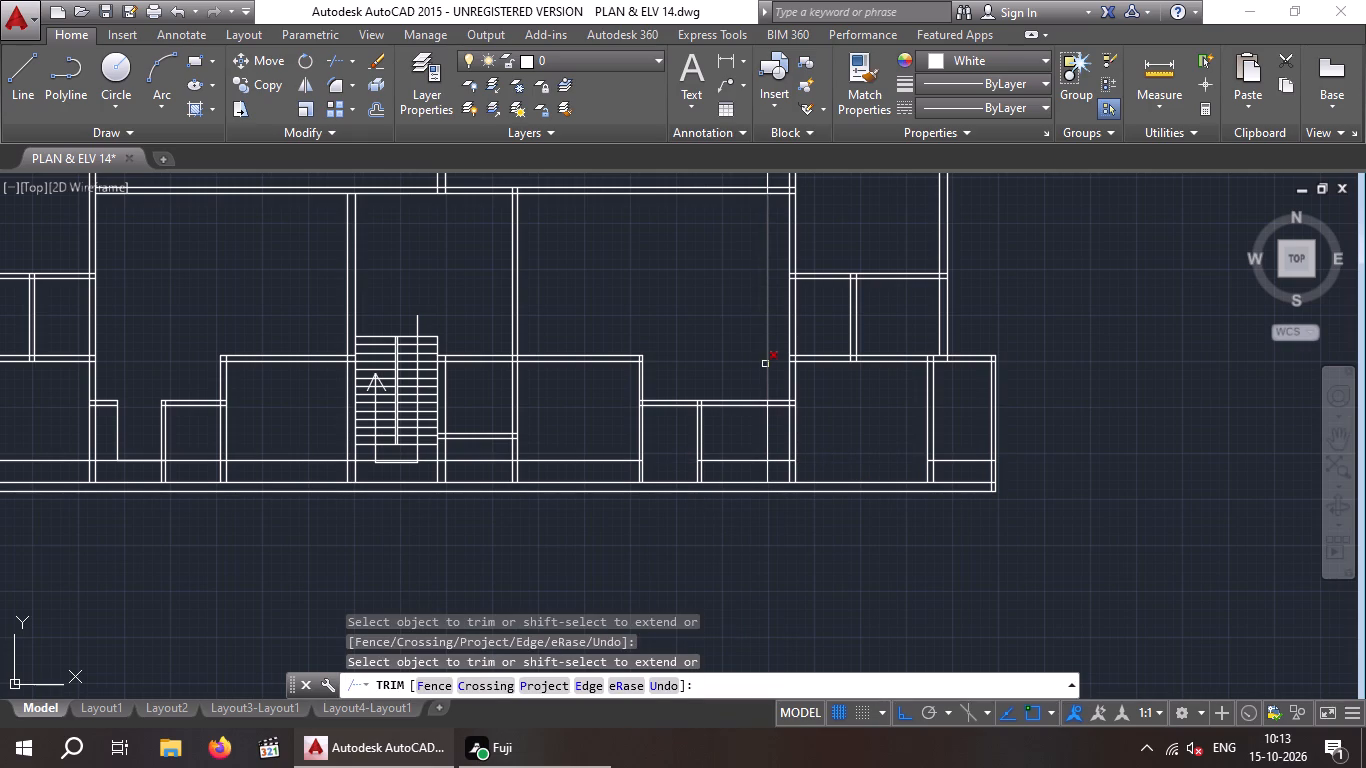
left_click(765, 364)
scroll(759, 363, "down", 1)
middle_click_drag(759, 363, 725, 474)
key("Escape")
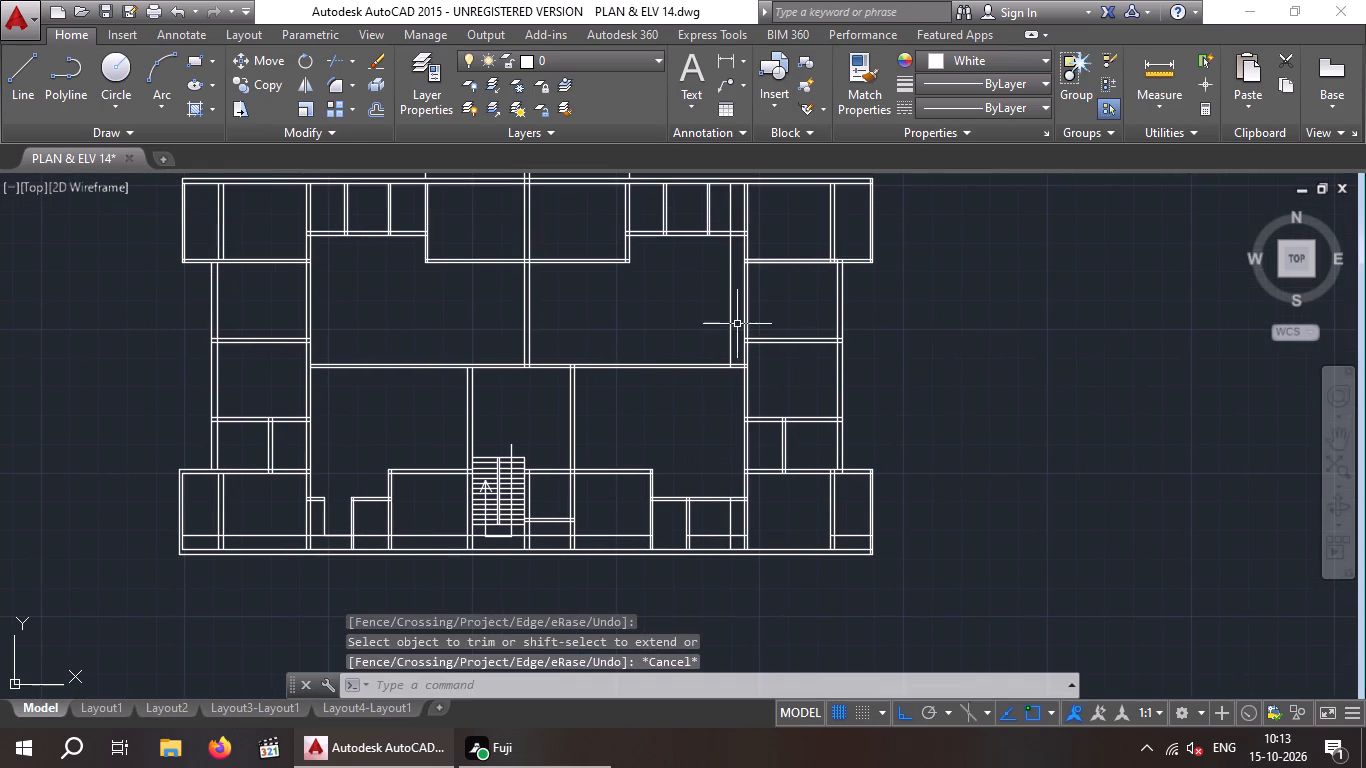
Erase the leftover vertical offset line in the plan's upper half and the horizontal remnants on both sides of the small lower-right room.
left_click(730, 323)
key("Delete")
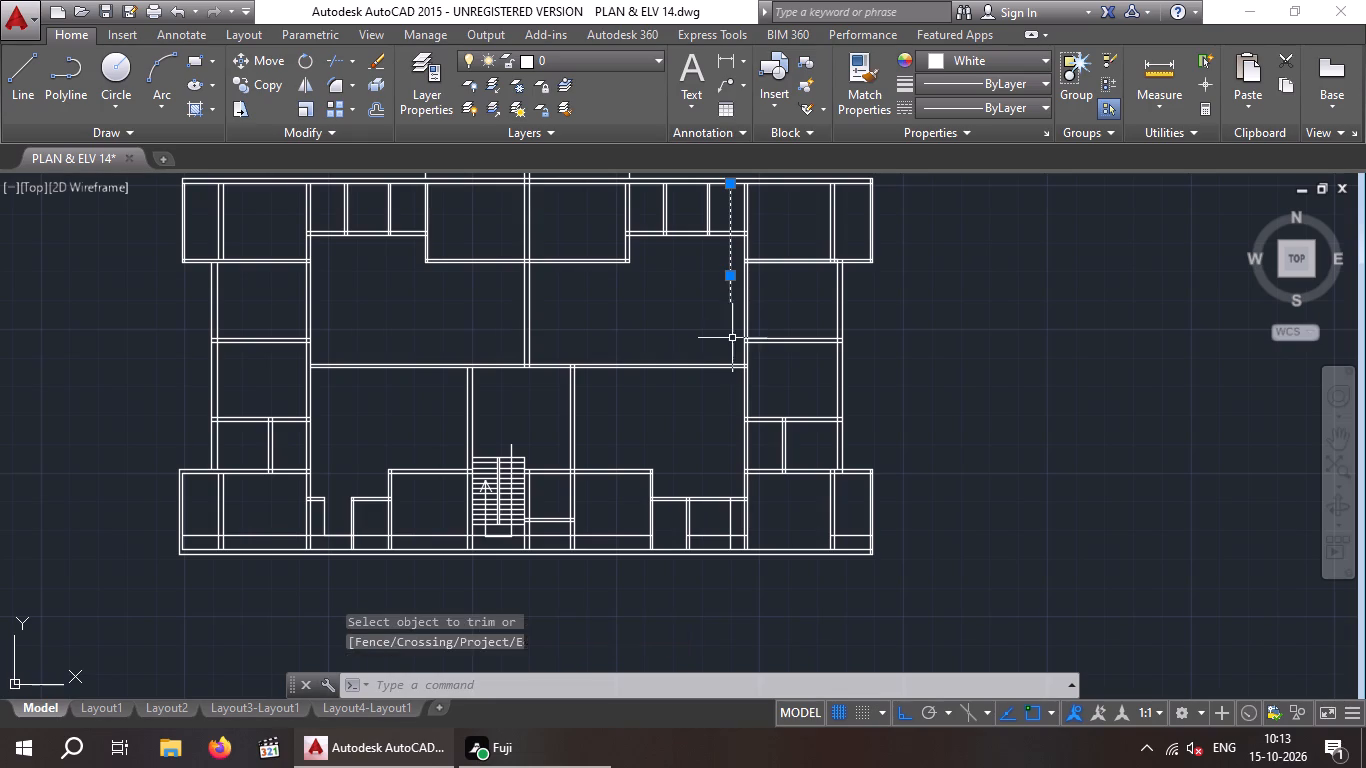
left_click(630, 534)
key("Delete")
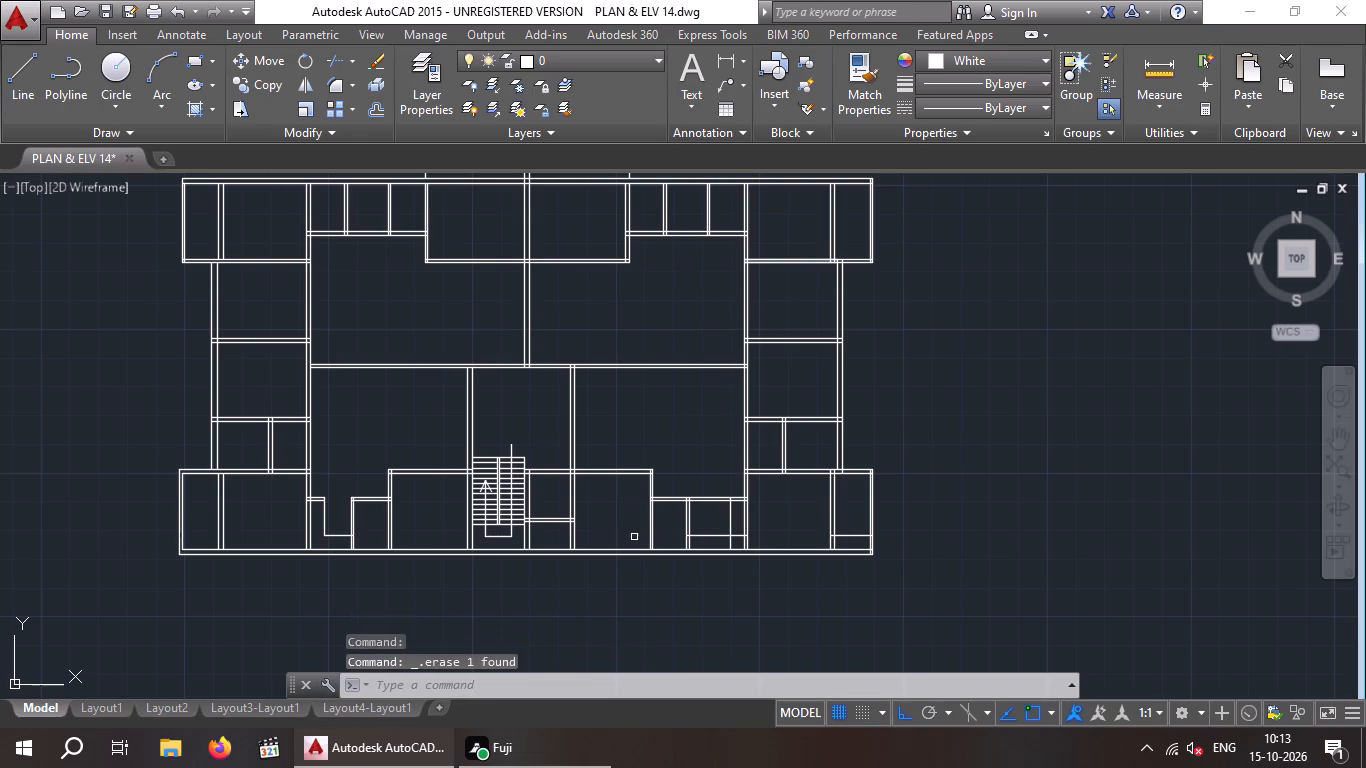
left_click(852, 538)
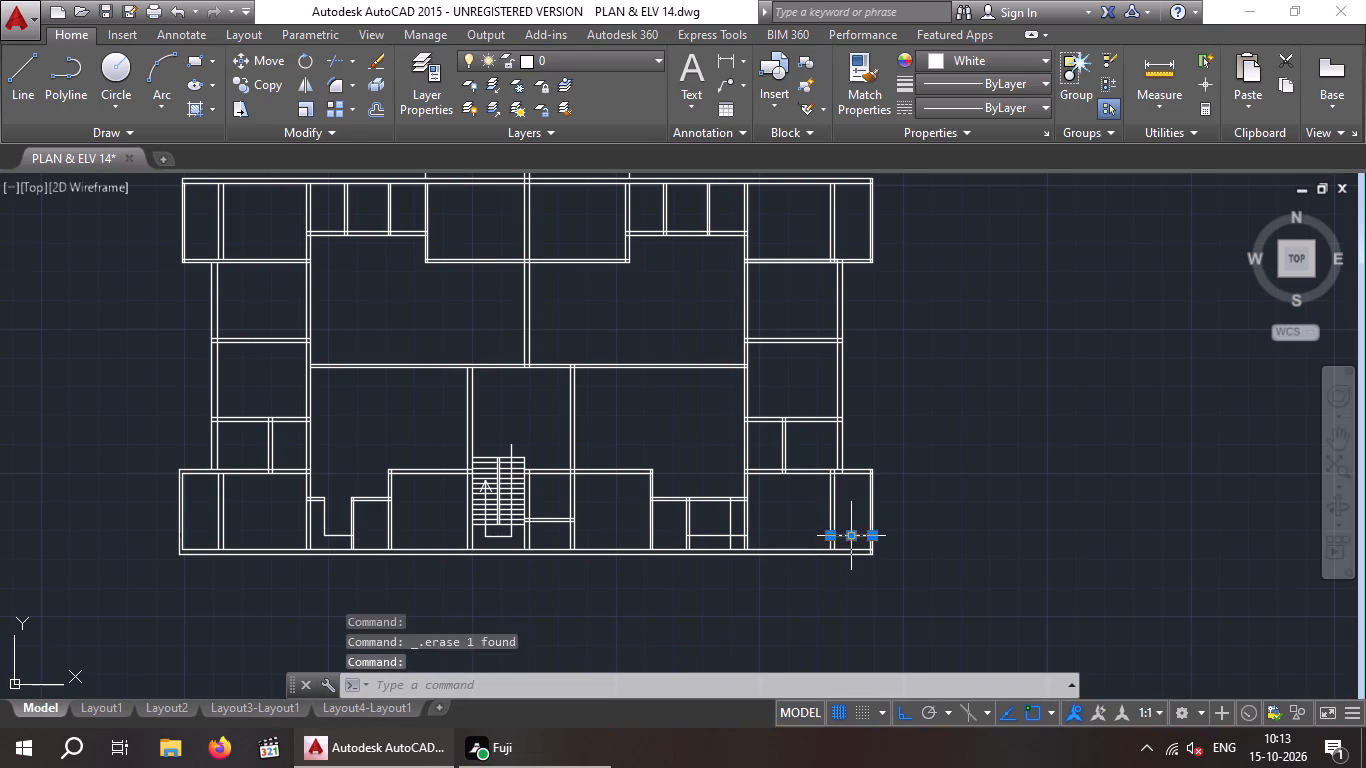
key("Delete")
Trim the two offset lines in the small lower-right room to a clean corner, removing the stub inside the right wall.
middle_click_drag(759, 535, 825, 483)
scroll(801, 480, "up", 3)
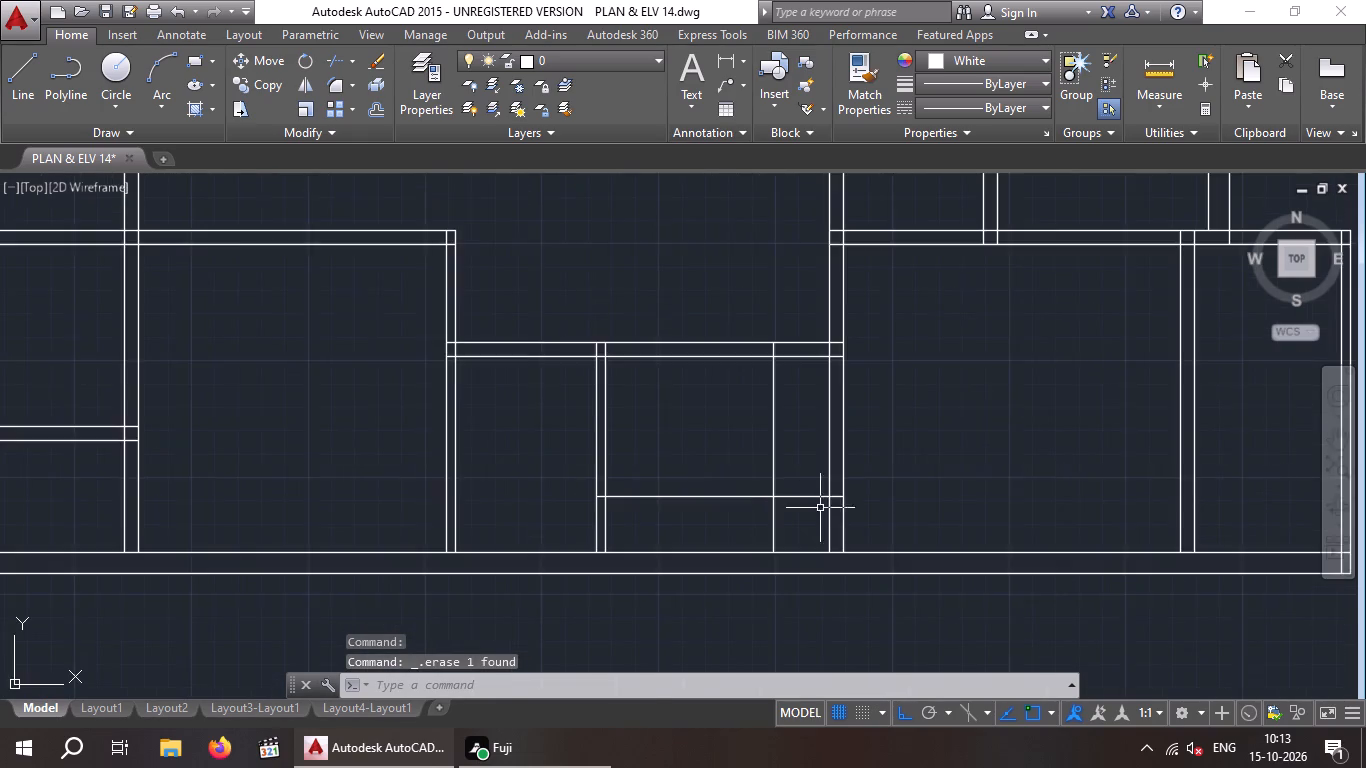
scroll(820, 508, "up", 2)
middle_click_drag(819, 505, 785, 459)
key("Escape")
key("Escape")
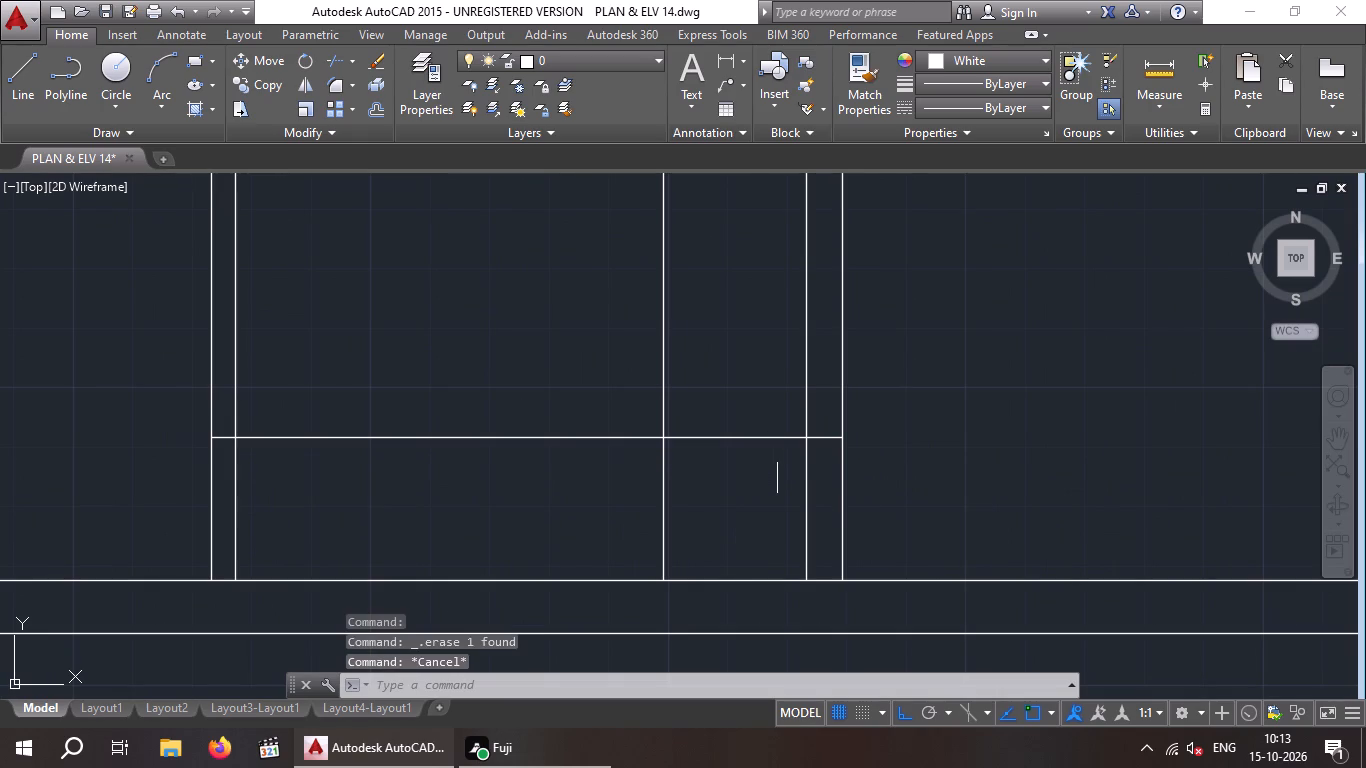
key("t")
key("r")
key("space")
key("space")
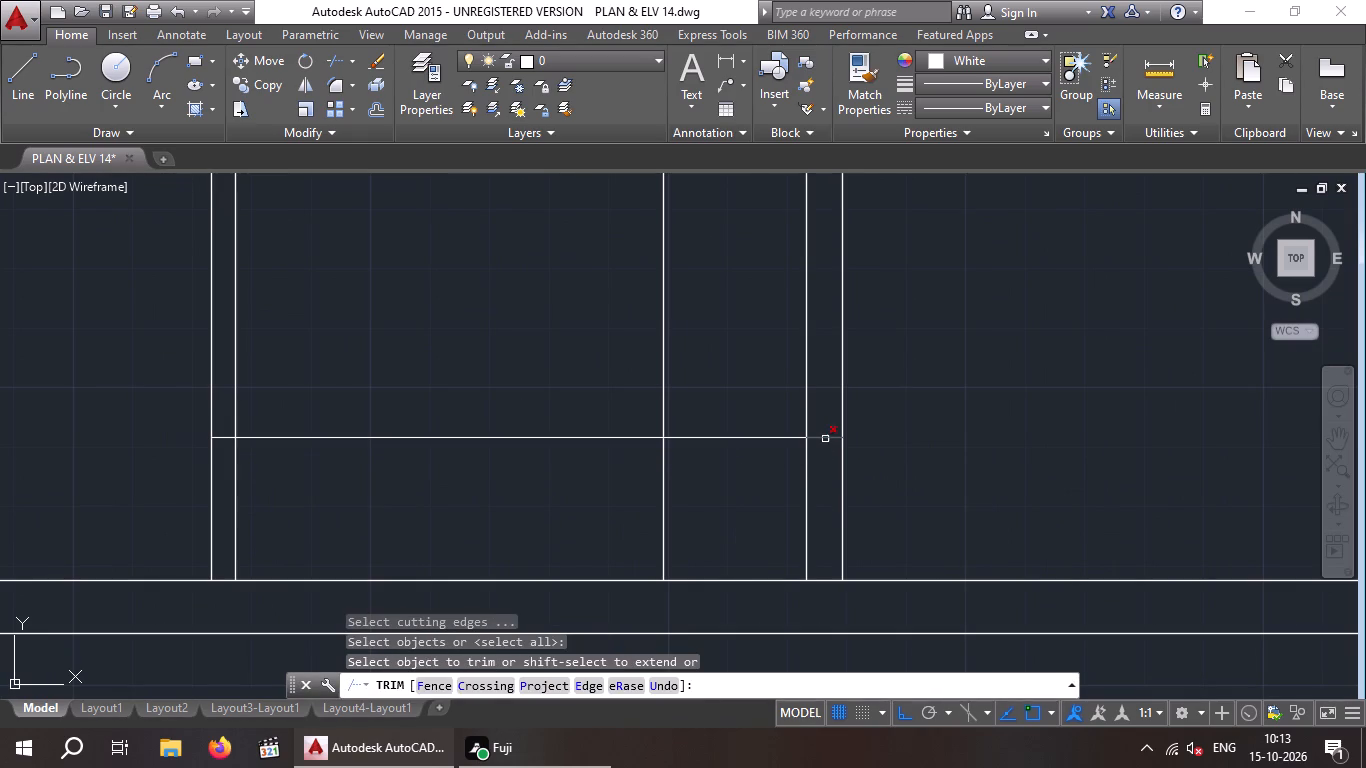
left_click(824, 437)
left_click_drag(750, 403, 767, 485)
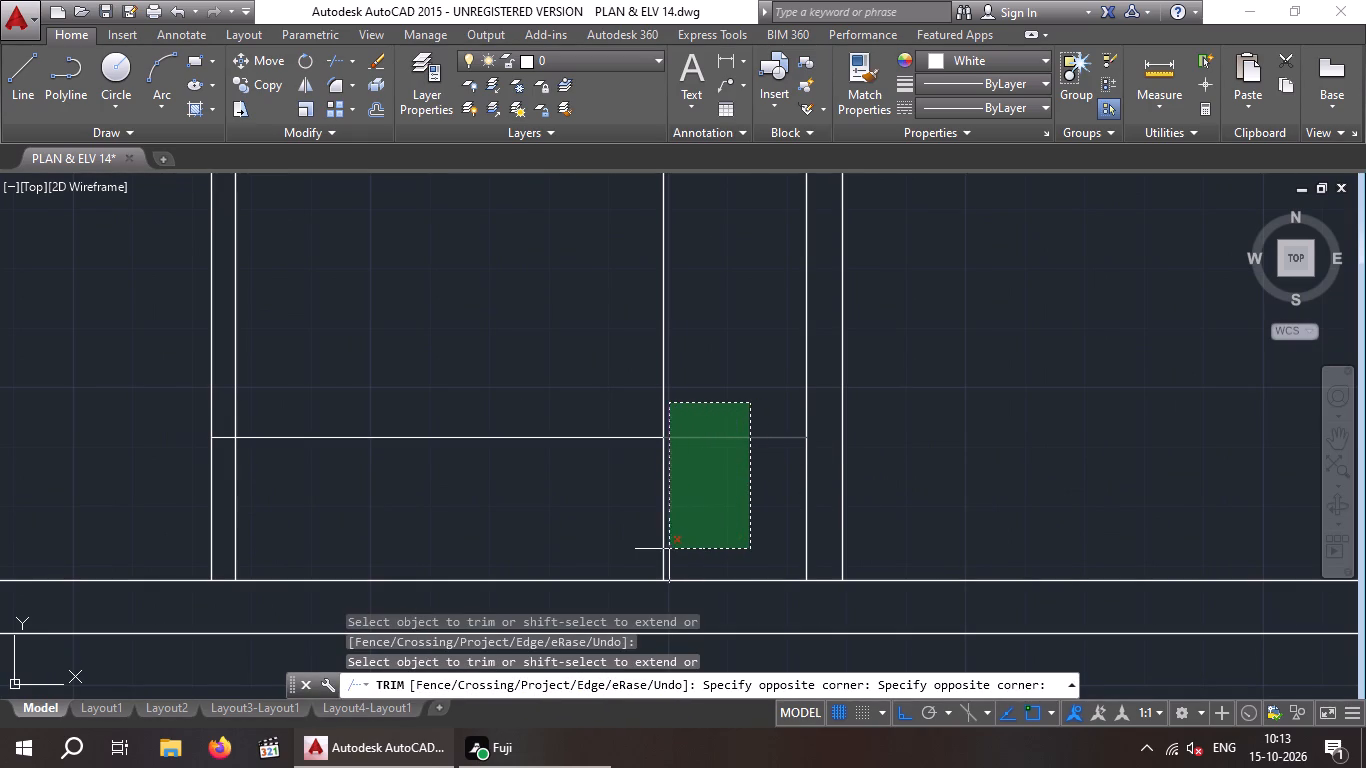
left_click(712, 537)
left_click_drag(713, 537, 693, 540)
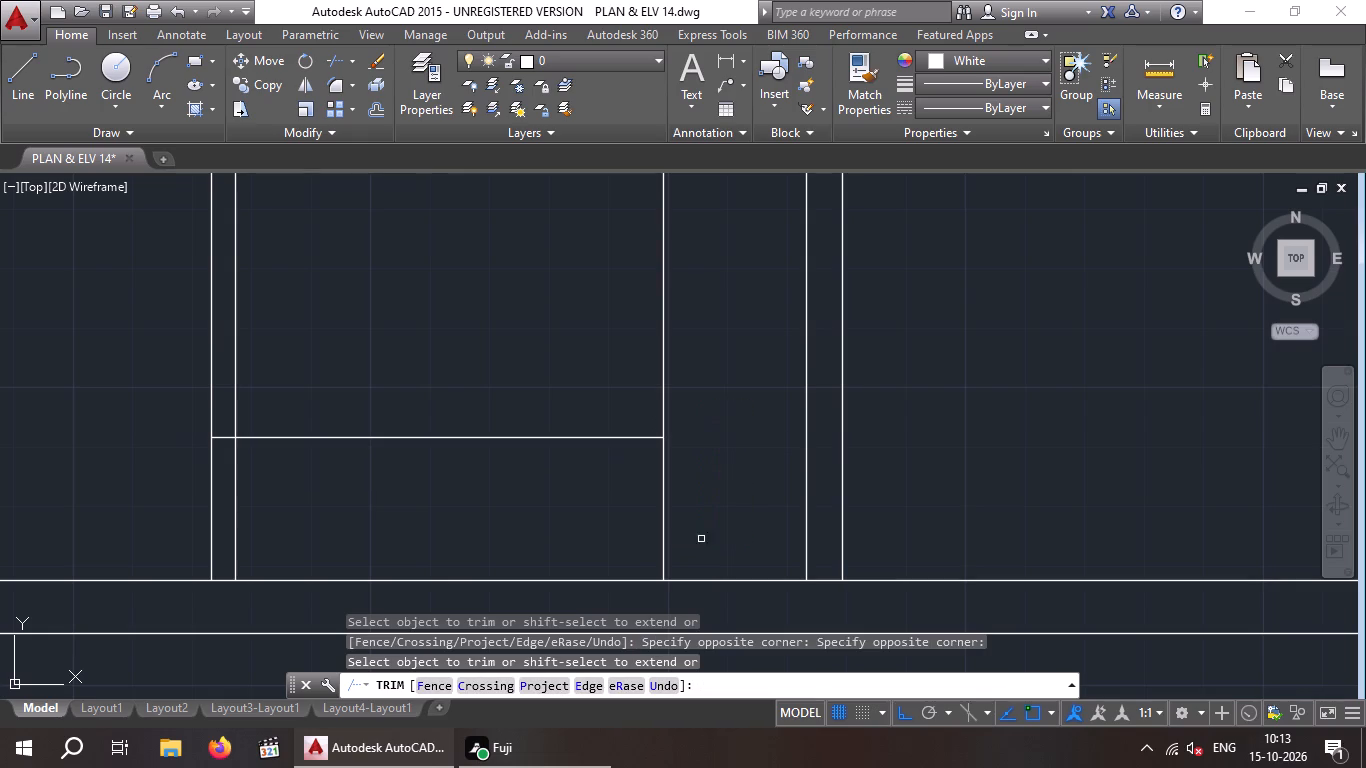
left_click_drag(693, 540, 651, 541)
left_click_drag(740, 517, 619, 529)
left_click(613, 529)
scroll(640, 518, "down", 3)
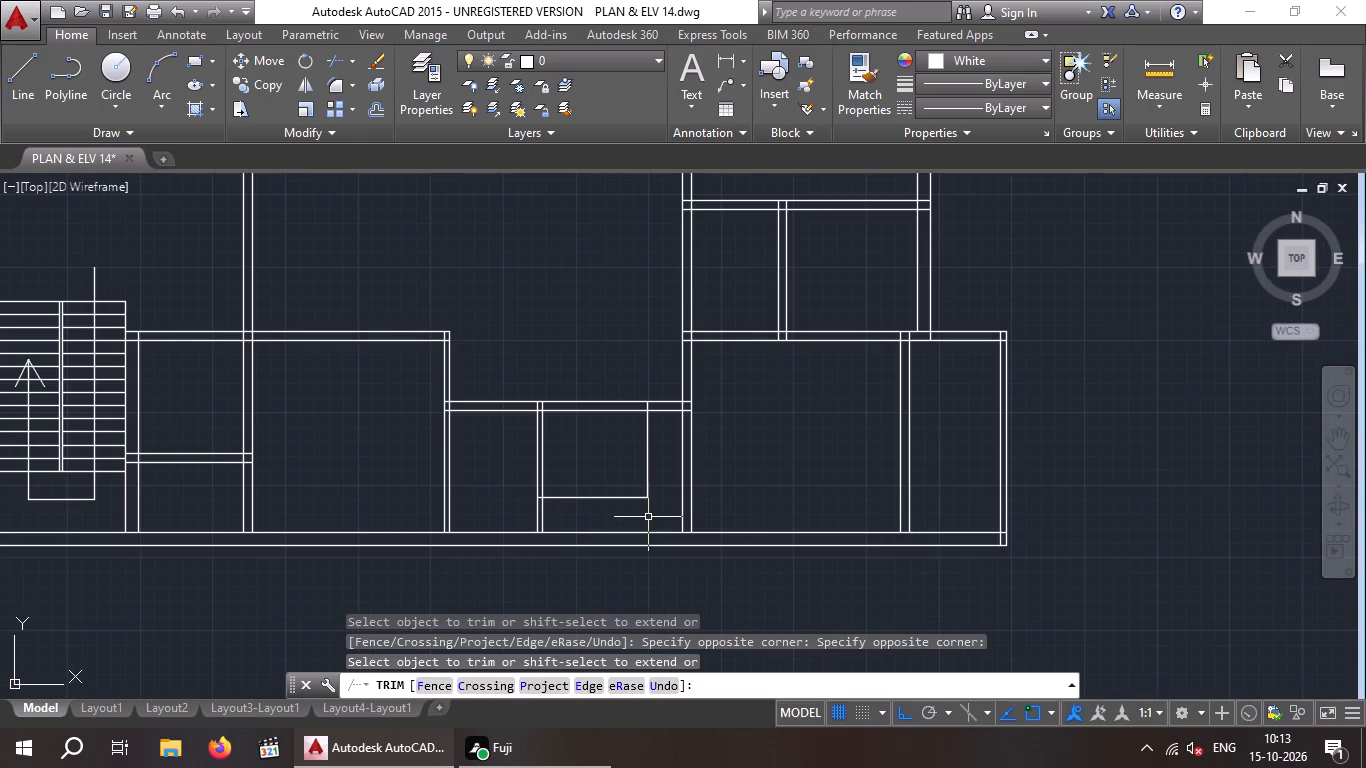
key("Escape")
key("Escape")
Offset the left partition's inner line and the top wall's inner line 2' into the middle small room at the plan's upper right.
scroll(669, 505, "down", 2)
middle_click_drag(671, 504, 762, 526)
middle_click_drag(696, 554, 627, 571)
middle_click_drag(648, 472, 694, 473)
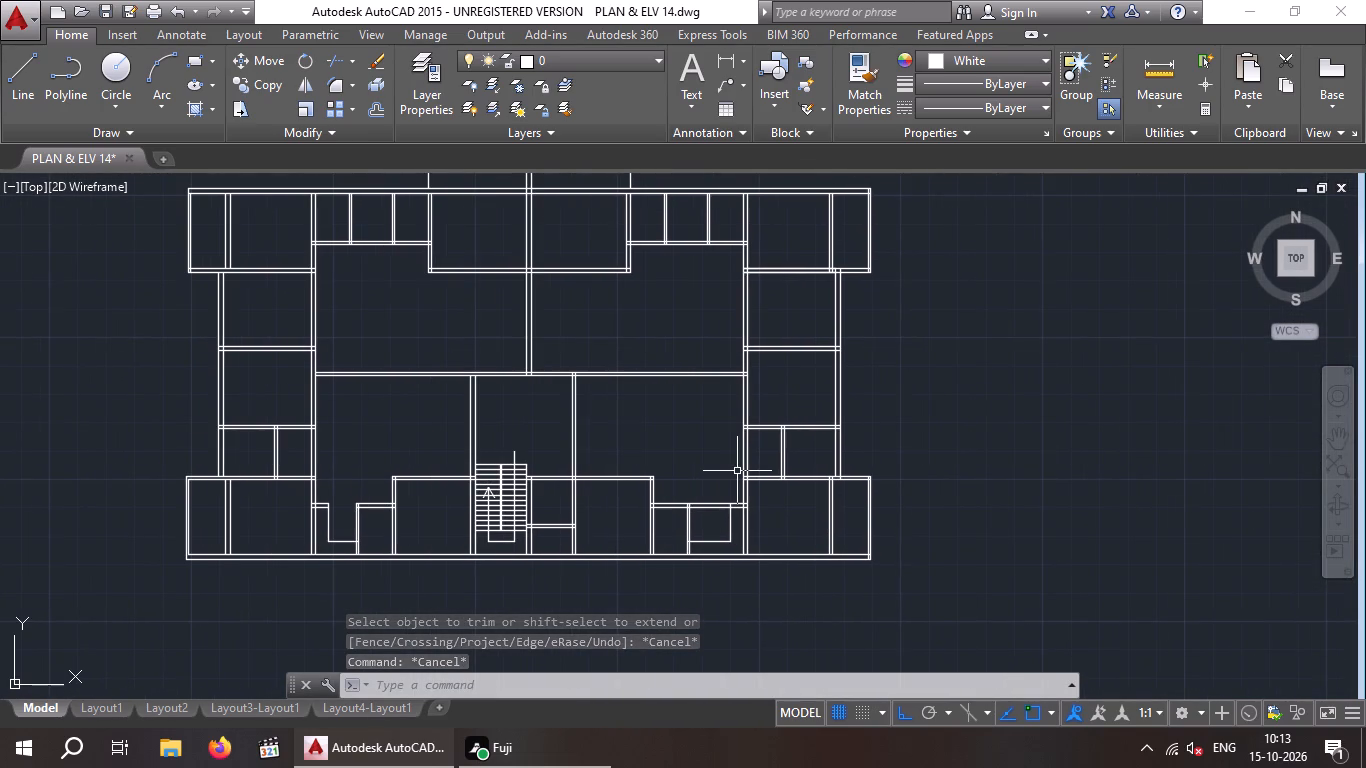
middle_click_drag(727, 471, 722, 537)
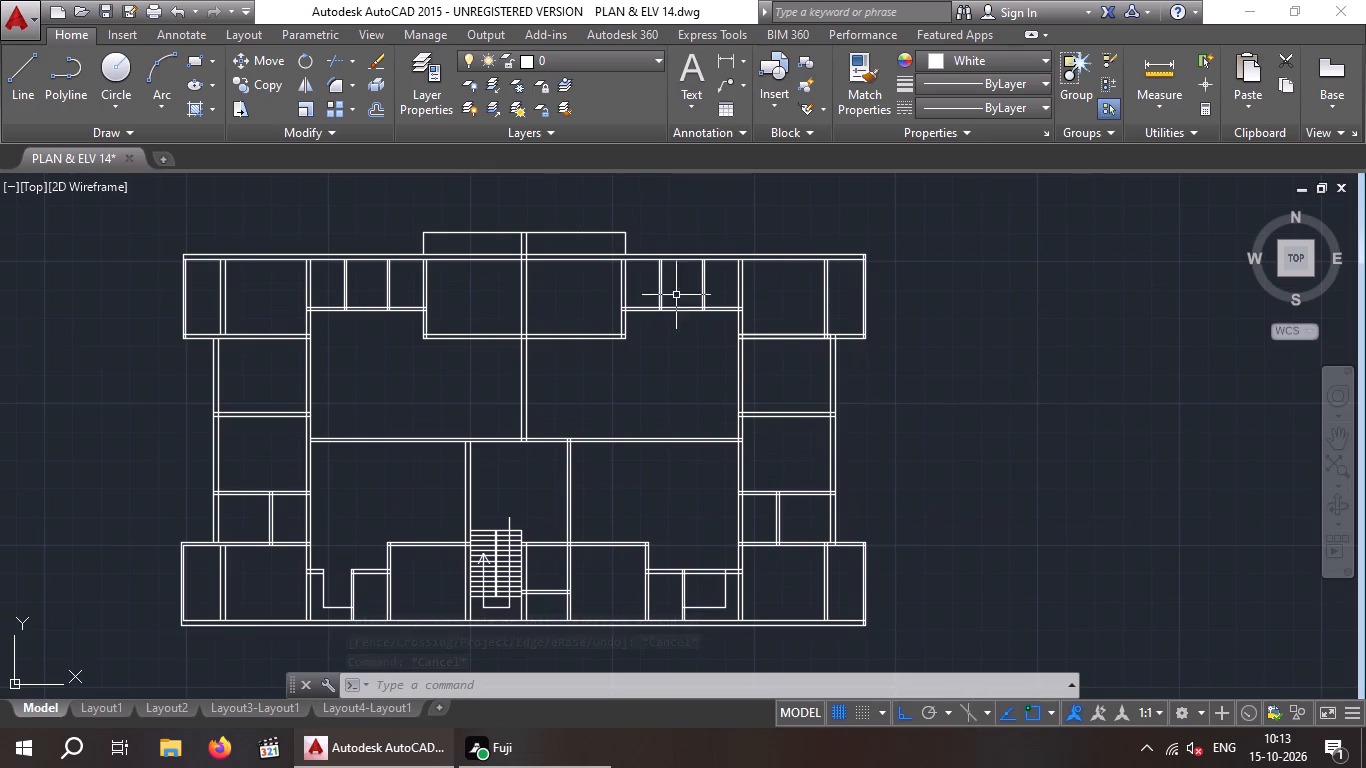
scroll(675, 272, "up", 2)
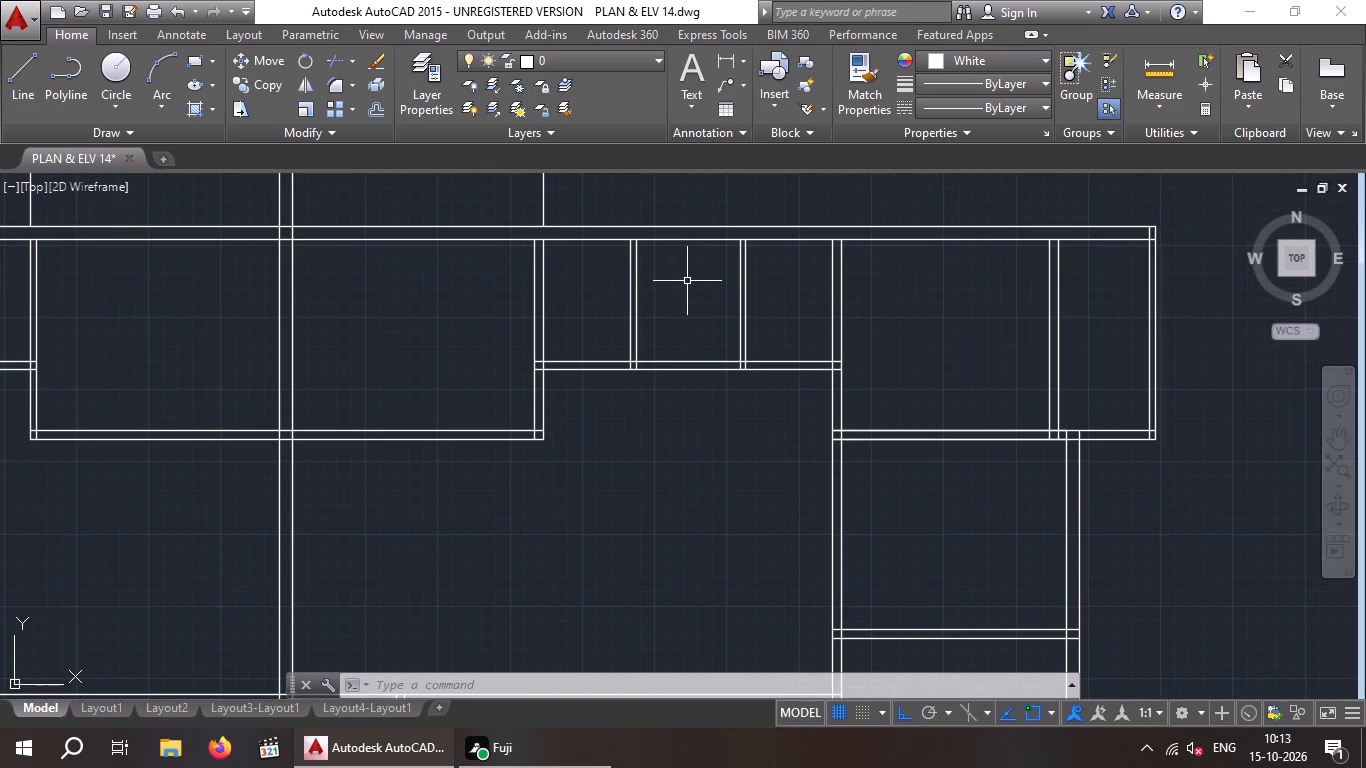
key("Escape")
key("o")
key("Return")
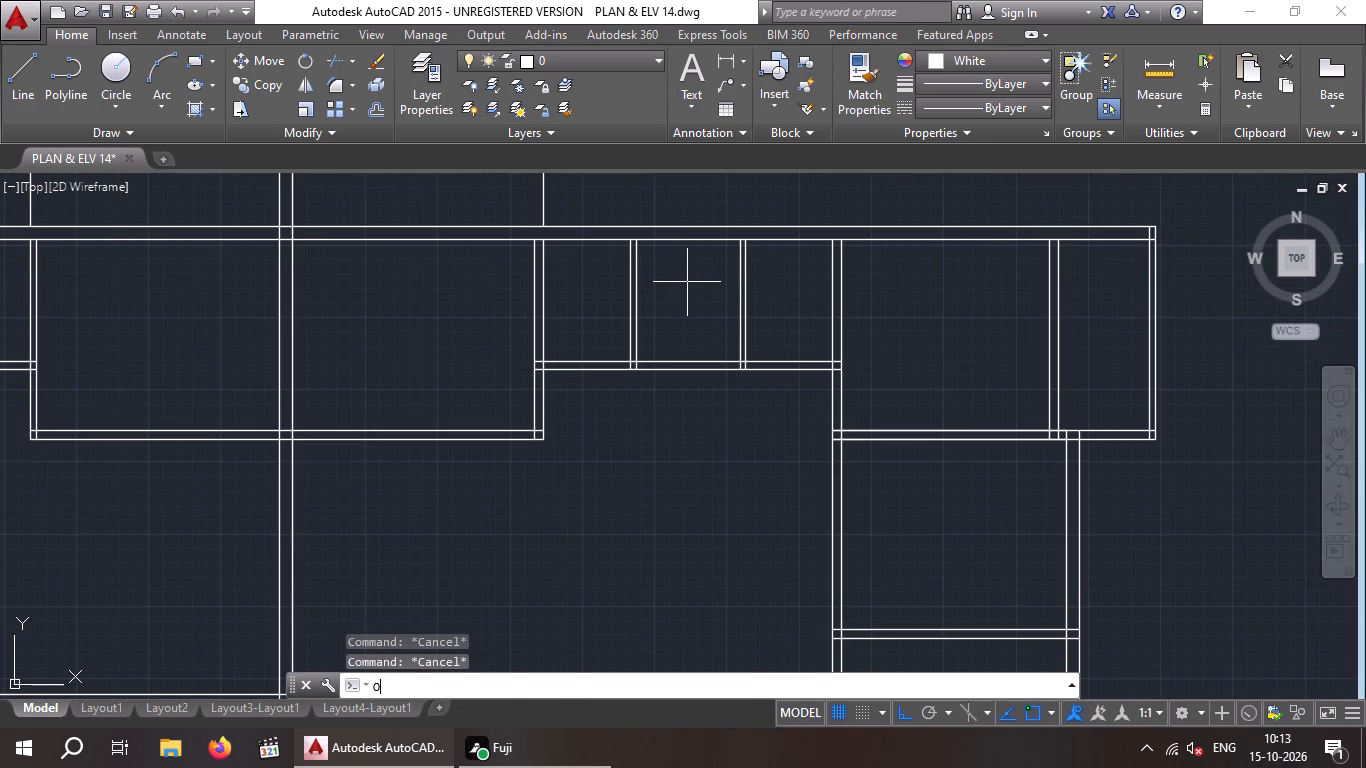
key("2")
key("apostrophe")
key("Return")
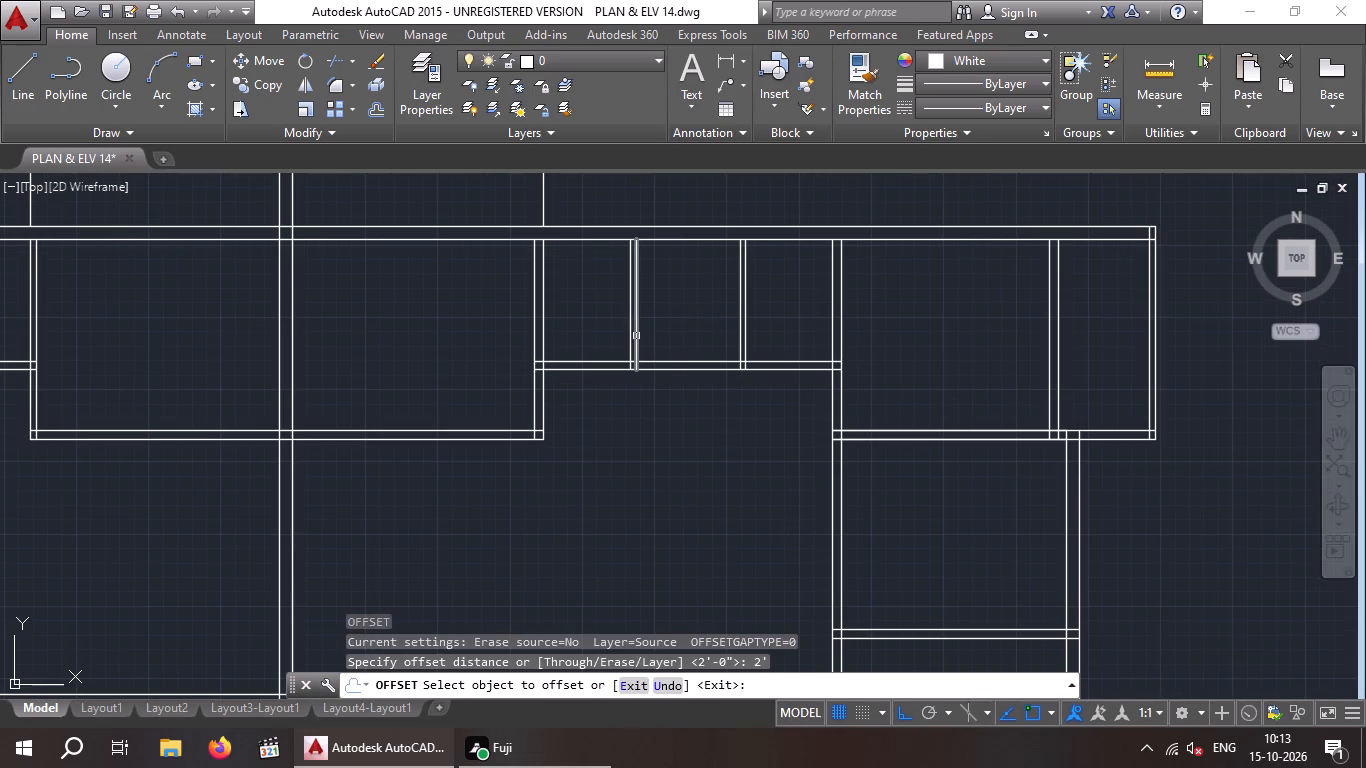
left_click(636, 336)
left_click(679, 332)
left_click(700, 239)
left_click(711, 271)
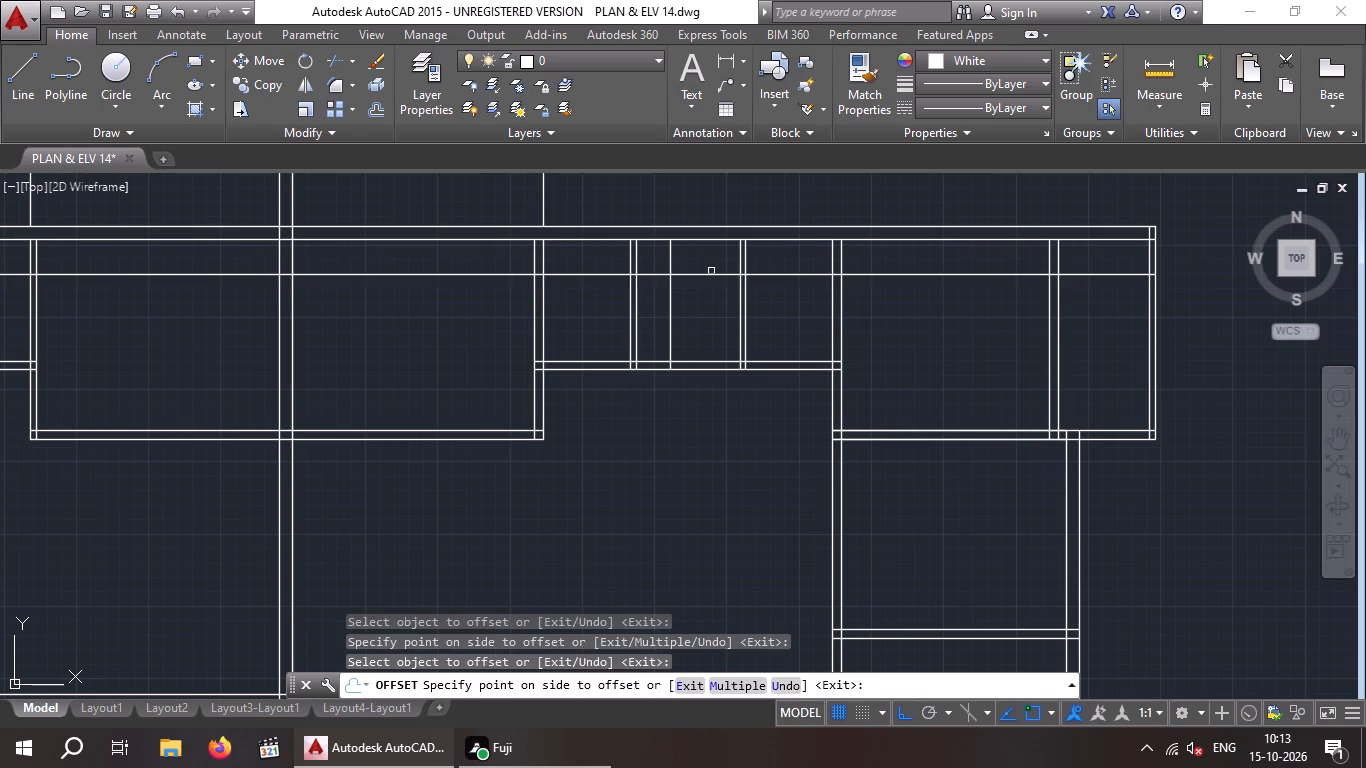
key("Escape")
key("Escape")
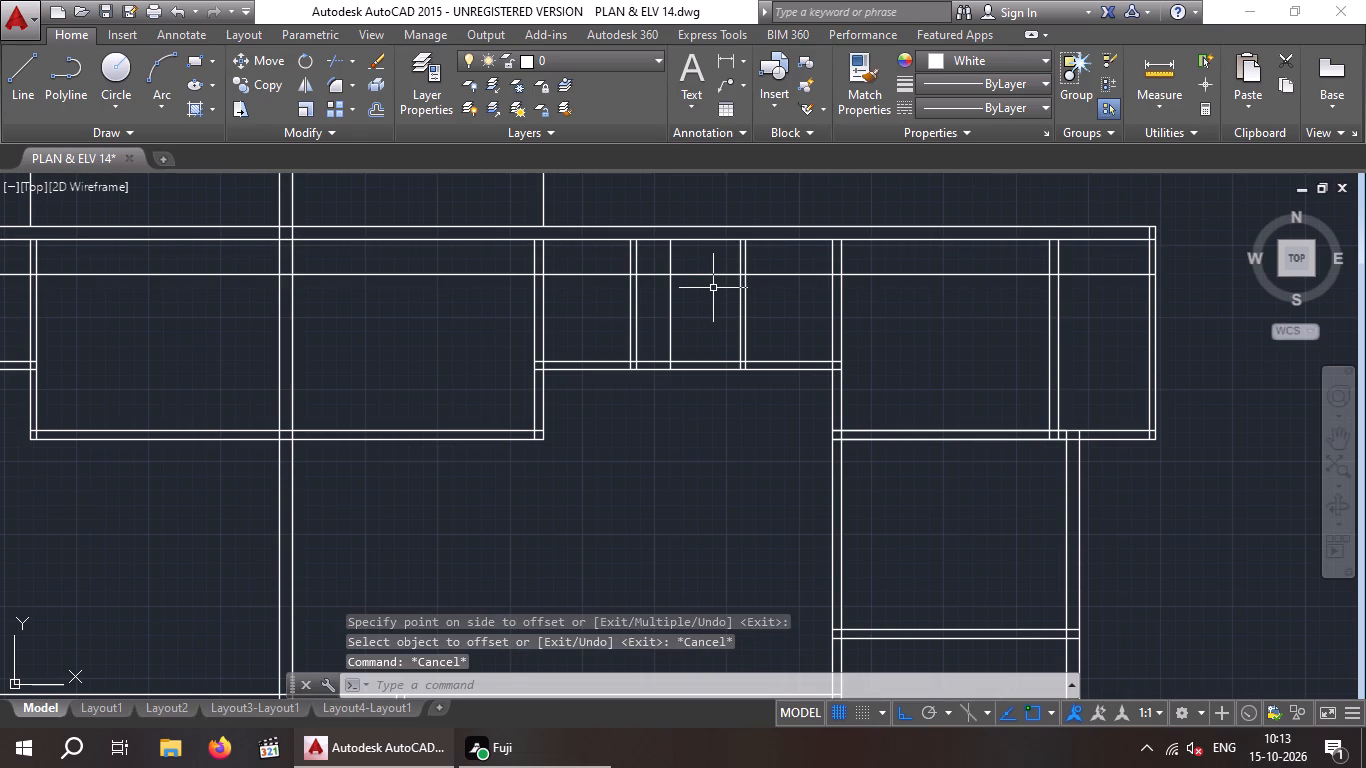
Trim the horizontal offset line out of the two neighbouring small rooms and erase its remaining parts beyond them on both sides.
type("TR")
key("space")
key("space")
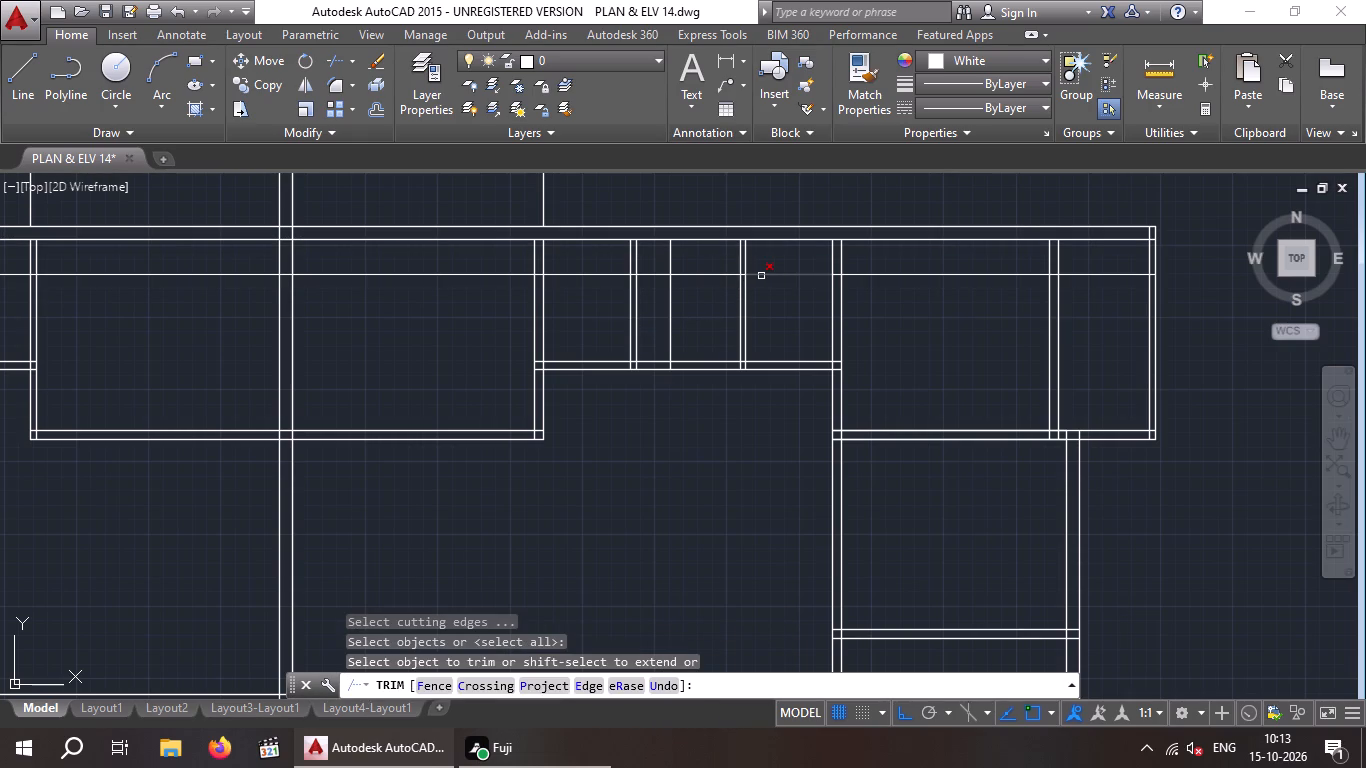
left_click(761, 276)
left_click(614, 276)
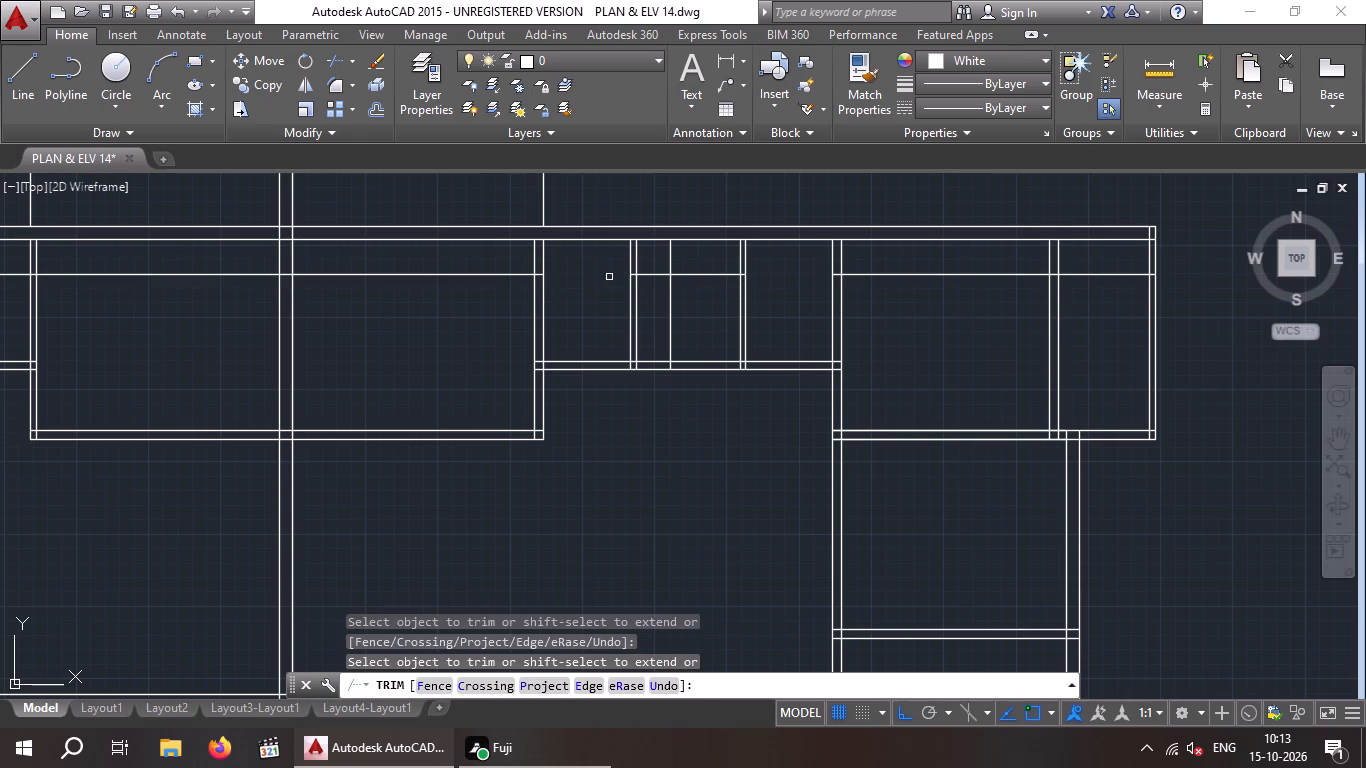
key("Escape")
left_click_drag(482, 316, 409, 280)
left_click(390, 264)
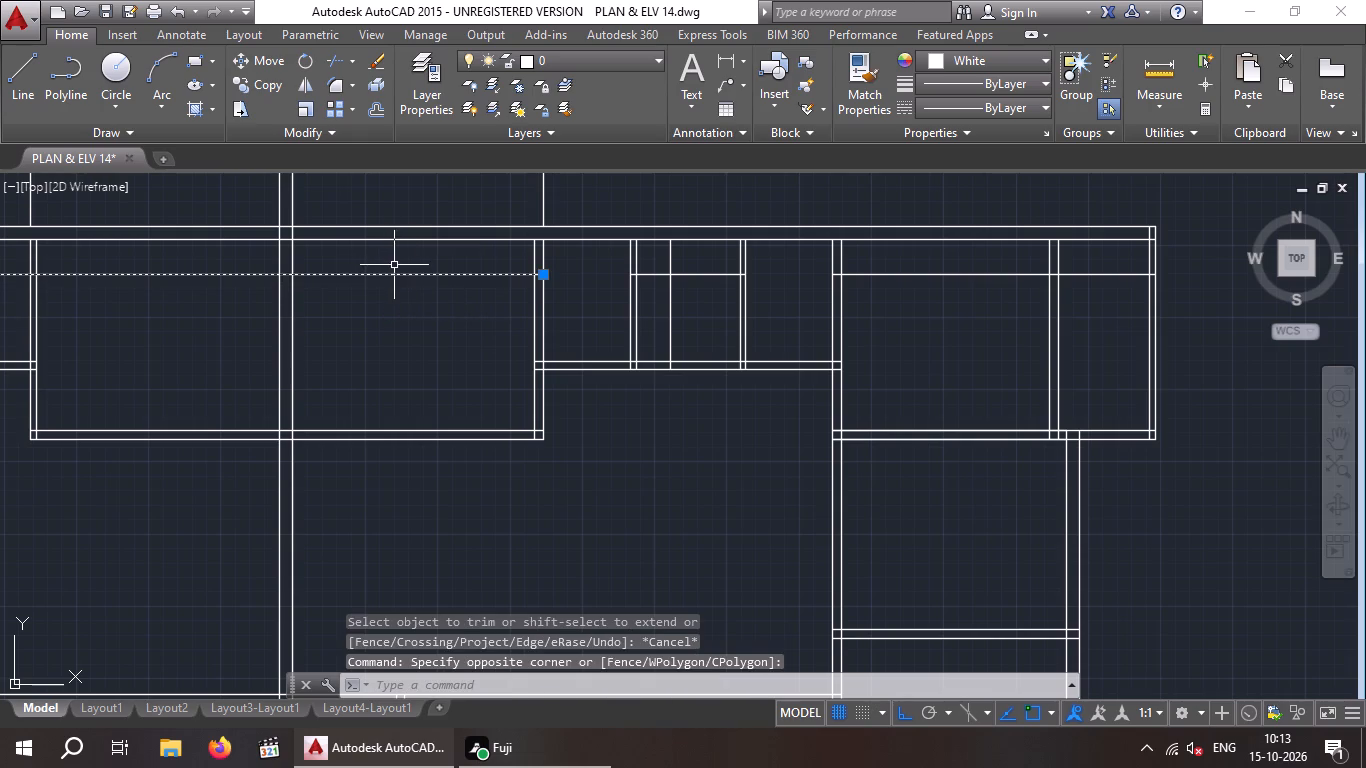
key("Delete")
left_click_drag(975, 318, 925, 325)
left_click(899, 266)
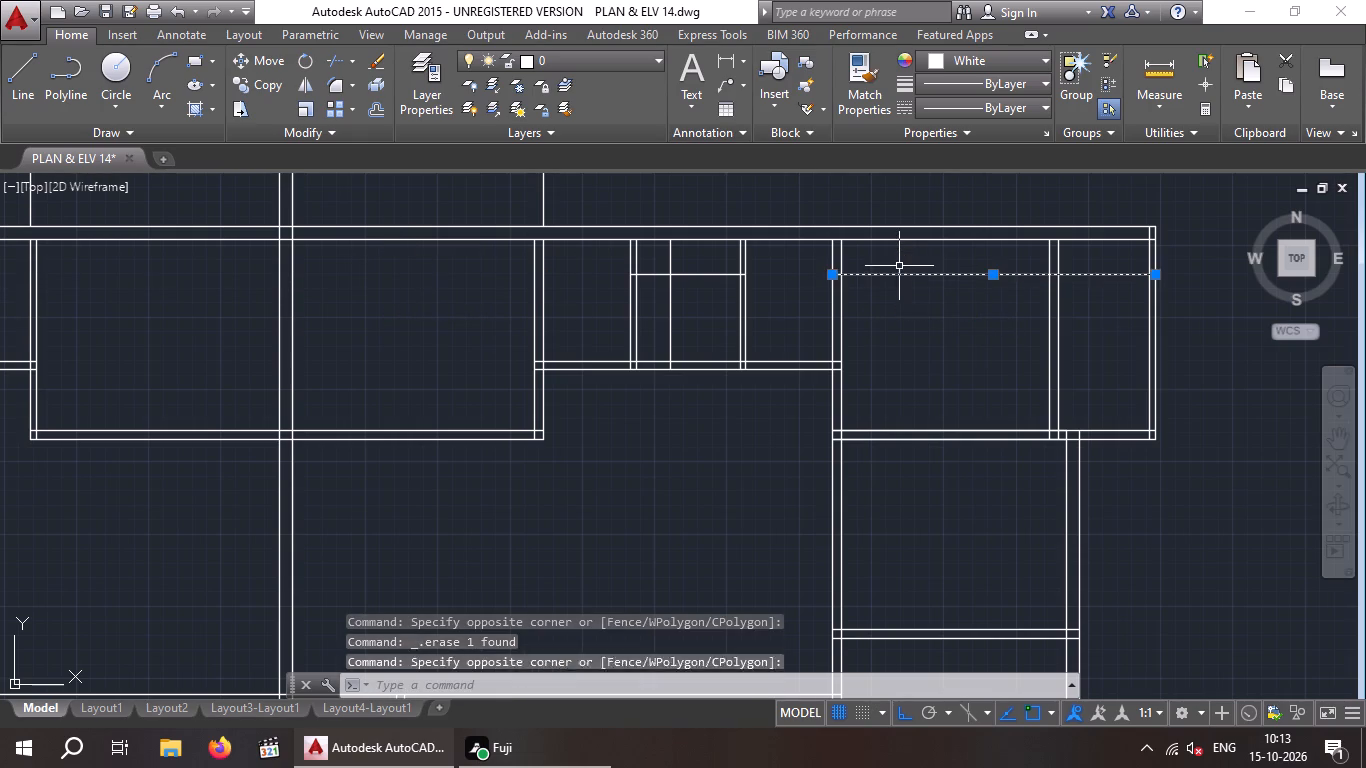
key("Delete")
key("Escape")
key("Escape")
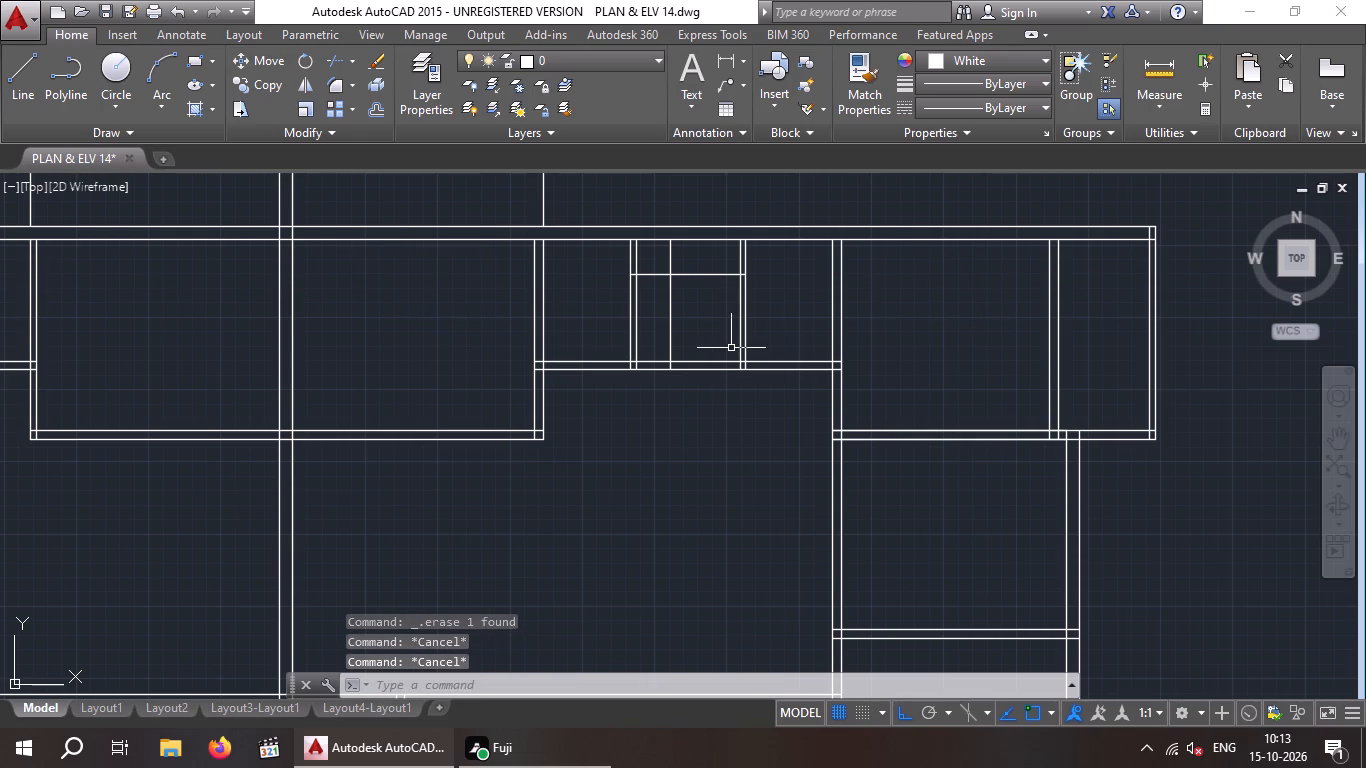
Trim the two offset lines in the upper middle small room to a clean corner, removing the stub inside the left partition.
type("TR")
key("space")
key("space")
scroll(681, 258, "up", 2)
left_click(681, 258)
left_click(625, 269)
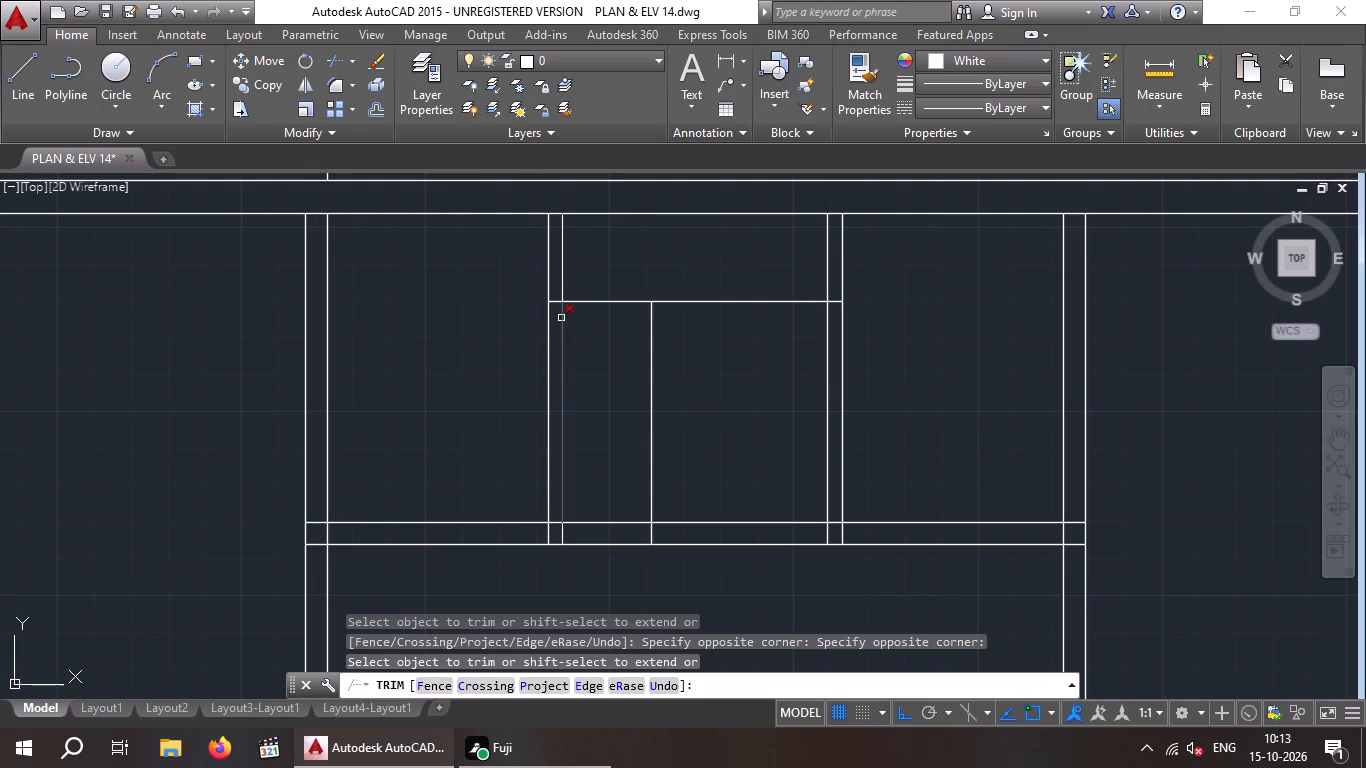
scroll(561, 317, "up", 3)
left_click(523, 283)
left_click(525, 239)
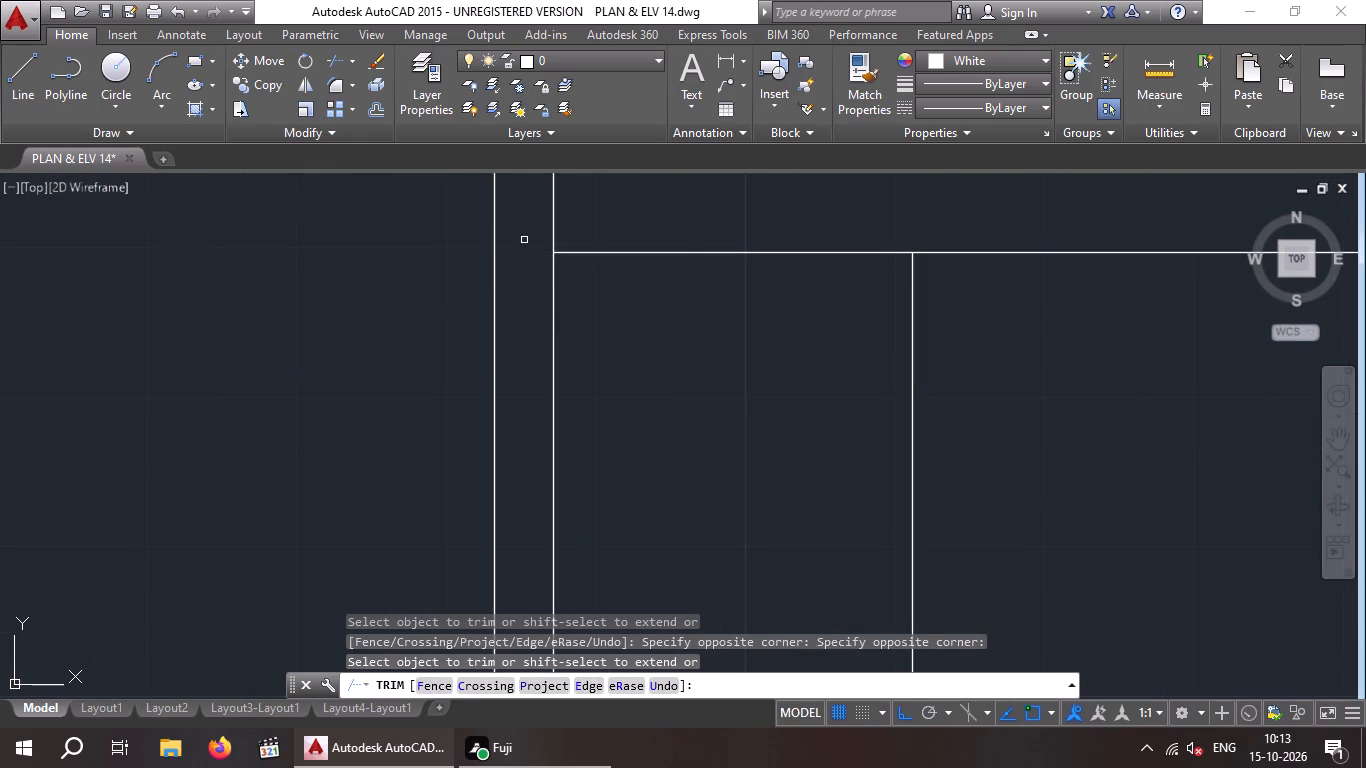
left_click_drag(734, 341, 705, 326)
left_click(684, 222)
scroll(697, 234, "down", 5)
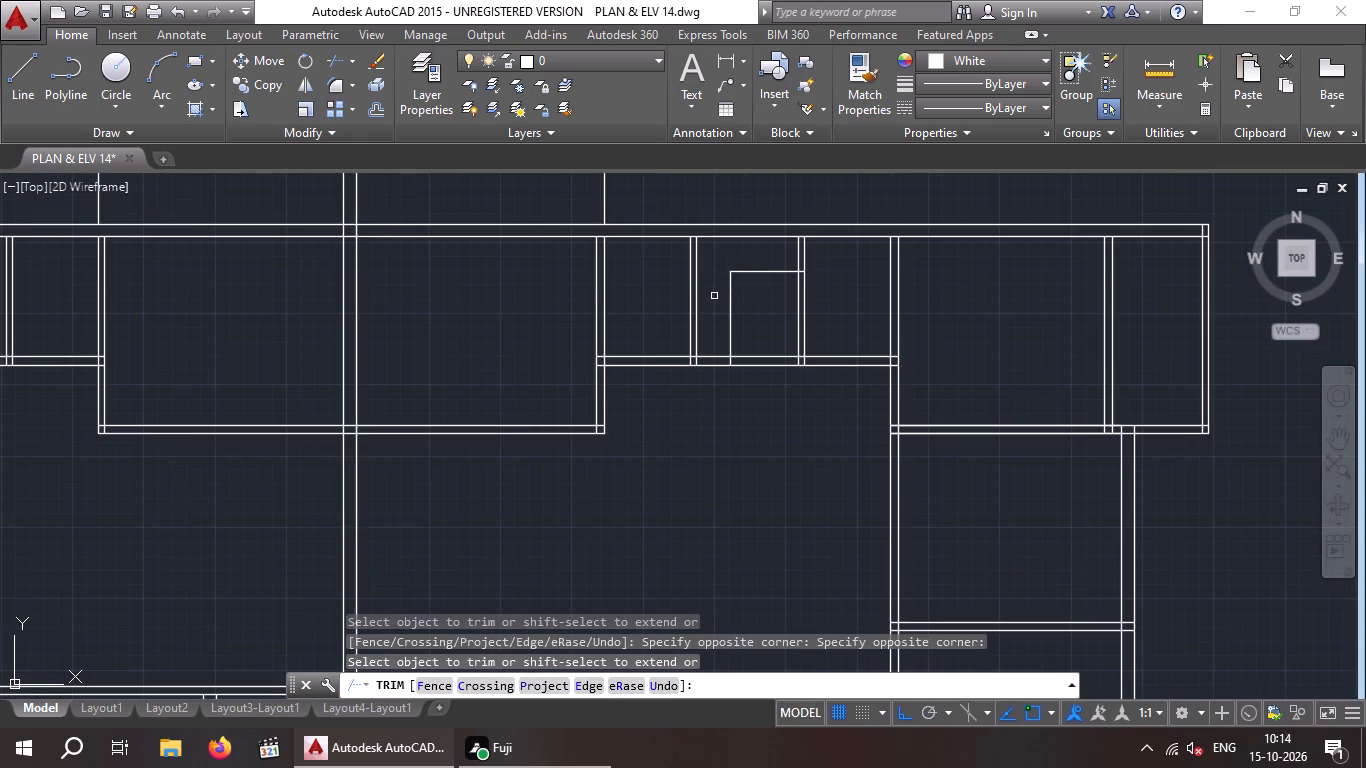
key("Escape")
key("Escape")
key("Escape")
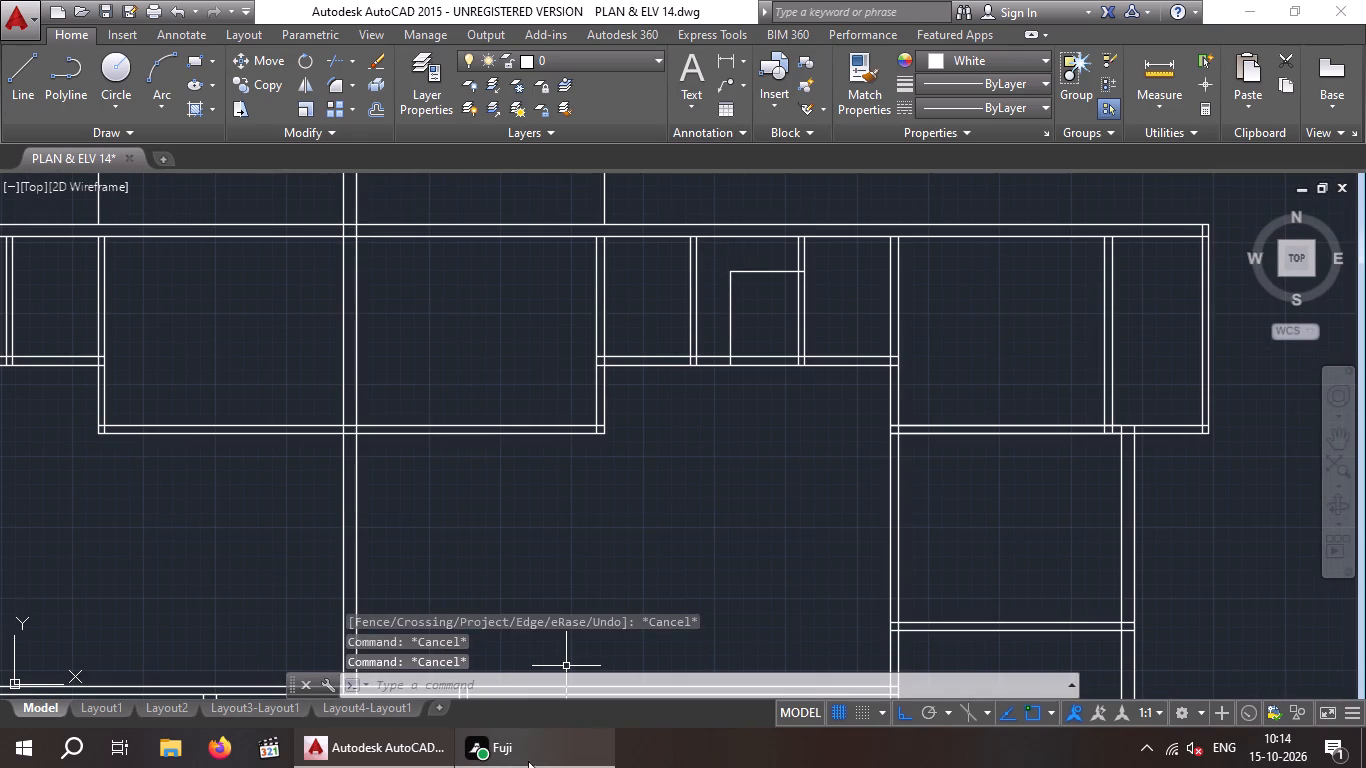
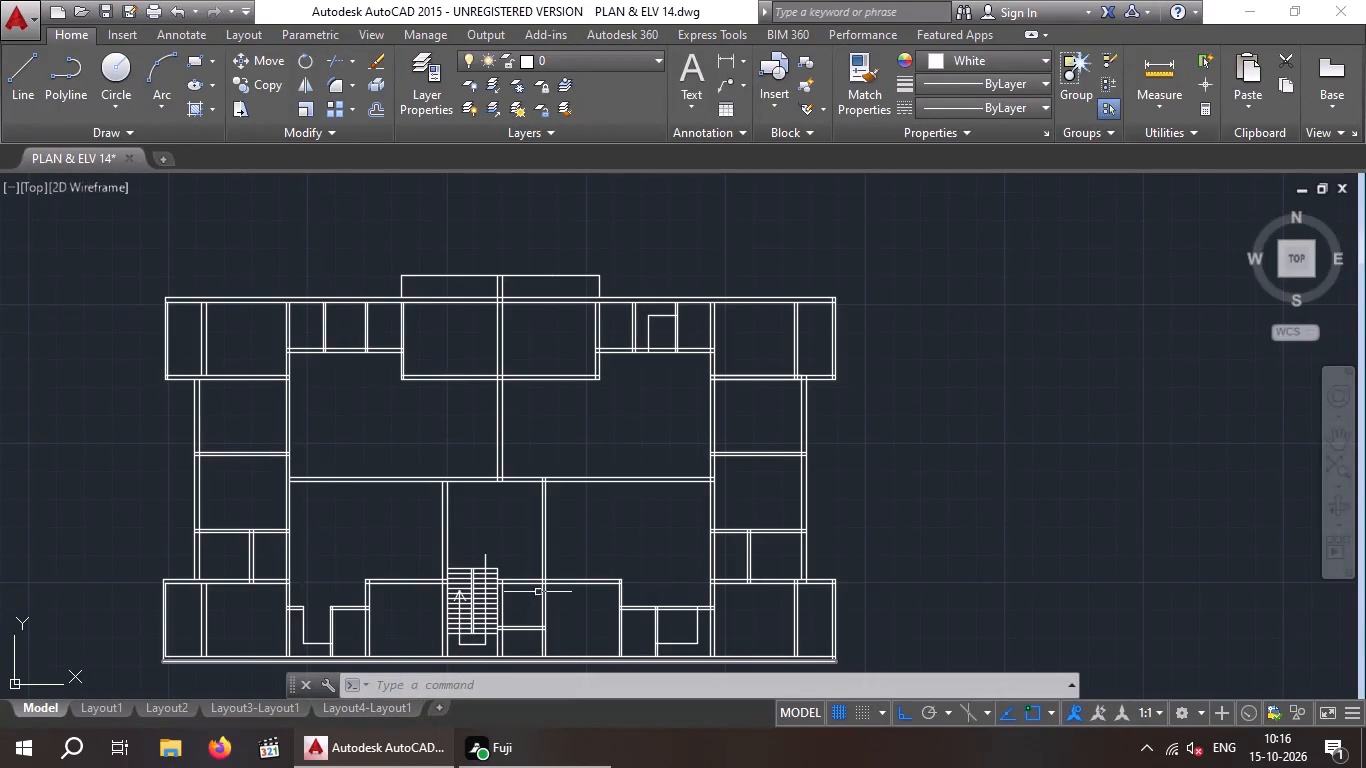
Trim both lines of the bottom wall across the recess in the middle small room at the plan's upper right.
scroll(649, 368, "up", 2)
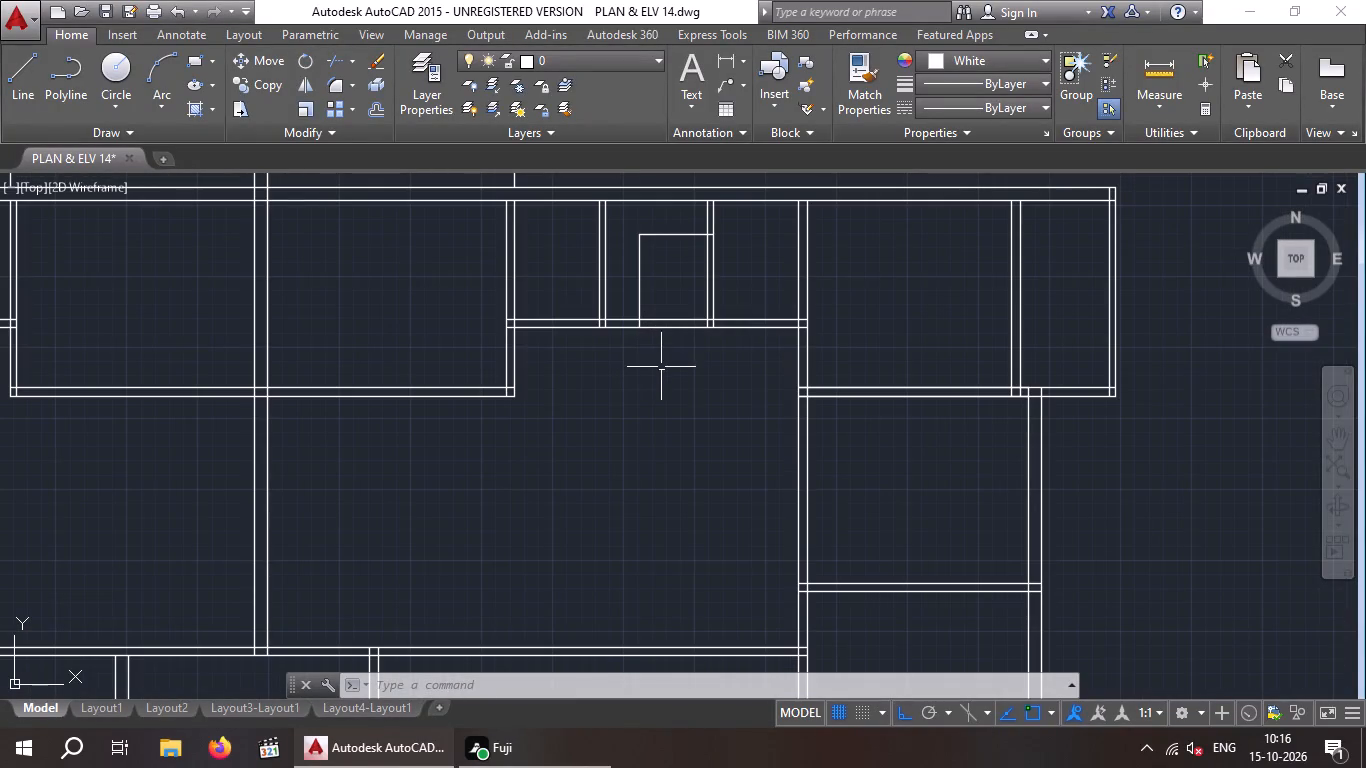
key("Escape")
key("Escape")
key("t")
key("r")
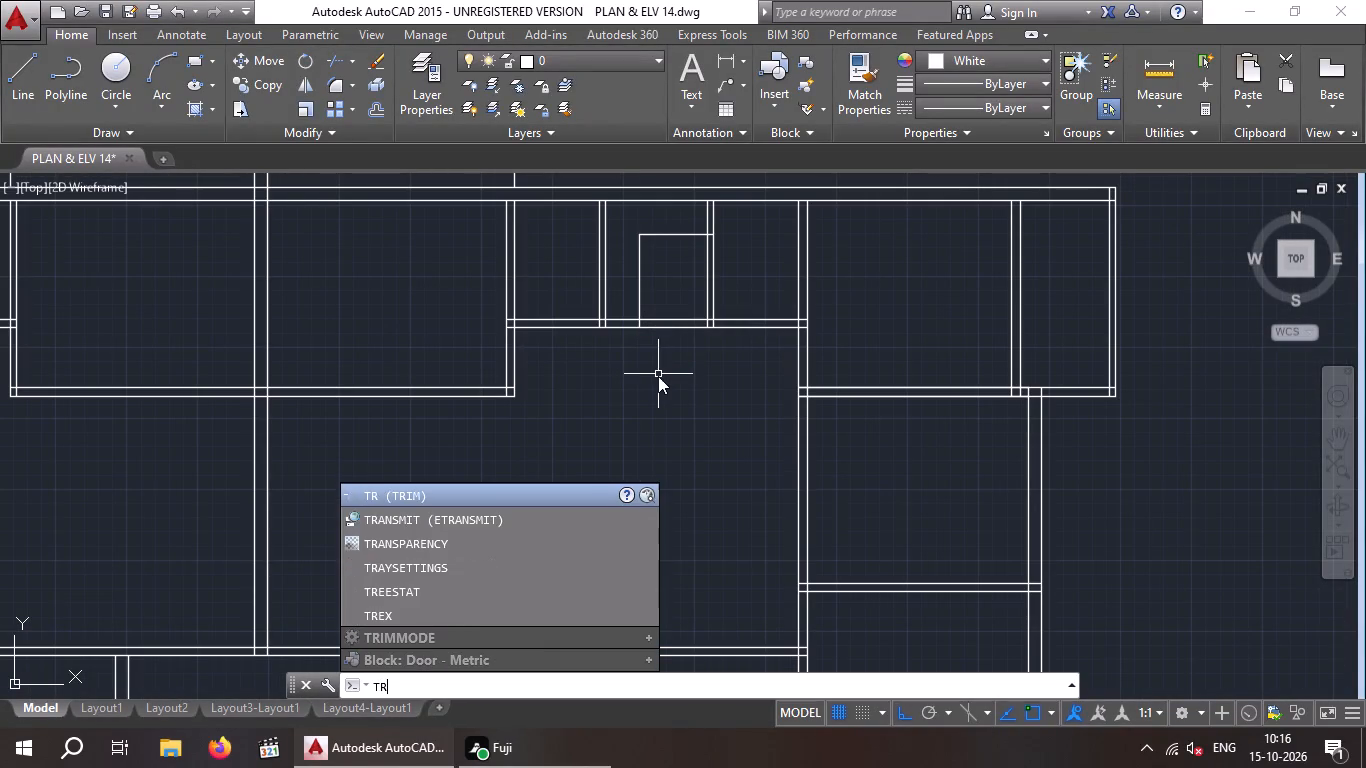
key("space")
key("space")
left_click(666, 371)
left_click(673, 314)
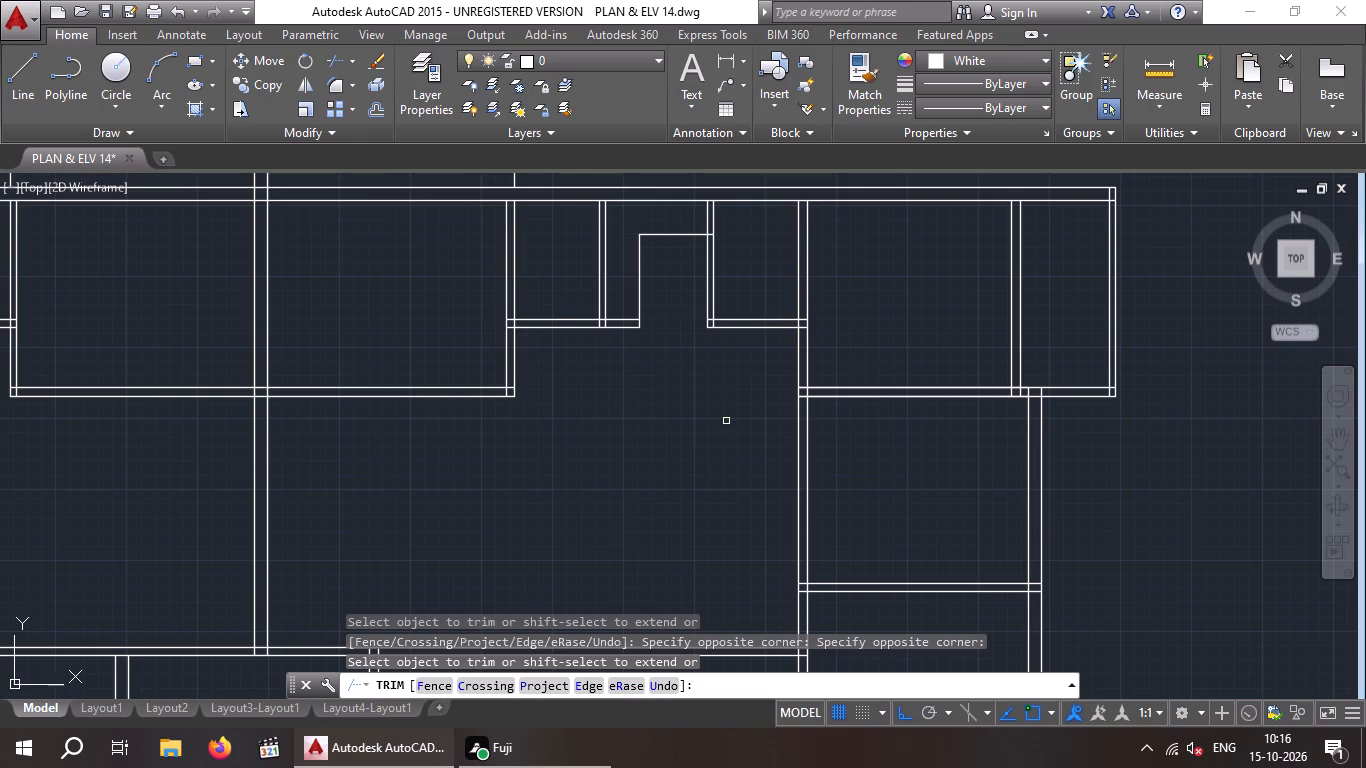
Trim both wall lines across the mouth of the recess in the small room at the plan's lower right.
middle_click_drag(594, 461, 627, 283)
scroll(629, 298, "down", 2)
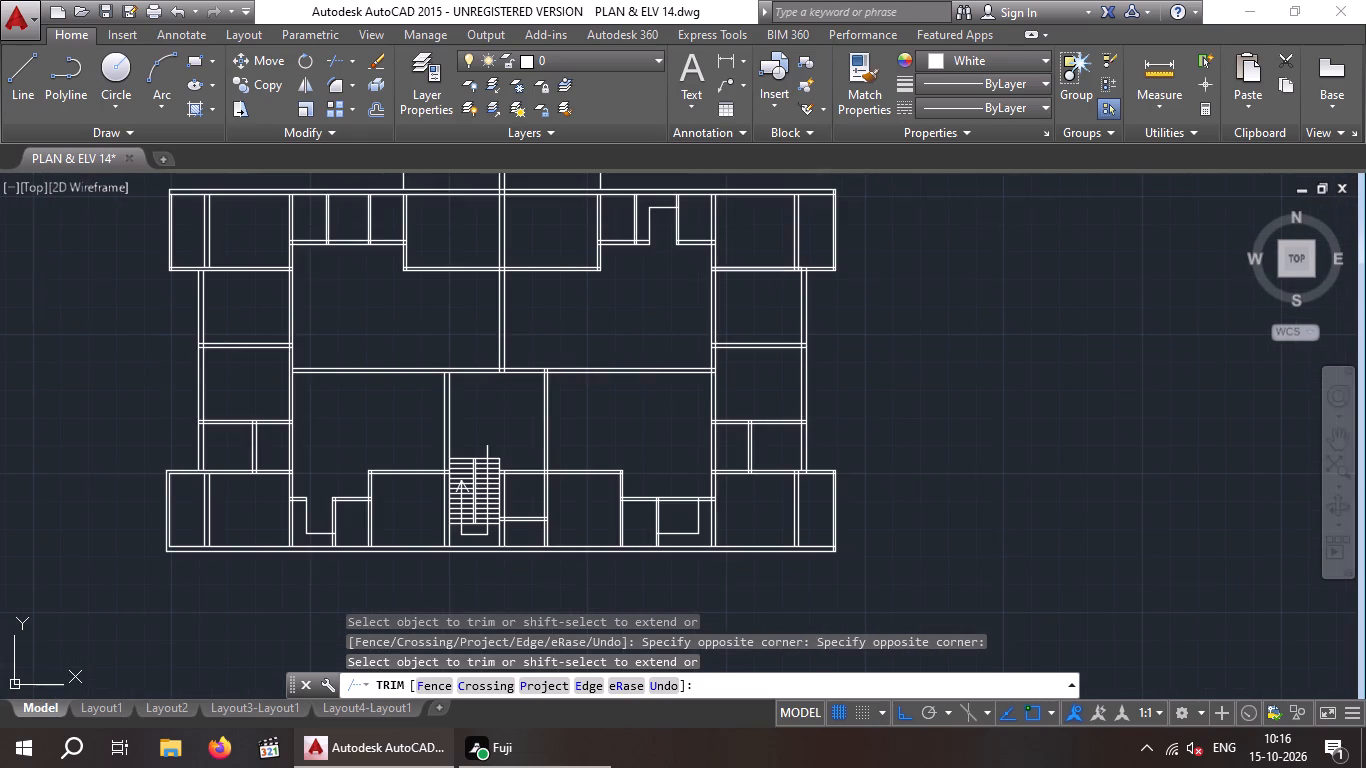
scroll(677, 529, "up", 3)
left_click(689, 470)
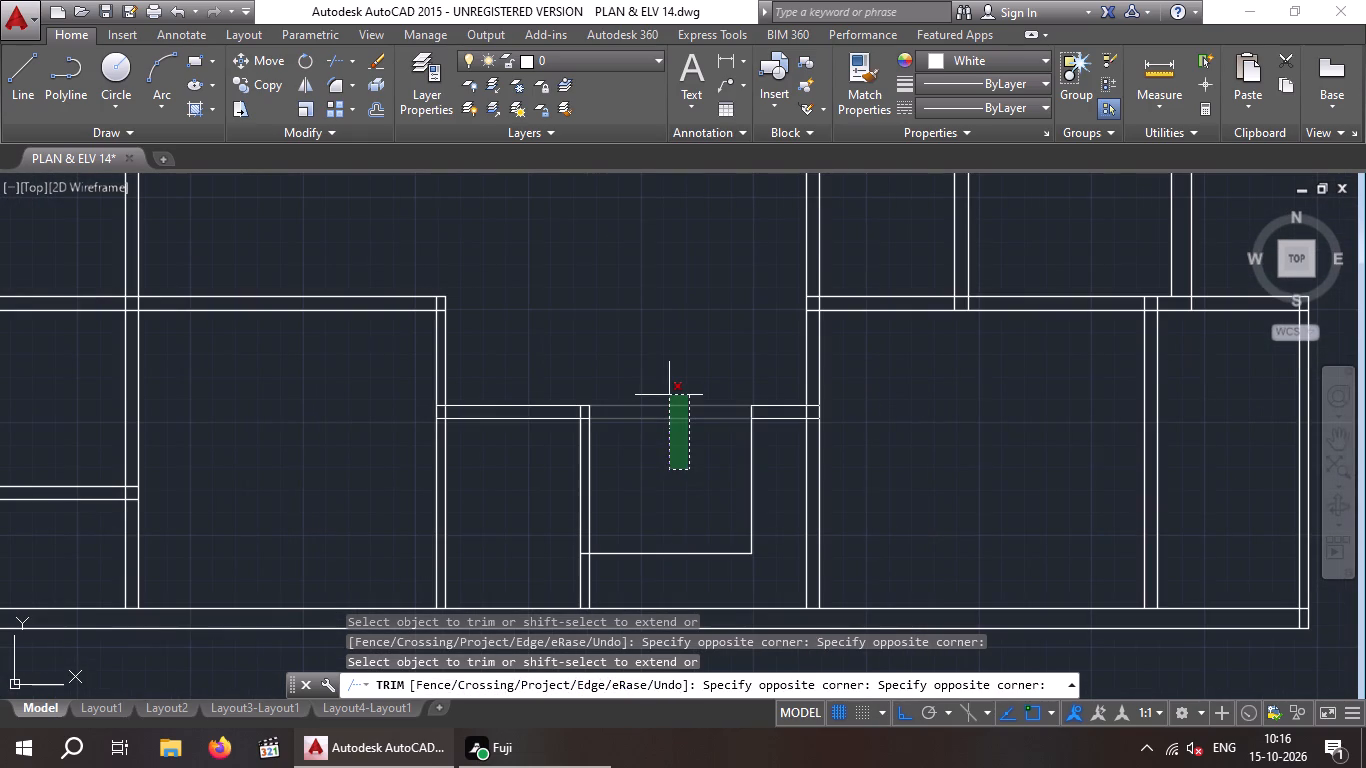
left_click(686, 385)
scroll(695, 382, "down", 2)
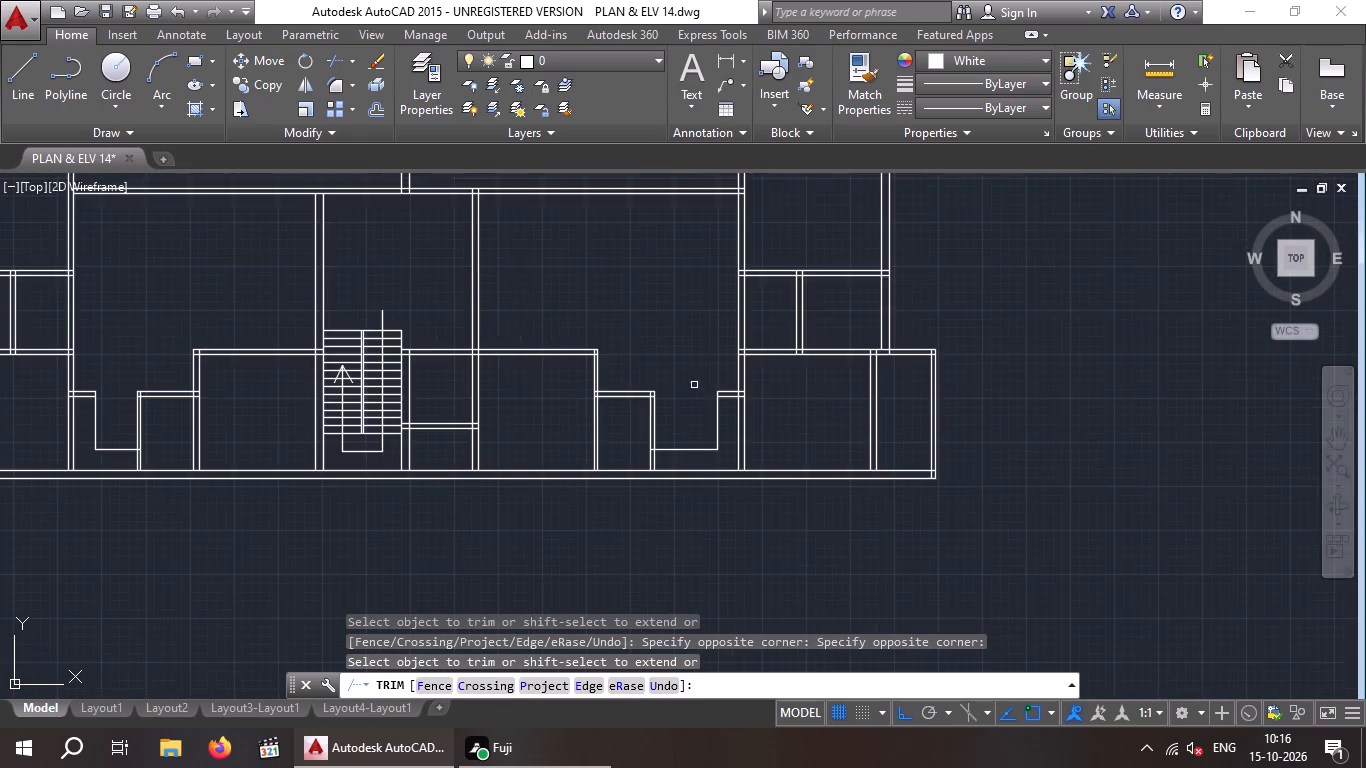
scroll(693, 386, "down", 2)
middle_click_drag(687, 373, 673, 406)
middle_click(662, 461)
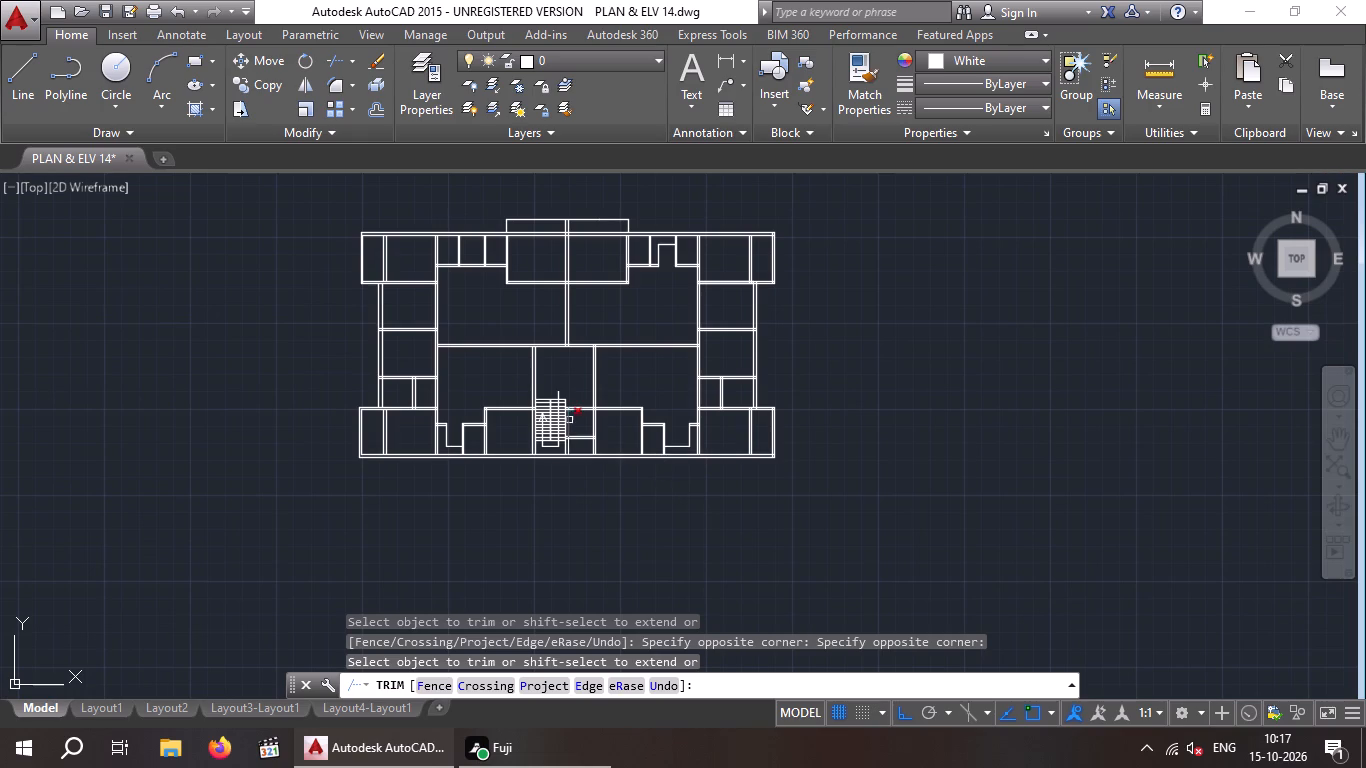
key("Escape")
key("Escape")
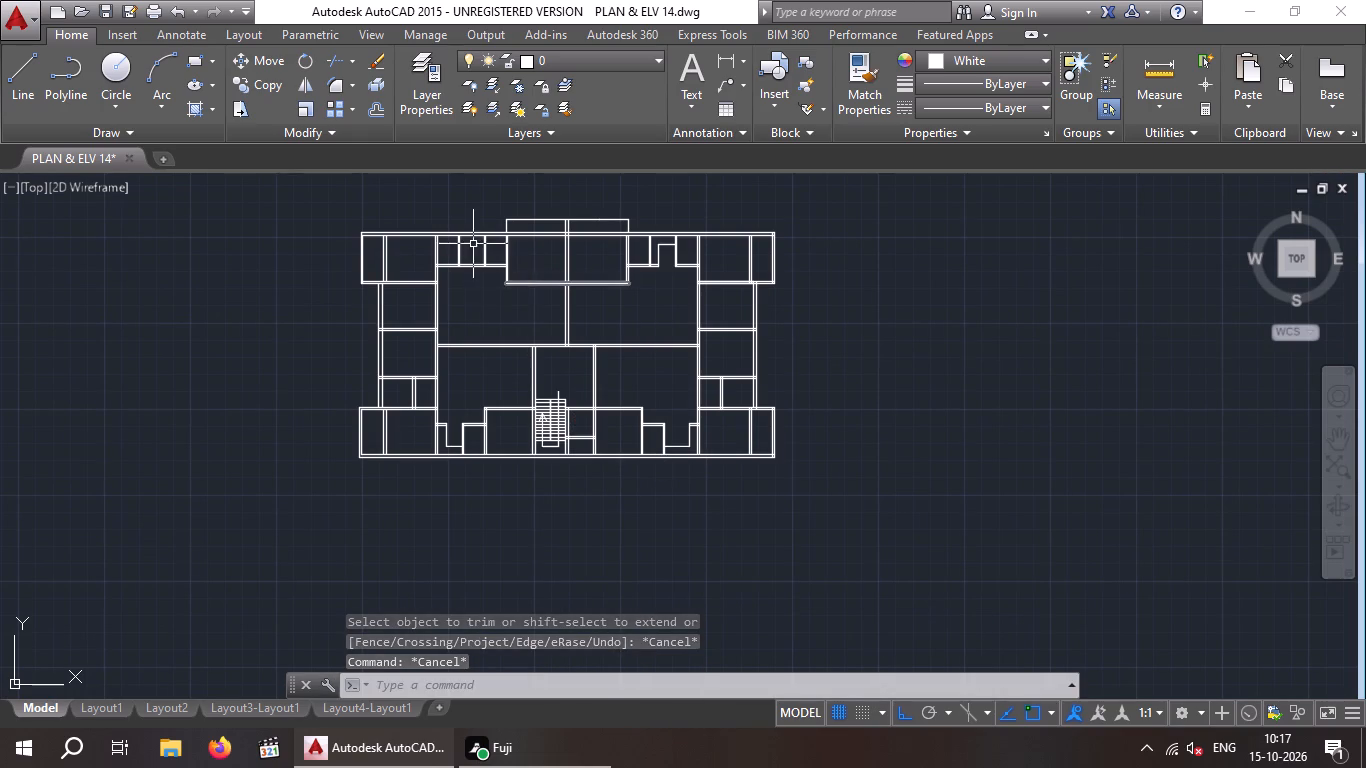
Offset the right partition's inner line and the top wall's inner line 2' into the middle small room at the plan's upper left.
scroll(487, 253, "up", 5)
middle_click_drag(483, 265, 522, 452)
scroll(523, 457, "down", 2)
key("Escape")
key("Escape")
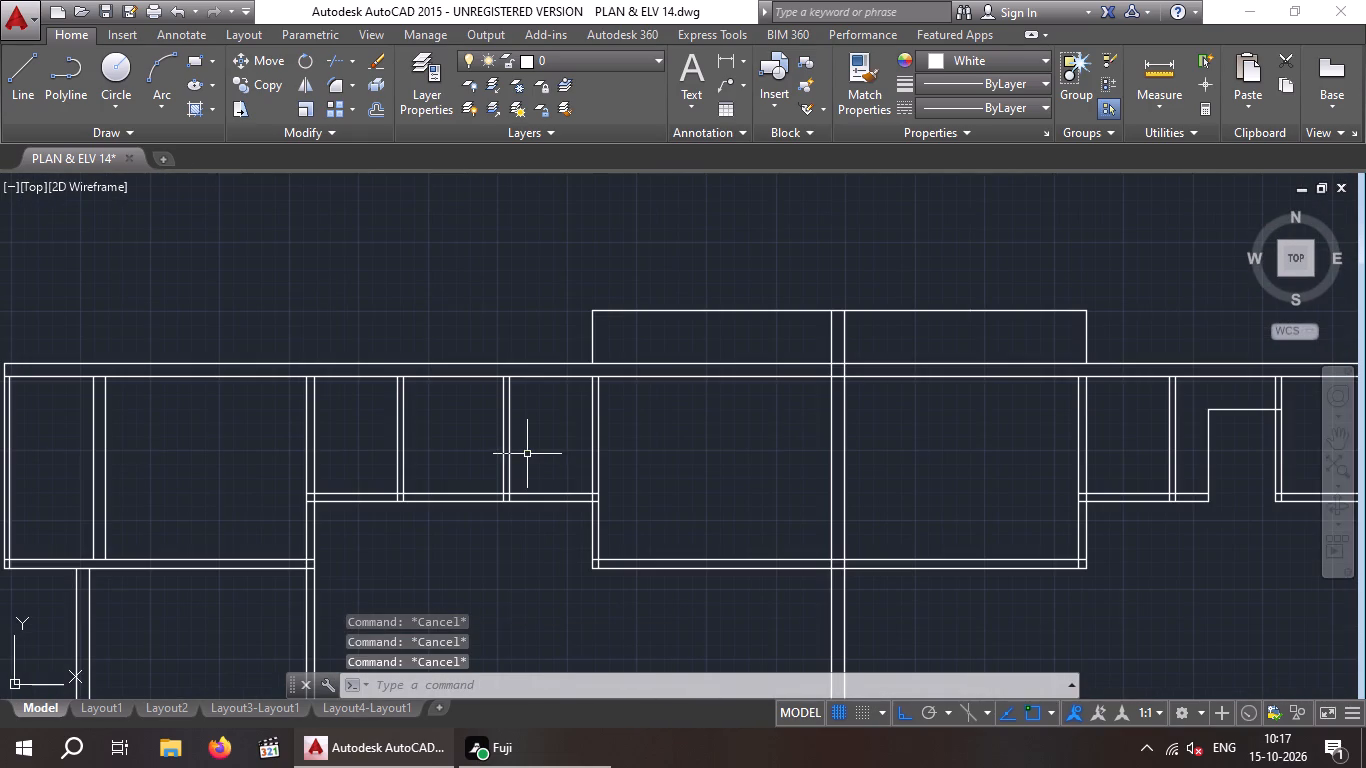
key("o")
key("Return")
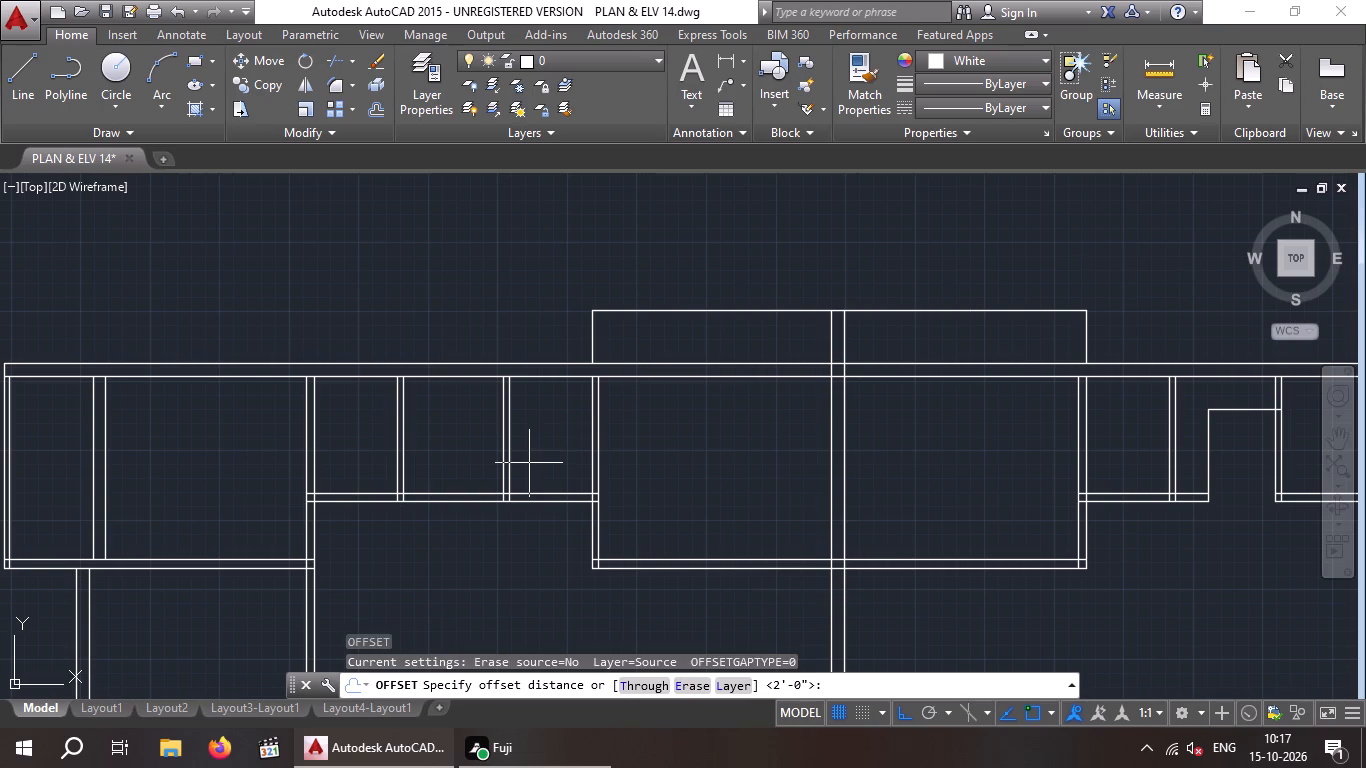
key("2")
key("apostrophe")
key("Return")
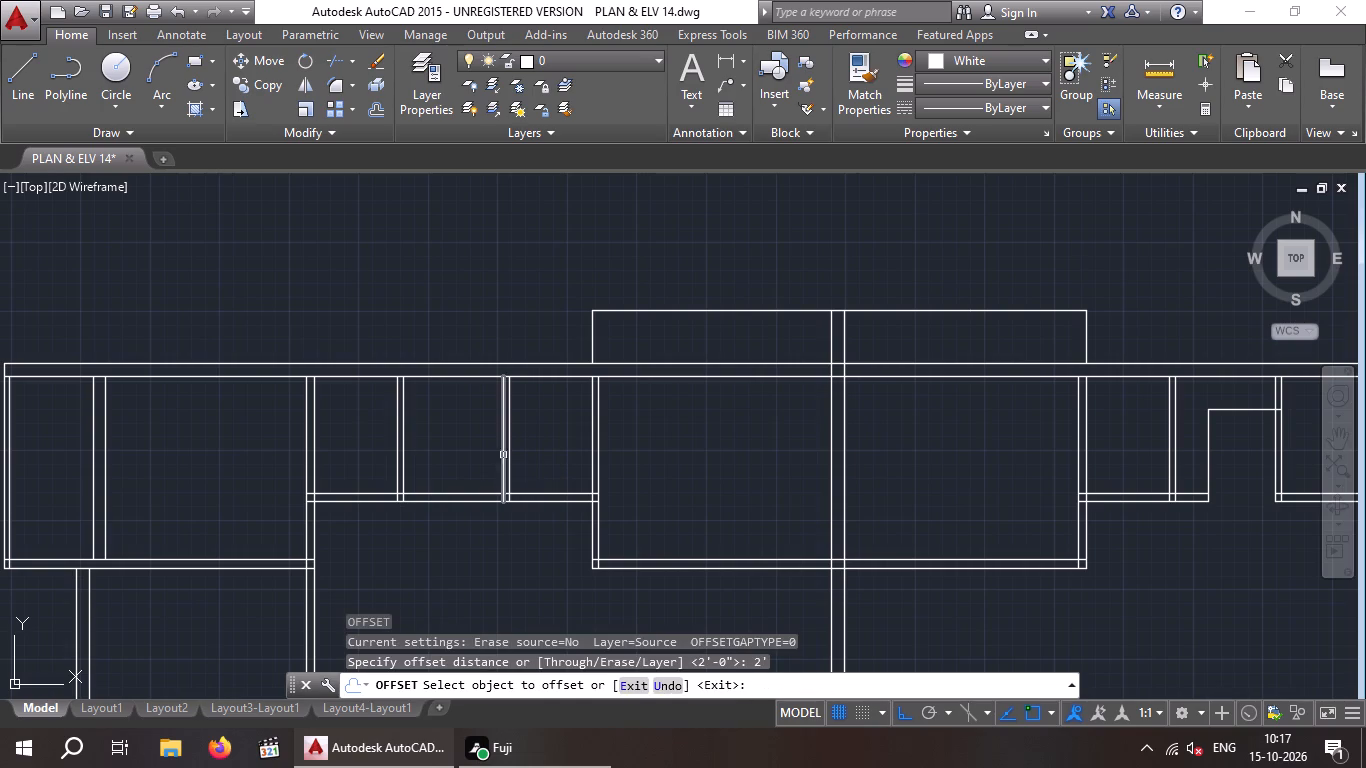
left_click_drag(503, 448, 484, 452)
left_click(453, 453)
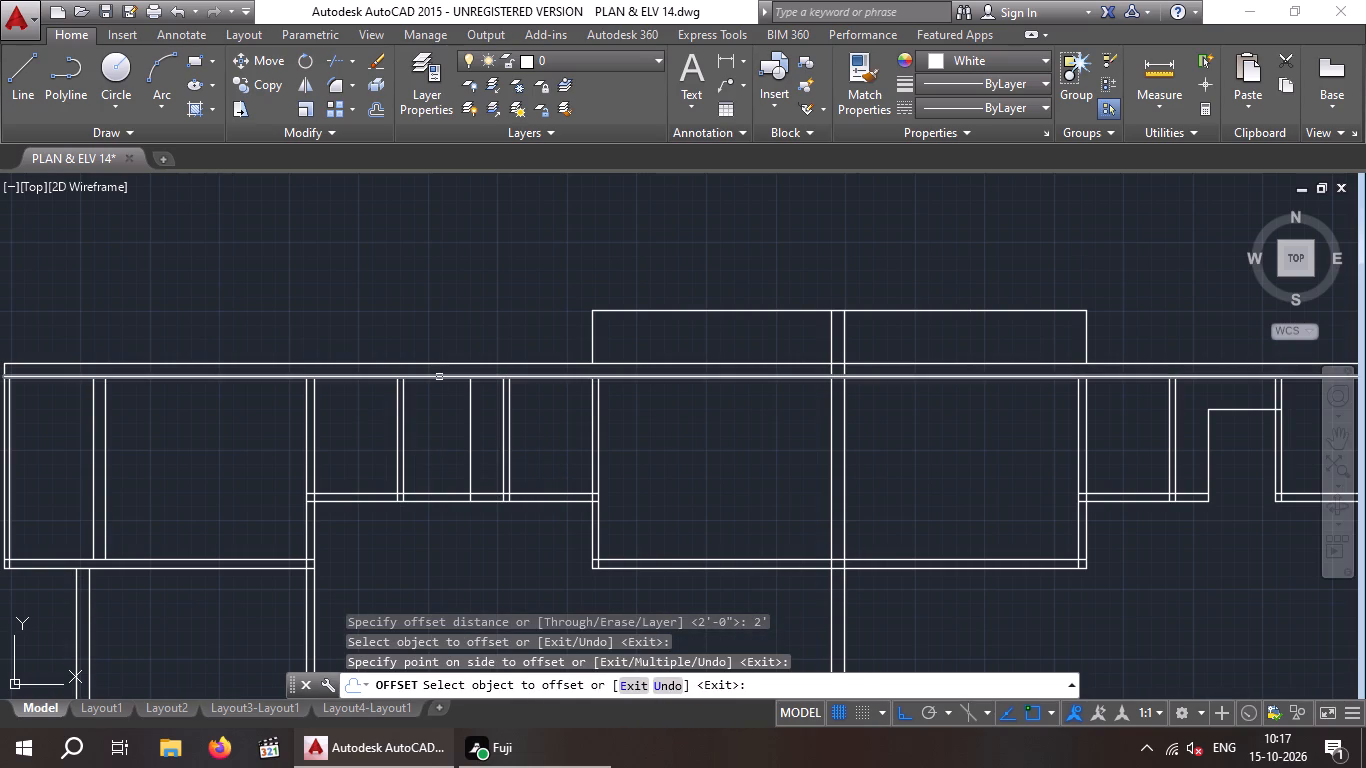
left_click(439, 377)
left_click(447, 405)
key("Escape")
key("Escape")
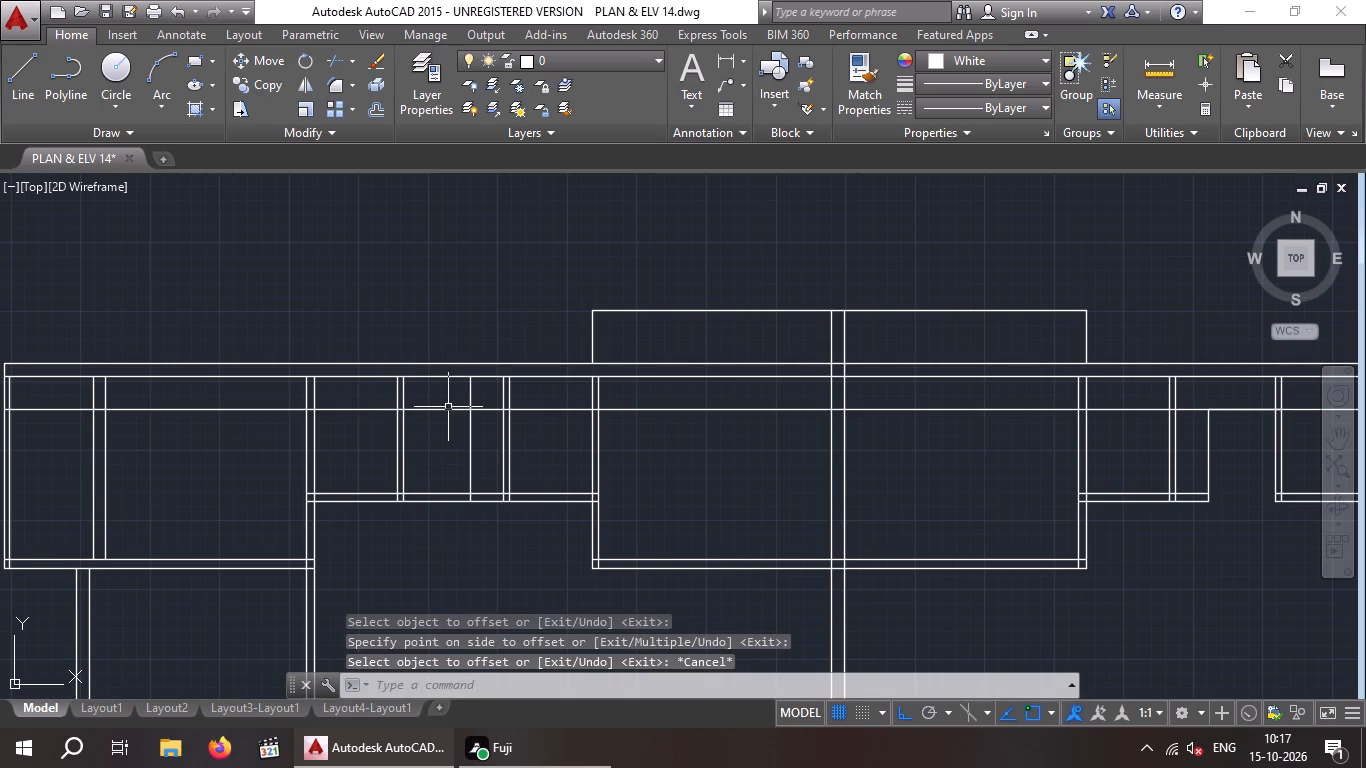
Trim the horizontal offset line out of the two neighbouring small rooms and erase its remaining parts beyond them on both sides.
type("TR")
key("space")
key("space")
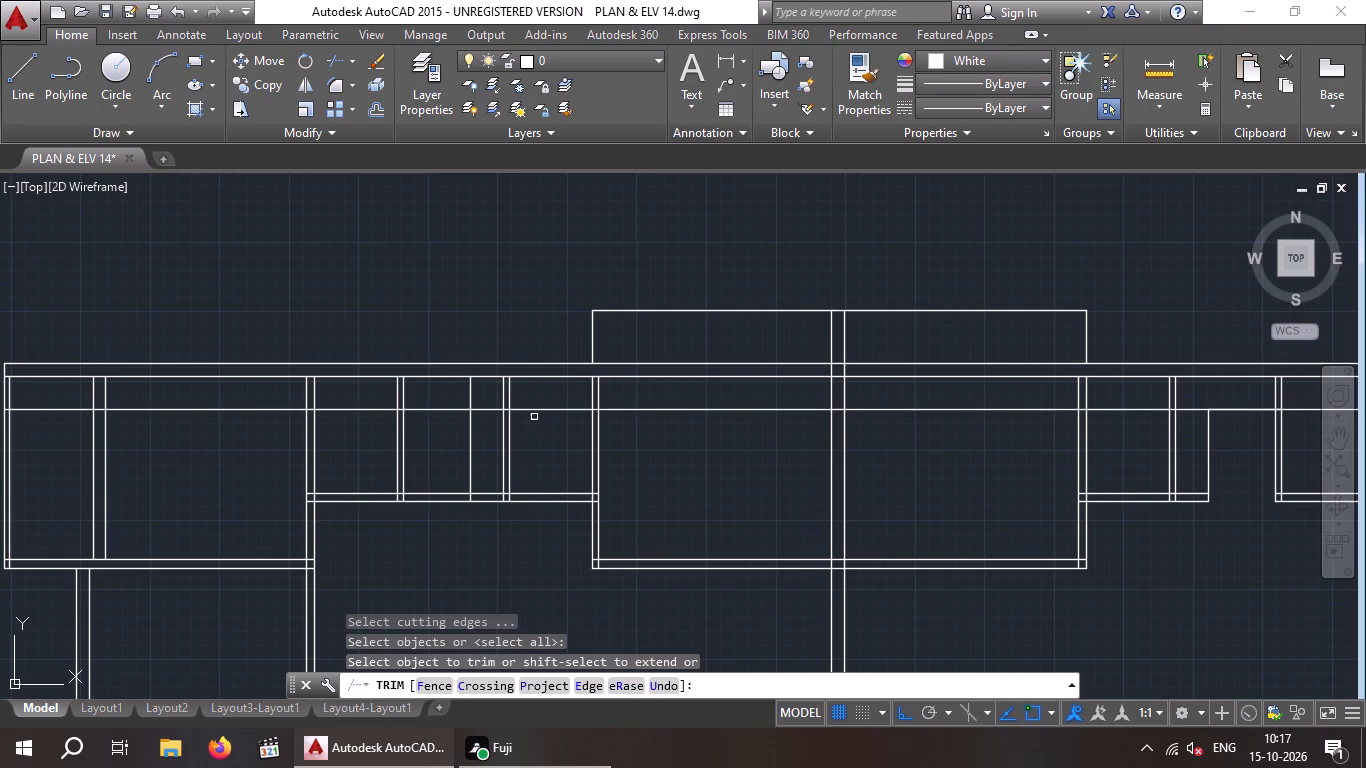
left_click(534, 409)
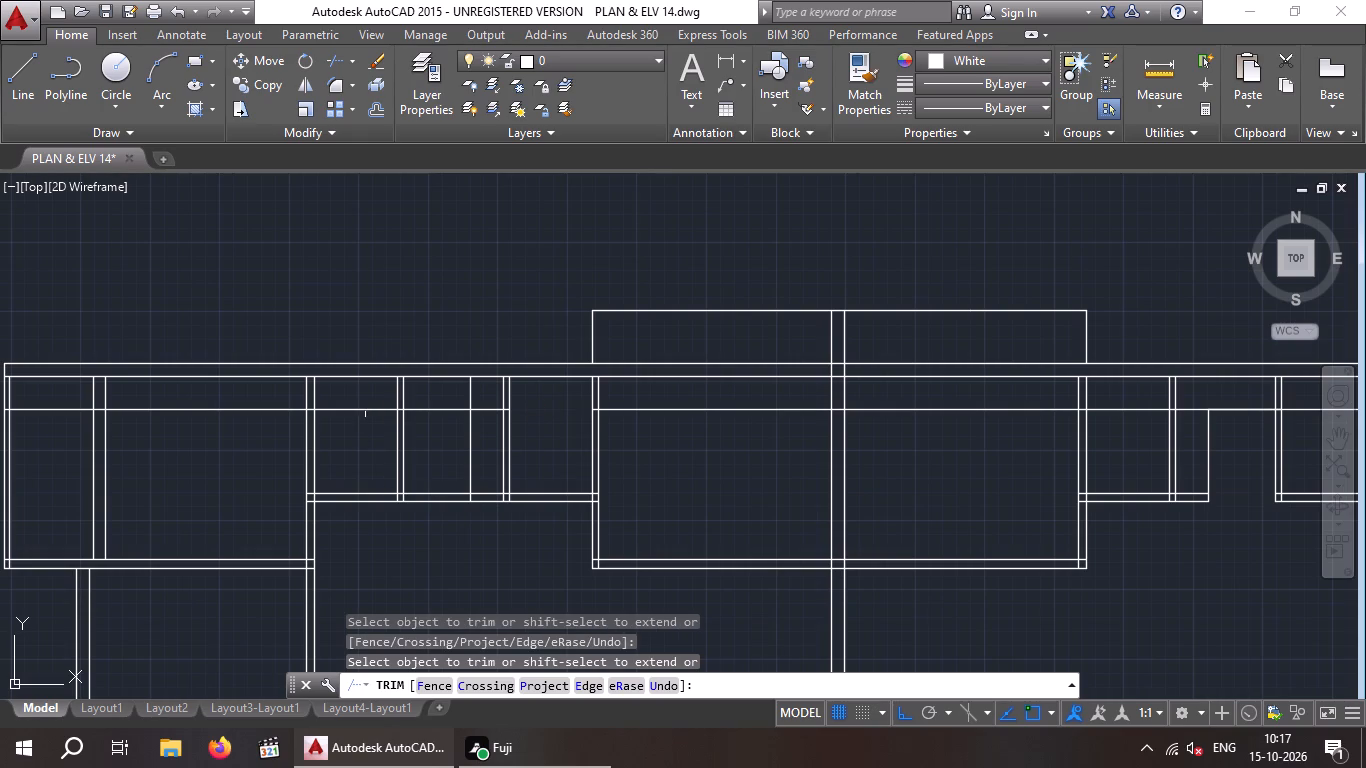
left_click(368, 408)
key("Escape")
left_click(192, 471)
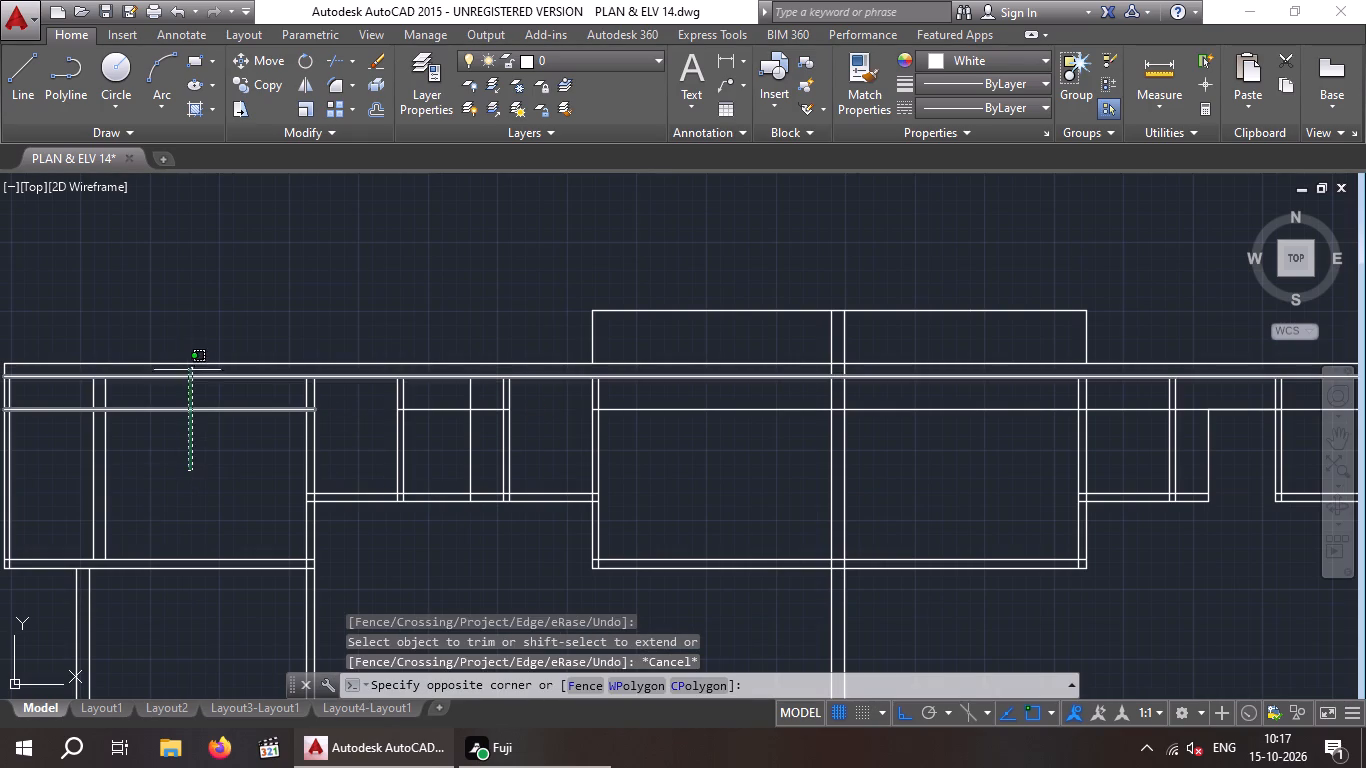
left_click(182, 402)
key("Delete")
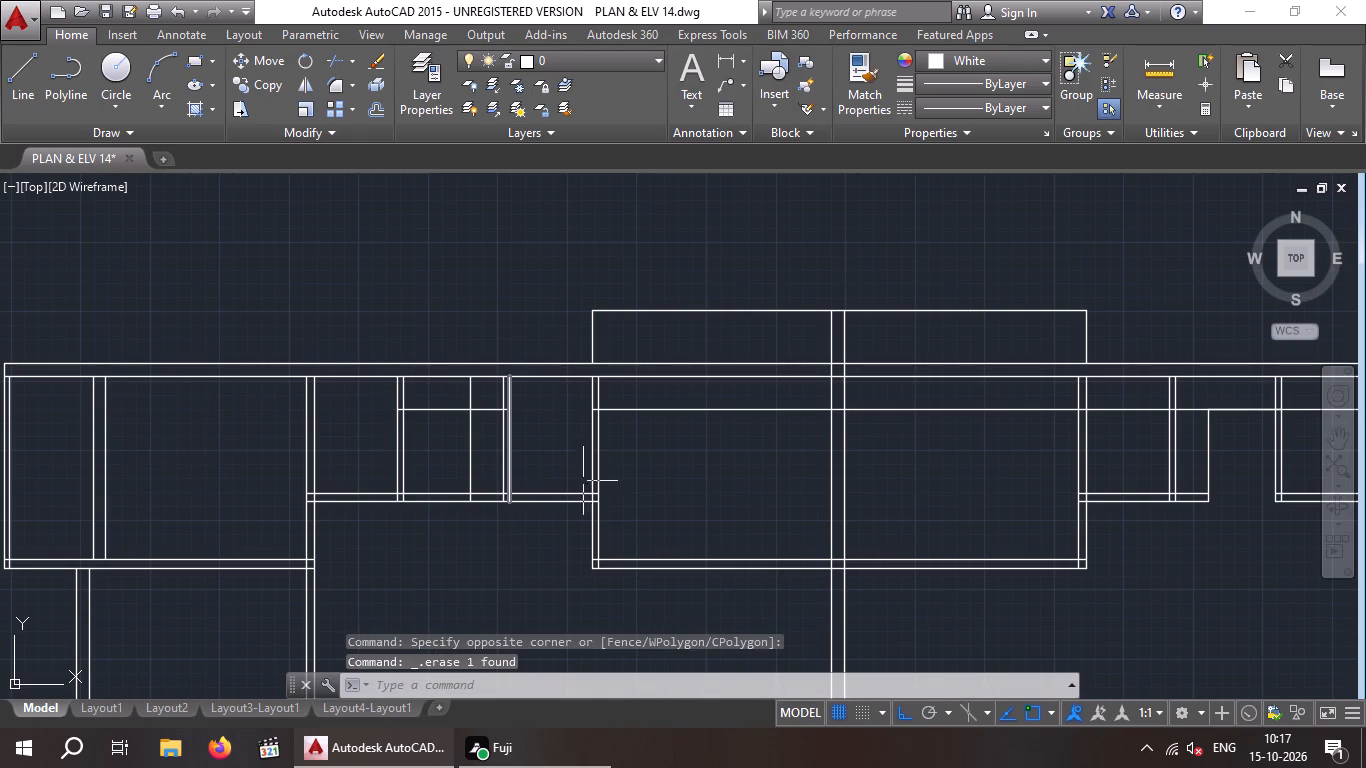
left_click_drag(732, 474, 722, 462)
left_click(670, 401)
key("Delete")
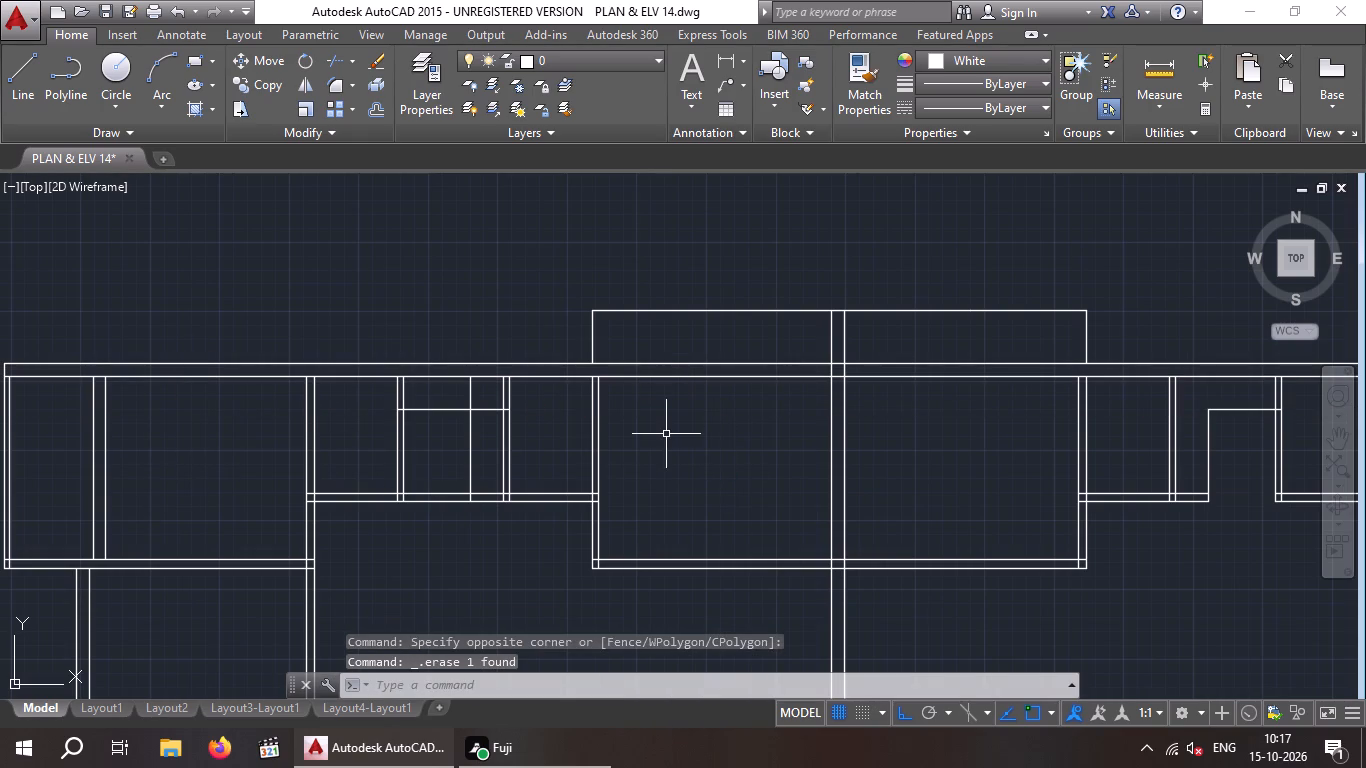
key("Escape")
key("Escape")
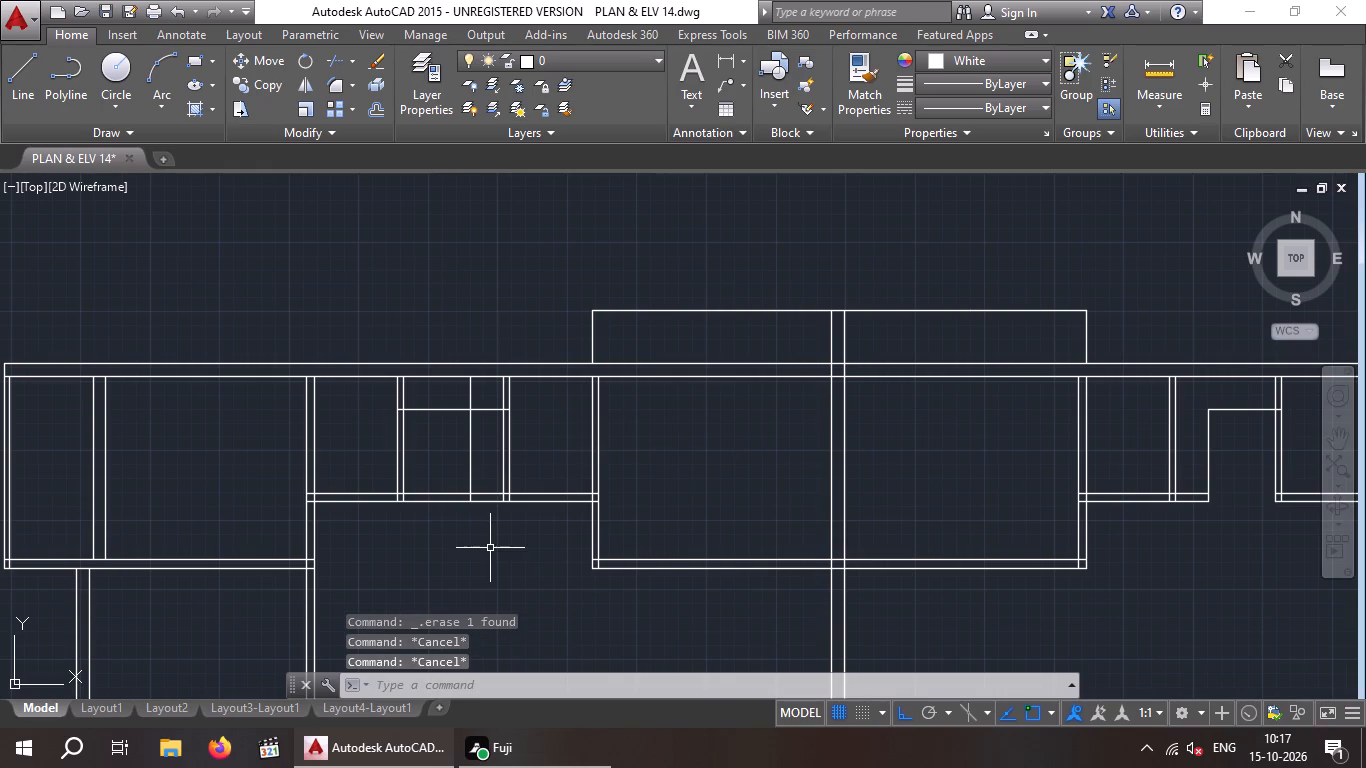
Trim both bottom wall lines between the left partition and the vertical offset line in the upper-left middle small room.
type("TR")
key("space")
key("space")
left_click_drag(460, 532, 445, 538)
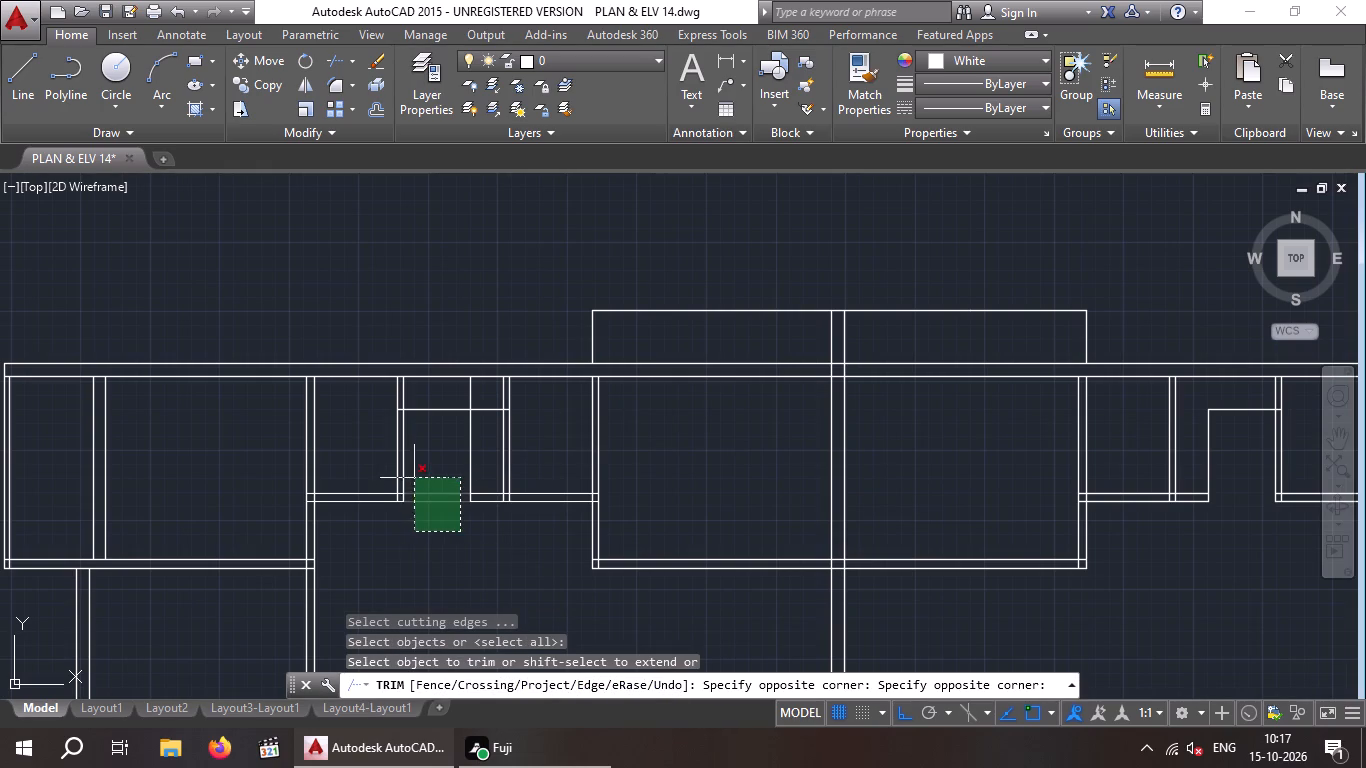
left_click(419, 476)
Trim the two offset lines in the upper-left middle small room to a clean corner, removing the stub inside the right partition.
scroll(493, 420, "up", 2)
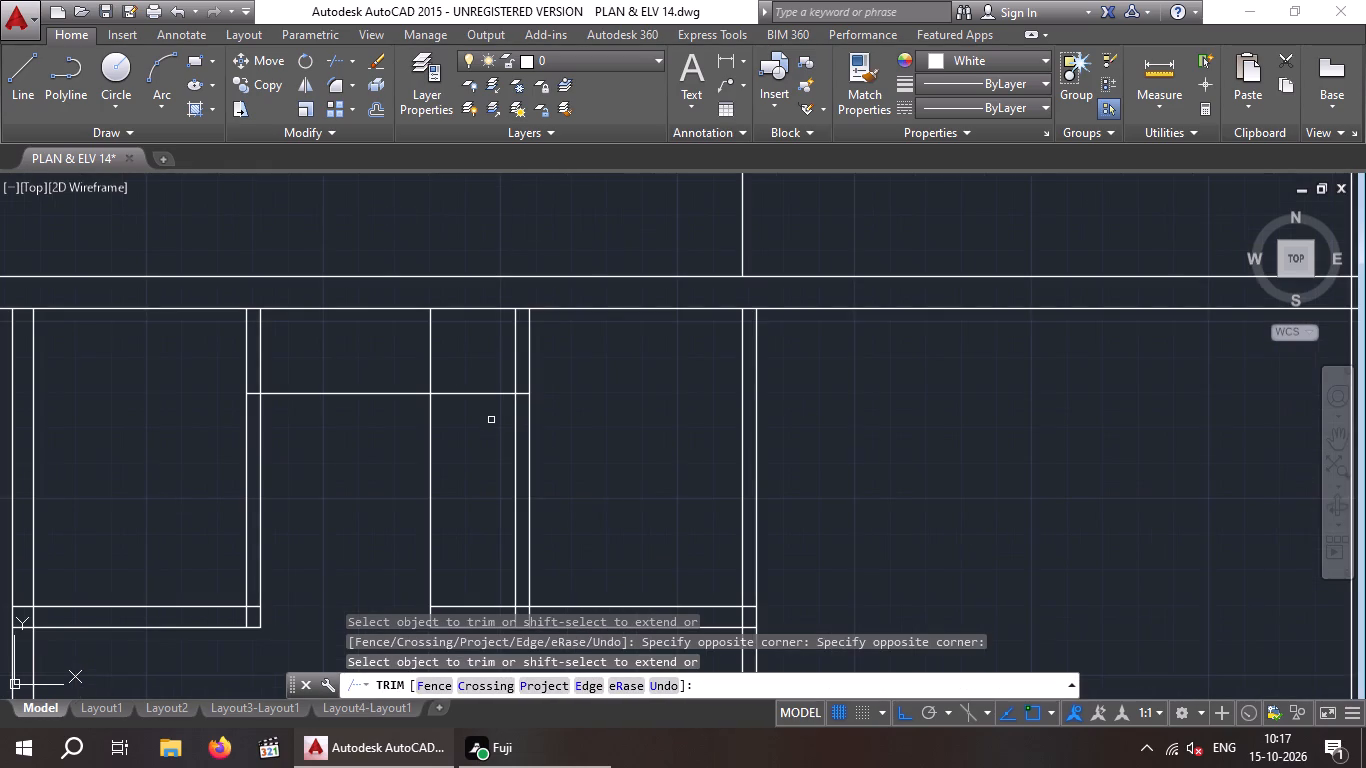
scroll(522, 397, "up", 3)
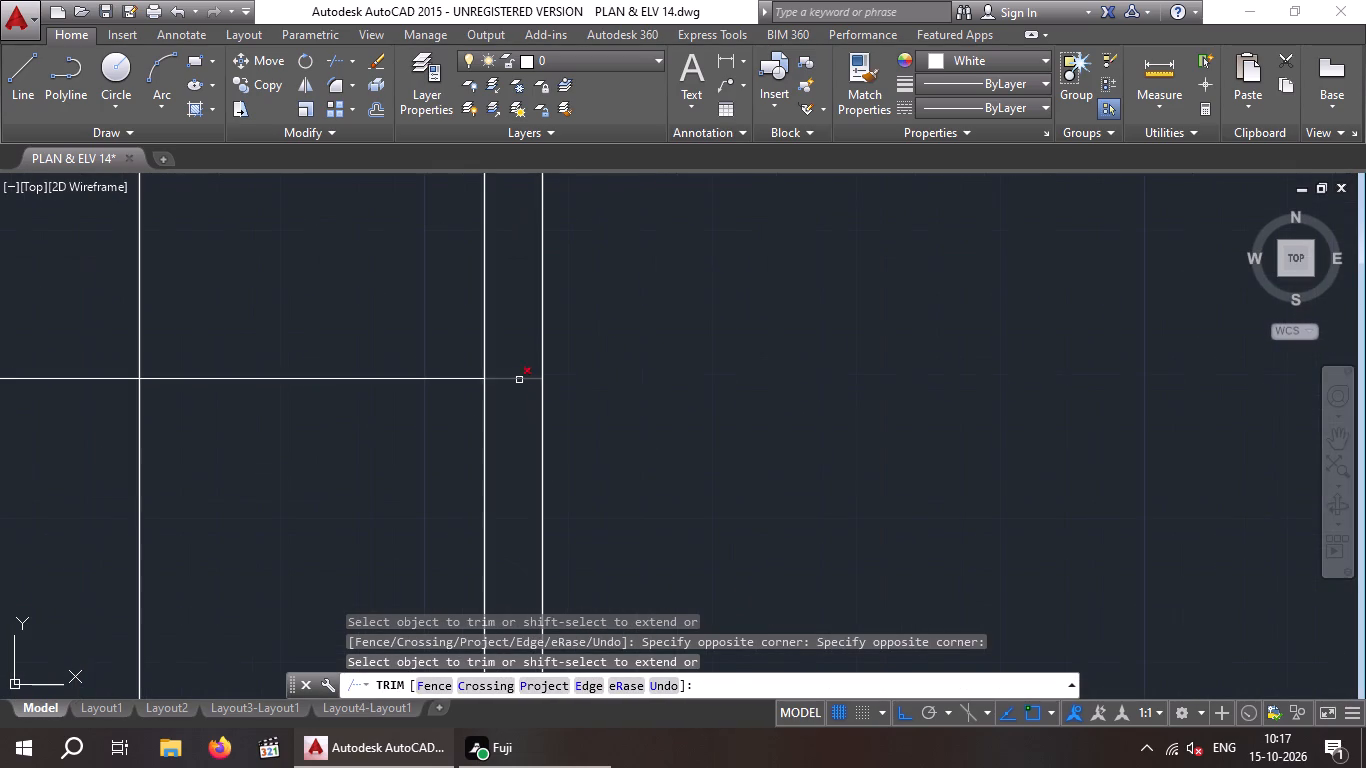
left_click(519, 379)
left_click(390, 430)
left_click(357, 352)
left_click_drag(364, 293, 353, 292)
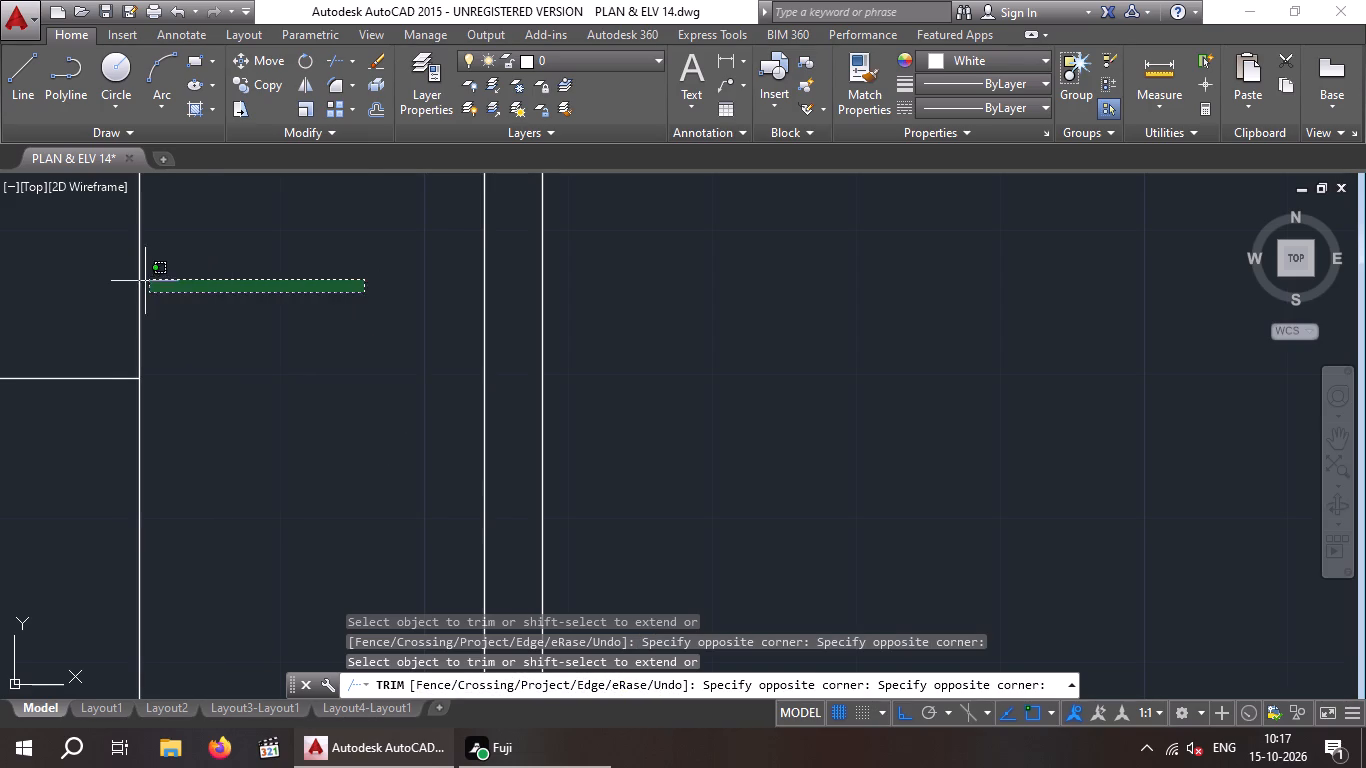
left_click(103, 293)
scroll(116, 290, "down", 1)
left_click_drag(243, 280, 193, 287)
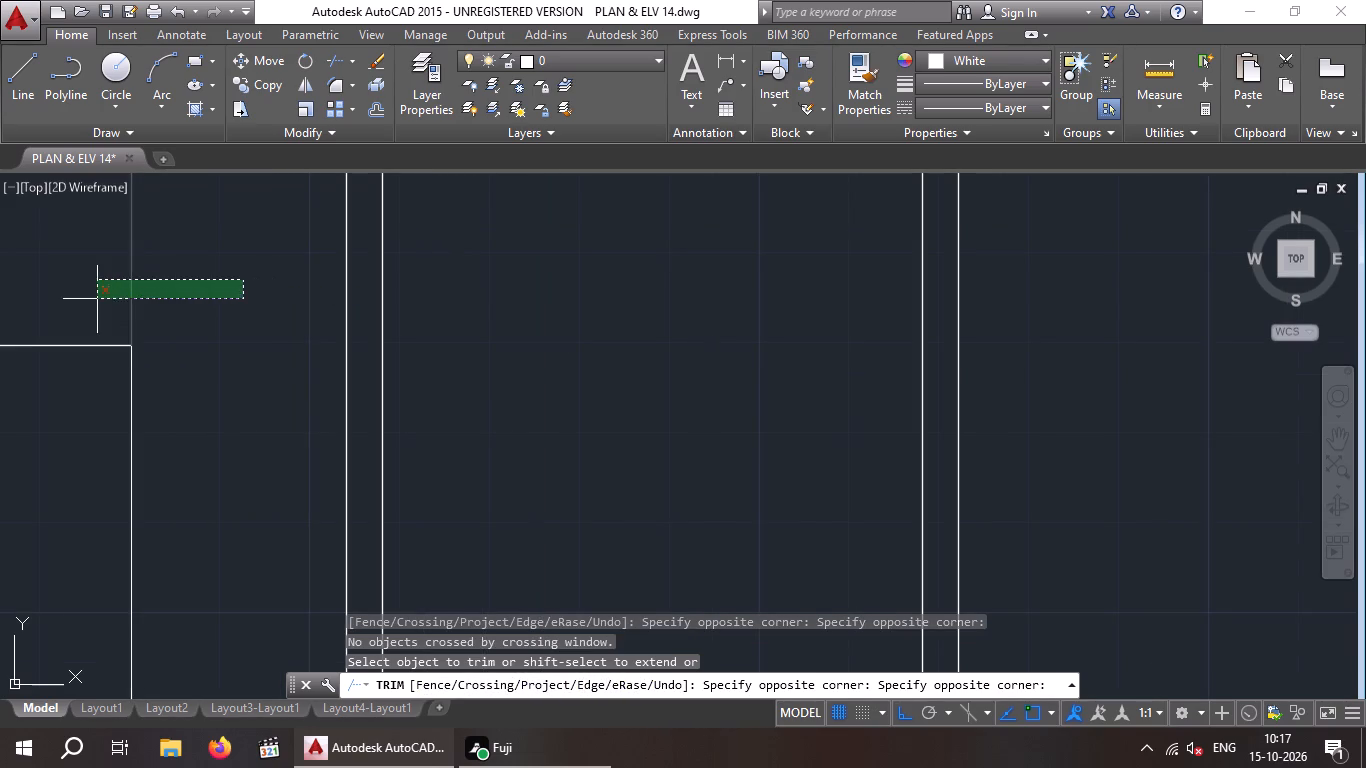
left_click(97, 299)
scroll(169, 291, "down", 3)
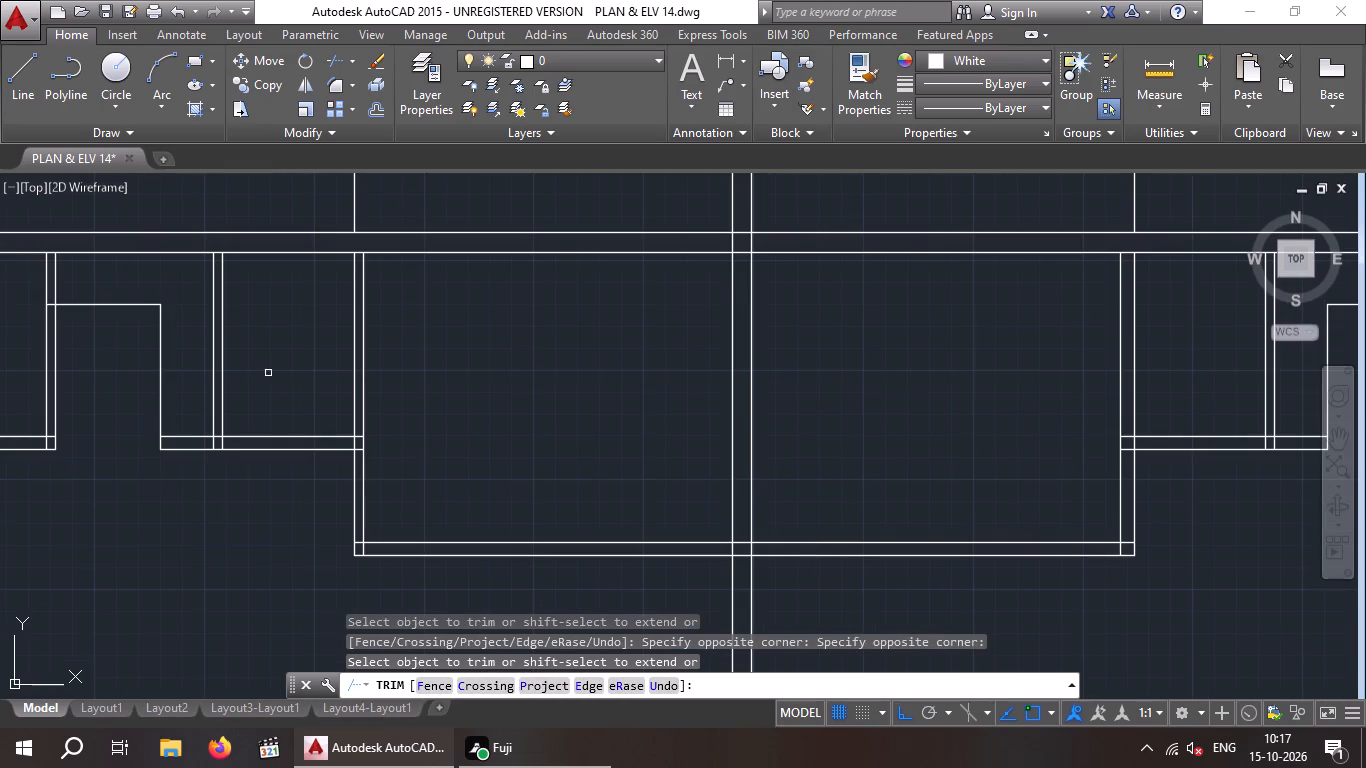
scroll(269, 360, "down", 2)
key("Escape")
key("Escape")
Look over the whole floor plan to check the upper and lower recesses and the surrounding rooms.
middle_click_drag(302, 364, 391, 368)
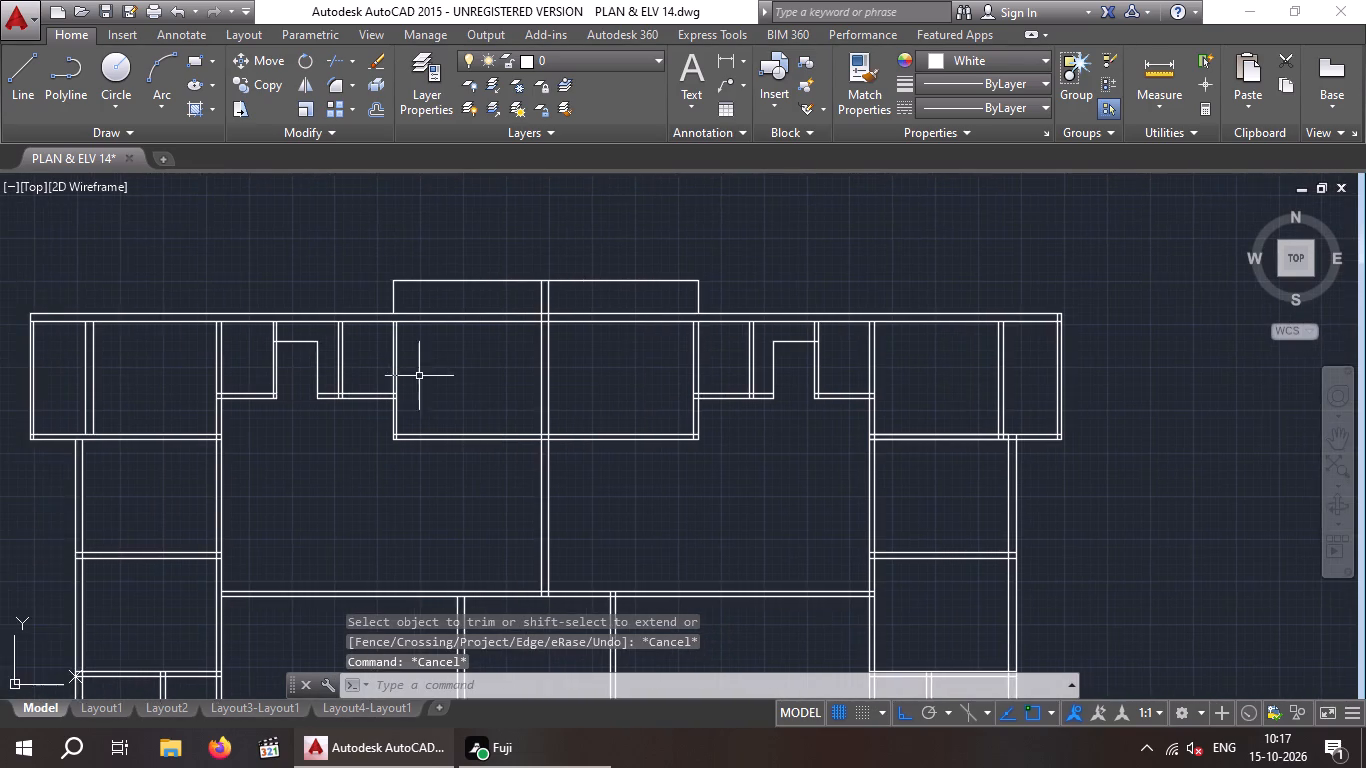
scroll(456, 381, "down", 1)
middle_click_drag(431, 355, 412, 338)
middle_click_drag(414, 367, 383, 334)
scroll(393, 325, "down", 1)
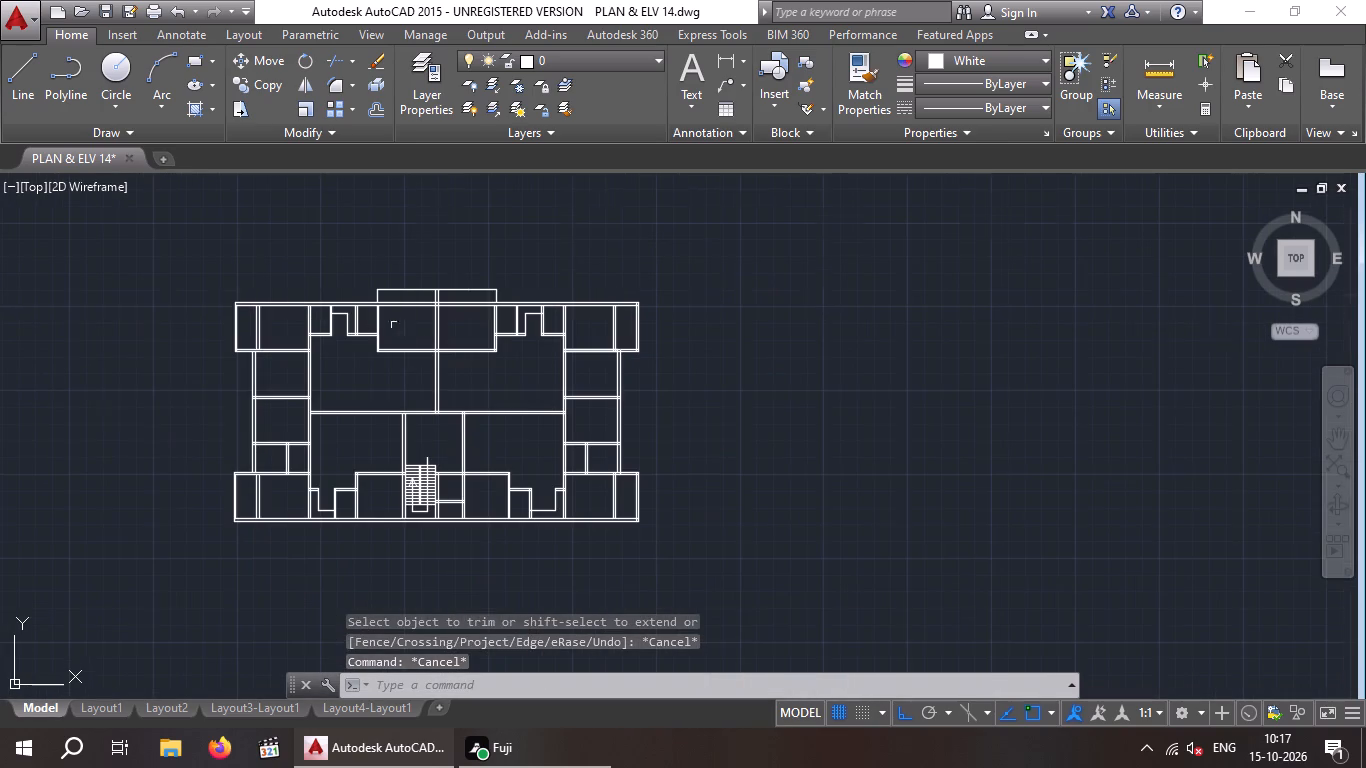
middle_click_drag(465, 342, 322, 365)
scroll(465, 342, "down", 1)
scroll(355, 382, "up", 2)
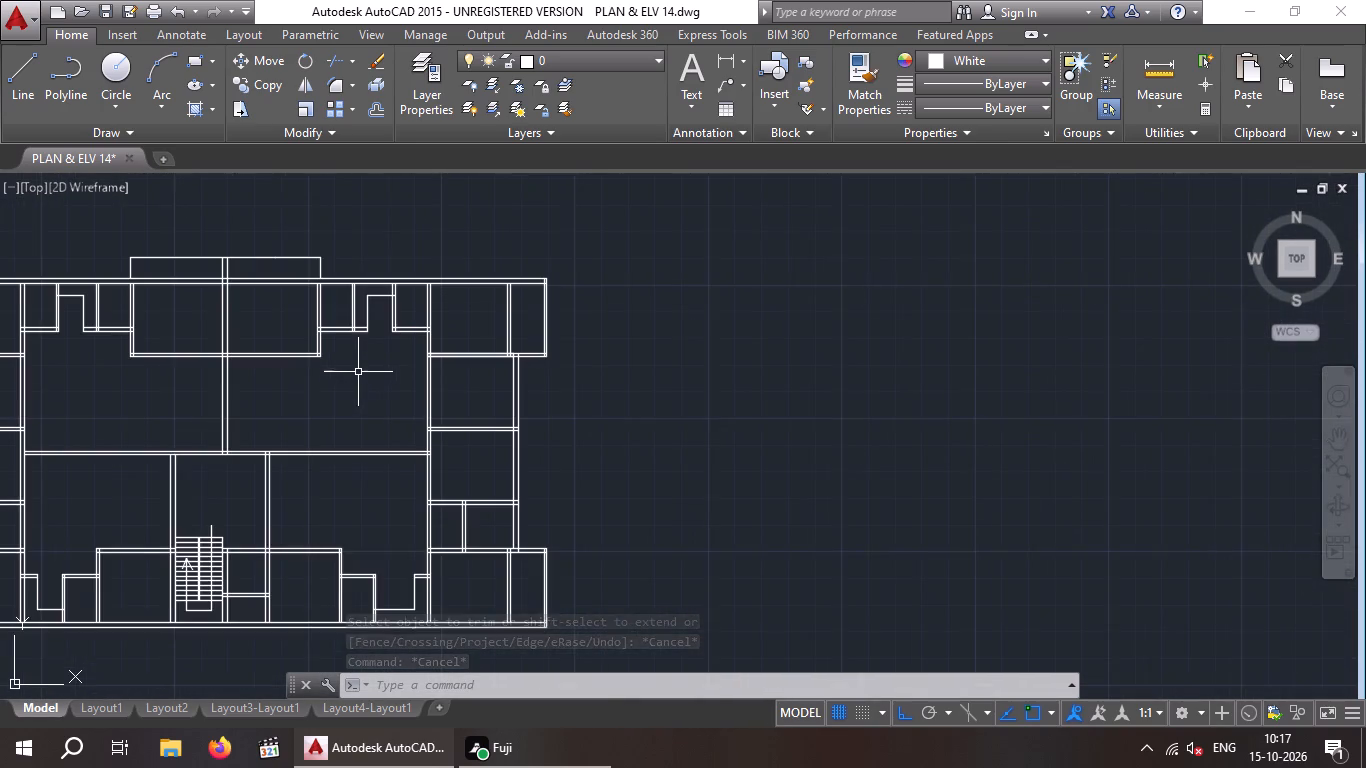
middle_click_drag(359, 370, 492, 334)
scroll(482, 346, "down", 1)
middle_click_drag(437, 369, 481, 363)
scroll(291, 432, "up", 1)
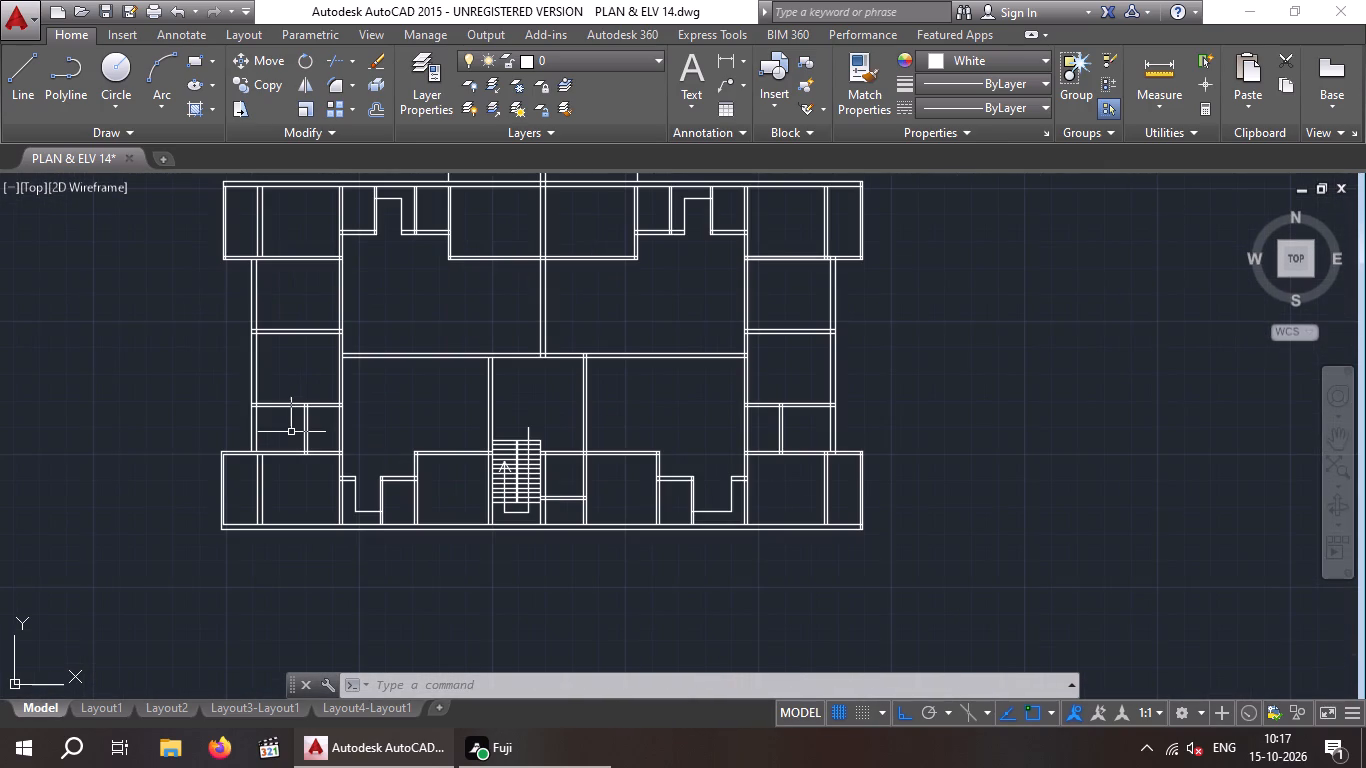
middle_click_drag(377, 415, 374, 444)
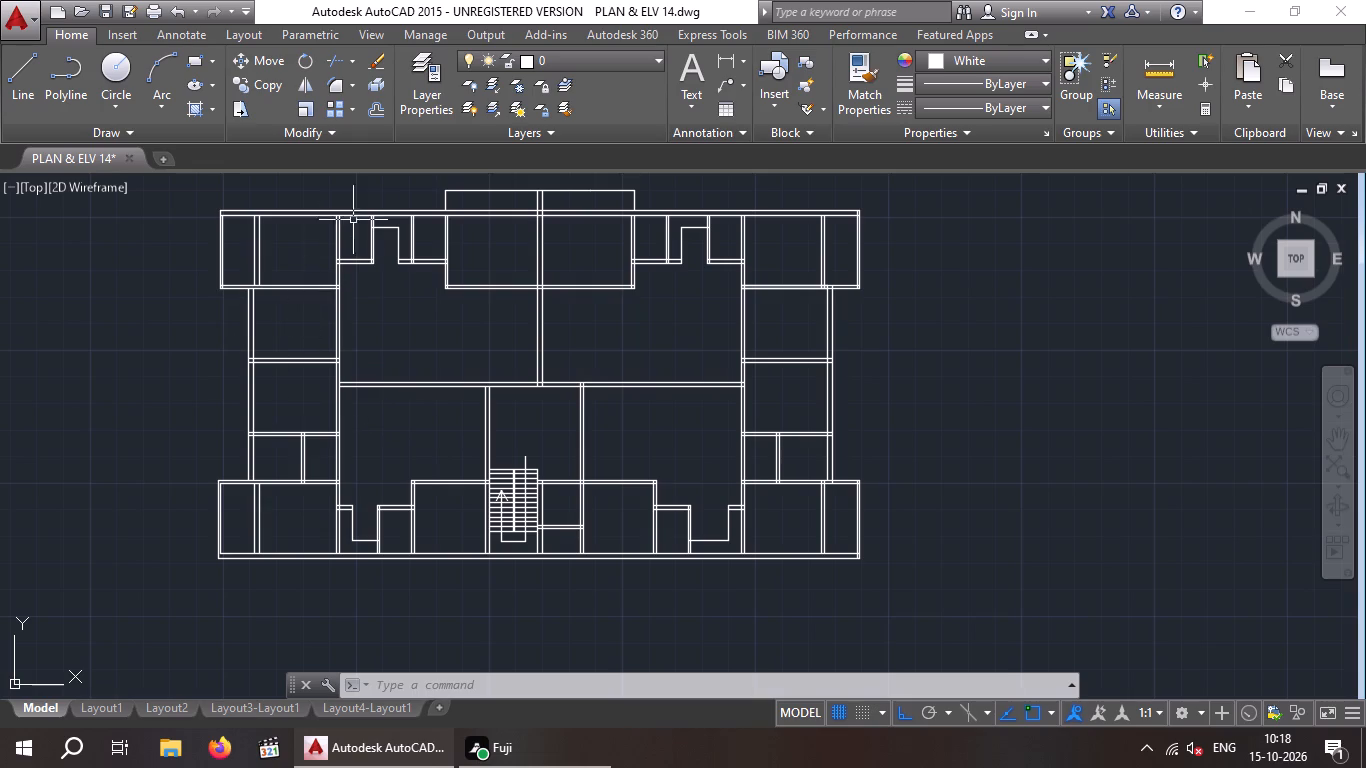
Draw two short lines across the vertical wall where it meets both lines of the upper-left room's bottom wall.
scroll(340, 264, "up", 5)
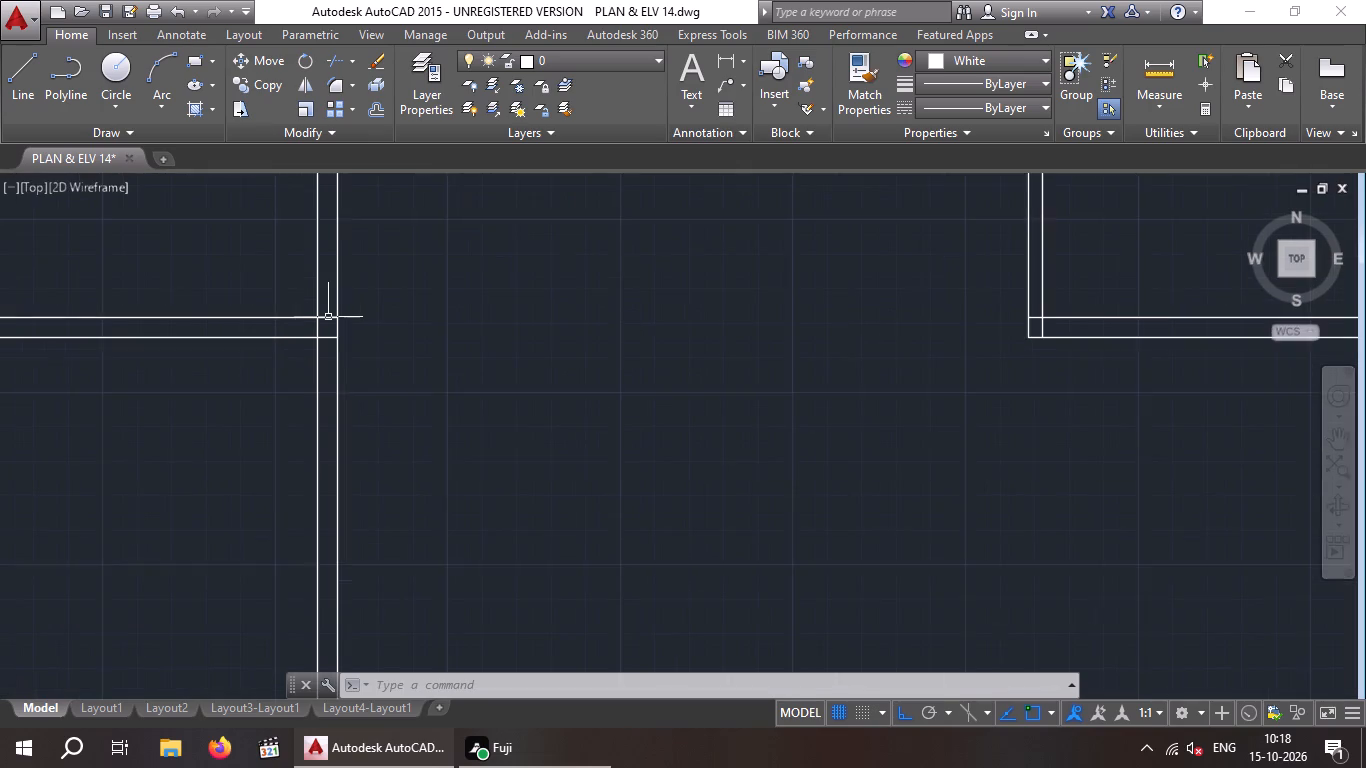
scroll(328, 317, "down", 1)
middle_click_drag(328, 321, 335, 371)
key("Escape")
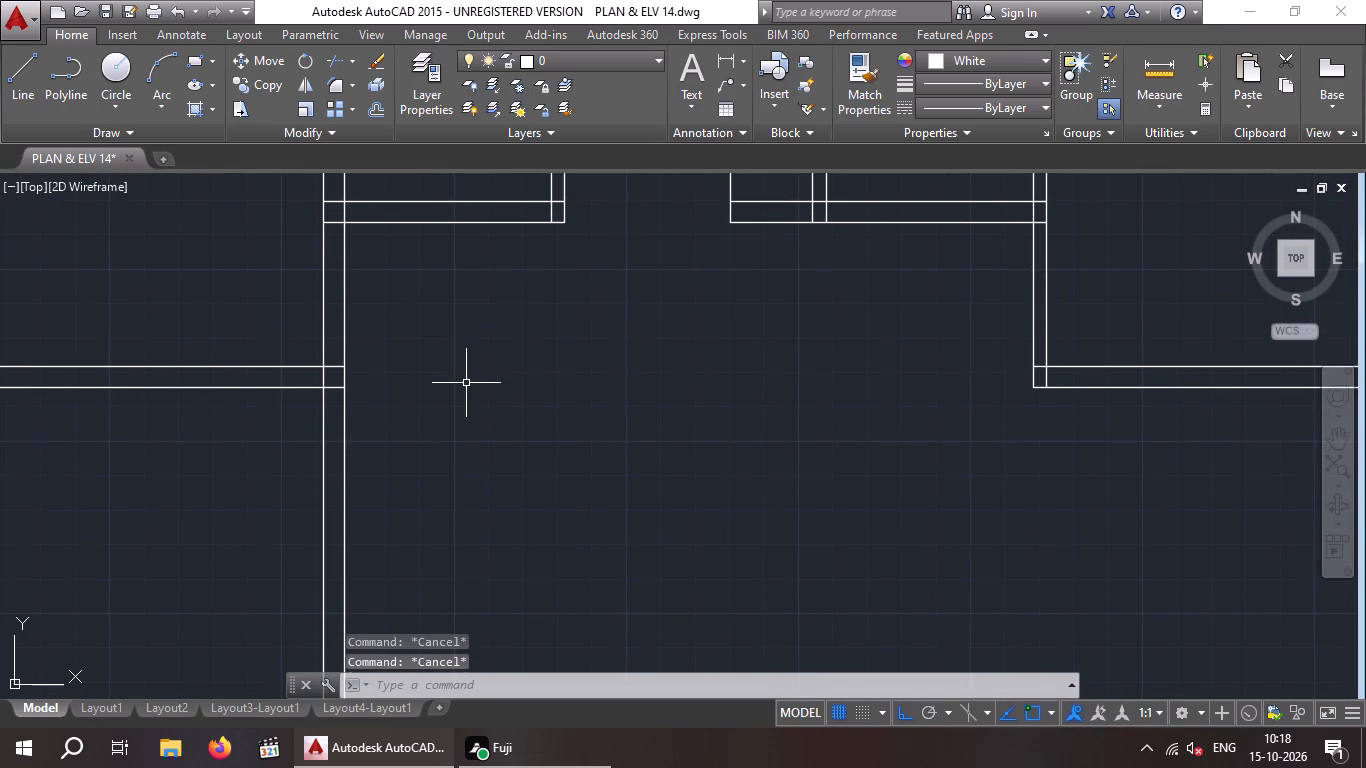
key("o")
key("Escape")
key("l")
key("Return")
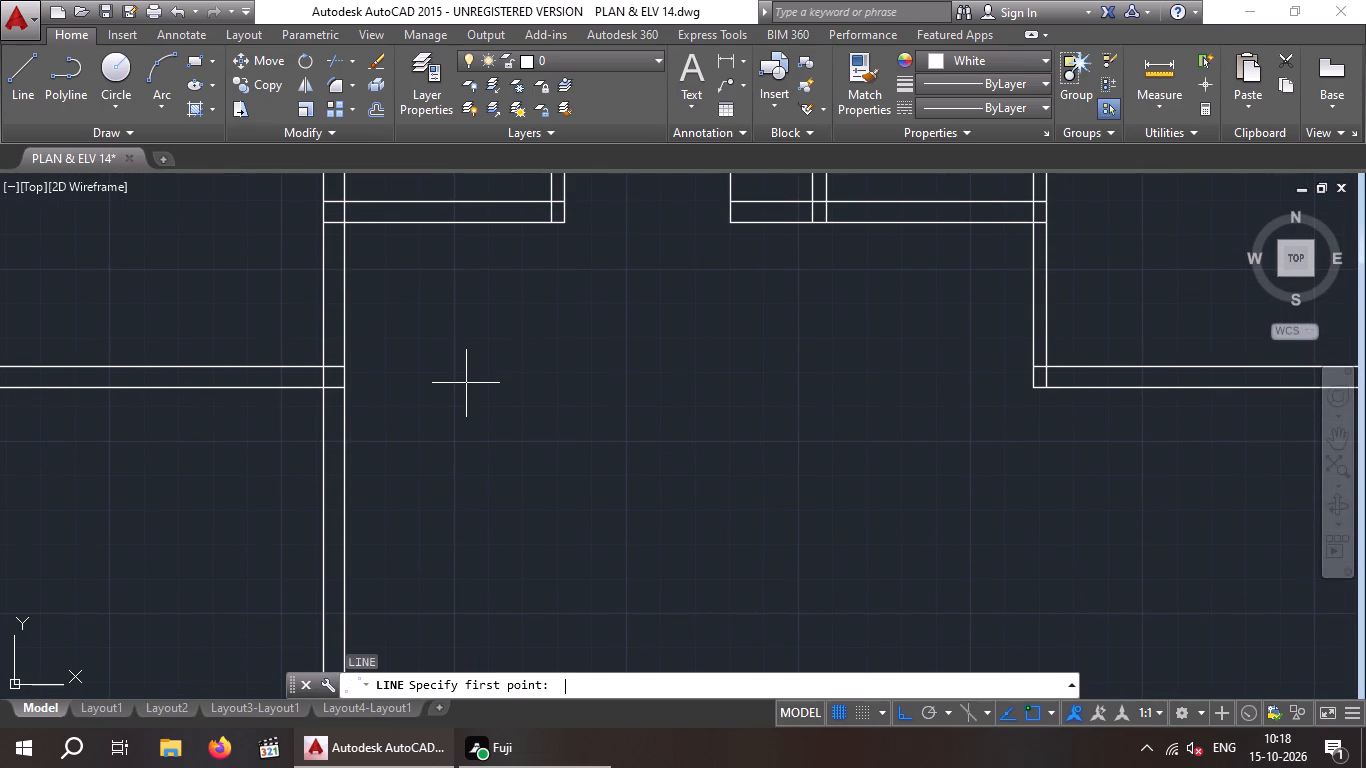
scroll(326, 342, "up", 3)
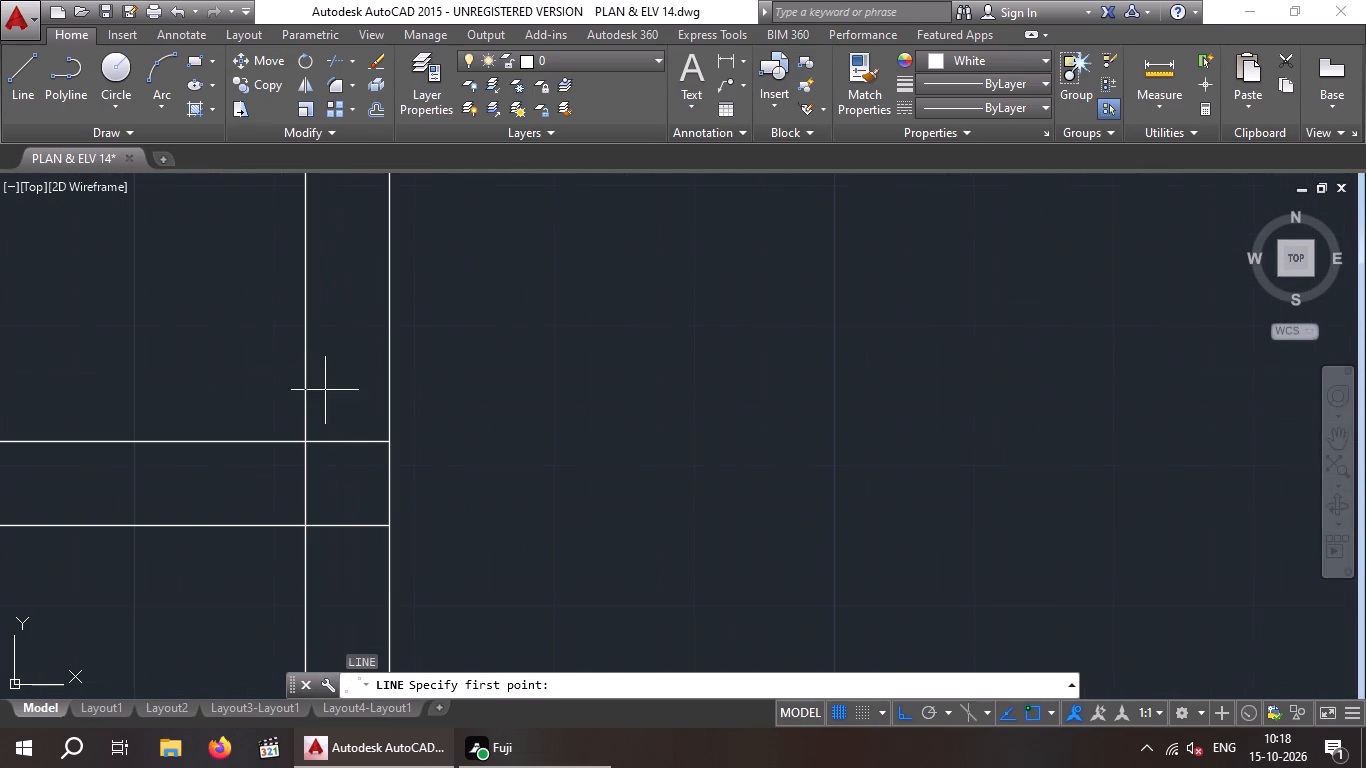
left_click(307, 436)
left_click(387, 437)
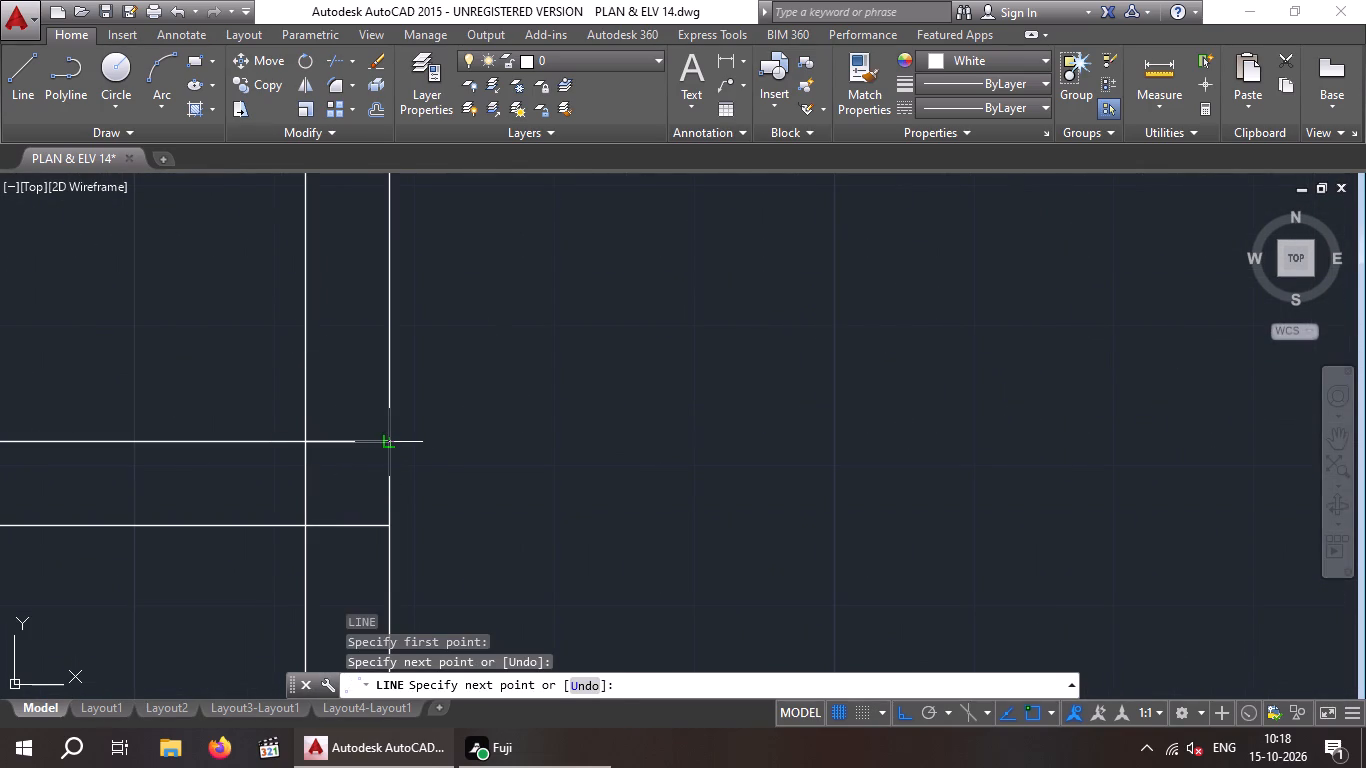
key("space")
key("space")
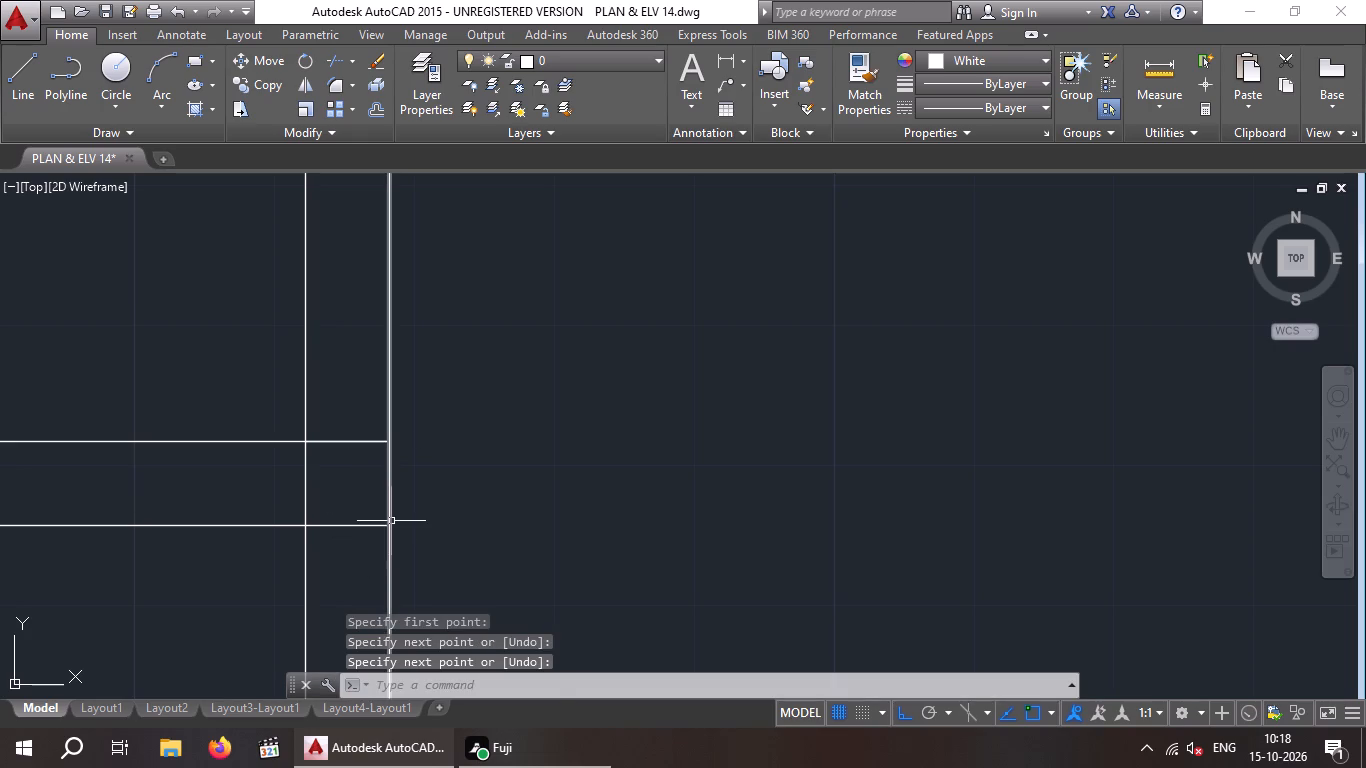
left_click(390, 530)
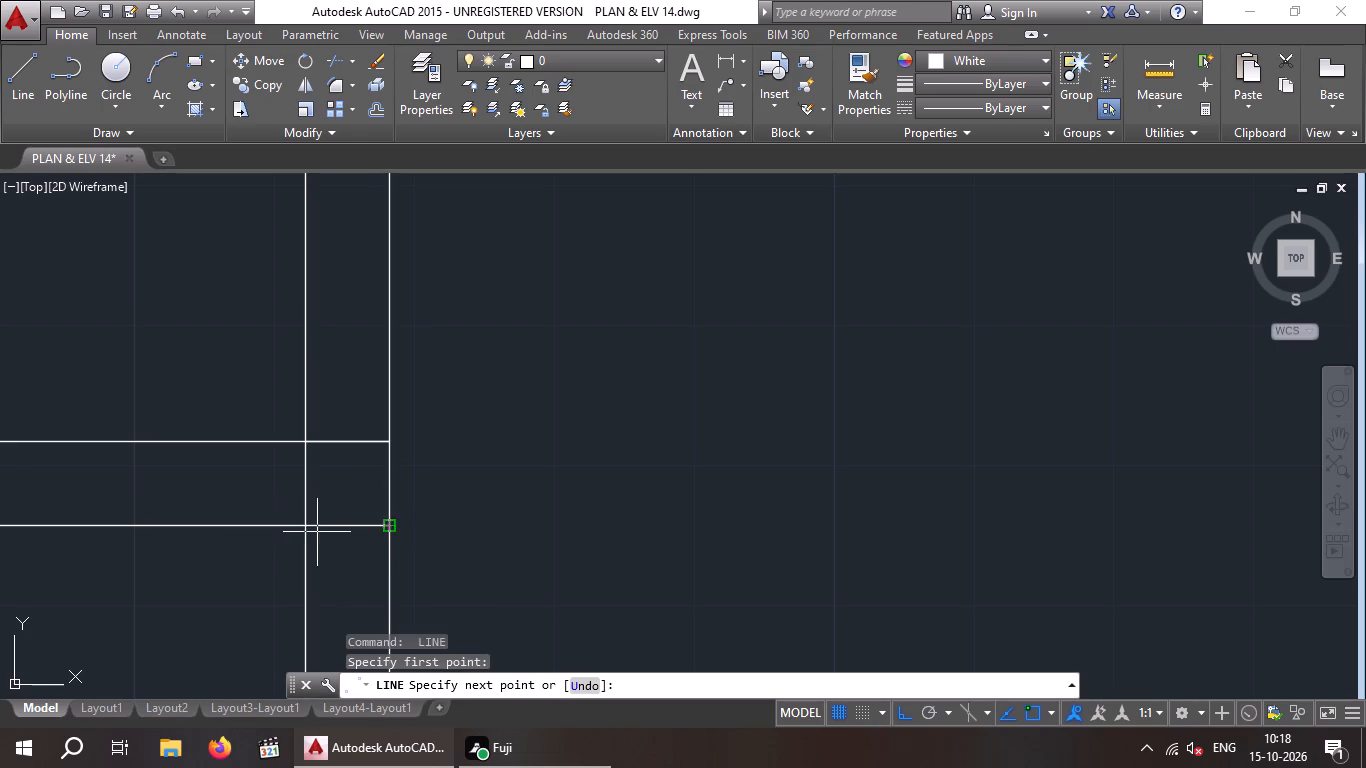
left_click(304, 525)
scroll(439, 450, "down", 1)
key("Escape")
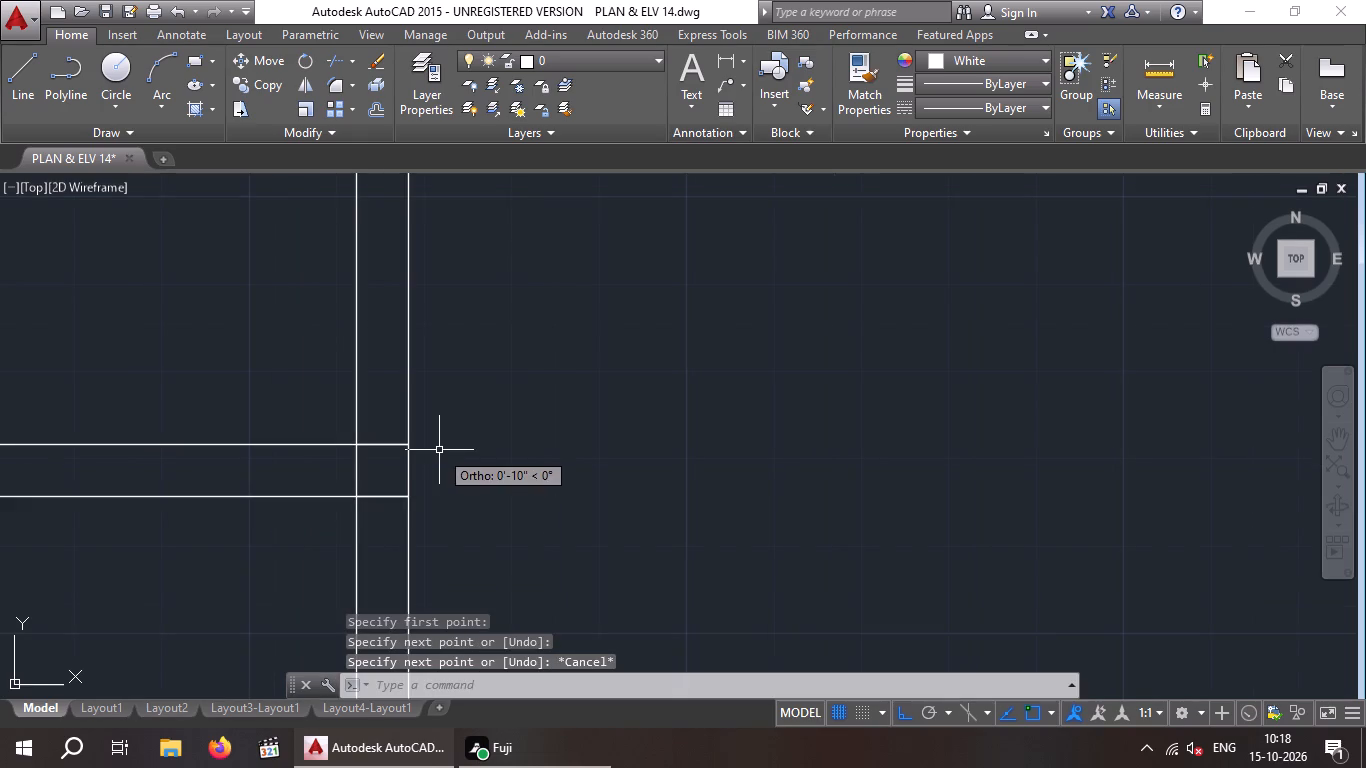
Offset the two short junction lines 6" outward, one upward and one downward within the vertical wall.
scroll(442, 442, "down", 1)
middle_click(441, 440)
key("o")
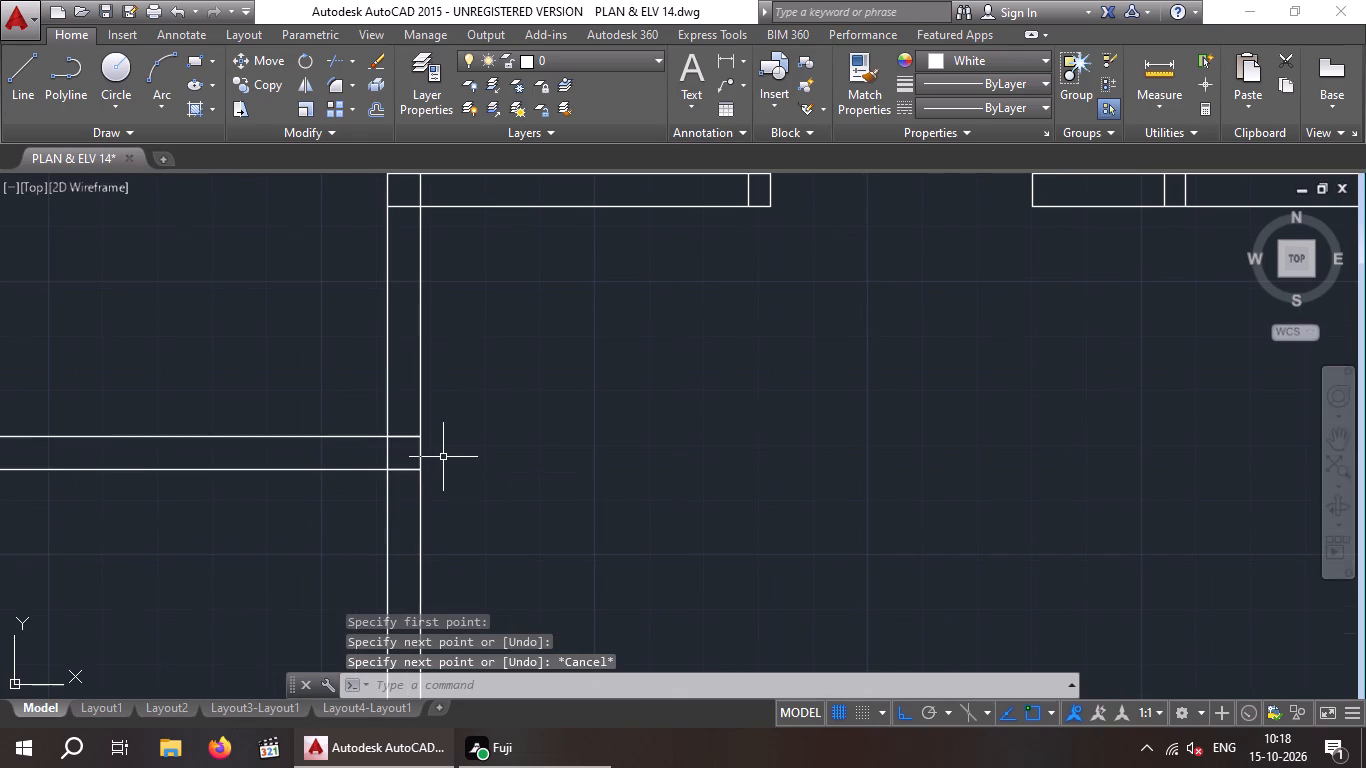
key("Return")
type("6\"")
key("Return")
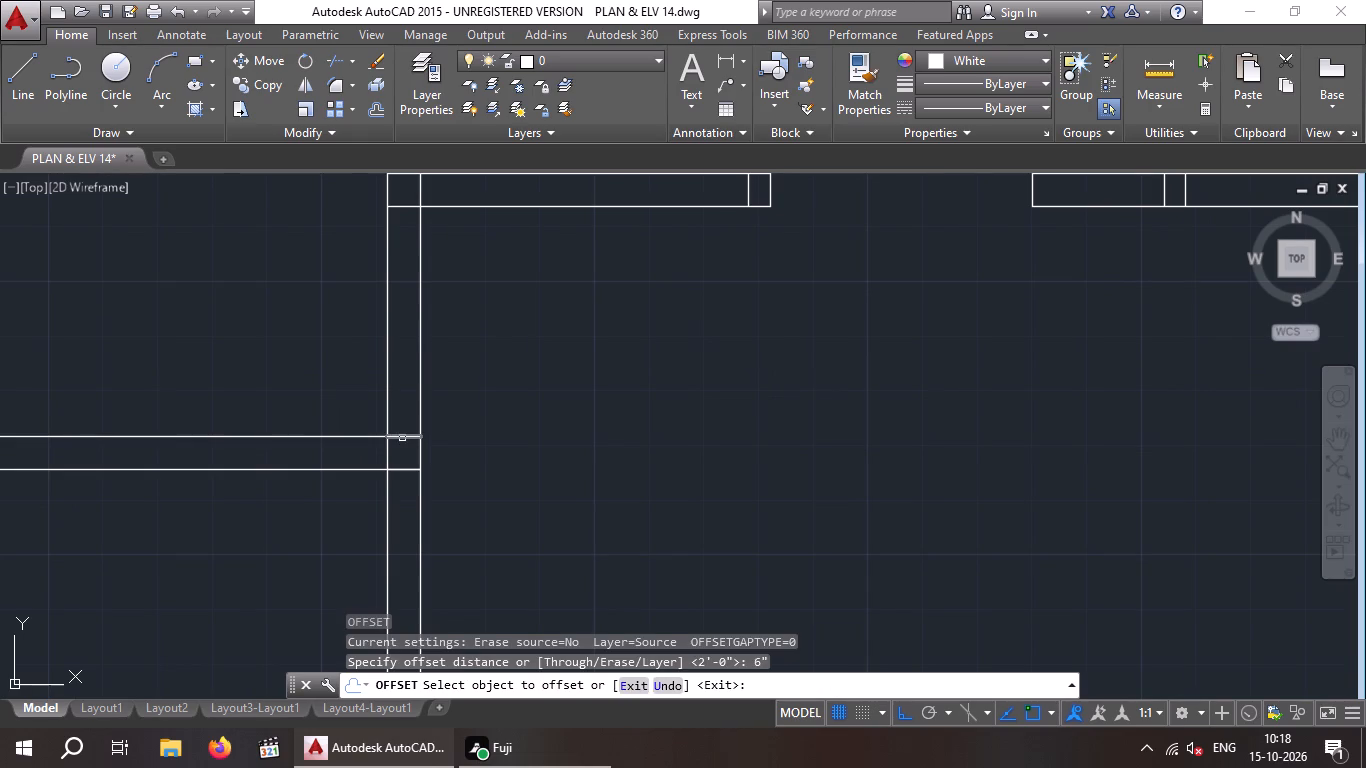
left_click(402, 438)
left_click(405, 384)
left_click_drag(403, 471, 402, 483)
left_click(395, 521)
key("Escape")
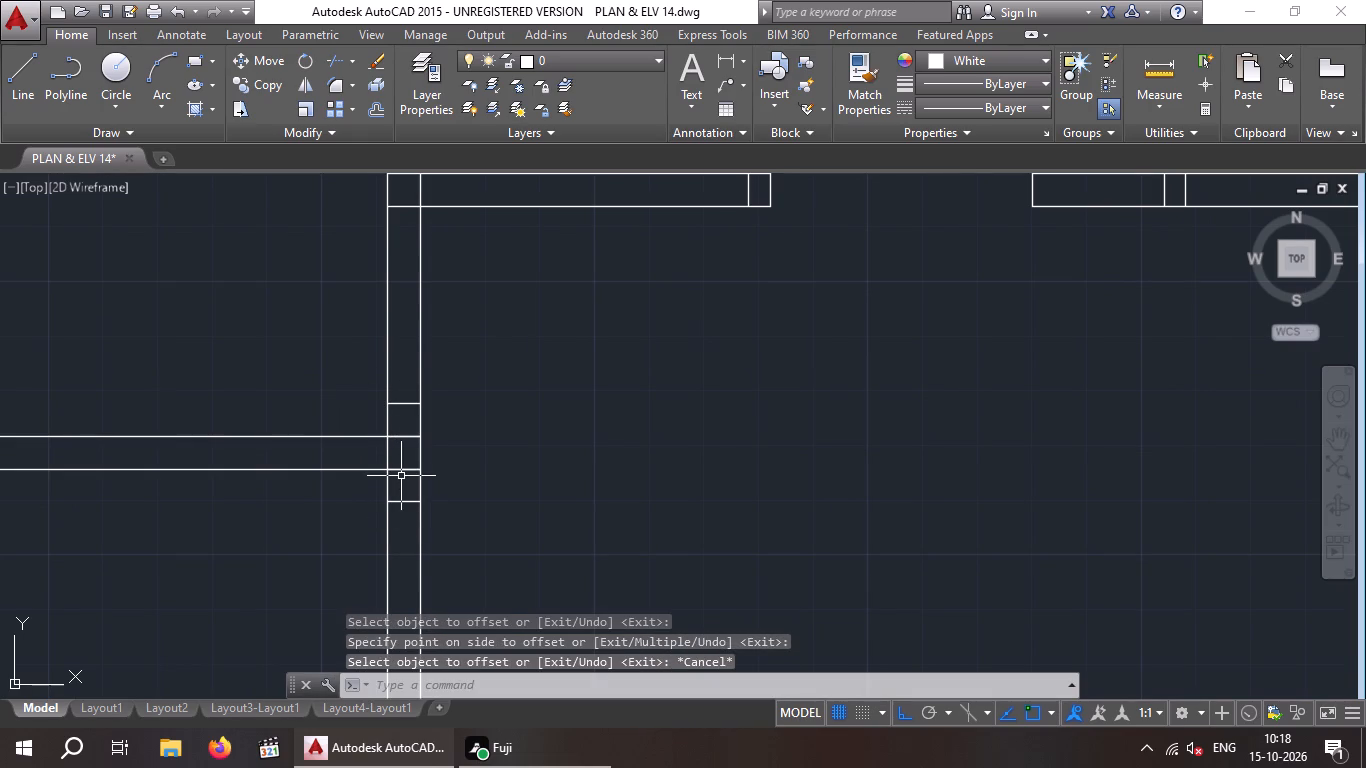
Erase the two original short lines at the wall junction, keeping their offset copies.
left_click(401, 470)
left_click(401, 436)
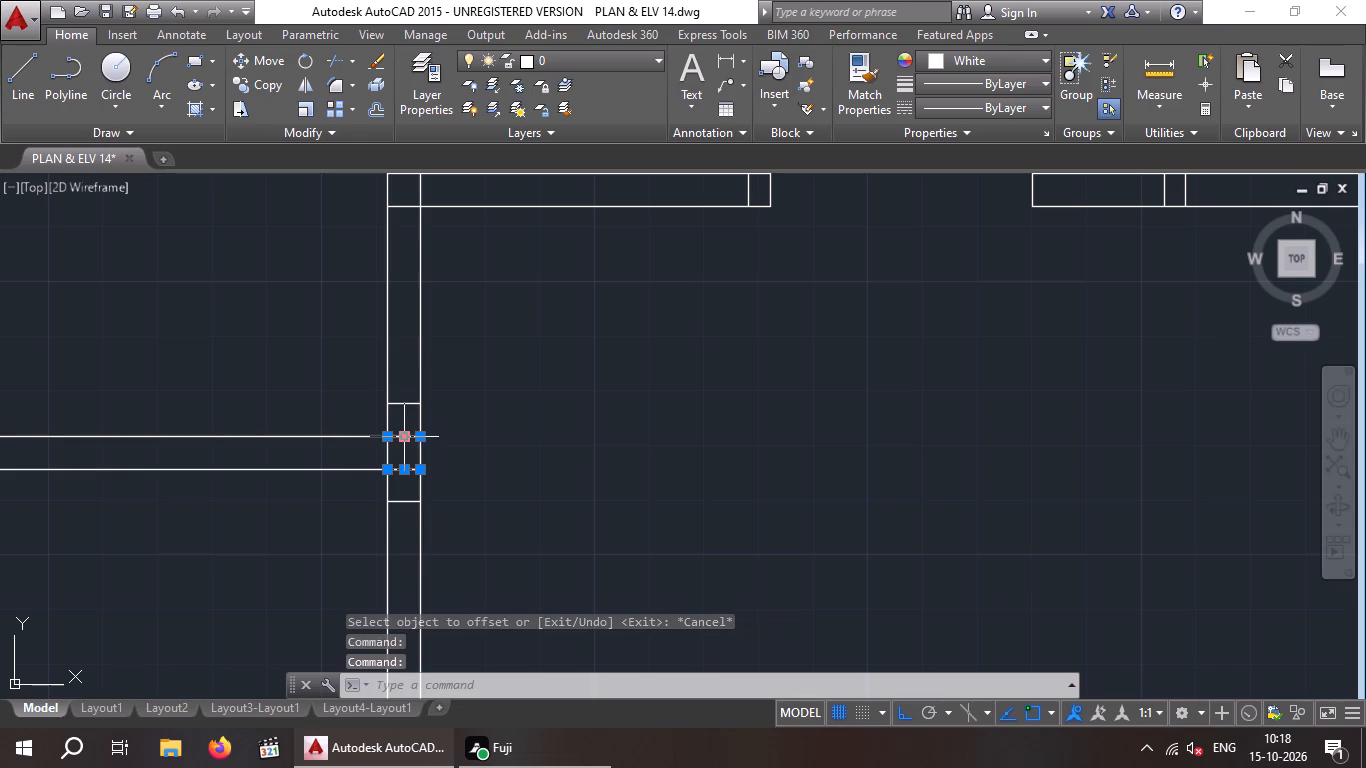
key("Delete")
Offset the short line just below the wall junction 3' downward within the vertical wall.
scroll(477, 443, "down", 1)
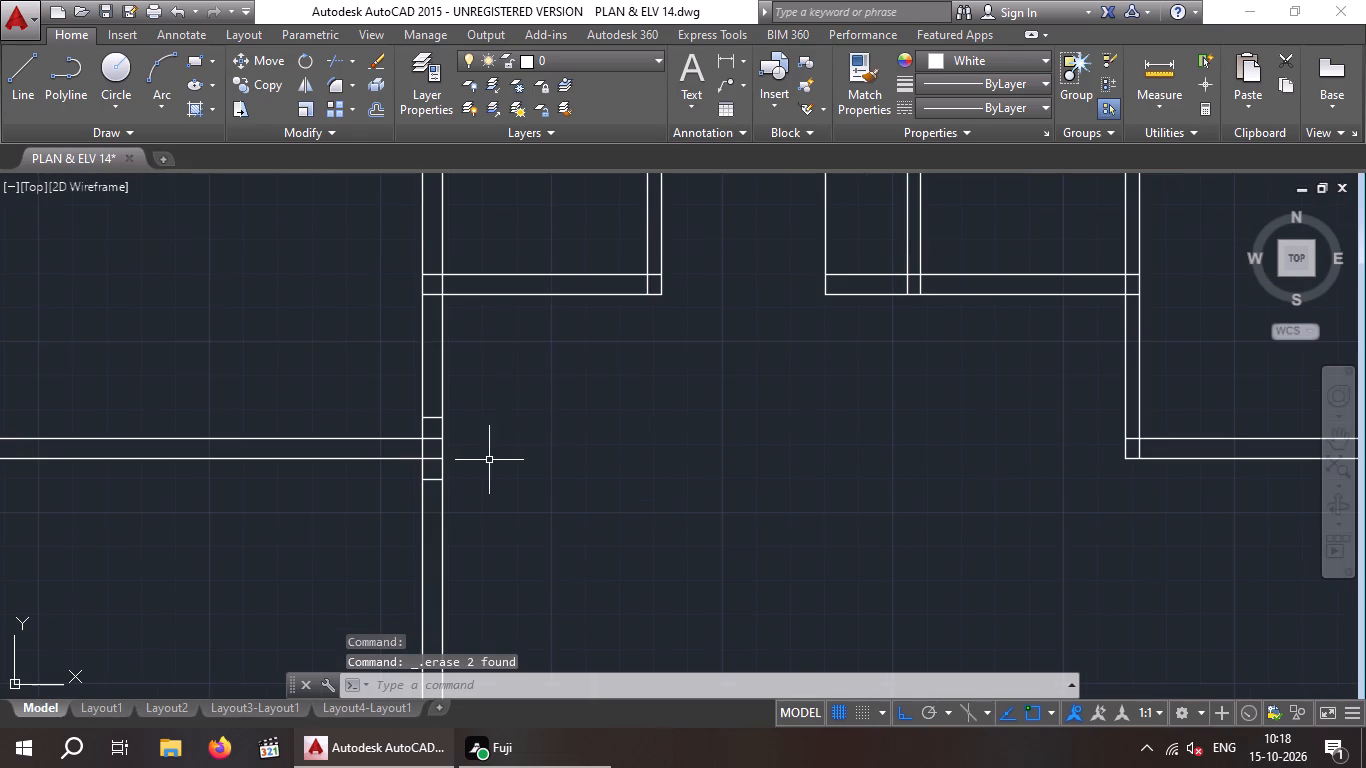
key("Escape")
key("Escape")
key("o")
key("Return")
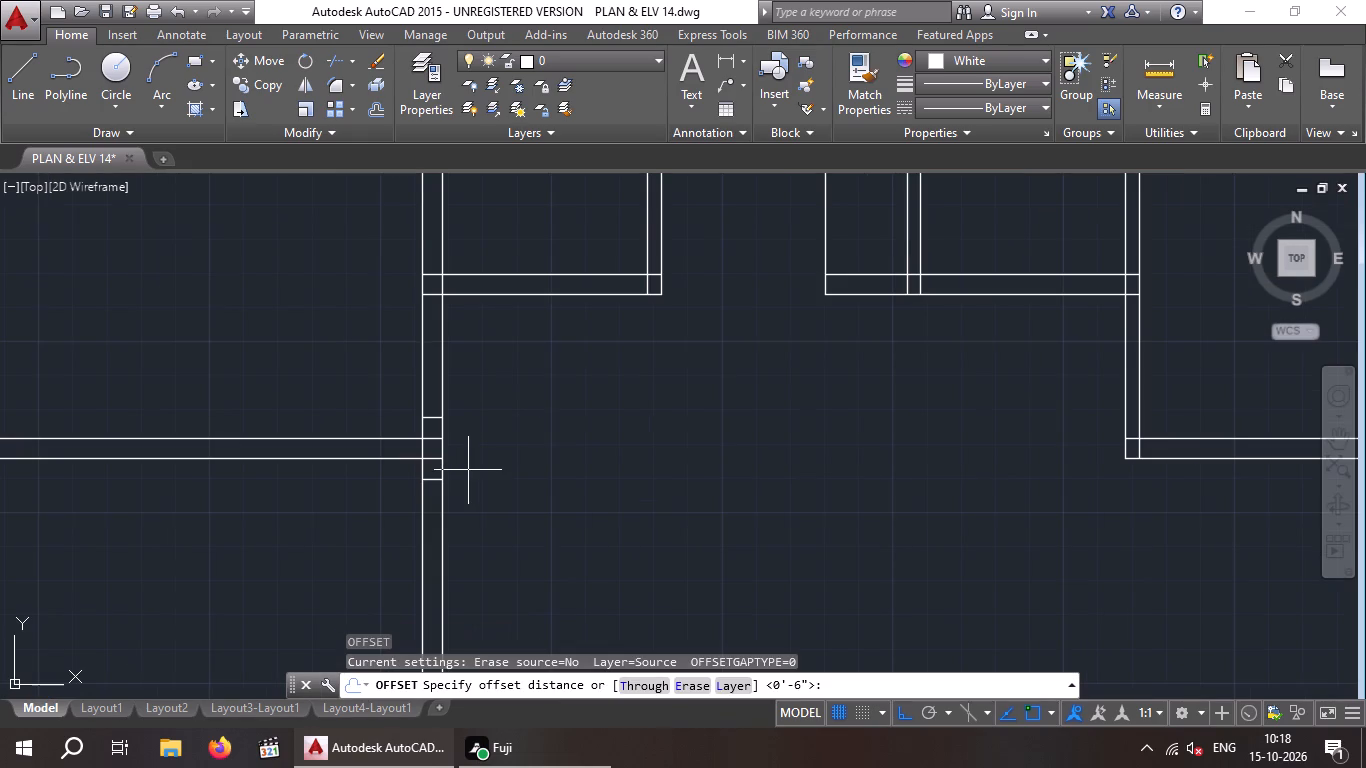
key("3")
key("apostrophe")
key("Return")
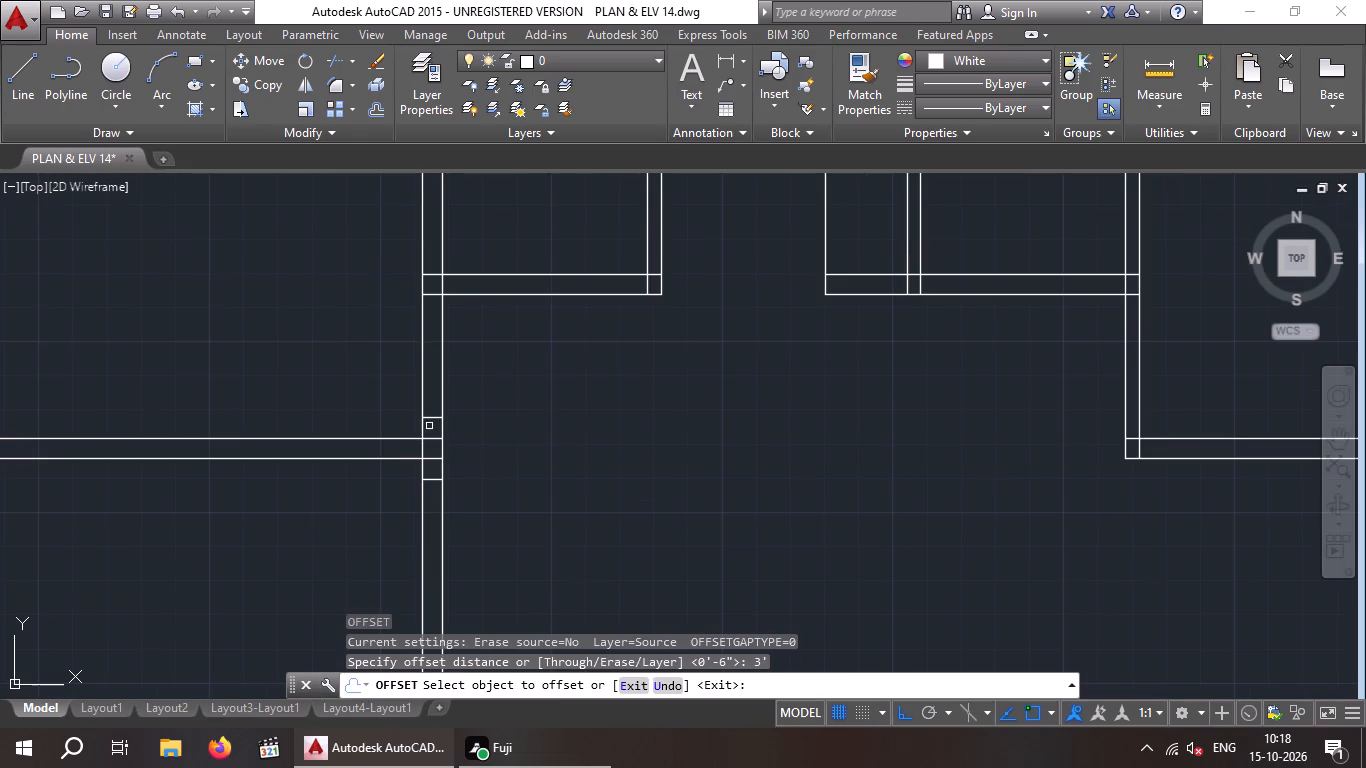
left_click(432, 420)
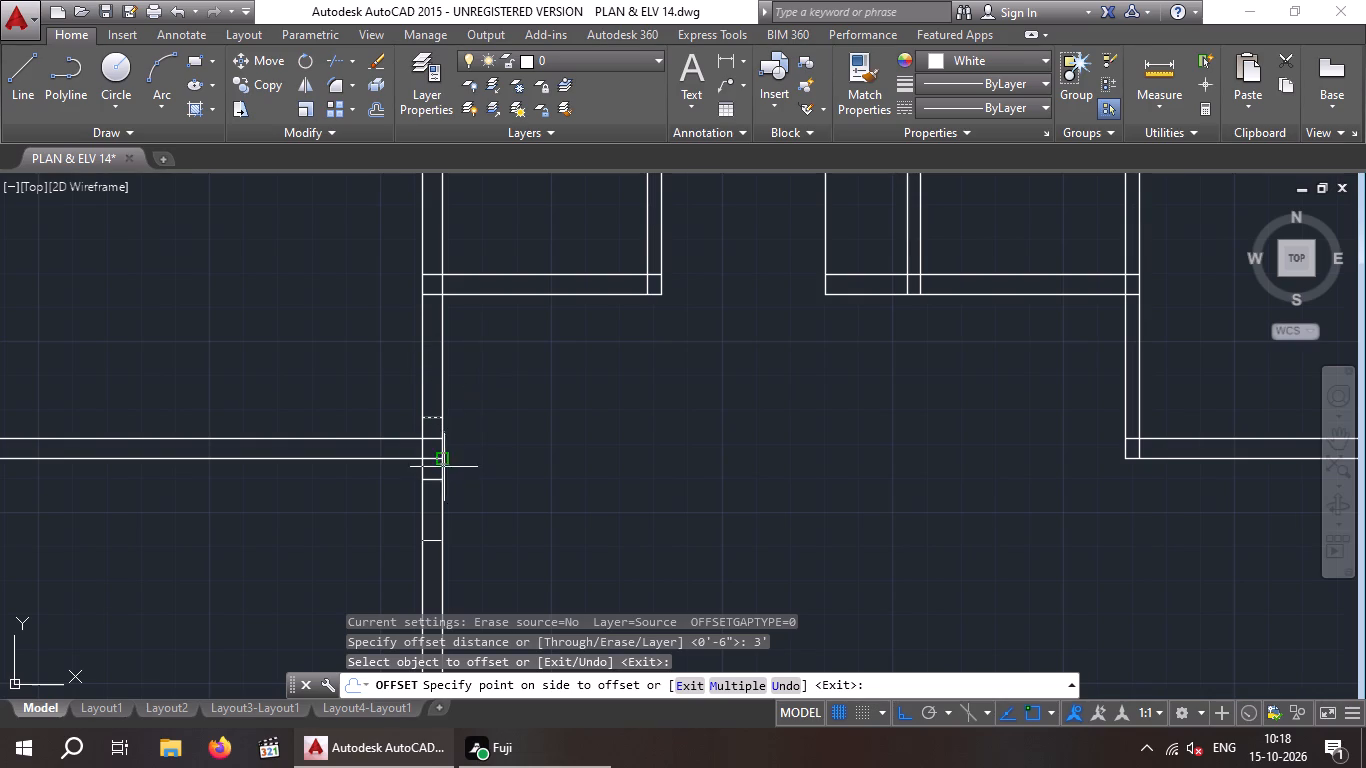
key("Escape")
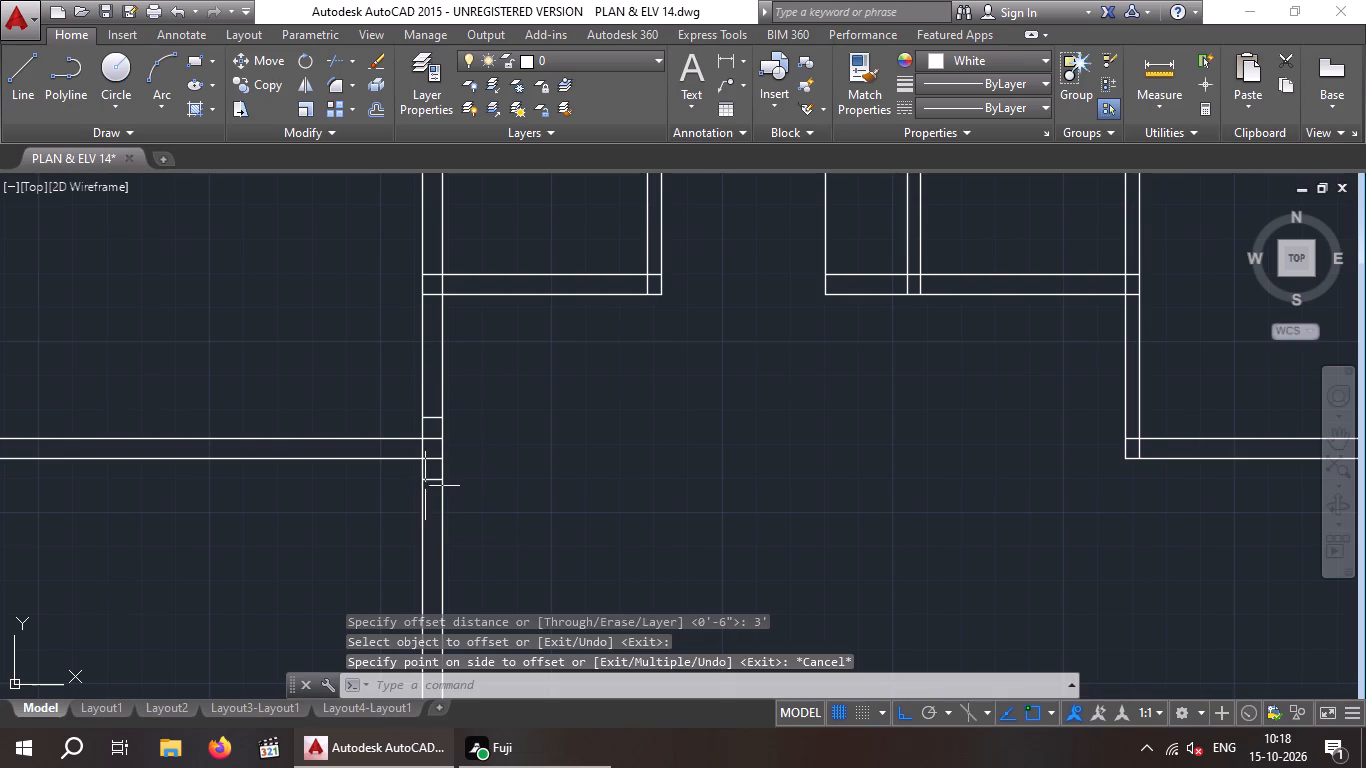
key("o")
key("Return")
key("Return")
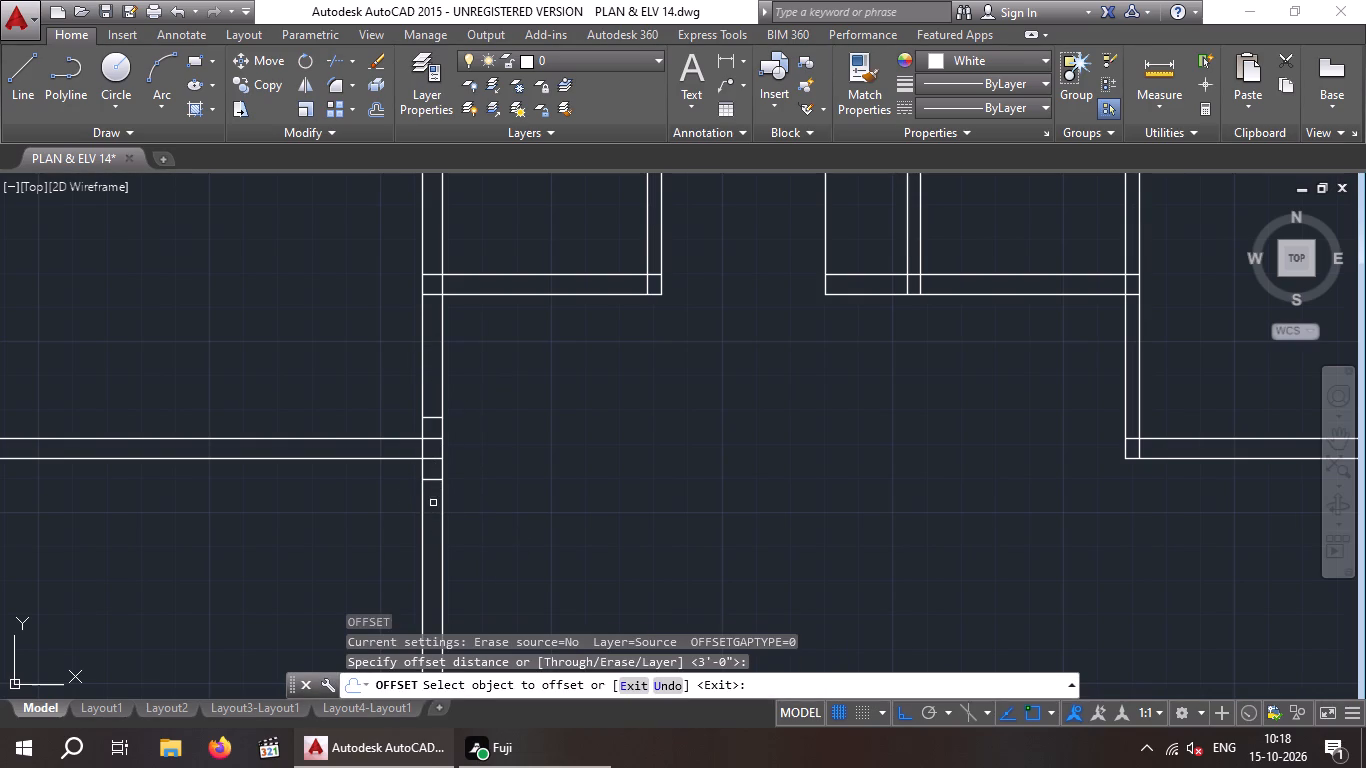
left_click_drag(432, 481, 435, 494)
scroll(441, 527, "down", 1)
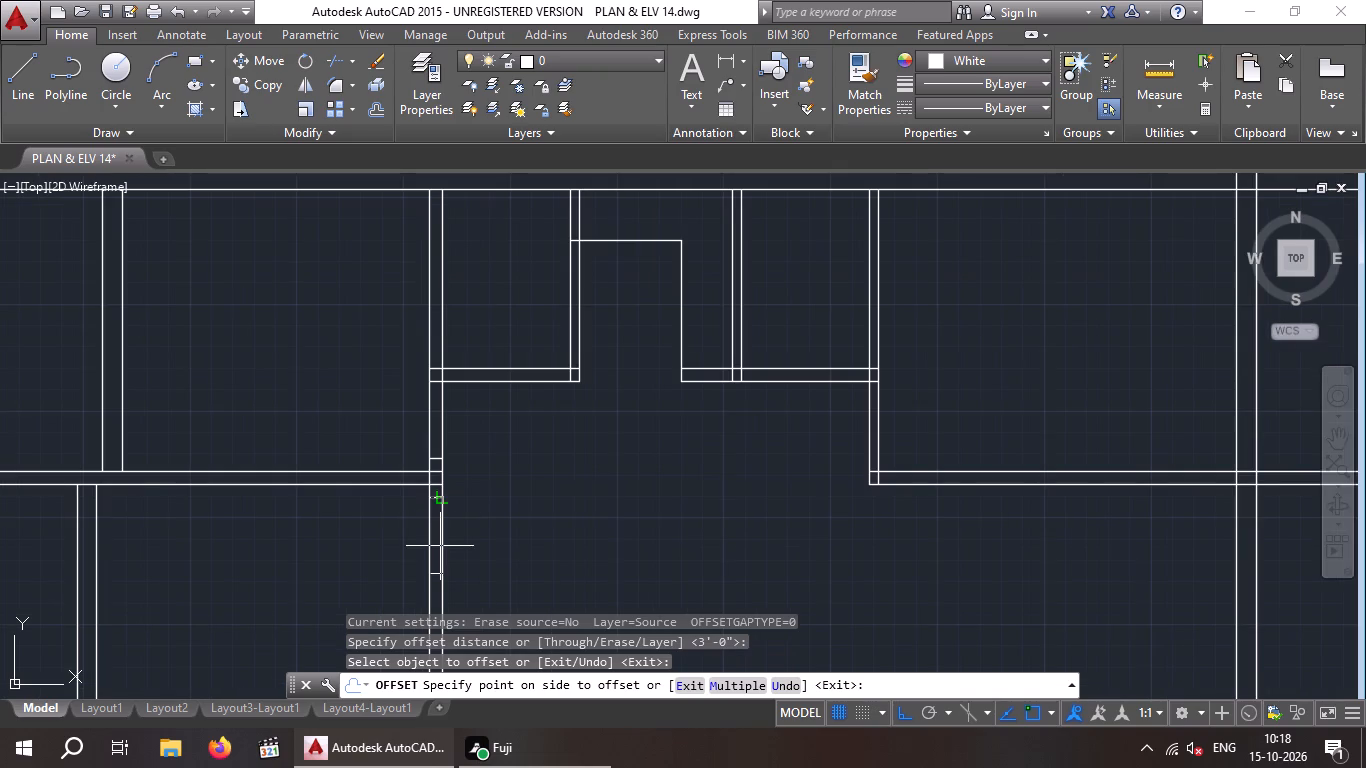
left_click(434, 546)
scroll(486, 535, "down", 2)
middle_click_drag(518, 544, 513, 528)
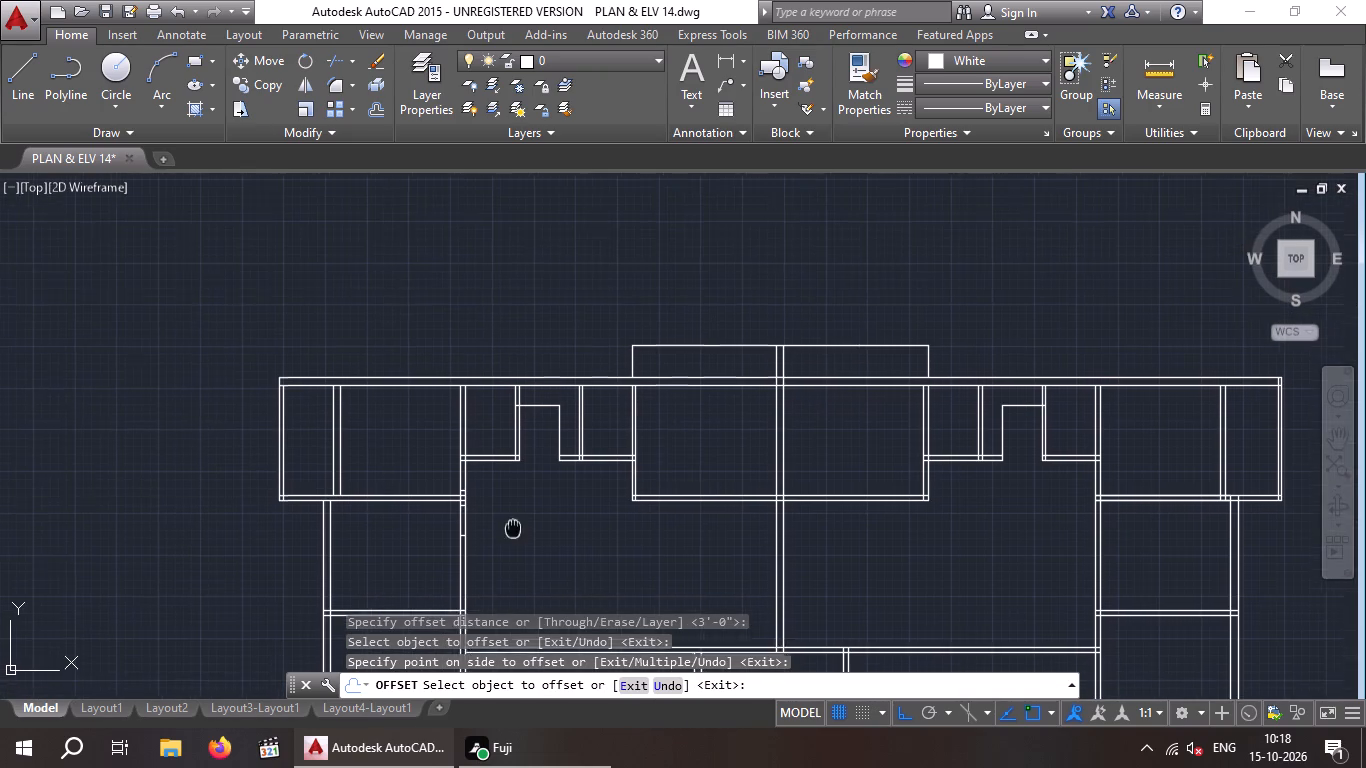
middle_click_drag(513, 528, 506, 511)
scroll(471, 494, "up", 2)
key("Escape")
key("Escape")
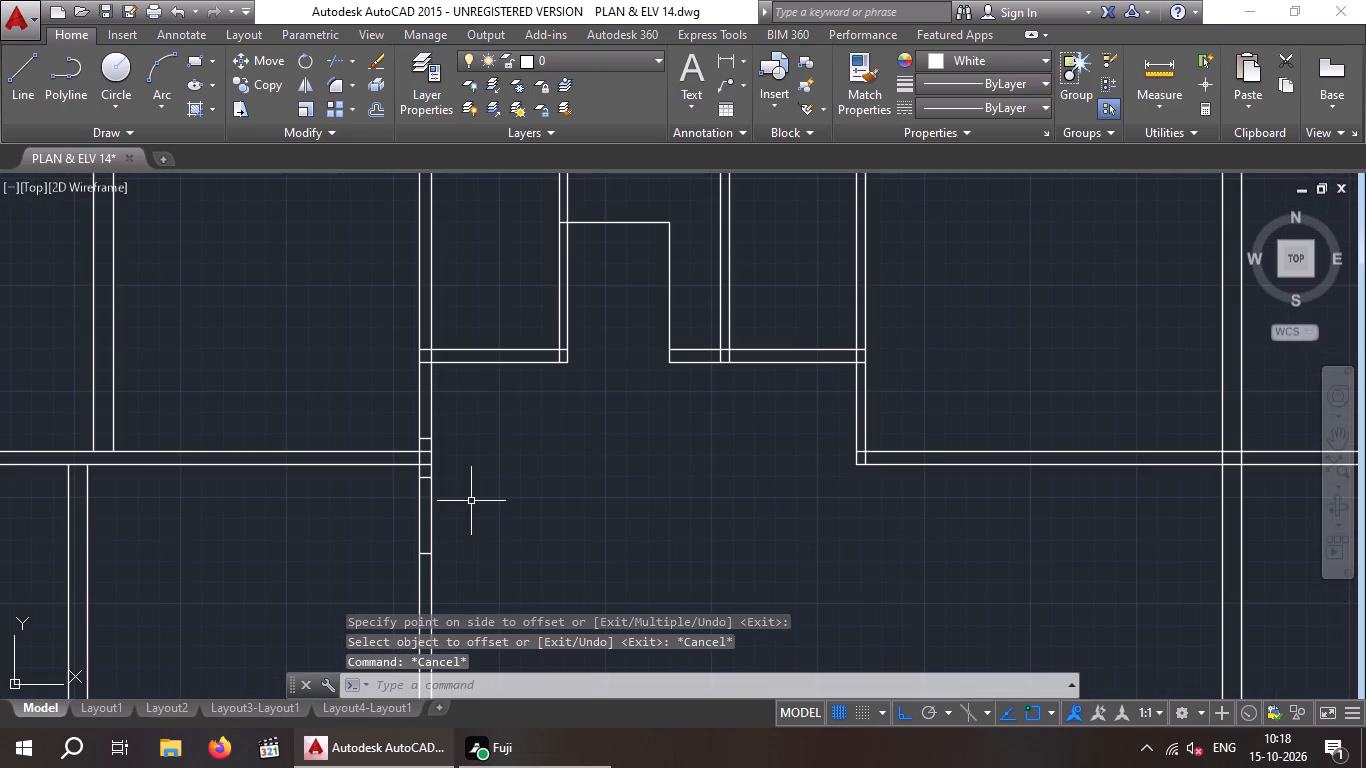
Trim both vertical wall lines between the two short lines below the junction to open a 3' gap.
key("t")
key("r")
key("space")
key("space")
left_click_drag(495, 507, 438, 523)
left_click(364, 535)
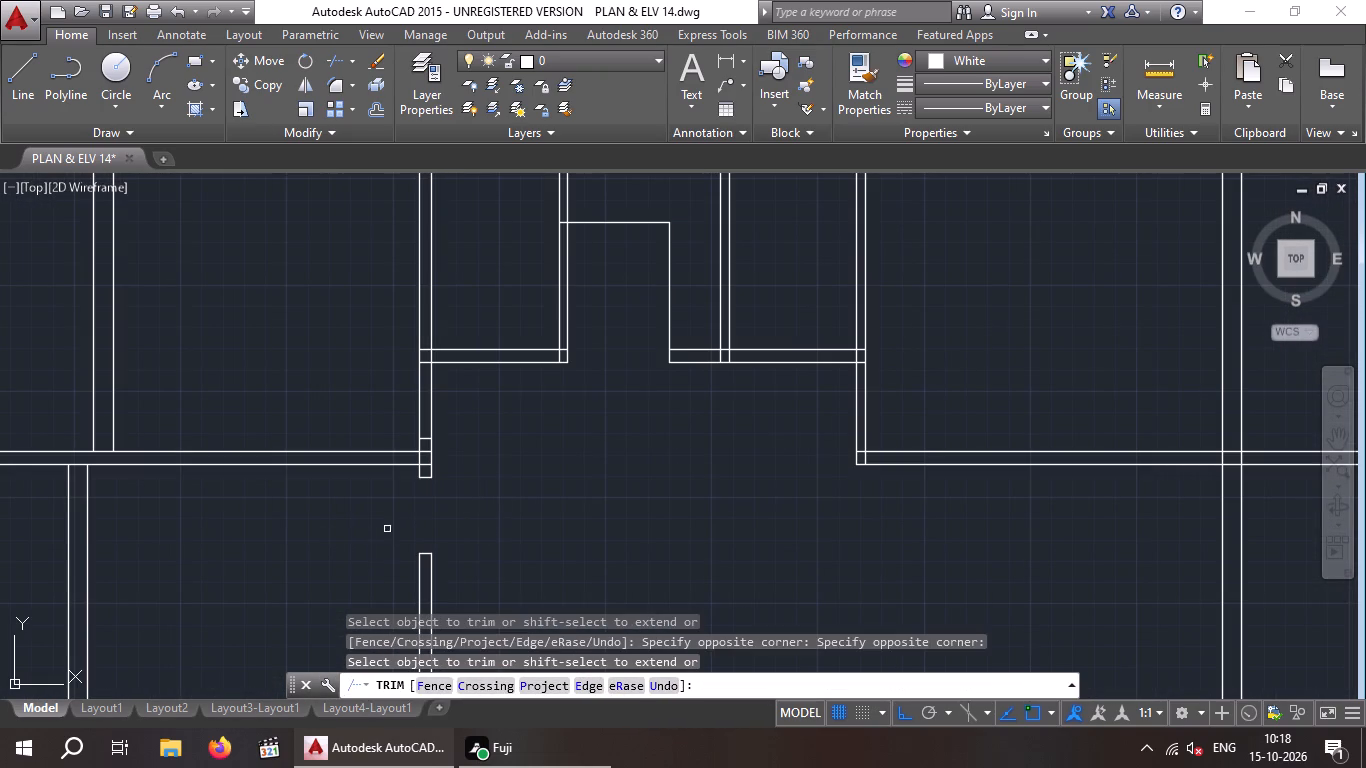
Trim both vertical wall lines between the short line above the junction and the bottom wall of the small room above.
left_click(513, 412)
left_click(368, 412)
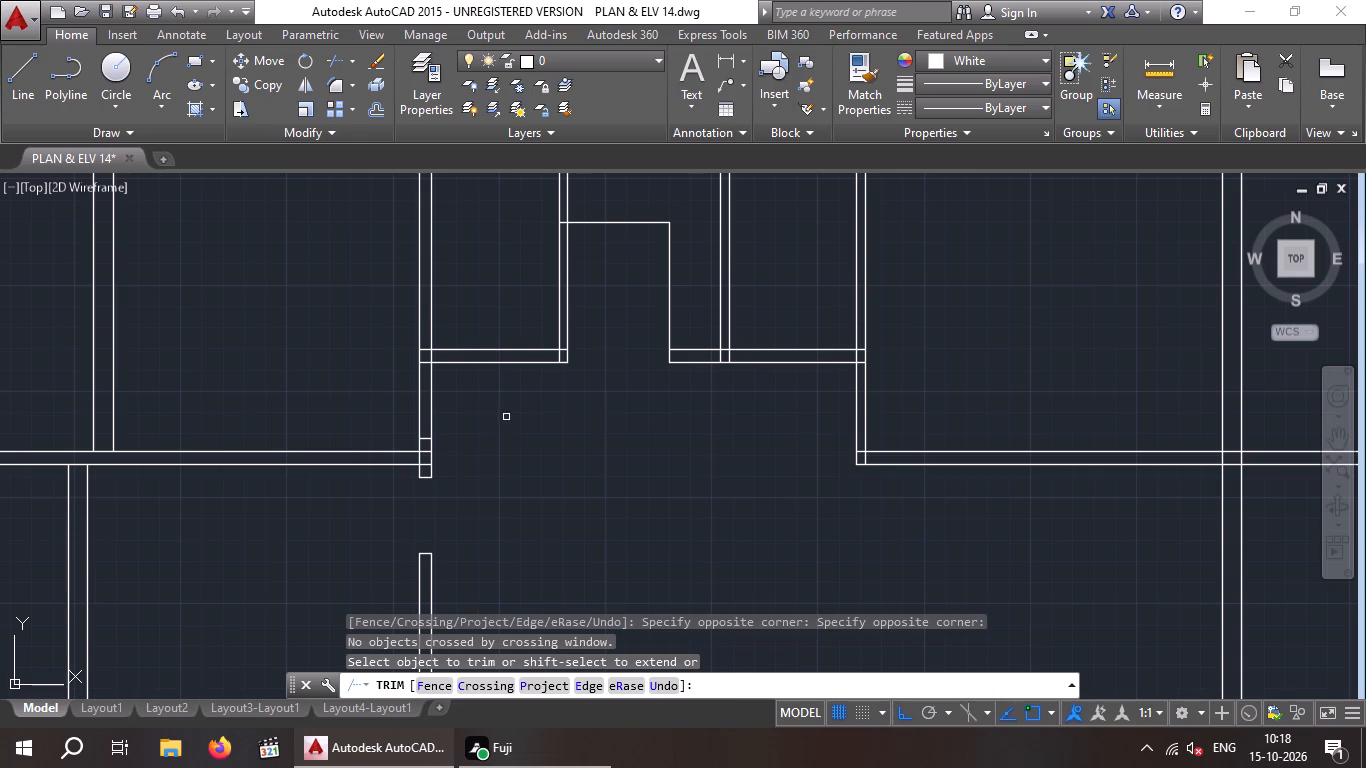
left_click_drag(508, 402, 482, 403)
left_click(399, 405)
Trim the horizontal and vertical wall lines inside the junction to leave a clean T-shaped wall end.
scroll(459, 451, "up", 2)
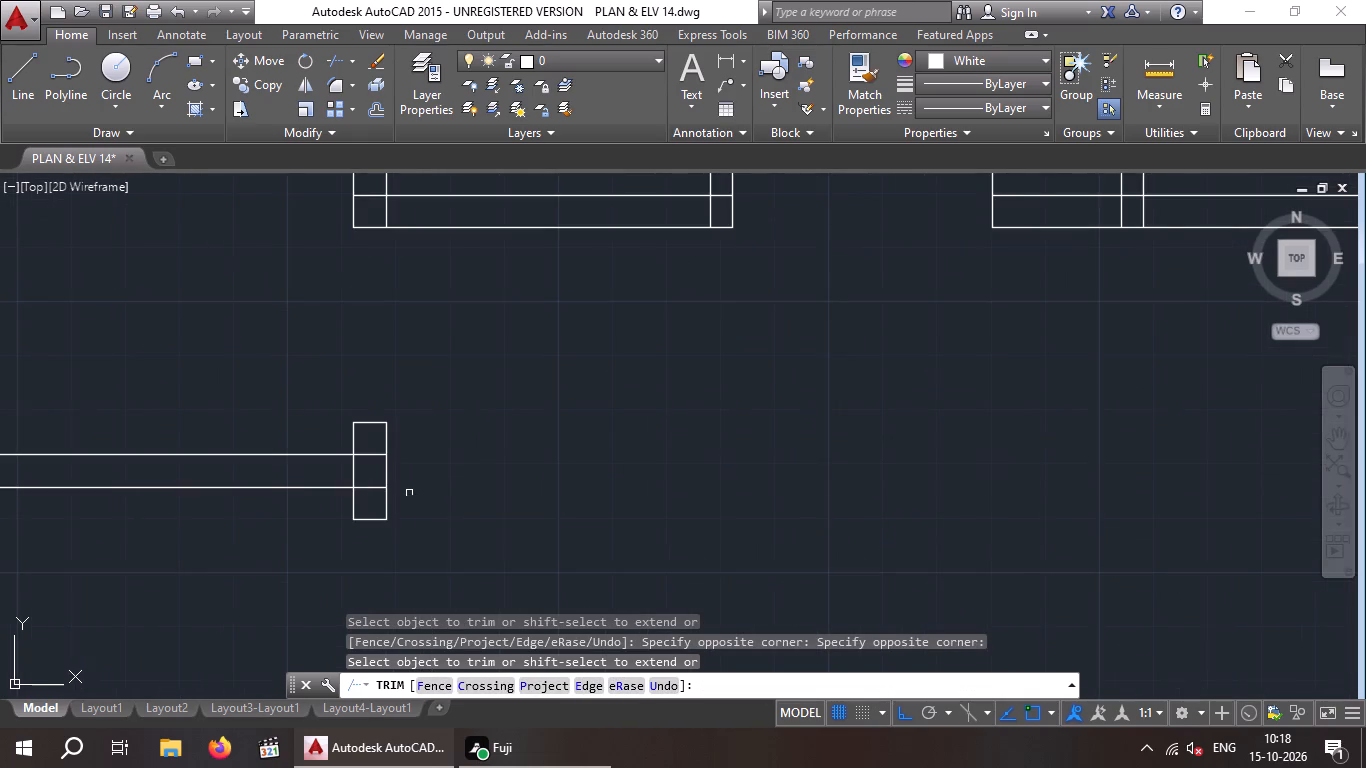
scroll(409, 493, "up", 1)
left_click(350, 509)
left_click(344, 427)
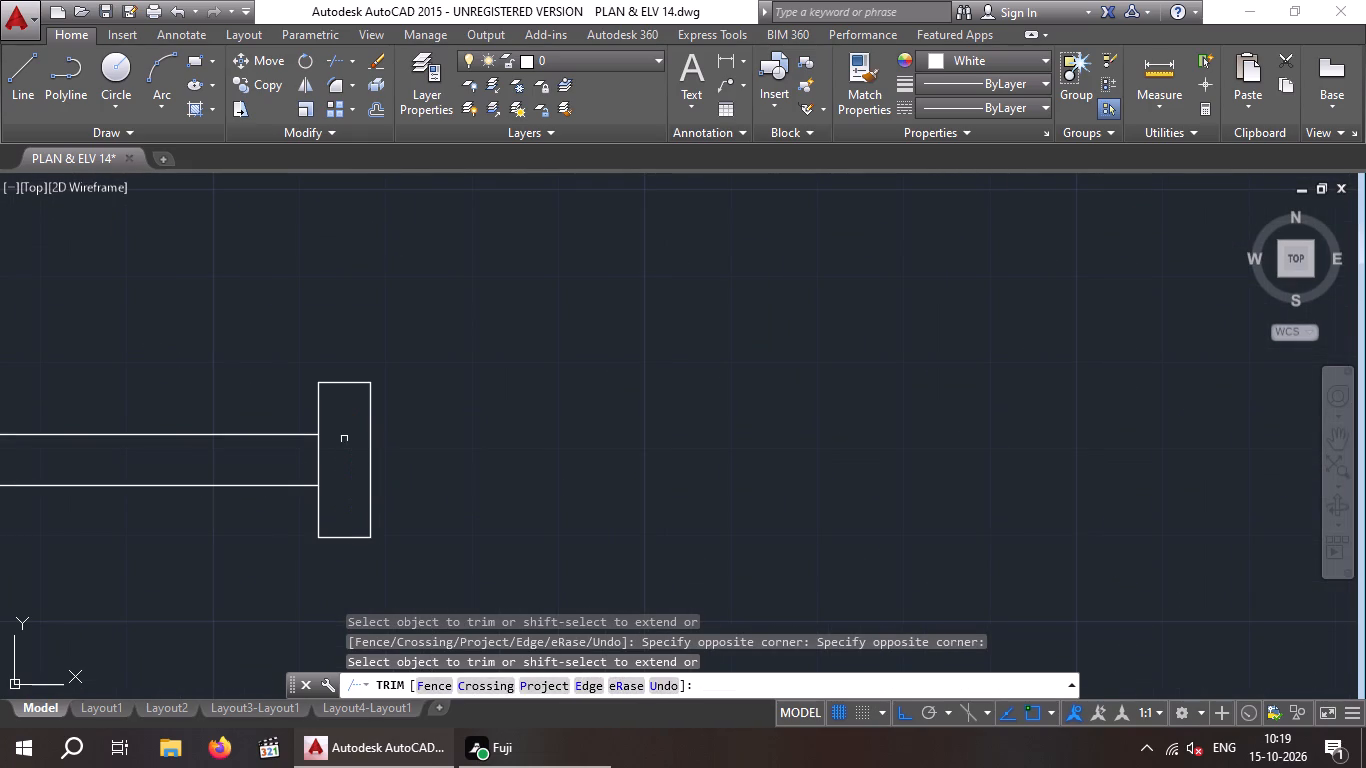
left_click_drag(344, 442, 341, 452)
left_click(294, 465)
scroll(322, 459, "down", 1)
scroll(458, 442, "down", 3)
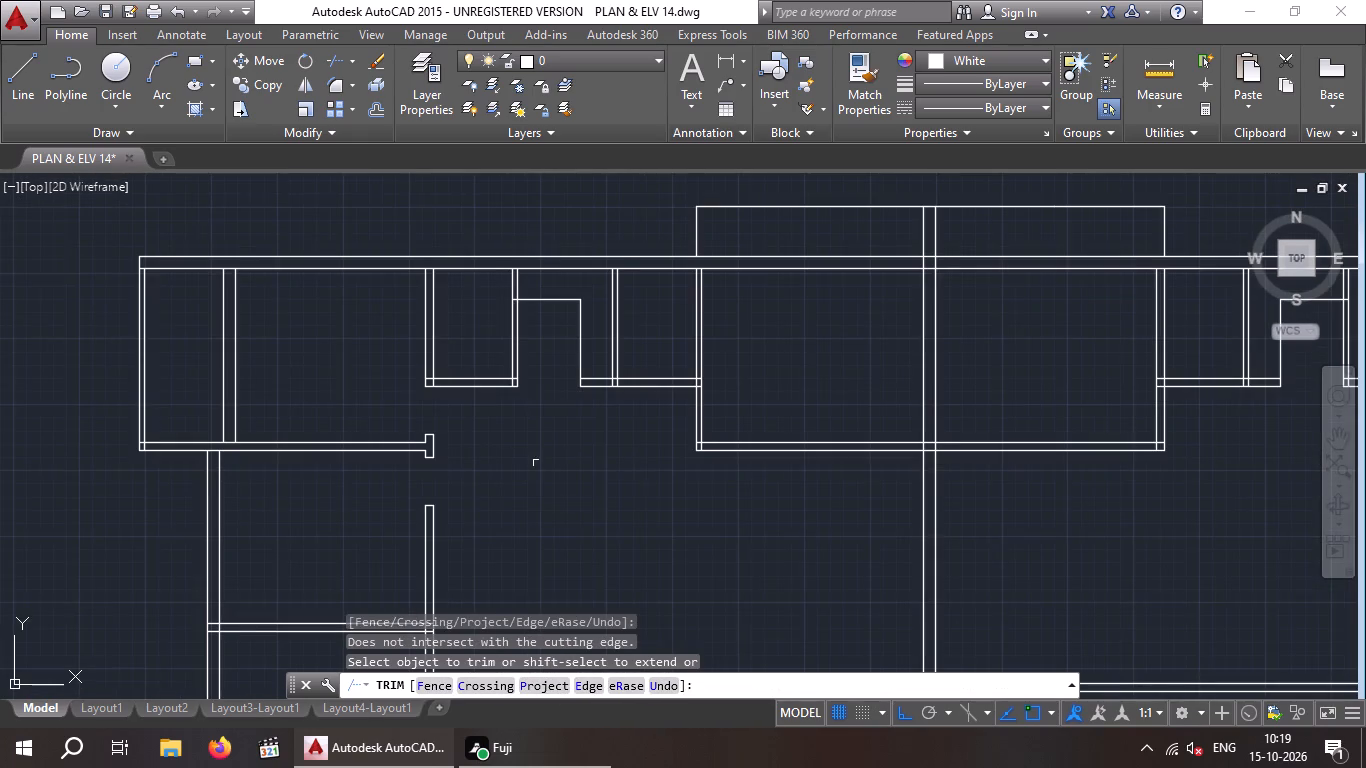
middle_click_drag(537, 463, 452, 477)
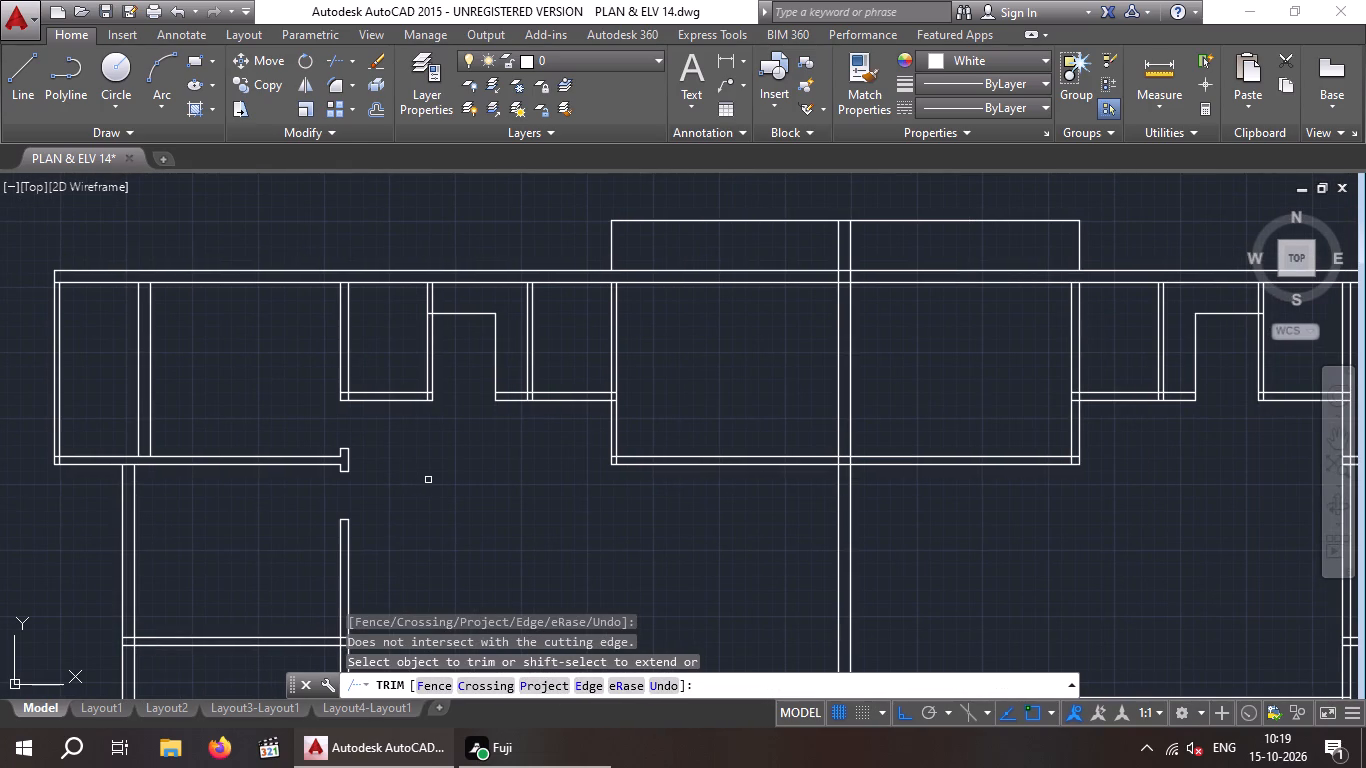
key("Escape")
key("Escape")
key("Escape")
key("Escape")
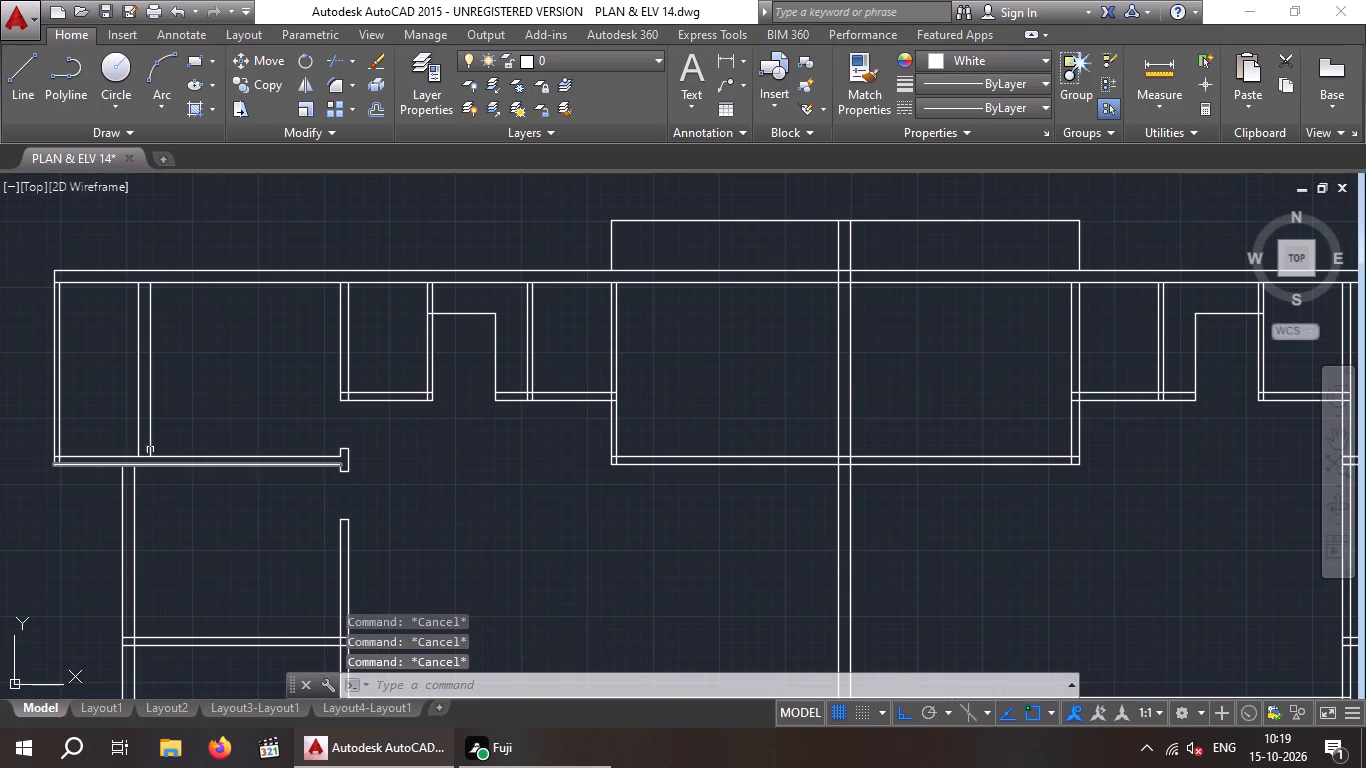
Draw a short line across the foot of the upper-left room's partition where it meets the bottom wall.
scroll(151, 450, "up", 3)
middle_click_drag(237, 451, 341, 433)
scroll(352, 433, "down", 2)
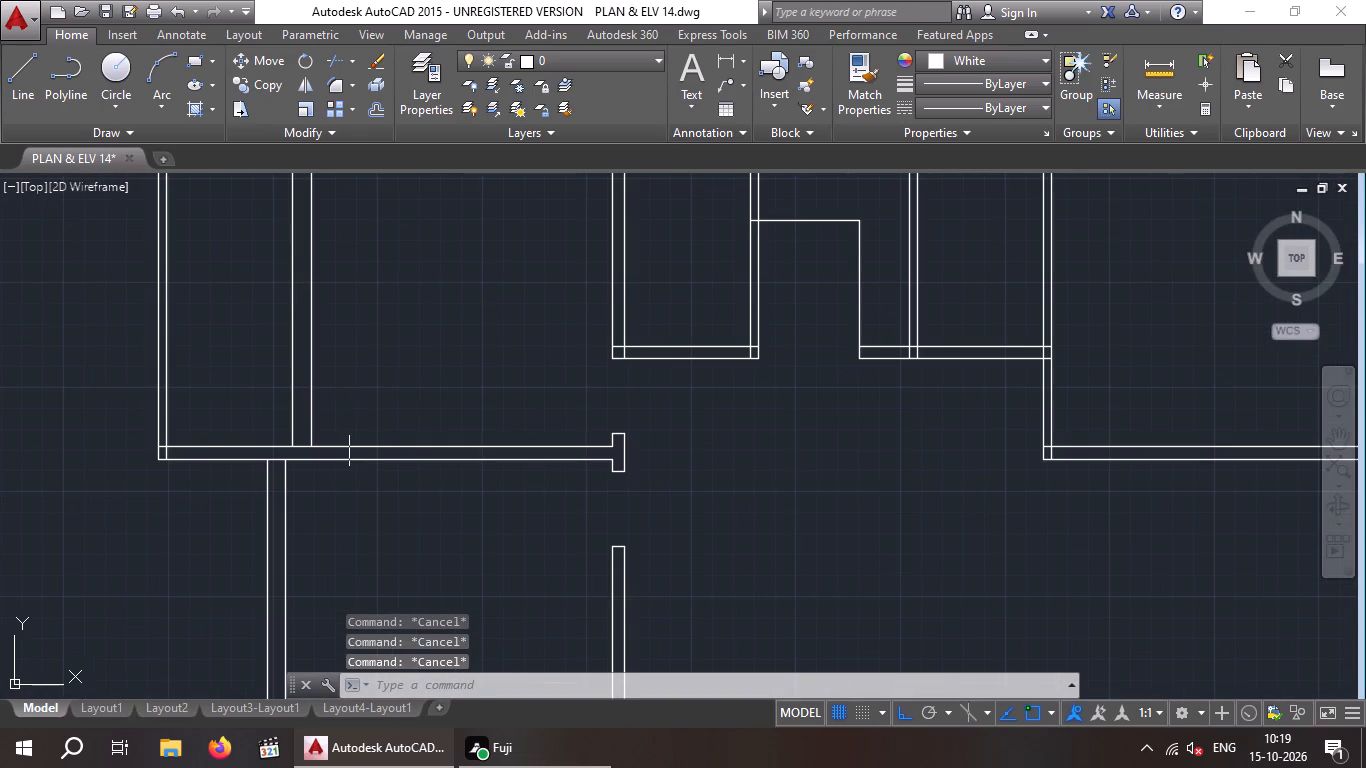
key("l")
key("Return")
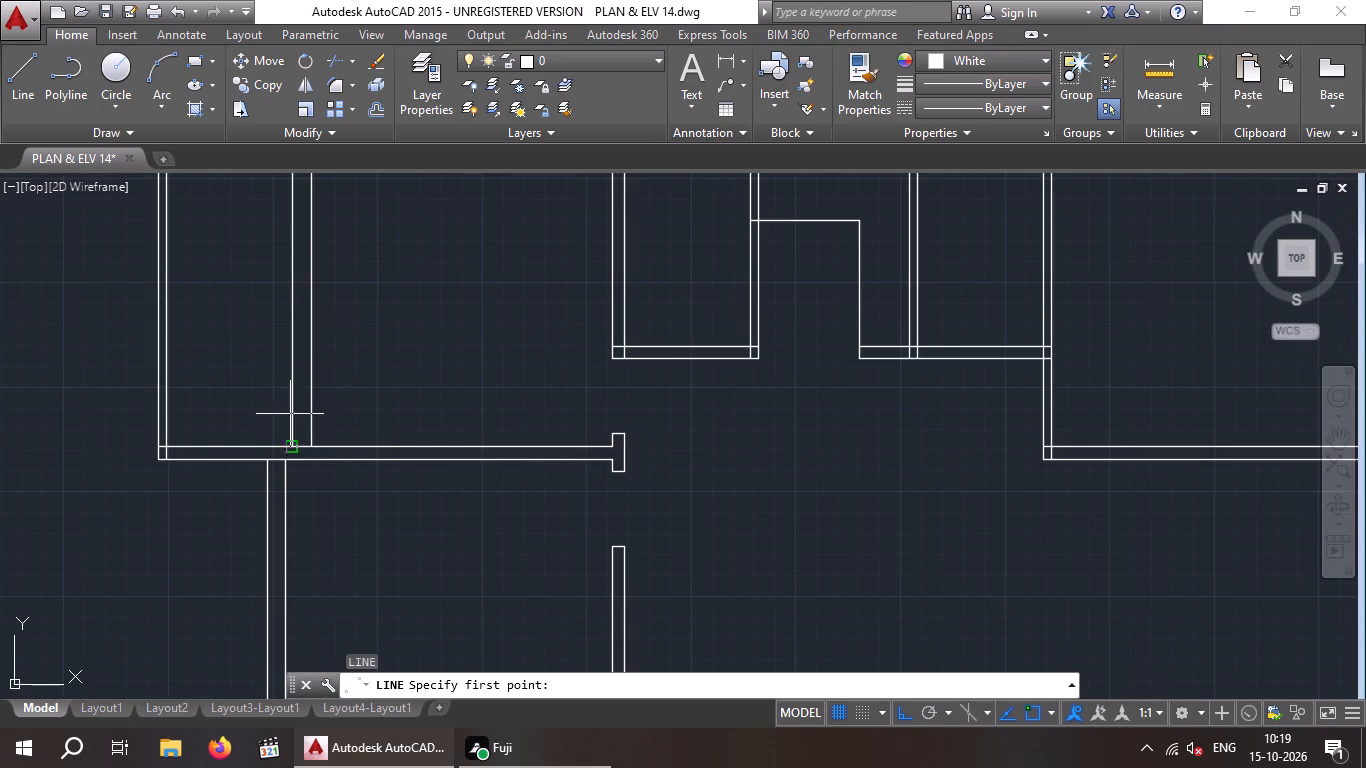
scroll(292, 437, "up", 3)
left_click(281, 483)
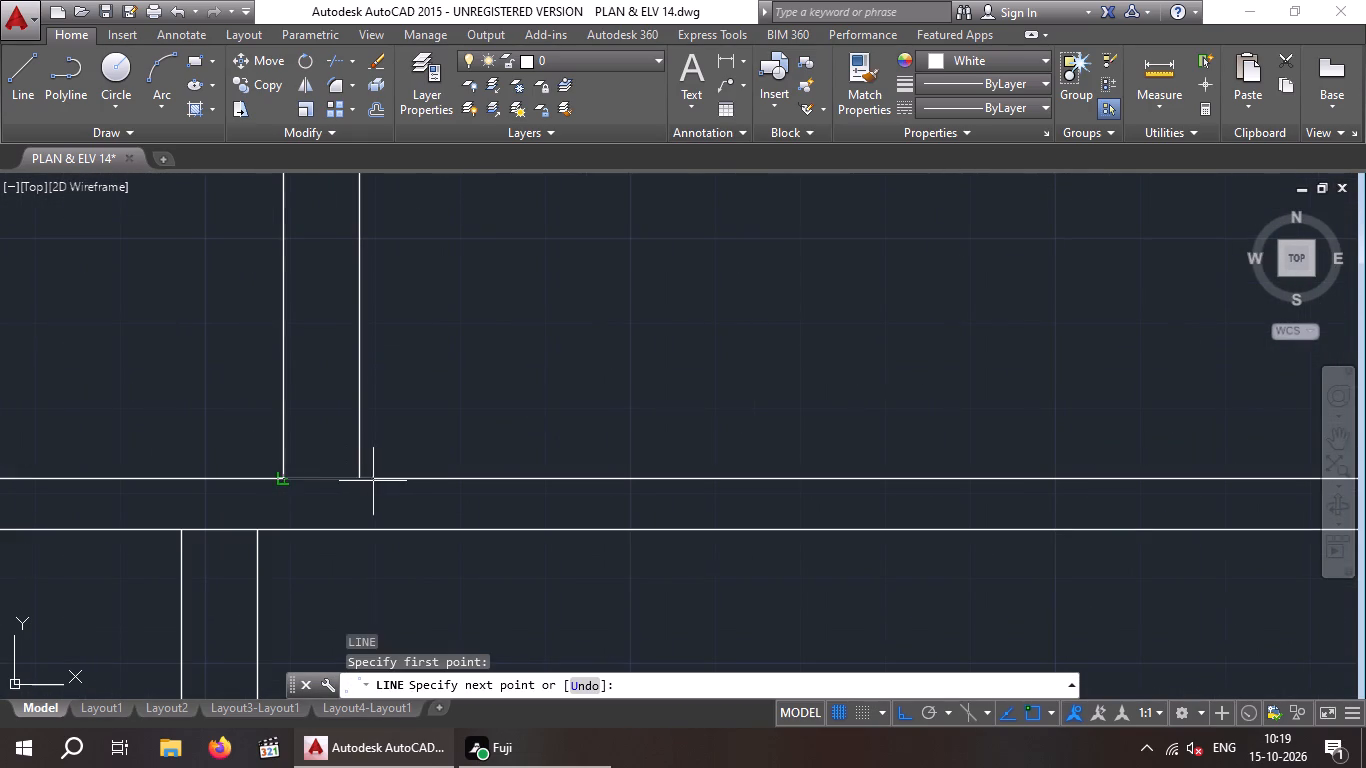
left_click(357, 478)
key("Escape")
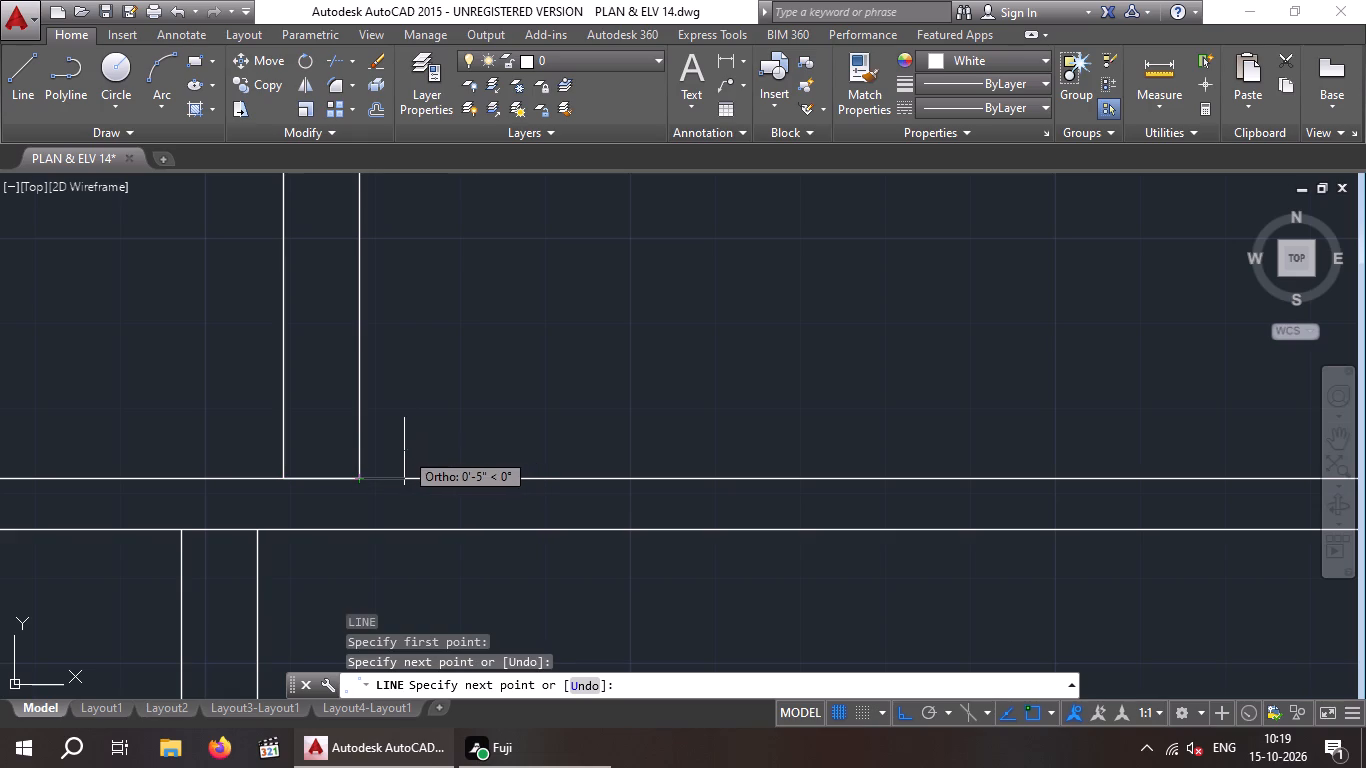
Offset the short line at the partition's foot 4" upward within the partition.
key("o")
key("Return")
key("4")
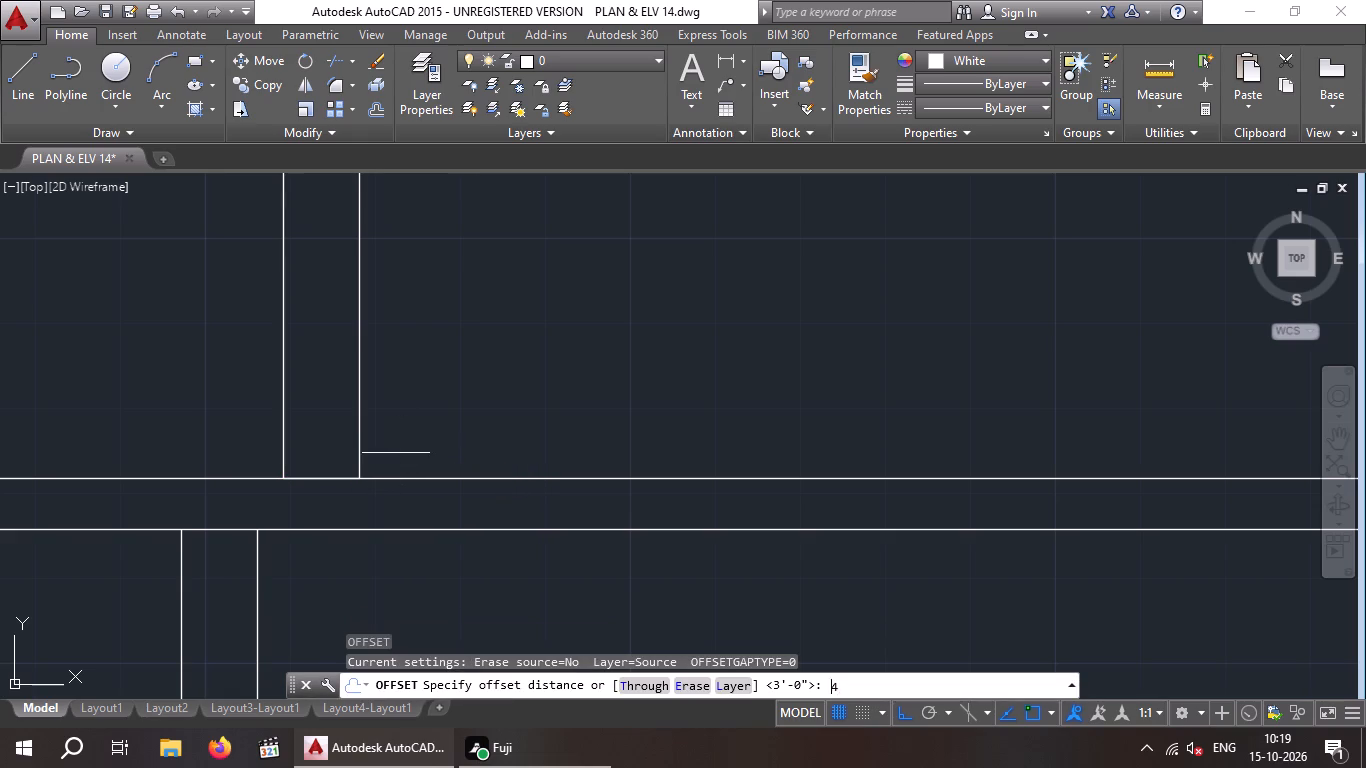
key("shift+quotedbl")
key("Return")
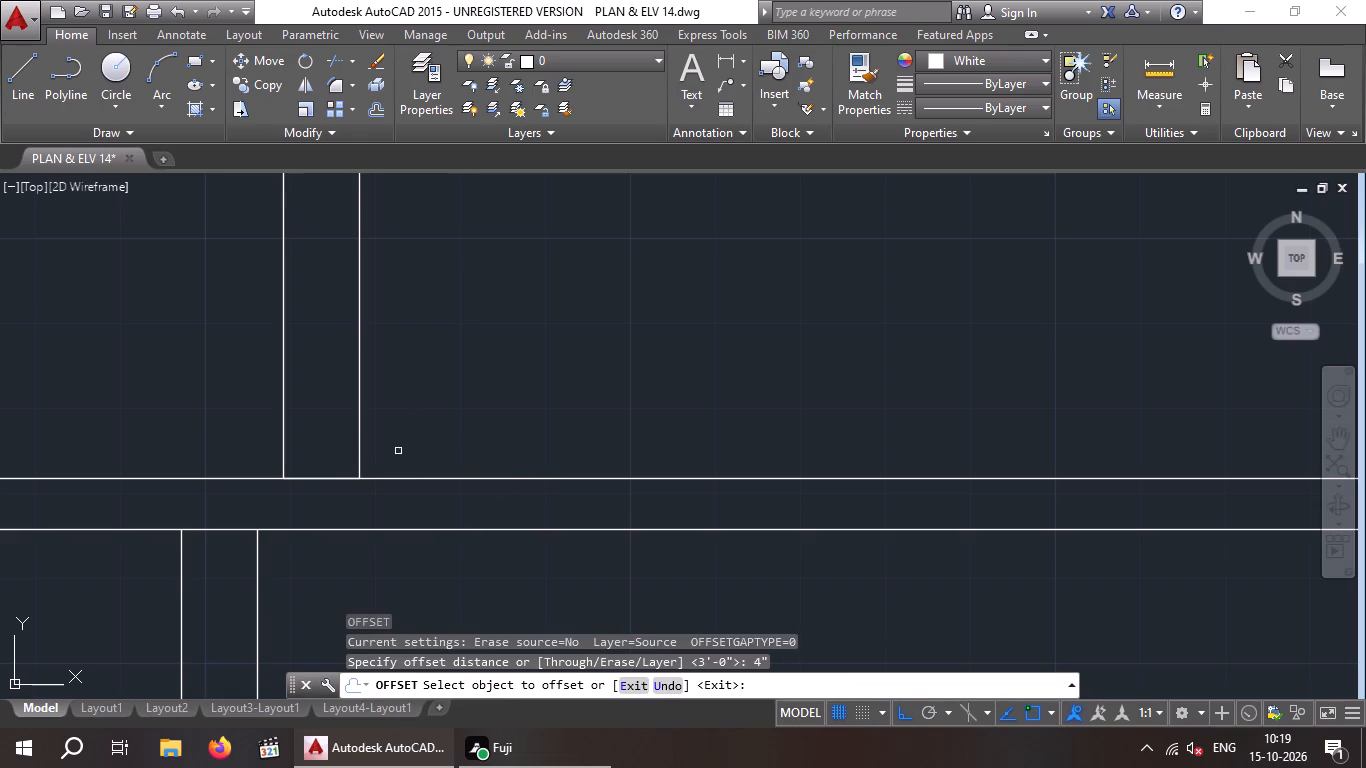
left_click_drag(321, 477, 321, 455)
left_click(320, 418)
scroll(342, 404, "down", 1)
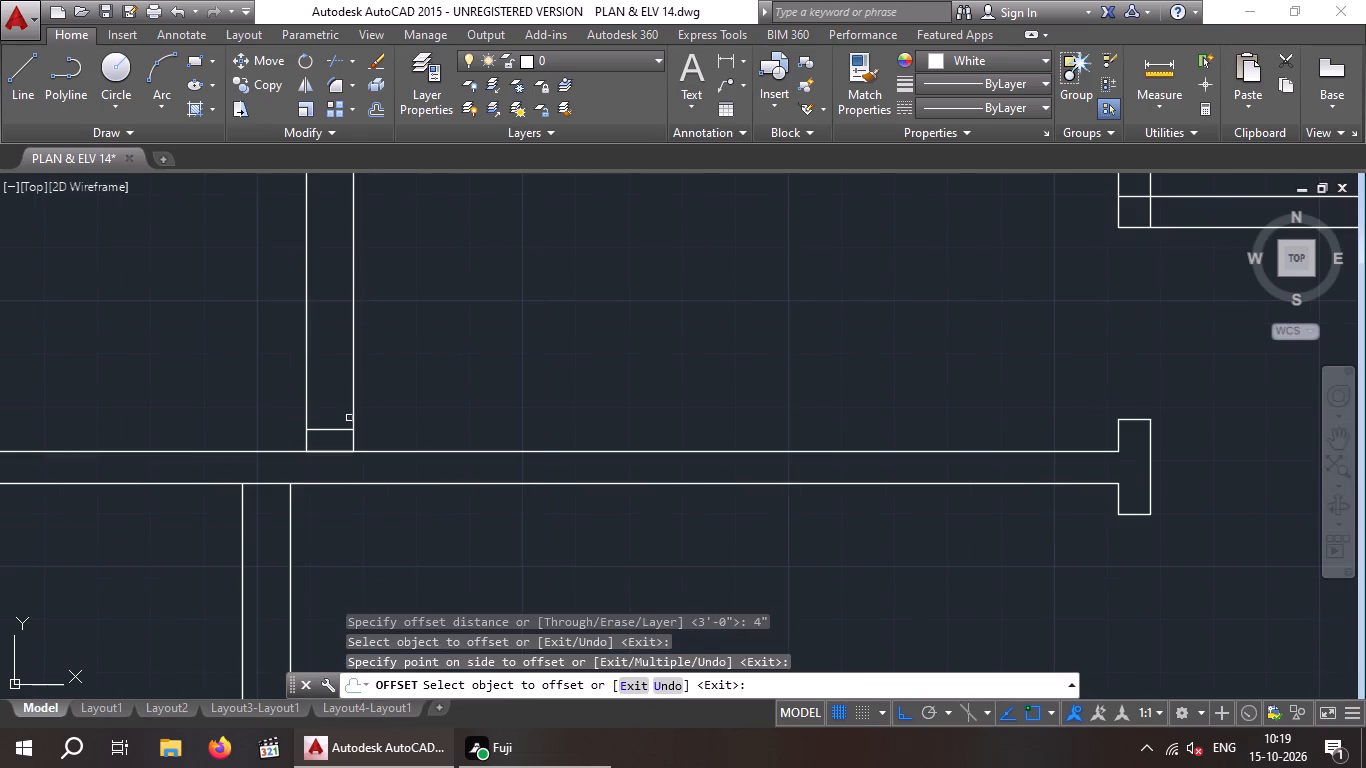
Erase the original short line across the foot of the upper-left room's partition.
key("Escape")
left_click(329, 450)
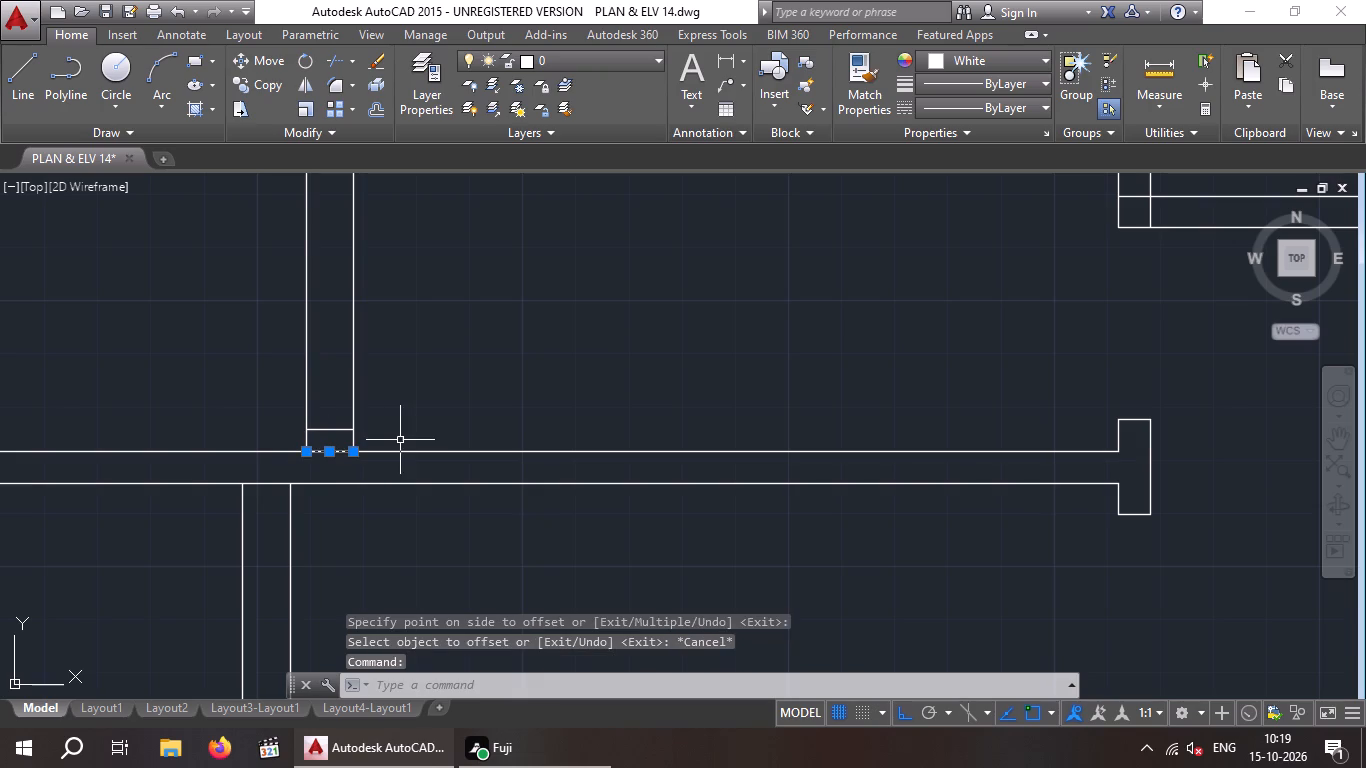
key("Delete")
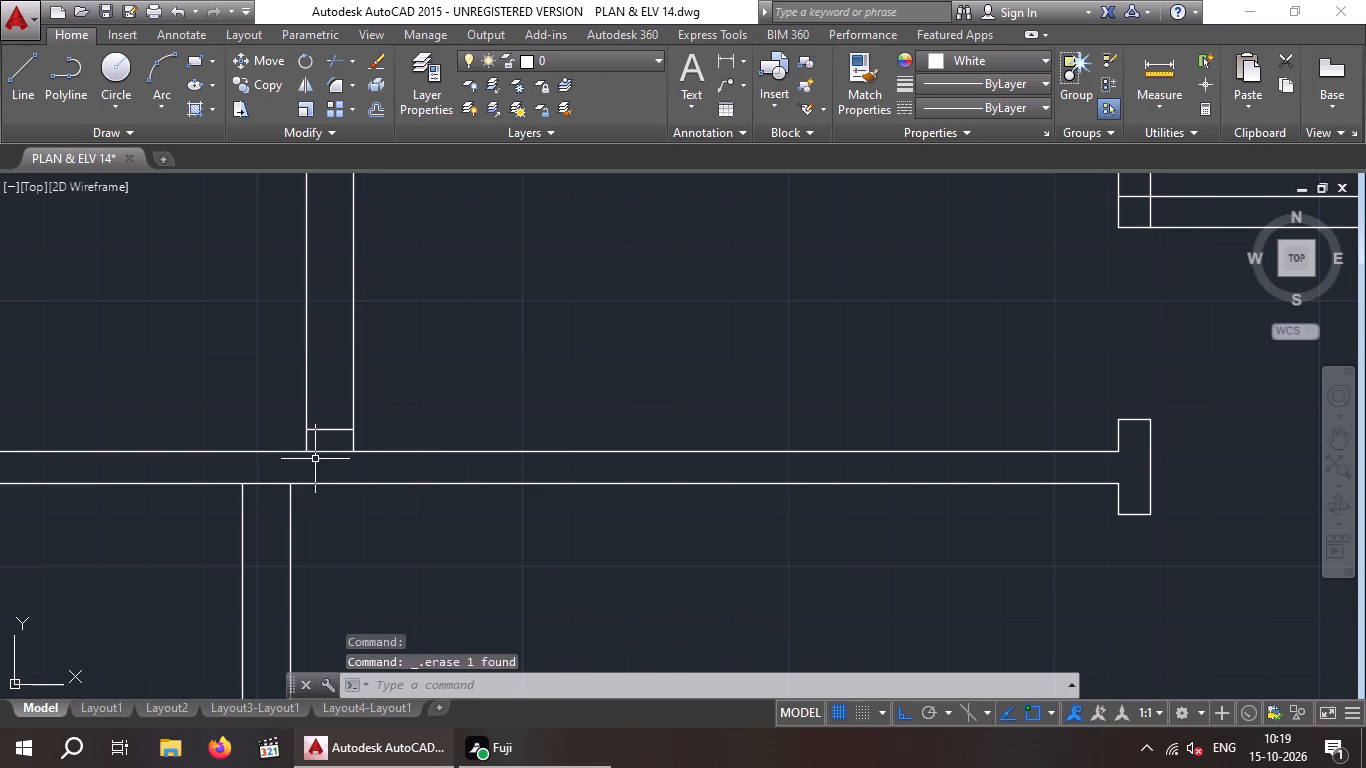
Trim the bottom wall's upper line between the two faces of the upper-left partition.
key("Escape")
type("TR")
key("space")
key("space")
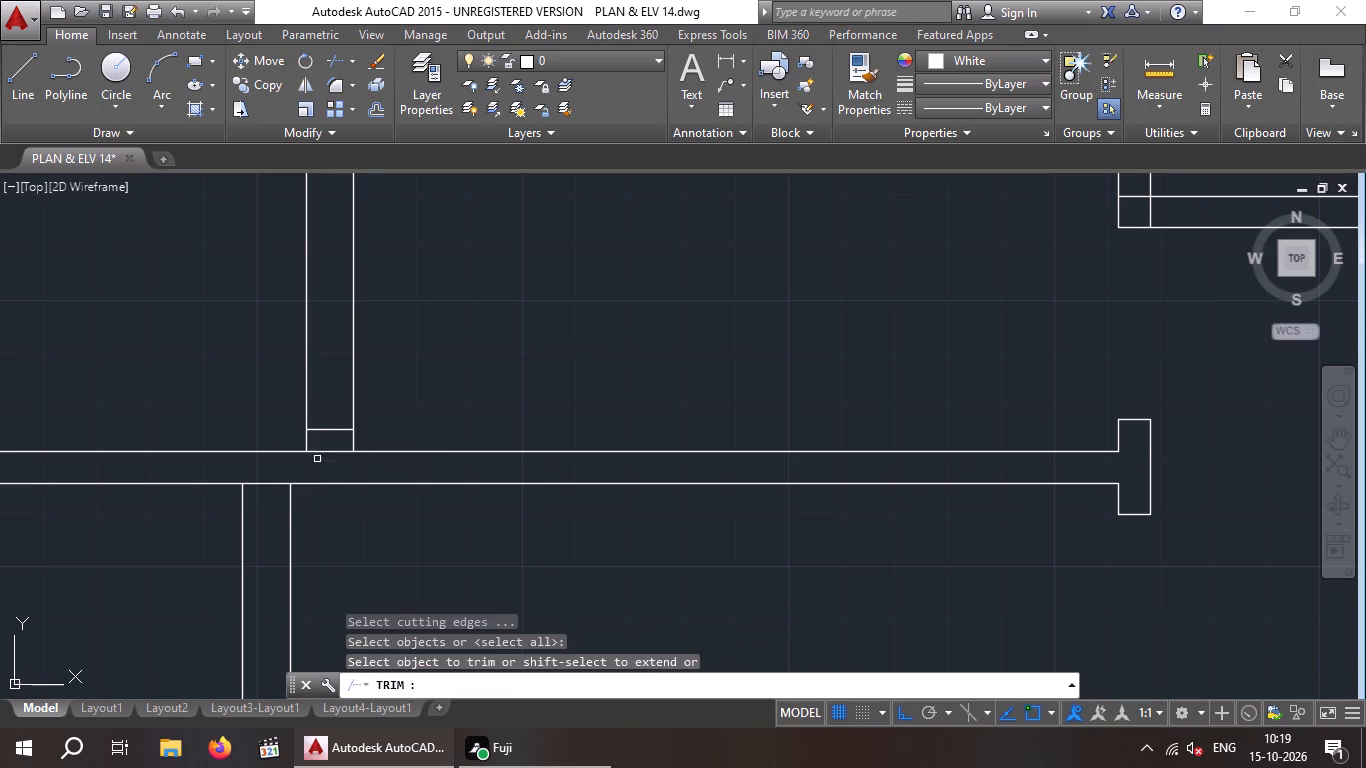
left_click(330, 451)
key("Escape")
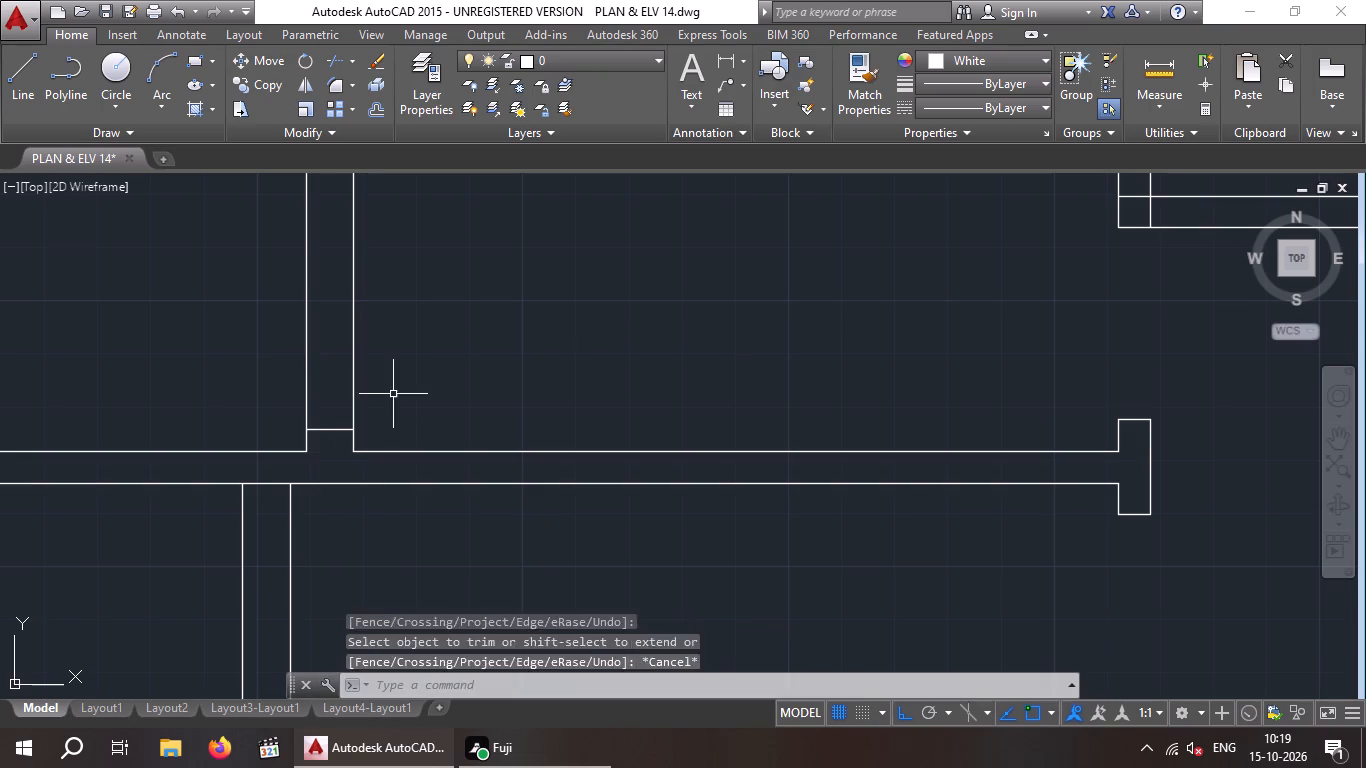
Offset the remaining short line near the partition's foot 2' upward within the partition.
key("Escape")
key("o")
key("Return")
key("2")
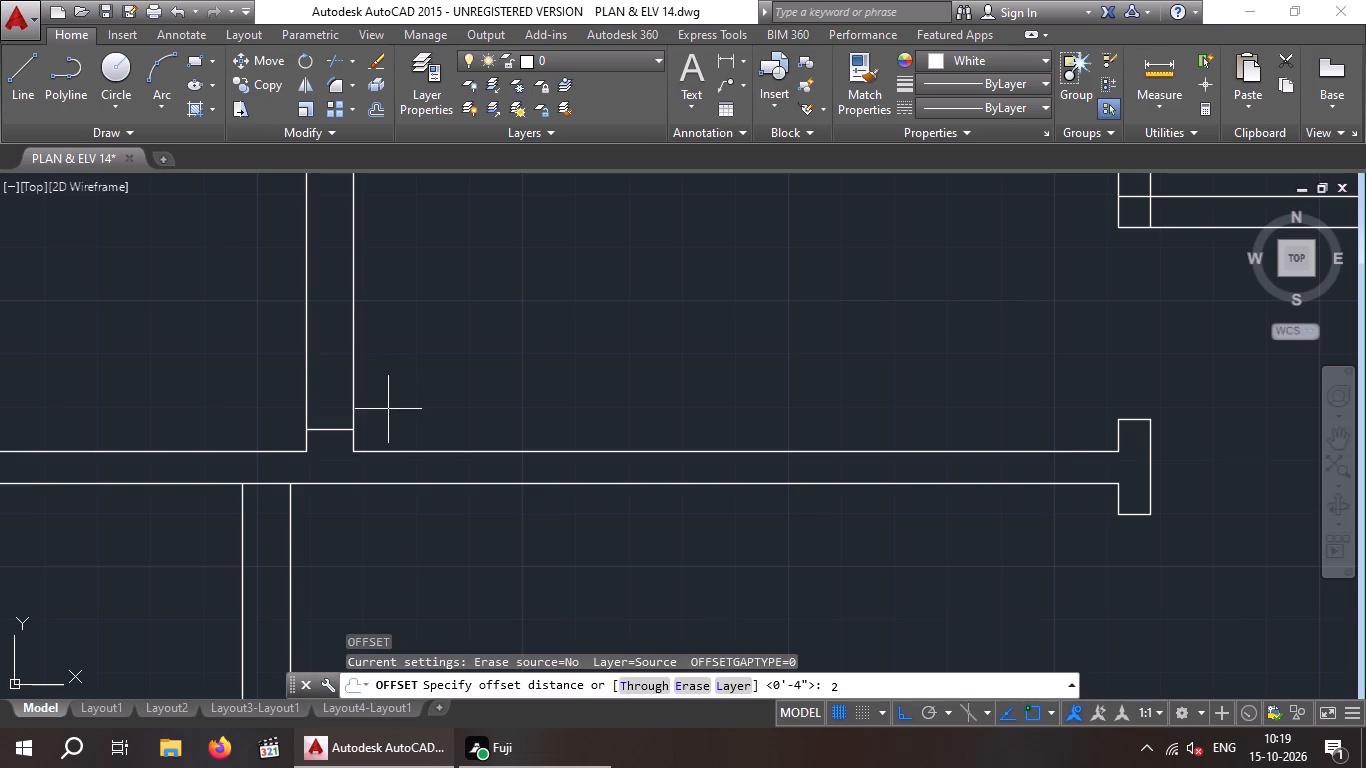
key("apostrophe")
key("Return")
left_click_drag(335, 431, 335, 419)
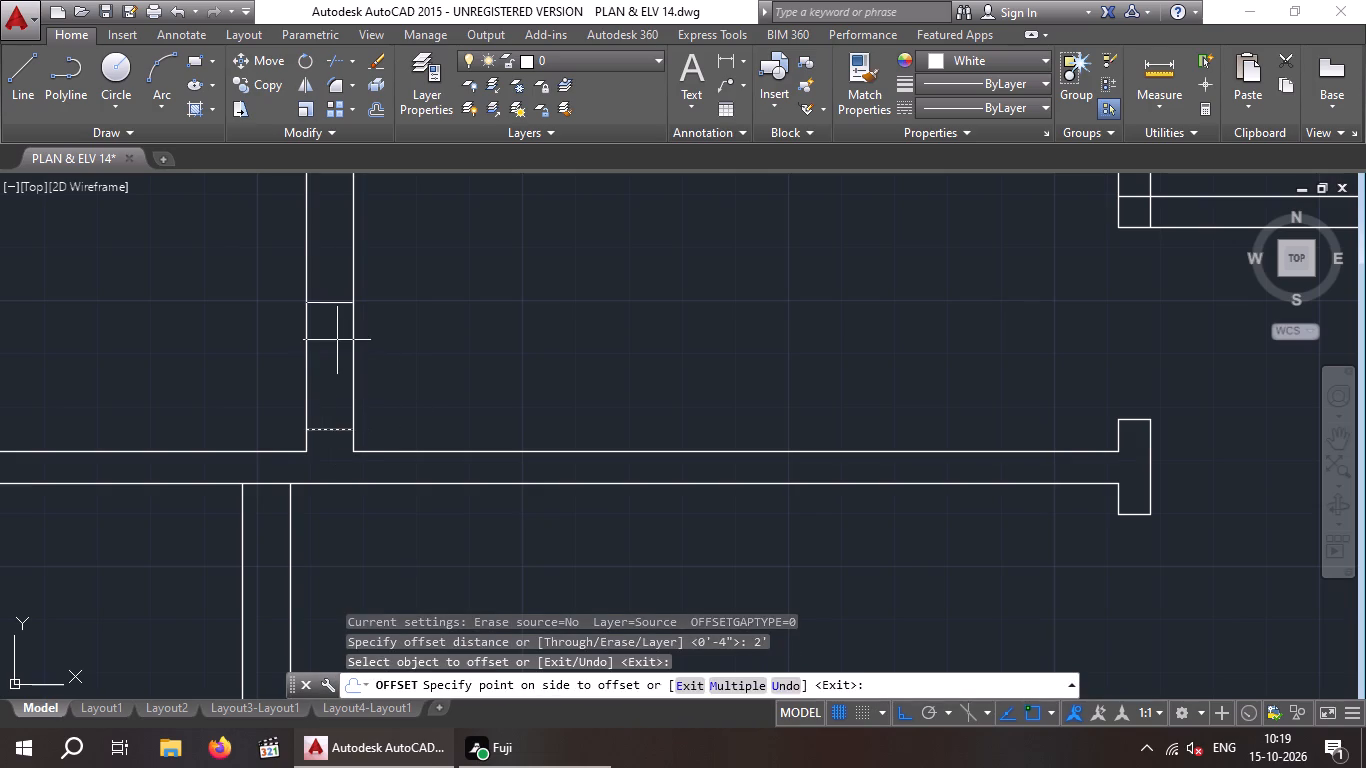
left_click(337, 340)
Trim both partition lines between the two short jamb lines to cut a door opening.
scroll(402, 356, "down", 1)
key("Escape")
key("Escape")
type("TR")
key("space")
key("space")
left_click_drag(437, 340, 386, 368)
left_click(295, 375)
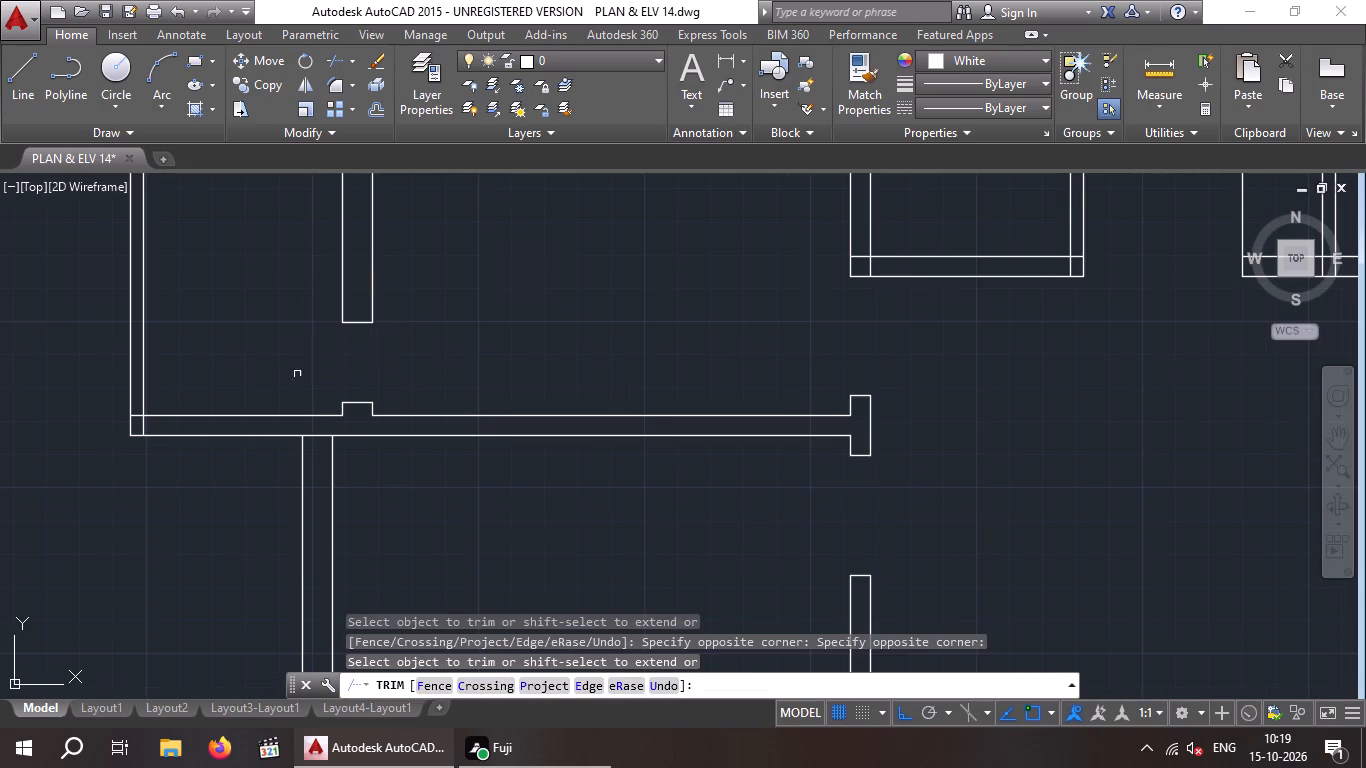
Offset the upper line of the bottom wall 2' upward in the small room beside the upper-left room.
scroll(465, 339, "down", 3)
middle_click_drag(476, 328, 318, 408)
middle_click_drag(348, 473, 346, 472)
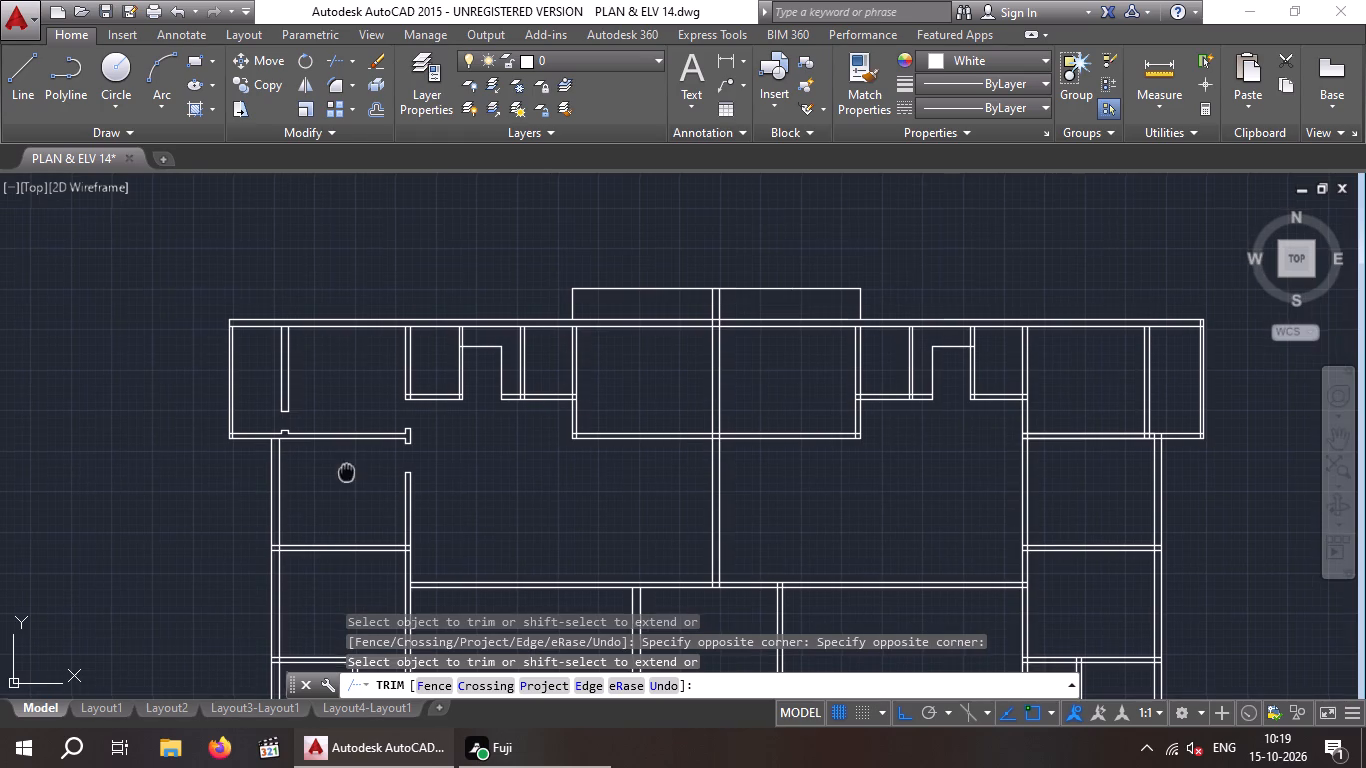
middle_click_drag(346, 472, 336, 438)
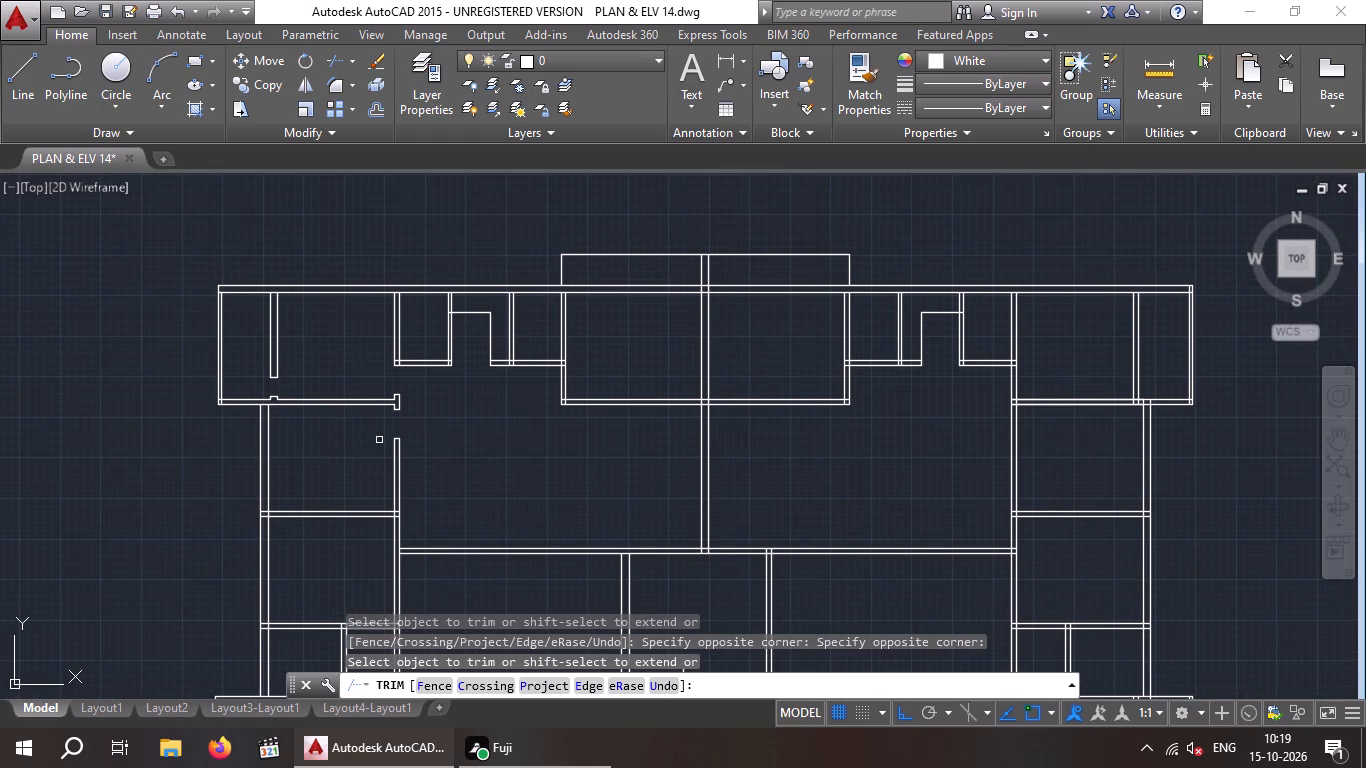
scroll(392, 352, "up", 4)
key("Escape")
key("Escape")
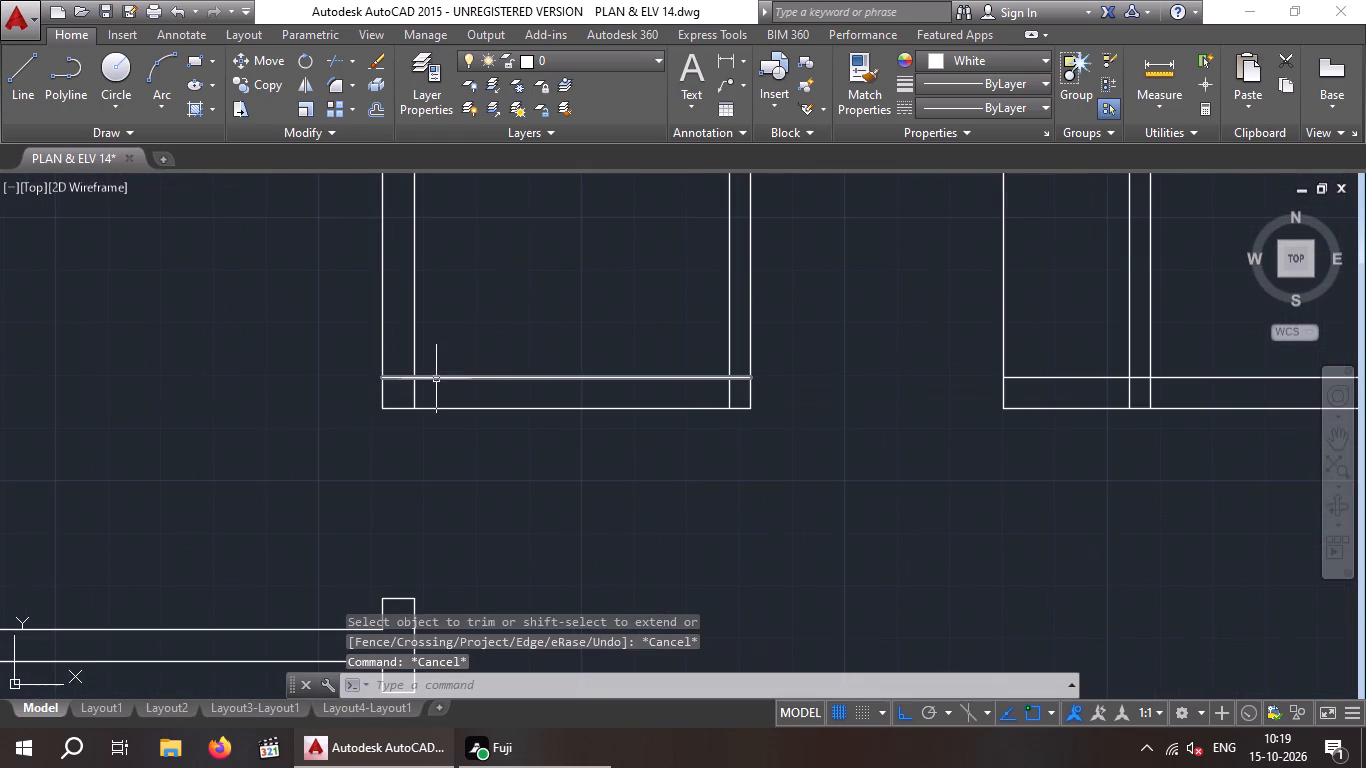
key("o")
key("Return")
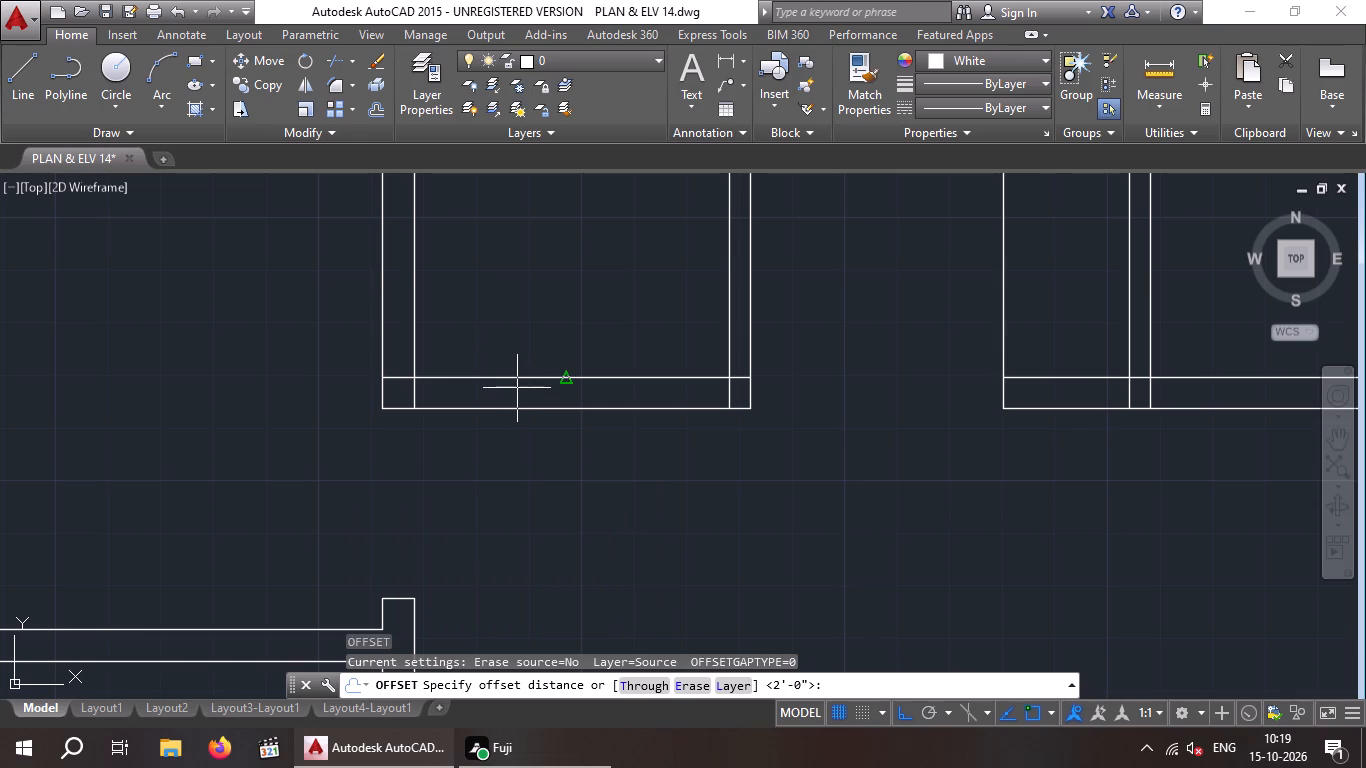
key("2")
key("apostrophe")
key("Return")
left_click(490, 380)
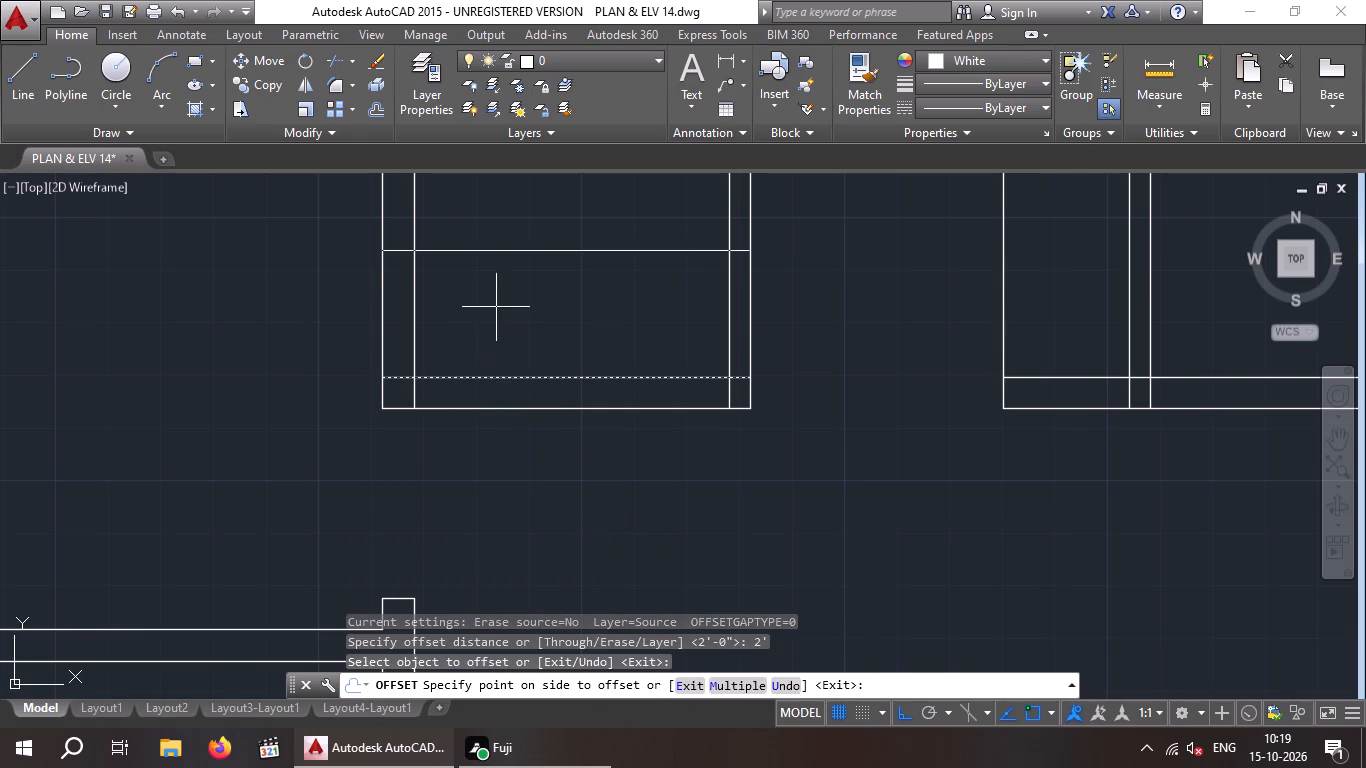
left_click(496, 306)
Trim the offset line inside the small room, and cut both left wall lines between it and the bottom wall.
key("Escape")
key("Escape")
key("t")
key("r")
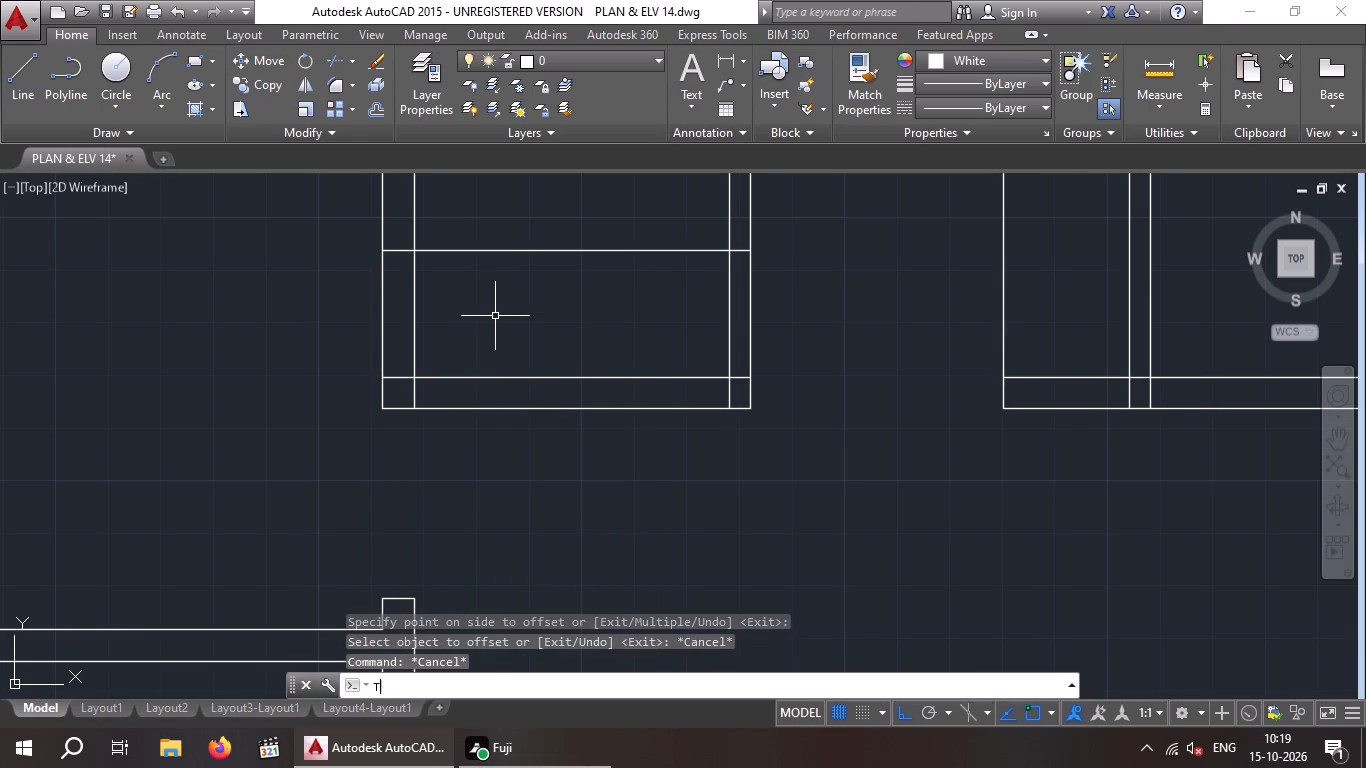
key("space")
key("space")
left_click(528, 328)
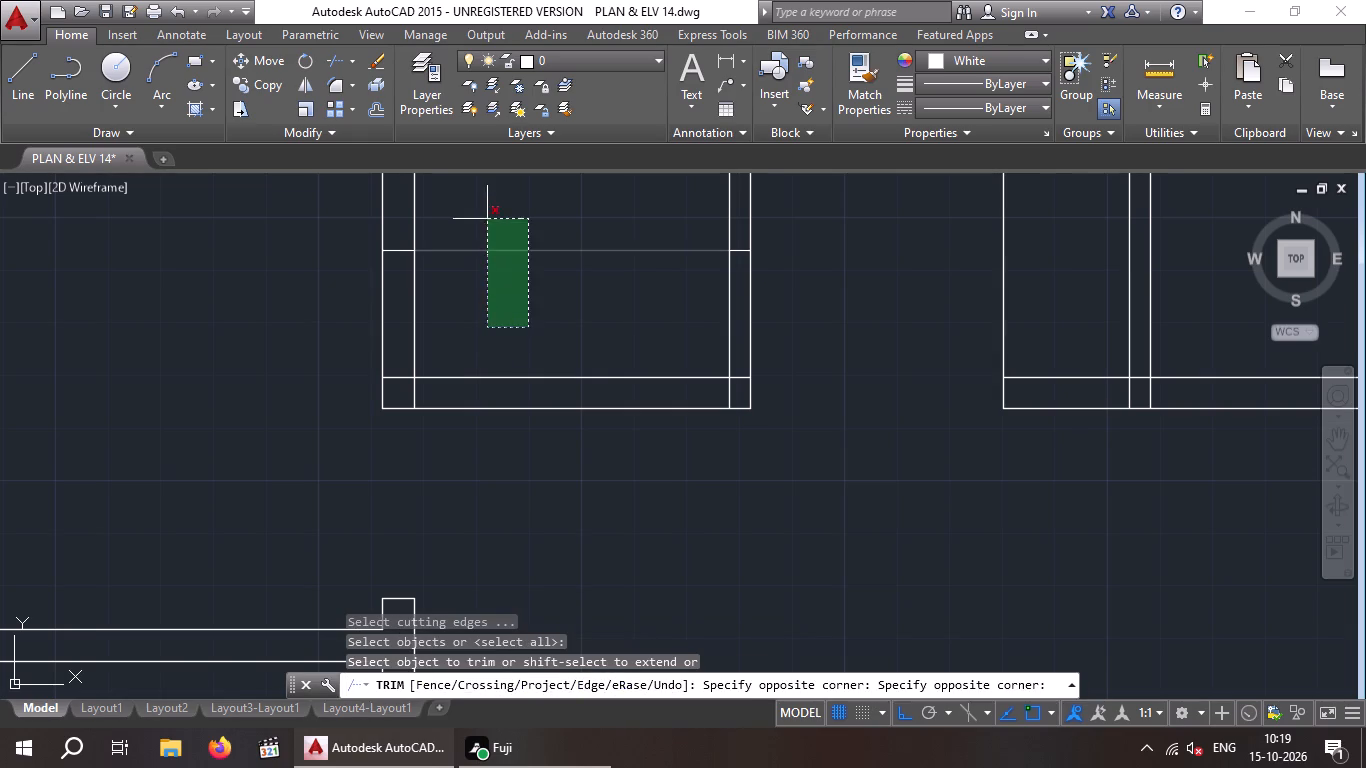
left_click(487, 219)
left_click_drag(490, 310, 457, 321)
left_click(305, 347)
scroll(372, 329, "down", 1)
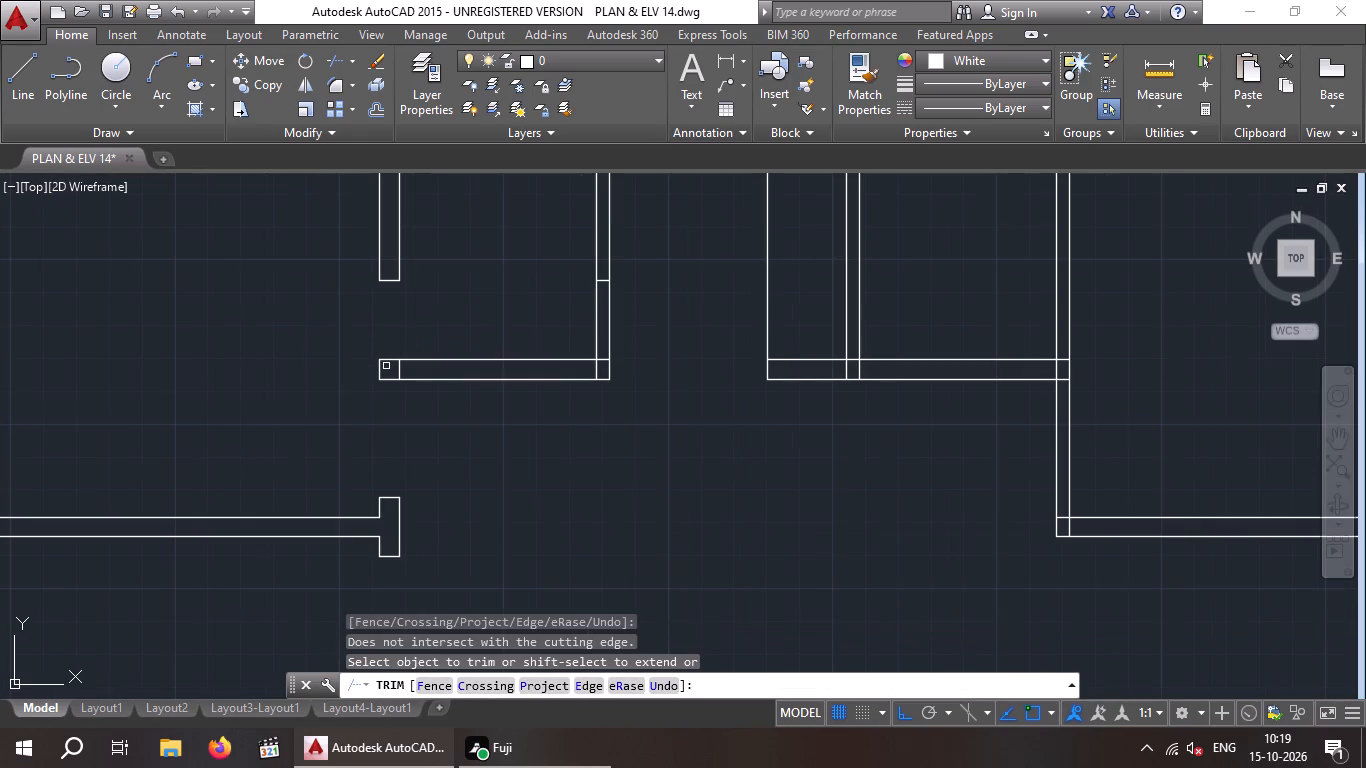
key("Escape")
key("Escape")
Erase the leftover short vertical line inside the left end of the small room's bottom wall.
scroll(401, 377, "up", 3)
left_click_drag(423, 352, 398, 355)
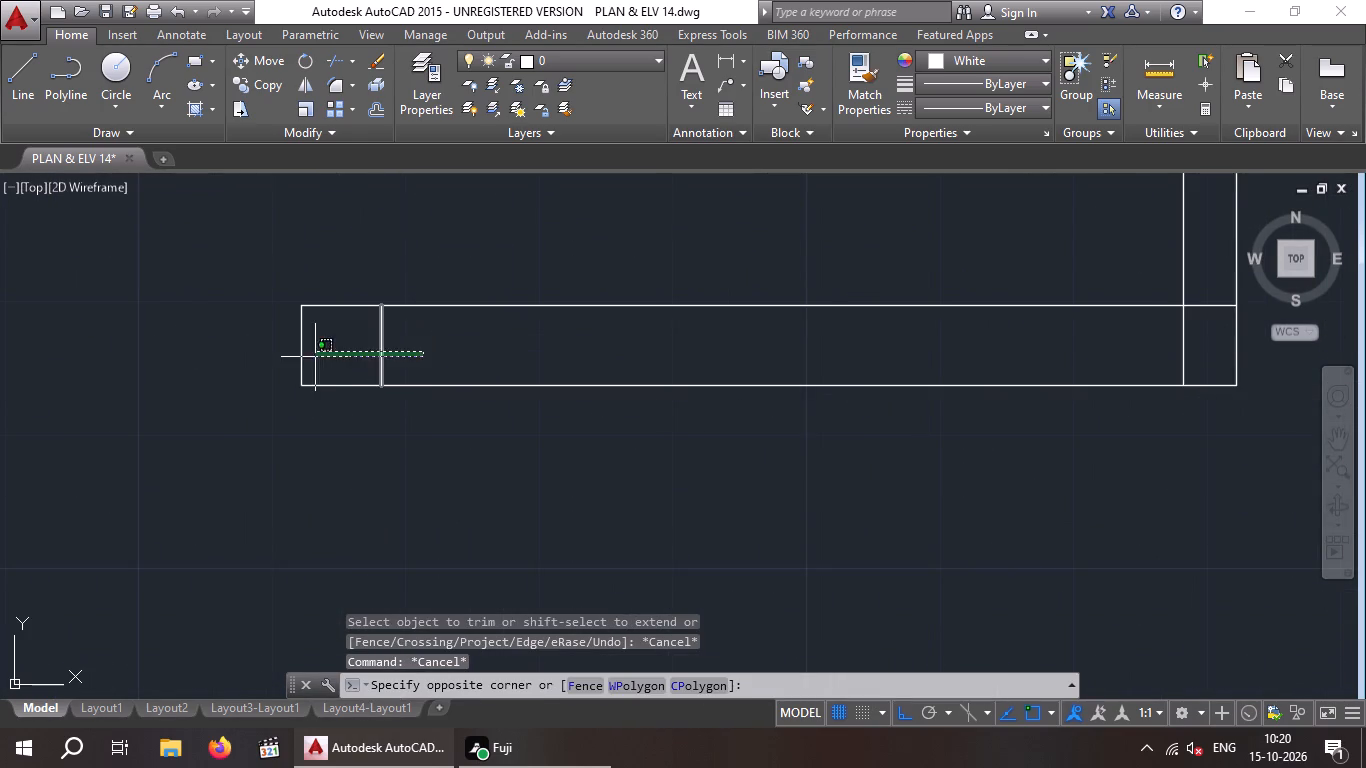
left_click(352, 360)
scroll(407, 357, "down", 1)
key("Delete")
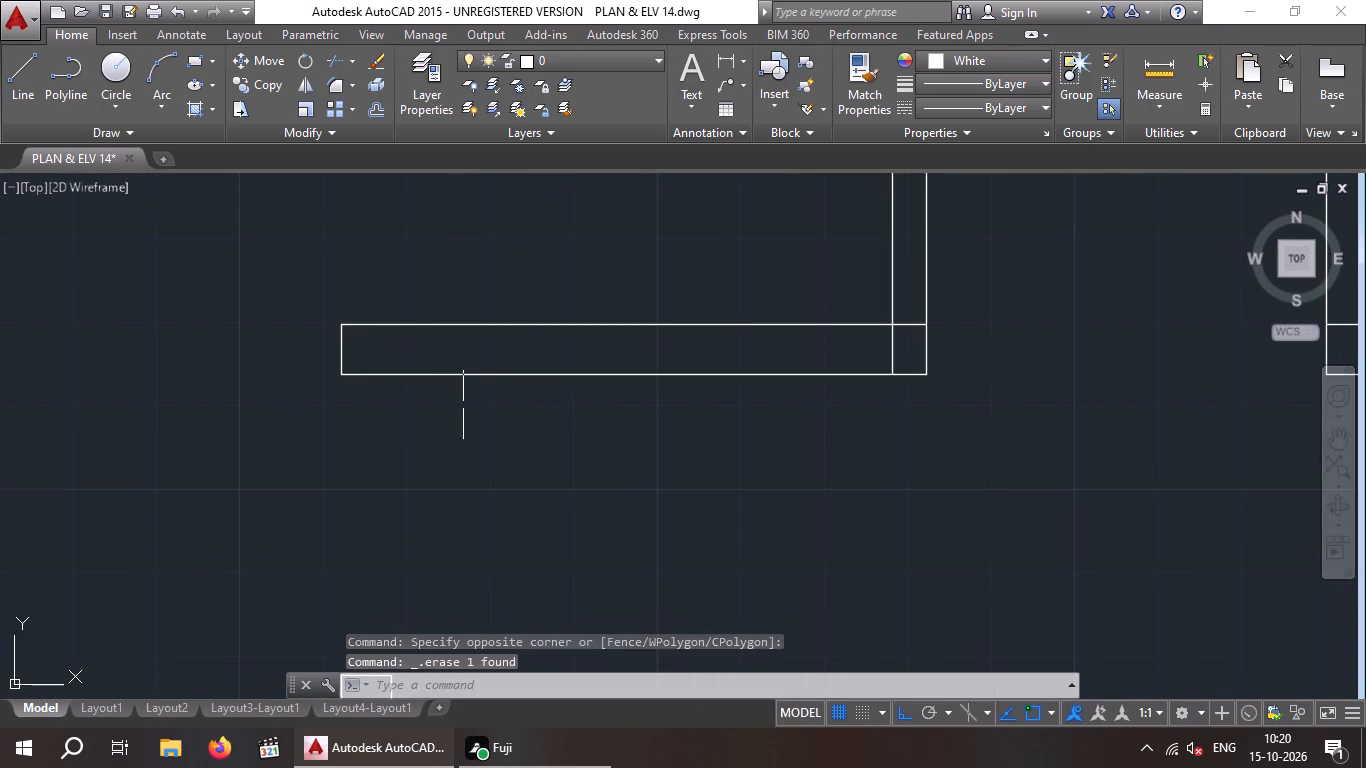
Erase the leftover short offset line across the small room's right wall.
scroll(496, 395, "down", 5)
middle_click_drag(464, 469, 420, 558)
scroll(519, 424, "up", 4)
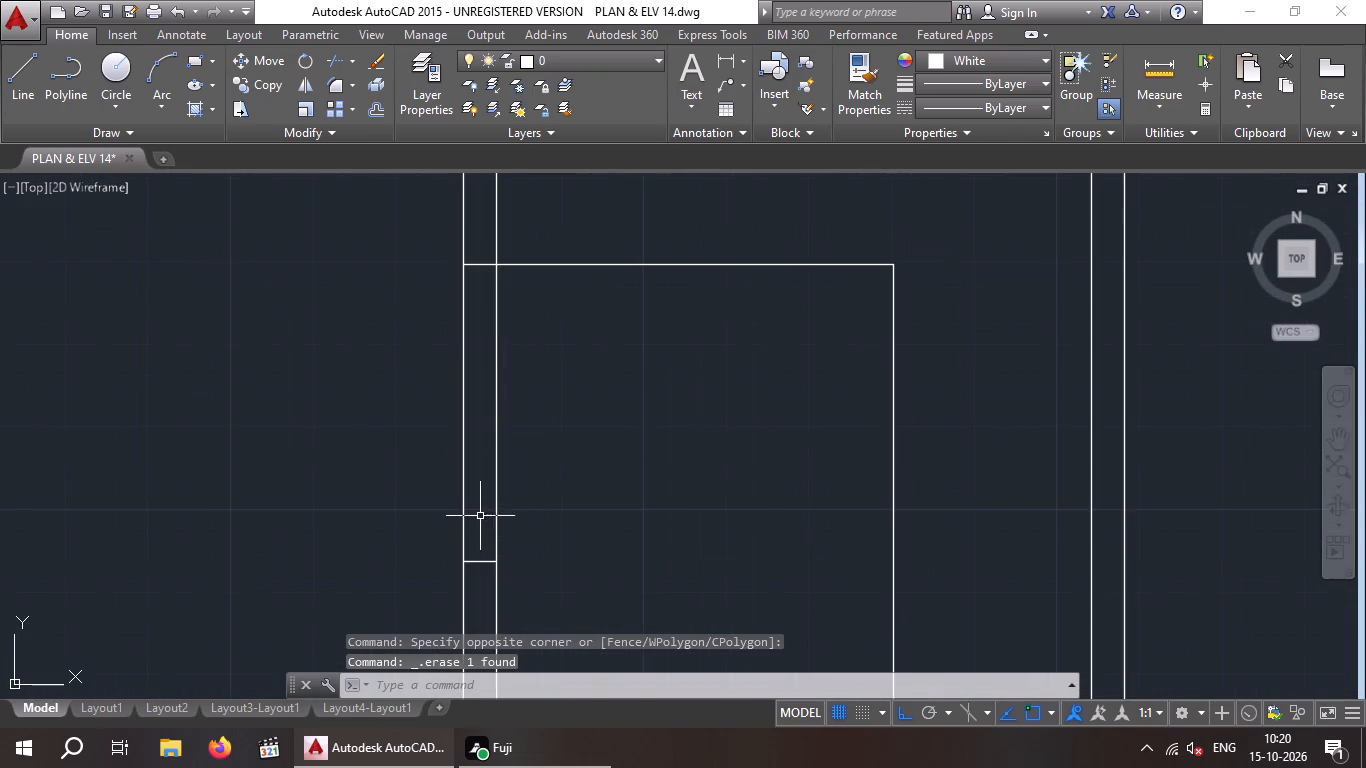
middle_click_drag(471, 487, 478, 358)
scroll(468, 472, "down", 1)
scroll(491, 408, "up", 2)
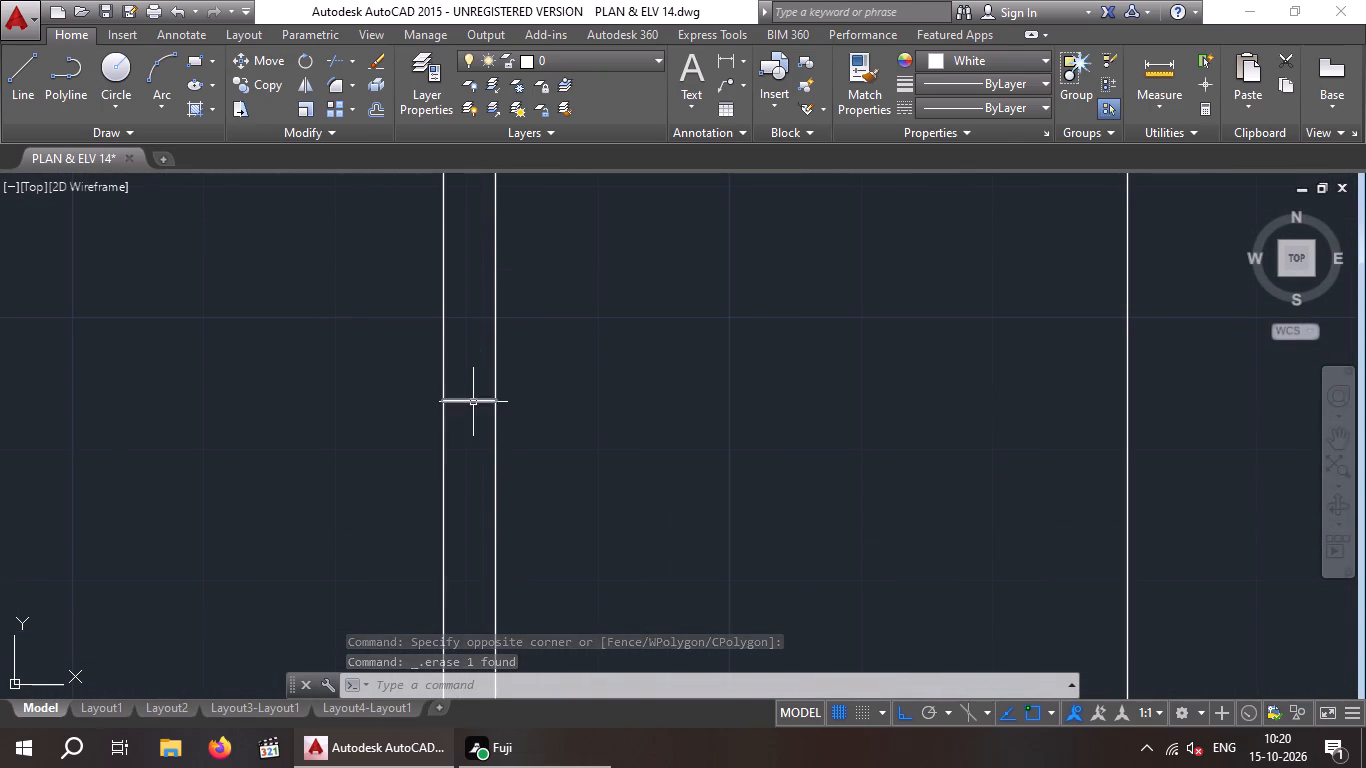
left_click(473, 402)
key("Delete")
Offset the right face of the partition between the left recess and the central room 4" to the right.
scroll(514, 396, "down", 6)
middle_click_drag(551, 412, 345, 433)
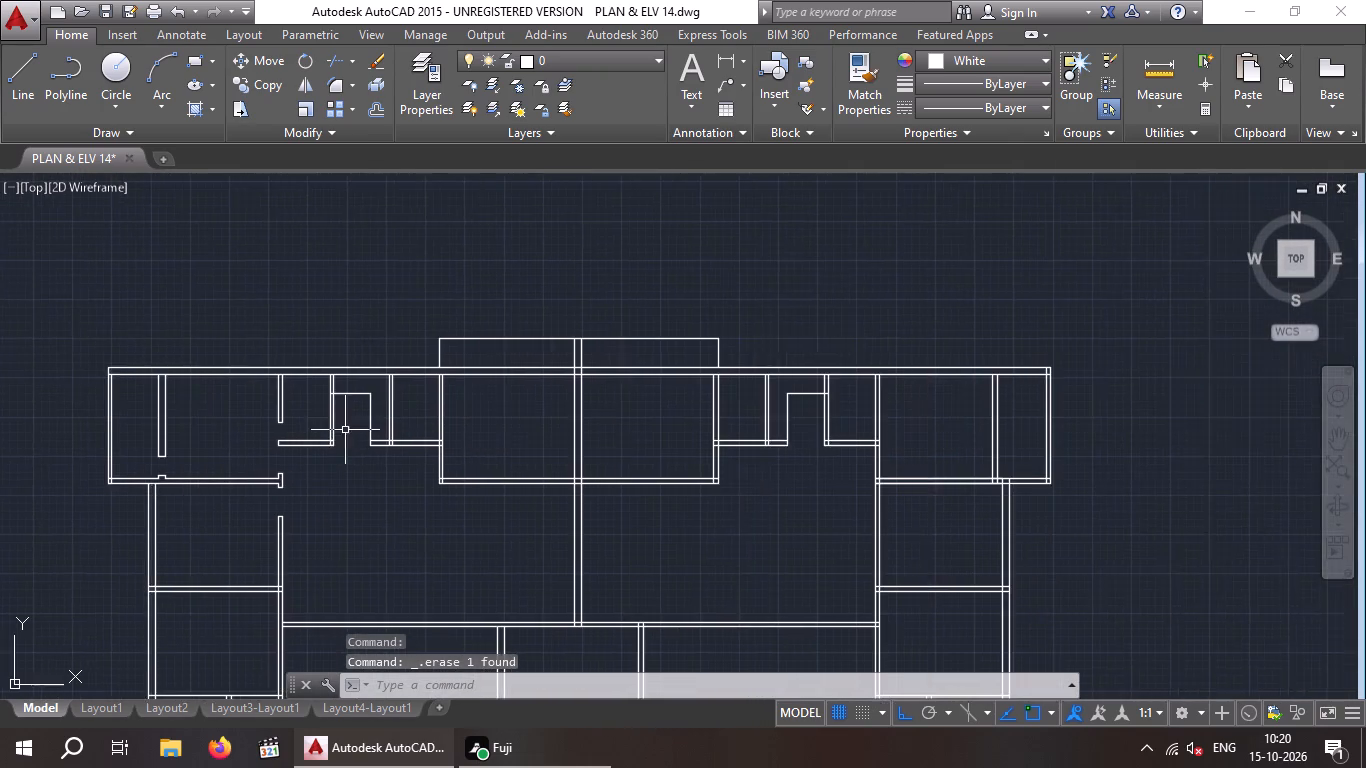
scroll(350, 443, "down", 1)
middle_click_drag(362, 506, 351, 465)
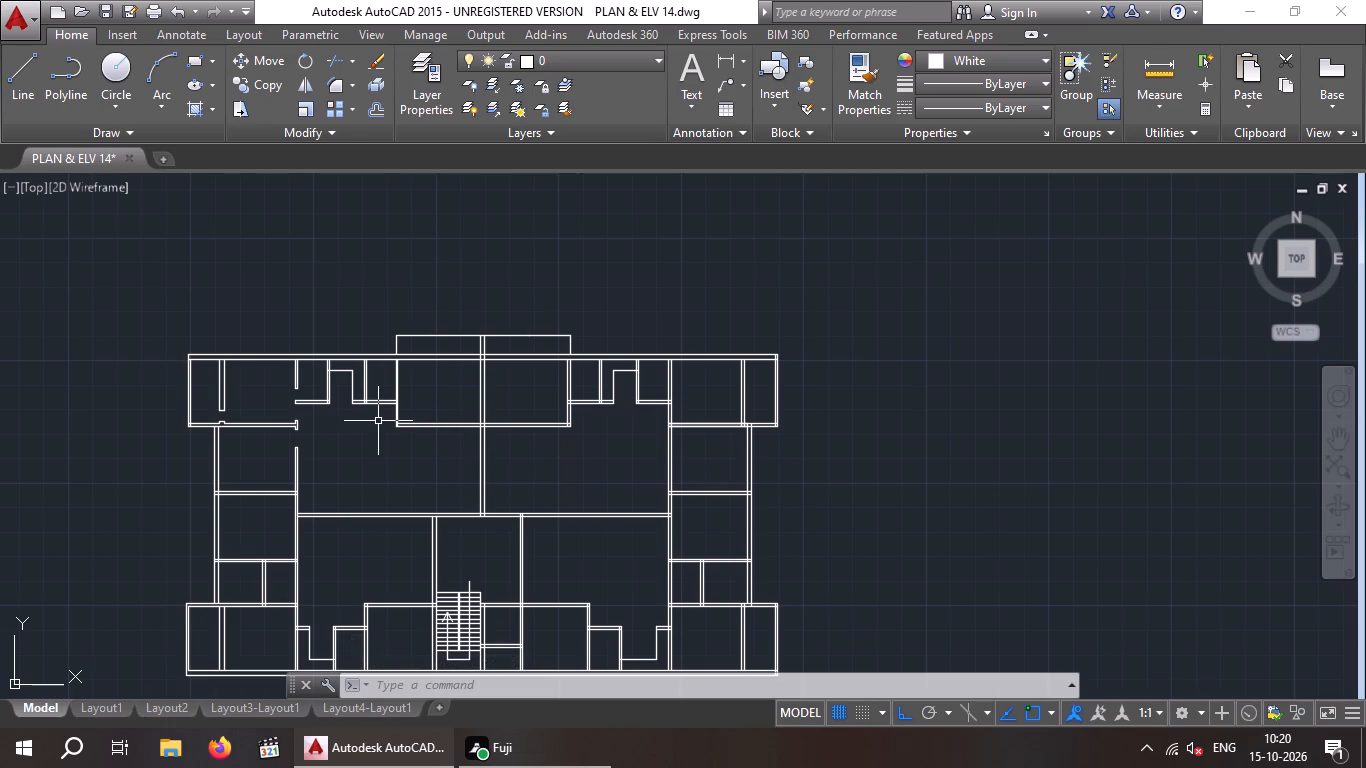
scroll(370, 402, "up", 4)
scroll(362, 410, "down", 2)
middle_click_drag(362, 412, 335, 524)
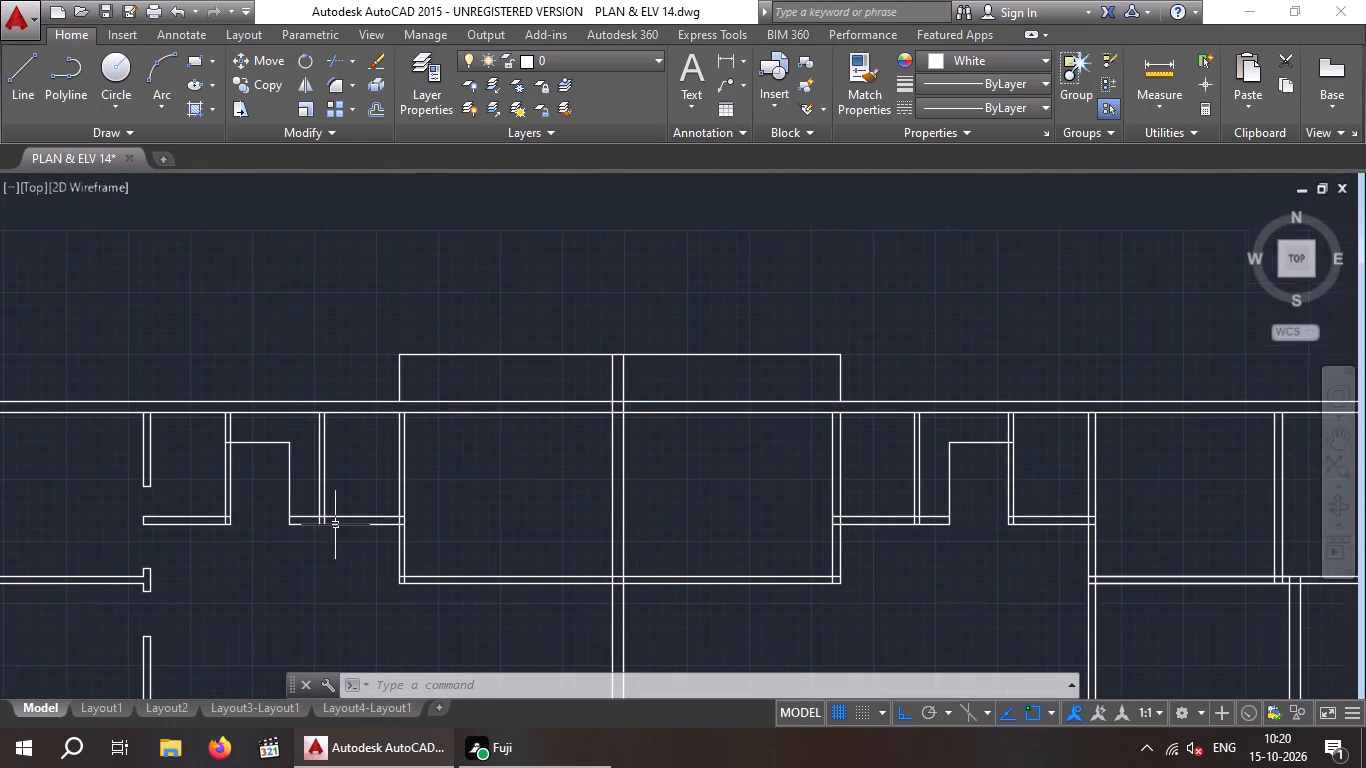
key("o")
key("Return")
key("4")
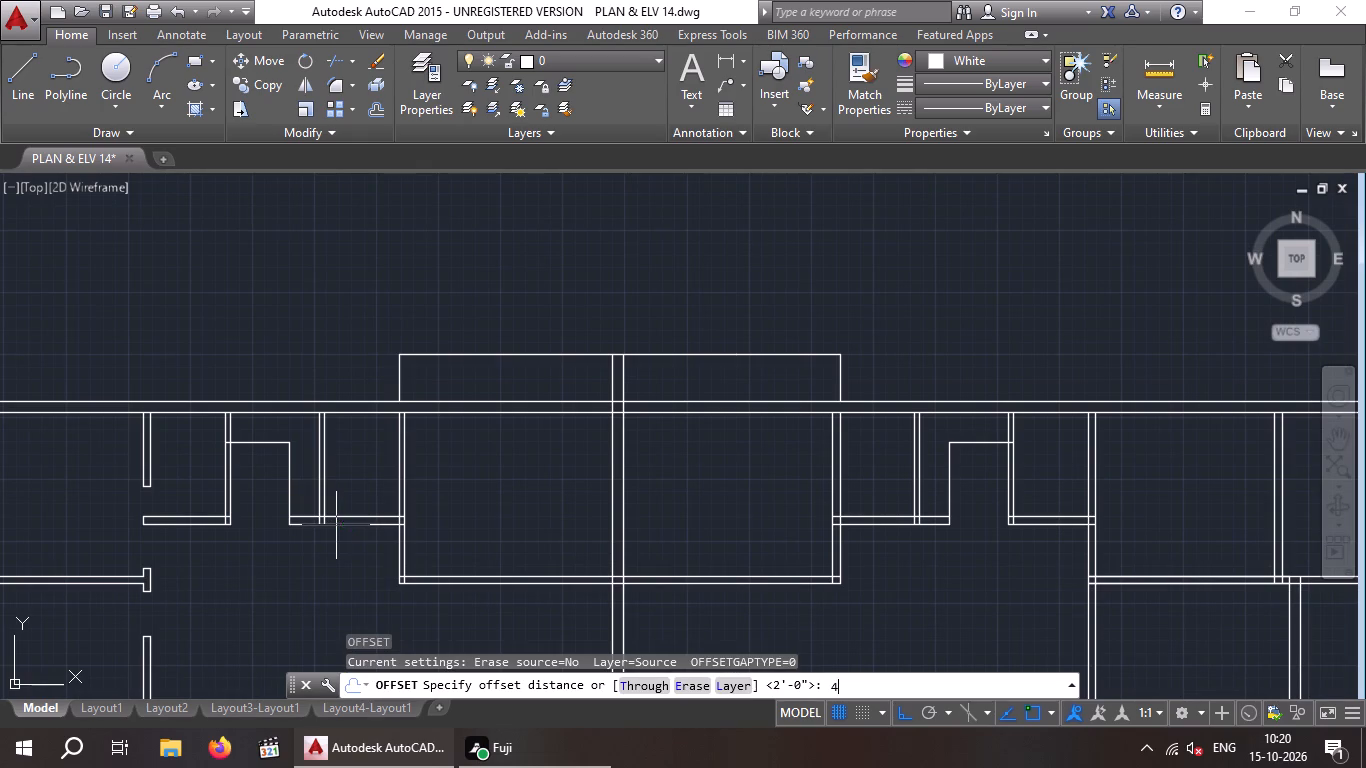
key("shift+quotedbl")
key("Return")
scroll(324, 499, "up", 2)
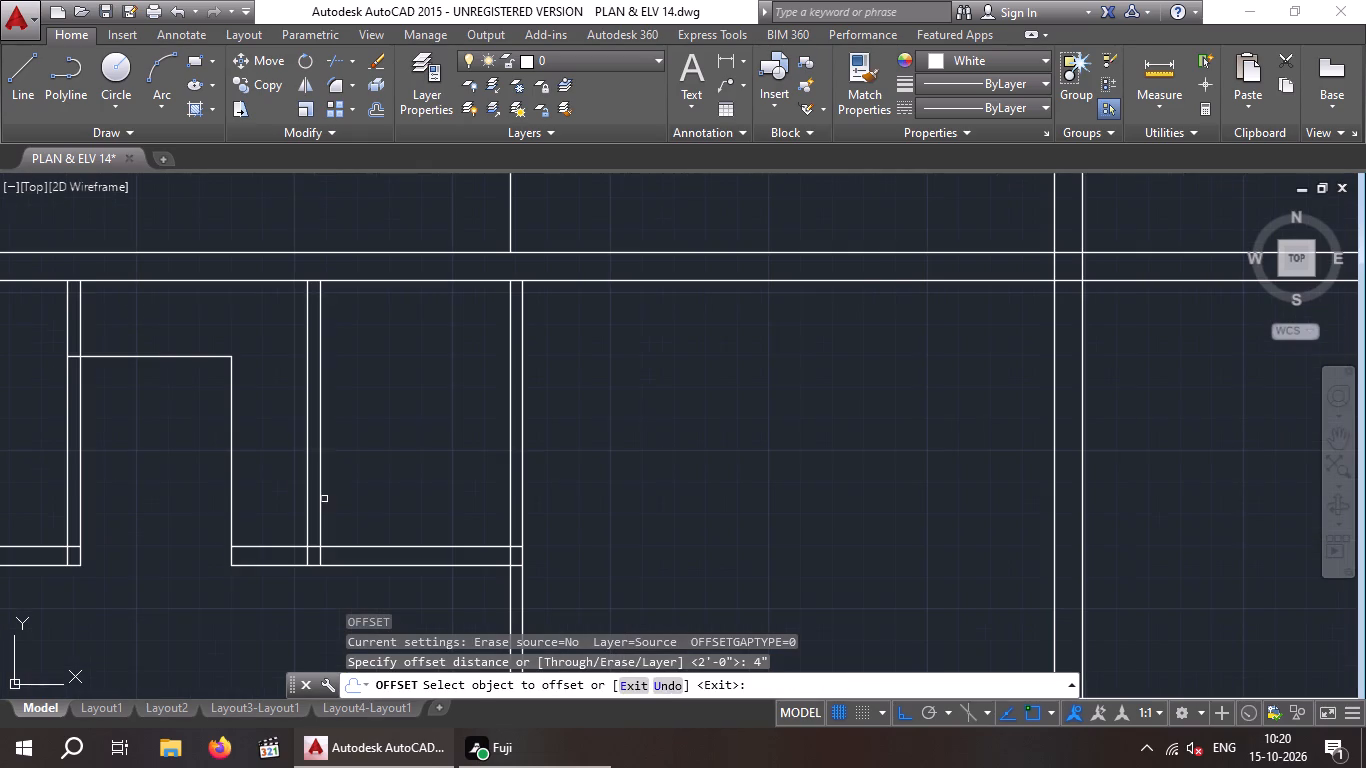
left_click_drag(320, 499, 331, 501)
left_click(390, 502)
scroll(388, 501, "down", 1)
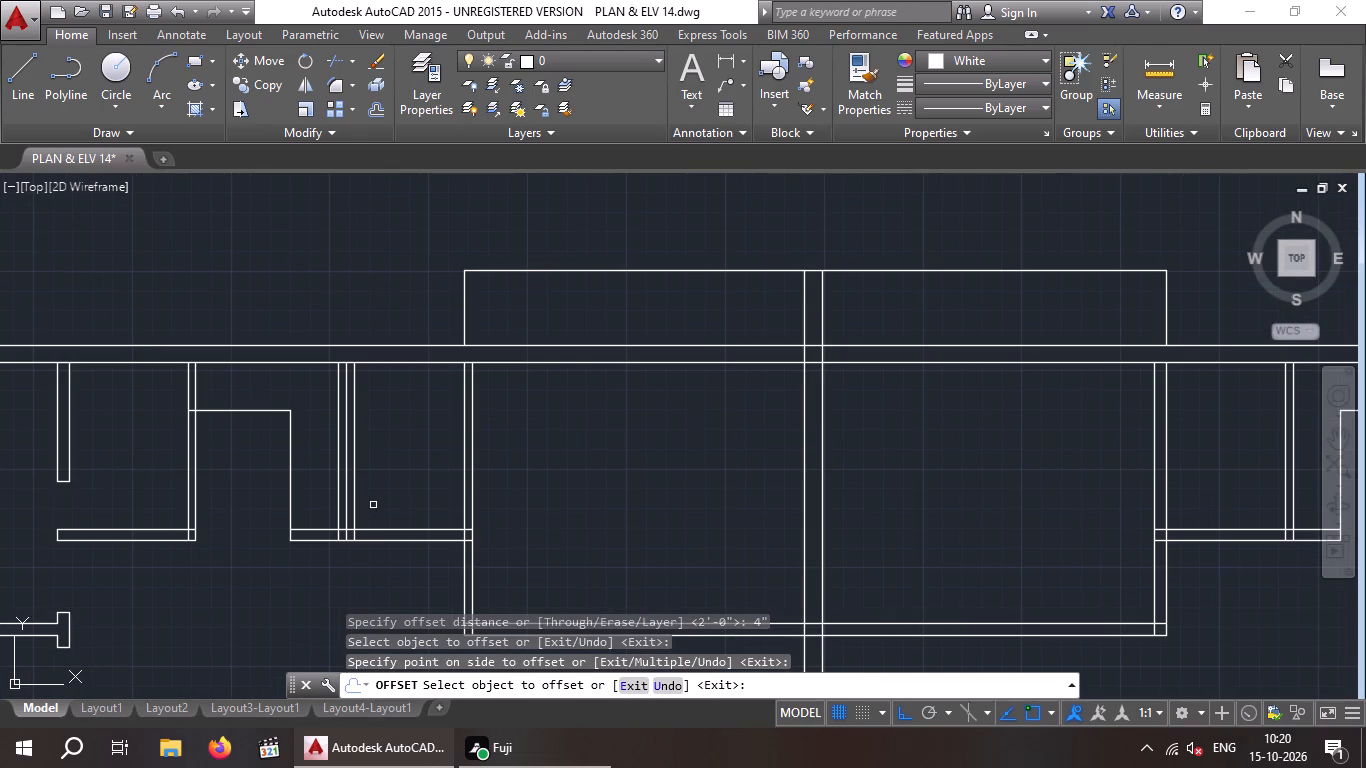
Offset the new vertical jamb line 2' to the right, toward the central room.
key("Escape")
key("o")
key("Return")
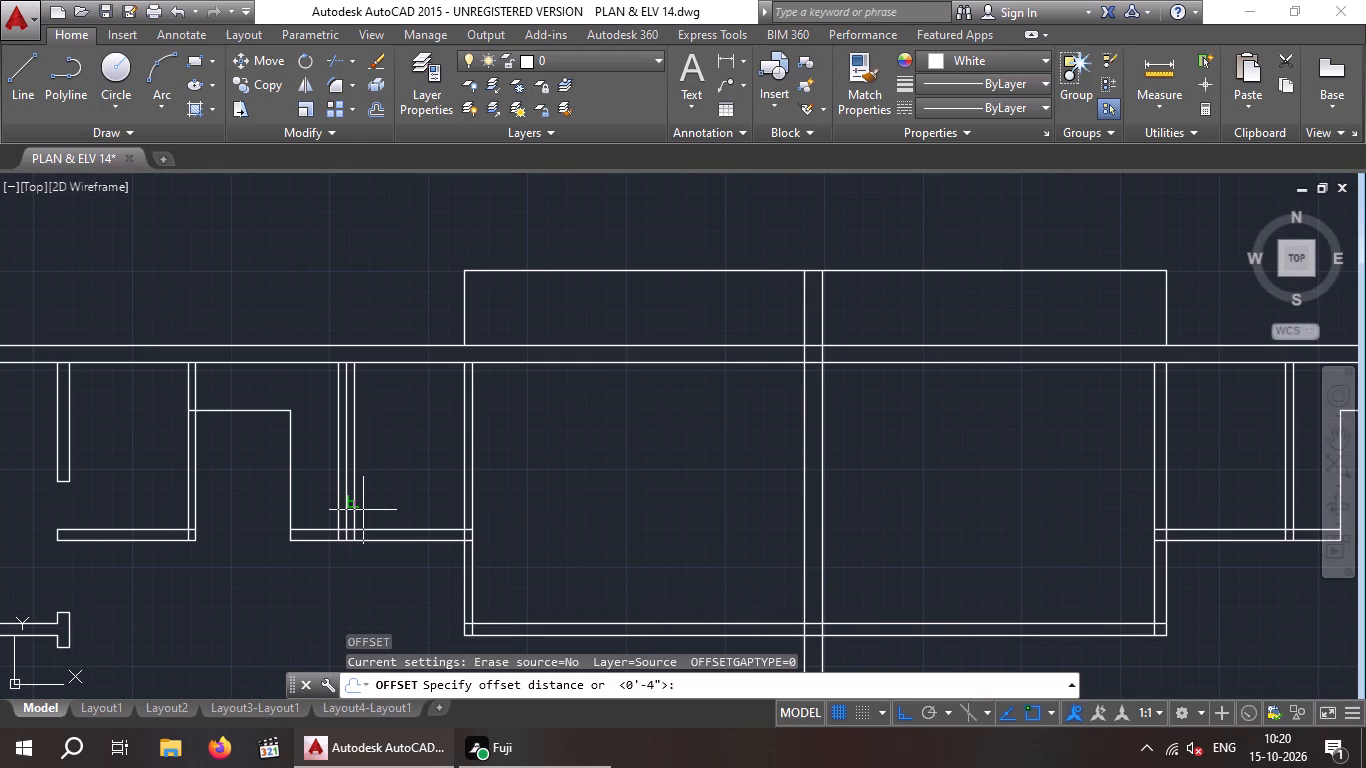
key("2")
key("apostrophe")
key("Return")
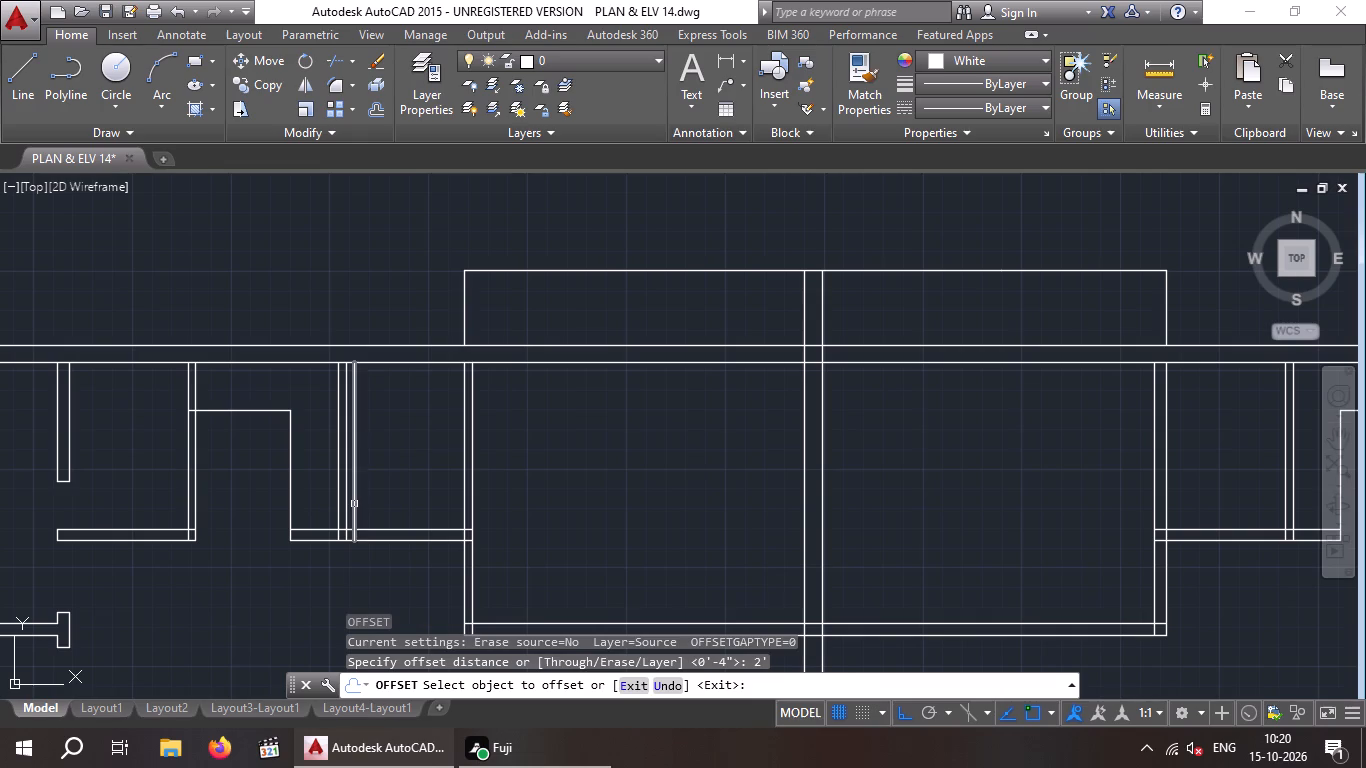
left_click(354, 504)
left_click(404, 495)
key("Escape")
key("Escape")
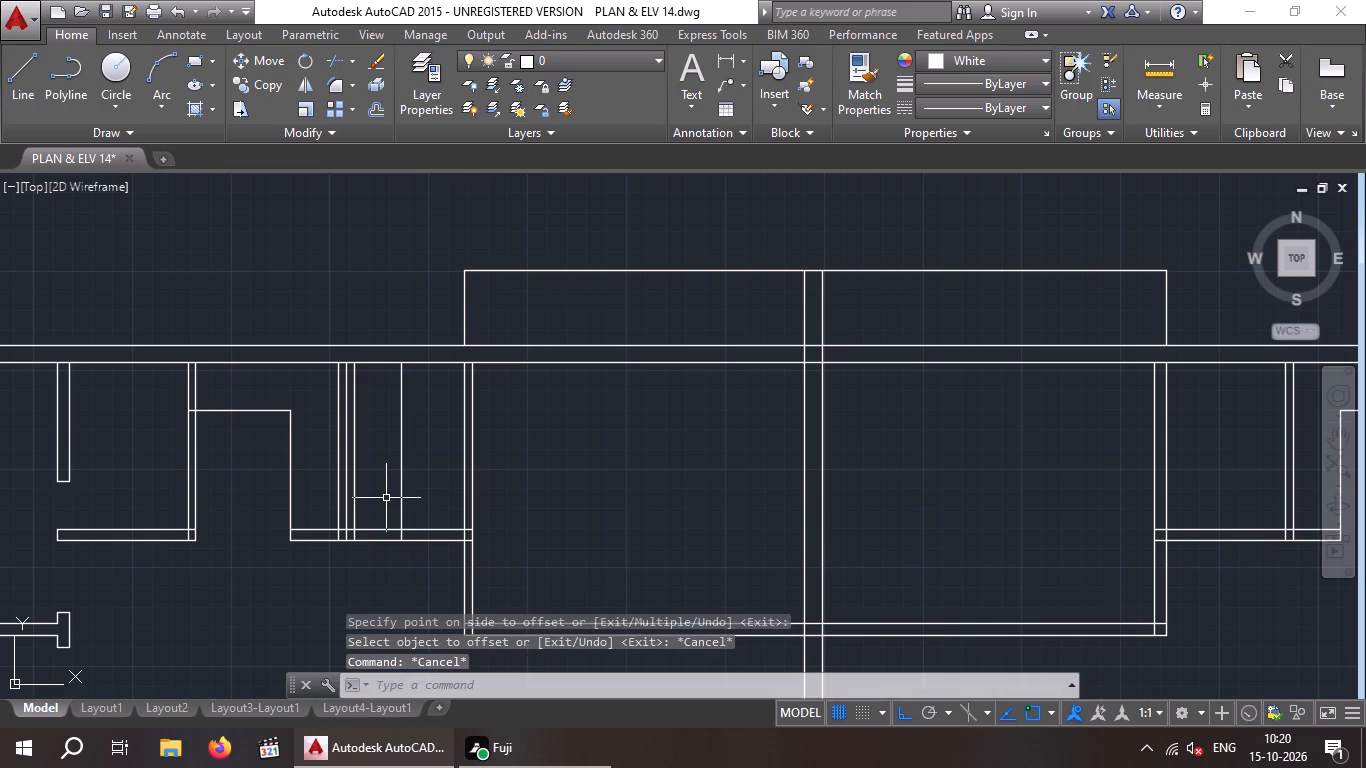
Trim both jamb lines back to the bottom wall and cut the wall lines between them to form the opening.
key("t")
key("r")
key("space")
key("space")
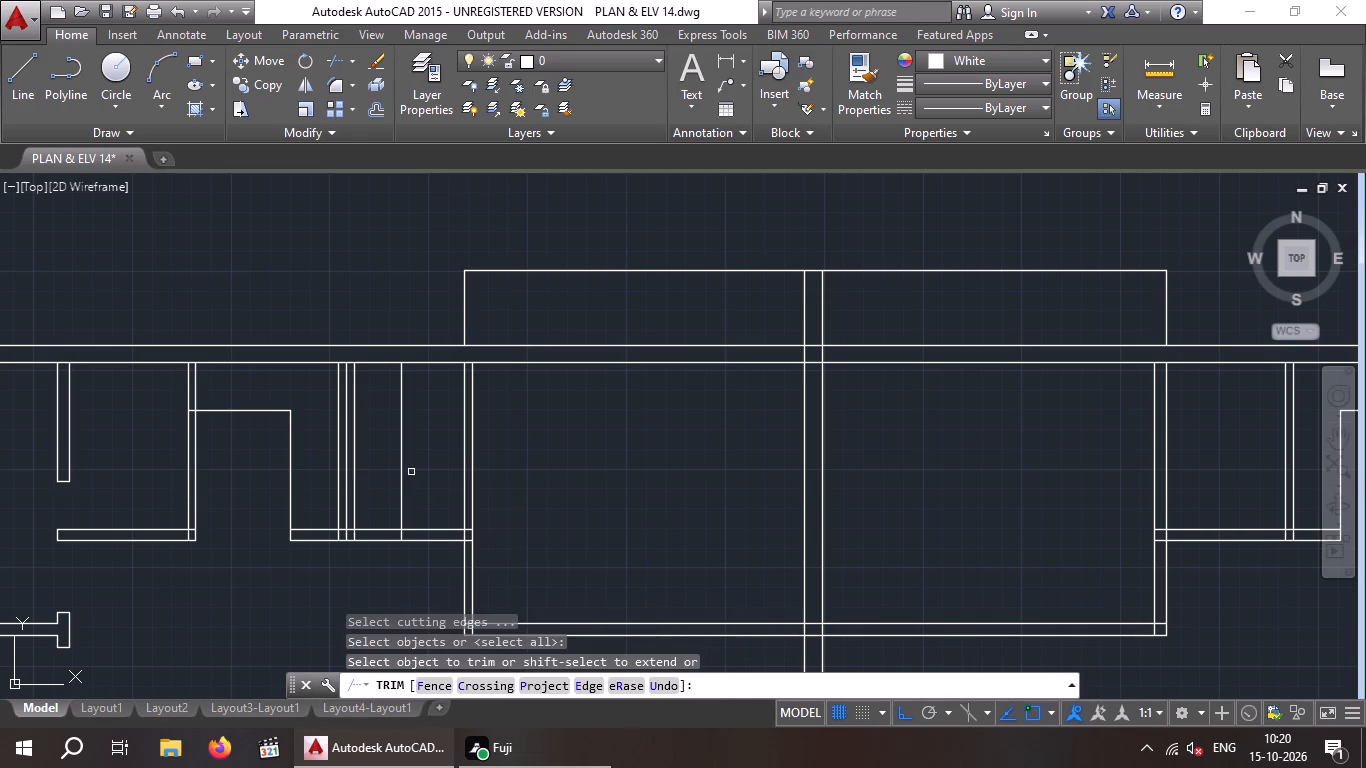
left_click_drag(412, 471, 401, 482)
left_click(351, 509)
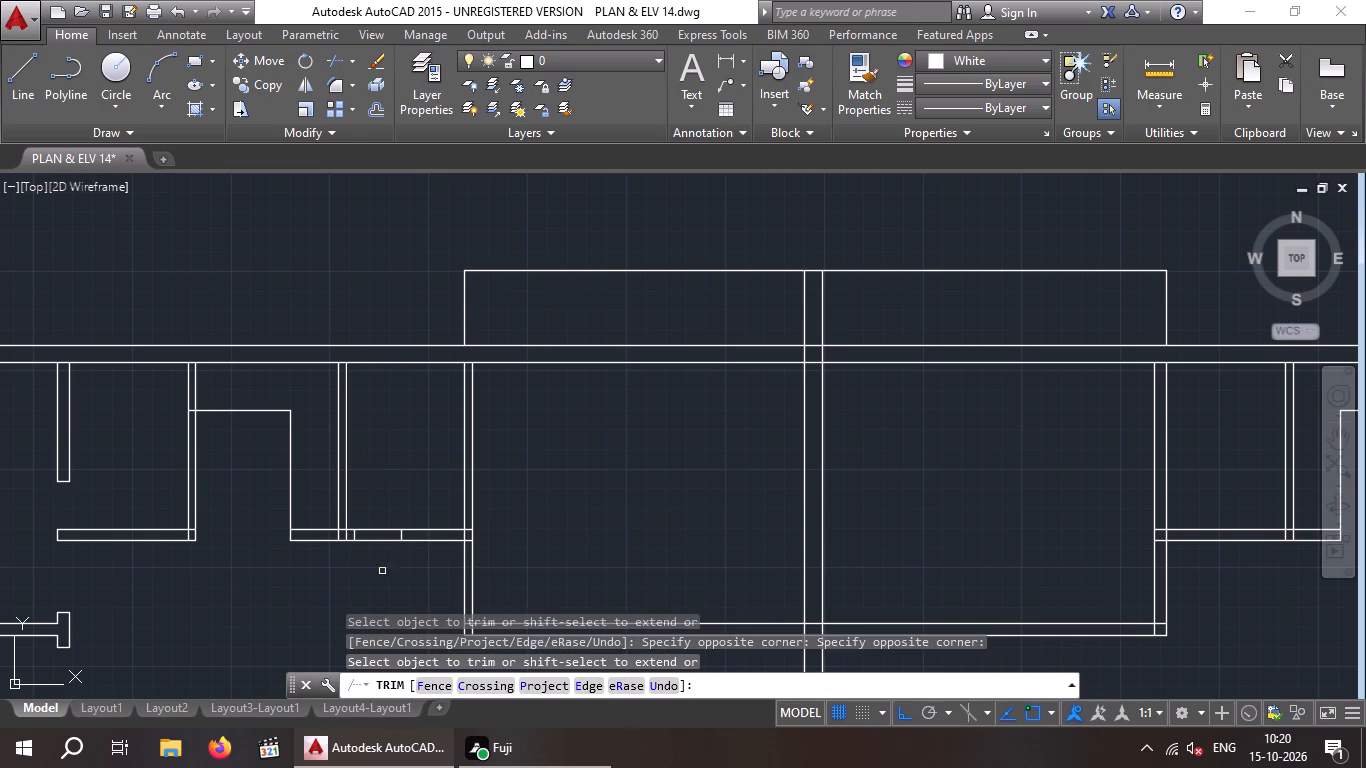
left_click_drag(385, 577, 379, 566)
left_click(374, 514)
key("Escape")
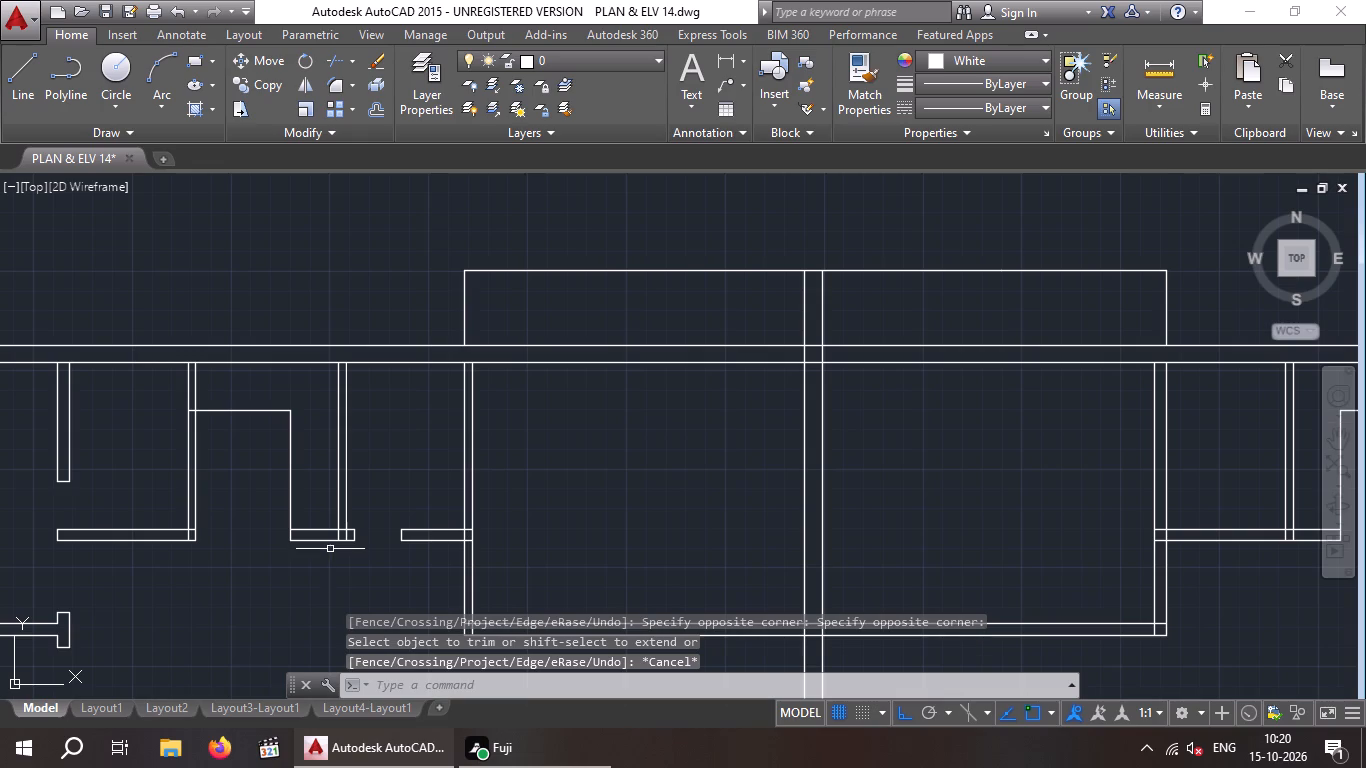
Trim the partition and wall lines inside the junction beside the new opening so the partition joins the bottom wall cleanly.
key("t")
type("R")
key("space")
key("space")
scroll(346, 540, "up", 4)
left_click(346, 517)
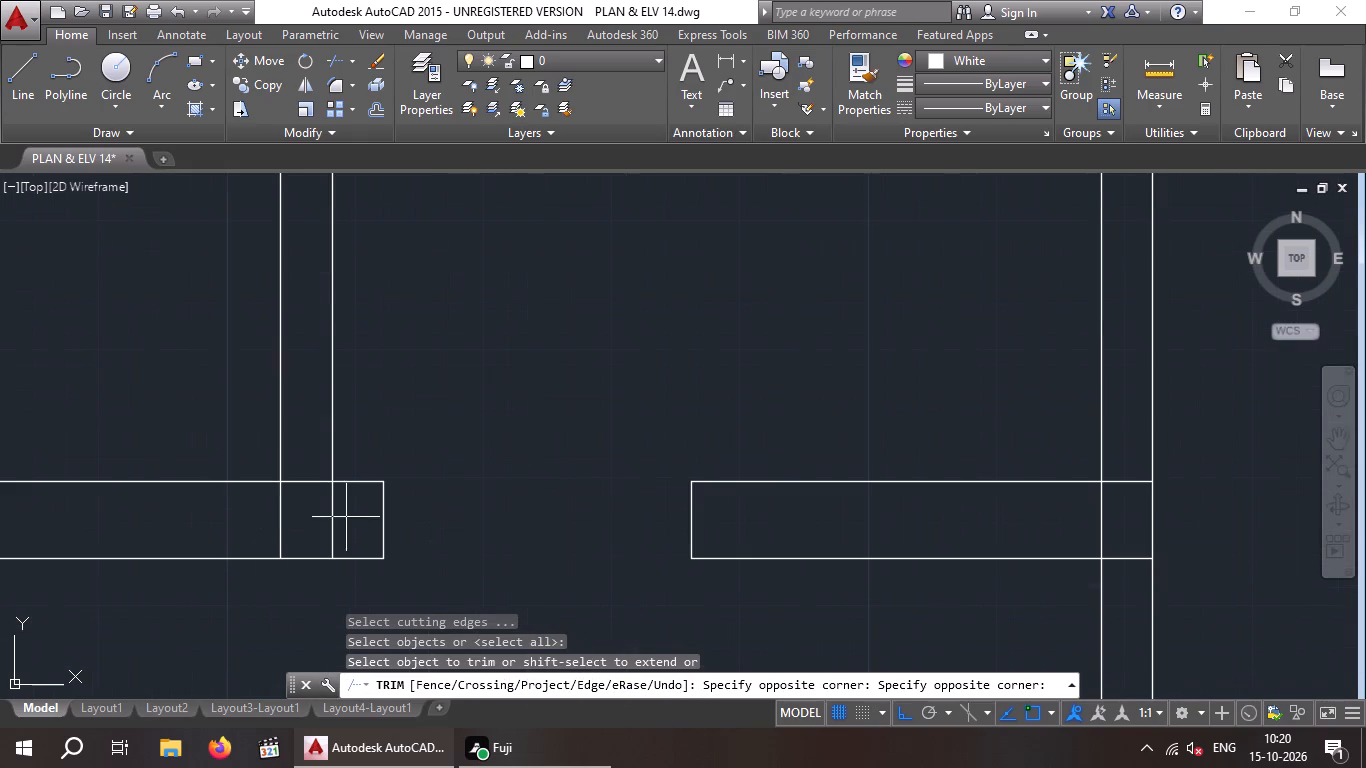
left_click(271, 530)
left_click(304, 530)
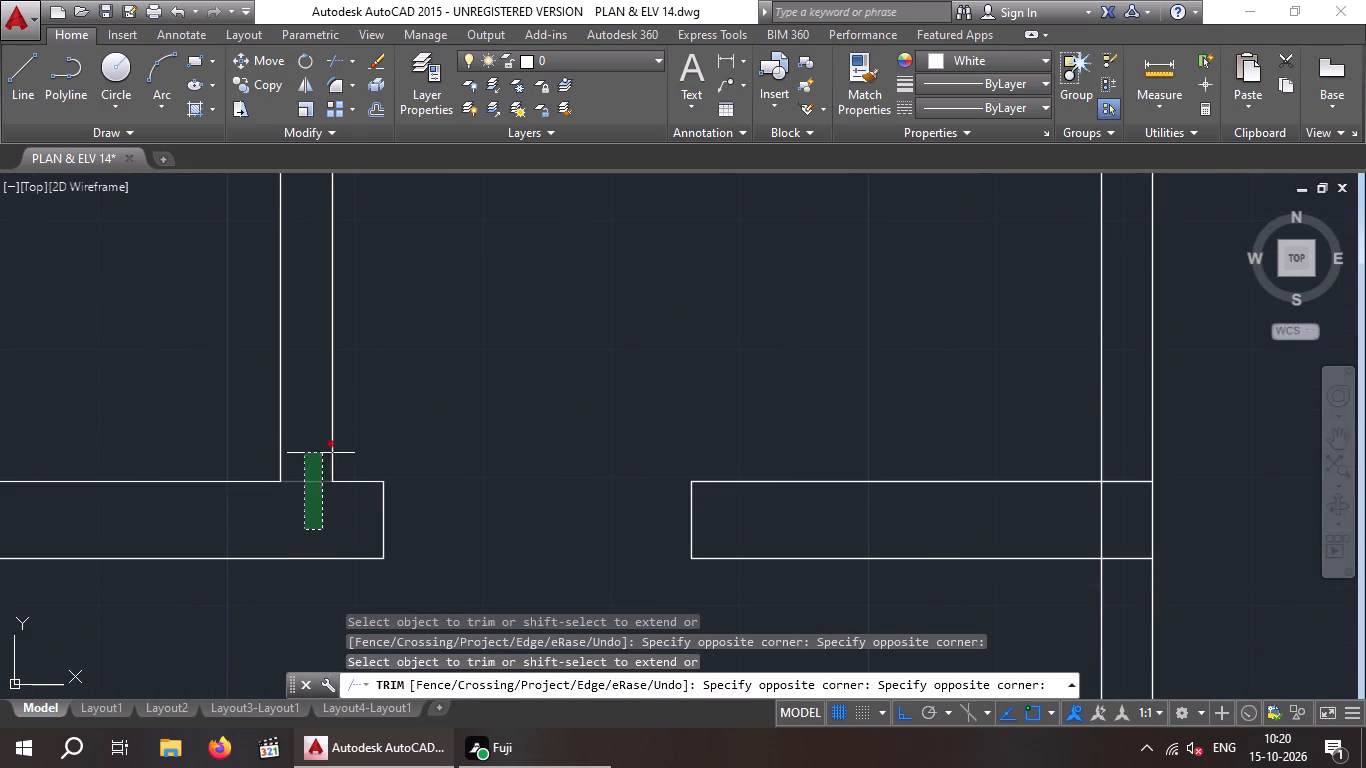
left_click(313, 458)
scroll(500, 388, "down", 4)
key("Escape")
key("Escape")
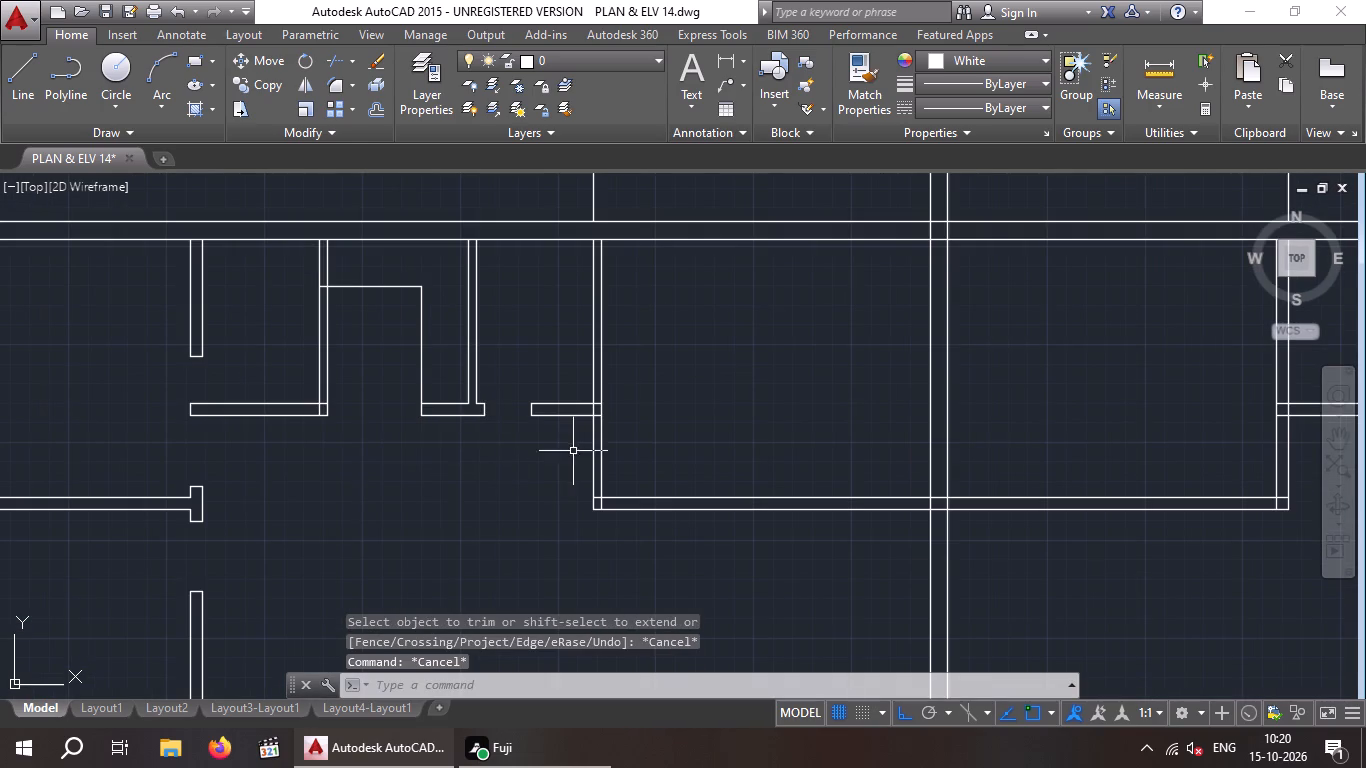
Trim the overlapping lines inside the corner where the recess's left partition meets the bottom wall stub.
scroll(528, 437, "down", 1)
middle_click_drag(514, 463, 433, 470)
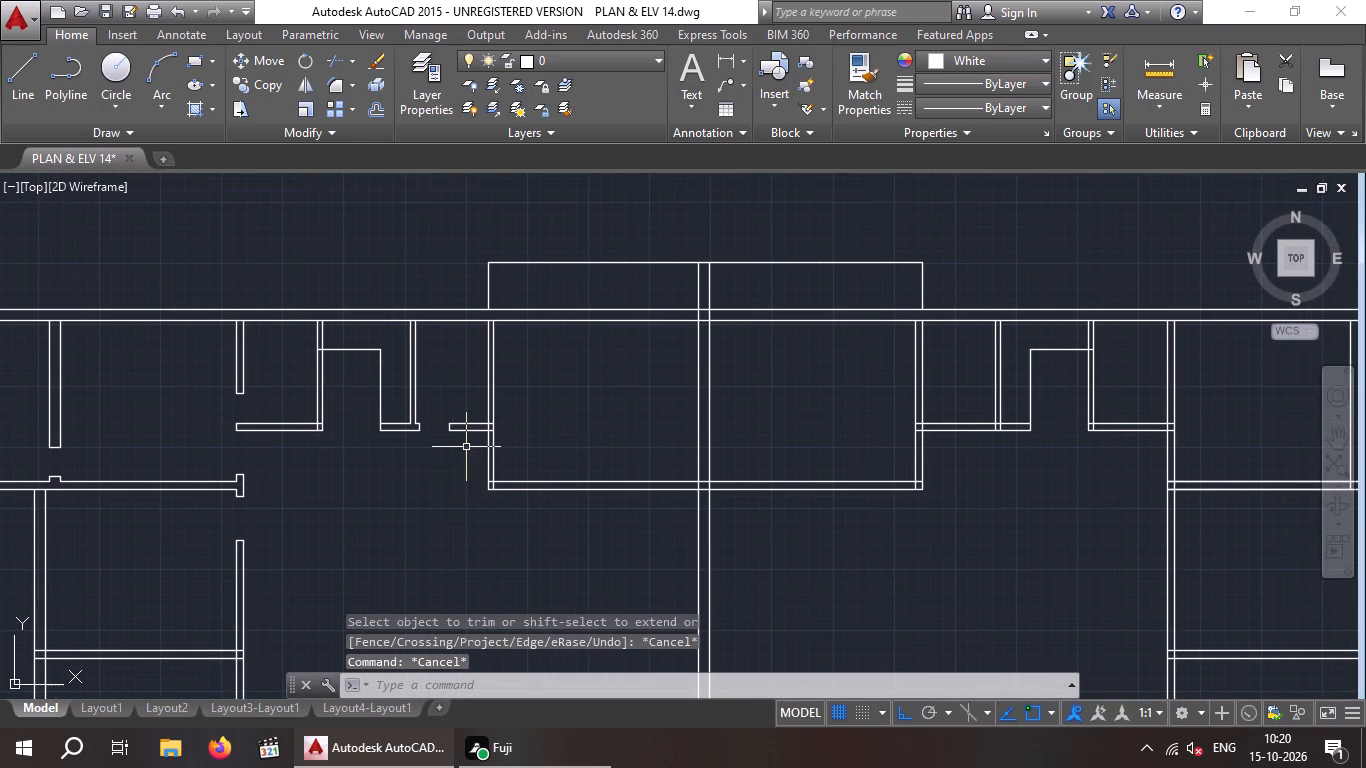
scroll(312, 416, "up", 4)
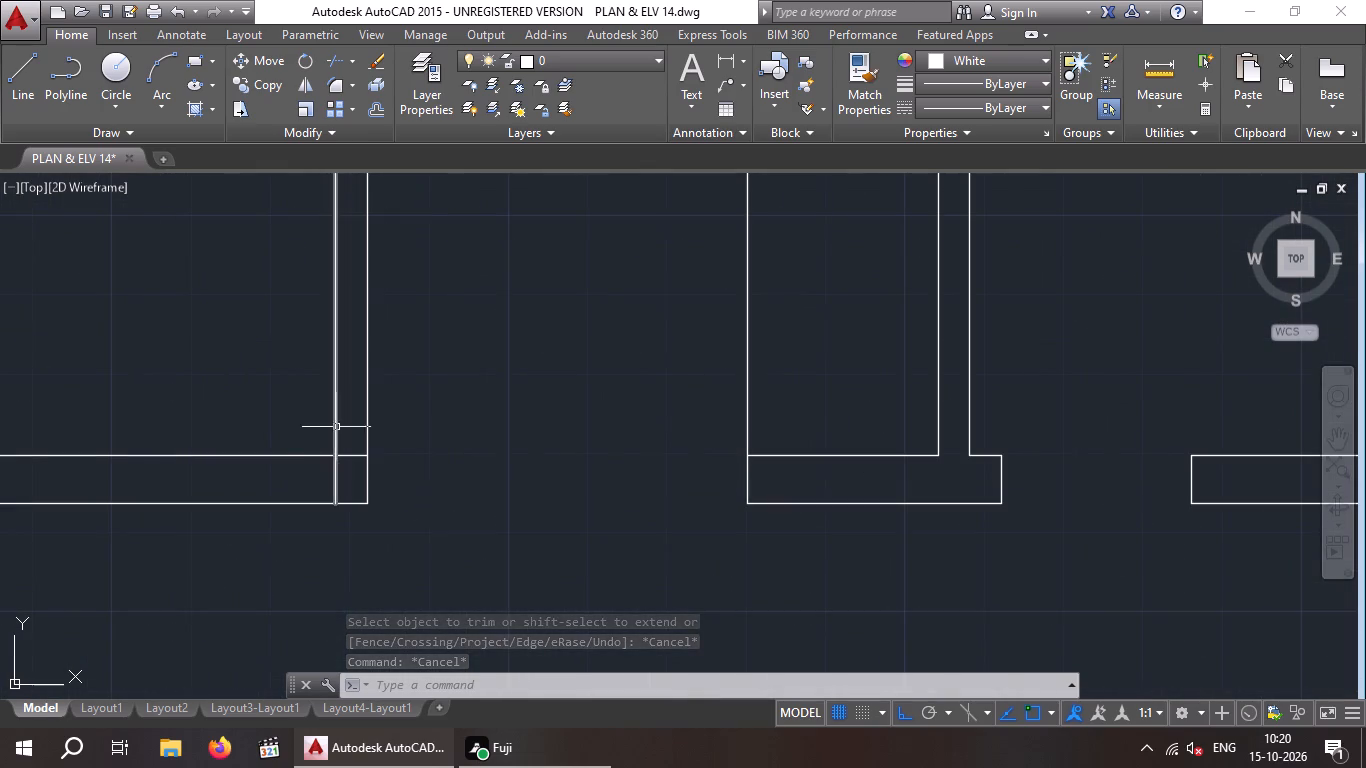
middle_click_drag(287, 358, 279, 298)
type("TR")
key("space")
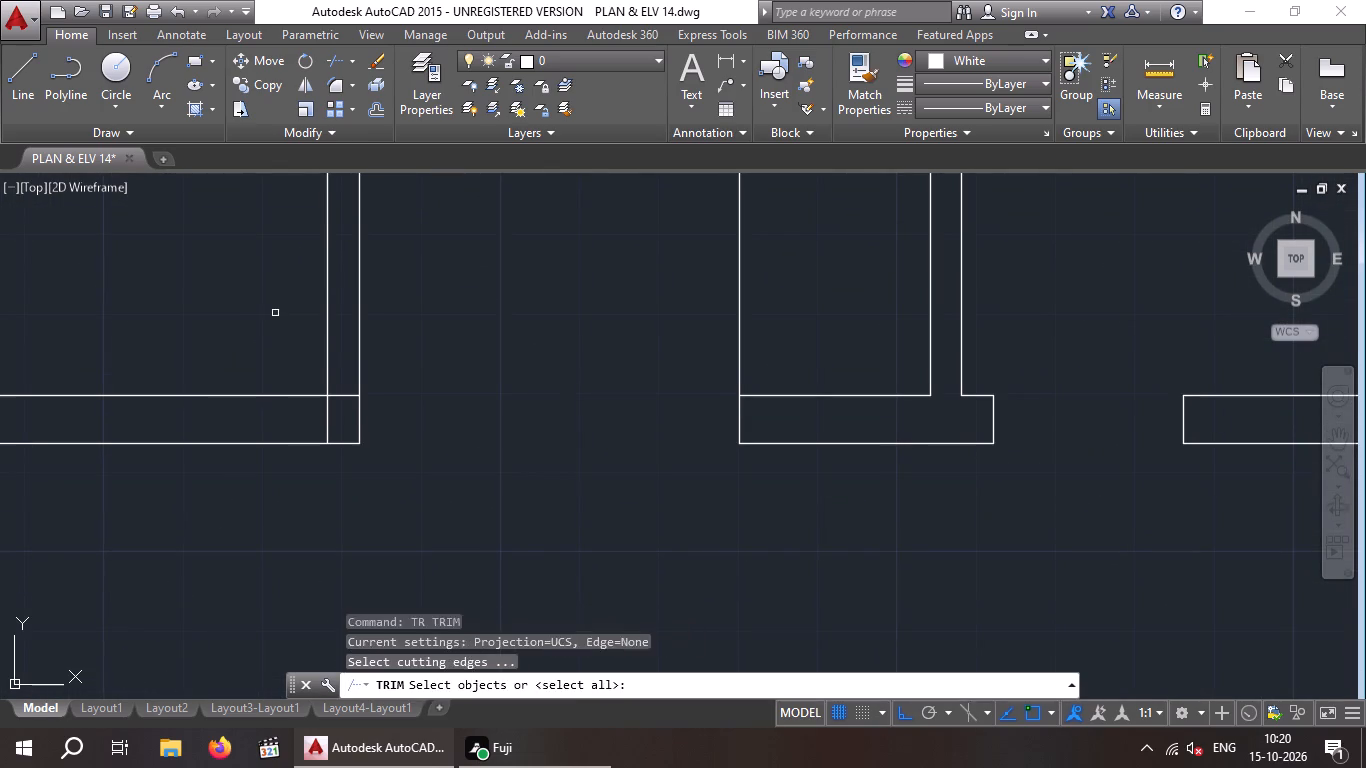
key("space")
scroll(340, 396, "up", 3)
left_click_drag(340, 360, 346, 446)
left_click_drag(343, 449, 343, 472)
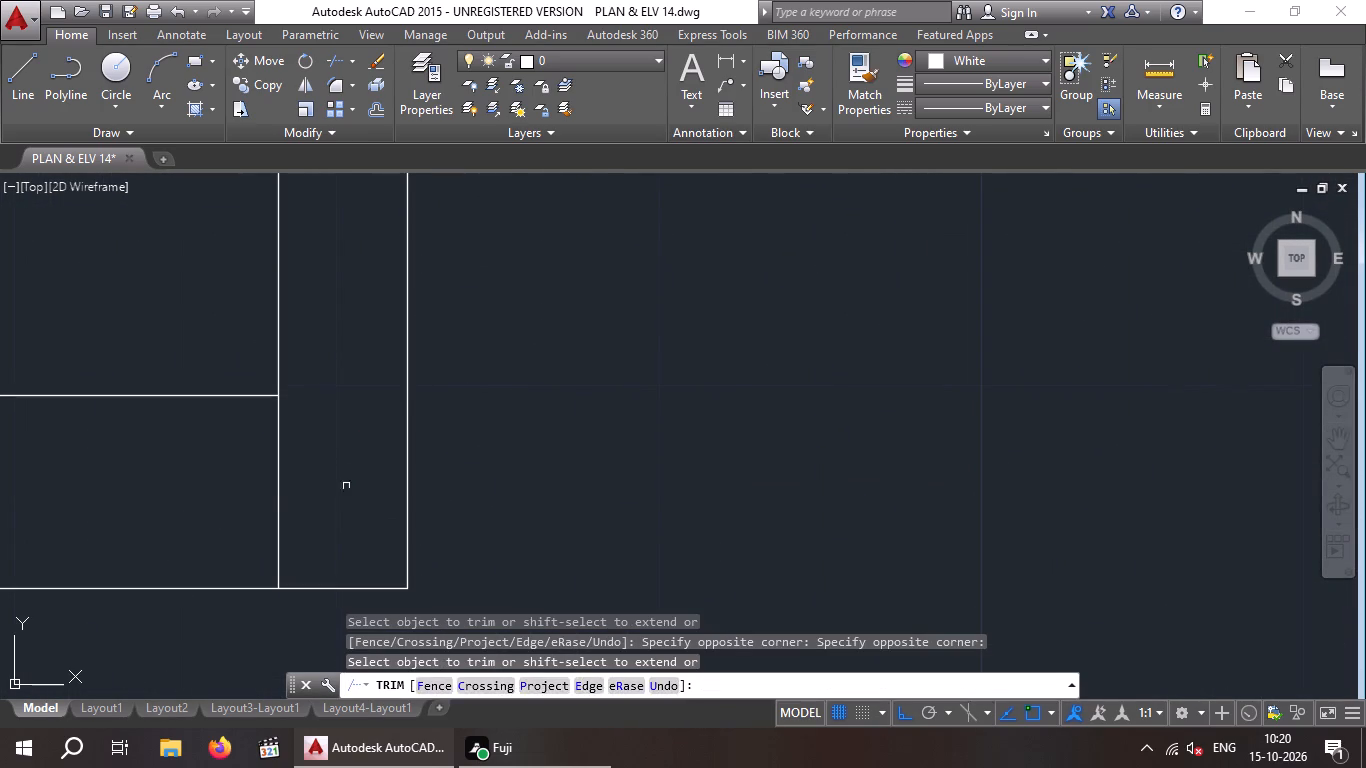
left_click_drag(347, 486, 280, 498)
left_click(245, 504)
Trim the lines inside the junction where the short wall right of the 2' opening meets the central room's left wall.
scroll(244, 504, "down", 3)
scroll(416, 482, "down", 4)
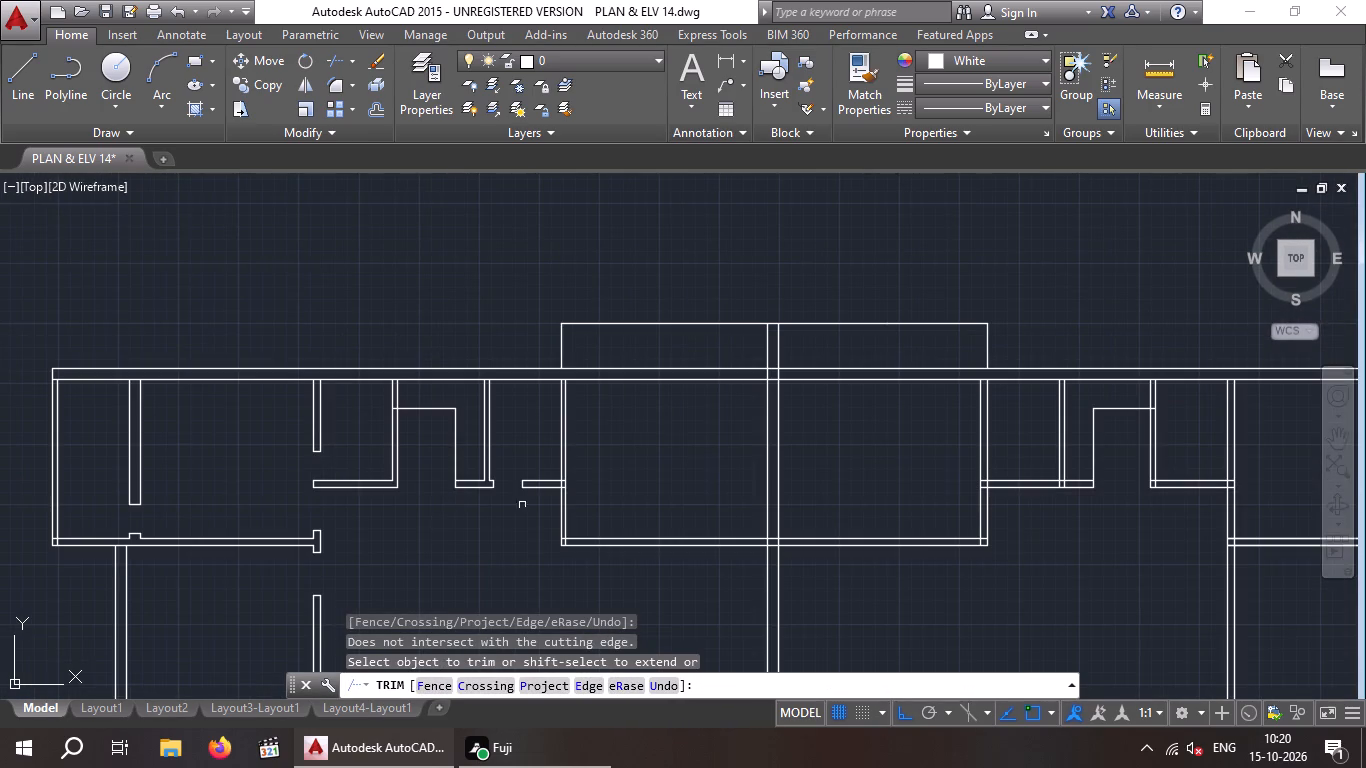
scroll(564, 480, "up", 5)
middle_click_drag(527, 513, 485, 346)
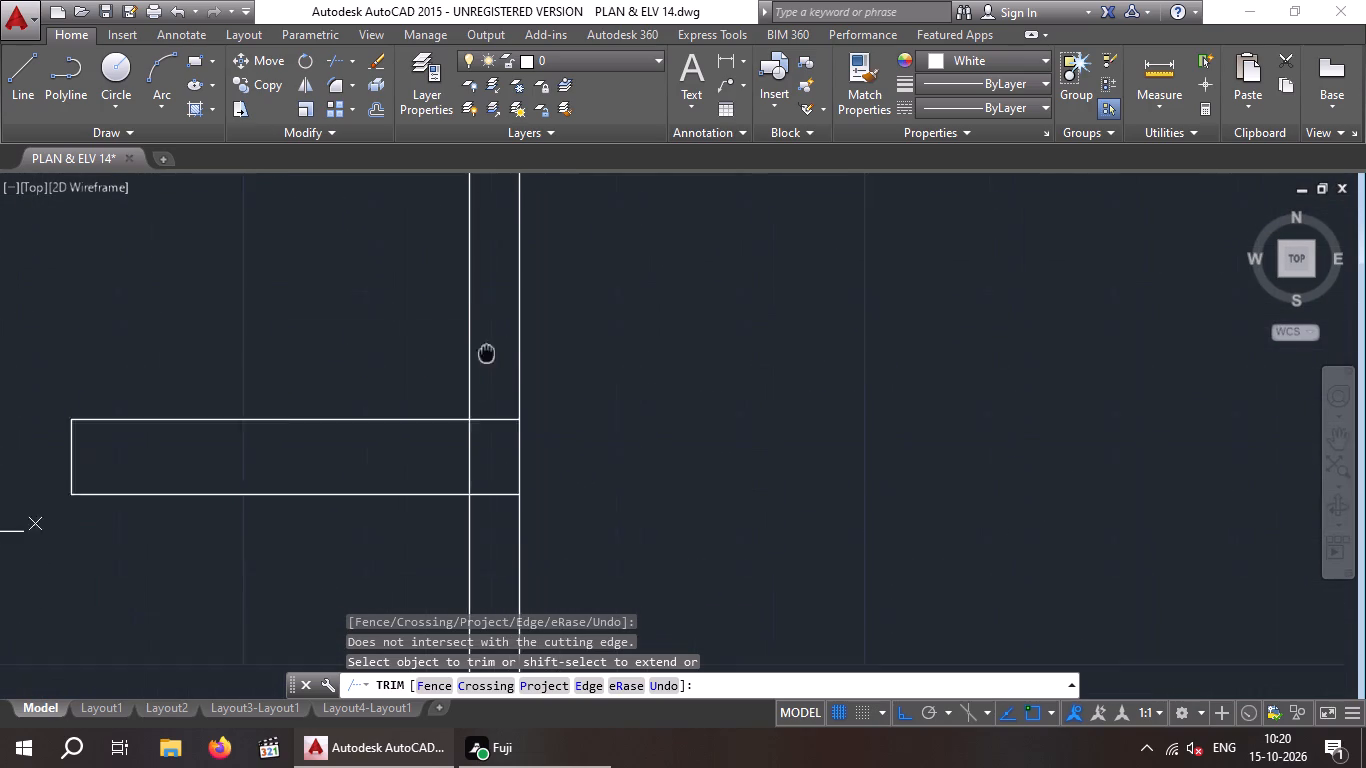
middle_click_drag(485, 346, 485, 316)
left_click(491, 346)
left_click(494, 473)
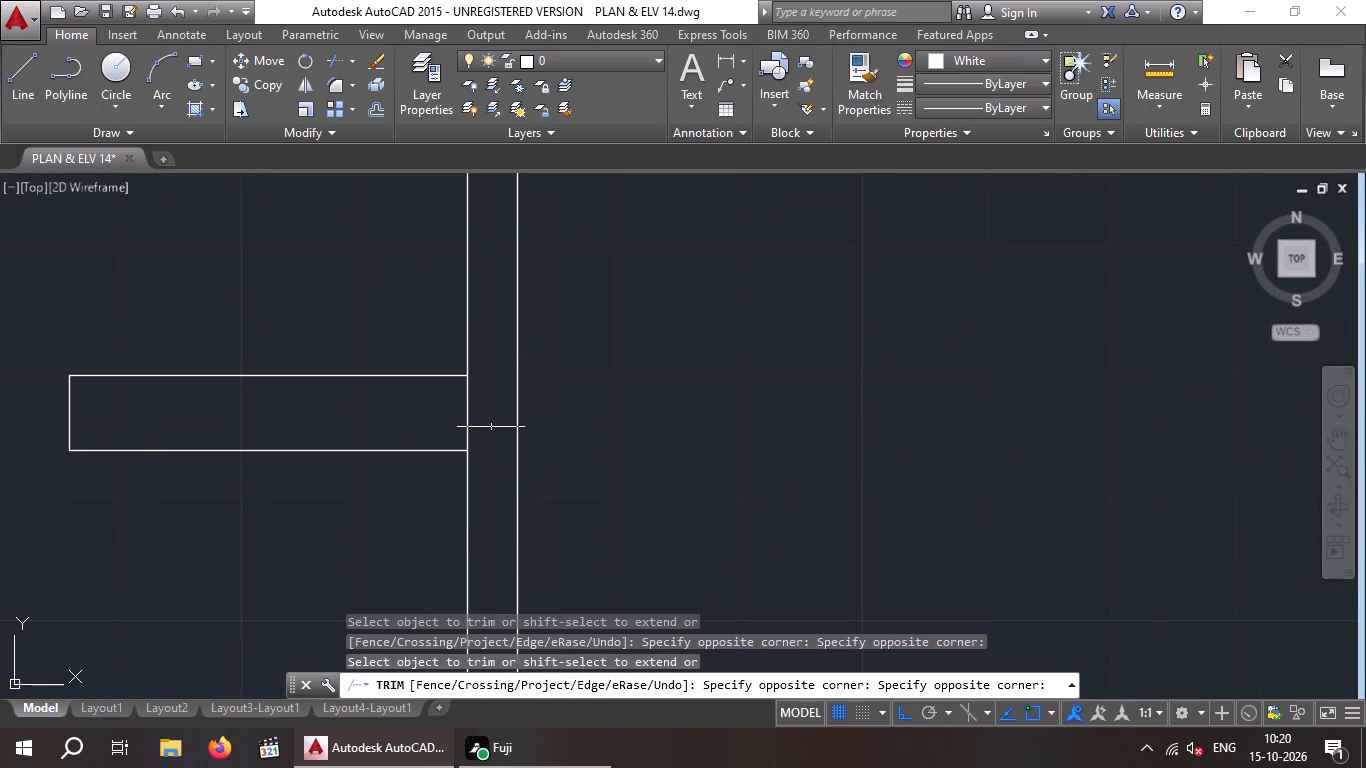
left_click(491, 427)
left_click(428, 418)
scroll(429, 417, "down", 4)
scroll(555, 399, "down", 2)
middle_click_drag(563, 395, 521, 403)
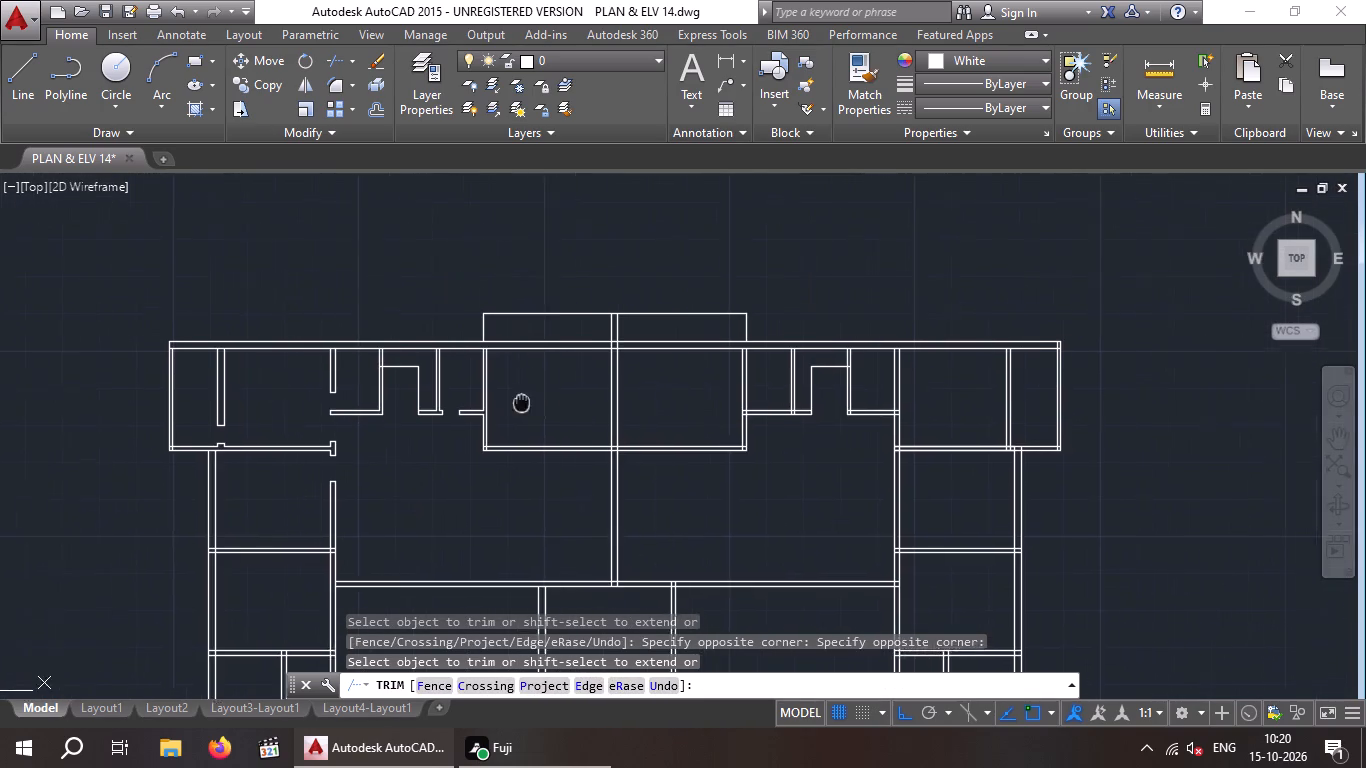
middle_click_drag(521, 403, 476, 409)
key("Escape")
key("Escape")
key("Escape")
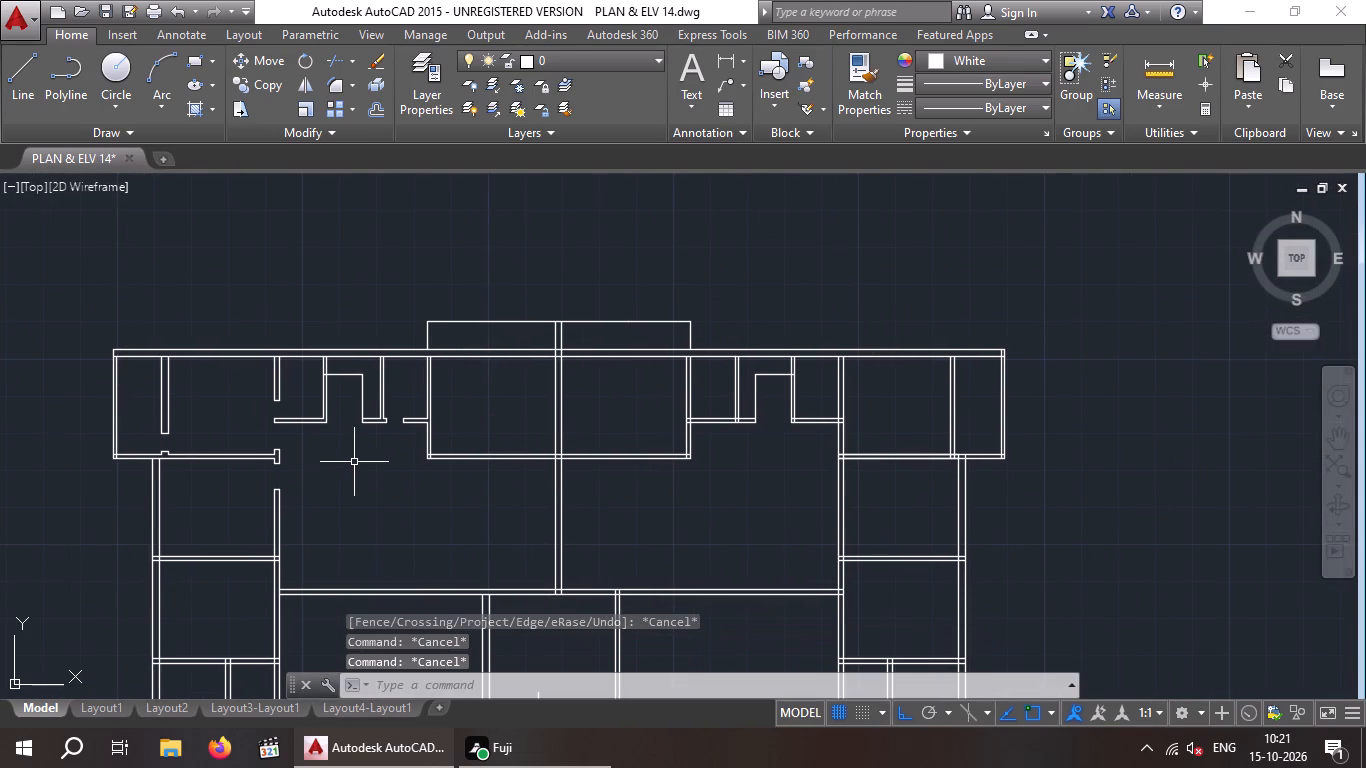
Offset the inner face of the central room's left wall 4" to the right, into the room.
middle_click_drag(349, 445, 364, 371)
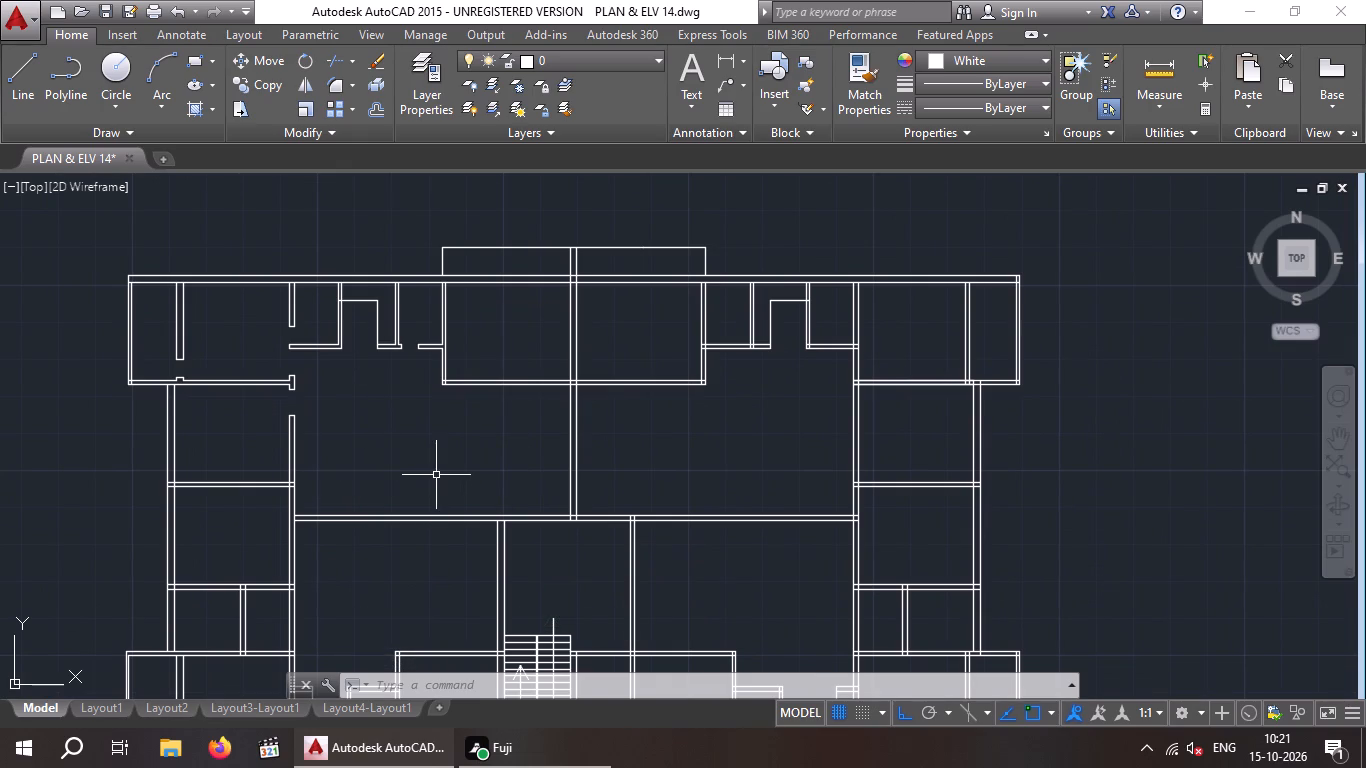
key("o")
key("Return")
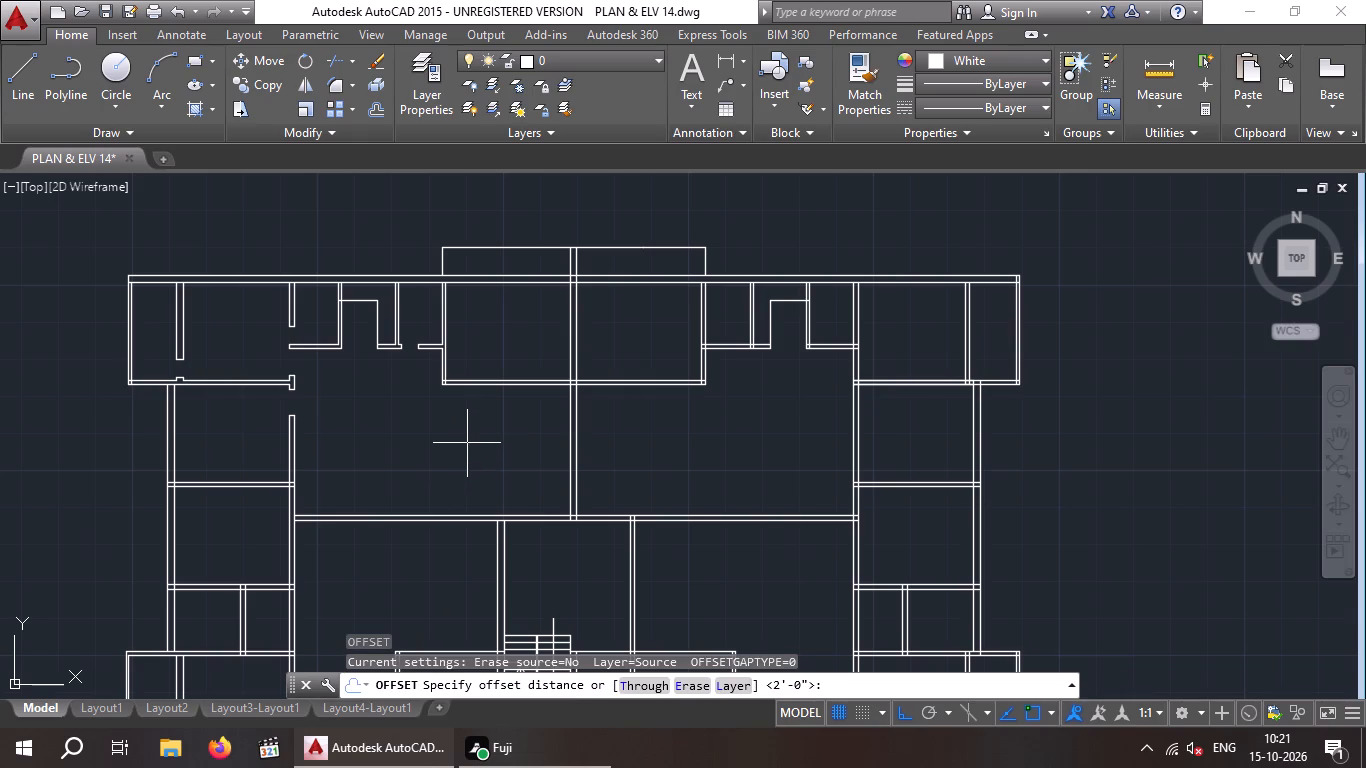
key("4")
key("shift+quotedbl")
key("Return")
scroll(446, 303, "up", 1)
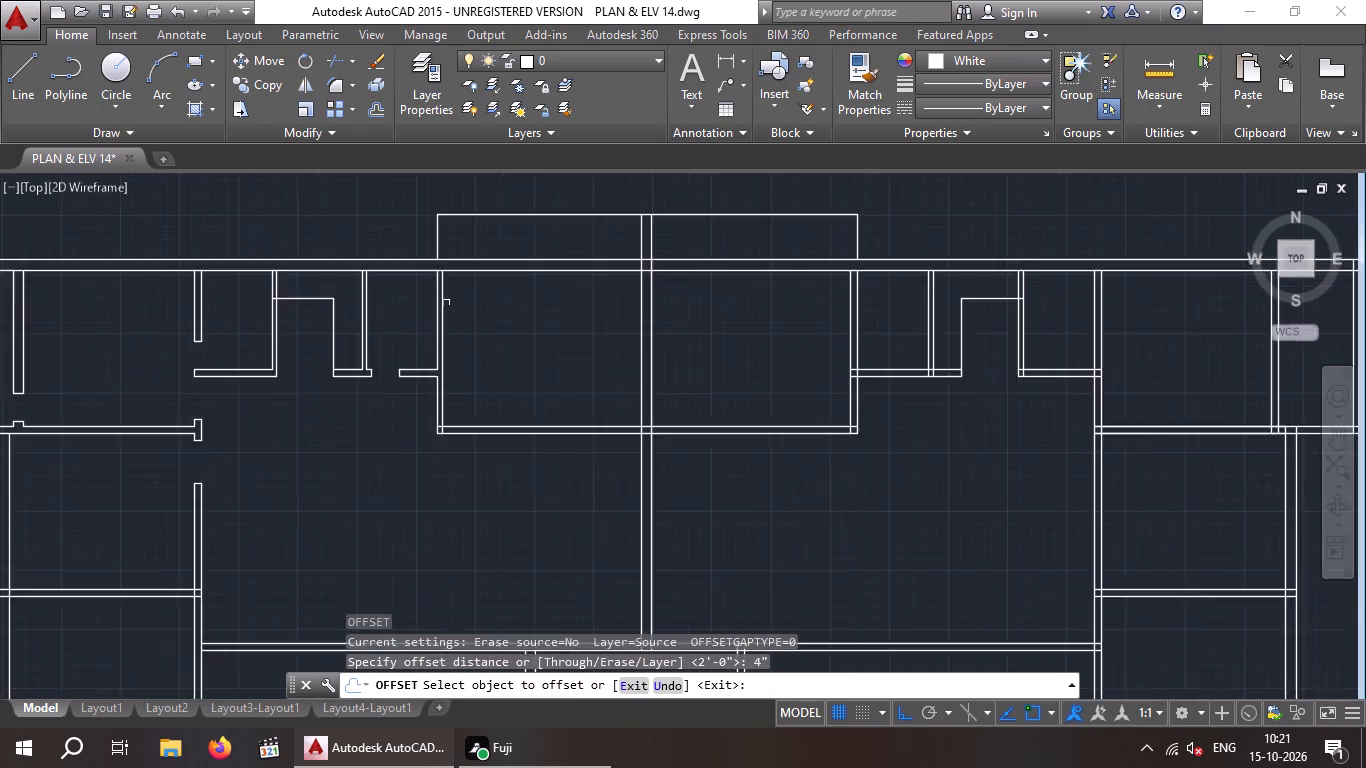
scroll(446, 303, "up", 2)
left_click(431, 295)
left_click(512, 291)
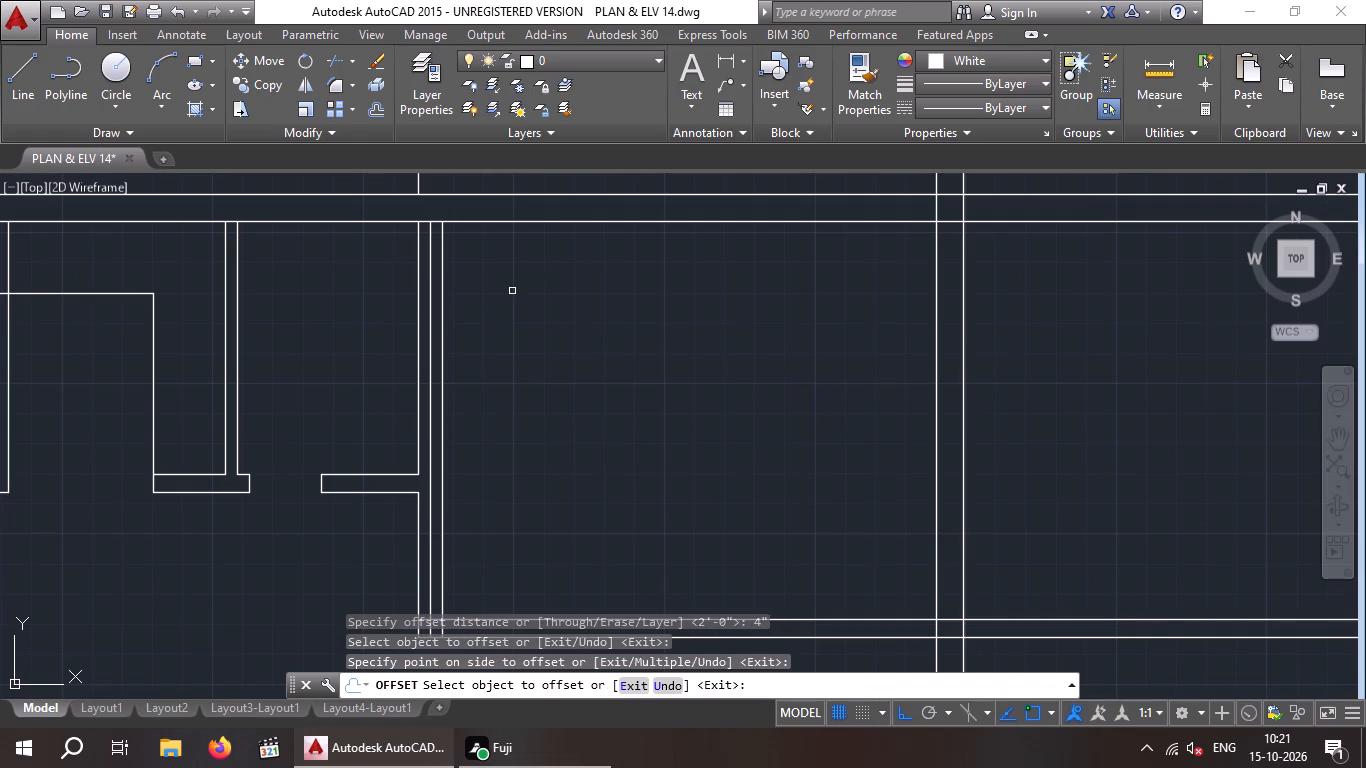
key("Escape")
Extend the offset line to the top wall's outer face and trim its stretch across the room, leaving jamb lines within the walls.
type("EX")
key("space")
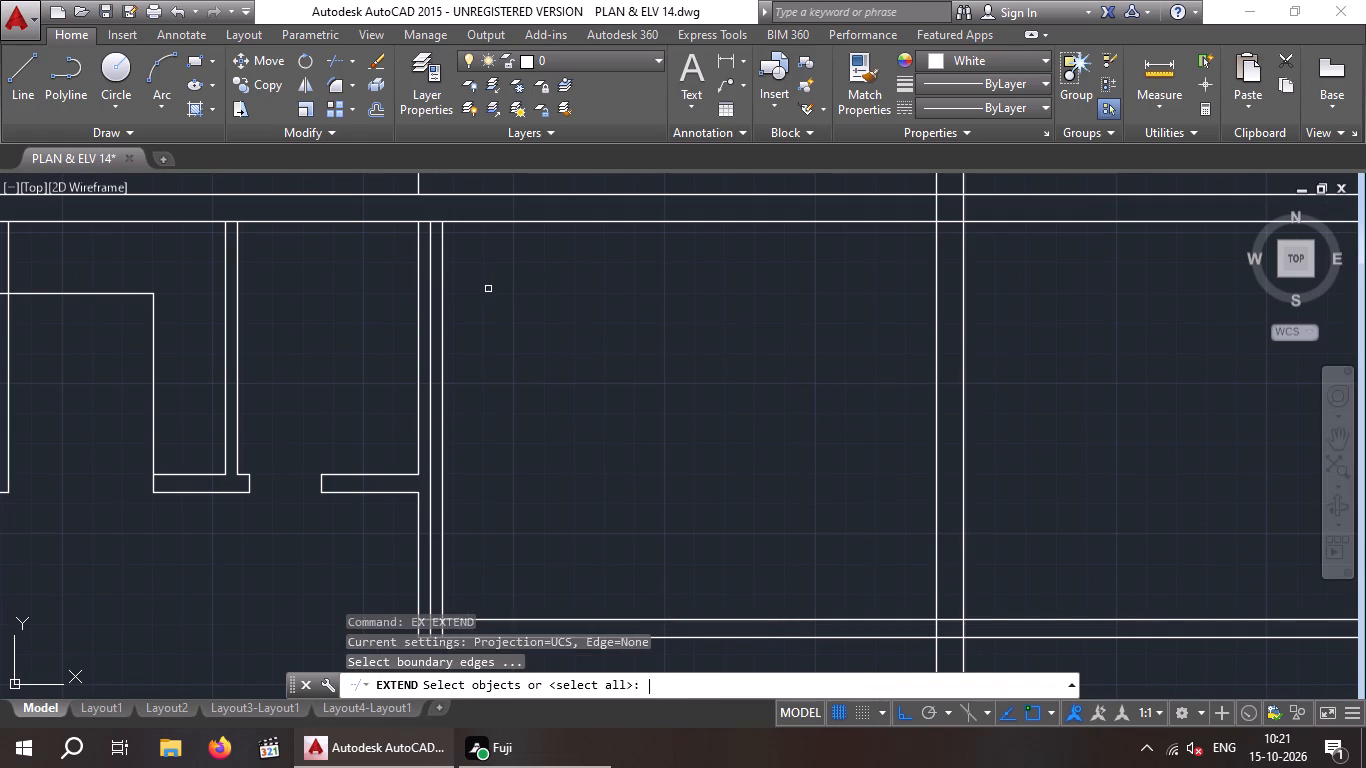
key("space")
left_click(439, 262)
key("Escape")
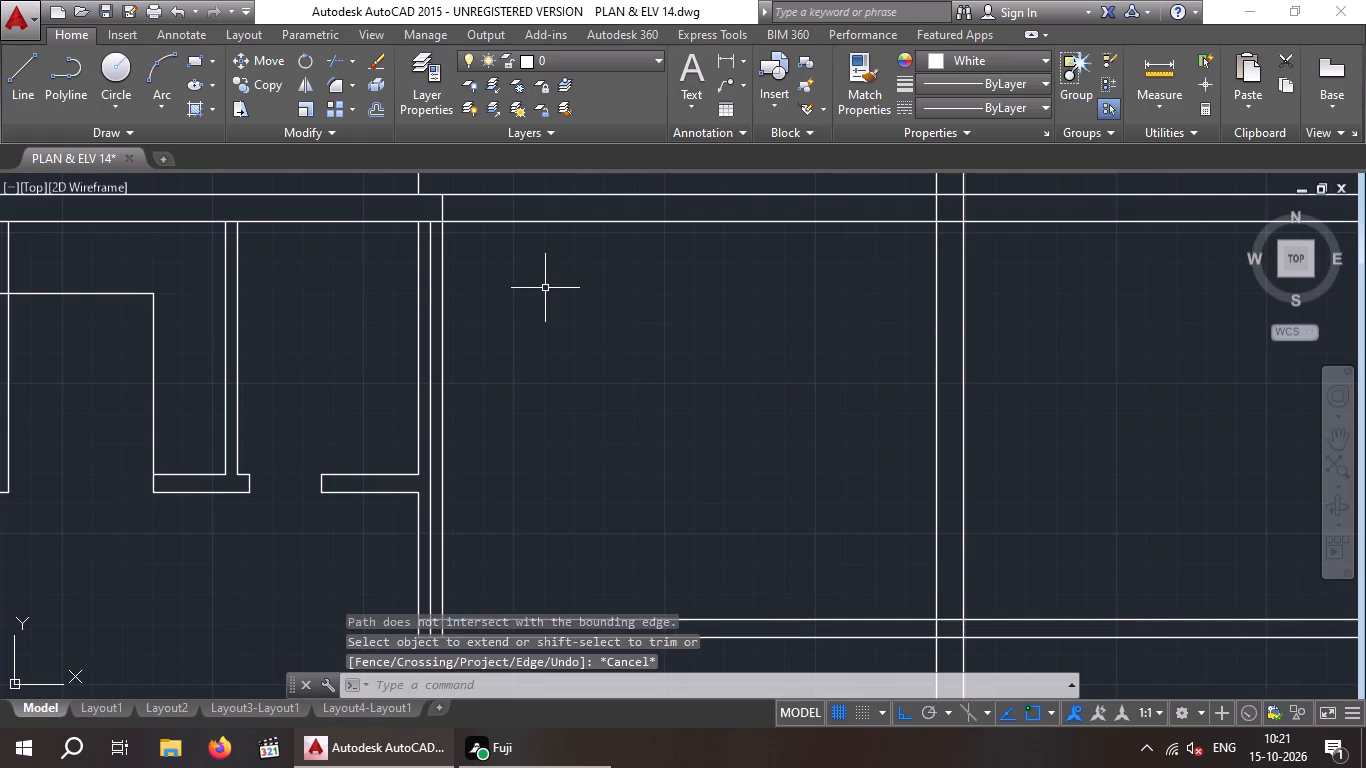
key("Escape")
key("Escape")
type("TR")
key("space")
key("space")
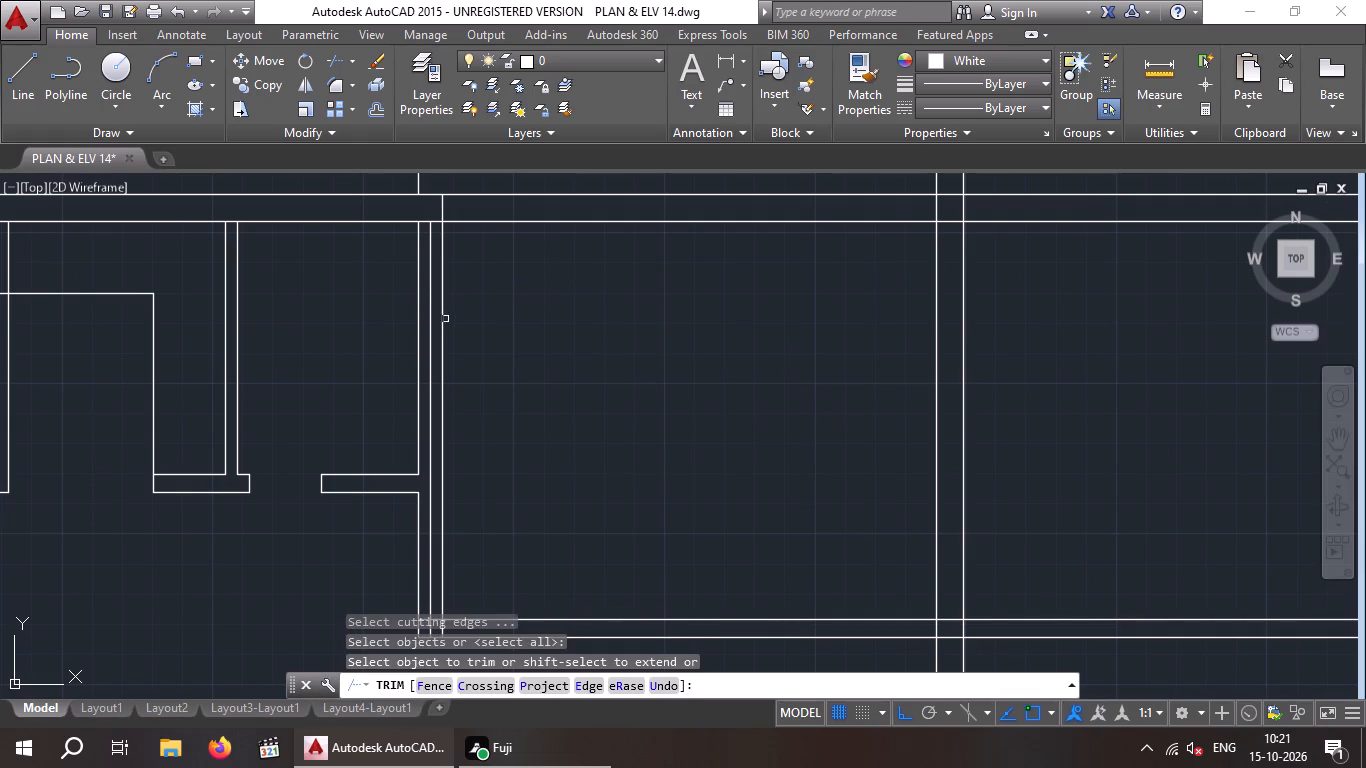
left_click(442, 321)
key("Escape")
key("Escape")
Offset the jamb line in the central room's top wall 2' to the right.
key("o")
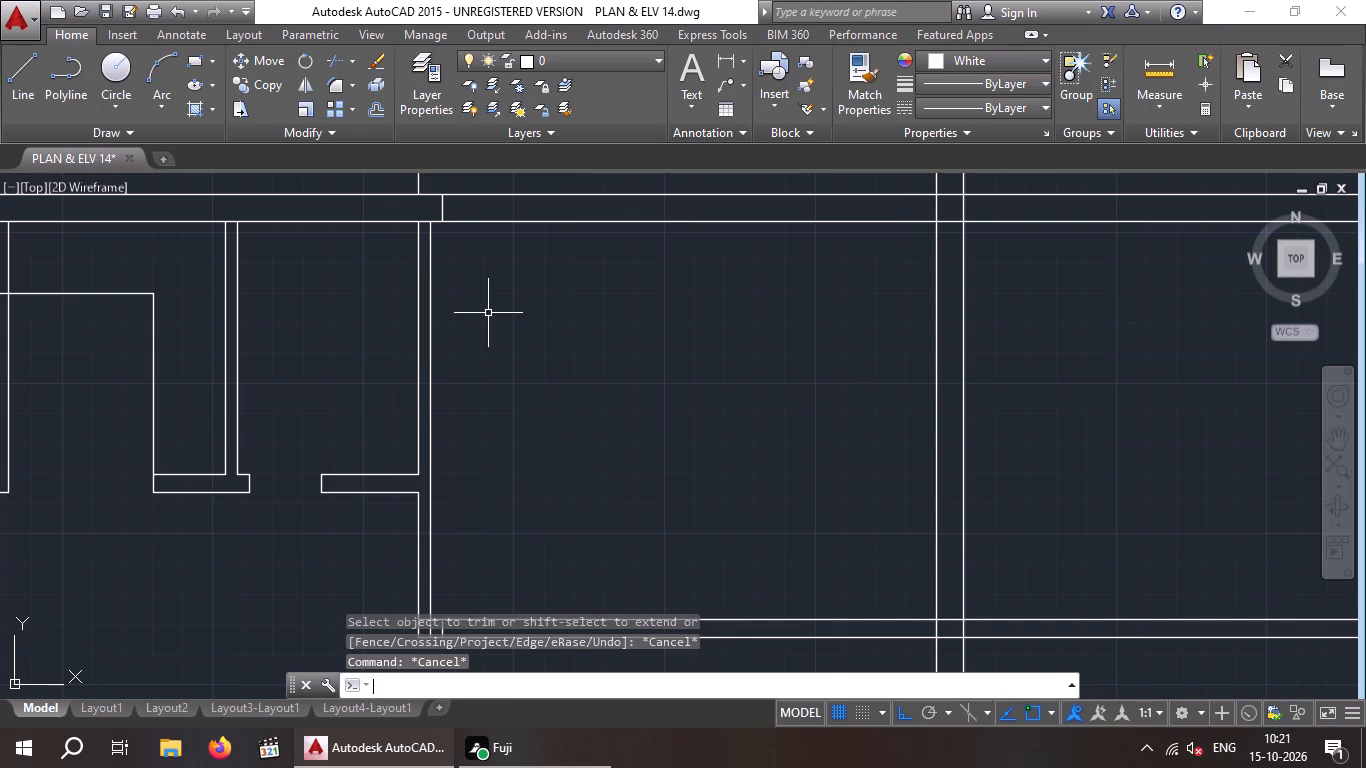
key("Return")
key("2")
key("apostrophe")
key("Return")
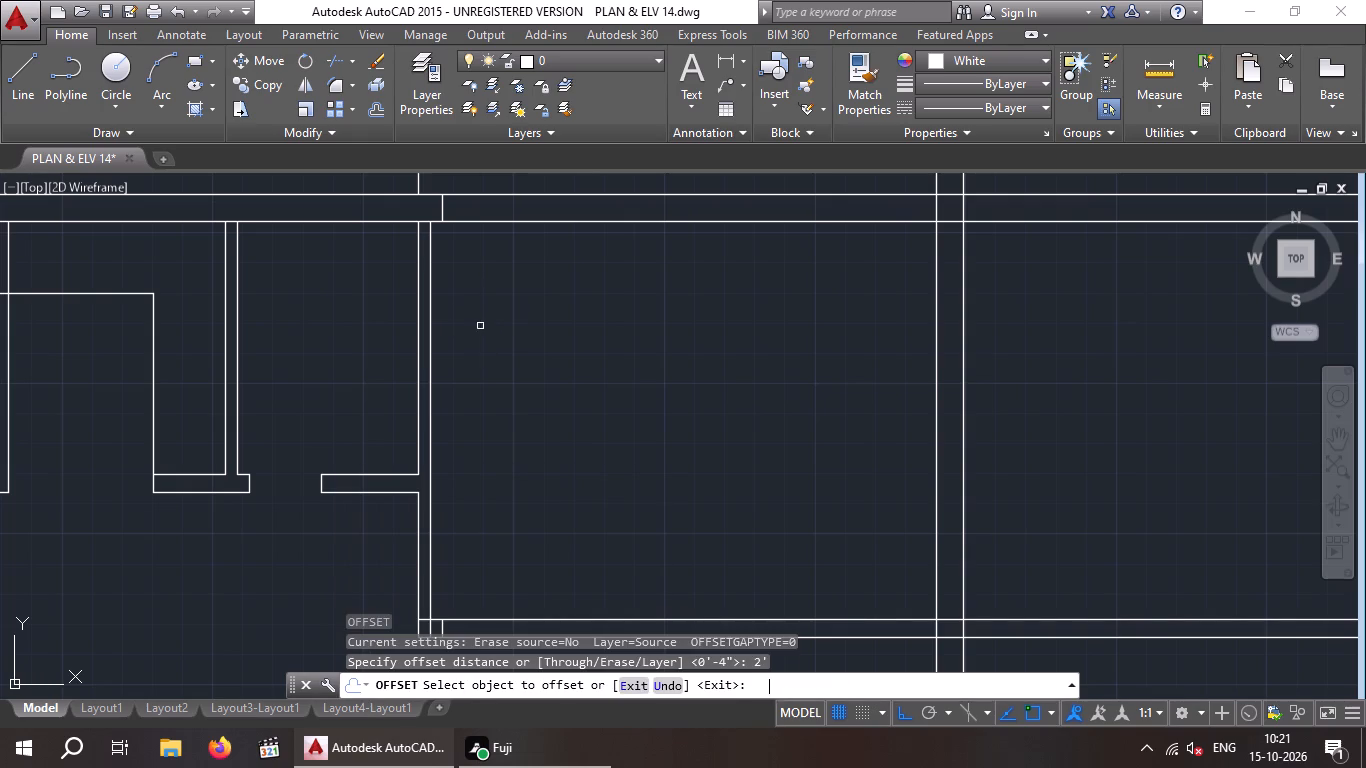
left_click(442, 209)
left_click(559, 223)
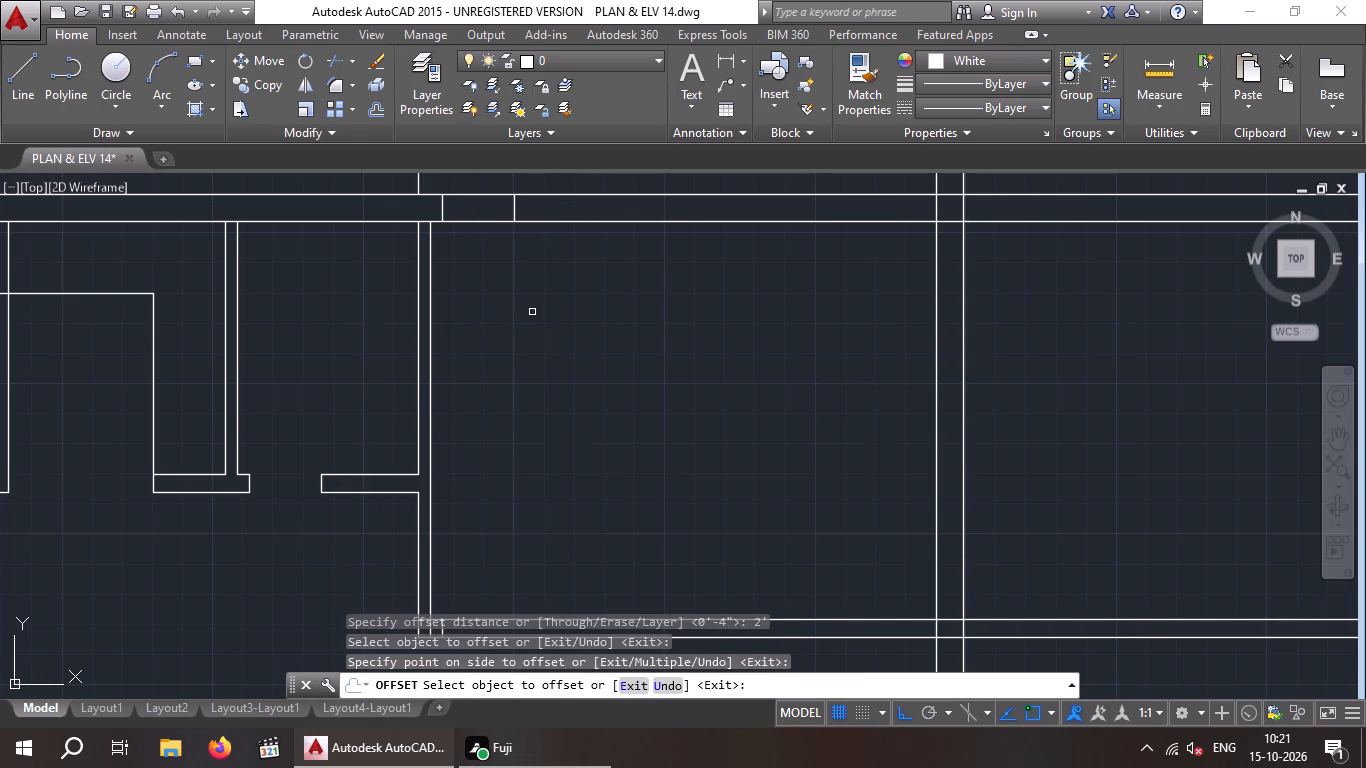
key("Escape")
key("Escape")
Trim both top wall lines between the two jamb lines to open the doorway in the central room's top wall.
scroll(527, 309, "down", 3)
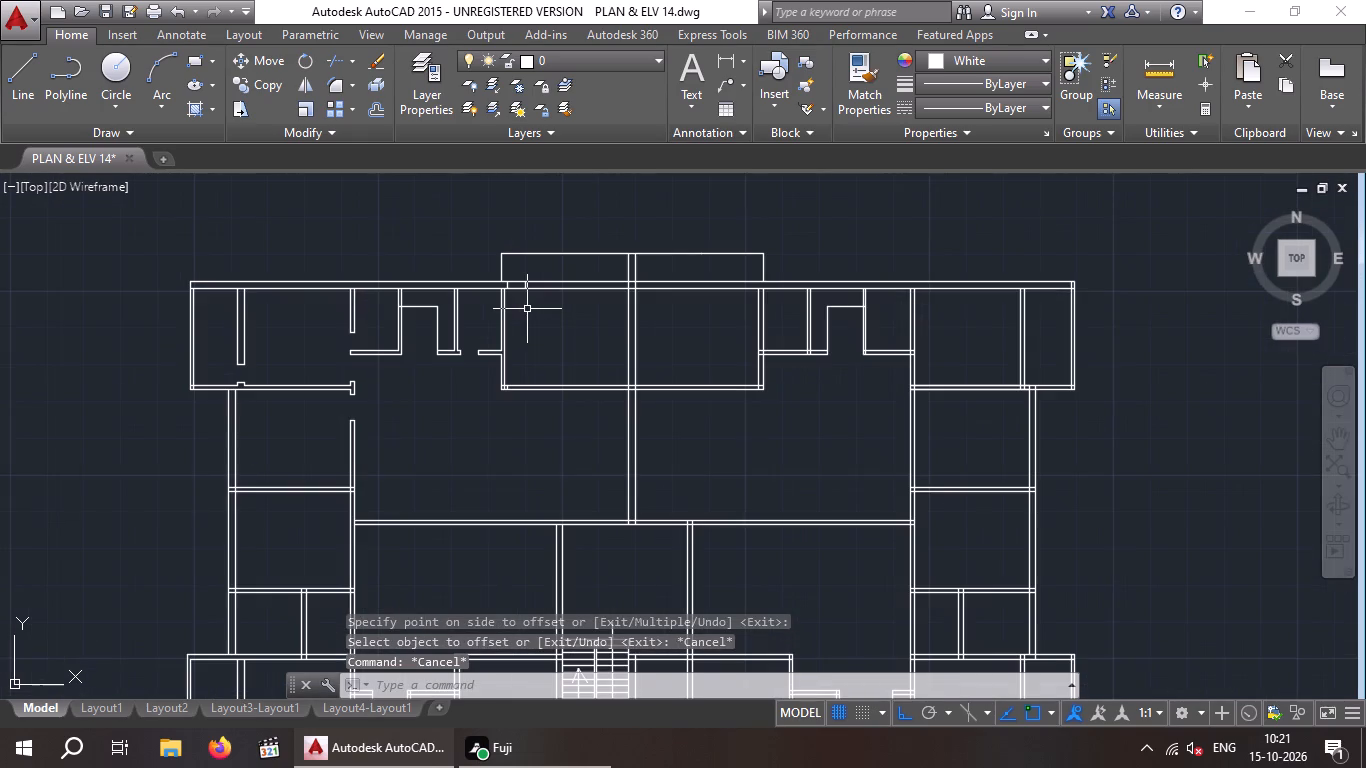
scroll(509, 291, "up", 2)
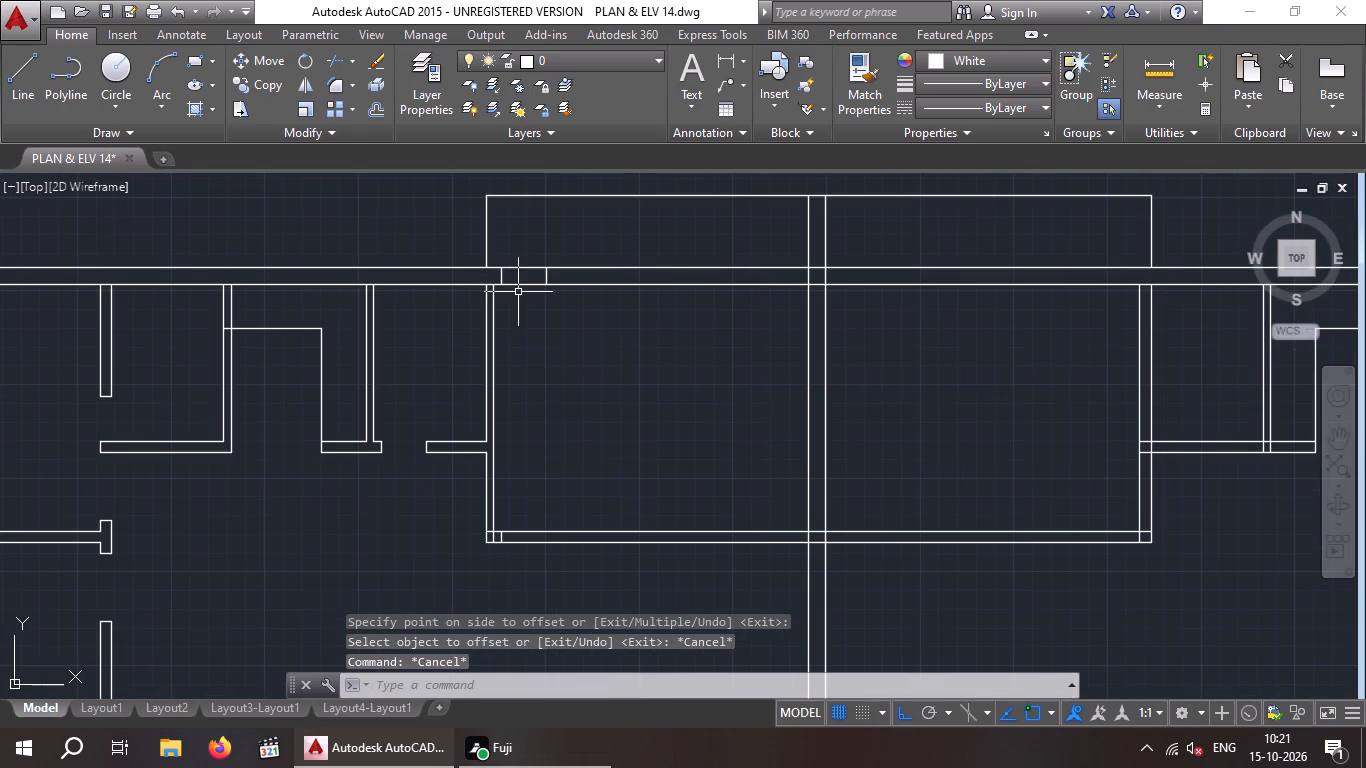
type("TR")
key("space")
key("space")
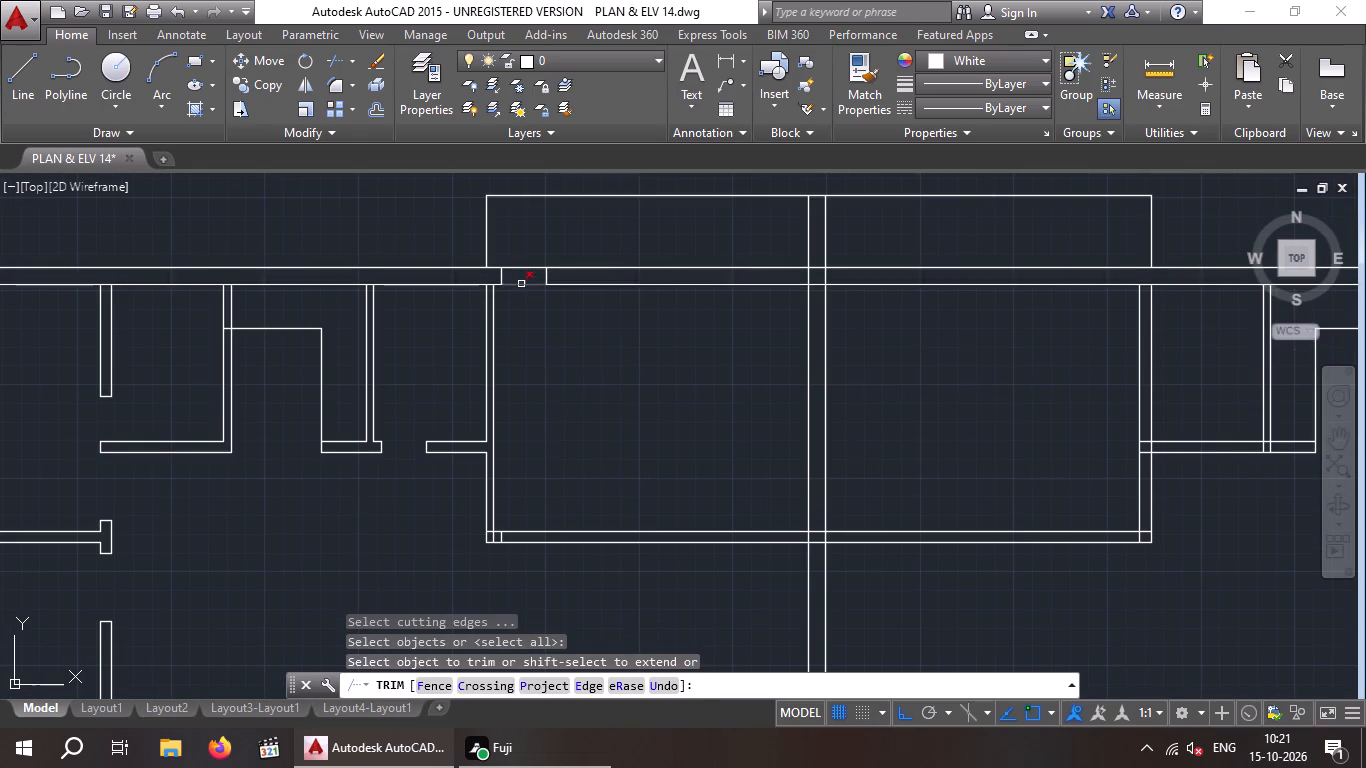
left_click_drag(523, 253, 523, 305)
left_click(517, 302)
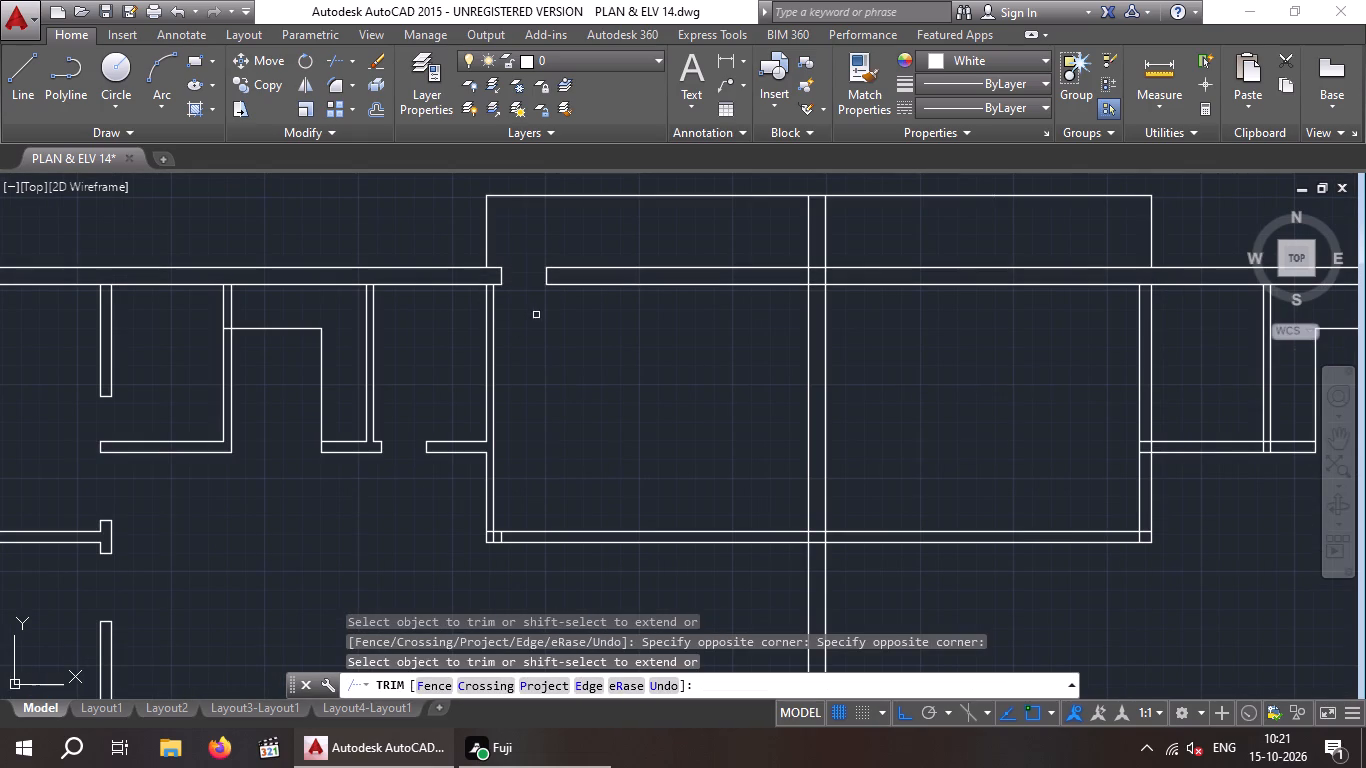
scroll(536, 324, "down", 1)
key("Escape")
key("Escape")
Offset the short jamb line in the central room's bottom wall 3' to the right.
middle_click_drag(546, 403, 545, 402)
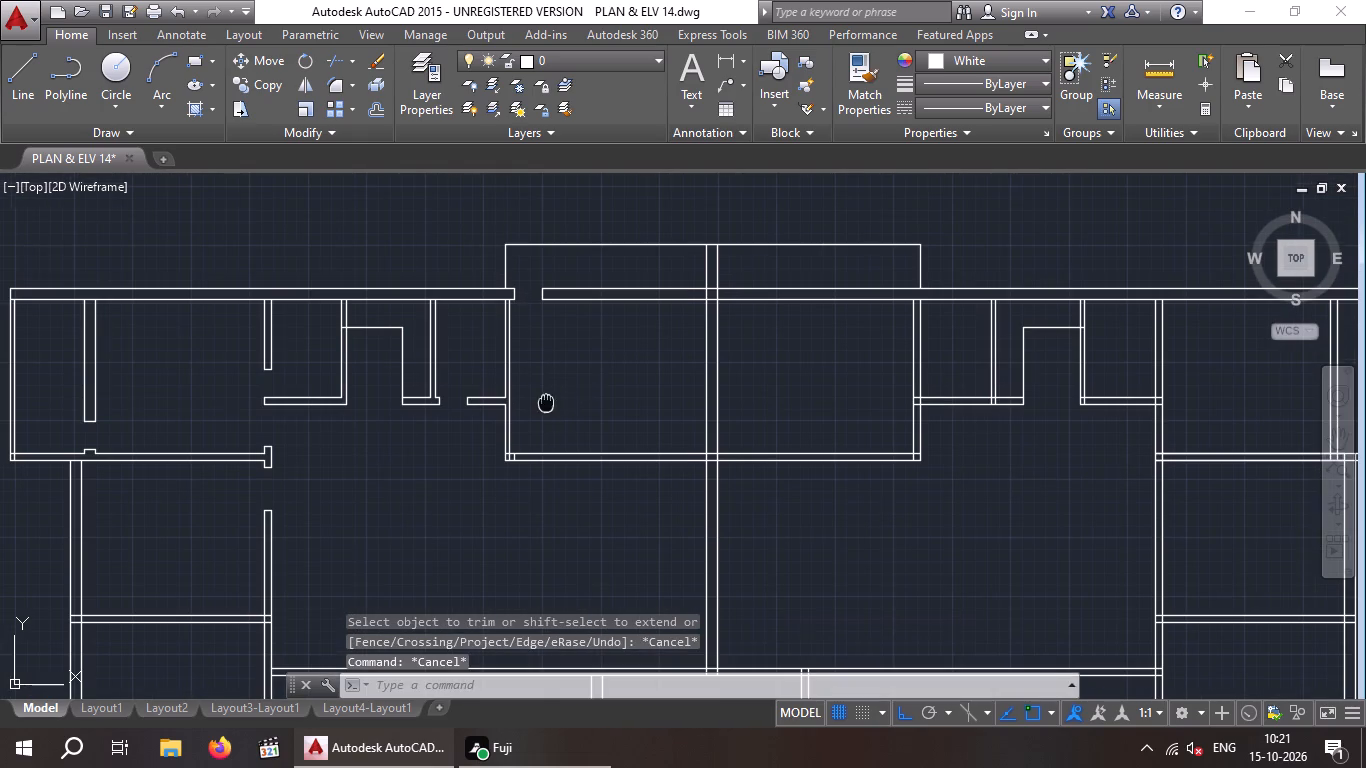
middle_click_drag(545, 402, 524, 352)
scroll(478, 415, "up", 5)
key("Escape")
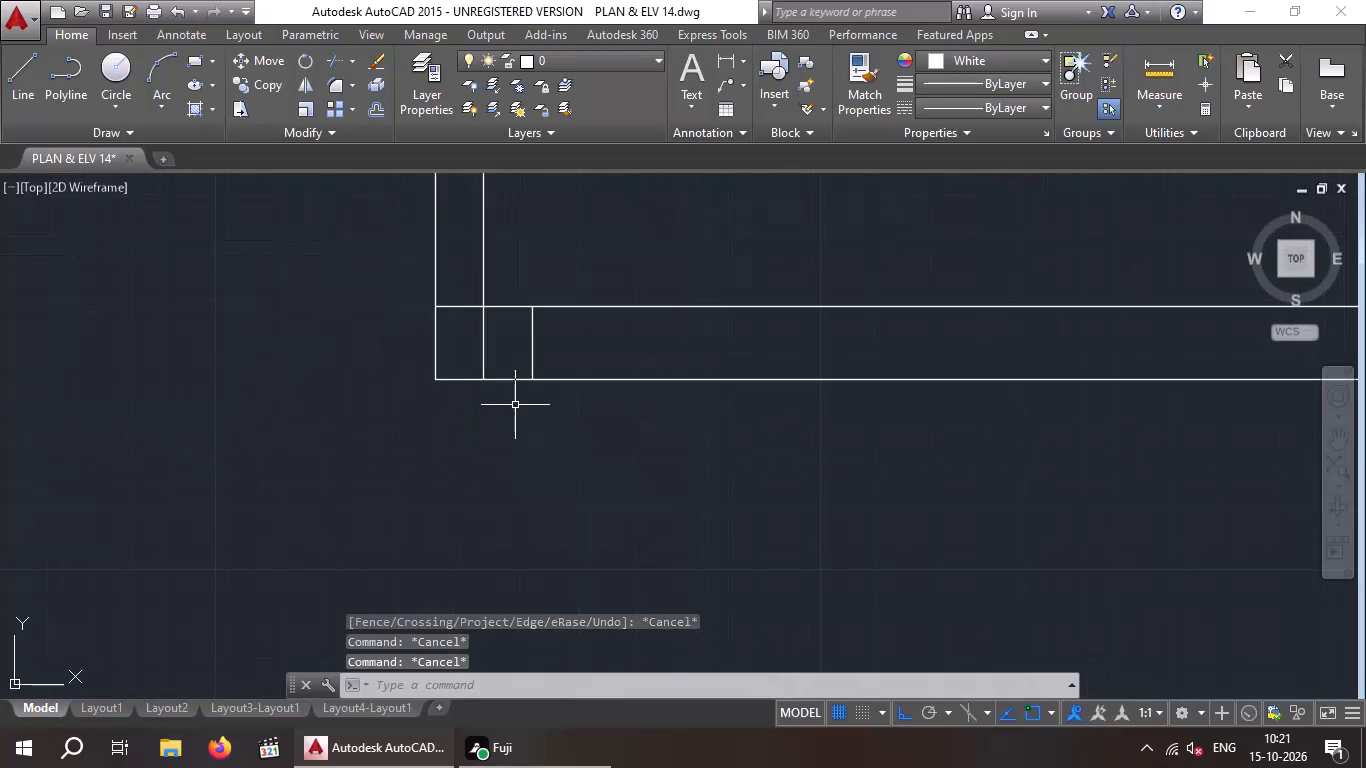
key("Escape")
key("o")
key("Return")
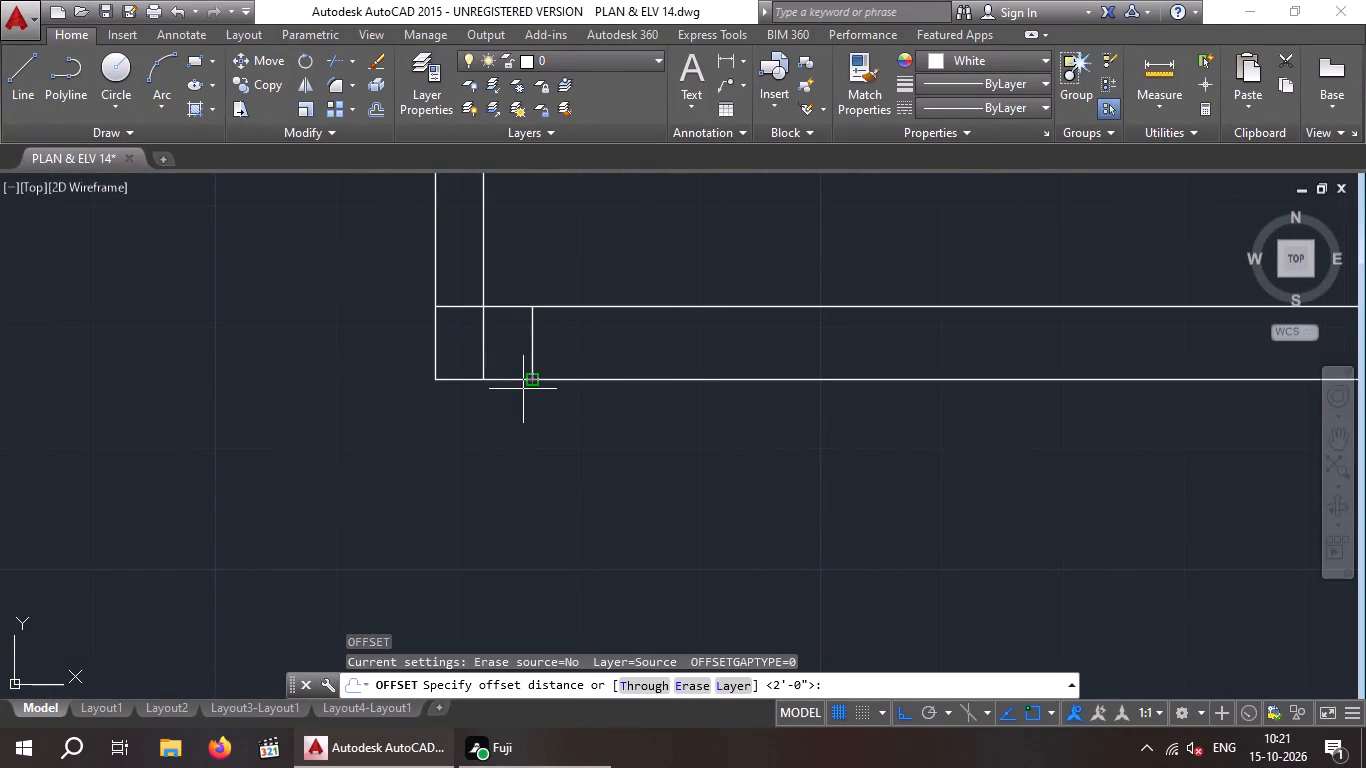
key("3")
key("apostrophe")
key("Return")
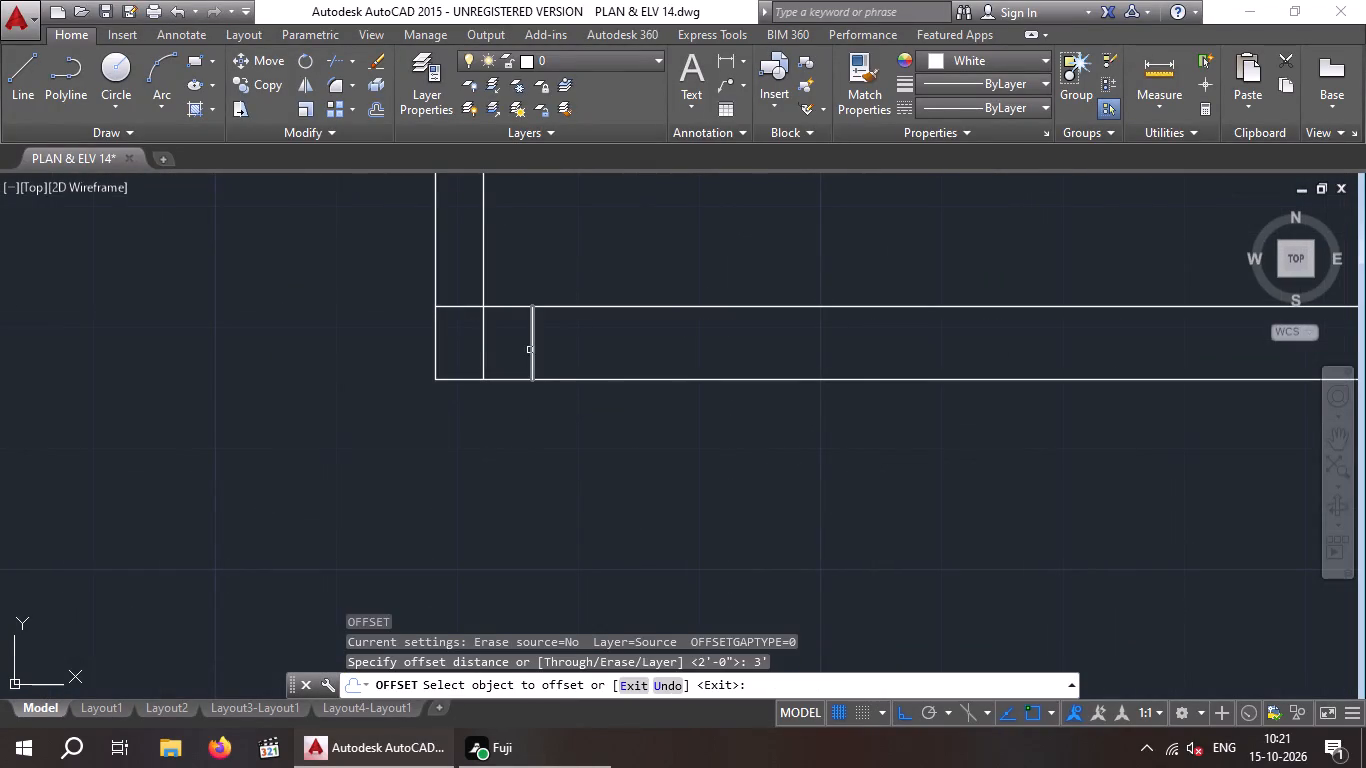
left_click_drag(530, 350, 546, 352)
left_click(842, 359)
scroll(837, 360, "down", 3)
key("Escape")
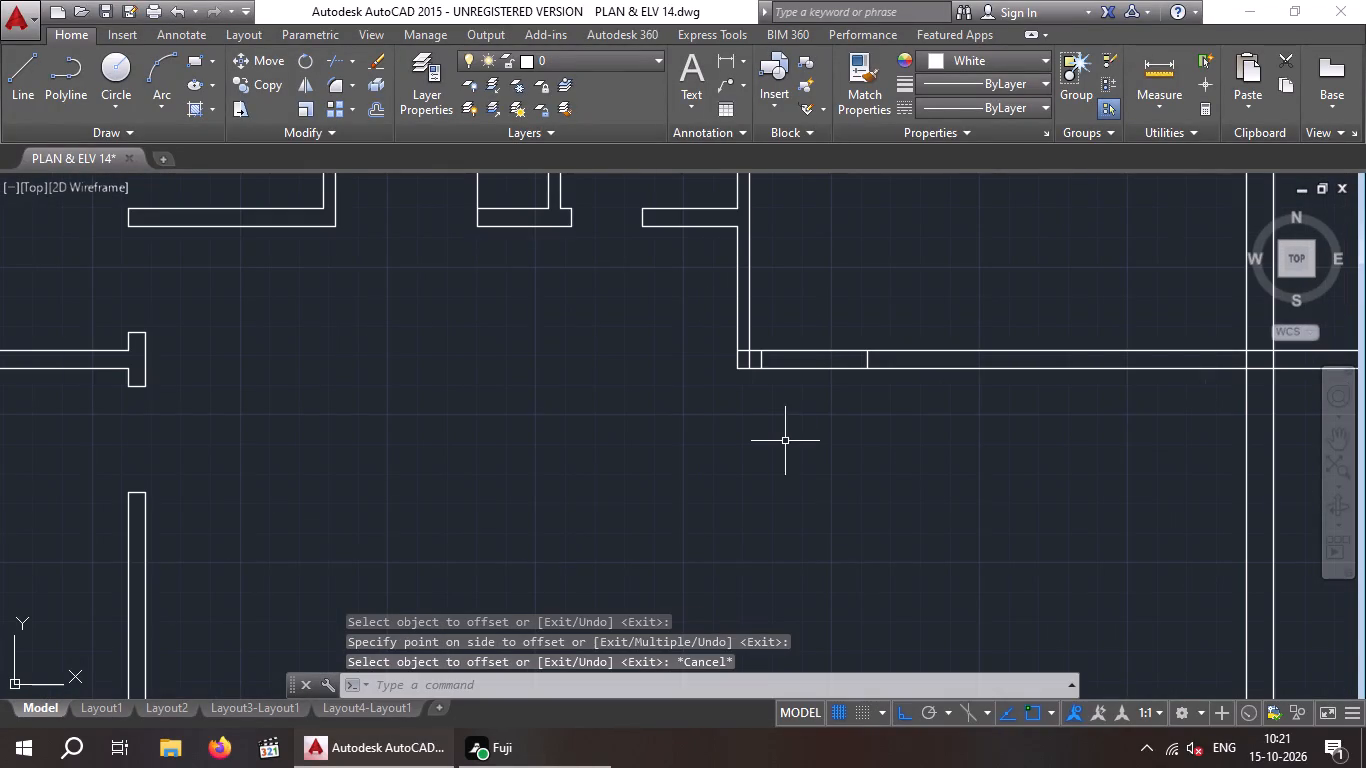
key("Escape")
Trim both bottom wall lines between the two jamb lines to open the doorway at the central room's lower-left corner.
type("TR")
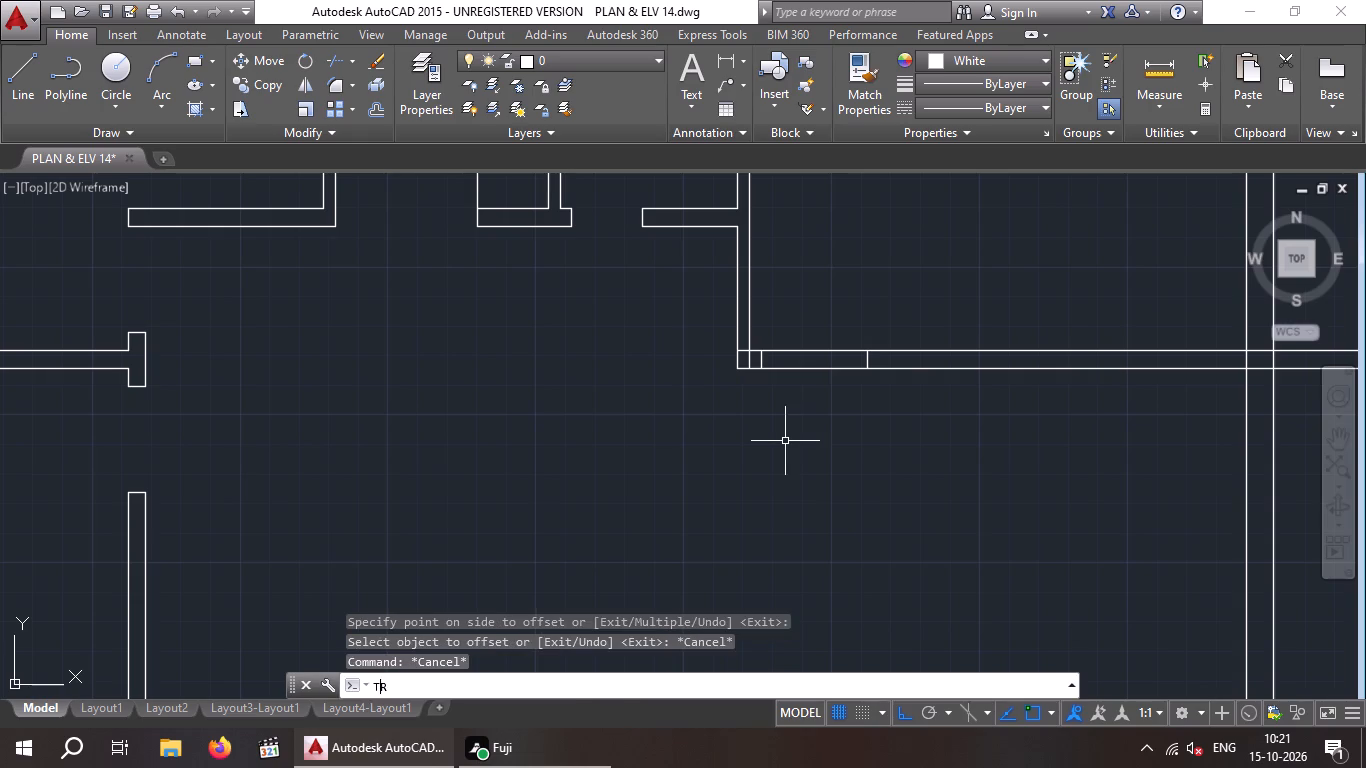
key("space")
key("space")
left_click_drag(814, 420, 810, 408)
left_click(779, 260)
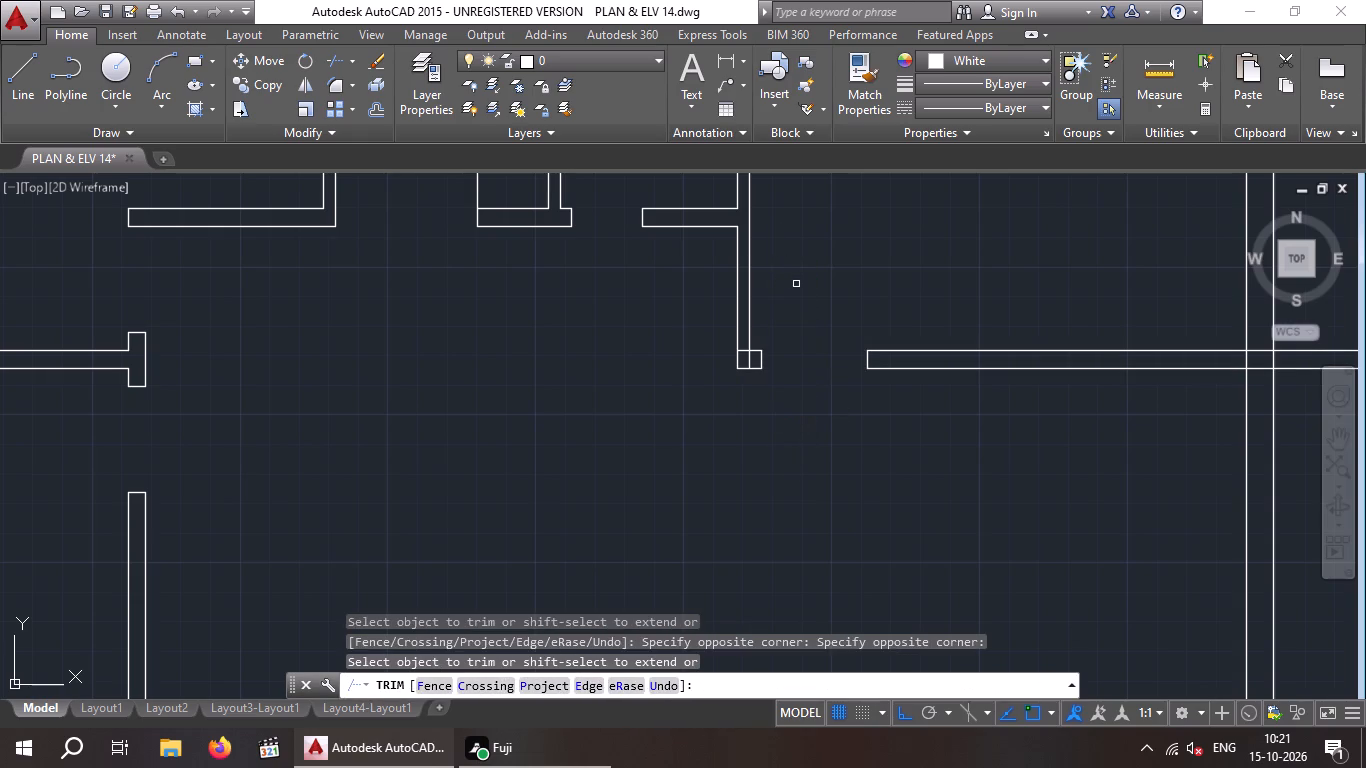
key("Escape")
Trim the overlapping lines inside the central room's lower-left corner so the left wall joins the jamb stub cleanly.
key("t")
type("R")
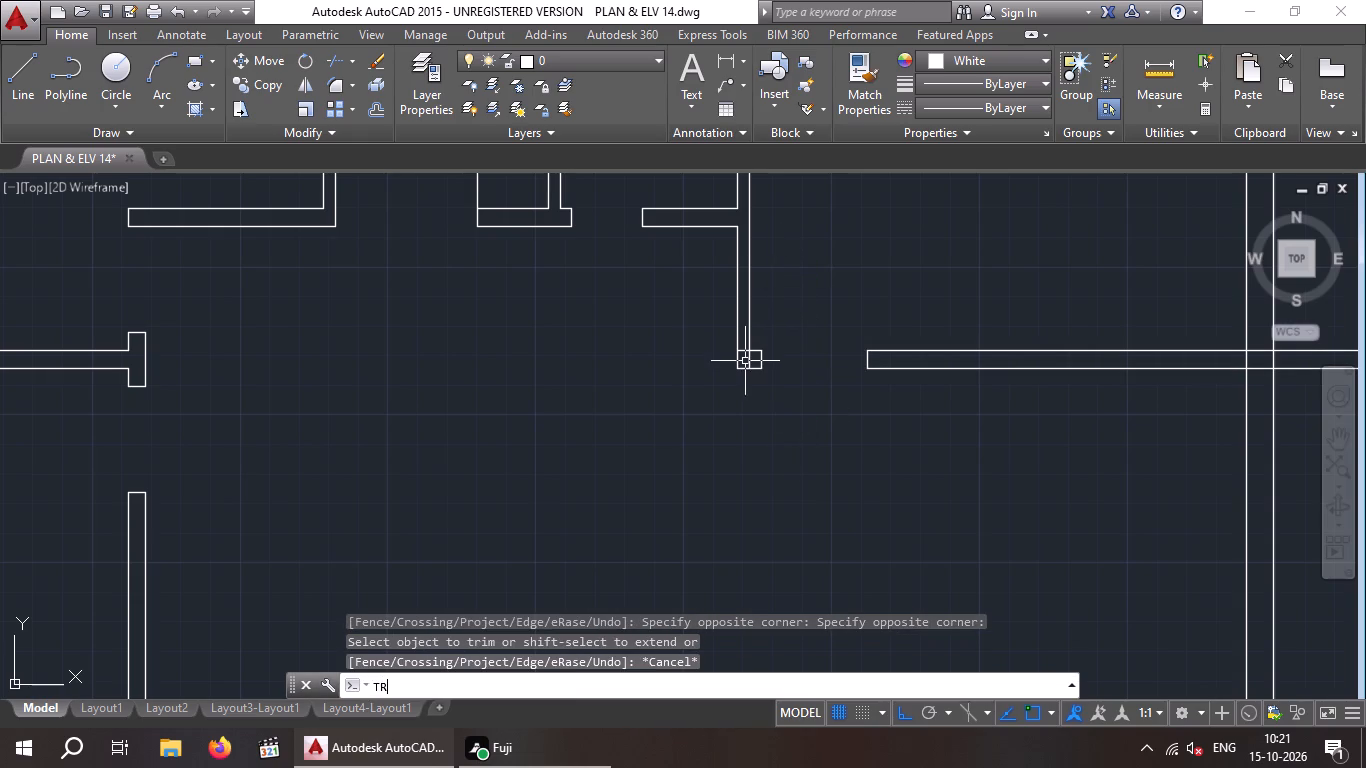
key("space")
key("space")
scroll(747, 360, "up", 3)
left_click(764, 351)
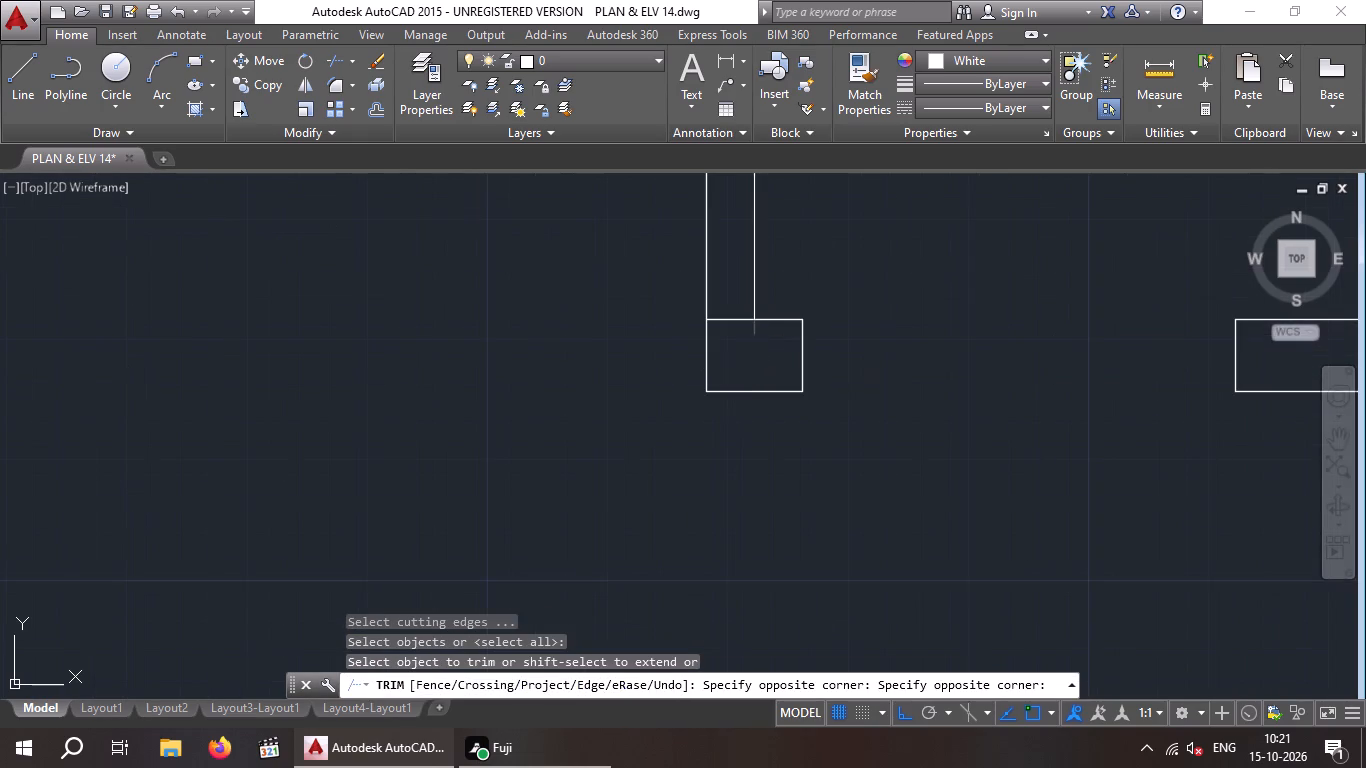
left_click(737, 369)
left_click(735, 342)
left_click(730, 309)
scroll(730, 309, "down", 2)
scroll(818, 325, "down", 4)
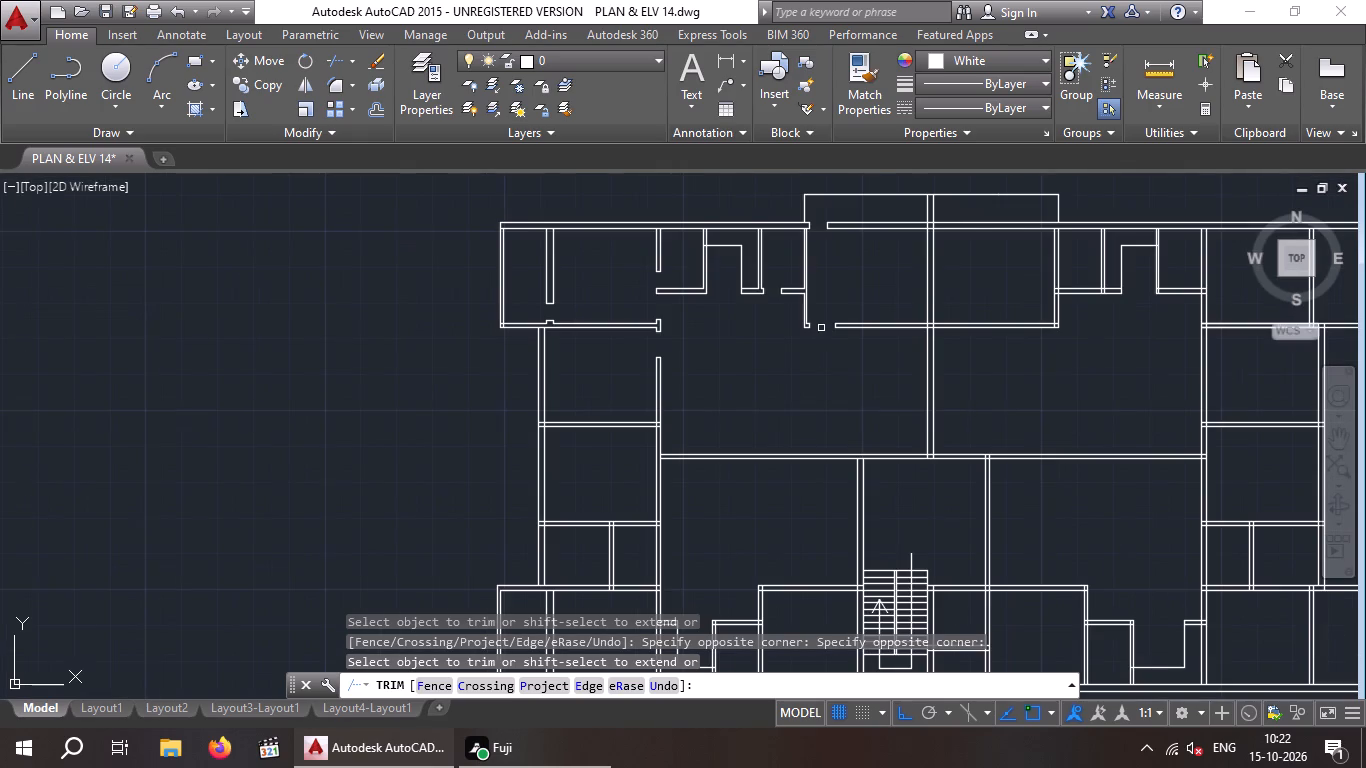
middle_click_drag(822, 351, 481, 421)
scroll(476, 421, "down", 1)
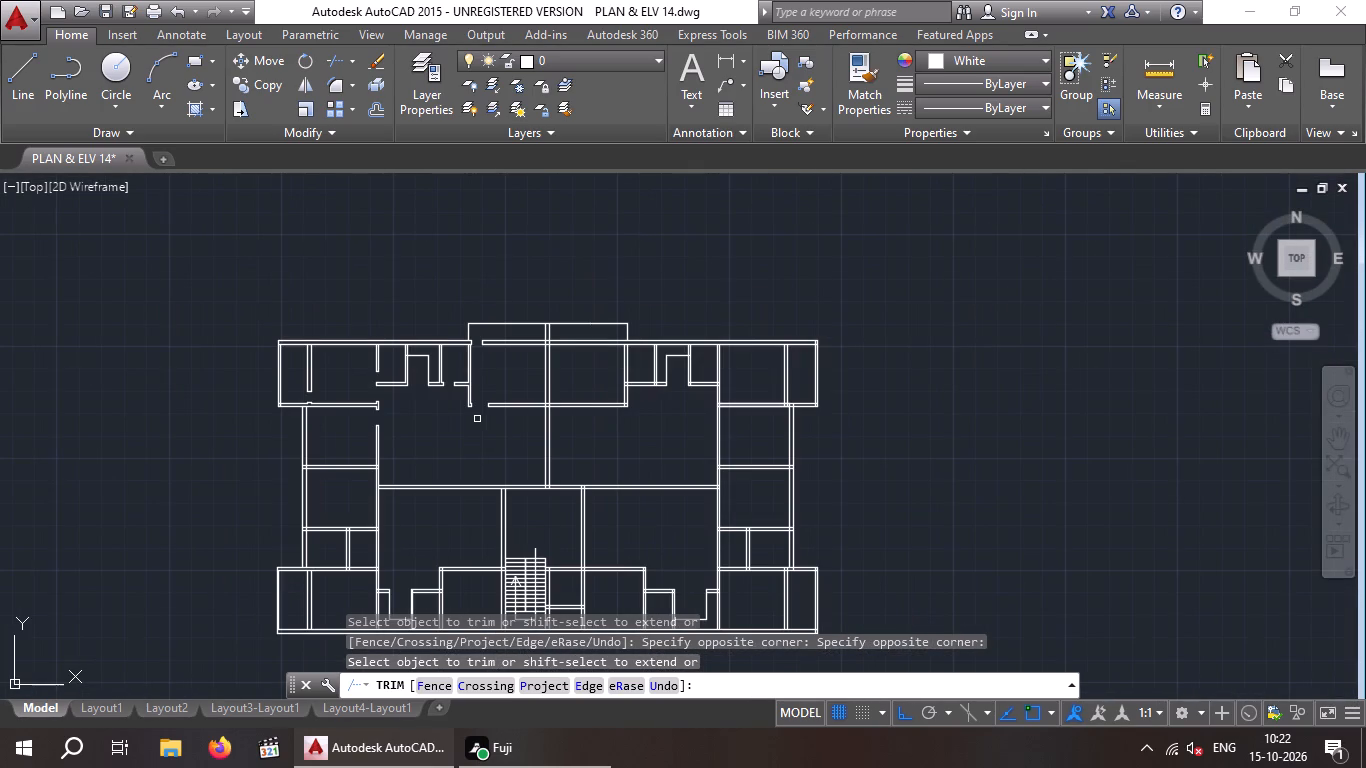
Offset the inner line of the central room's right wall 4" to the left, into the room.
key("Escape")
key("Escape")
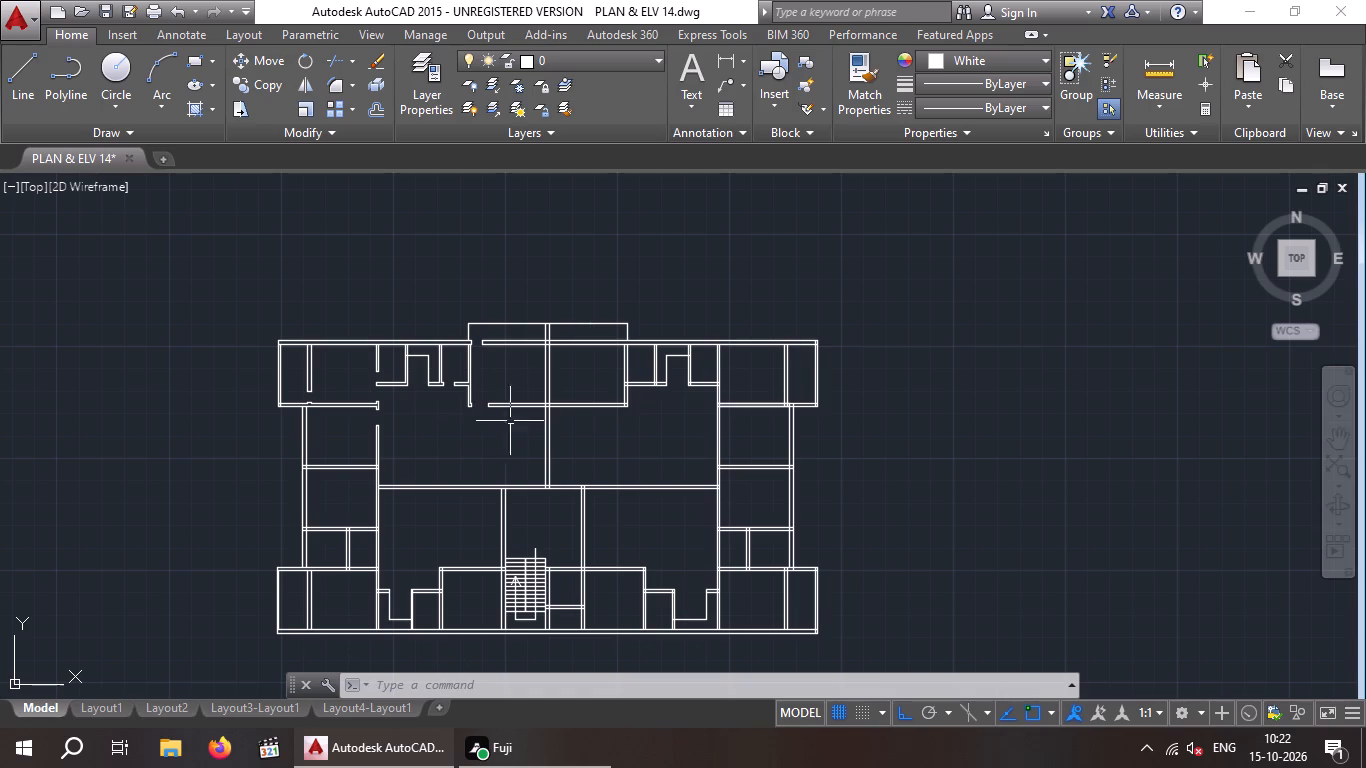
scroll(611, 405, "up", 4)
scroll(611, 405, "down", 1)
middle_click_drag(610, 405, 556, 499)
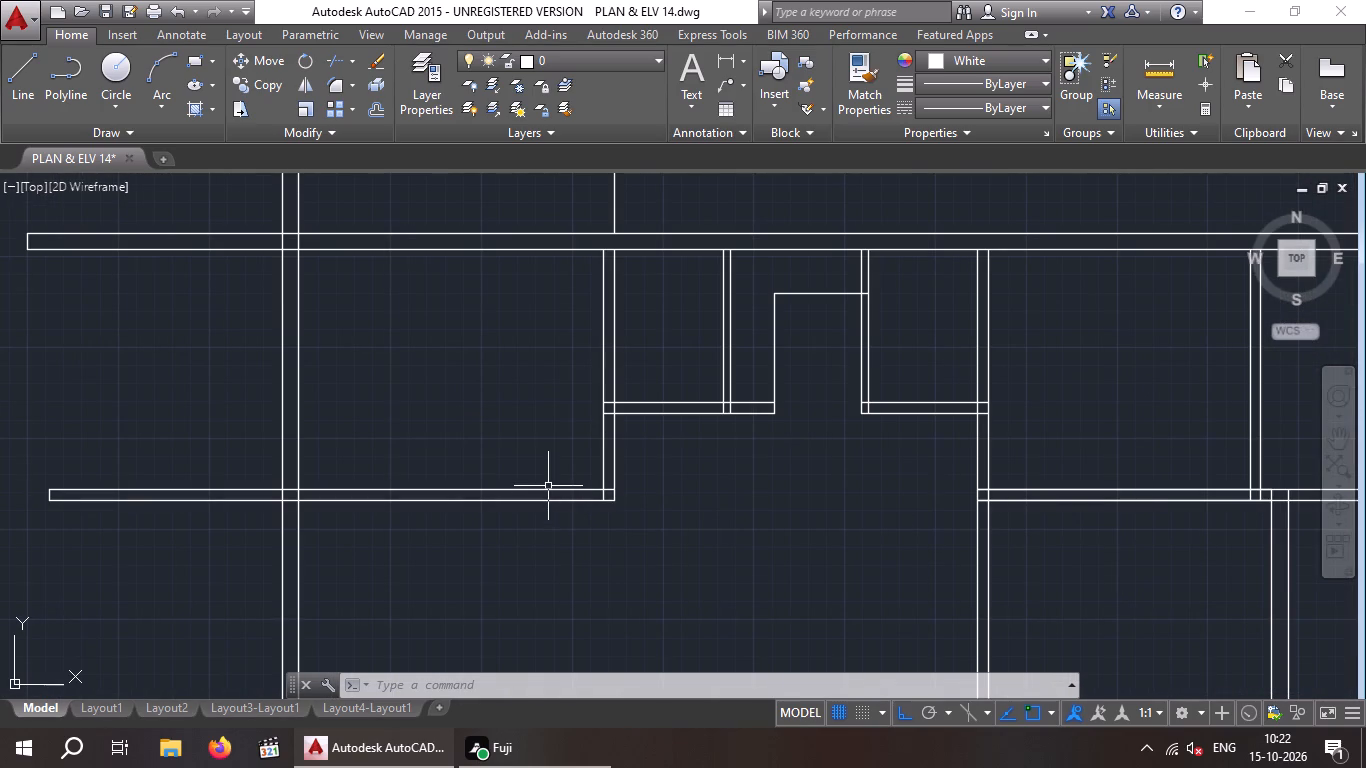
key("o")
key("Return")
key("4")
key("shift+quotedbl")
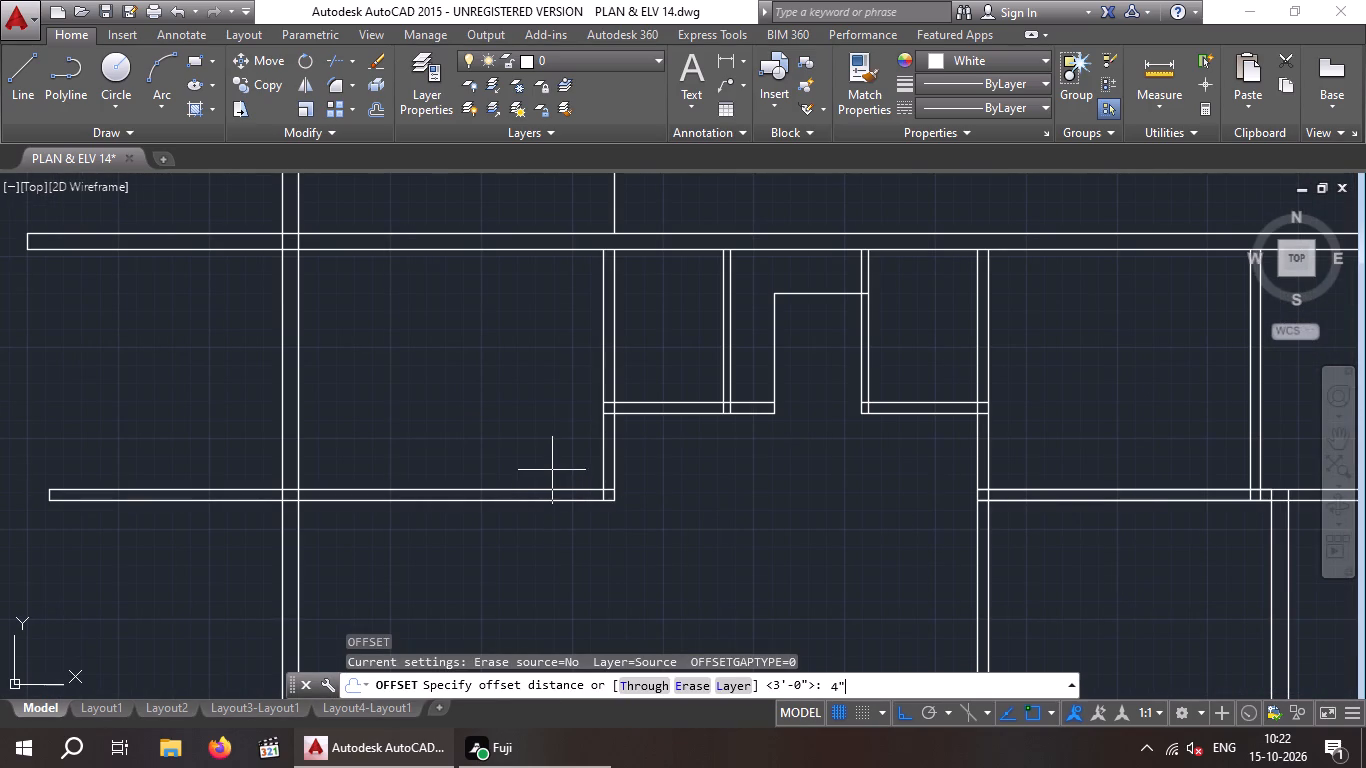
key("Return")
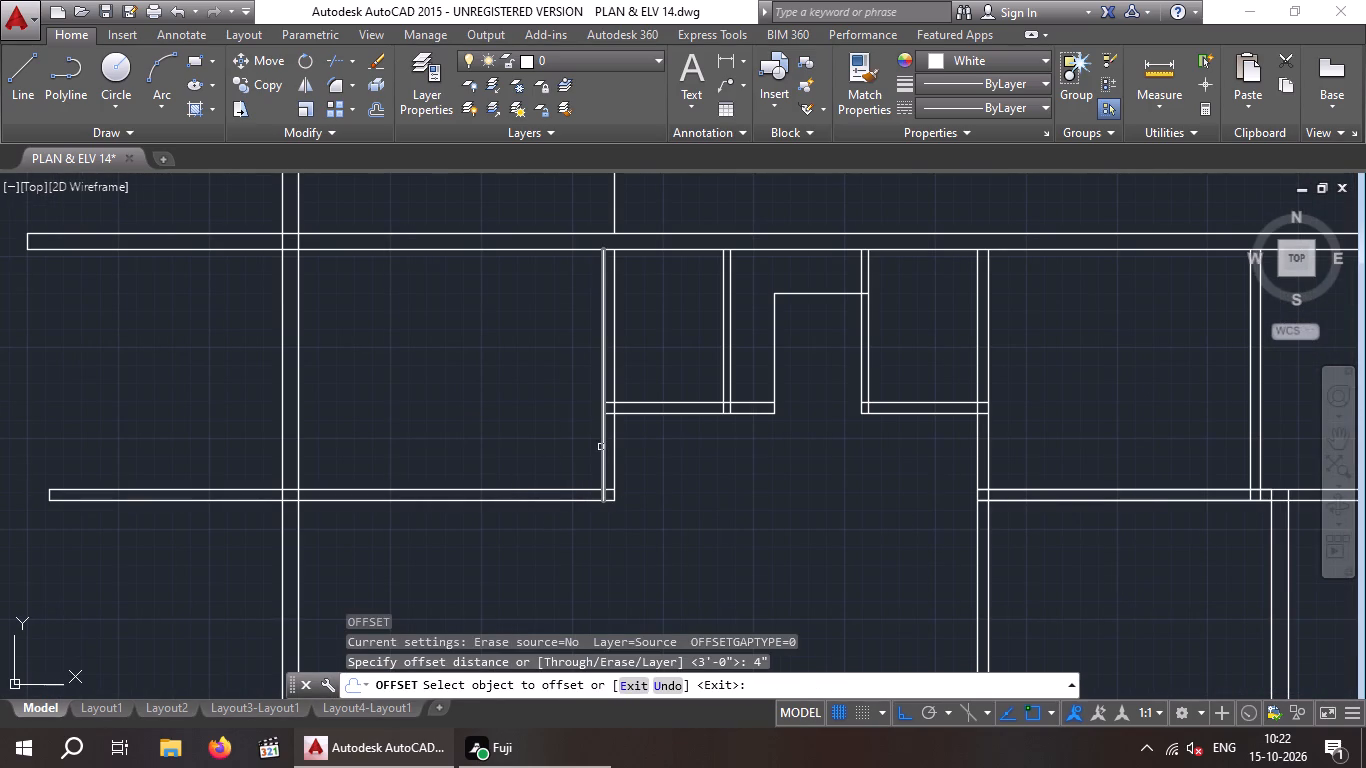
left_click_drag(601, 447, 580, 453)
left_click(526, 461)
key("Escape")
key("Escape")
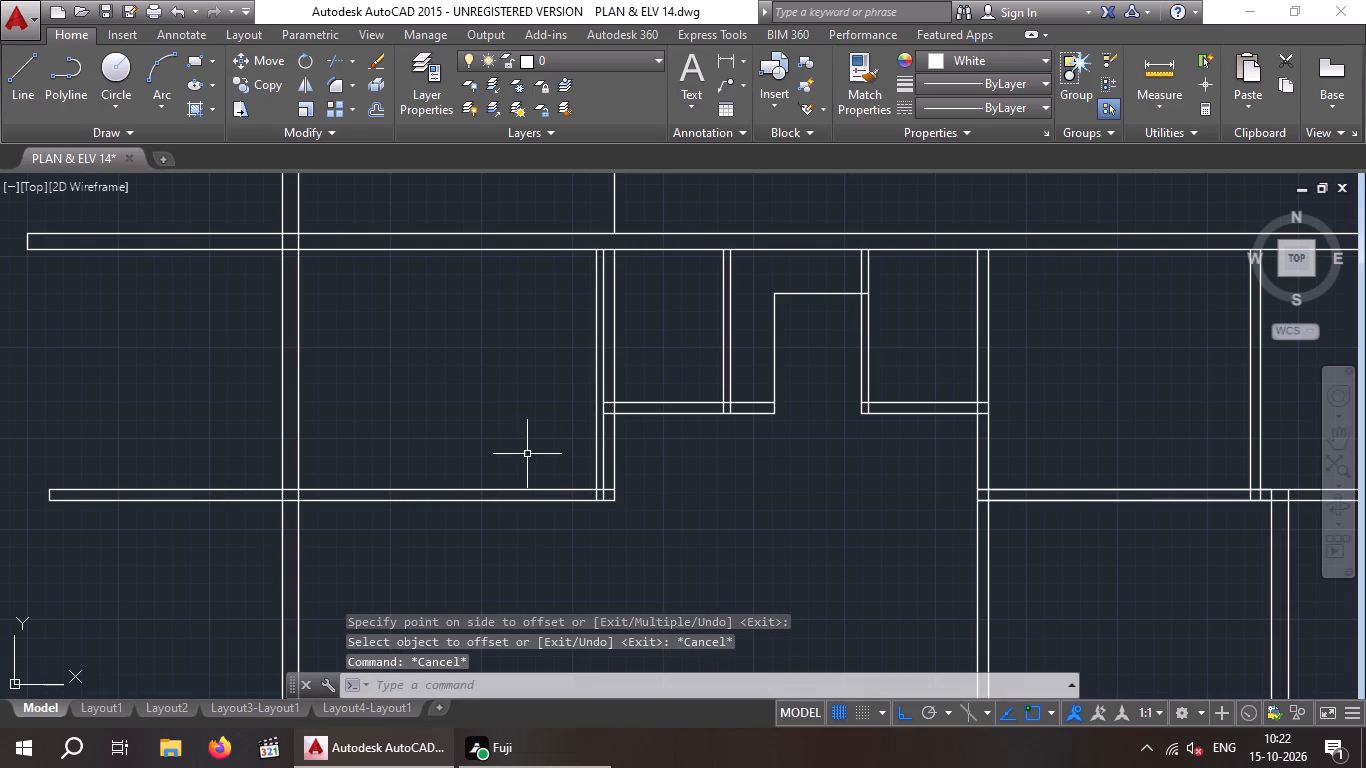
Extend the offset line through the top wall and trim its middle, leaving short jamb lines in the central room's top and bottom walls.
type("EX")
key("space")
key("space")
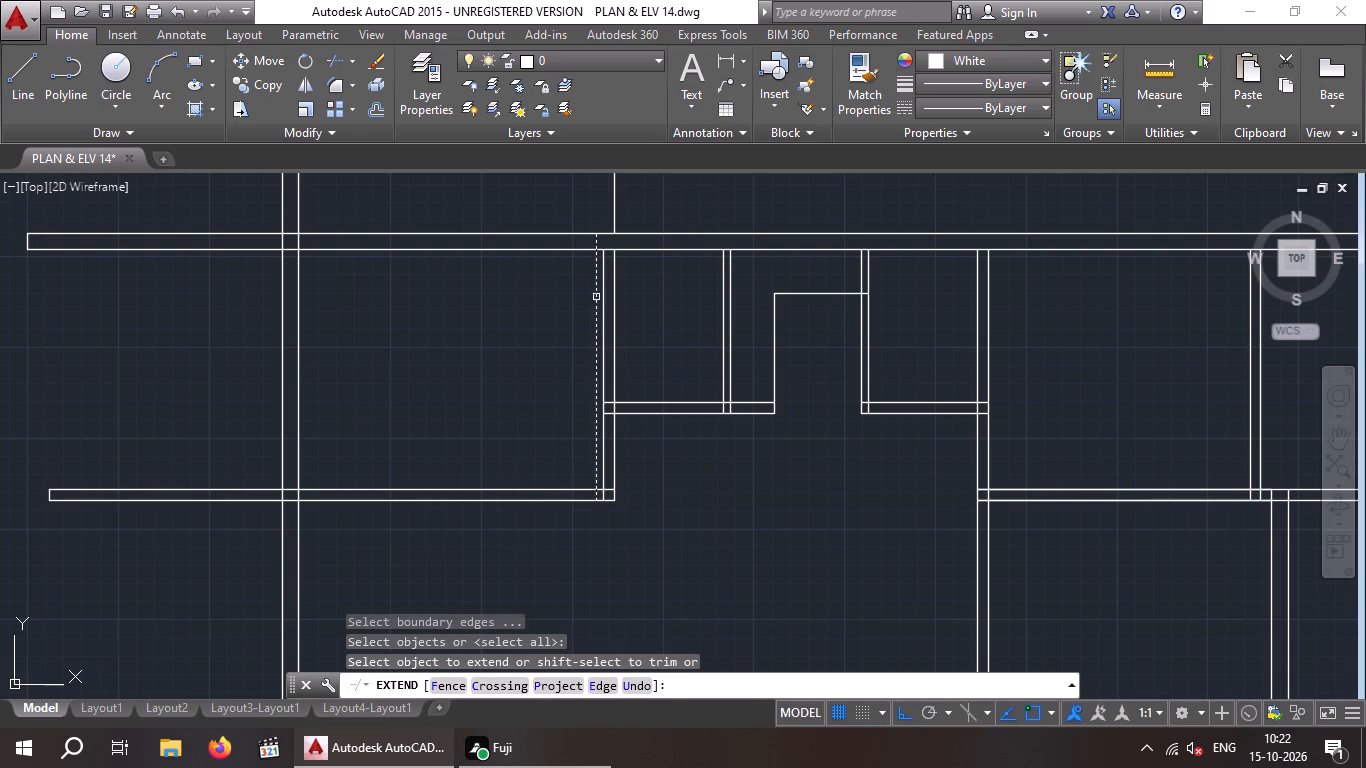
left_click(594, 295)
key("Escape")
key("Escape")
type("TR")
key("space")
key("space")
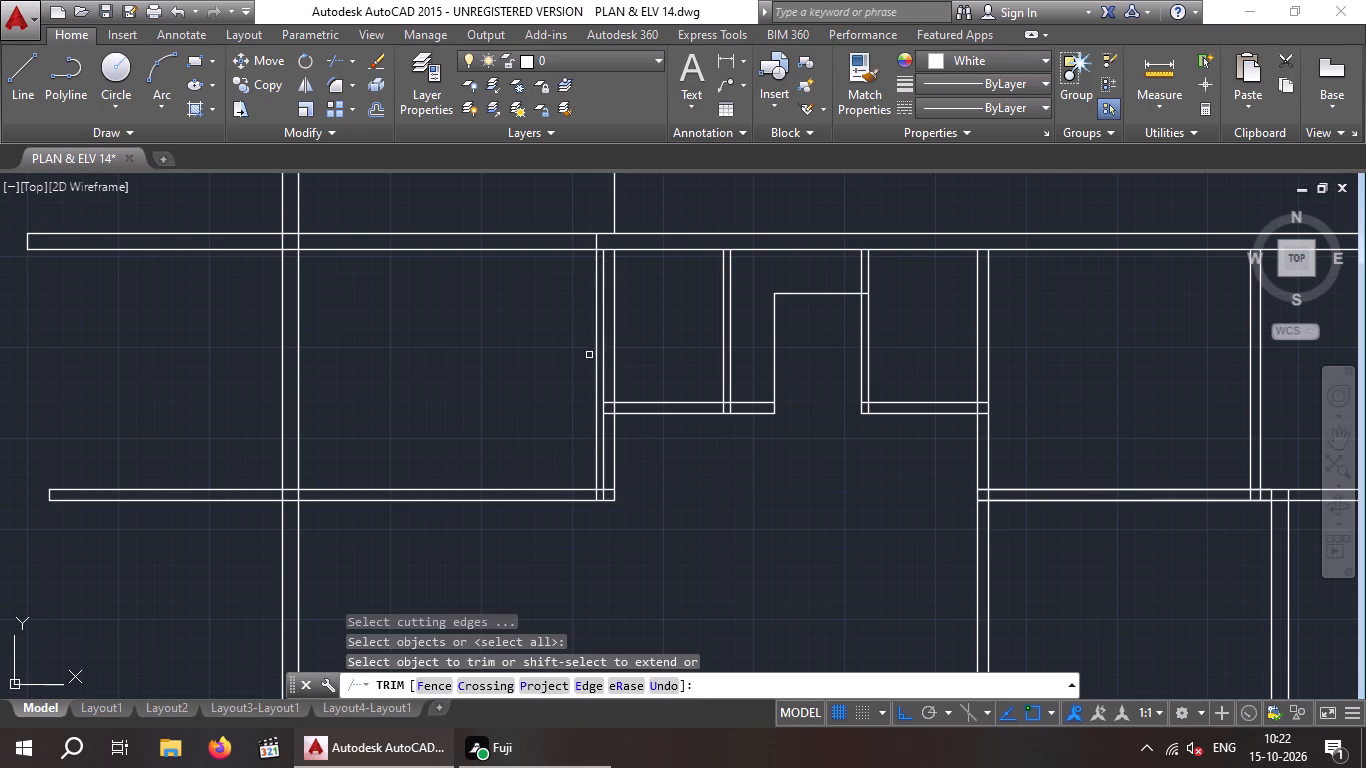
left_click(594, 348)
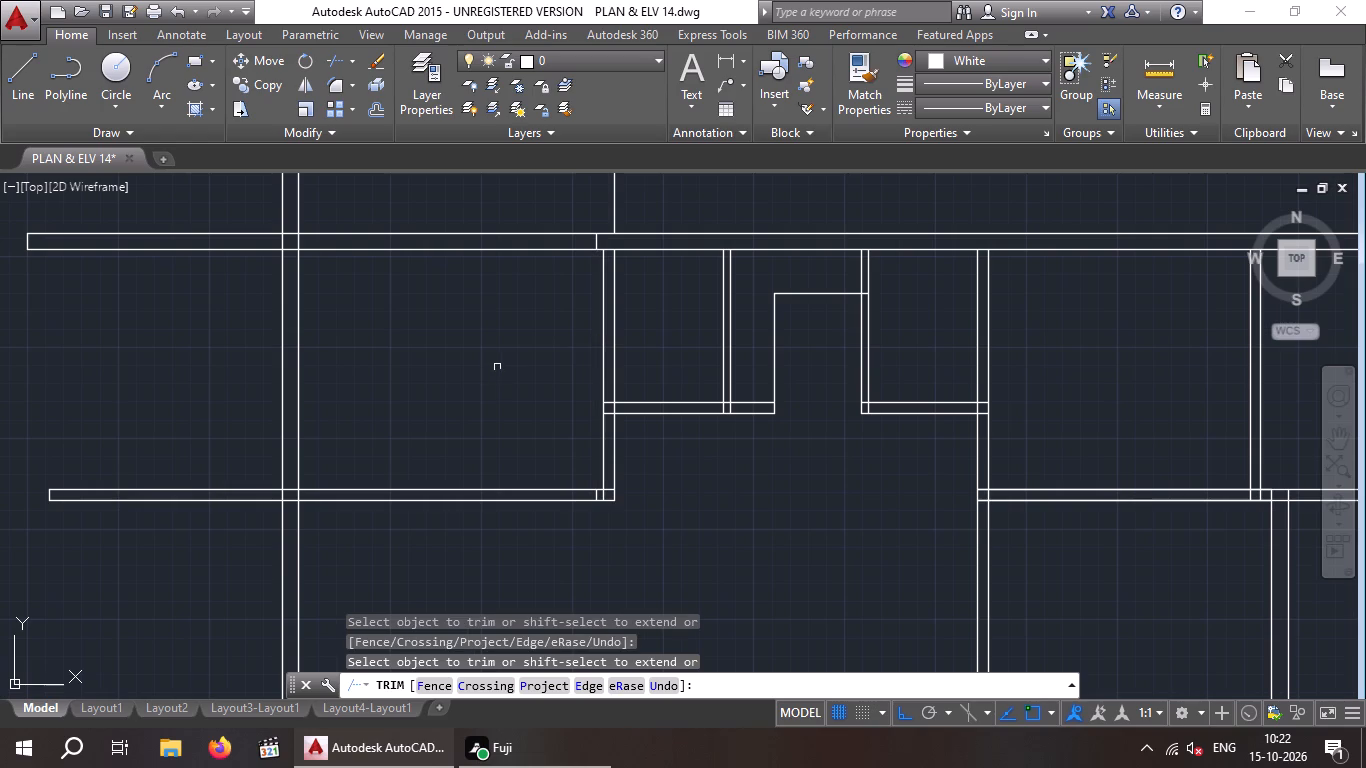
key("Escape")
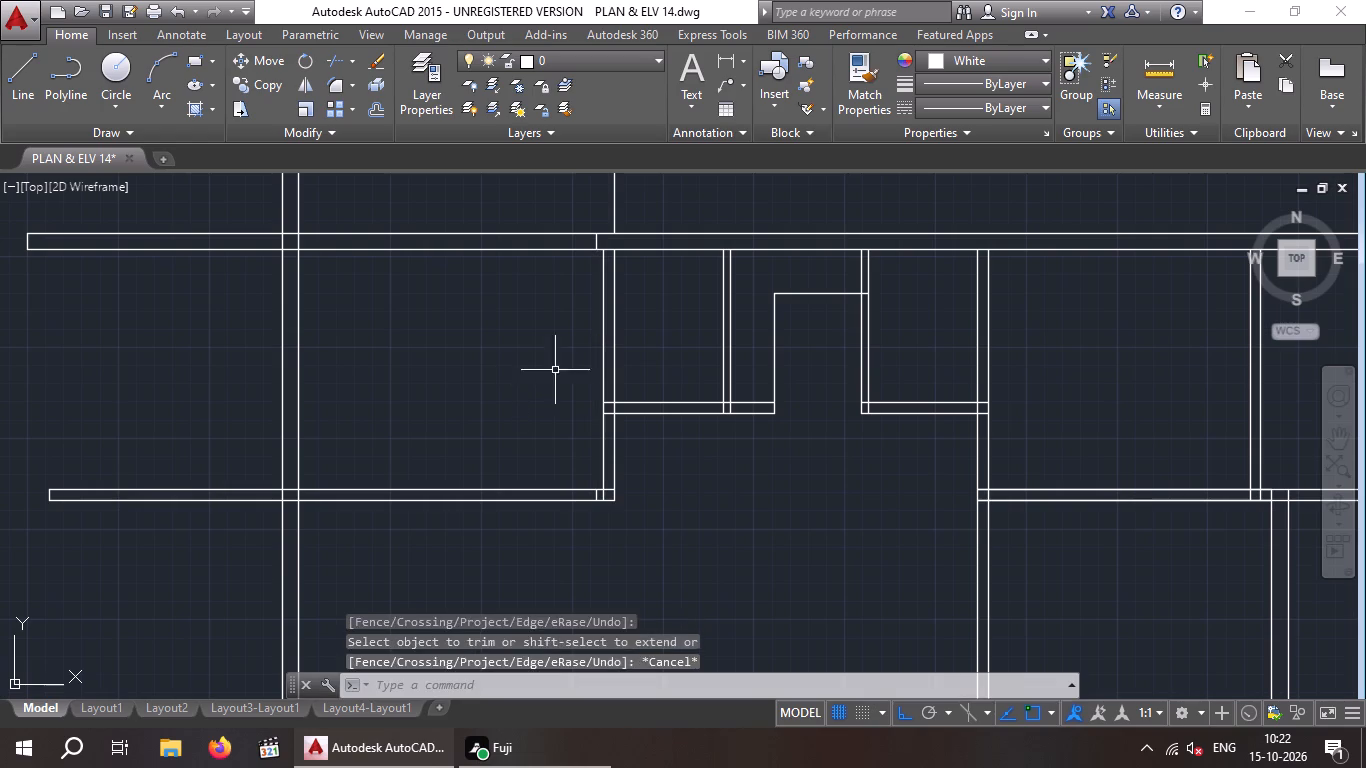
key("Escape")
Offset the short jamb line in the top wall near the central room's upper-right corner 2' to the left.
key("o")
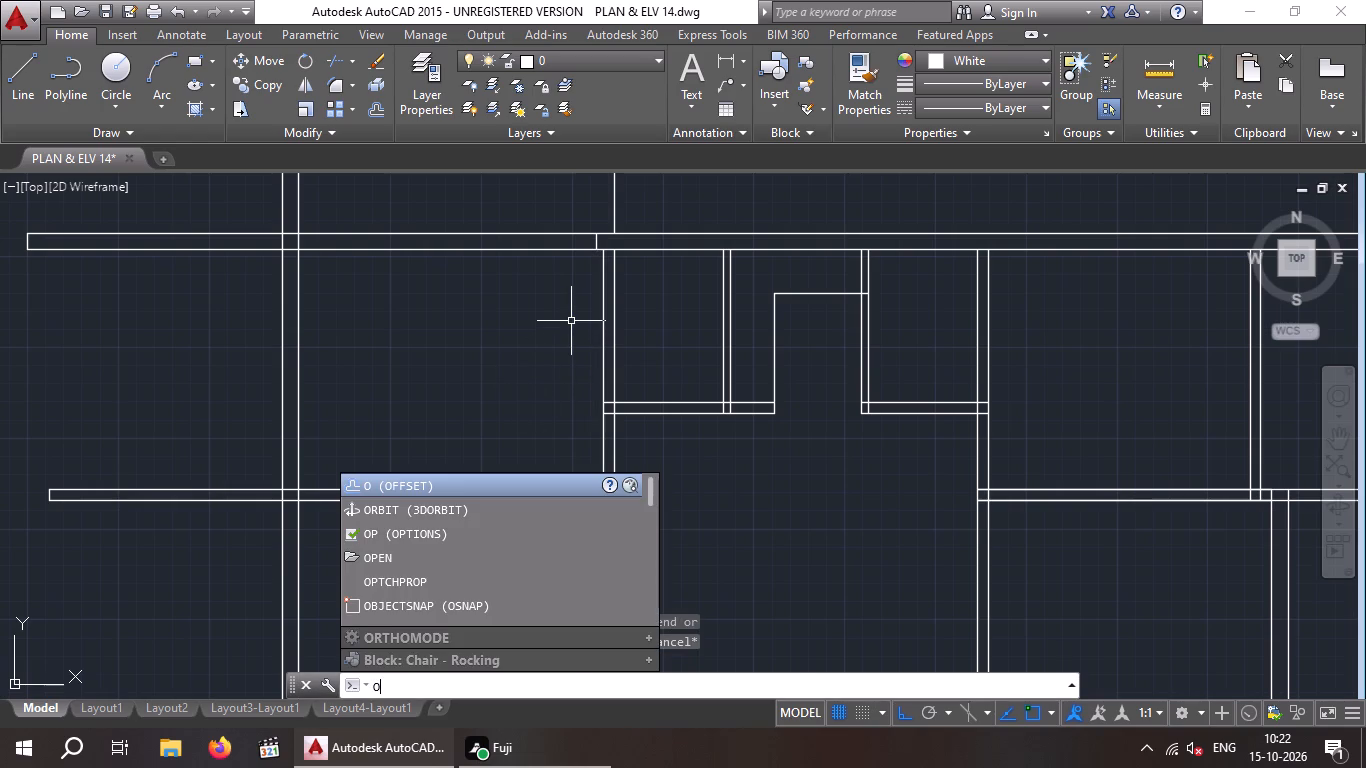
key("Return")
key("2")
key("apostrophe")
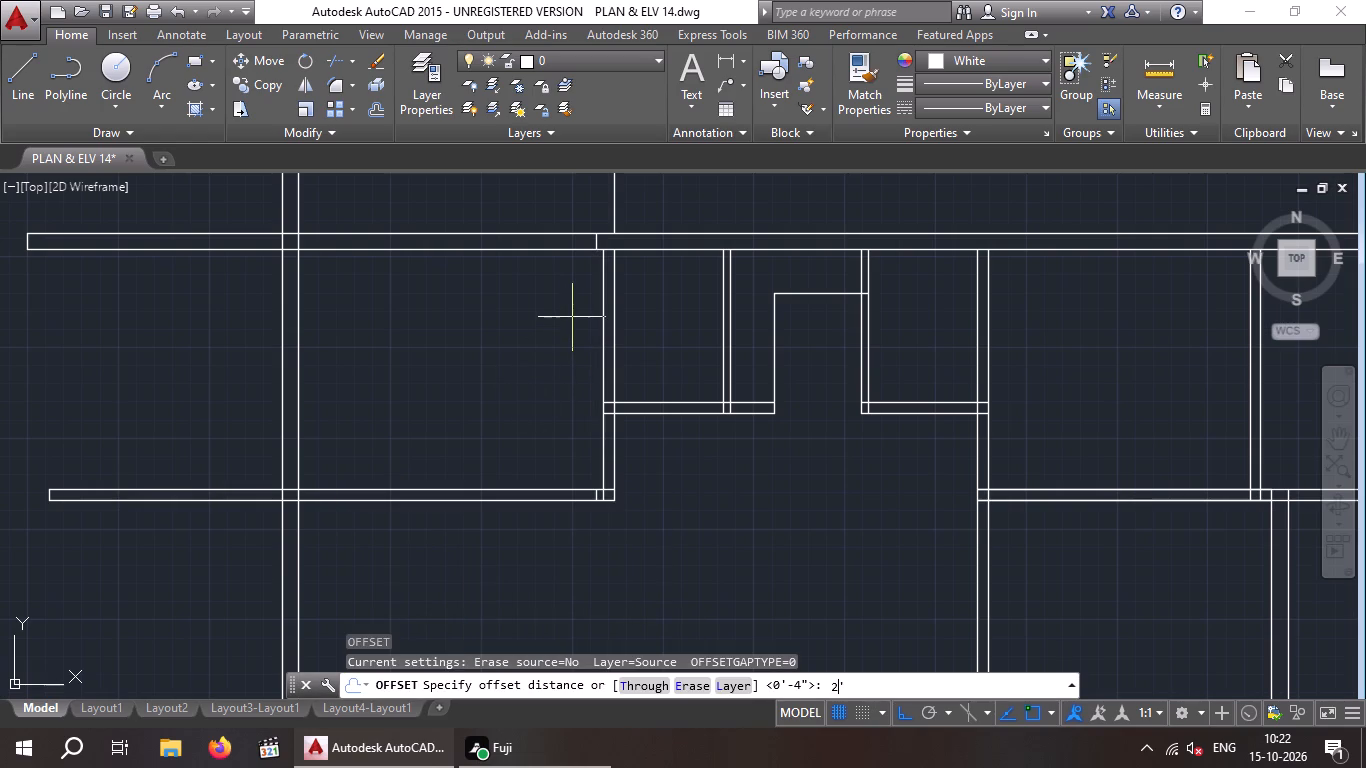
key("Return")
scroll(592, 242, "up", 2)
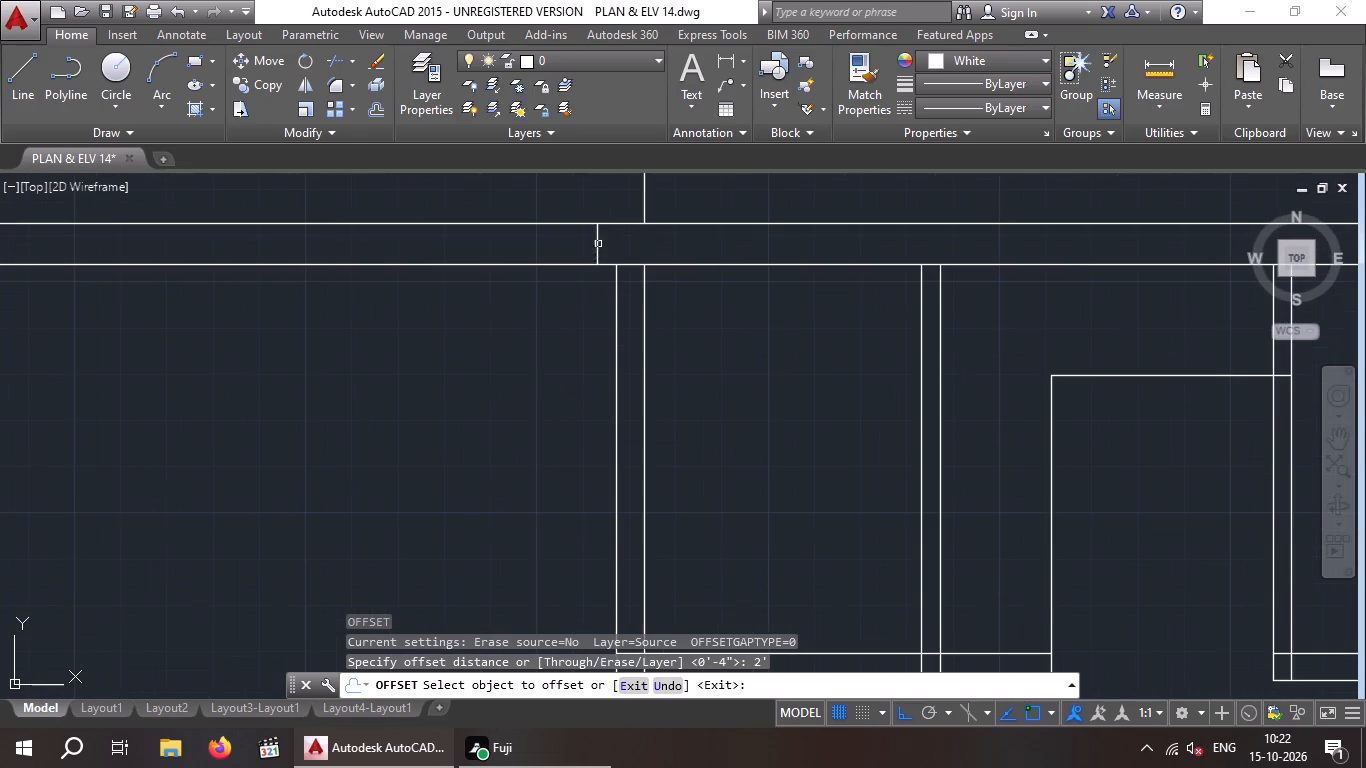
left_click(597, 250)
left_click(509, 262)
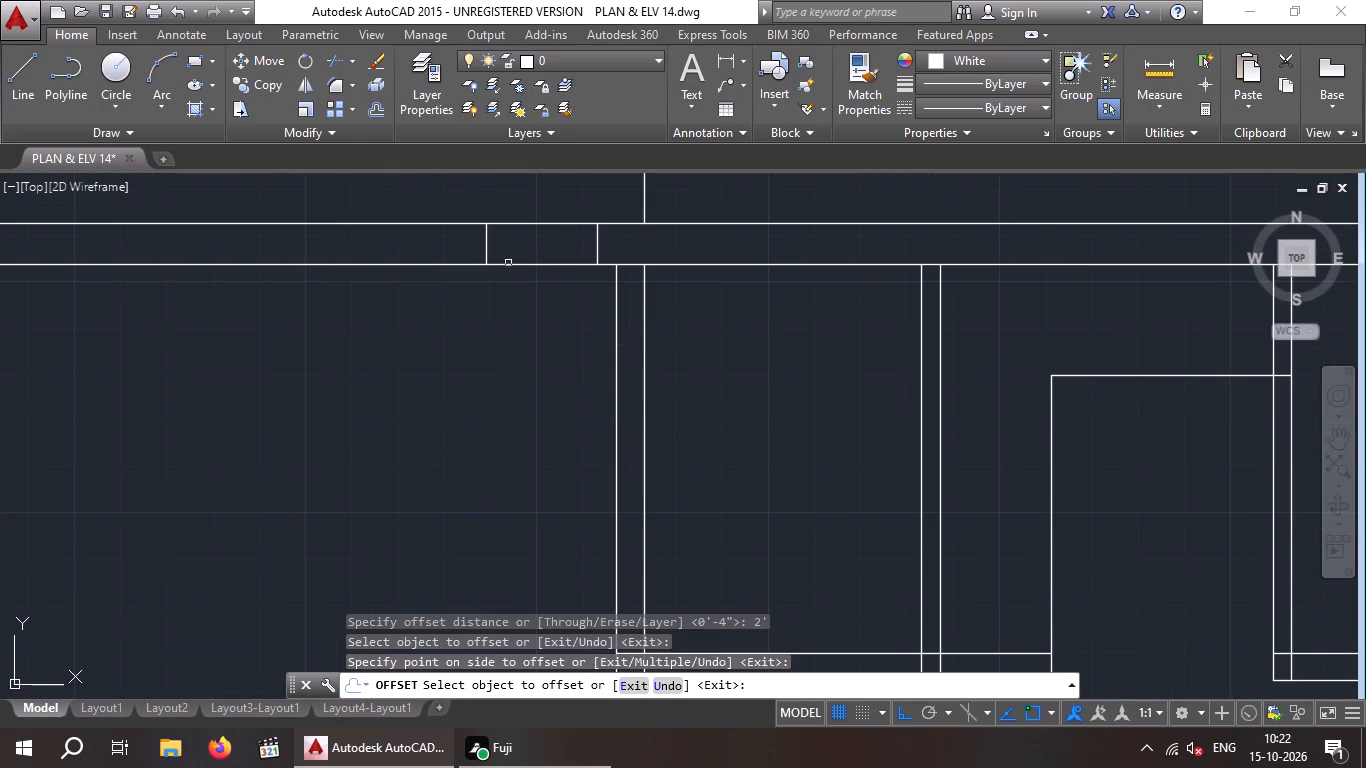
scroll(522, 316, "down", 4)
scroll(520, 459, "up", 3)
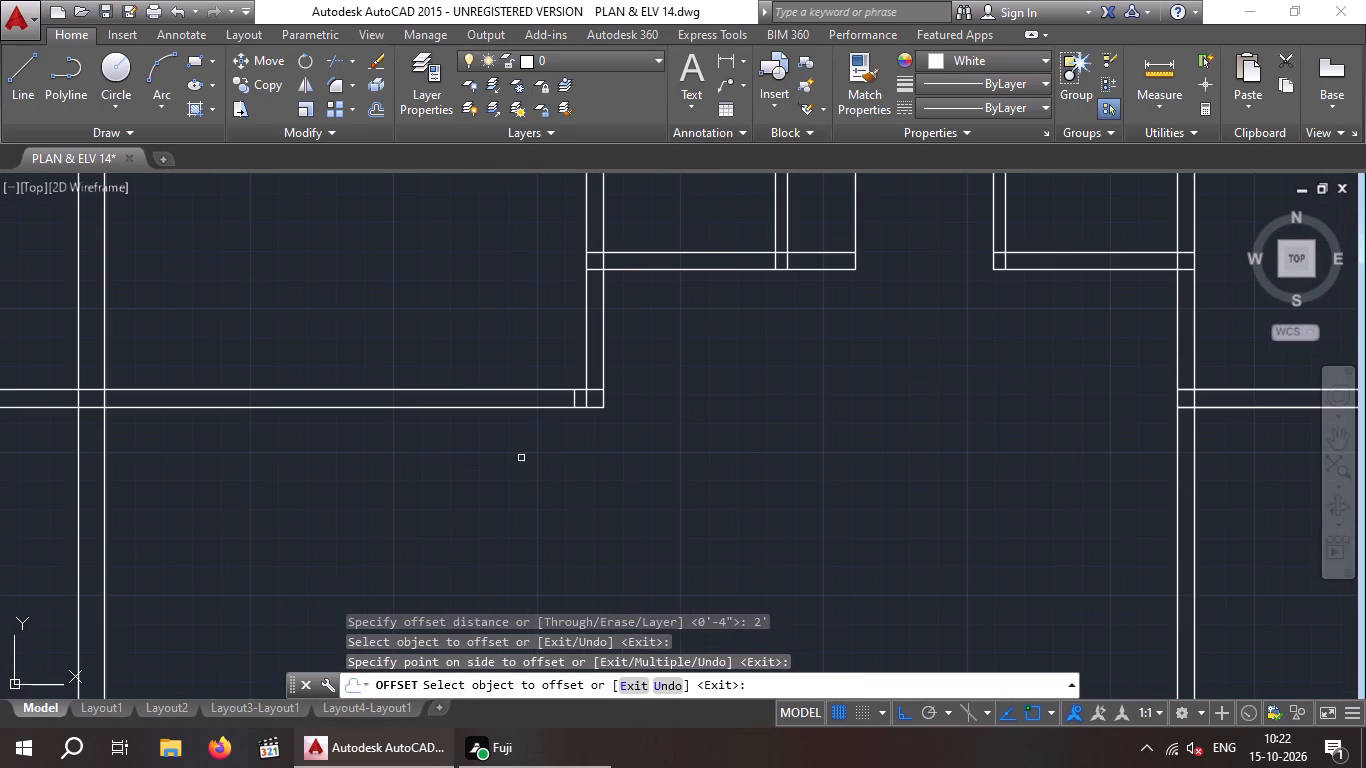
key("Escape")
key("Escape")
Offset the short jamb line in the bottom wall near the central room's lower-right corner 3' to the left.
key("o")
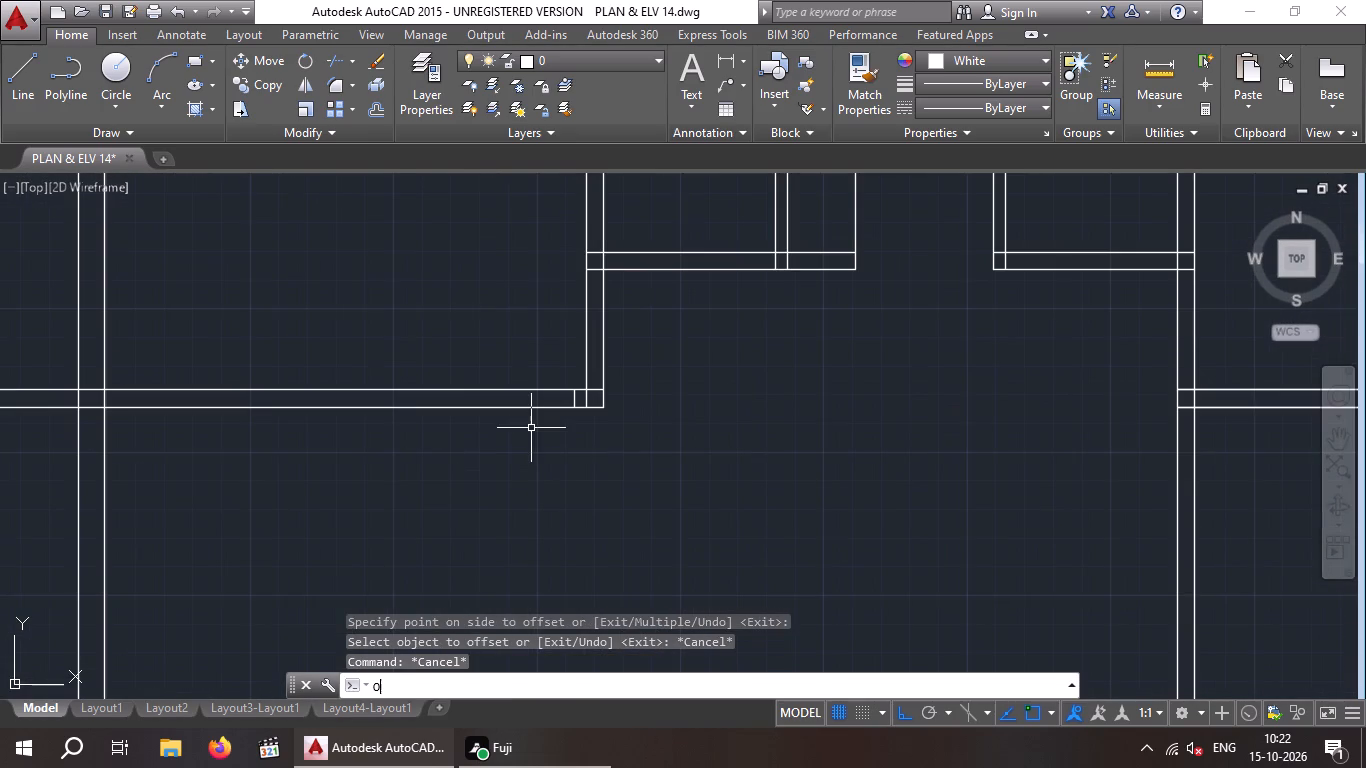
key("Return")
key("3")
key("apostrophe")
key("Return")
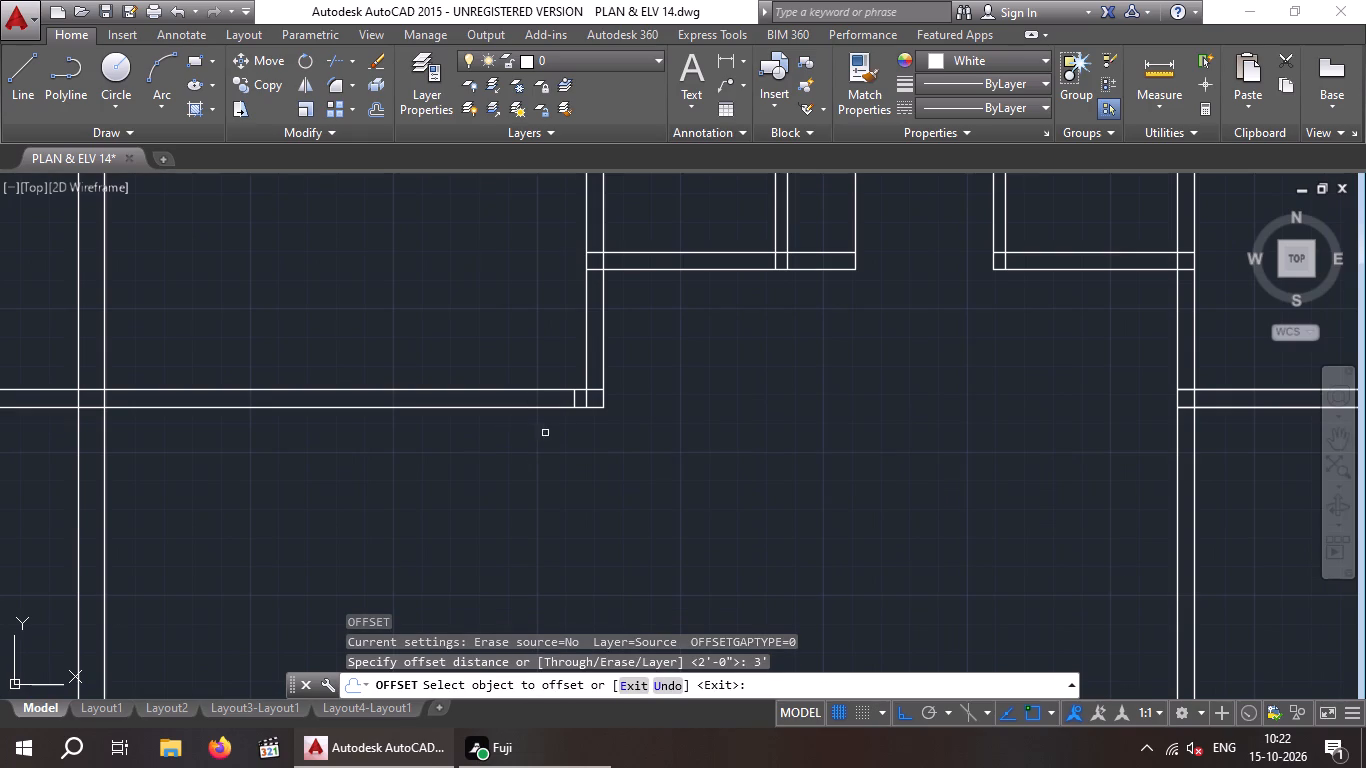
scroll(559, 422, "up", 3)
left_click_drag(609, 327, 579, 334)
left_click(331, 368)
scroll(341, 414, "down", 7)
key("Escape")
key("Escape")
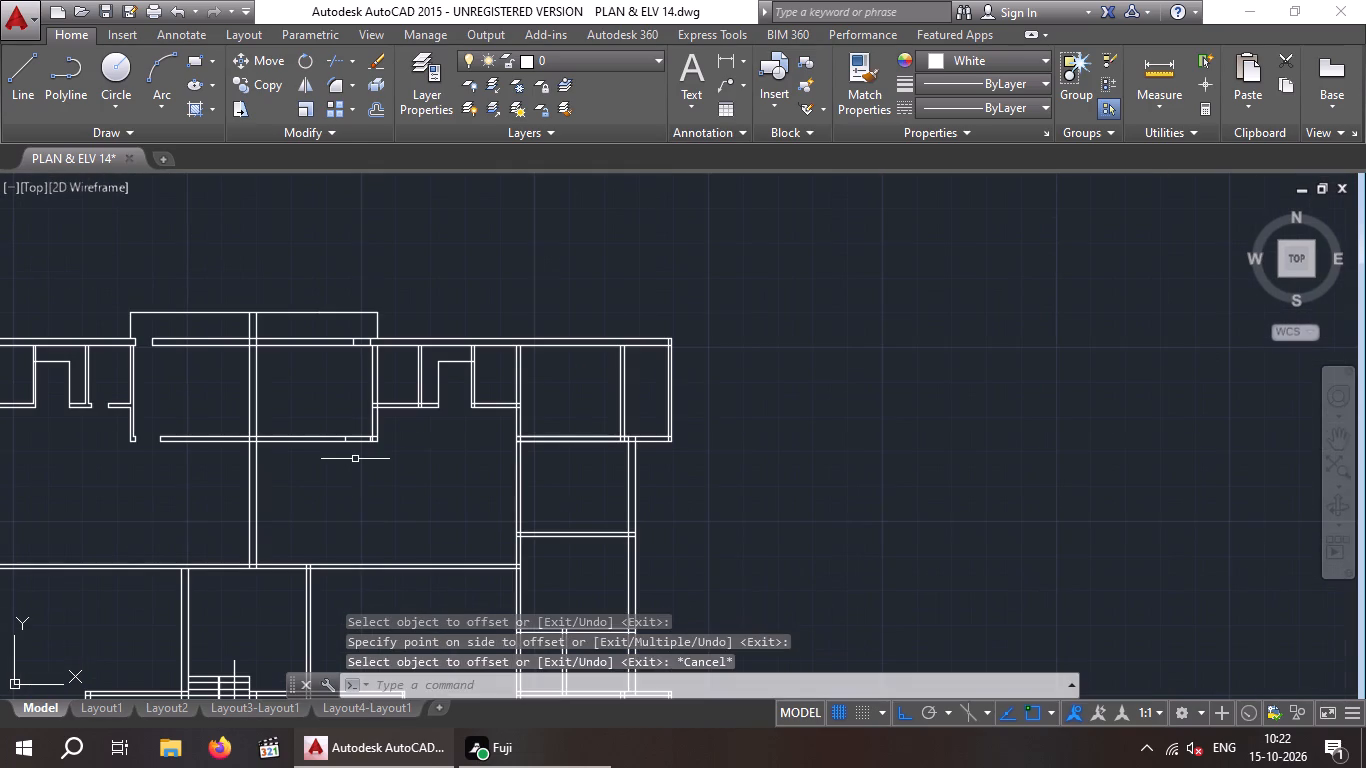
Trim the bottom and top wall lines between their jamb lines to open both doorways at the central room's right end.
key("t")
type("R")
key("space")
key("space")
scroll(356, 460, "up", 3)
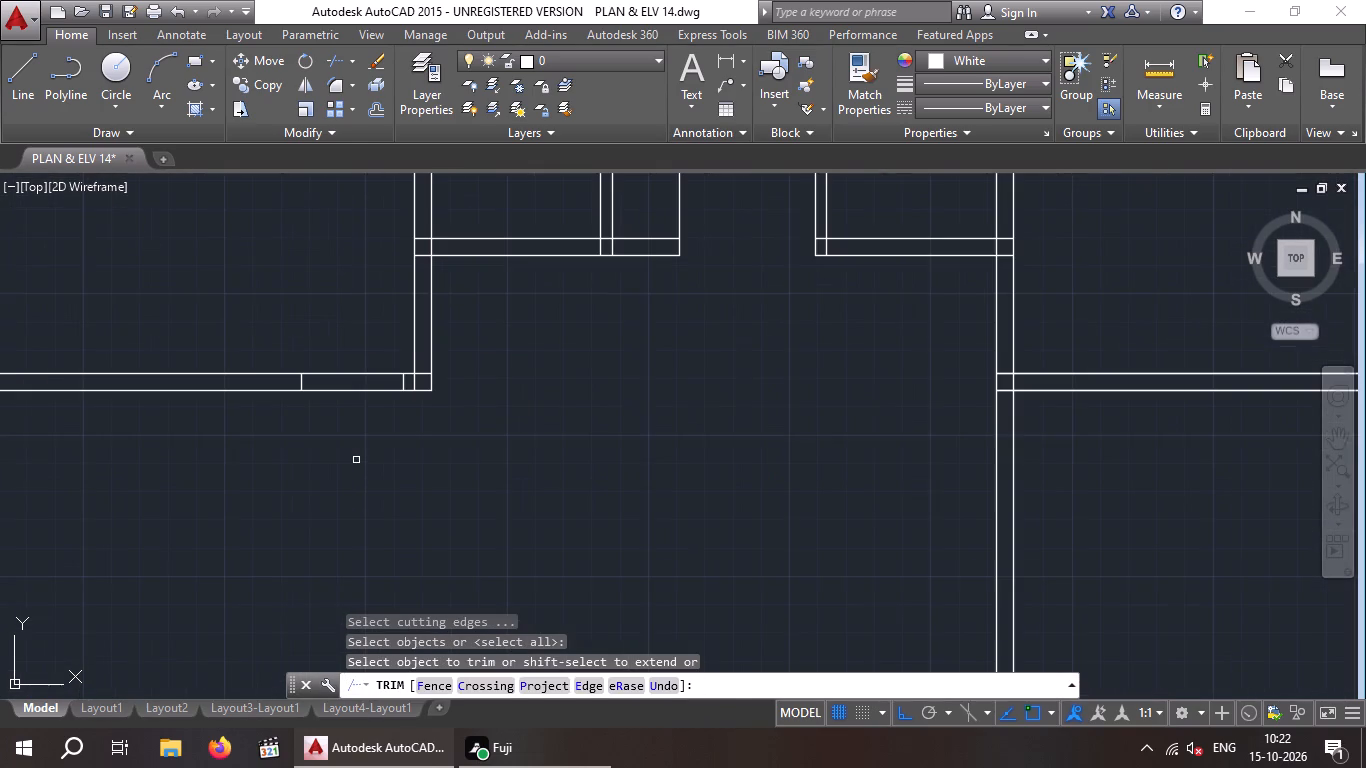
left_click(378, 455)
left_click(344, 325)
scroll(344, 325, "down", 1)
middle_click_drag(342, 375, 302, 605)
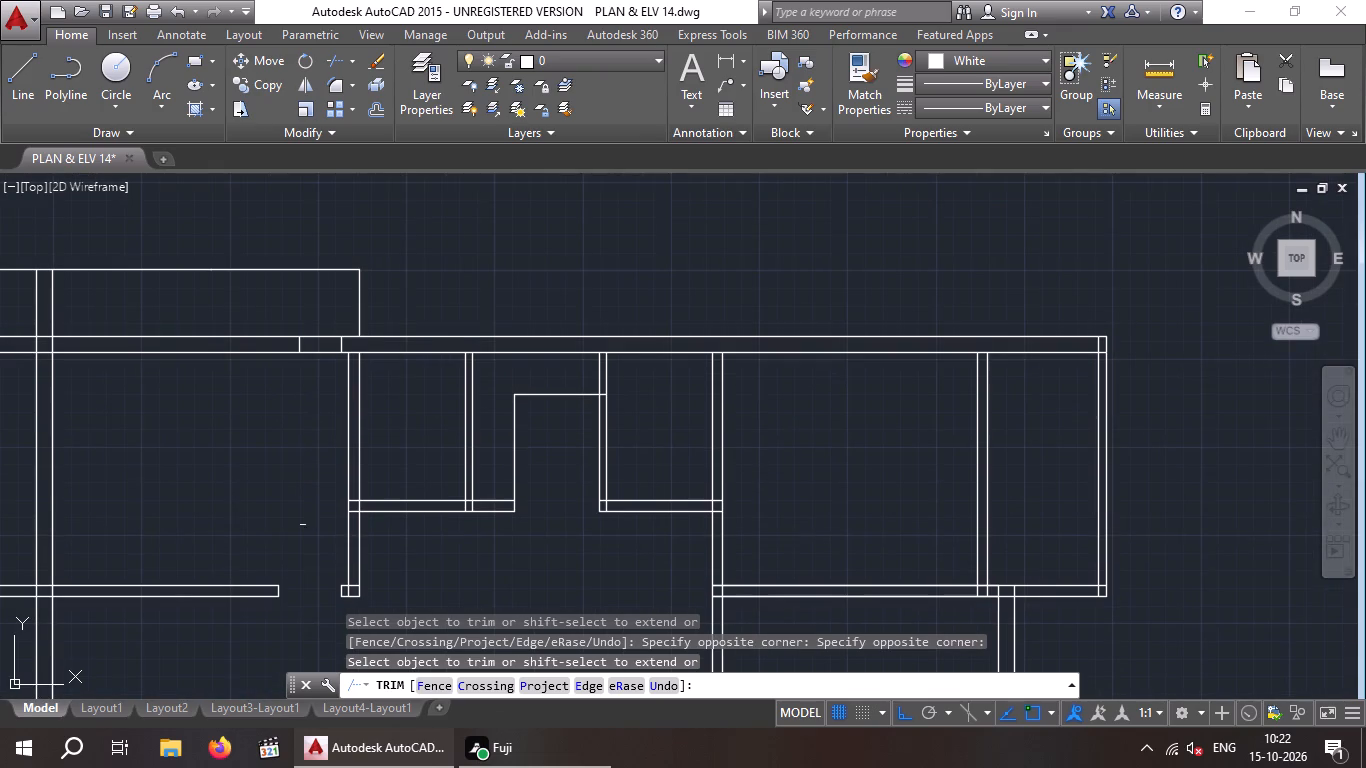
left_click_drag(320, 377, 318, 368)
left_click(315, 321)
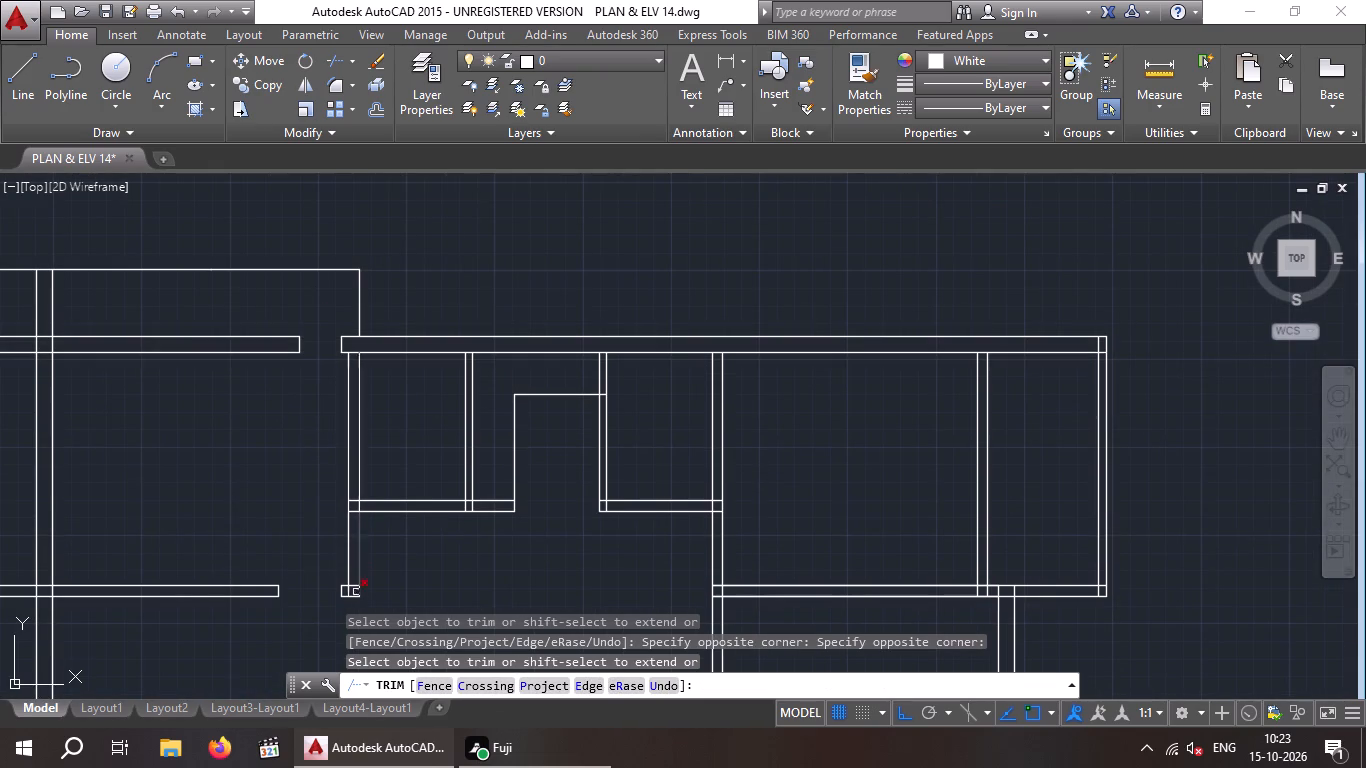
Trim the overlapping lines inside the central room's lower-right corner so the right wall joins the jamb stub cleanly.
middle_click_drag(348, 591, 327, 505)
right_click(327, 500)
scroll(327, 500, "up", 4)
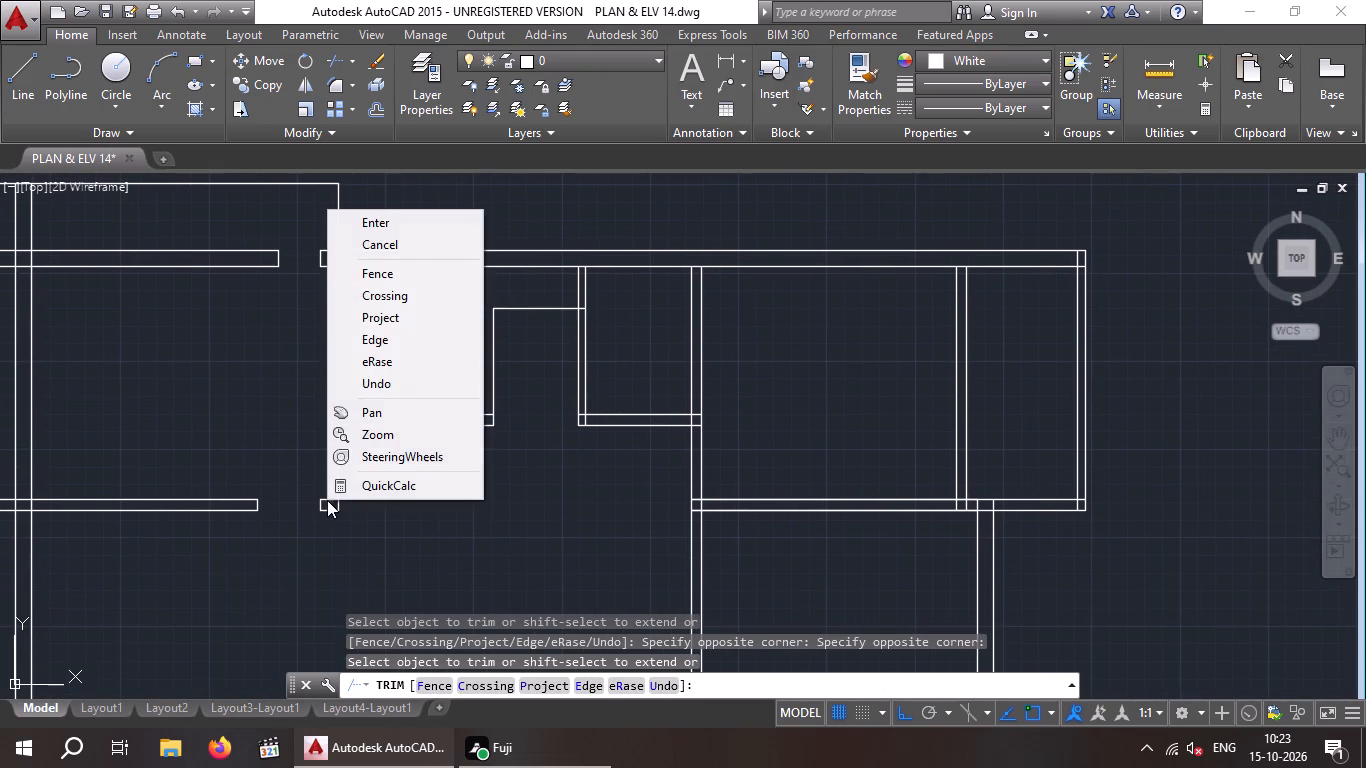
key("Escape")
scroll(327, 509, "up", 2)
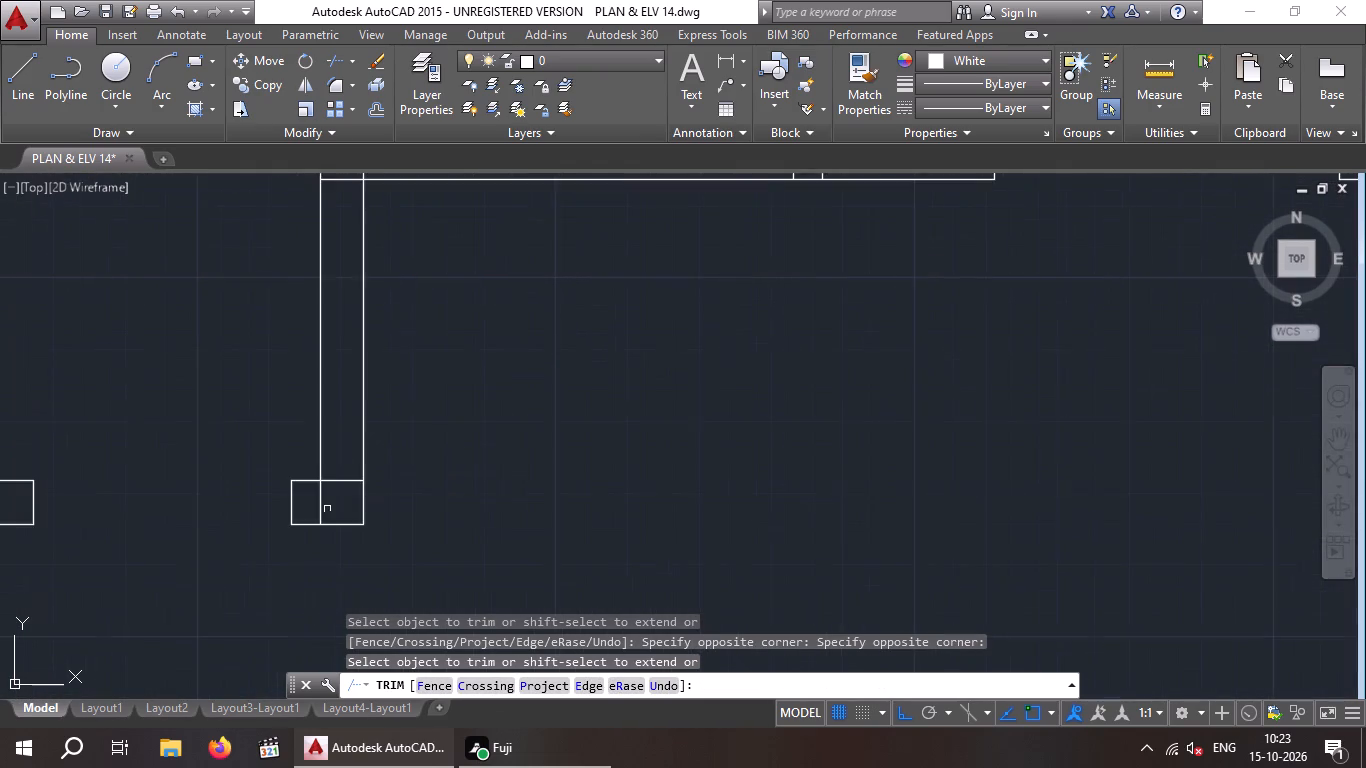
scroll(327, 509, "up", 3)
left_click_drag(361, 398, 379, 481)
left_click(381, 497)
left_click_drag(378, 499, 314, 506)
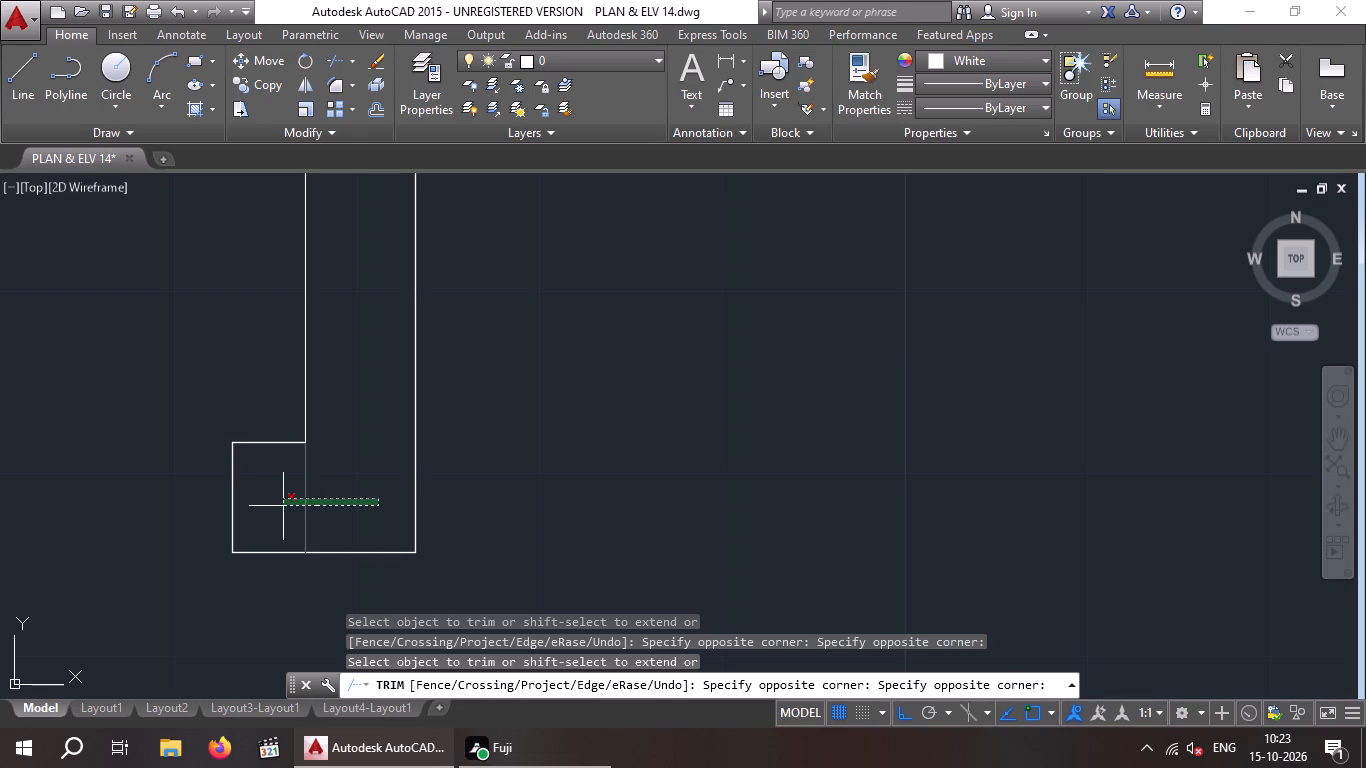
left_click(283, 506)
Trim the overlapping lines where the bottom wall of the small room beside it meets the central room's right wall.
scroll(283, 505, "down", 3)
scroll(422, 496, "down", 4)
middle_click_drag(442, 511, 512, 515)
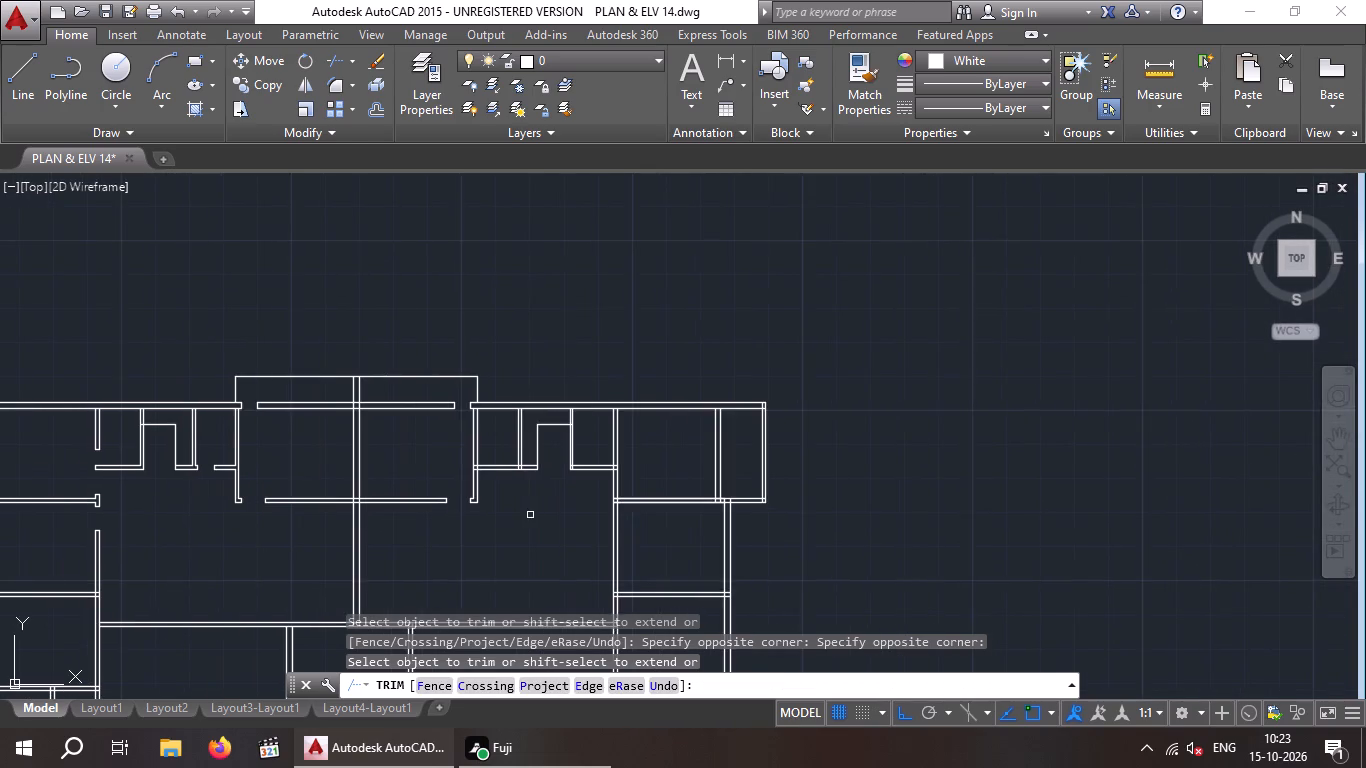
scroll(528, 516, "down", 1)
middle_click_drag(498, 534, 427, 466)
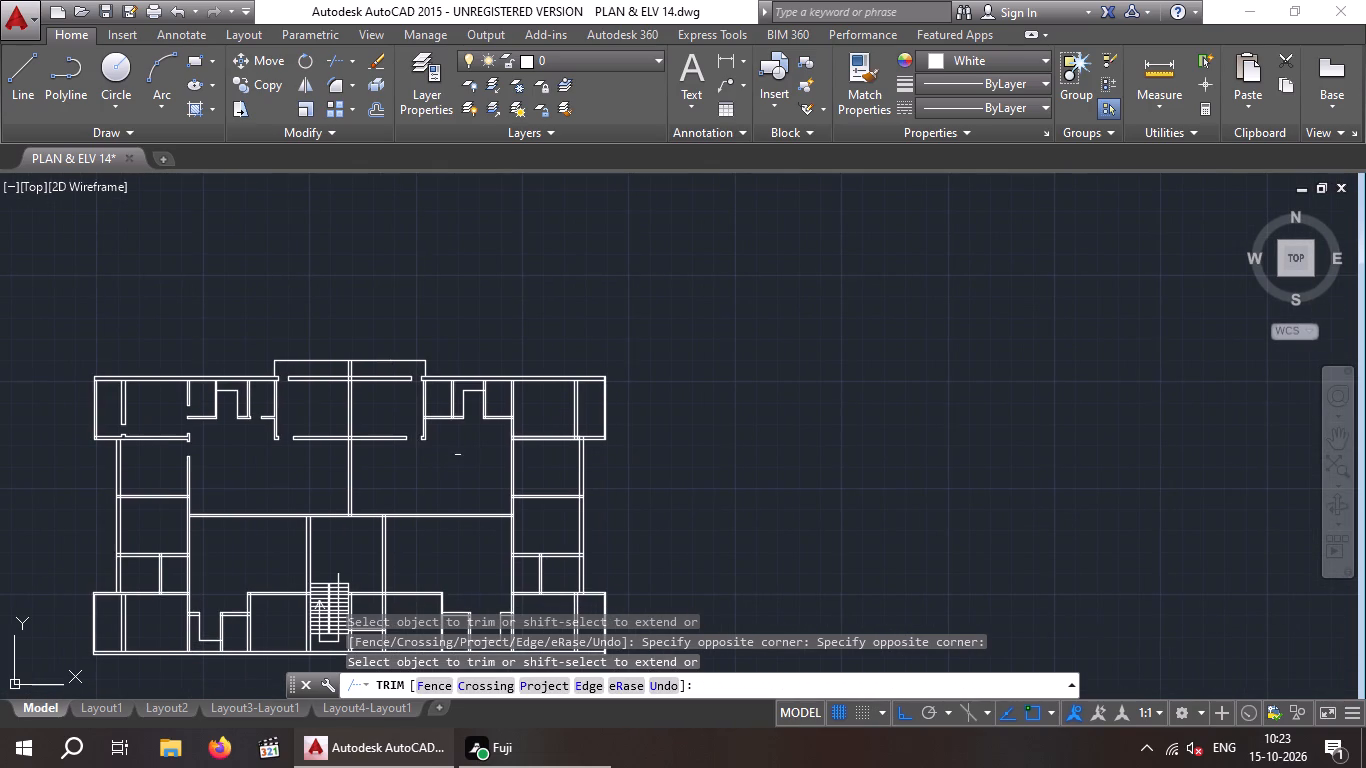
scroll(430, 417, "up", 6)
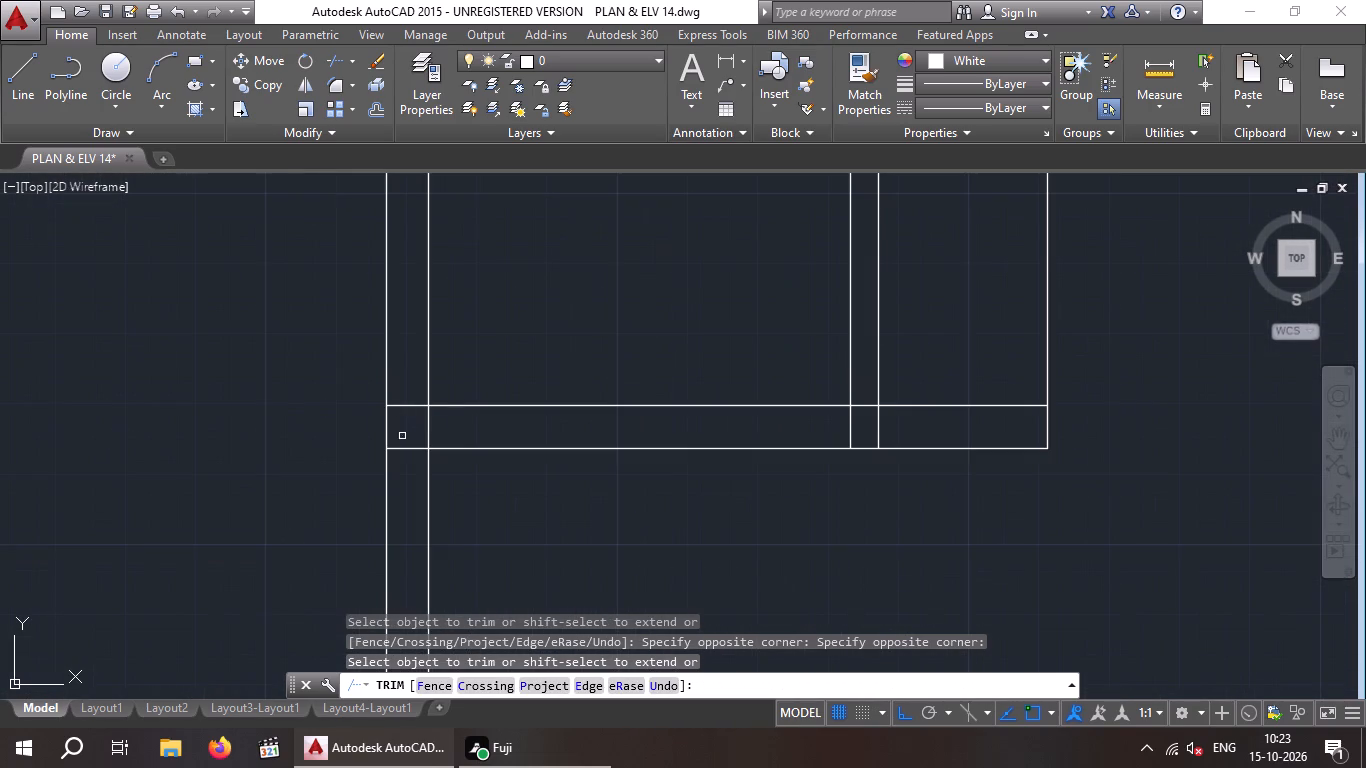
left_click_drag(408, 377, 402, 484)
left_click(403, 488)
left_click_drag(481, 420, 474, 422)
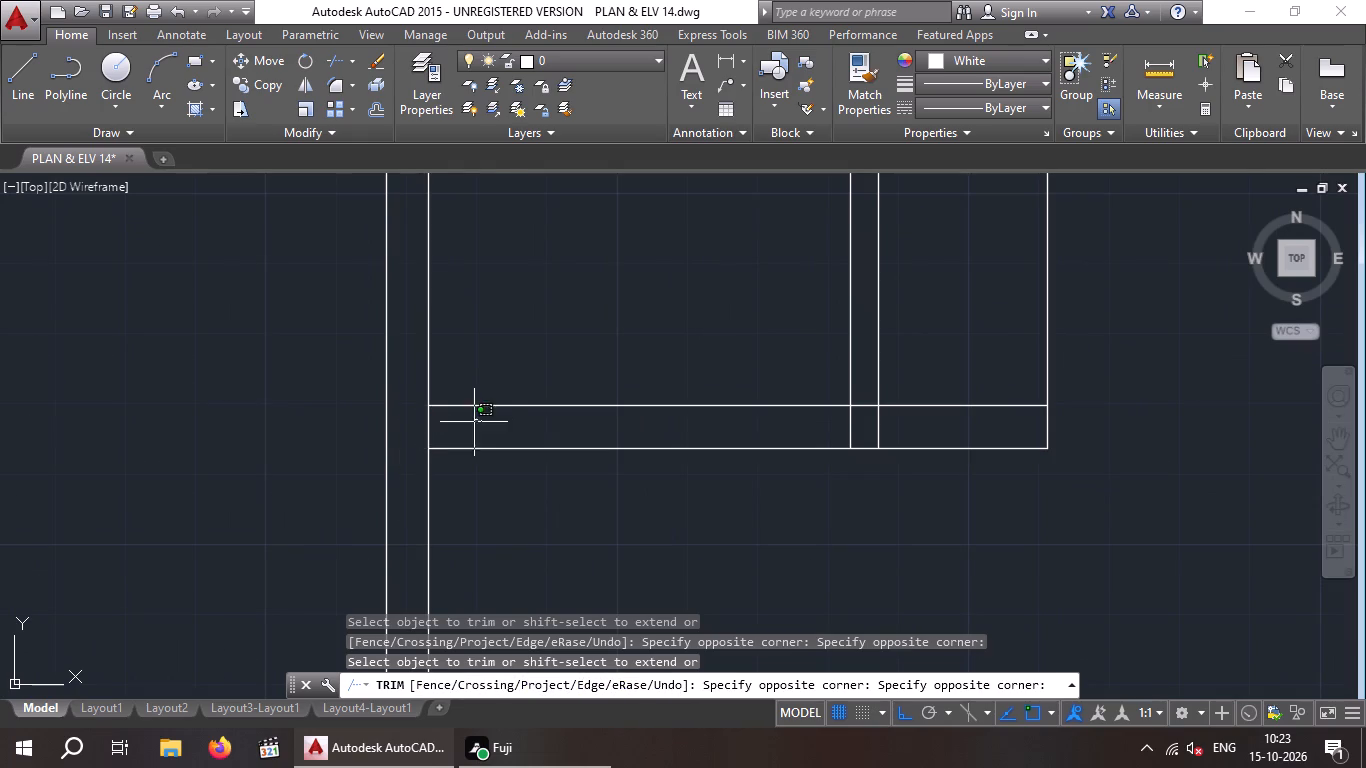
left_click_drag(474, 422, 440, 431)
left_click(425, 435)
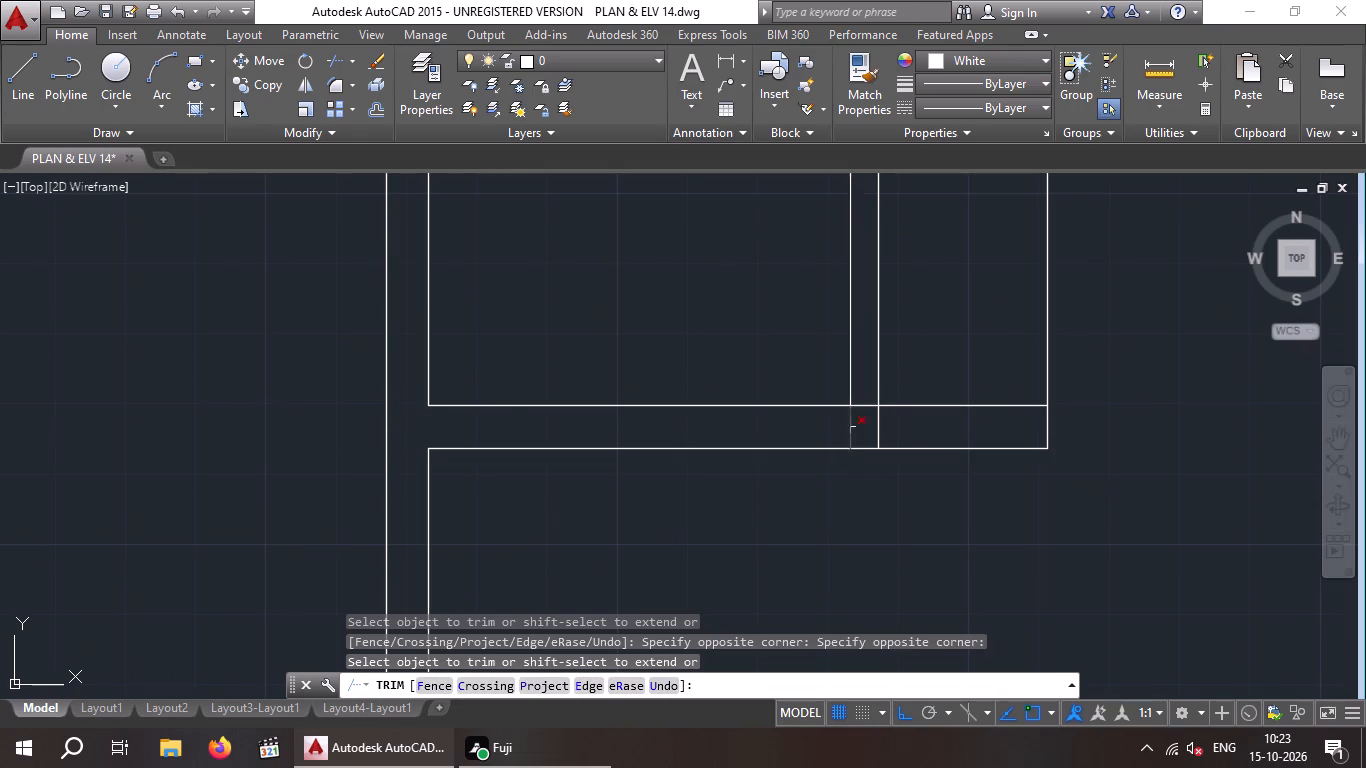
Trim the overlapping lines where the partition left of the upper-right recess meets the small room's bottom wall.
left_click(847, 434)
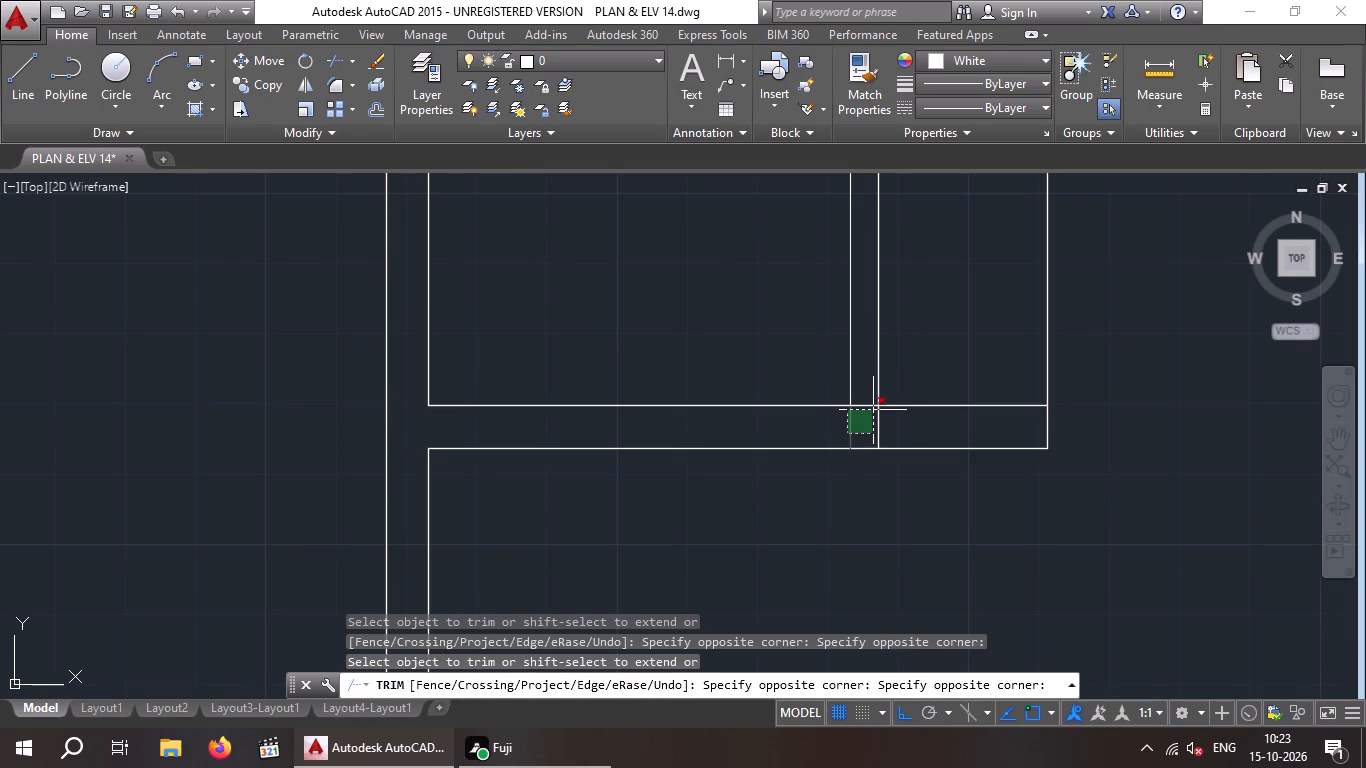
left_click(867, 421)
left_click(864, 405)
scroll(861, 415, "down", 3)
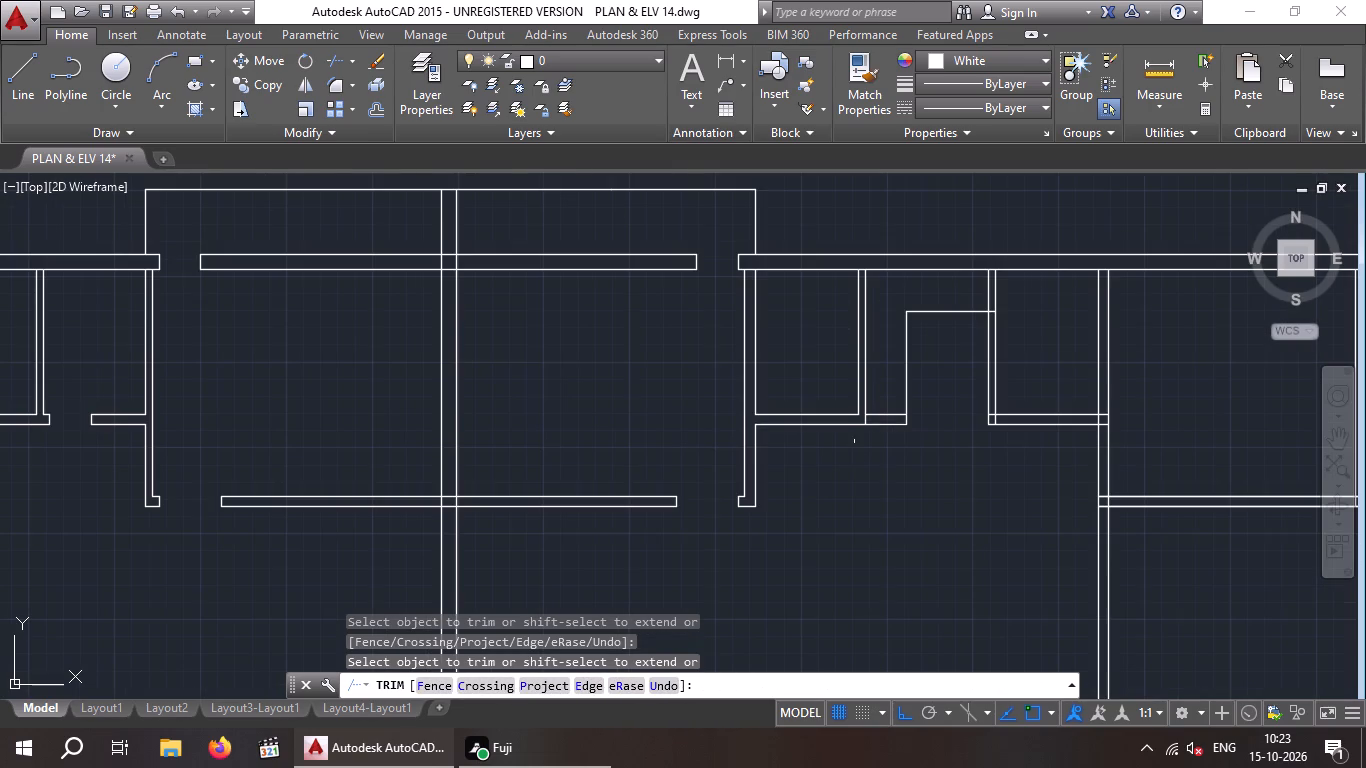
middle_click_drag(668, 530, 375, 545)
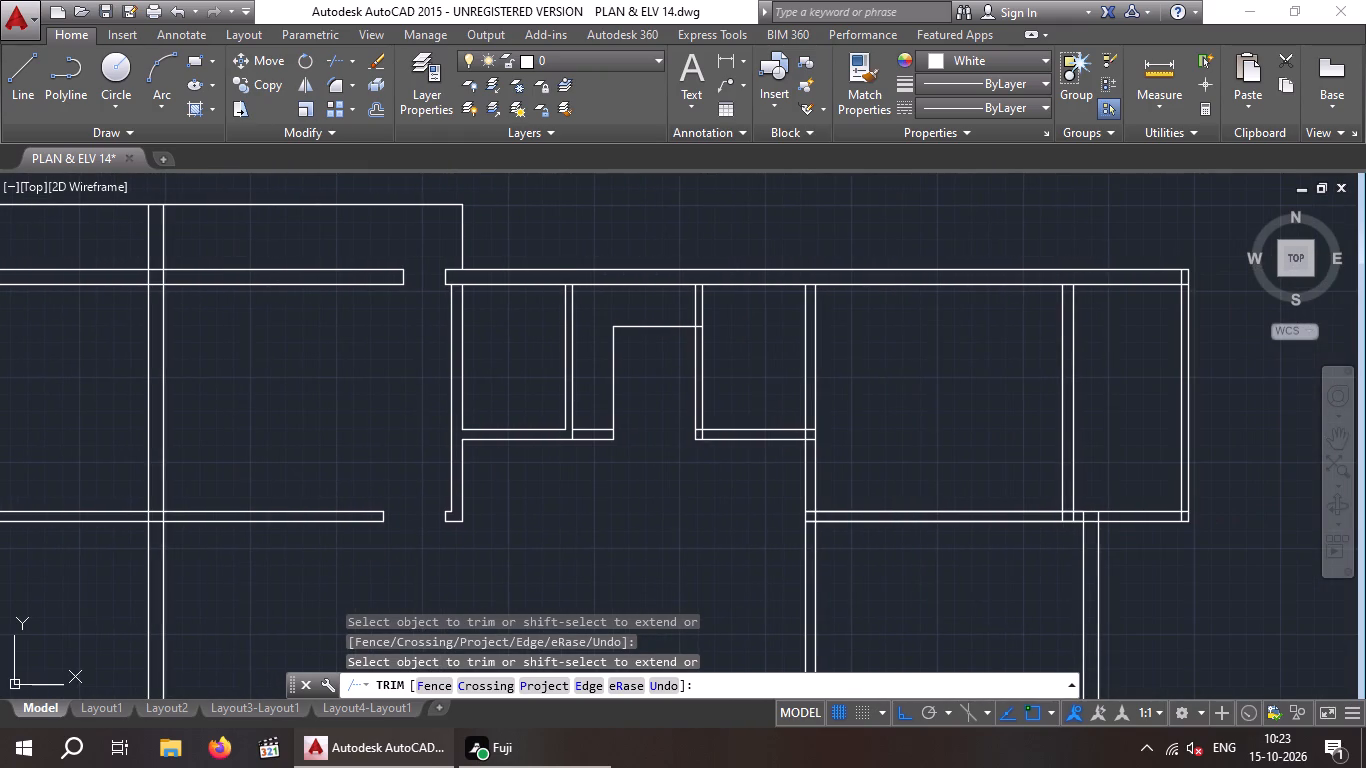
scroll(577, 436, "up", 3)
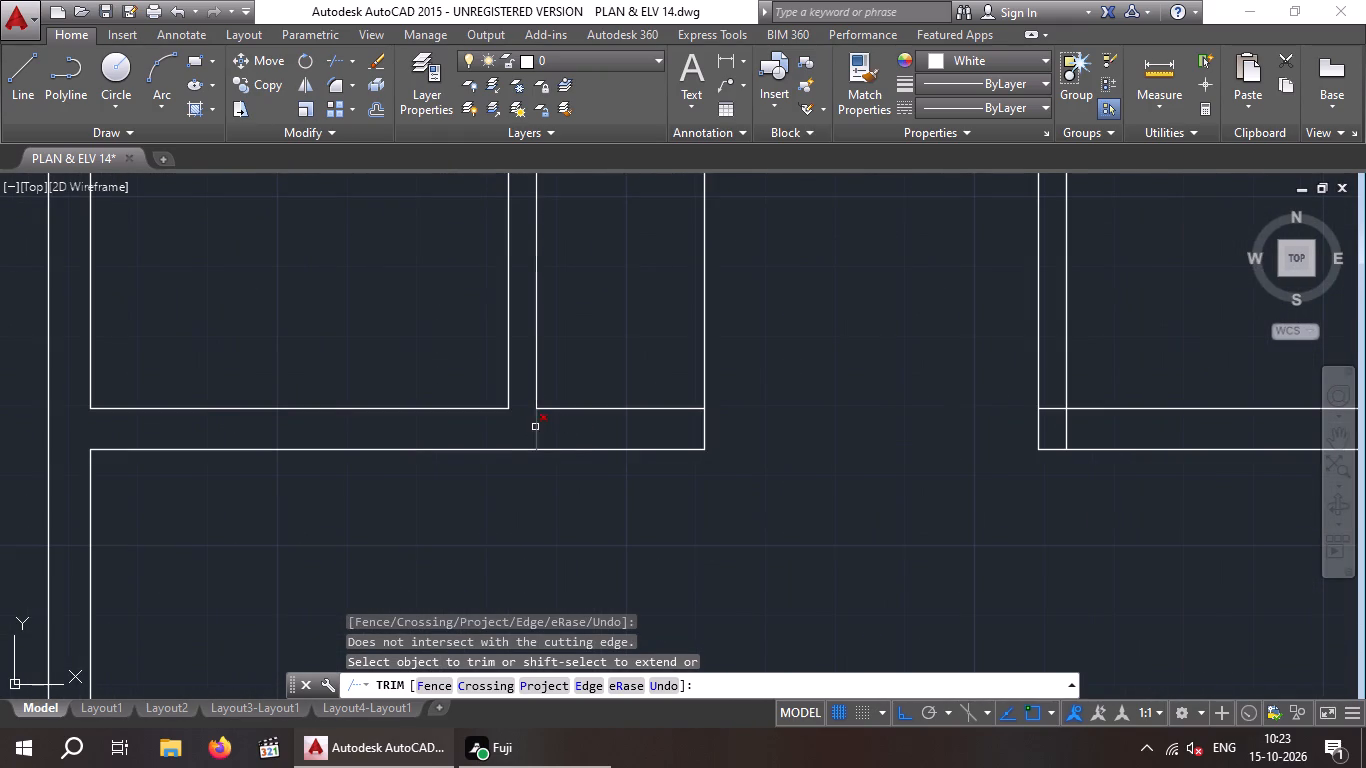
left_click(535, 427)
Trim the overlapping lines inside the wall corner at the lower end of the upper-right recess's right side.
scroll(572, 489, "down", 5)
middle_click_drag(615, 496, 370, 538)
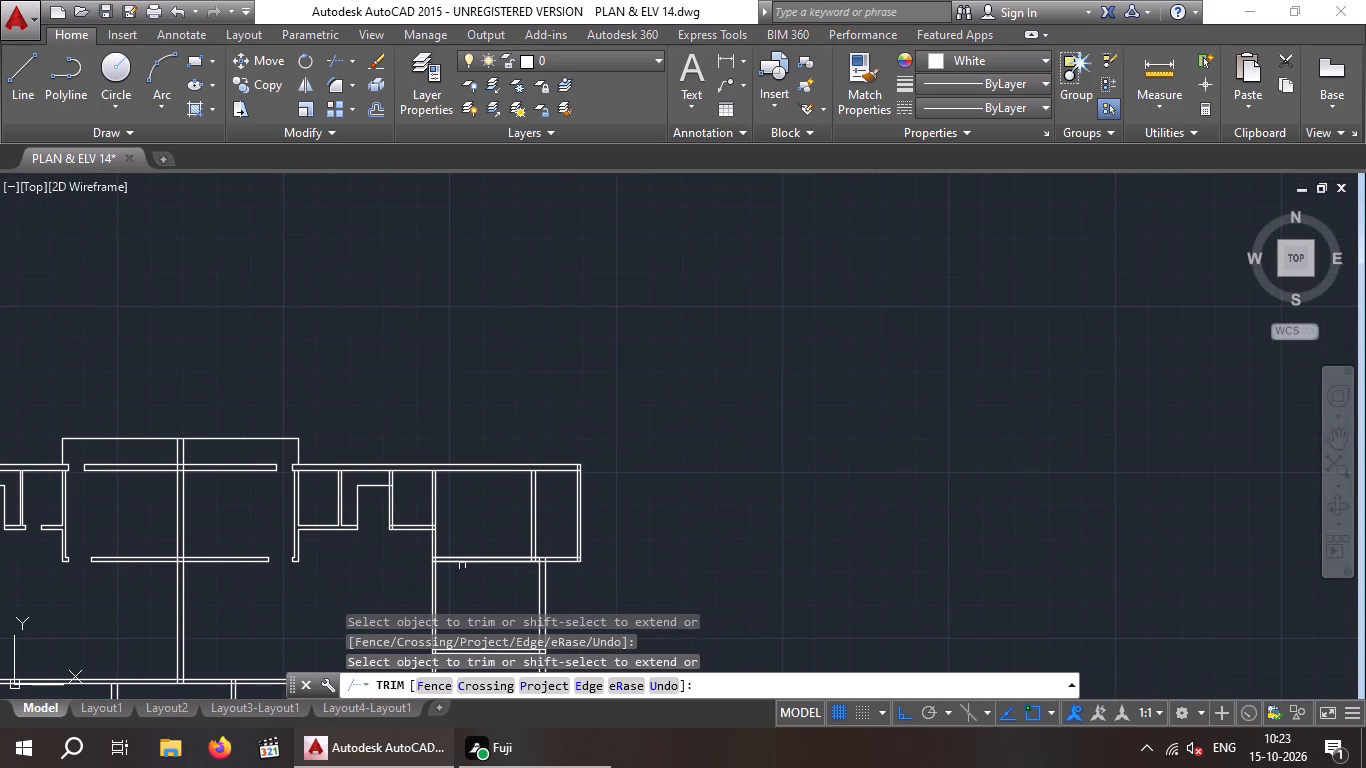
scroll(383, 533, "up", 5)
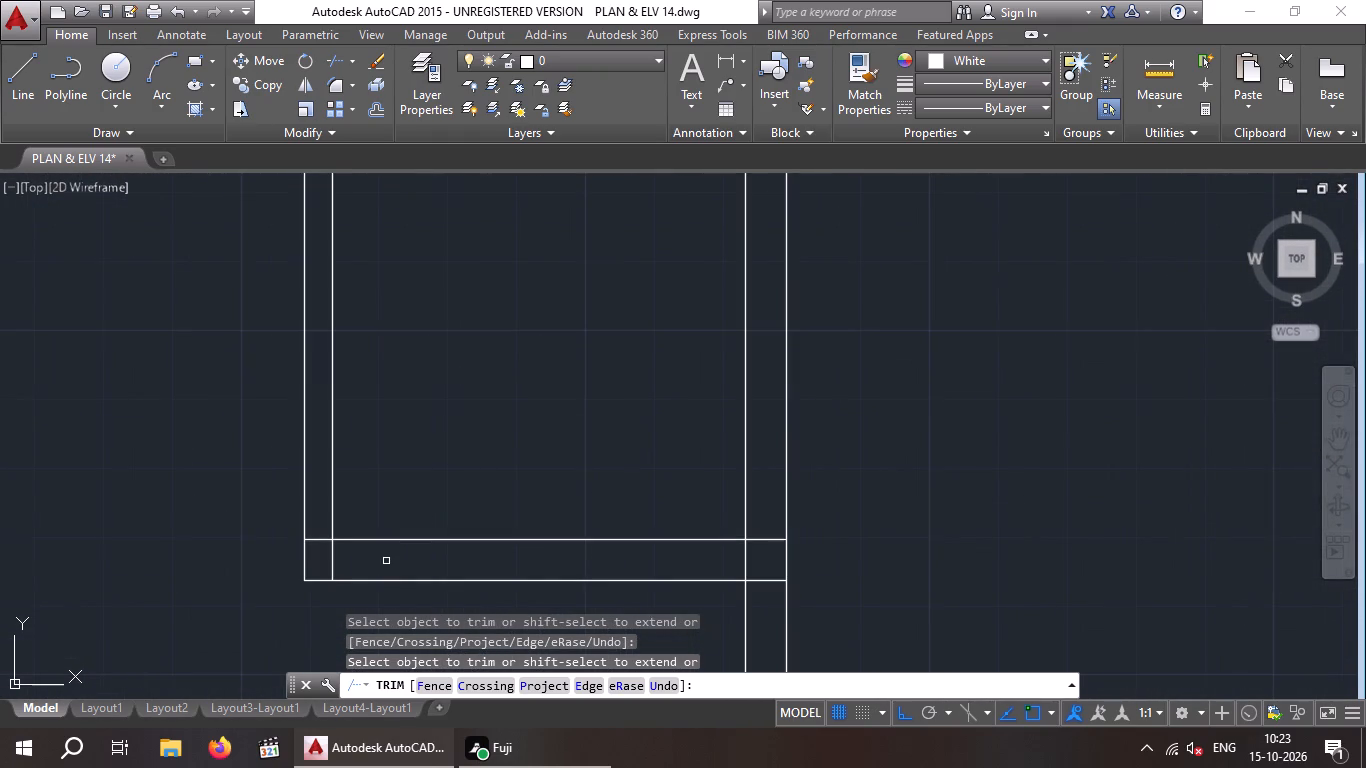
middle_click_drag(387, 561, 546, 498)
scroll(472, 498, "up", 1)
left_click_drag(527, 494, 491, 518)
left_click(481, 510)
left_click(482, 509)
left_click_drag(478, 446, 486, 484)
left_click(486, 484)
scroll(486, 484, "down", 4)
middle_click_drag(552, 528, 534, 521)
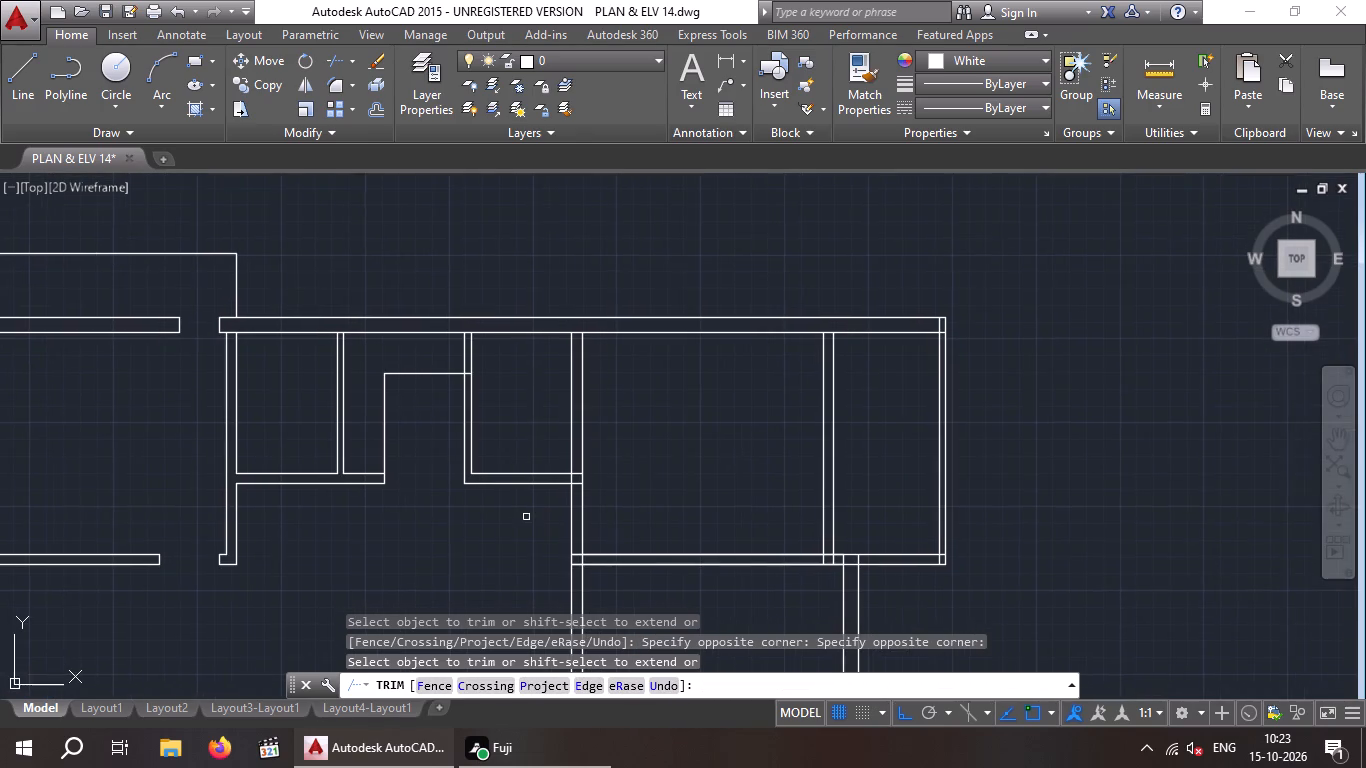
Draw a short line across the bottom wall of the small room left of the upper-right recess, continuing the partition's left face.
scroll(526, 517, "down", 2)
key("Escape")
key("Escape")
key("Escape")
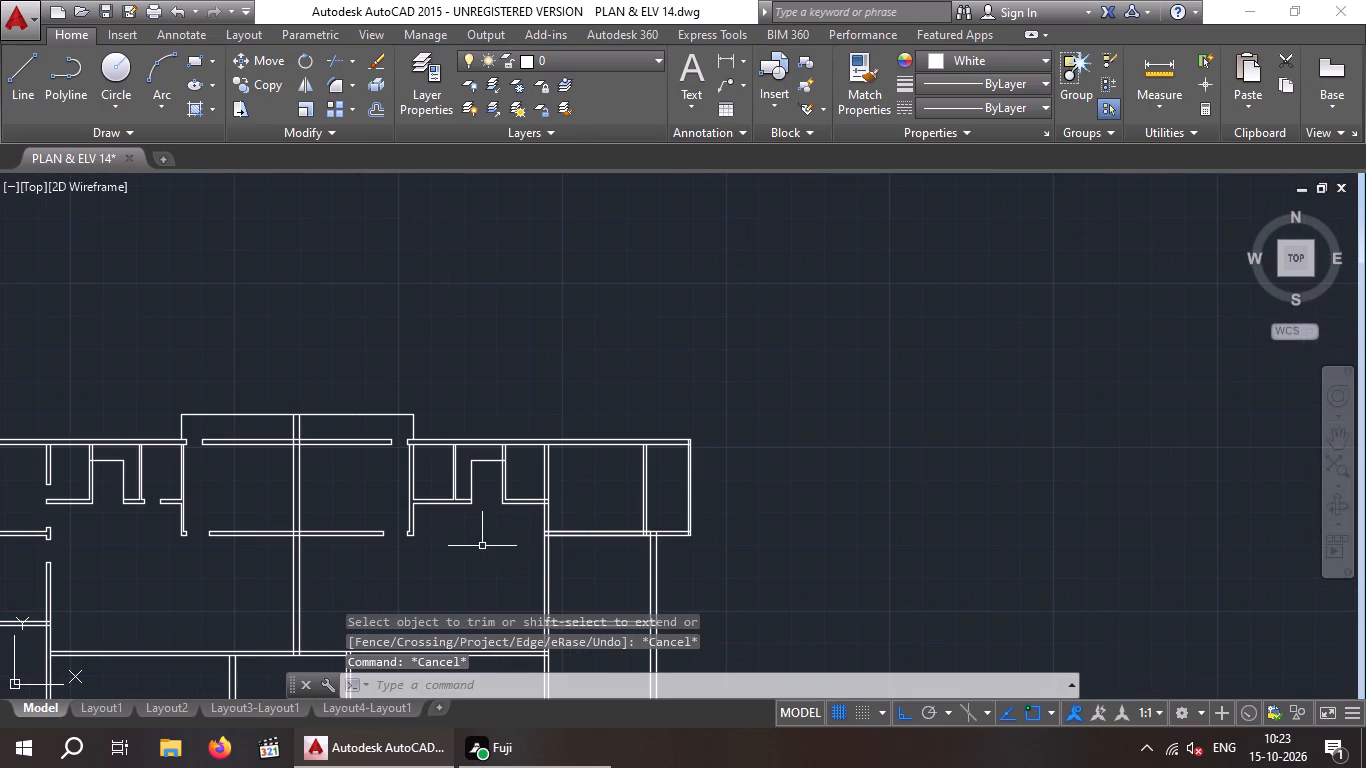
scroll(440, 497, "up", 3)
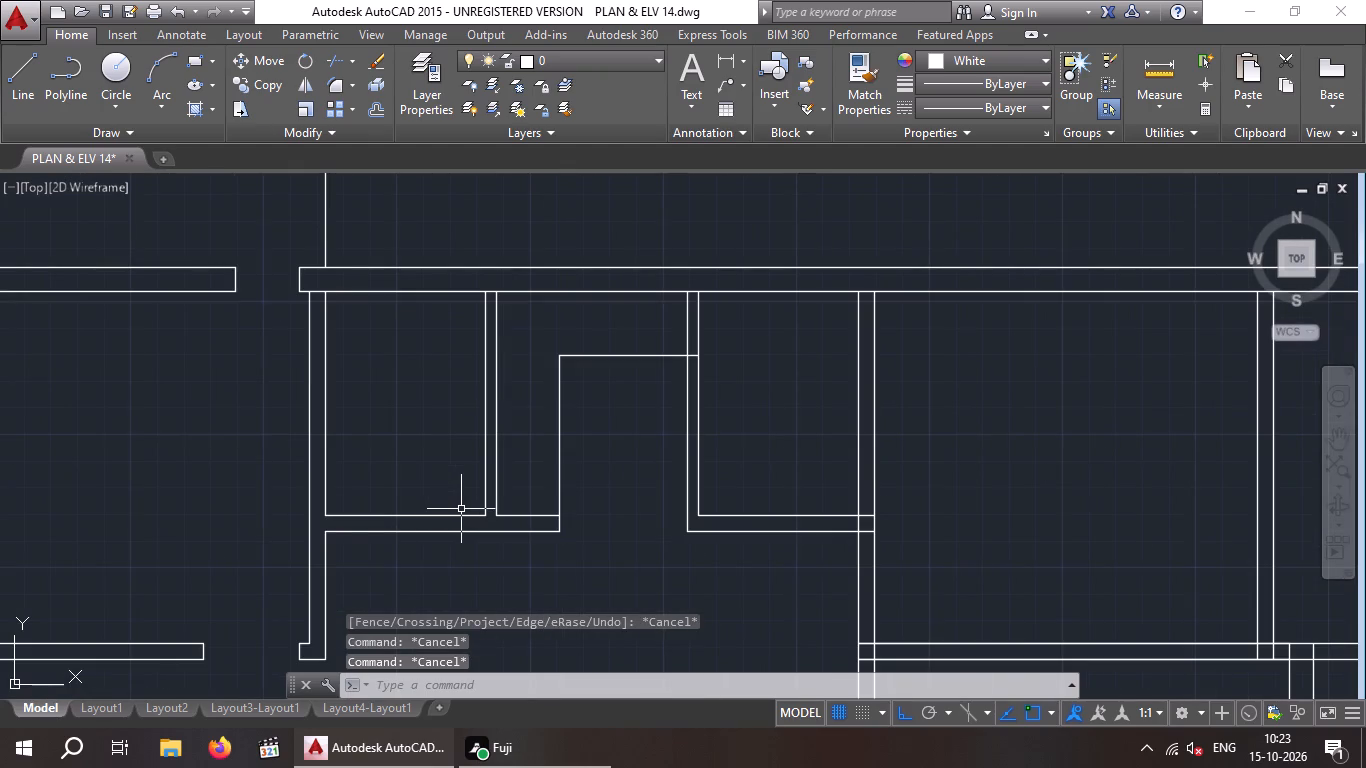
key("l")
key("Return")
scroll(480, 517, "up", 3)
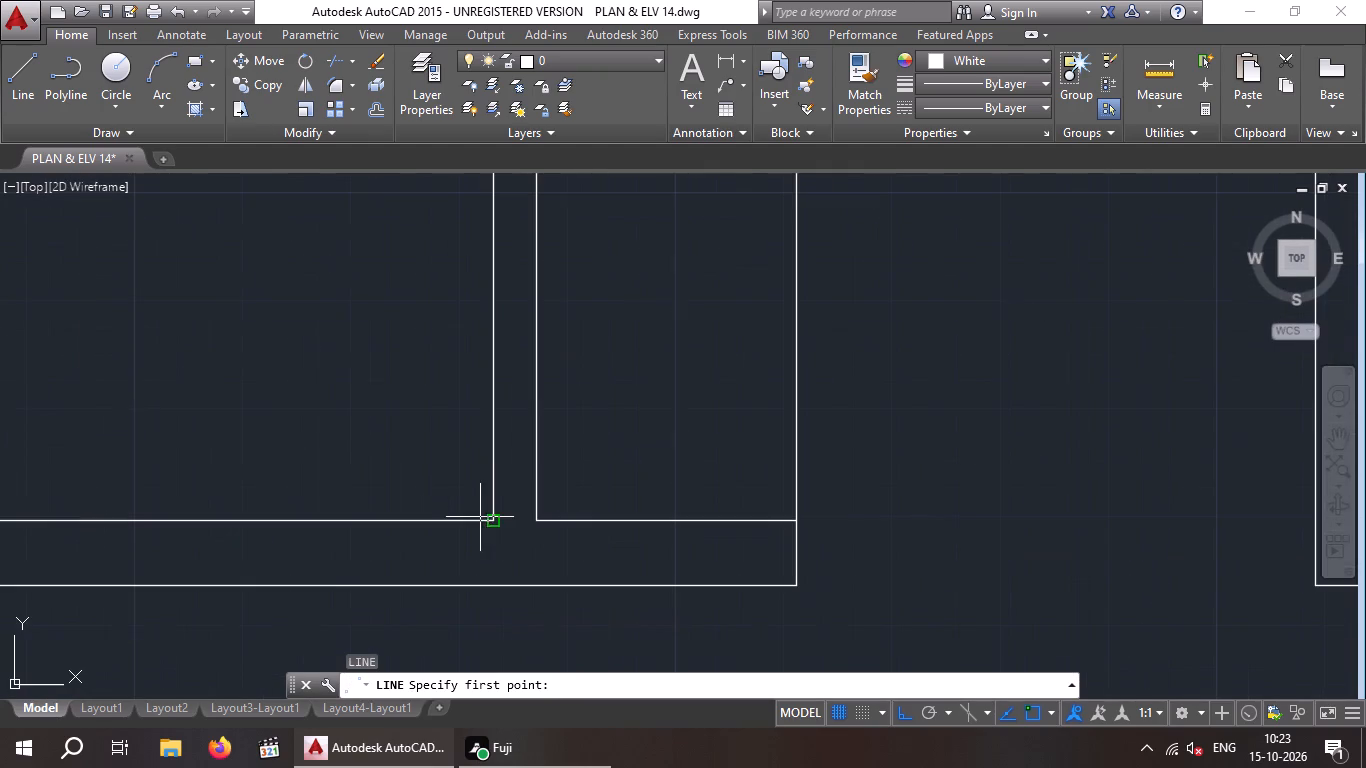
left_click(491, 520)
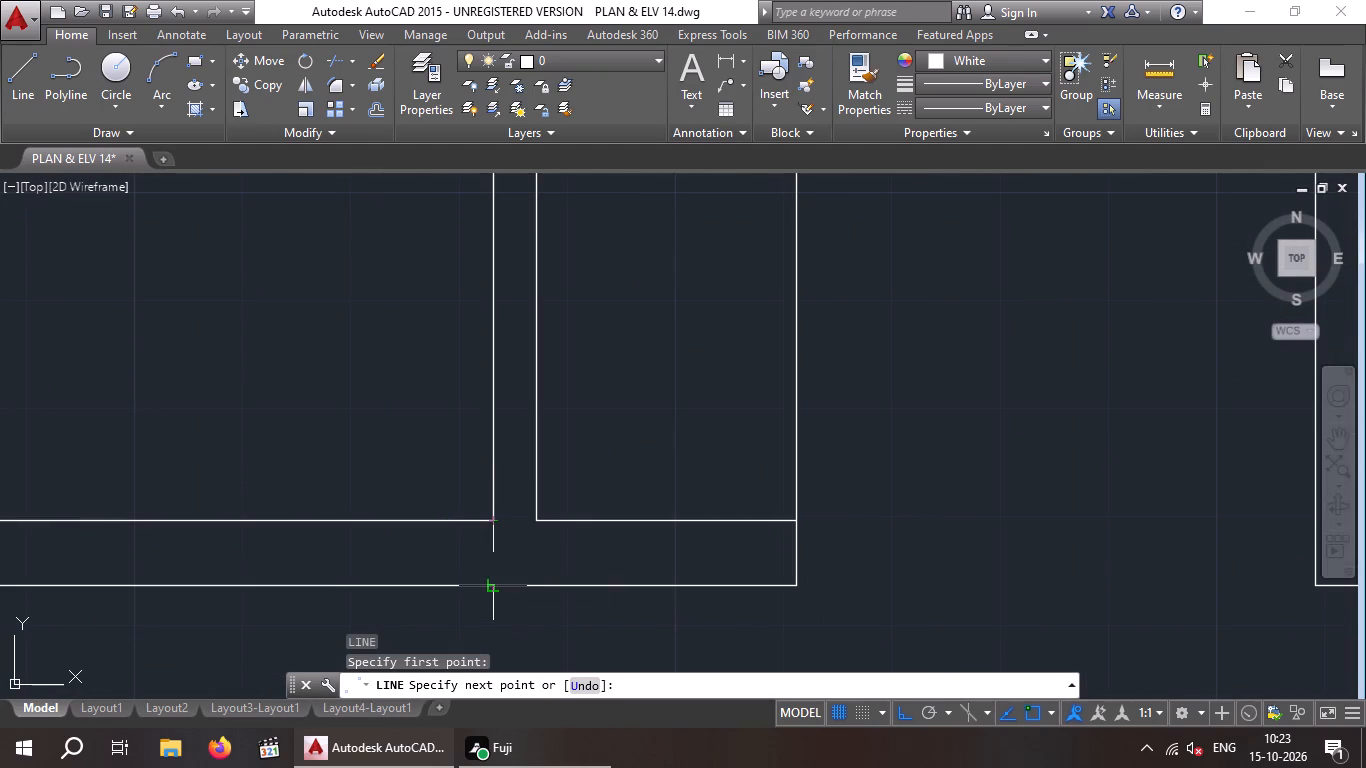
left_click(491, 589)
key("Escape")
key("Escape")
Offset that short line 4" to the left, into the small room's bottom wall, as the first door jamb.
key("o")
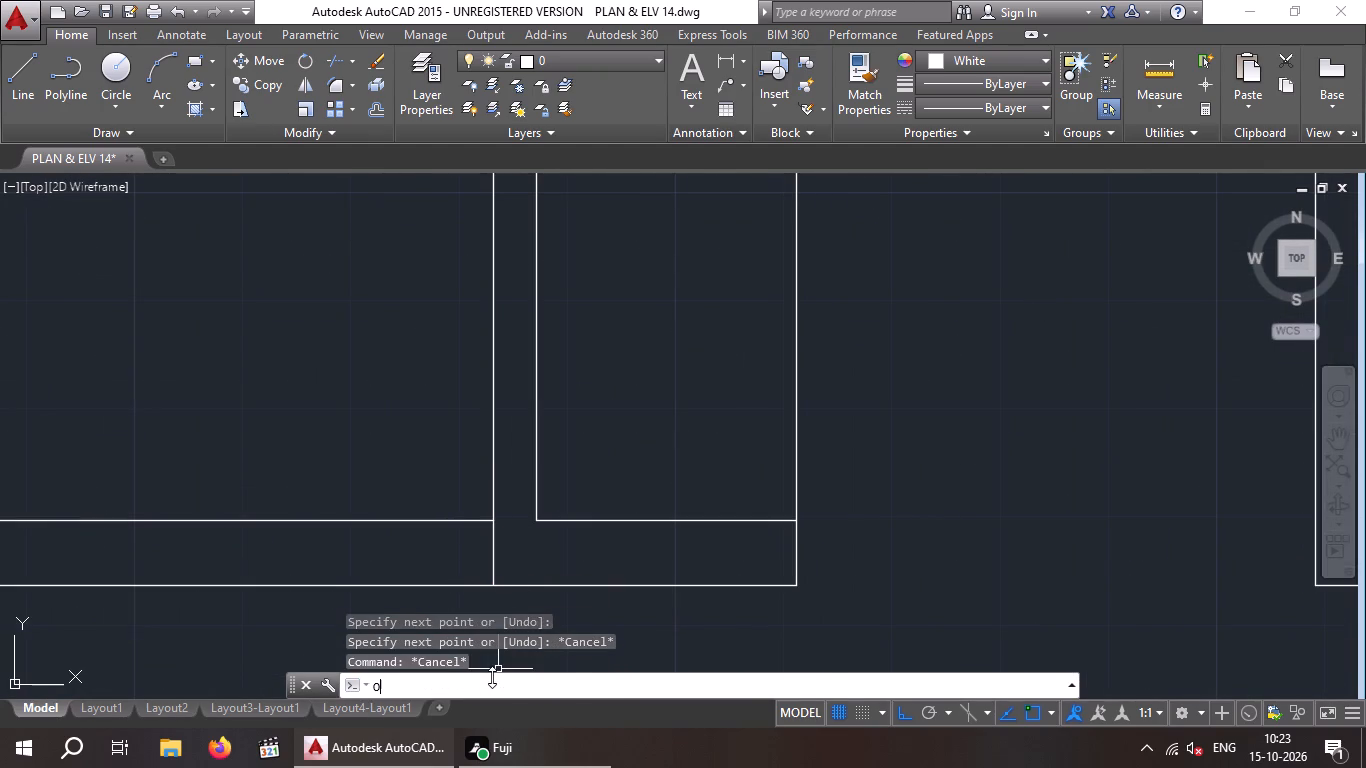
key("Return")
key("4")
key("shift+quotedbl")
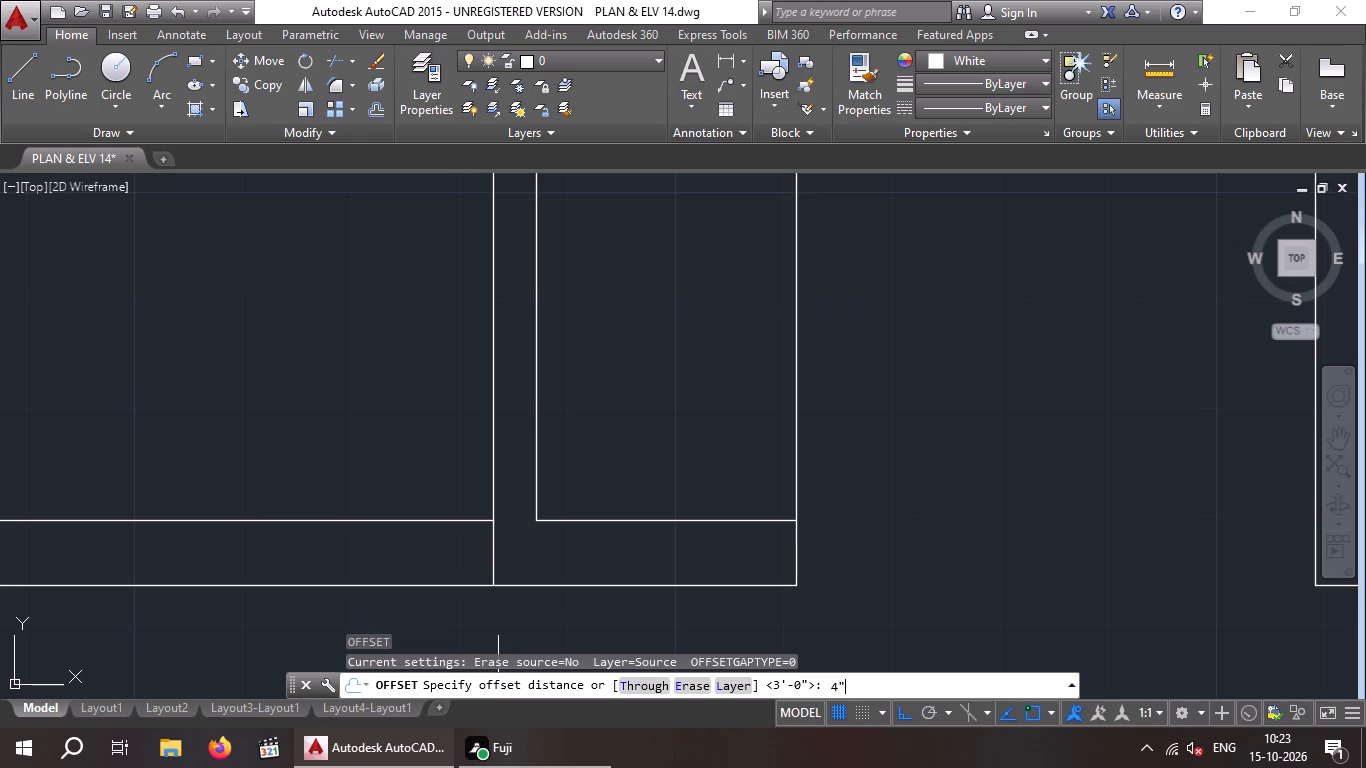
key("Return")
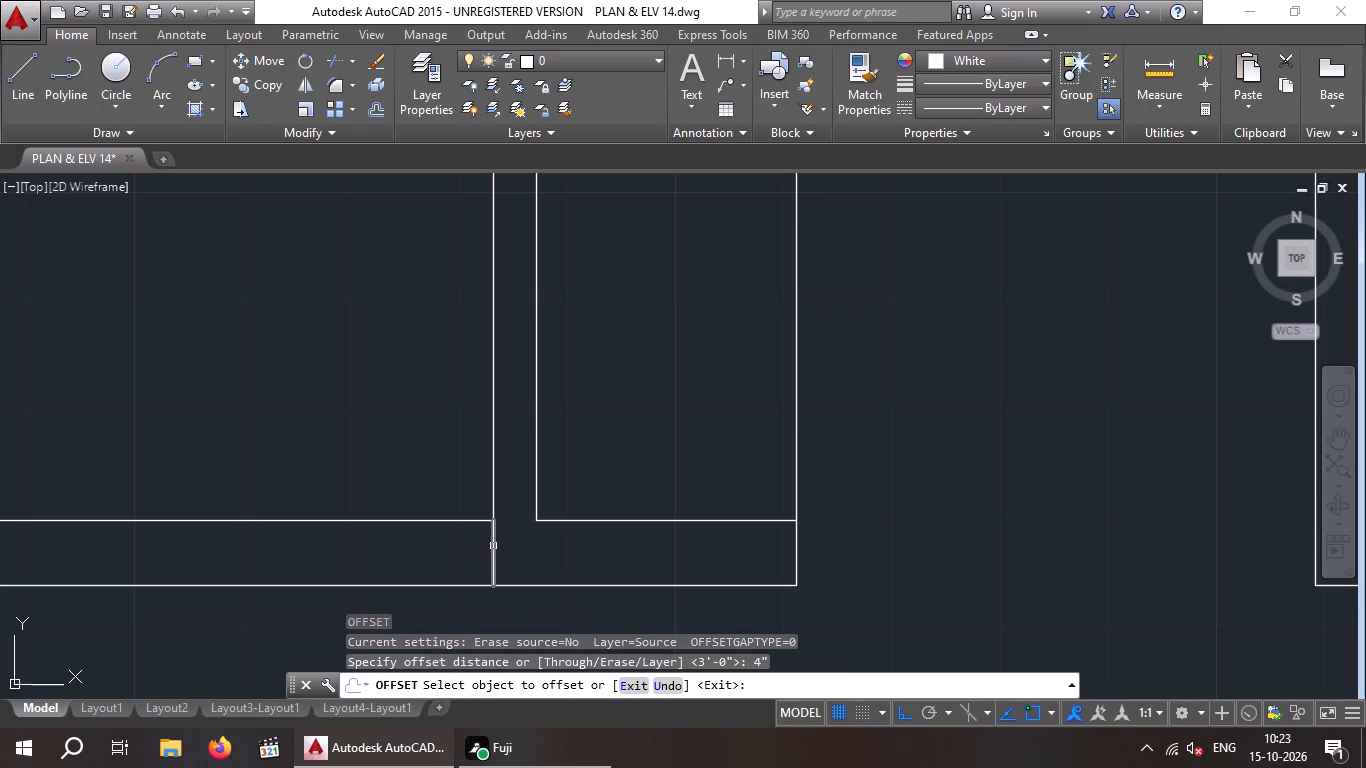
left_click_drag(493, 546, 457, 562)
left_click(397, 579)
scroll(401, 569, "down", 2)
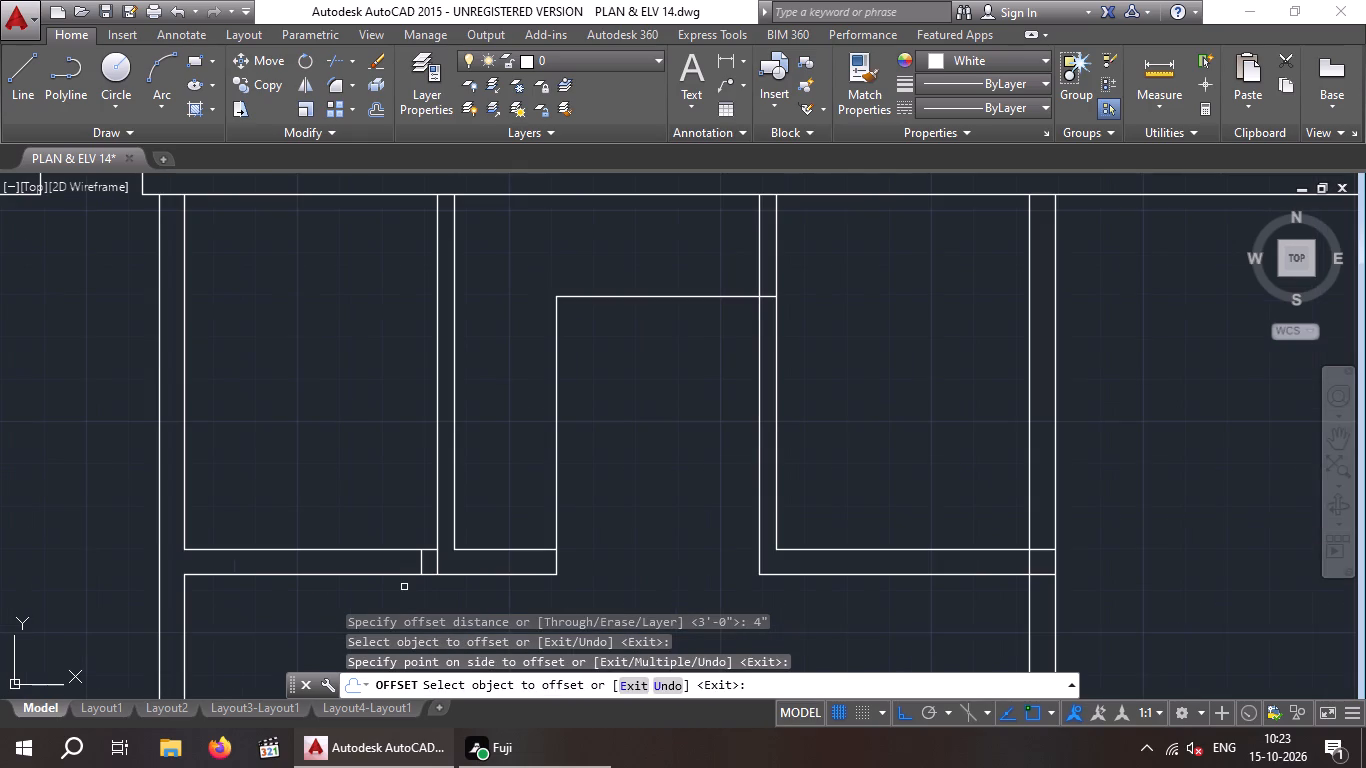
key("Escape")
key("Escape")
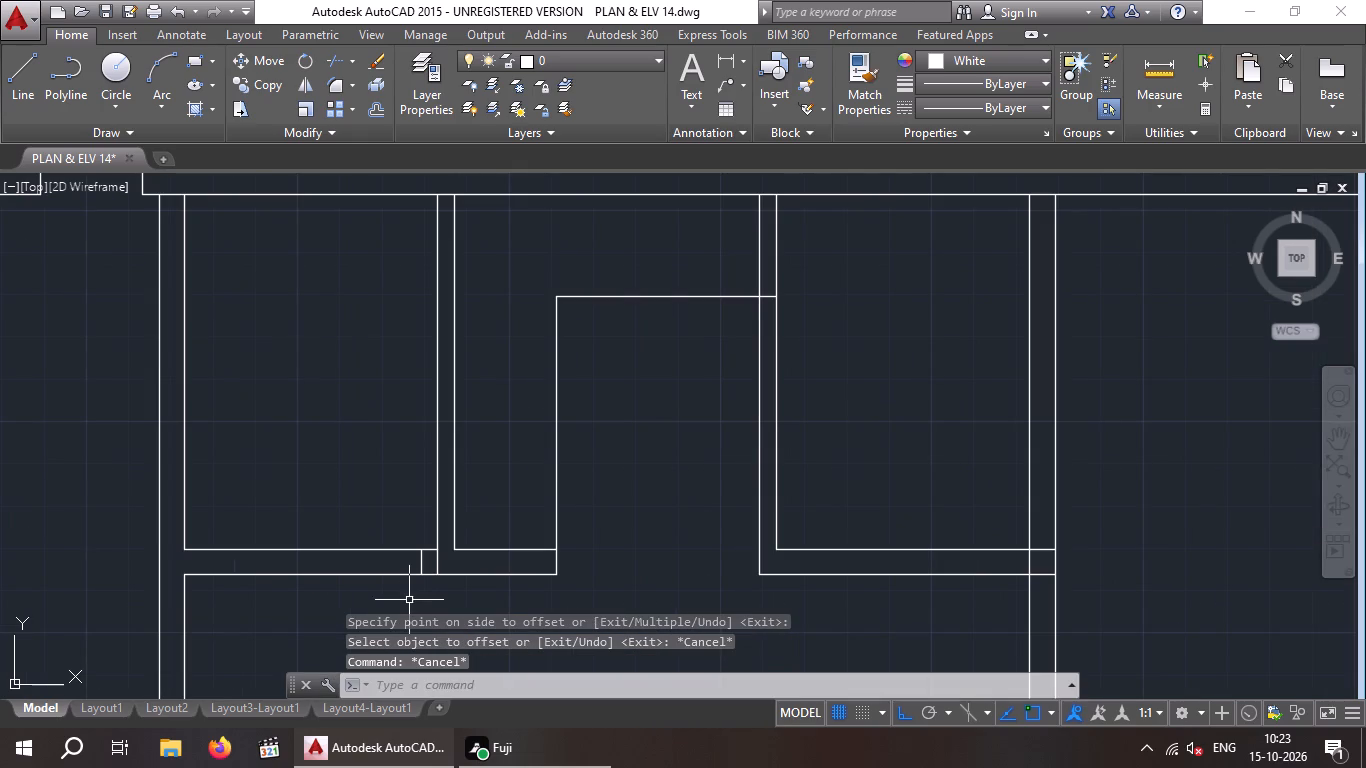
Offset the new jamb line 2' further left along the small room's bottom wall to mark the other door jamb.
key("o")
key("Return")
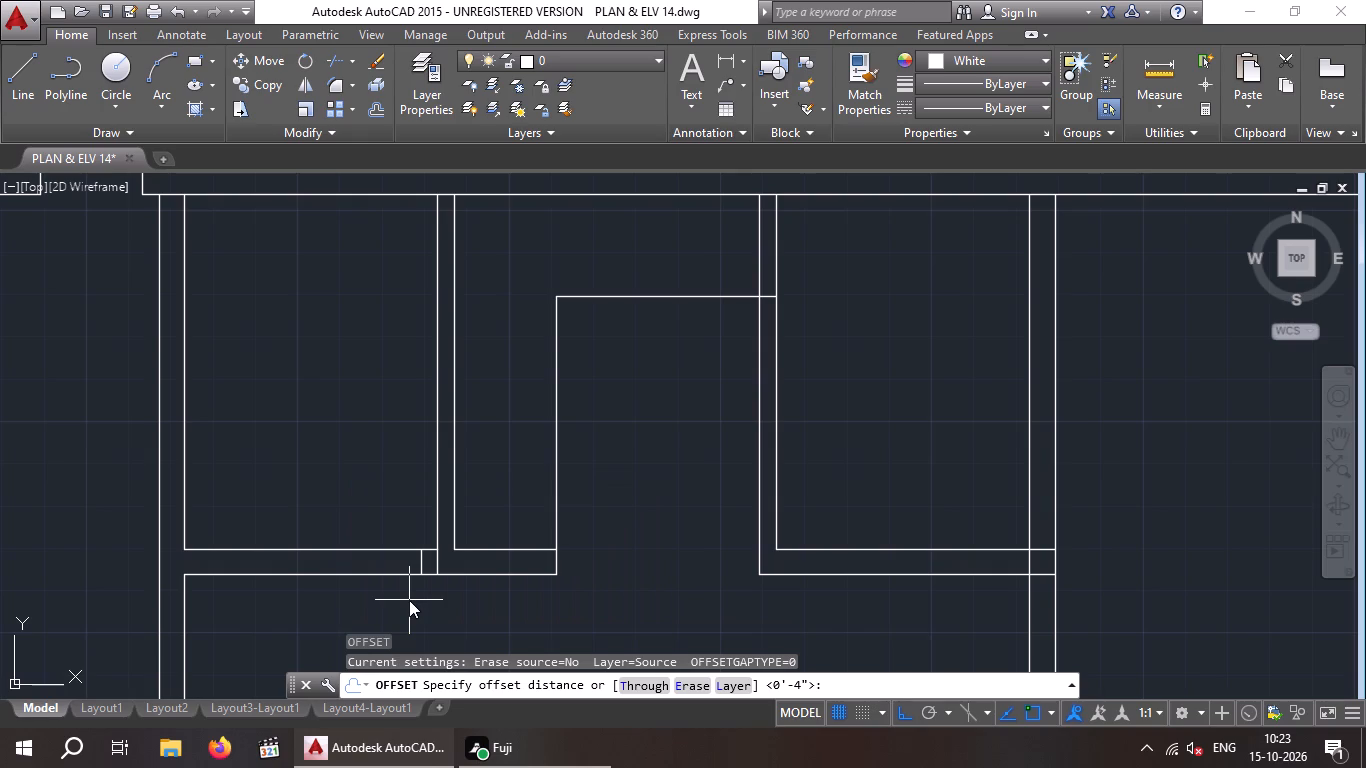
key("2")
key("apostrophe")
key("Return")
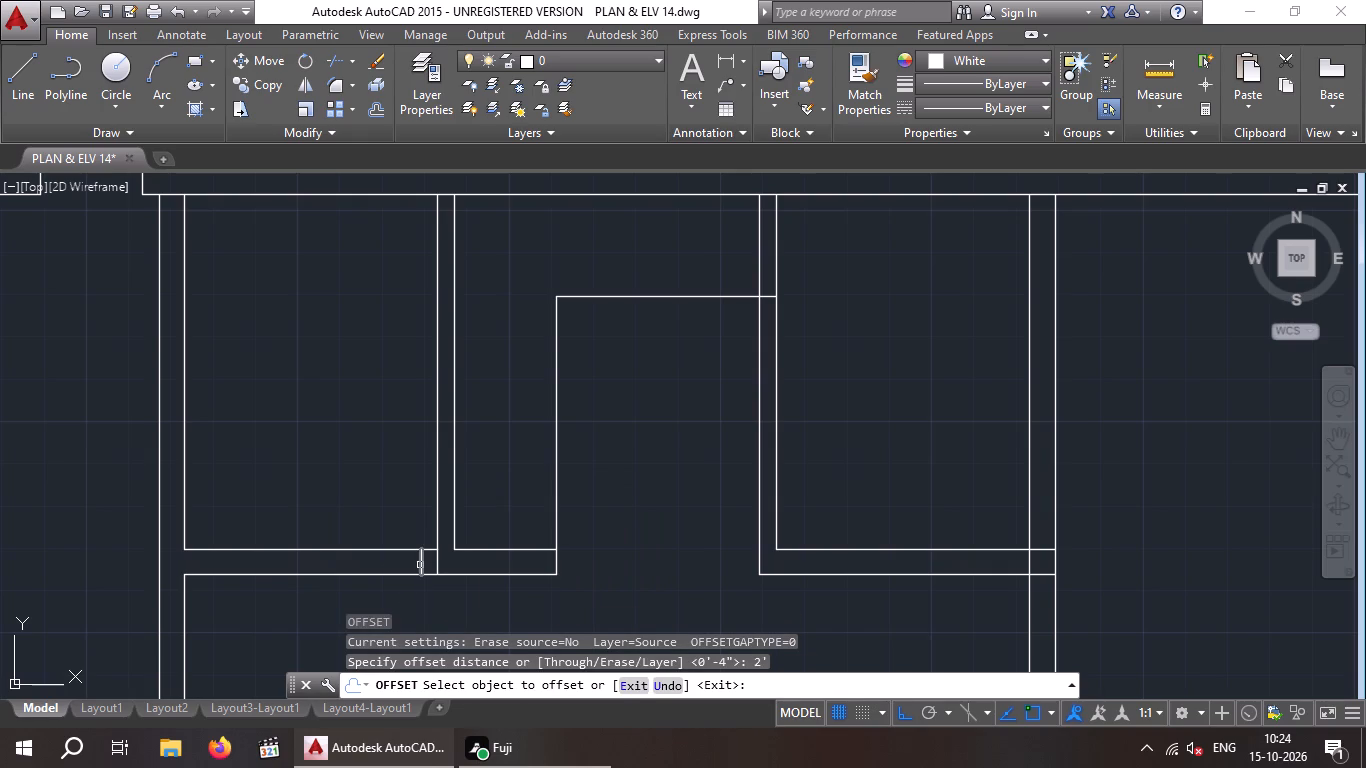
left_click(420, 565)
left_click(304, 573)
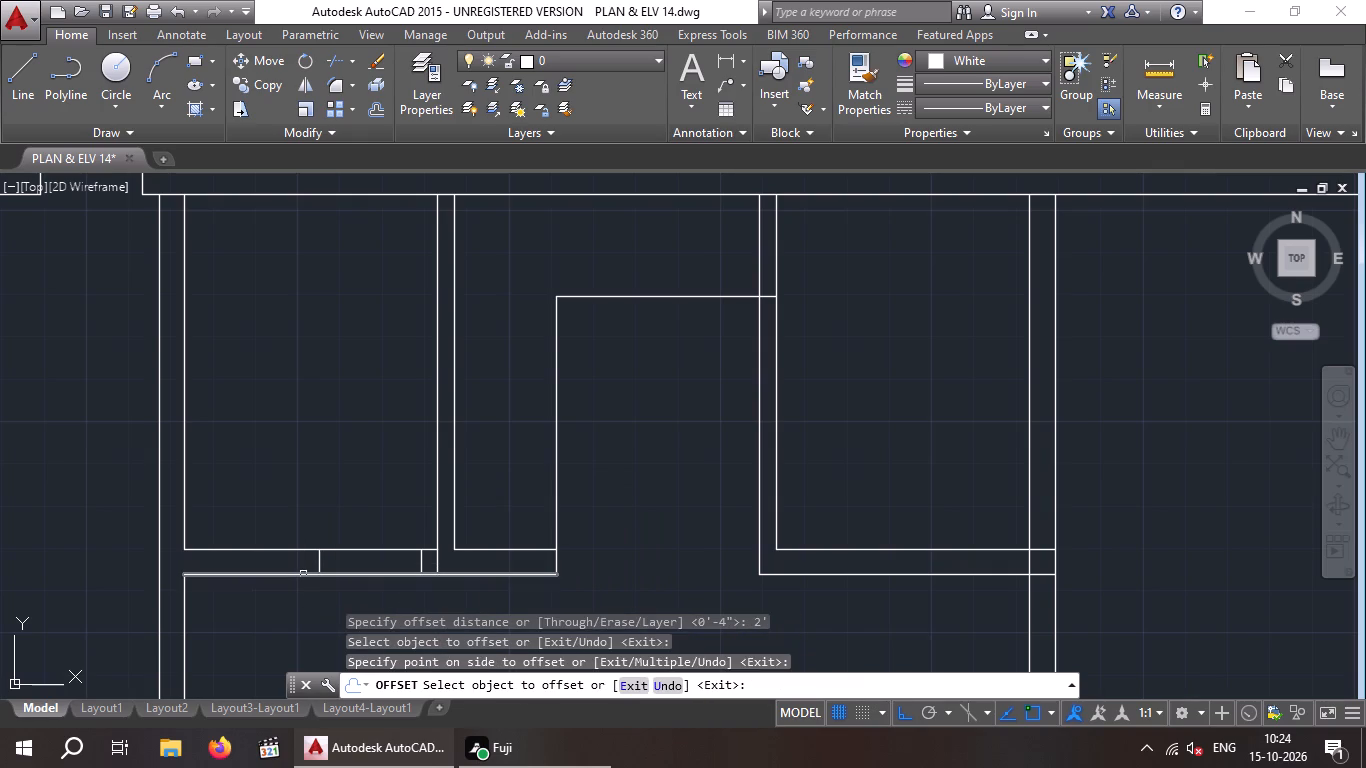
key("Escape")
key("Escape")
Delete the short reference line below the partition's left face.
scroll(429, 584, "up", 3)
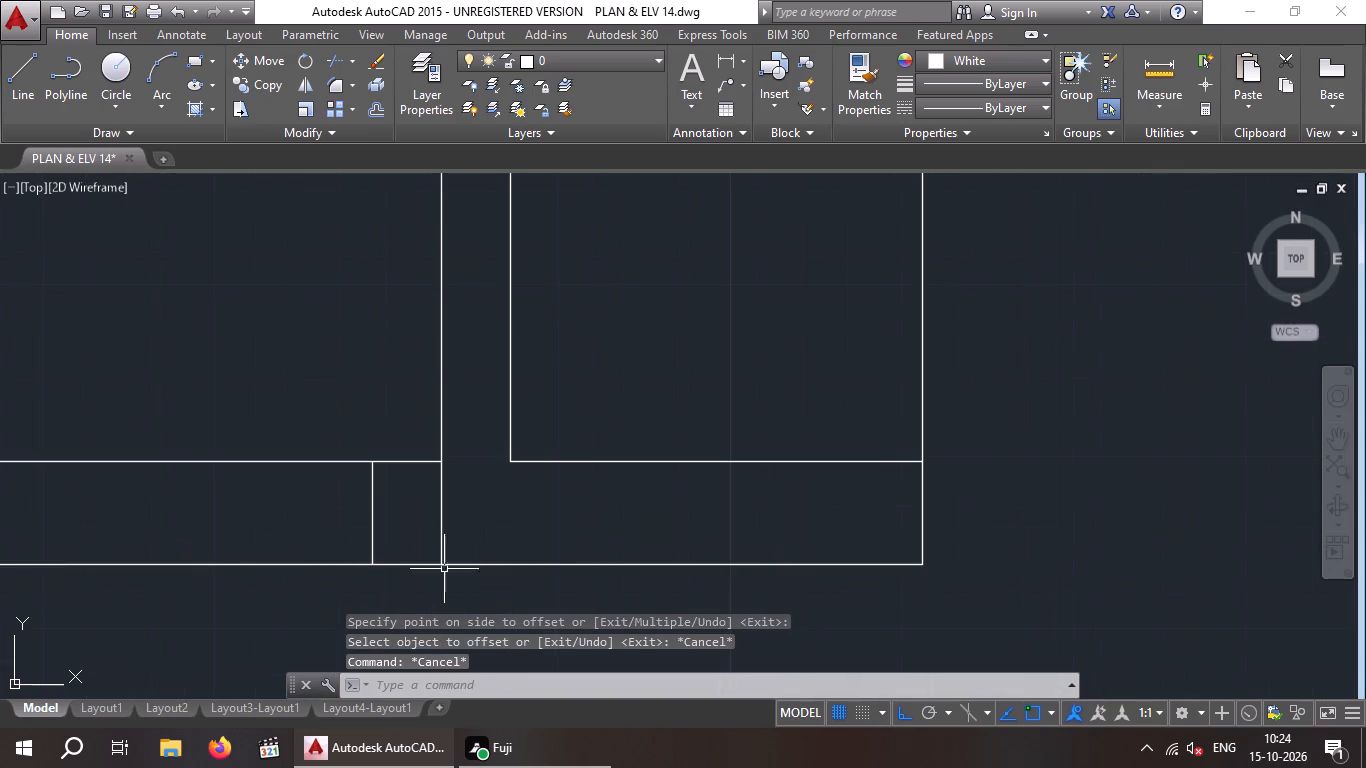
left_click(442, 511)
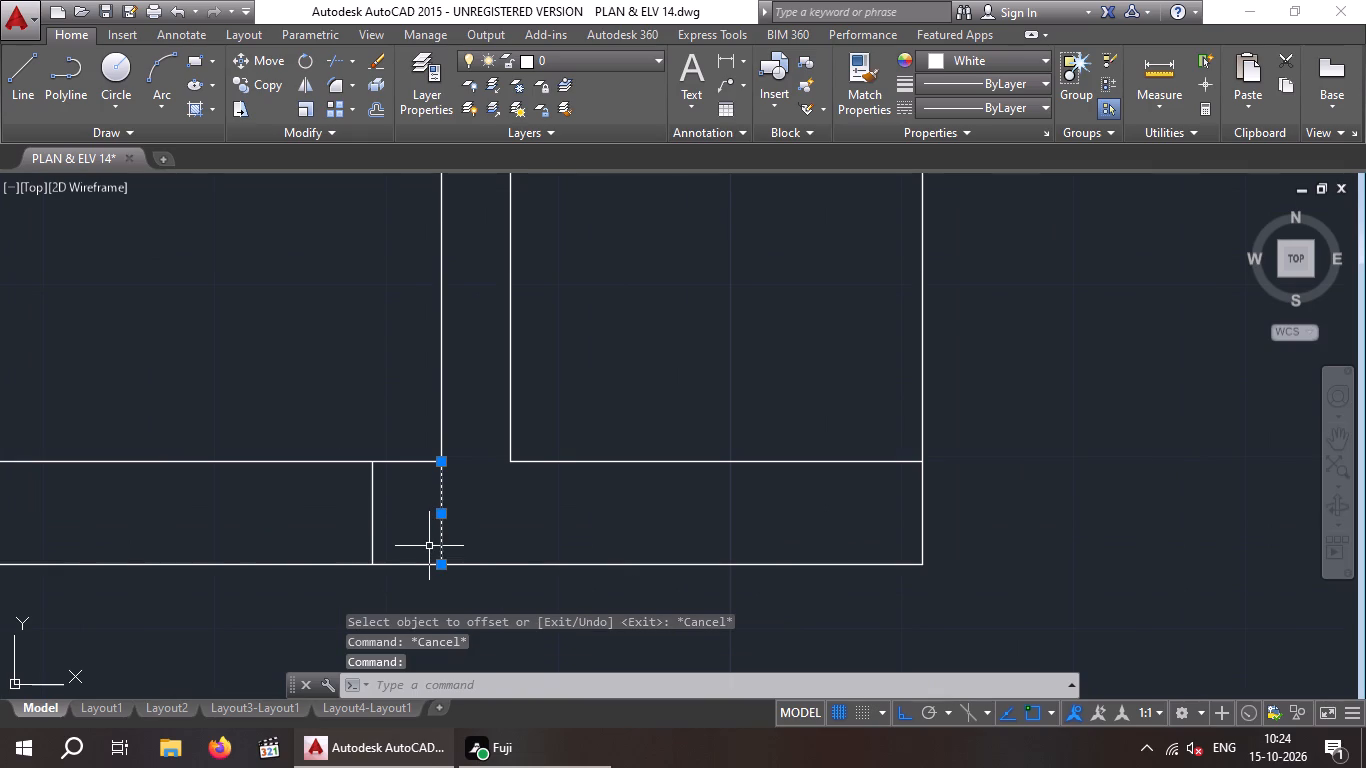
key("Delete")
scroll(428, 551, "down", 2)
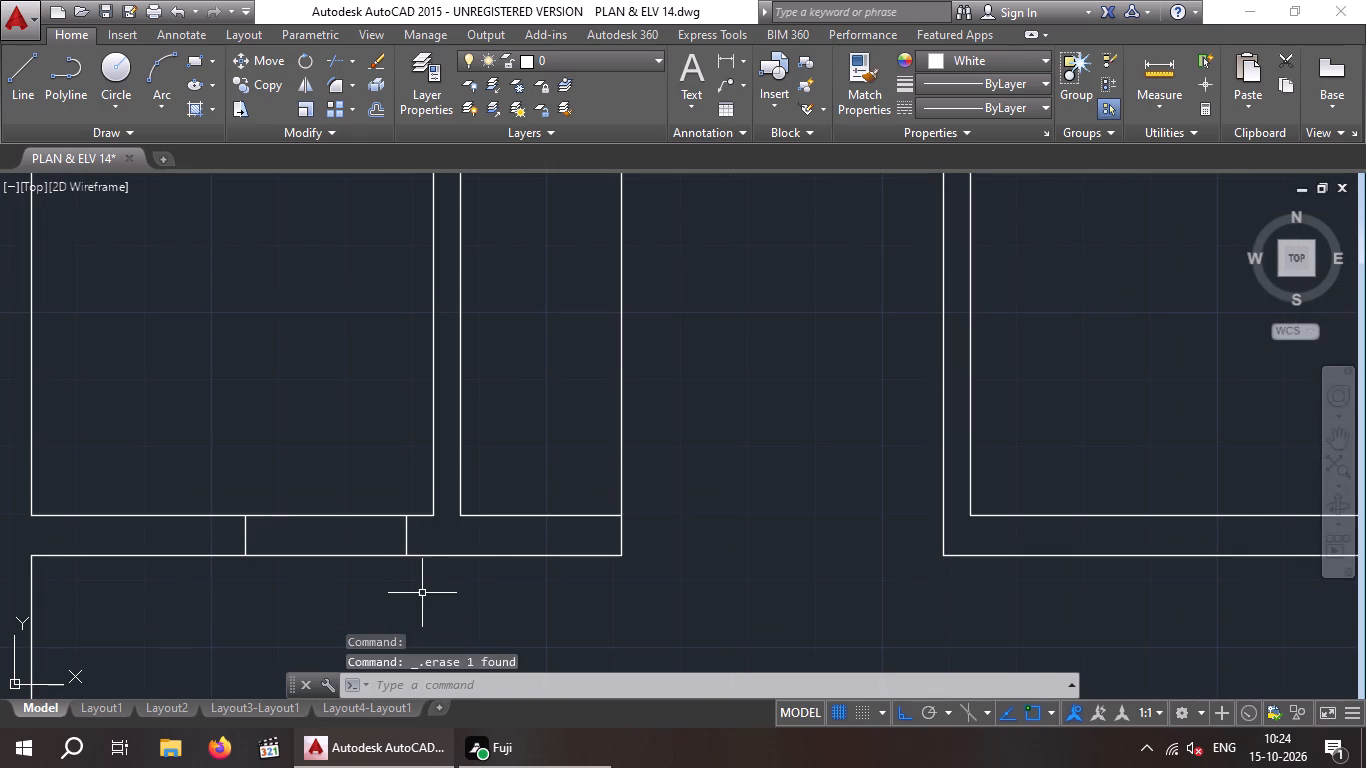
Trim both bottom wall lines between the two jamb lines to open the small room's doorway.
key("Escape")
key("Escape")
type("TR")
key("space")
key("space")
left_click(342, 596)
left_click(315, 453)
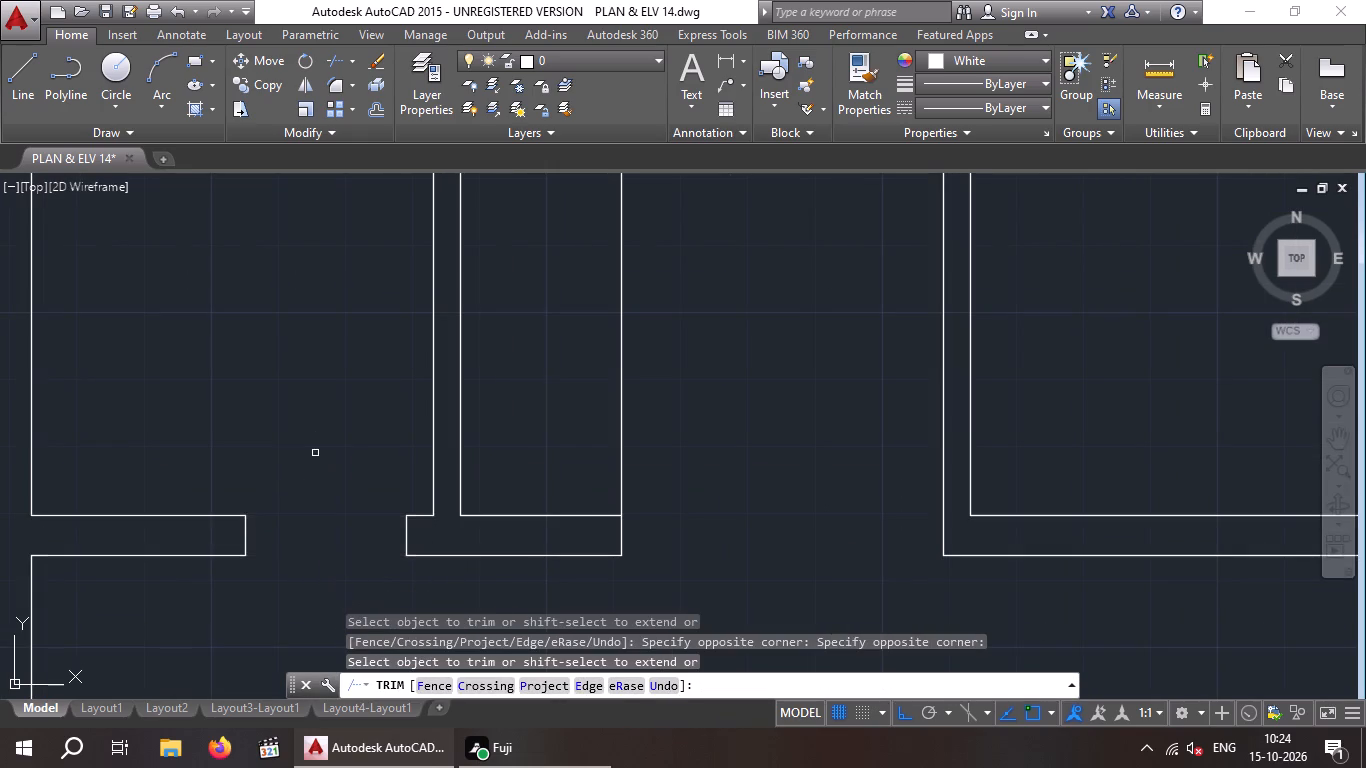
scroll(315, 453, "down", 5)
middle_click_drag(375, 504, 311, 598)
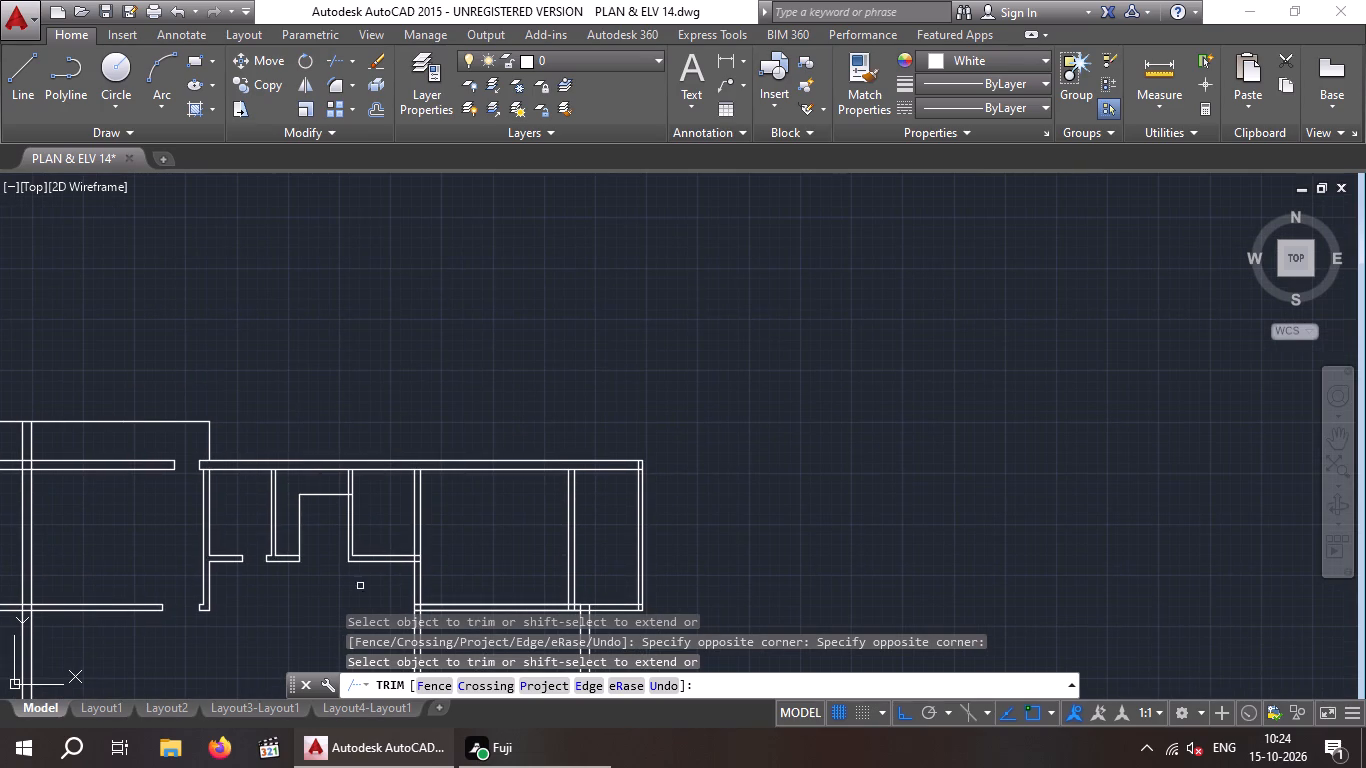
key("Escape")
key("Escape")
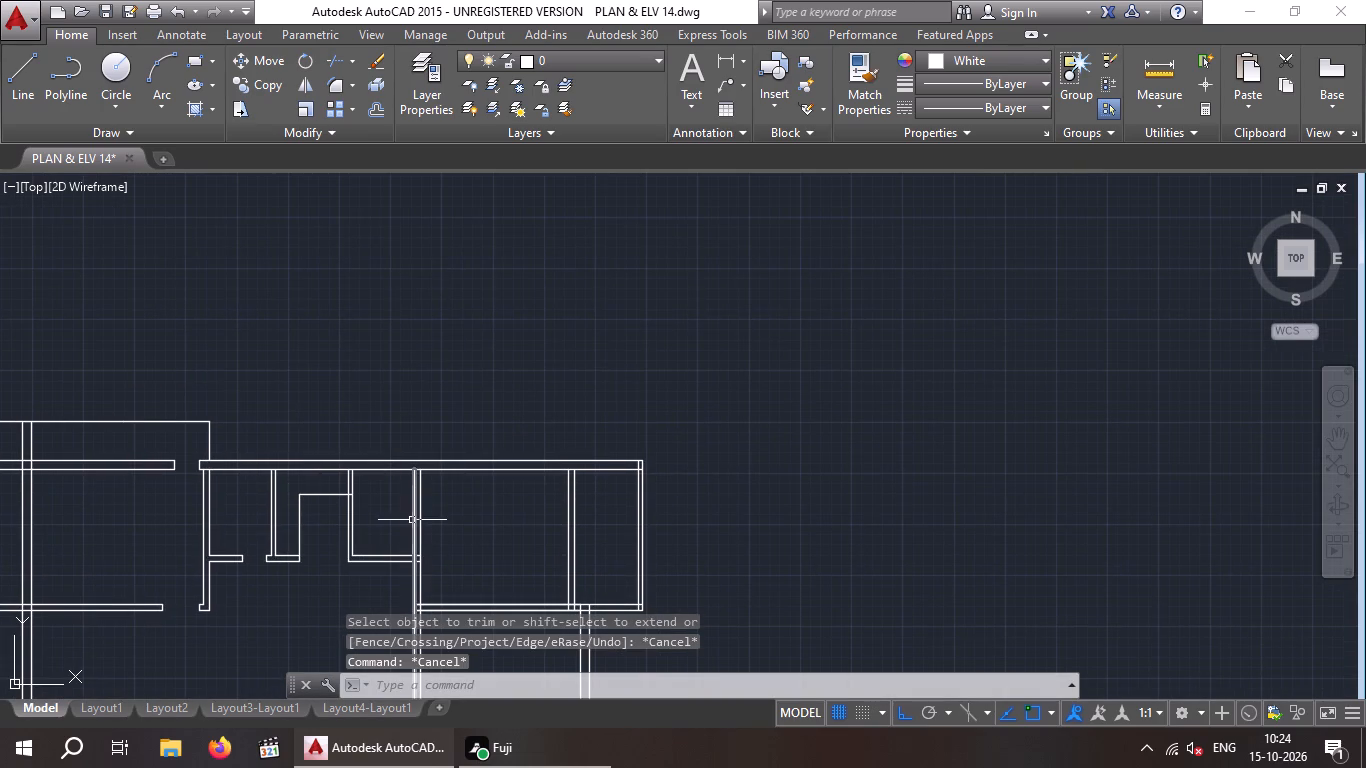
Offset the inner bottom wall line of the small room right of the upper-right recess 4" upward.
scroll(421, 562, "up", 4)
key("Escape")
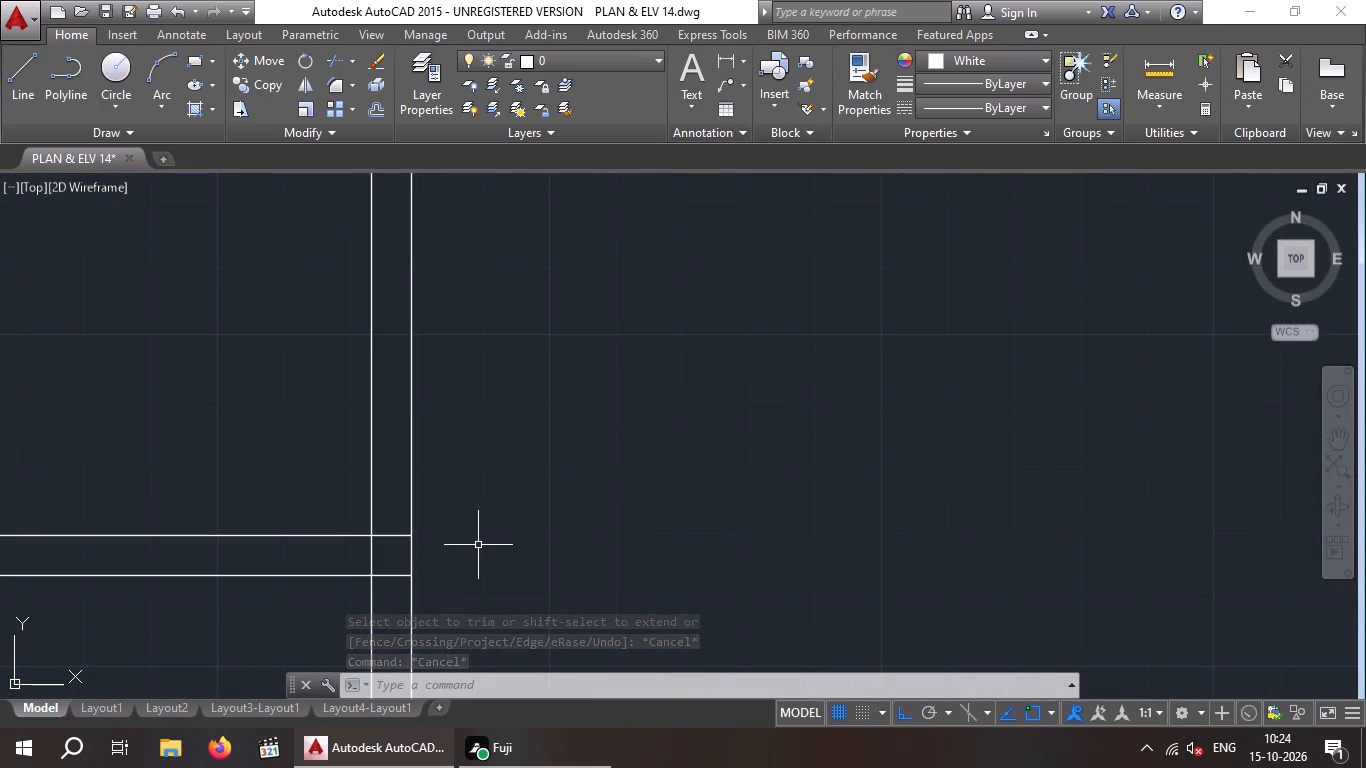
key("o")
key("Return")
key("4")
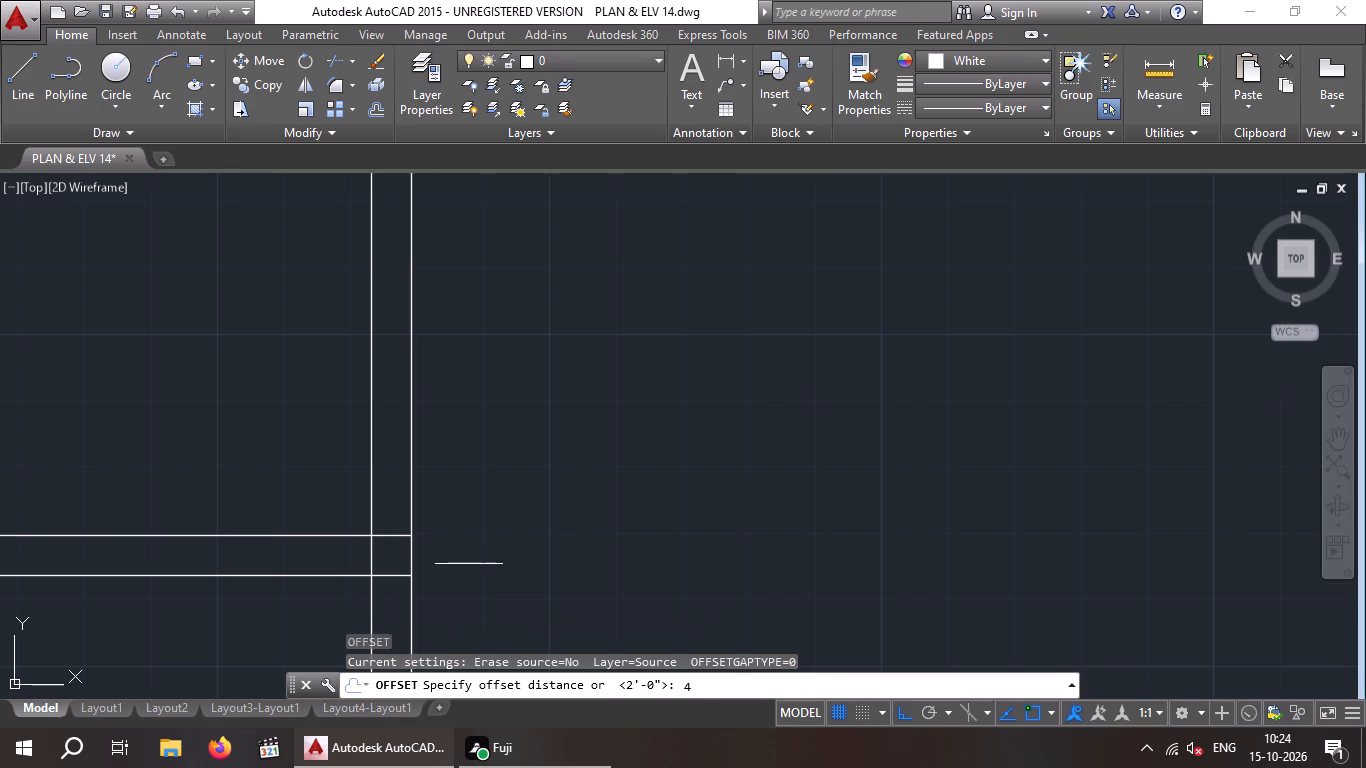
key("shift+quotedbl")
key("Return")
left_click(308, 538)
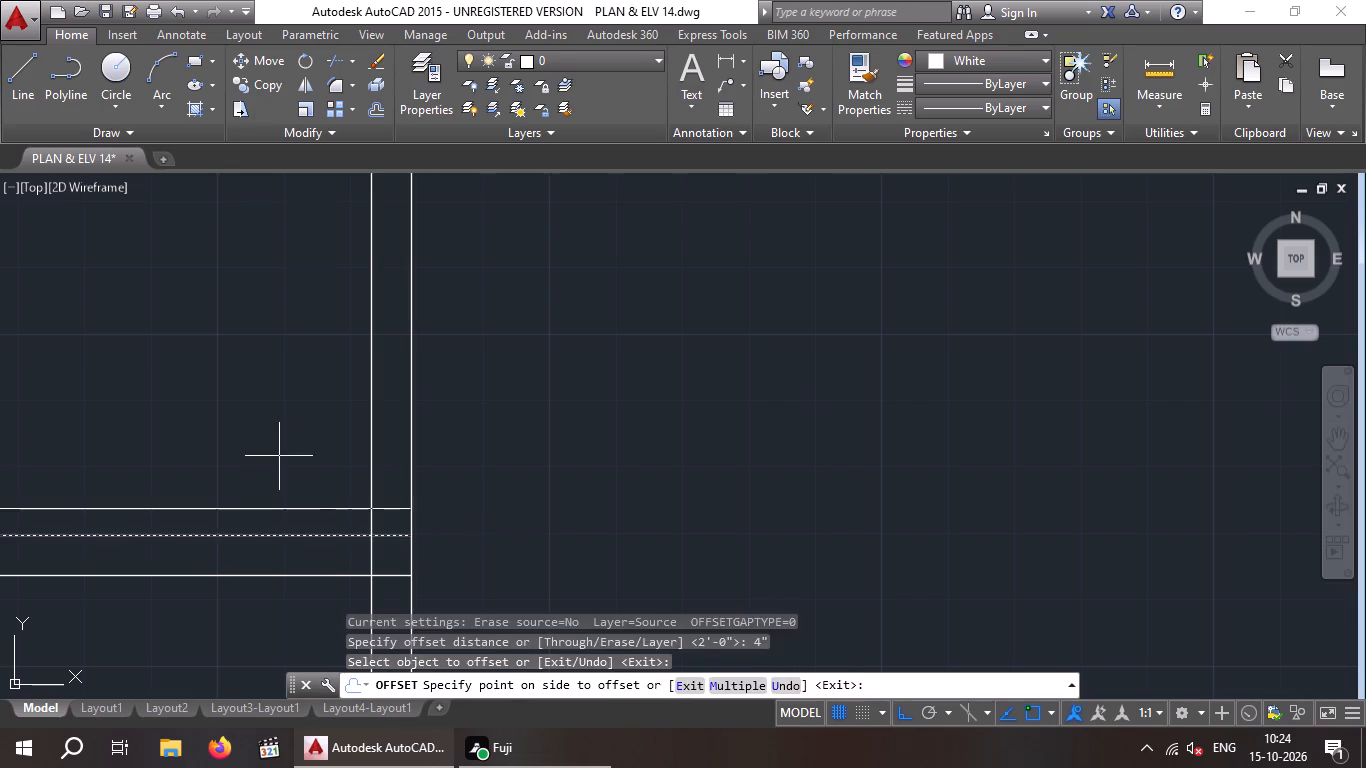
left_click(279, 456)
scroll(279, 456, "down", 3)
key("Escape")
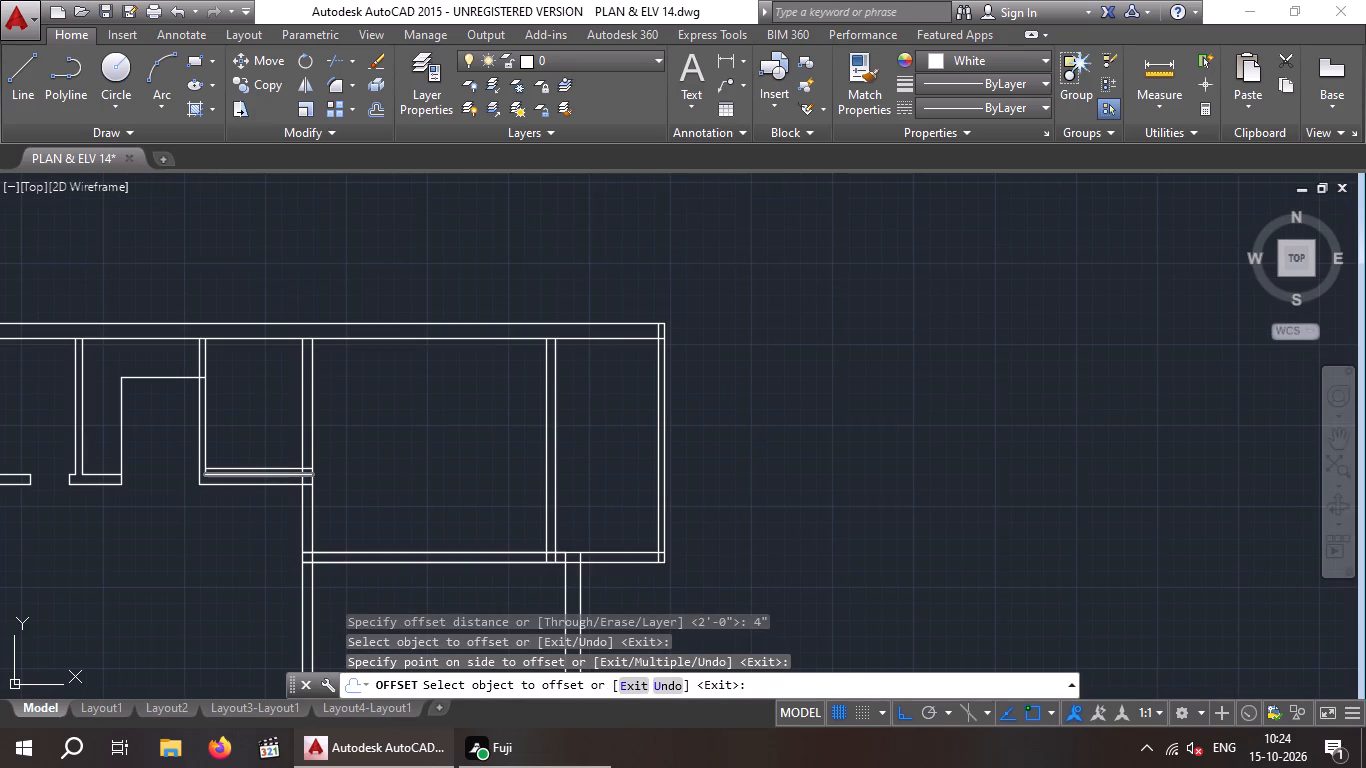
key("Escape")
Offset the new line 2' upward to mark the other jamb of the door in that room's right wall.
scroll(290, 466, "up", 2)
key("o")
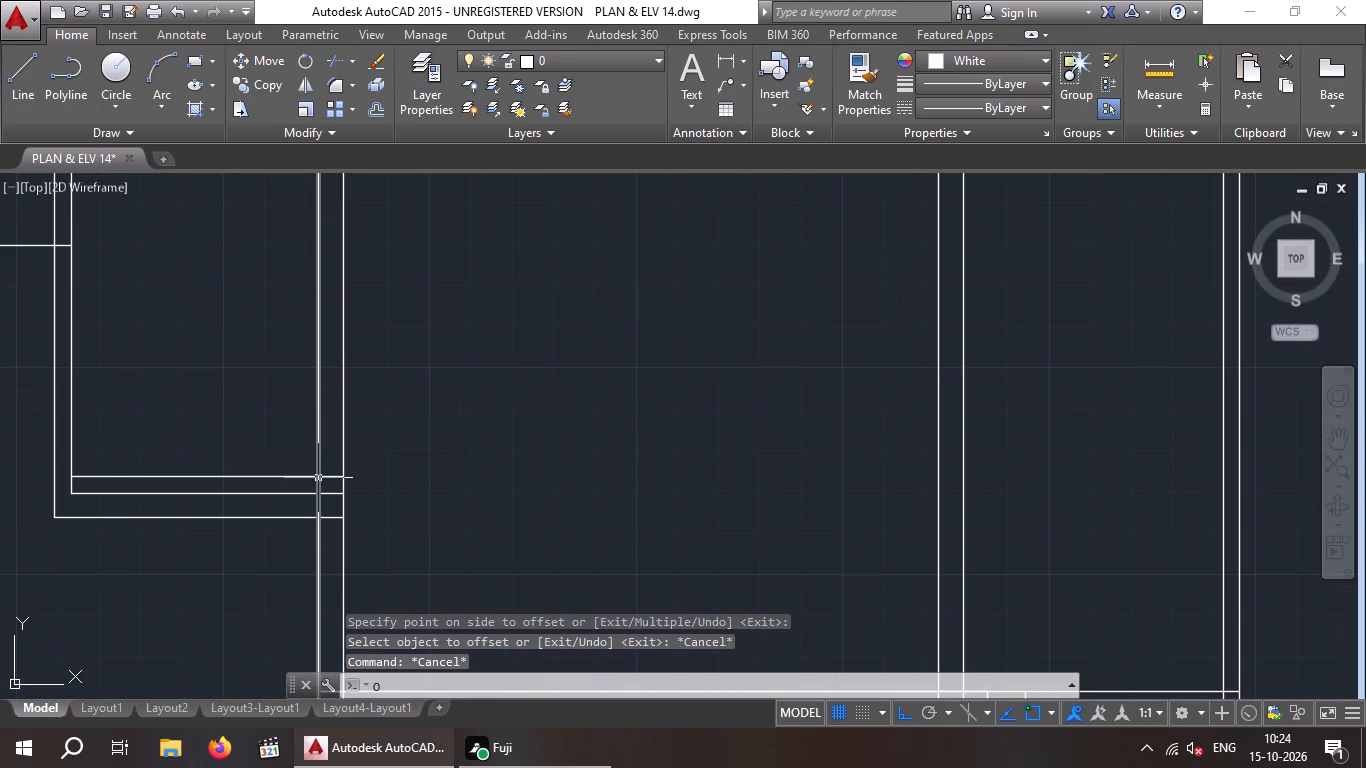
key("Return")
key("2")
key("apostrophe")
key("Return")
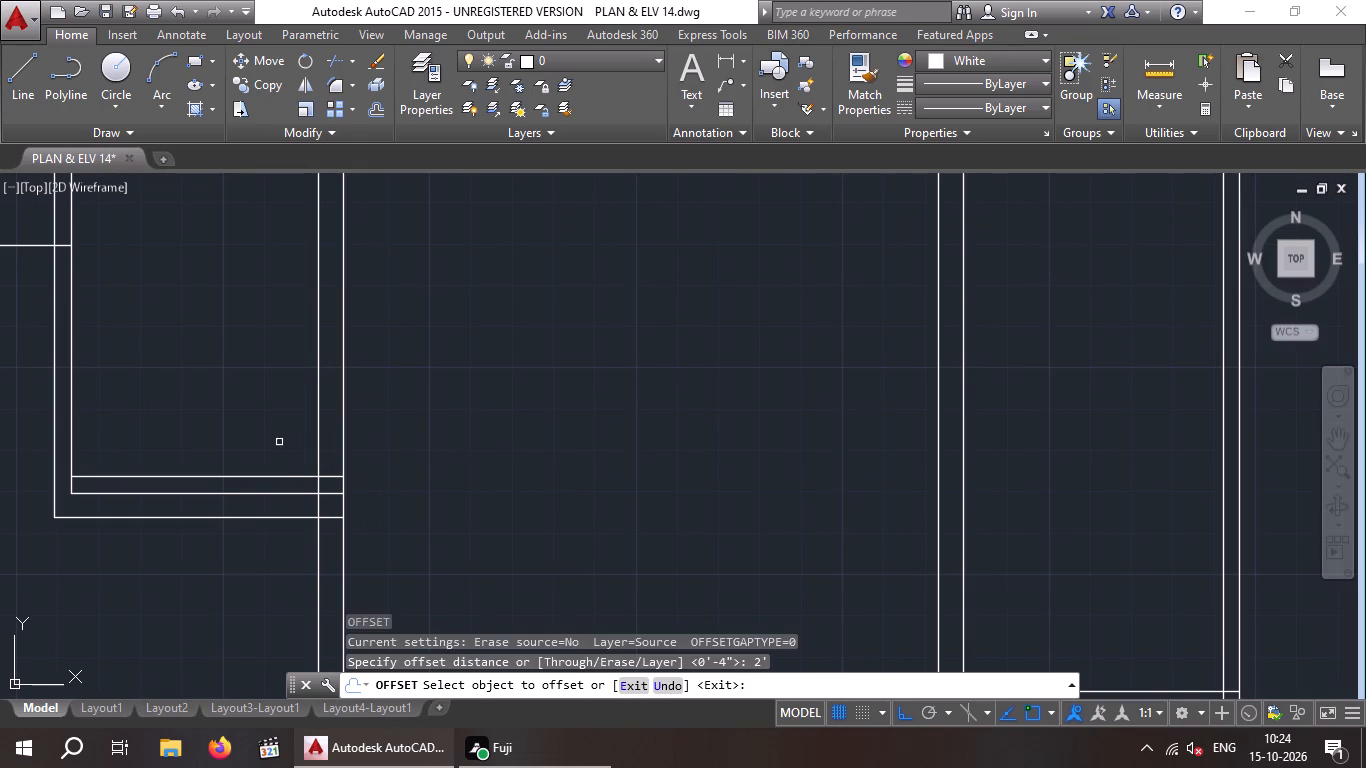
left_click(259, 478)
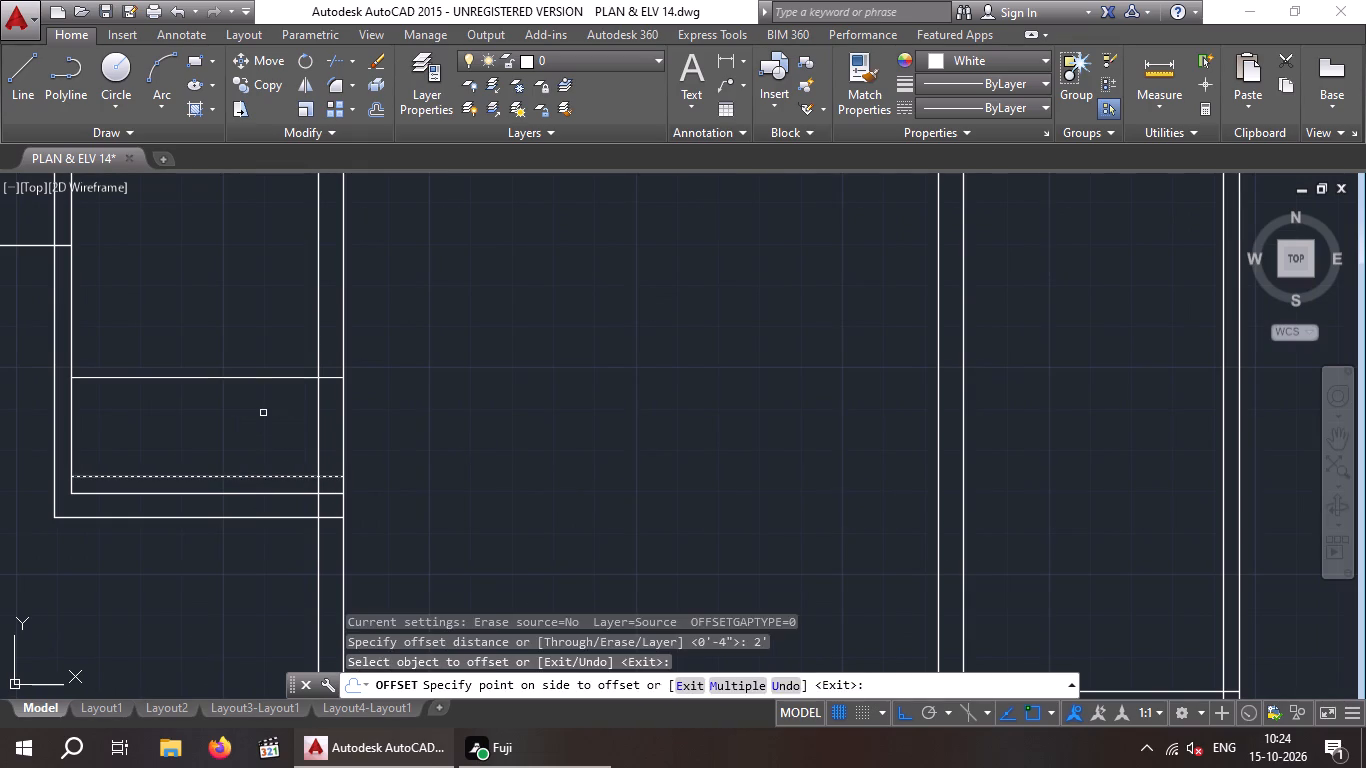
left_click(263, 413)
key("Escape")
key("Escape")
Trim the right wall between the two offset lines and remove their excess inside the room, leaving only the jambs.
key("t")
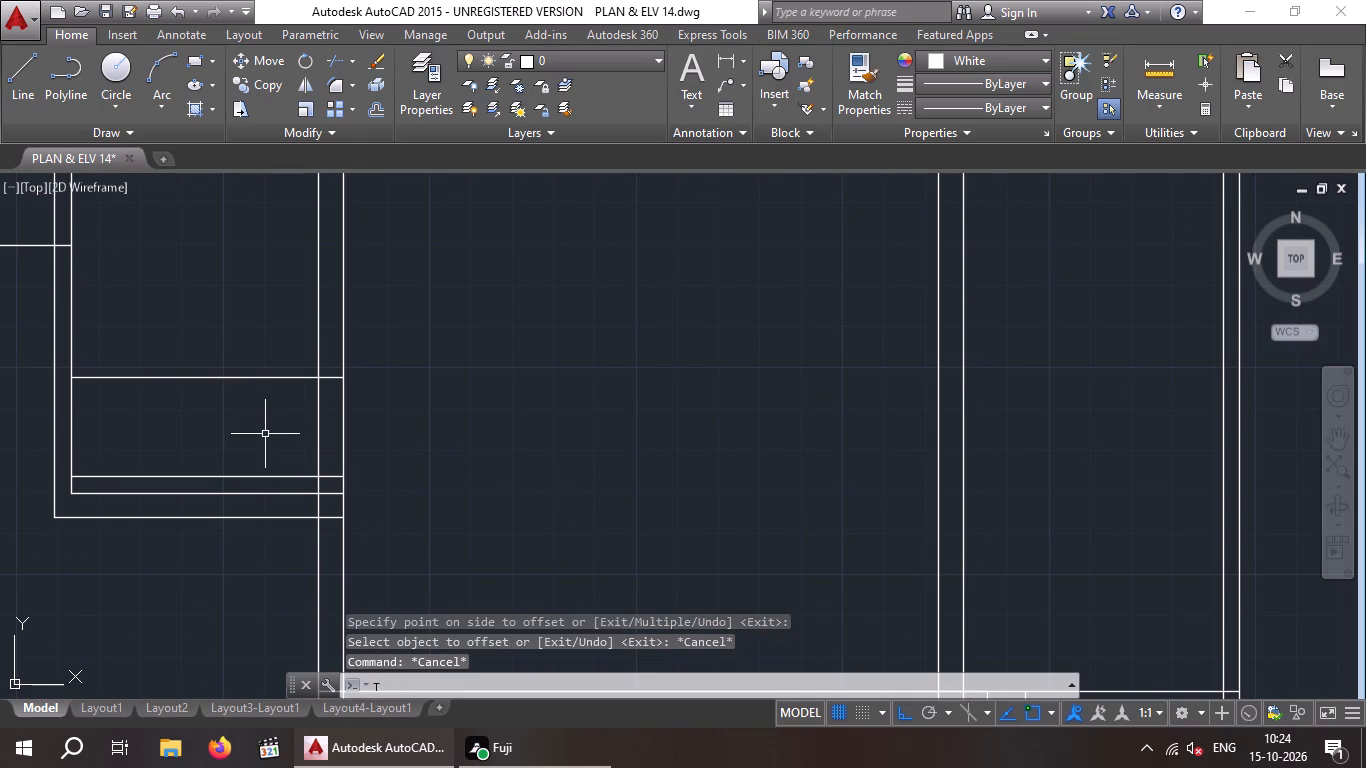
key("r")
key("space")
key("space")
left_click_drag(429, 420, 359, 427)
left_click(286, 439)
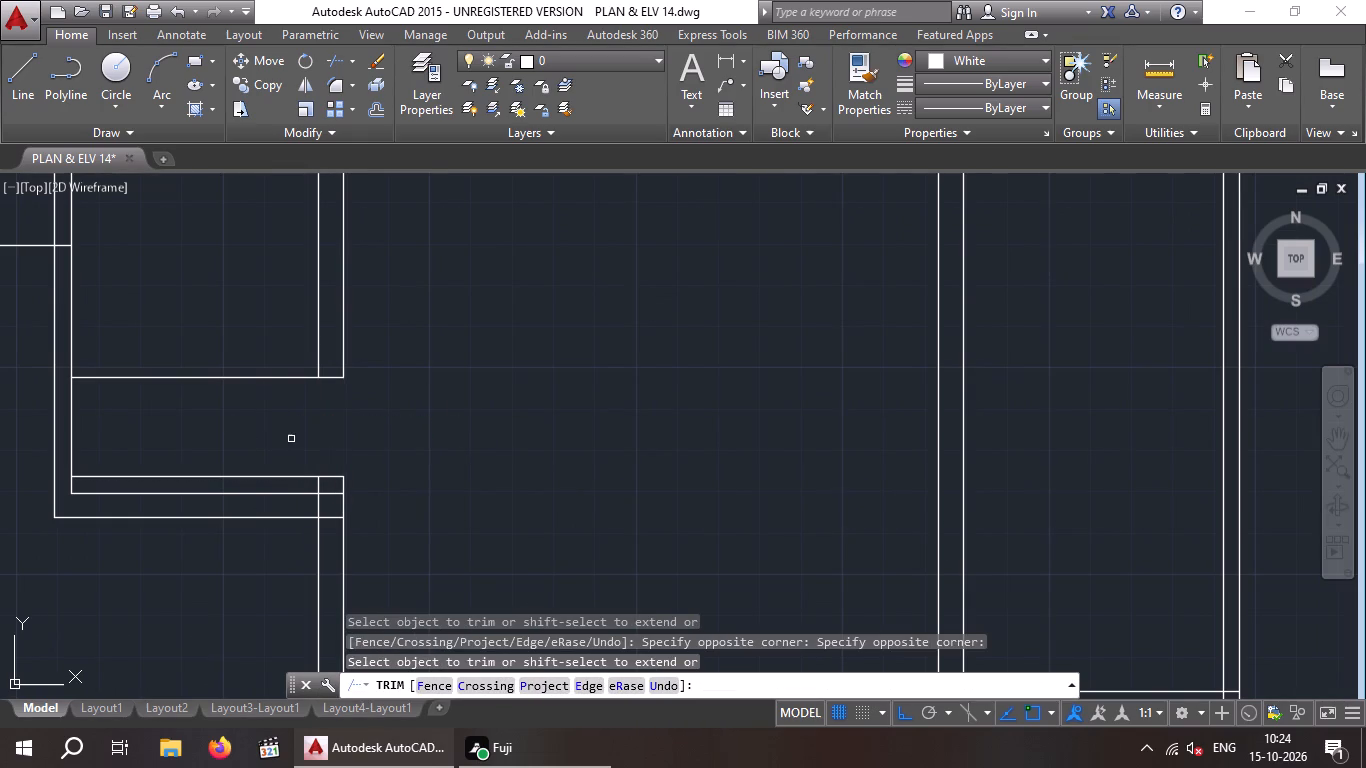
left_click(253, 476)
left_click(231, 376)
scroll(257, 396, "down", 2)
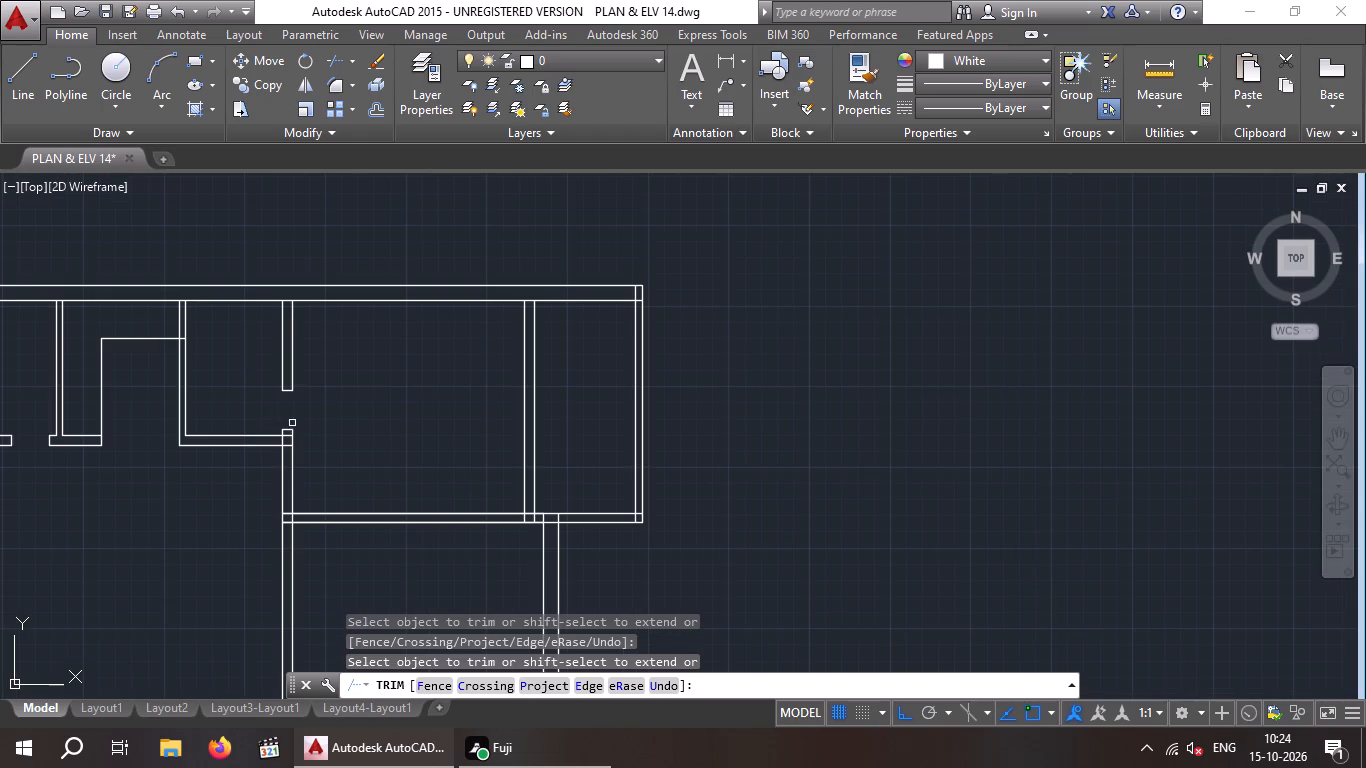
Trim the overlapping lines just below the new doorway where that room's bottom wall meets its right wall.
scroll(291, 440, "up", 3)
left_click_drag(271, 488, 266, 475)
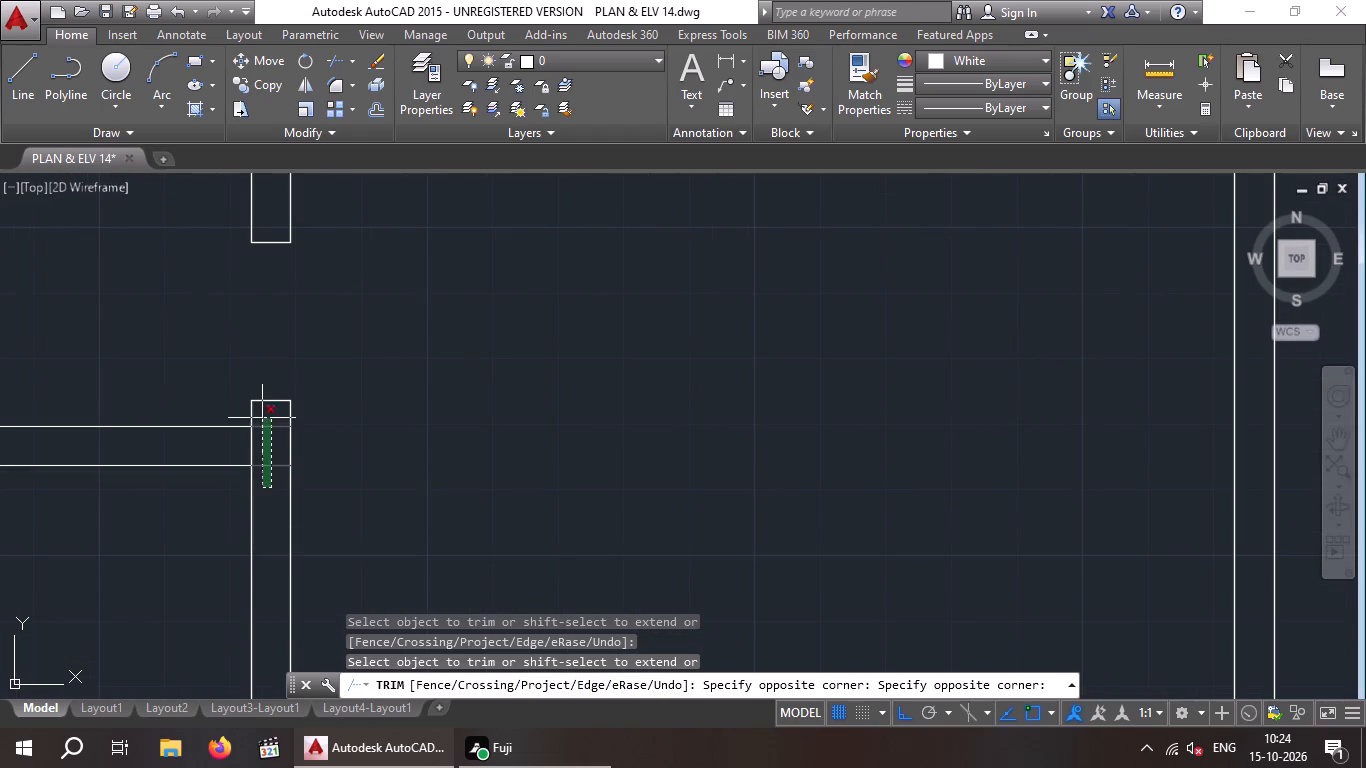
left_click(262, 418)
left_click_drag(266, 439, 252, 449)
left_click(237, 450)
scroll(237, 445, "down", 3)
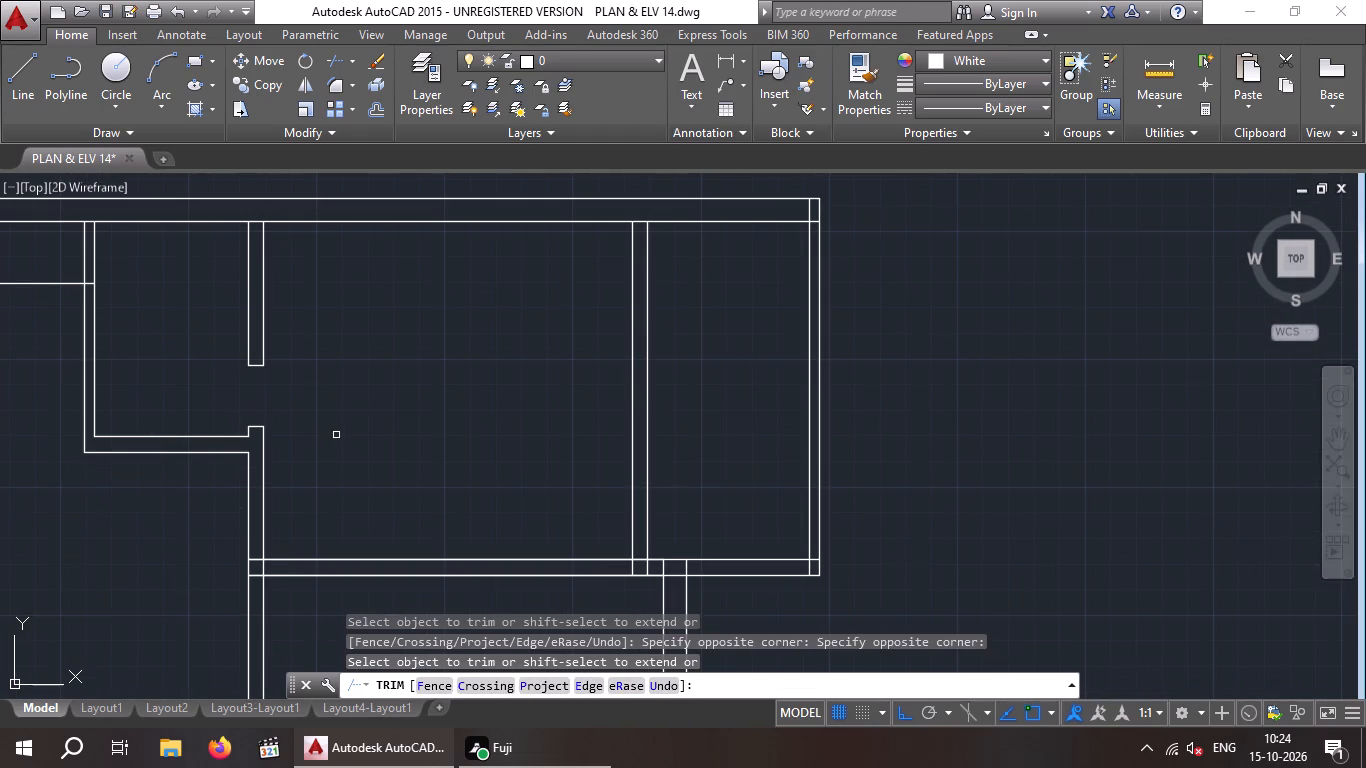
middle_click_drag(338, 433, 362, 397)
scroll(380, 387, "down", 3)
middle_click_drag(393, 390, 397, 371)
key("Escape")
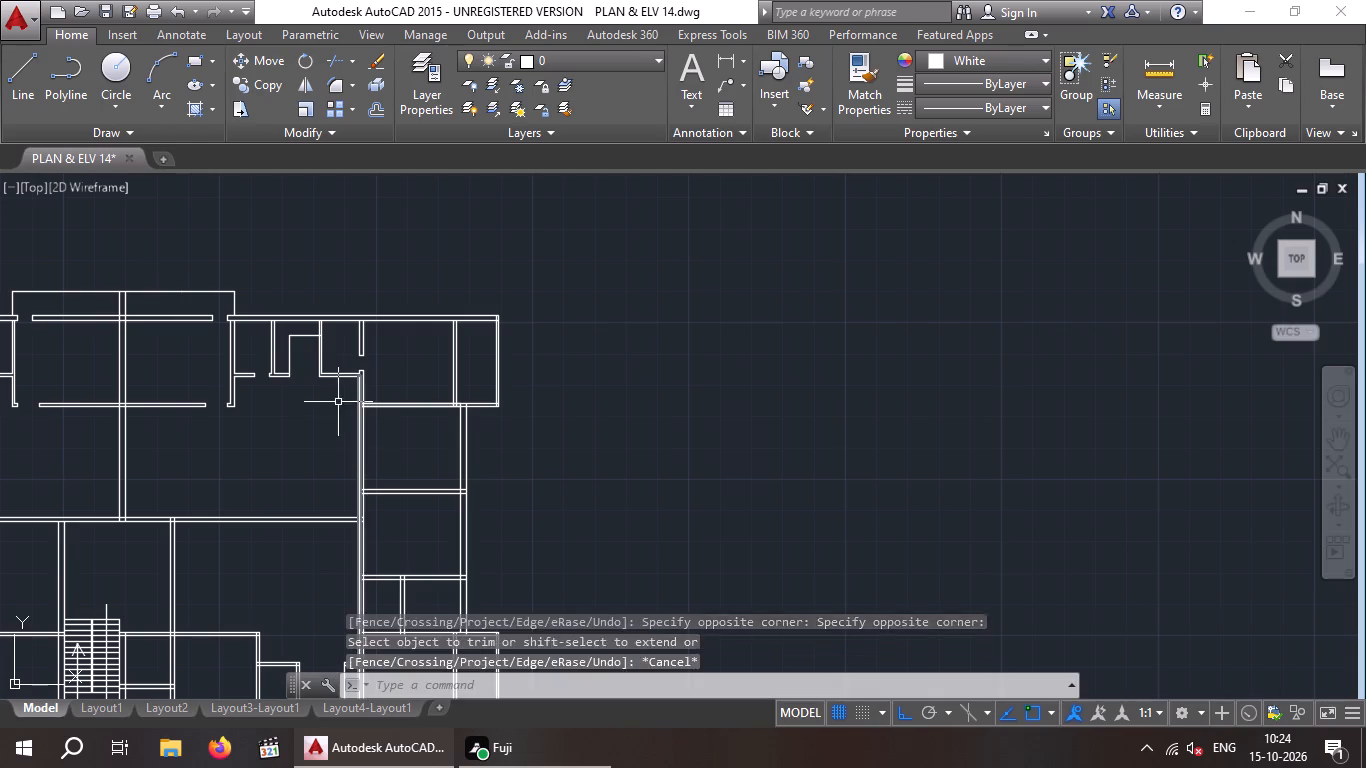
key("Escape")
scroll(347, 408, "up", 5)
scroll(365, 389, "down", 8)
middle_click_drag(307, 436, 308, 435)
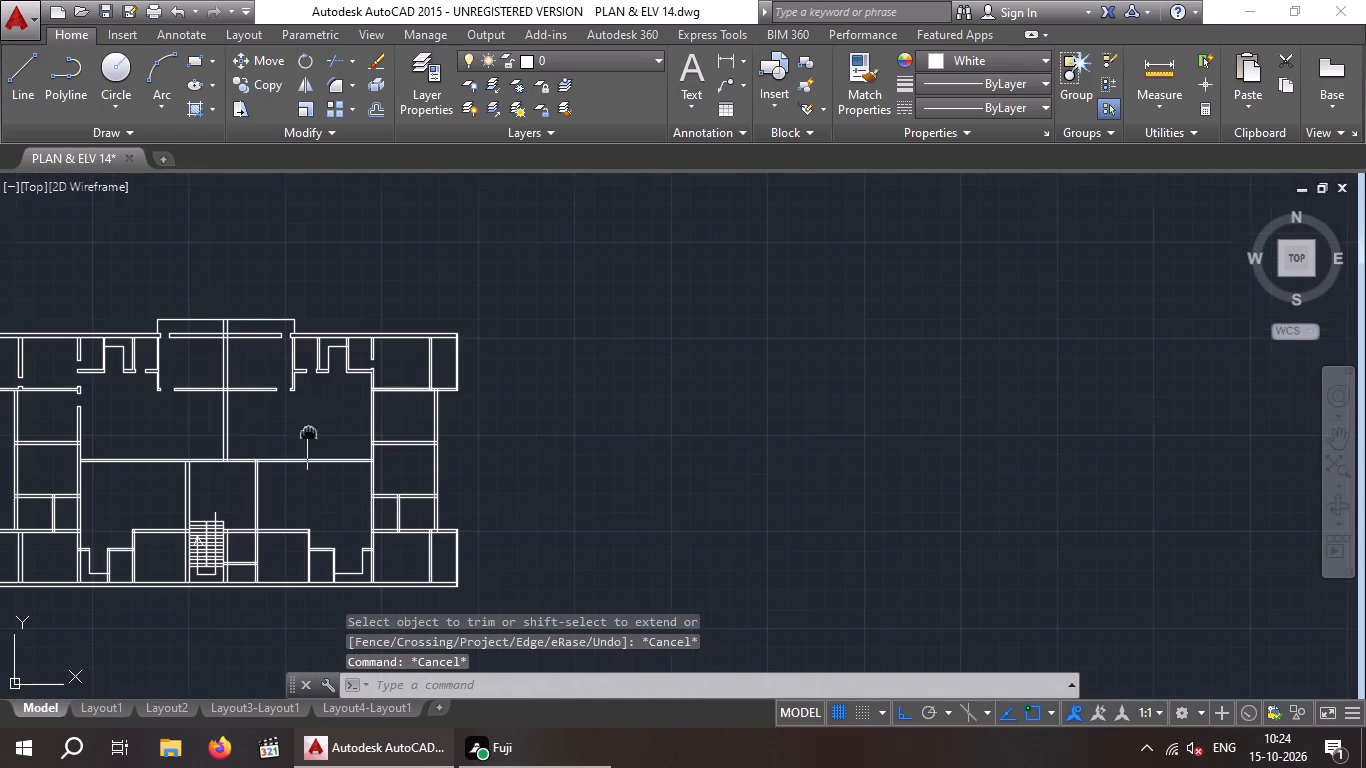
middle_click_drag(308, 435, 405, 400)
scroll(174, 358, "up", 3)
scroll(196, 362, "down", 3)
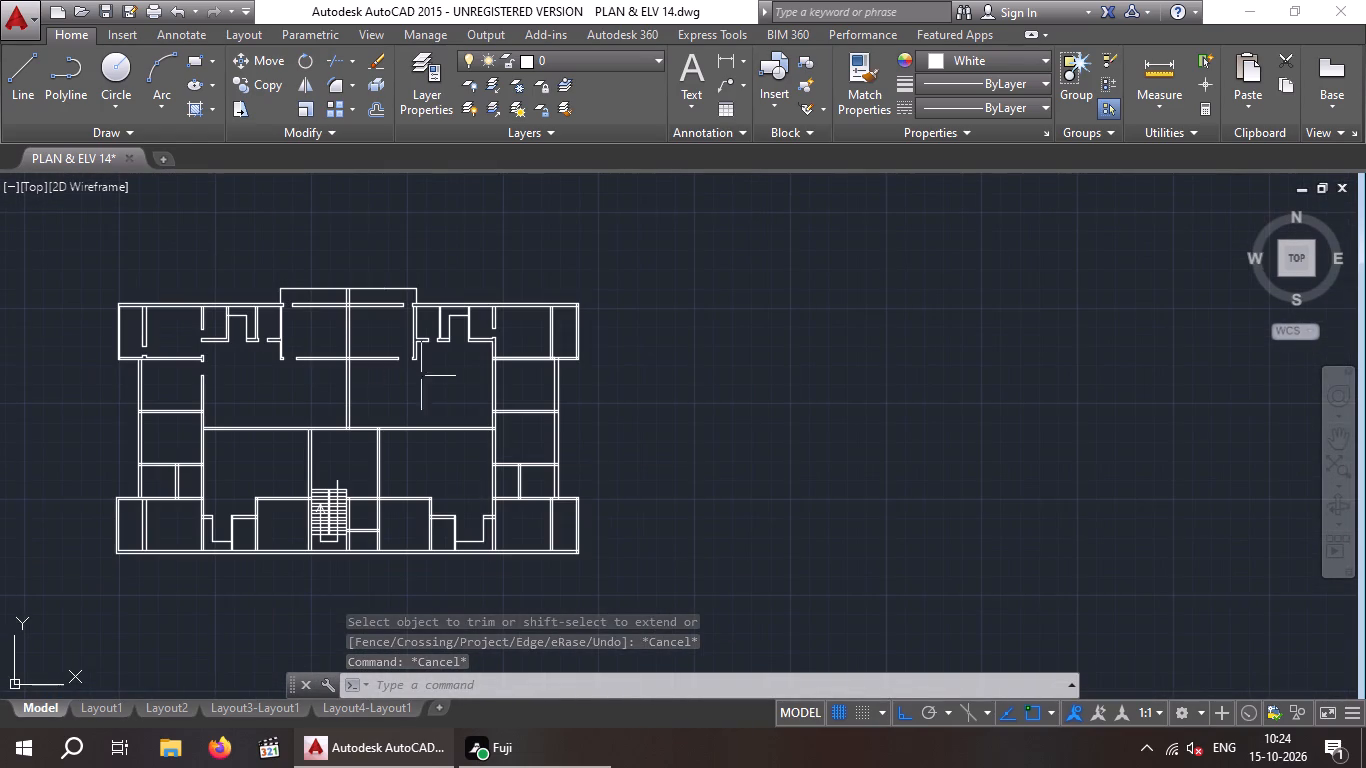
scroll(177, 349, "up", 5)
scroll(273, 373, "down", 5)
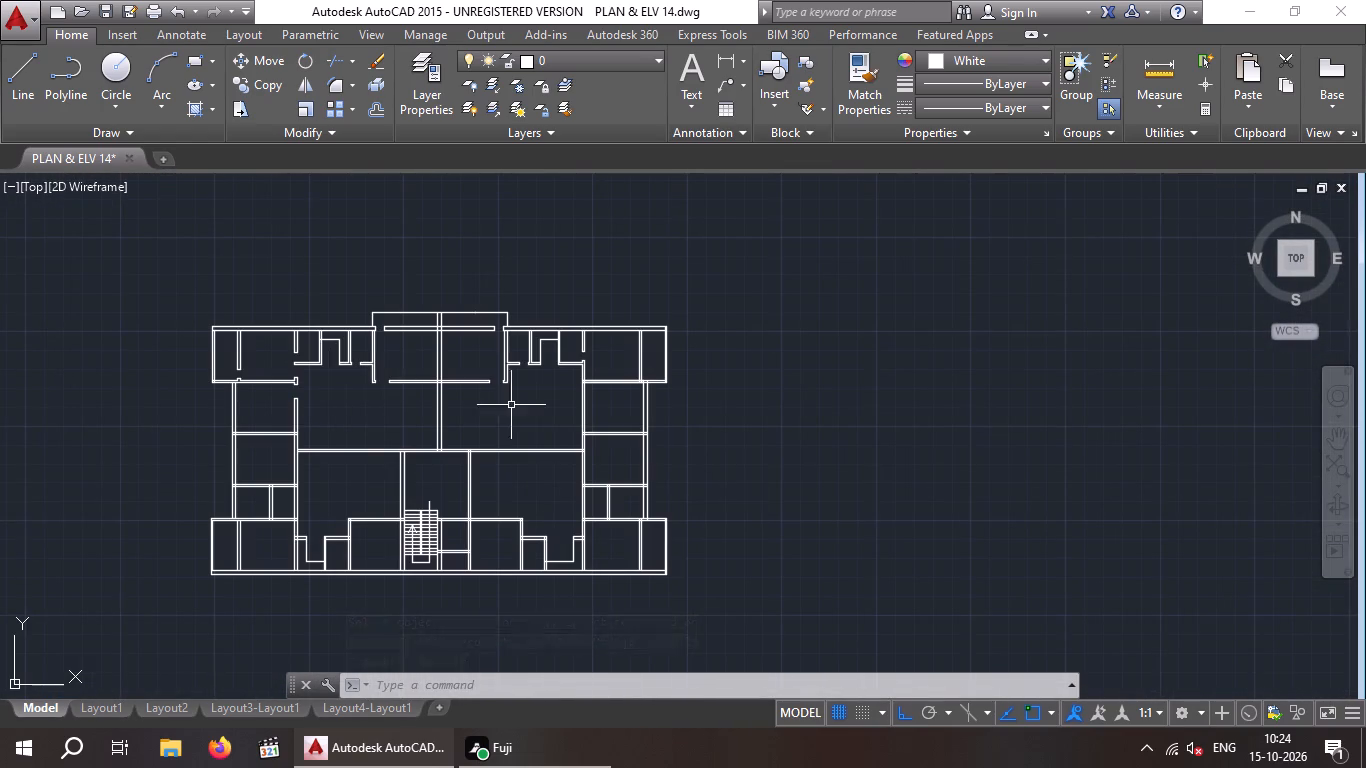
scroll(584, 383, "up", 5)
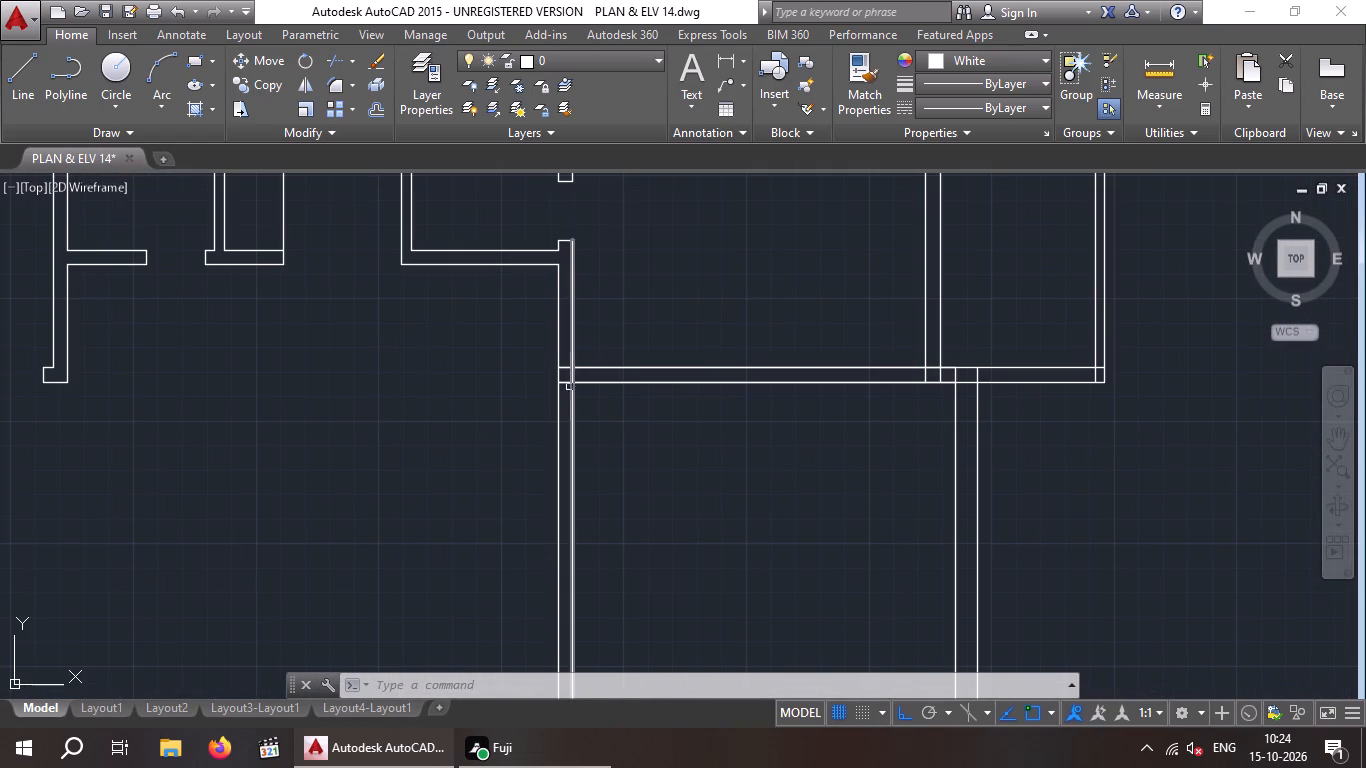
Offset the inner bottom wall line of the large upper-right room 6" upward to mark a jamb in its left wall.
middle_click_drag(508, 478, 492, 507)
scroll(516, 406, "up", 3)
scroll(529, 403, "down", 1)
middle_click_drag(529, 403, 479, 488)
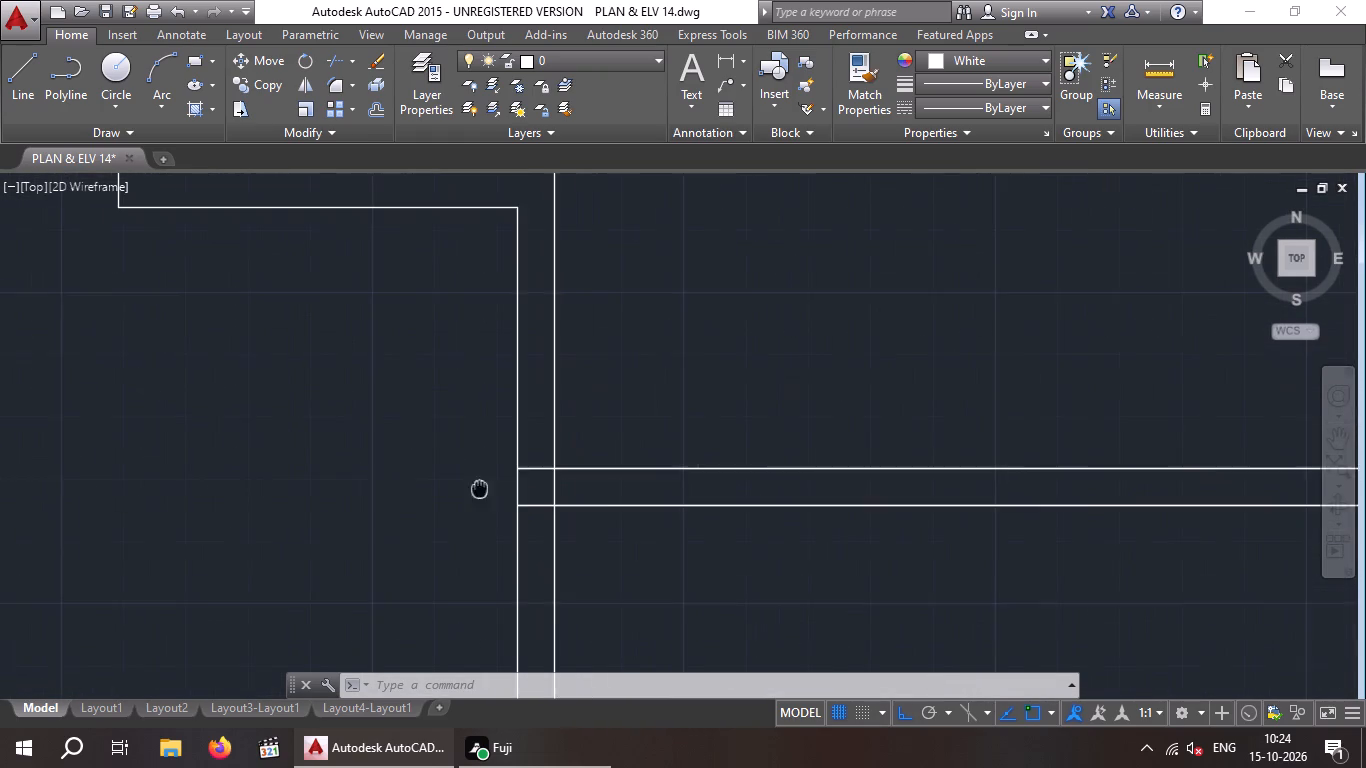
scroll(479, 486, "down", 1)
key("Escape")
key("Escape")
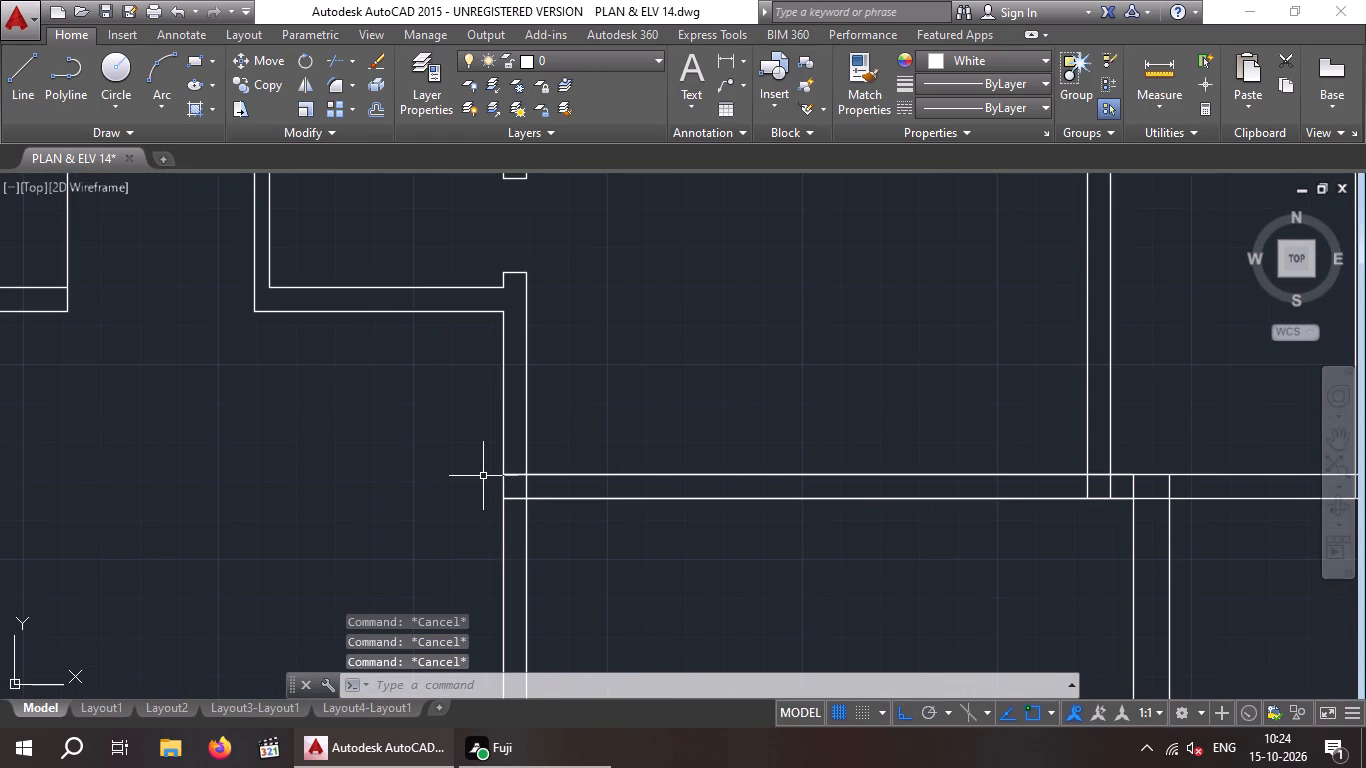
key("o")
key("Return")
key("6")
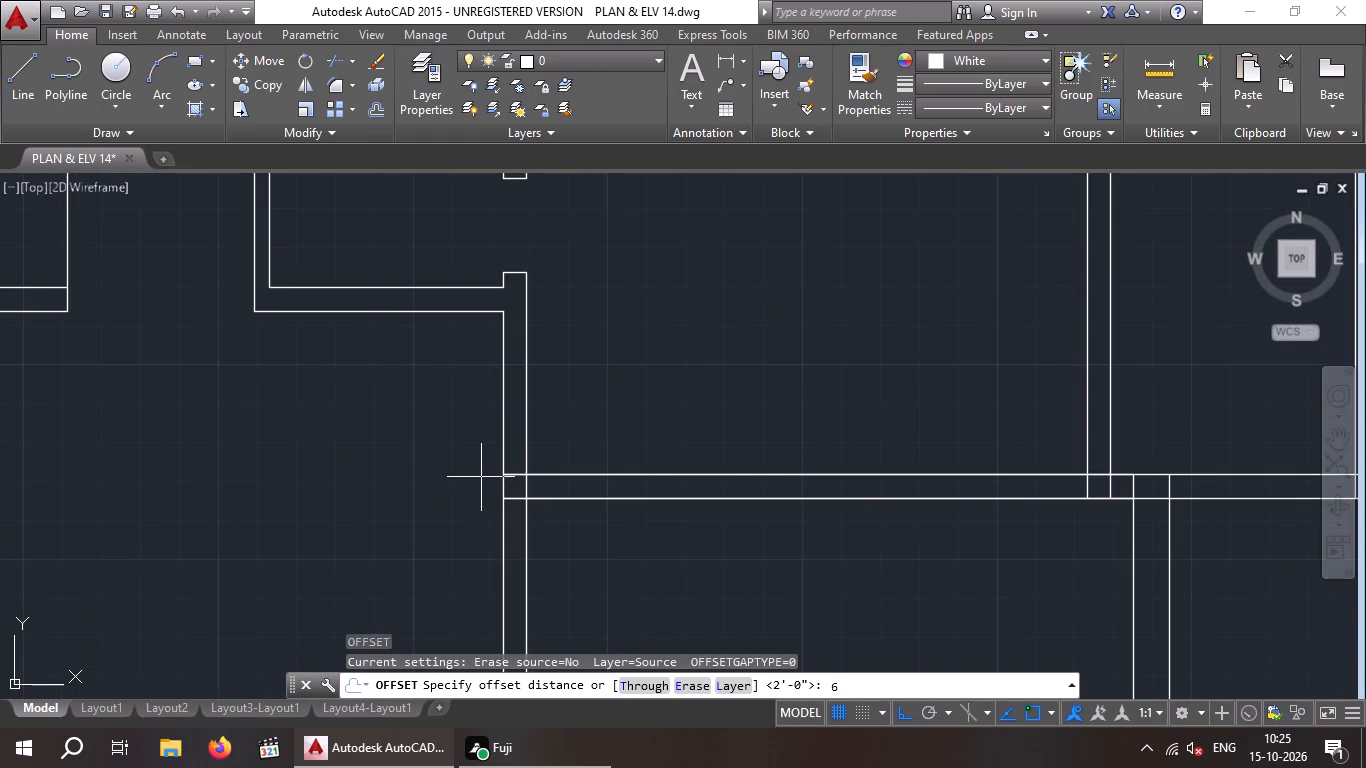
key("shift+quotedbl")
key("Return")
left_click_drag(576, 477, 572, 461)
left_click(573, 415)
scroll(573, 415, "down", 2)
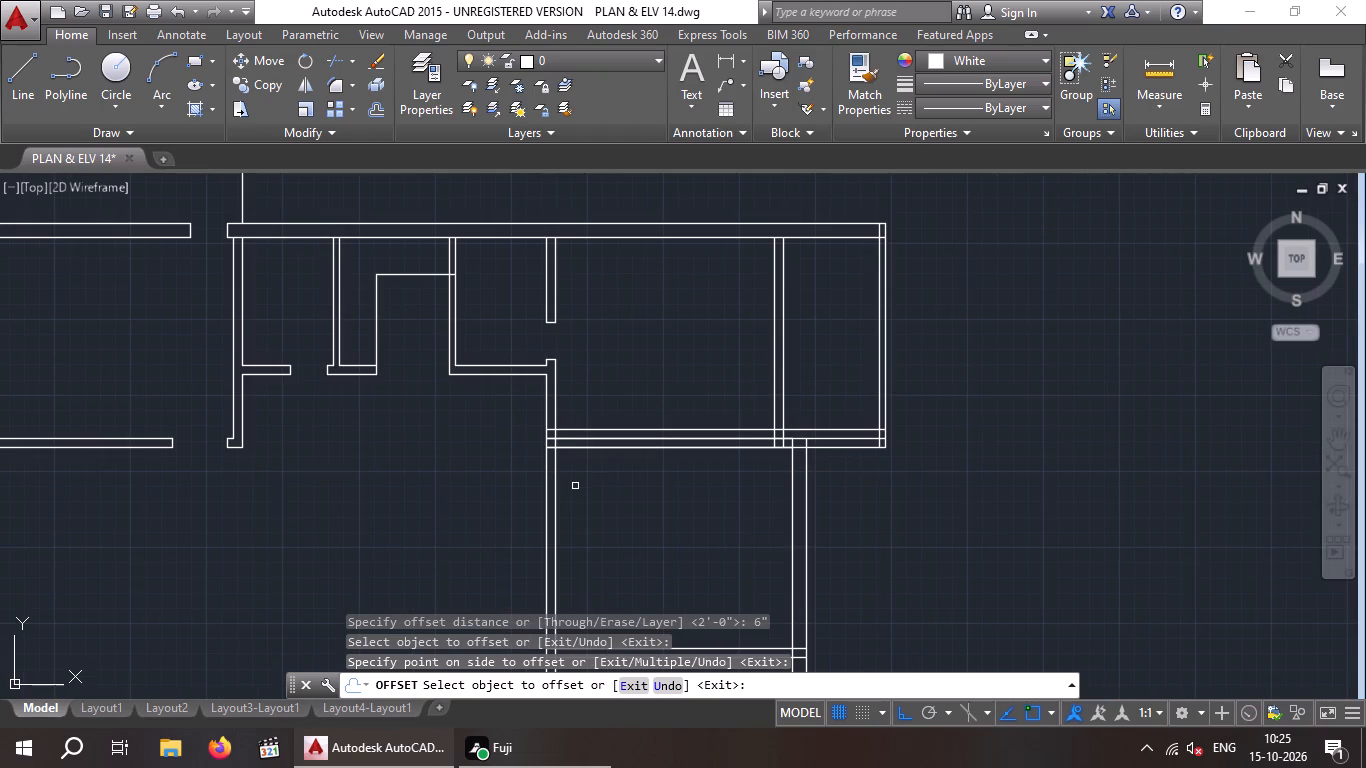
key("Escape")
key("Escape")
Trim the new line inside the large room and erase its remainder in the corner room, leaving only the jamb across the left wall.
type("TR")
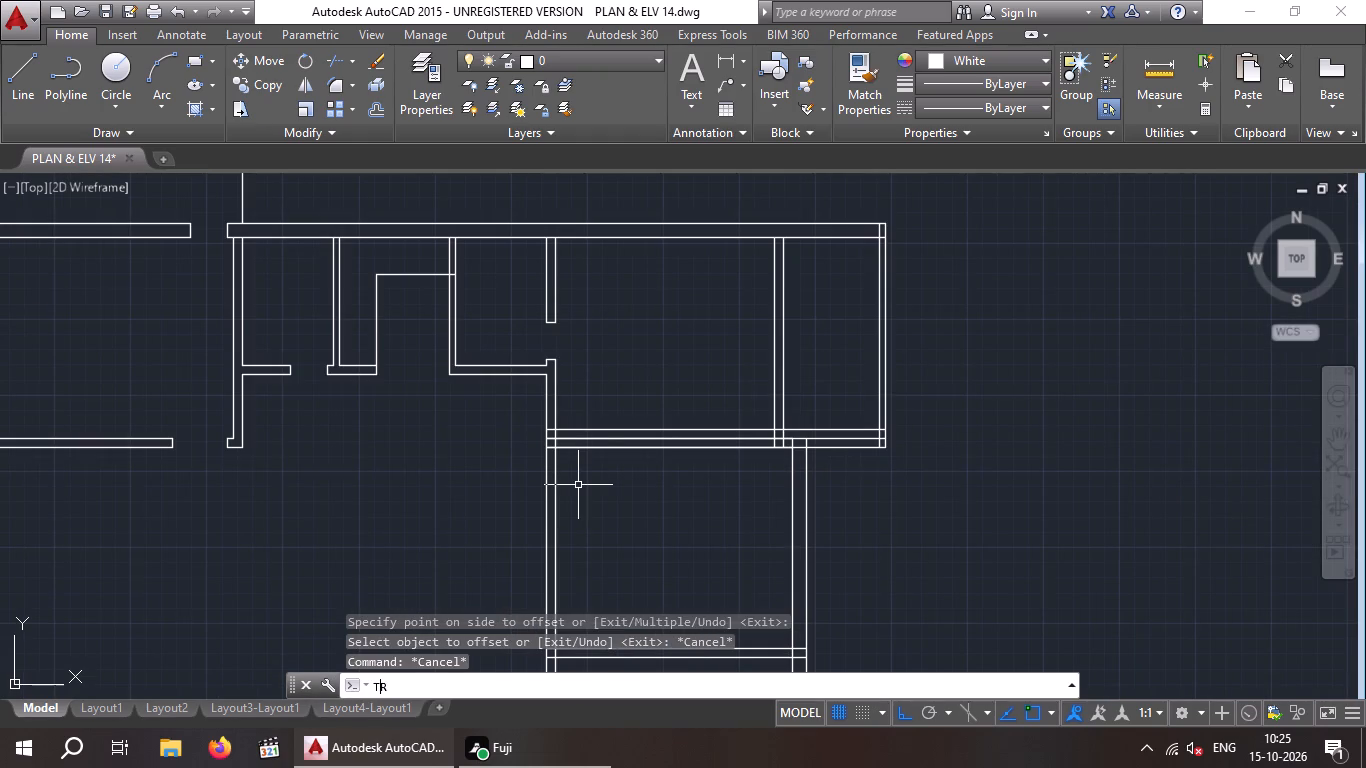
key("space")
key("space")
scroll(606, 428, "up", 3)
left_click(607, 433)
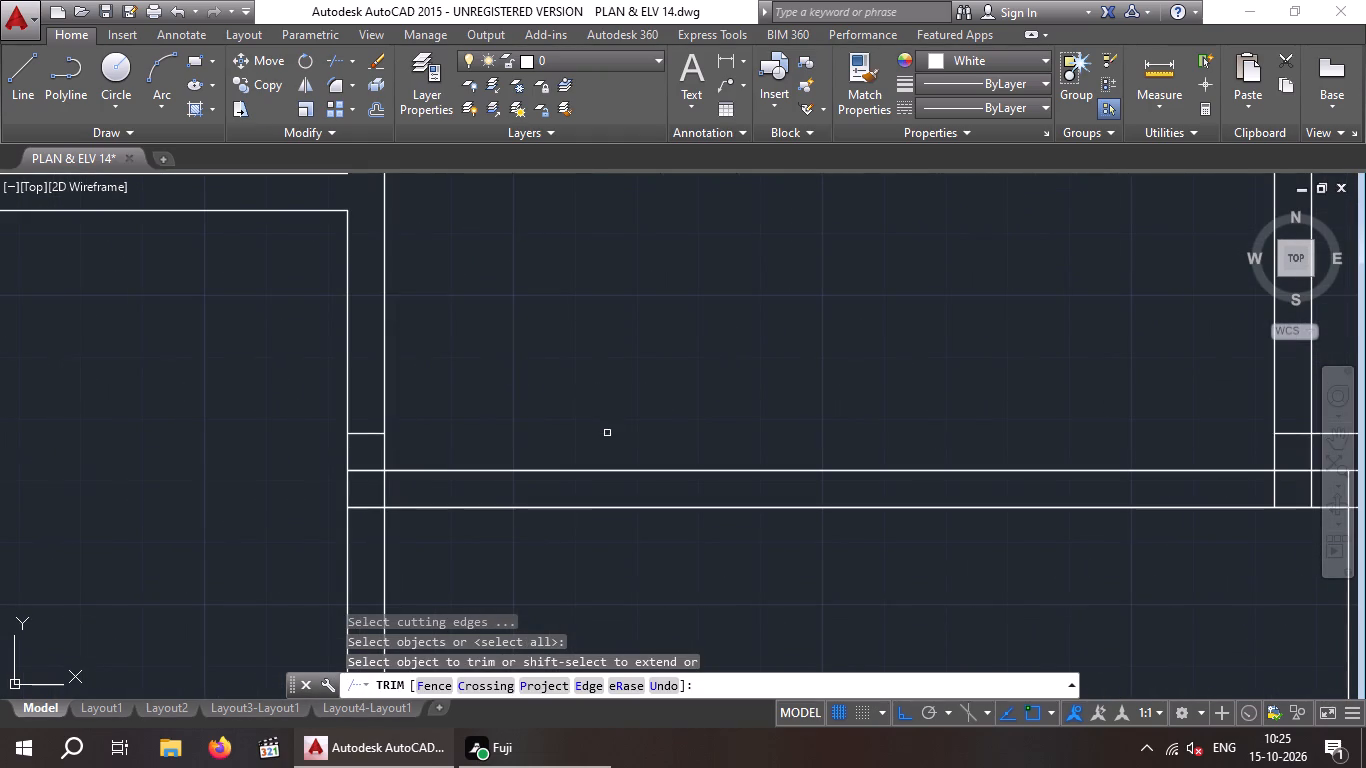
scroll(607, 433, "down", 3)
key("Escape")
left_click(950, 437)
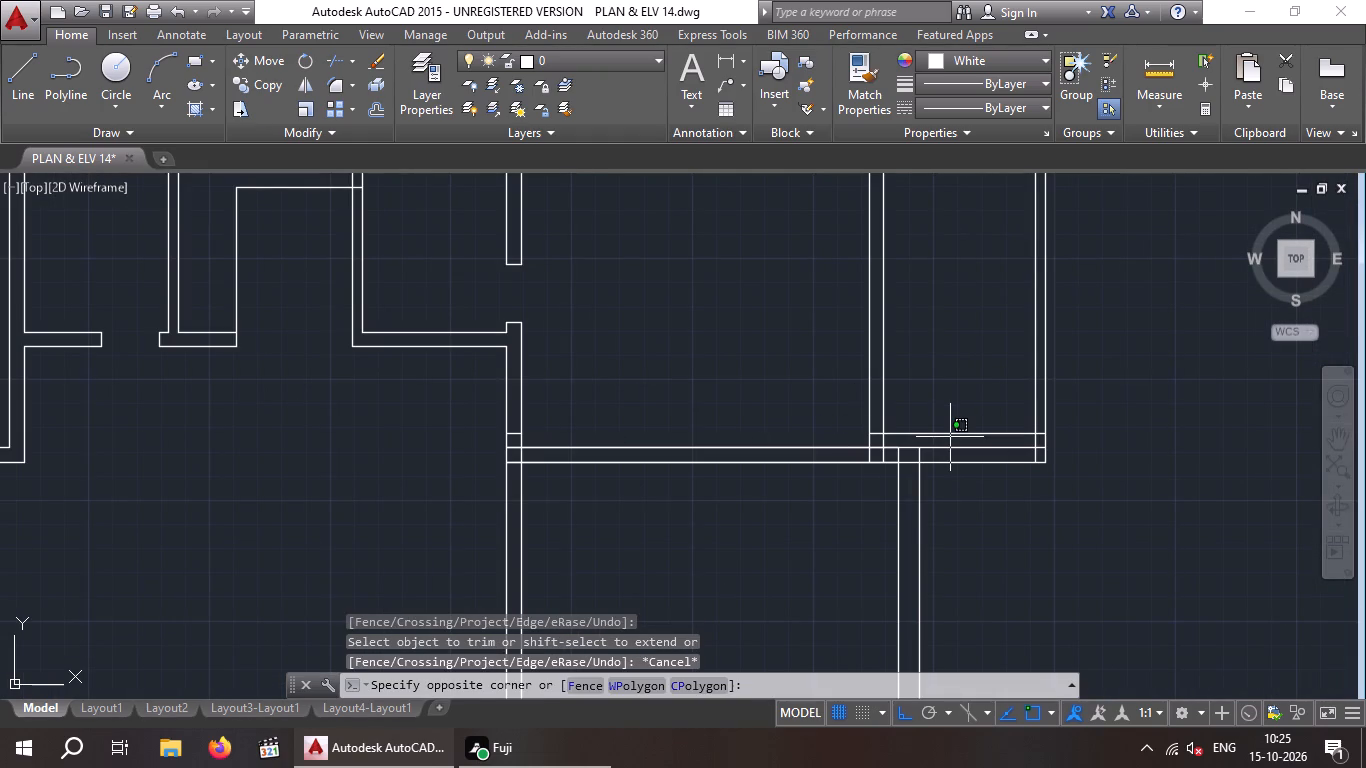
left_click(950, 437)
left_click_drag(950, 437, 938, 428)
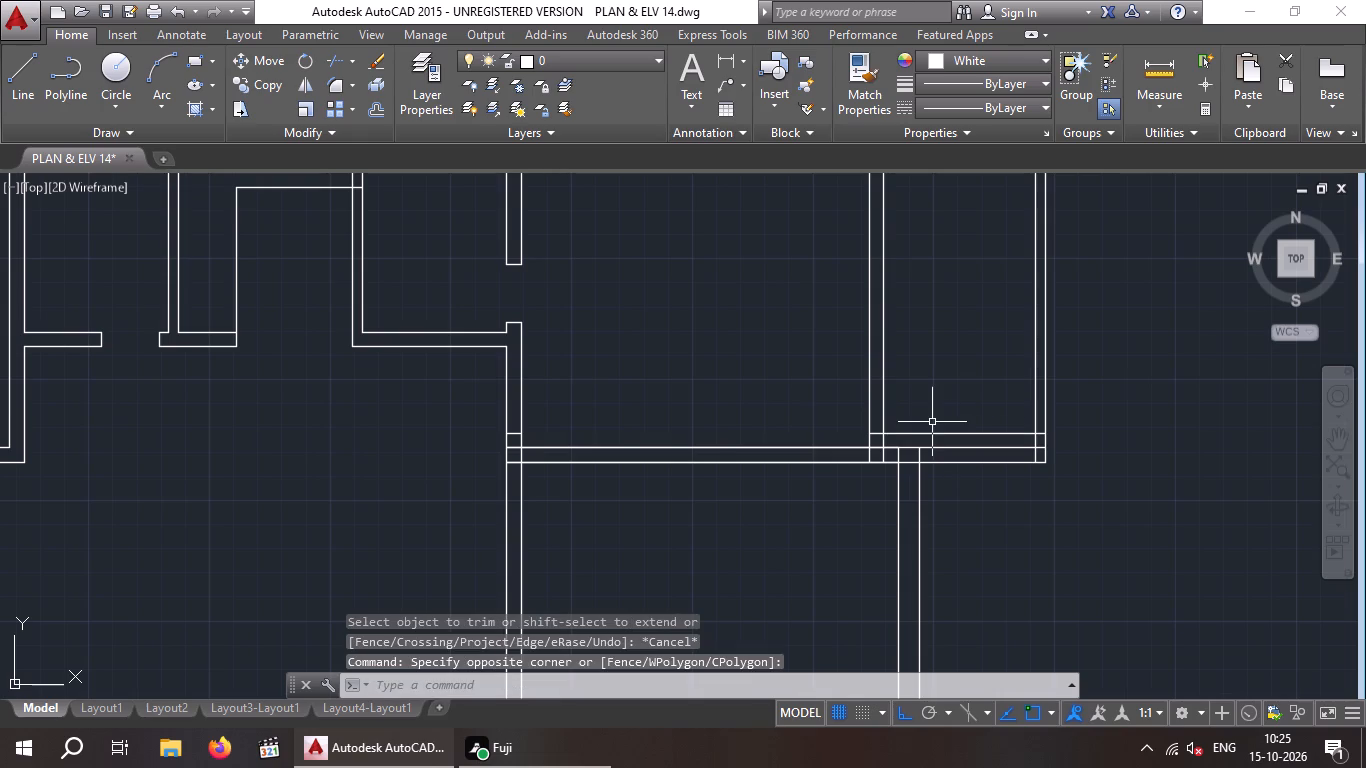
left_click(935, 433)
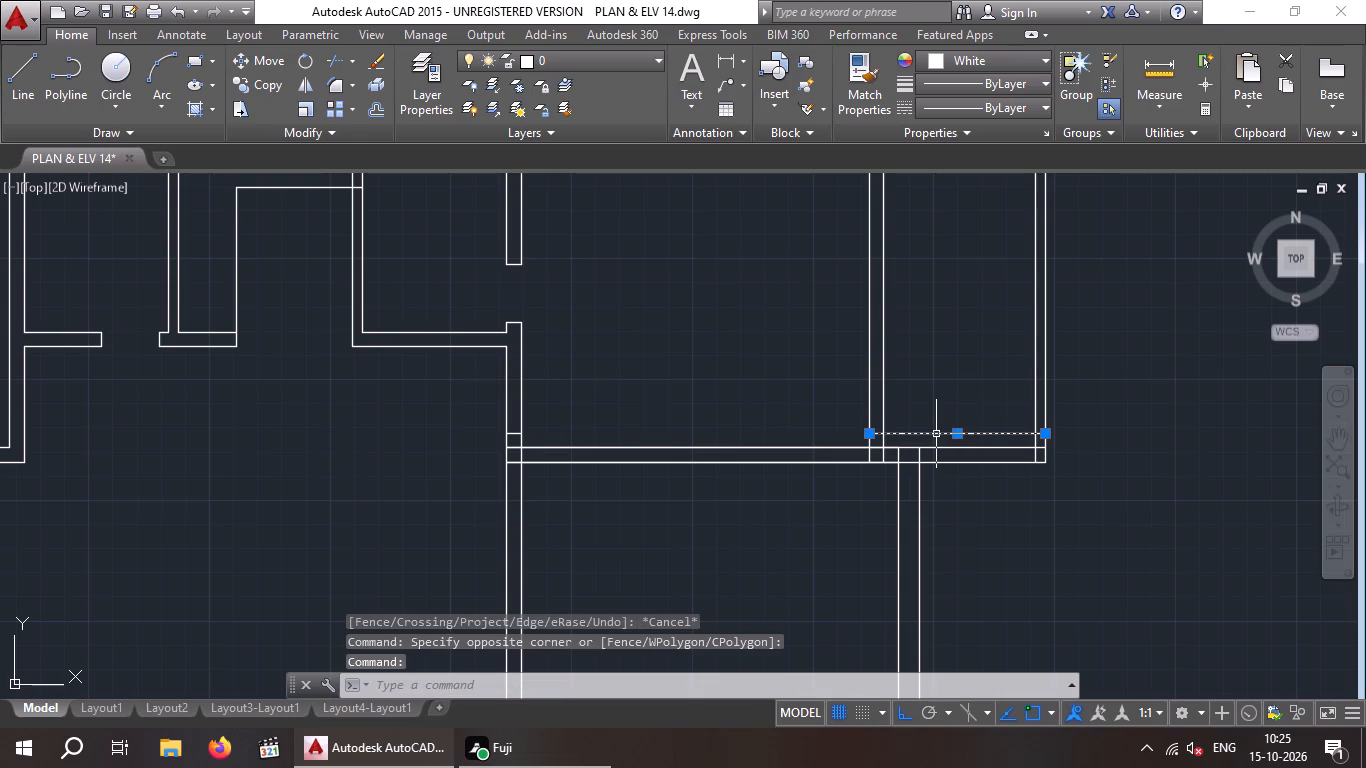
key("Delete")
key("Escape")
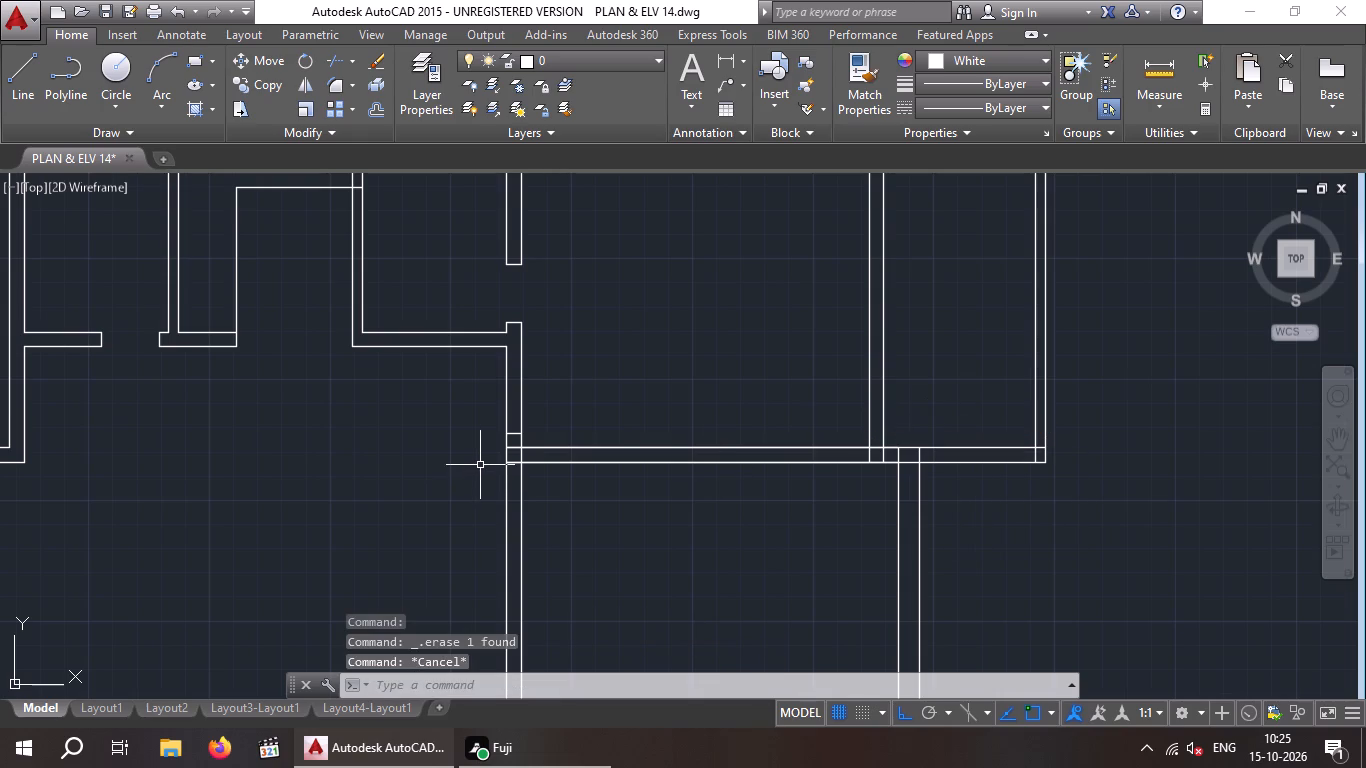
Offset the short jamb line 3' upward to mark the other side of the door opening in the large room's left wall.
key("o")
key("Return")
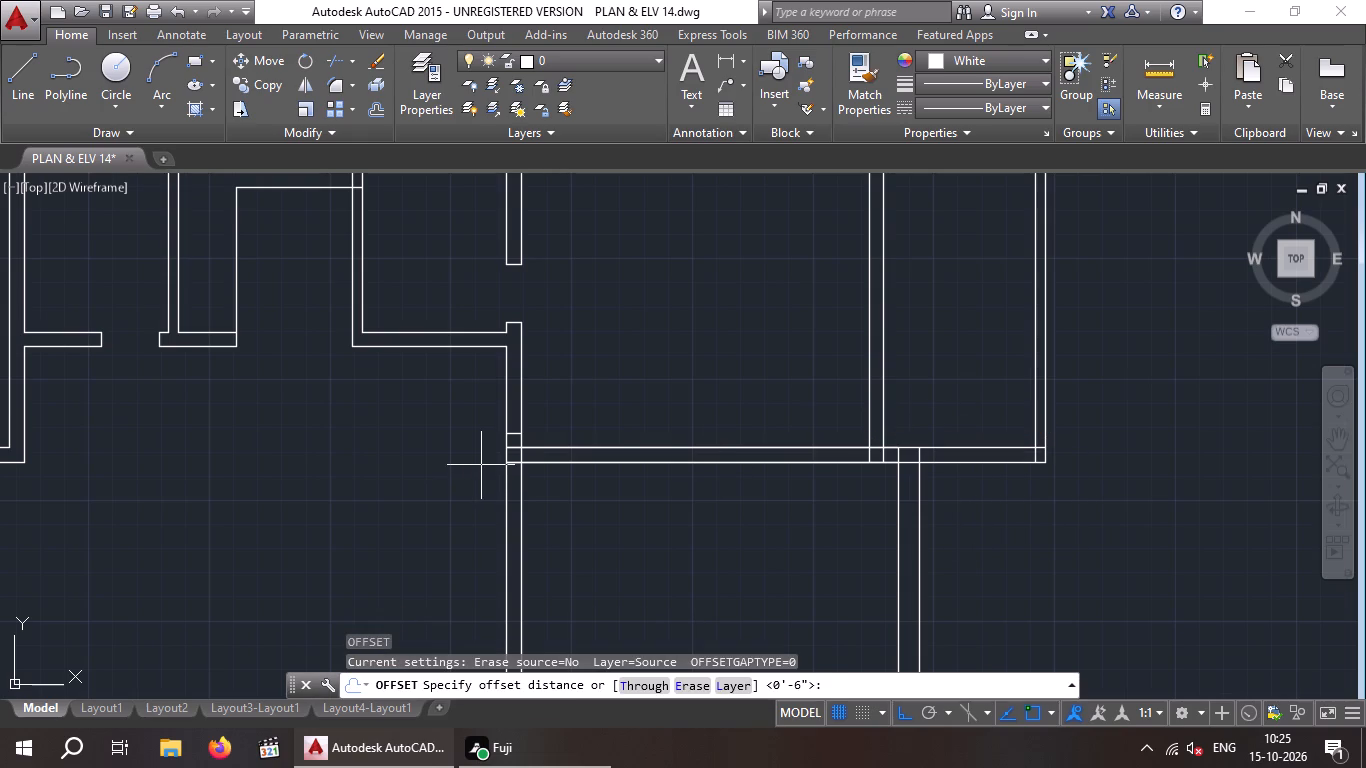
key("3")
key("apostrophe")
key("Return")
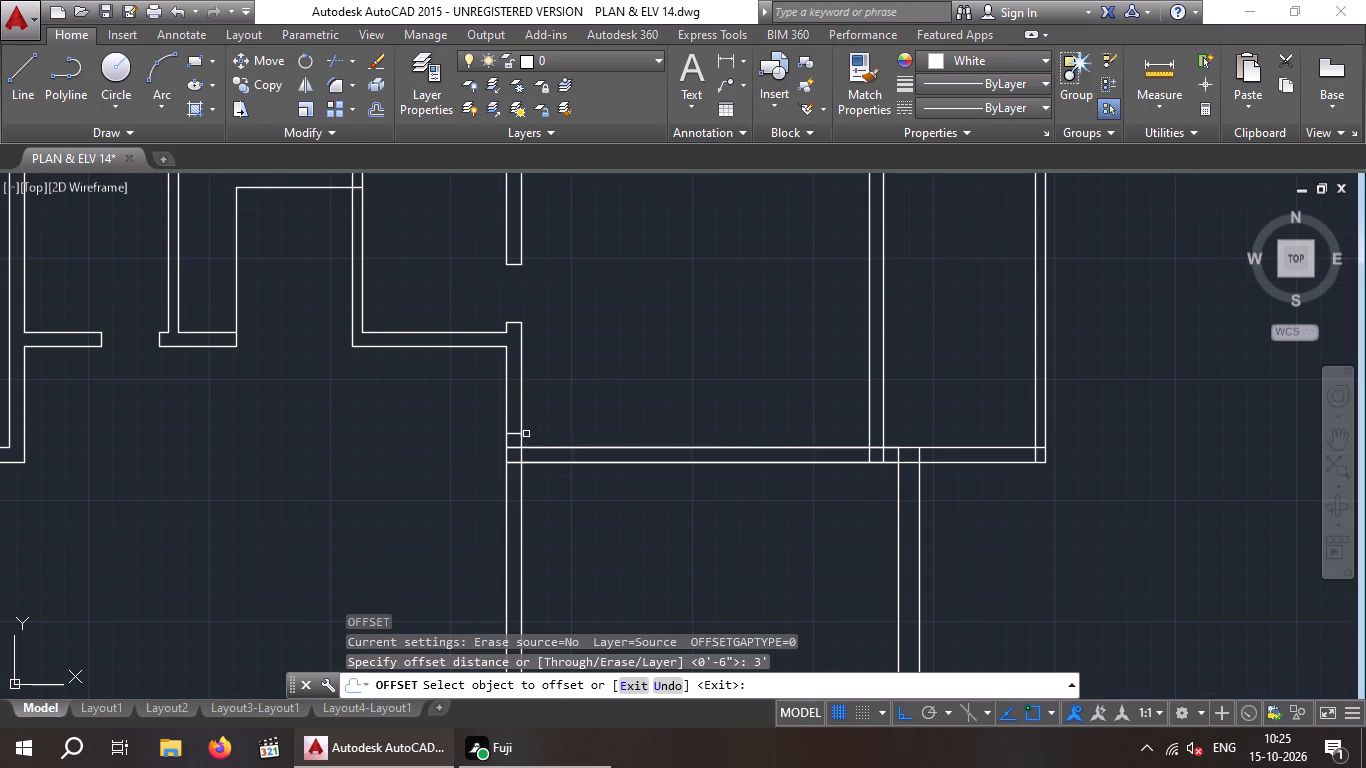
scroll(526, 434, "up", 2)
left_click(488, 435)
left_click(464, 373)
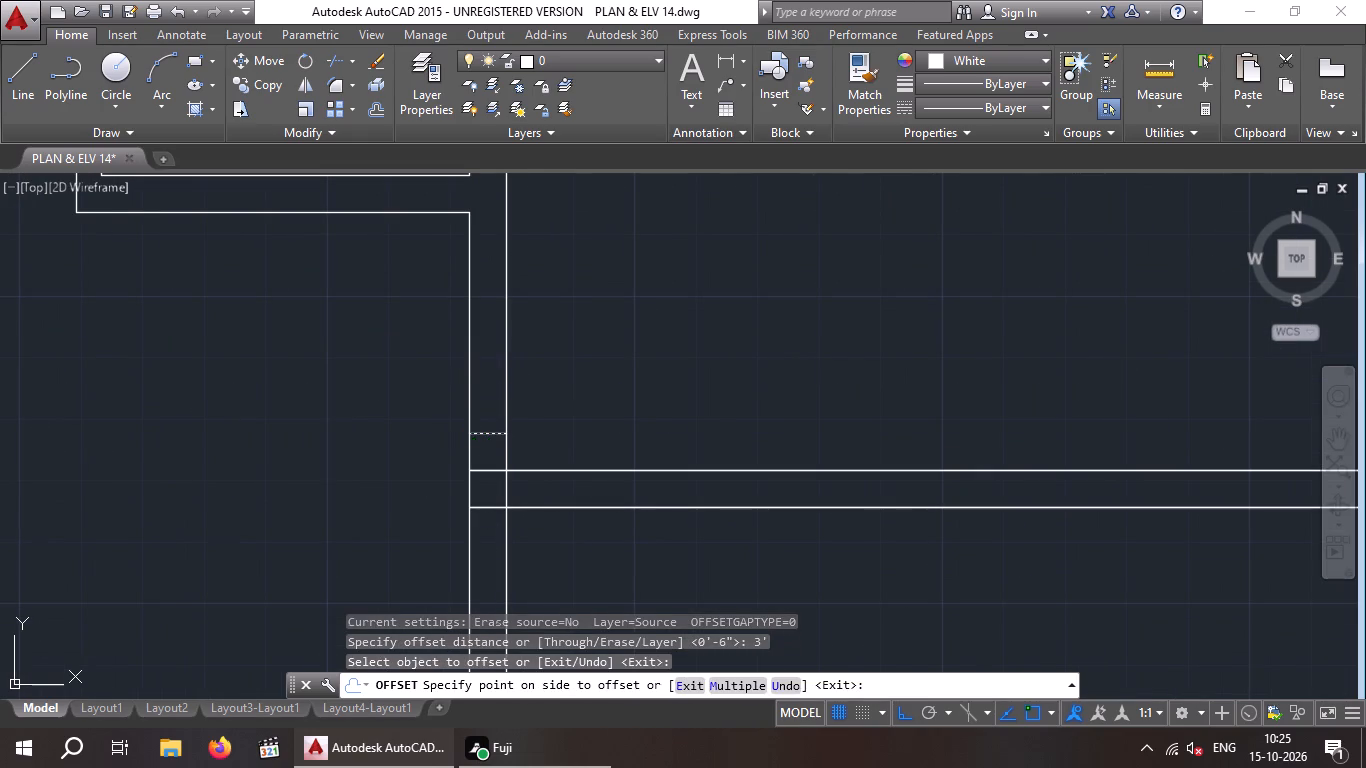
left_click_drag(489, 435, 486, 417)
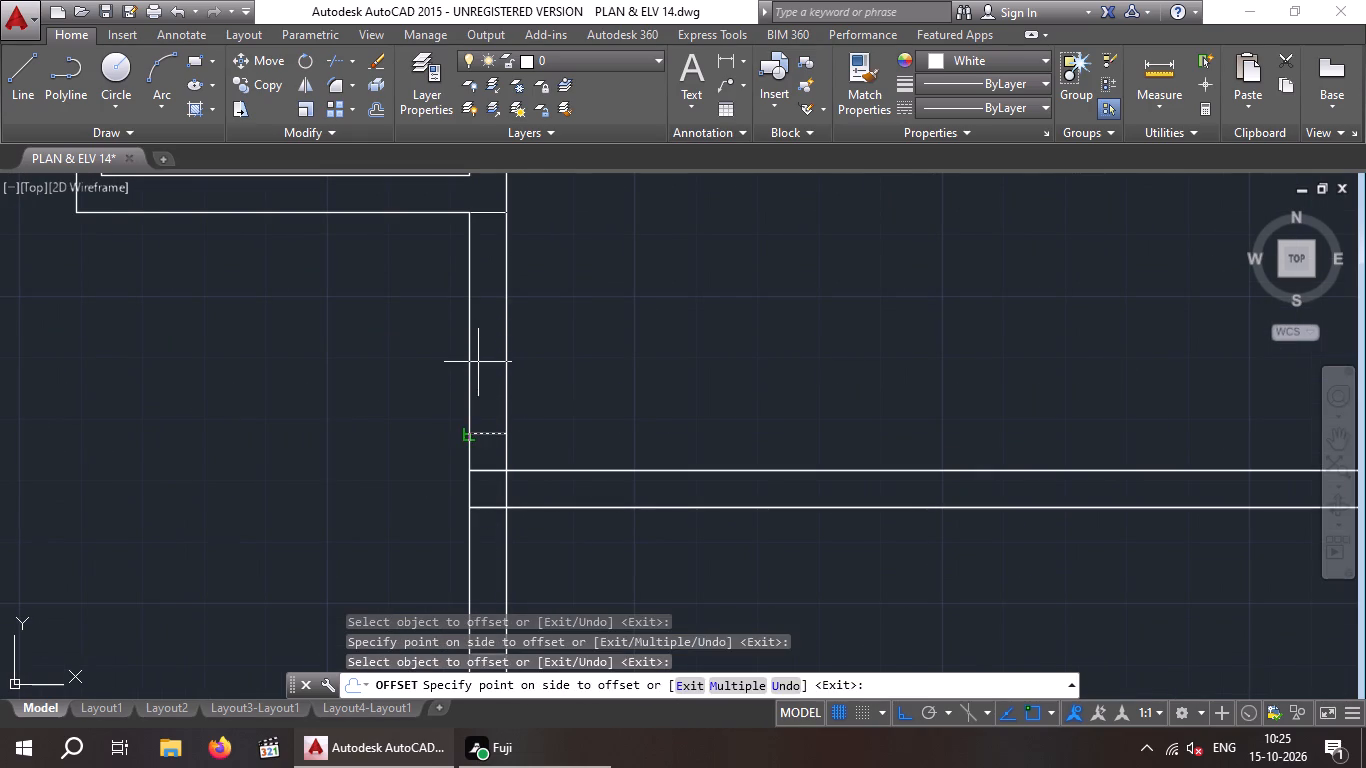
left_click(478, 341)
scroll(501, 375, "down", 1)
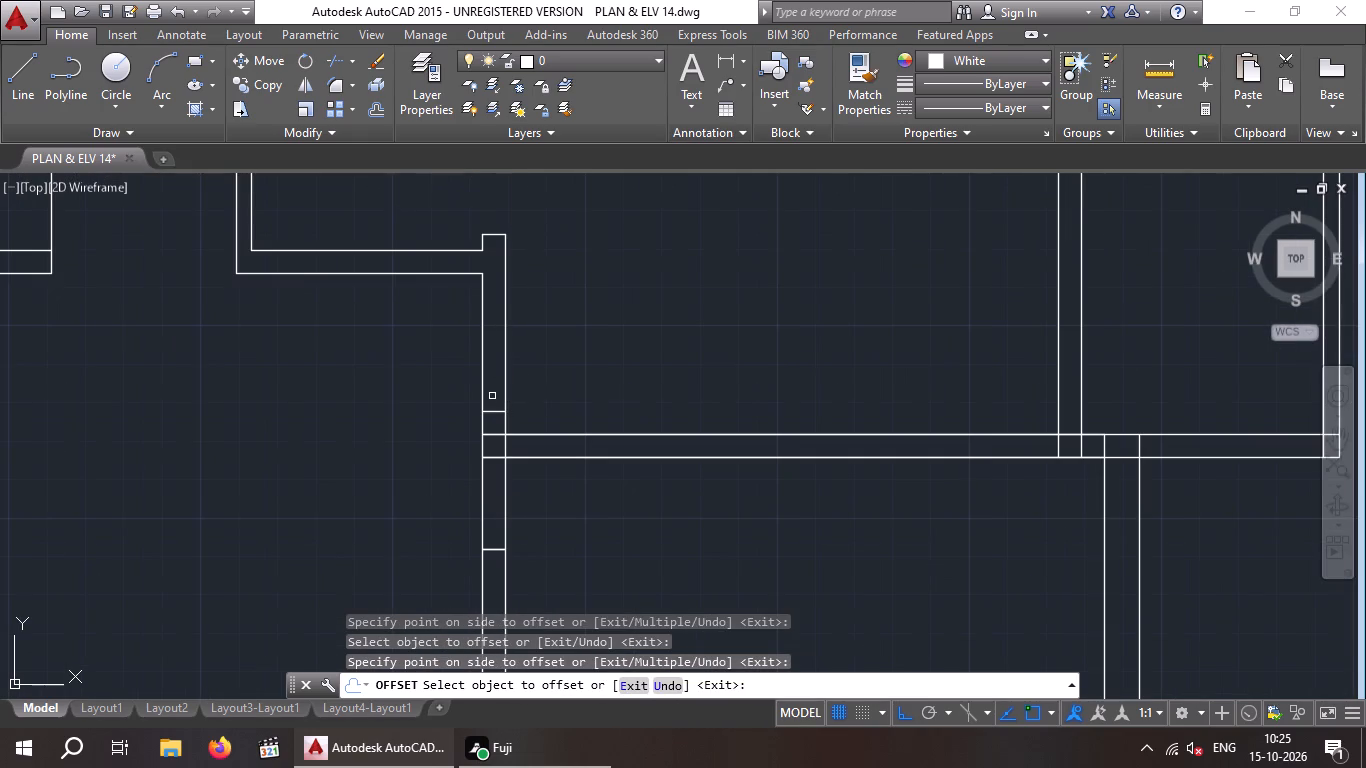
left_click_drag(492, 411, 491, 399)
left_click(487, 345)
key("Escape")
Trim both lines of the large room's left wall between the two jamb lines to open the doorway.
key("t")
key("r")
key("space")
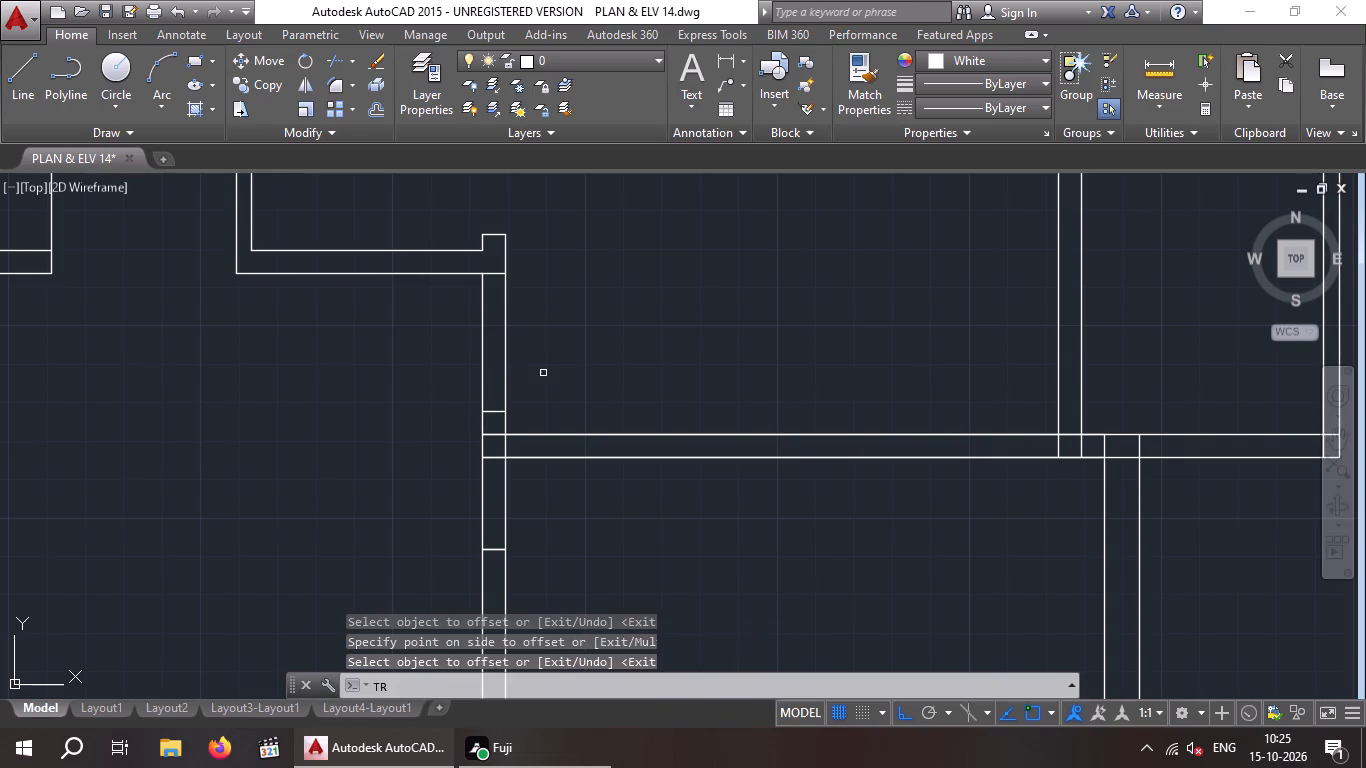
key("space")
left_click_drag(605, 345, 502, 356)
left_click(402, 363)
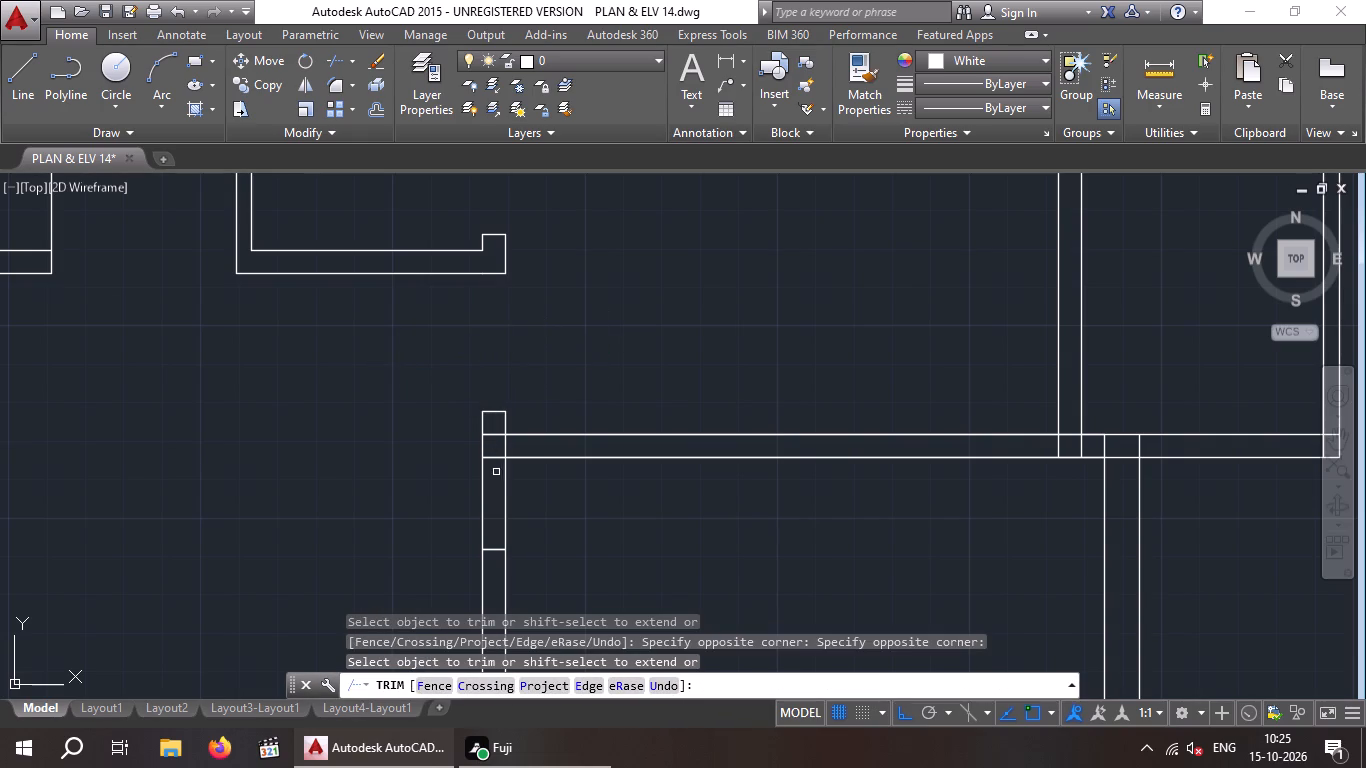
Trim the overlapping lines just below the new doorway where the large room's bottom wall meets its left wall.
scroll(489, 454, "up", 2)
left_click_drag(495, 452, 487, 437)
left_click(486, 392)
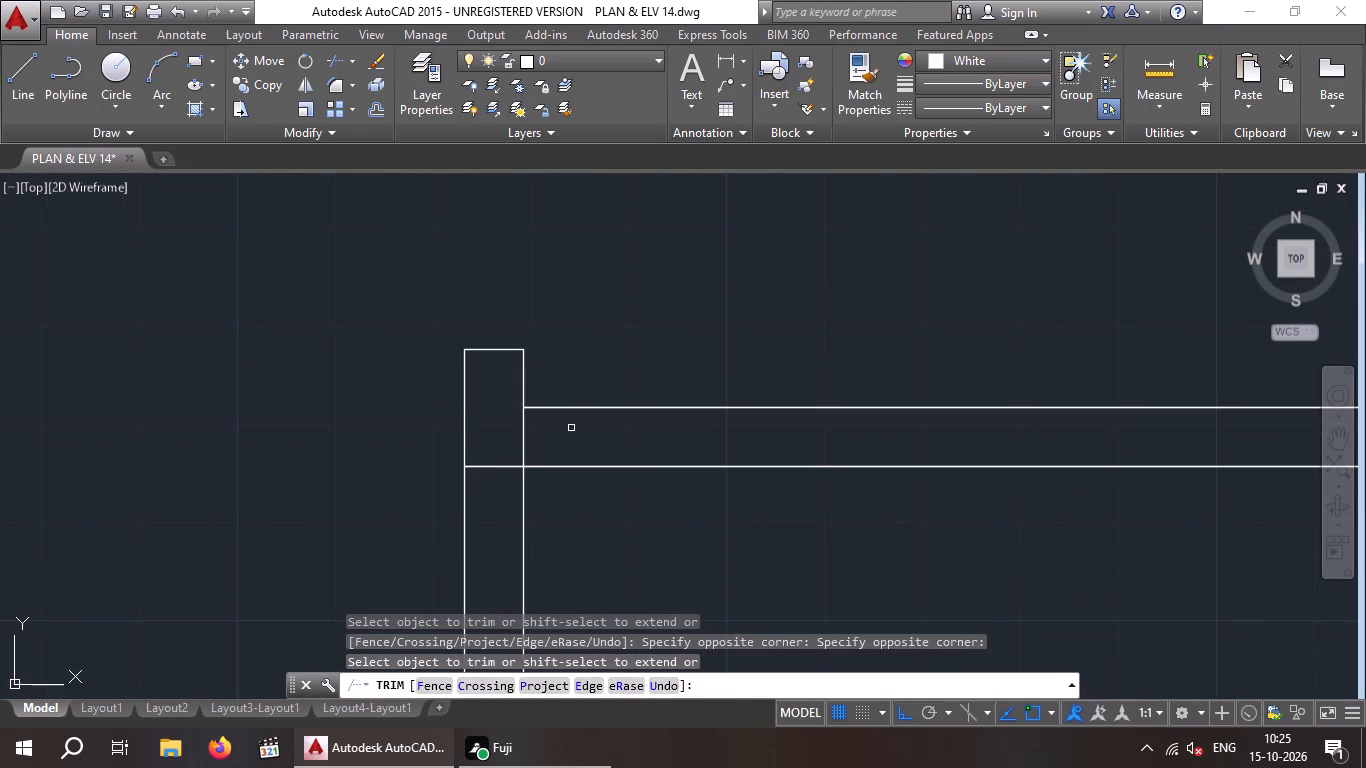
left_click_drag(571, 428, 535, 432)
left_click(487, 432)
scroll(570, 332, "down", 1)
middle_click_drag(557, 318, 546, 266)
key("Escape")
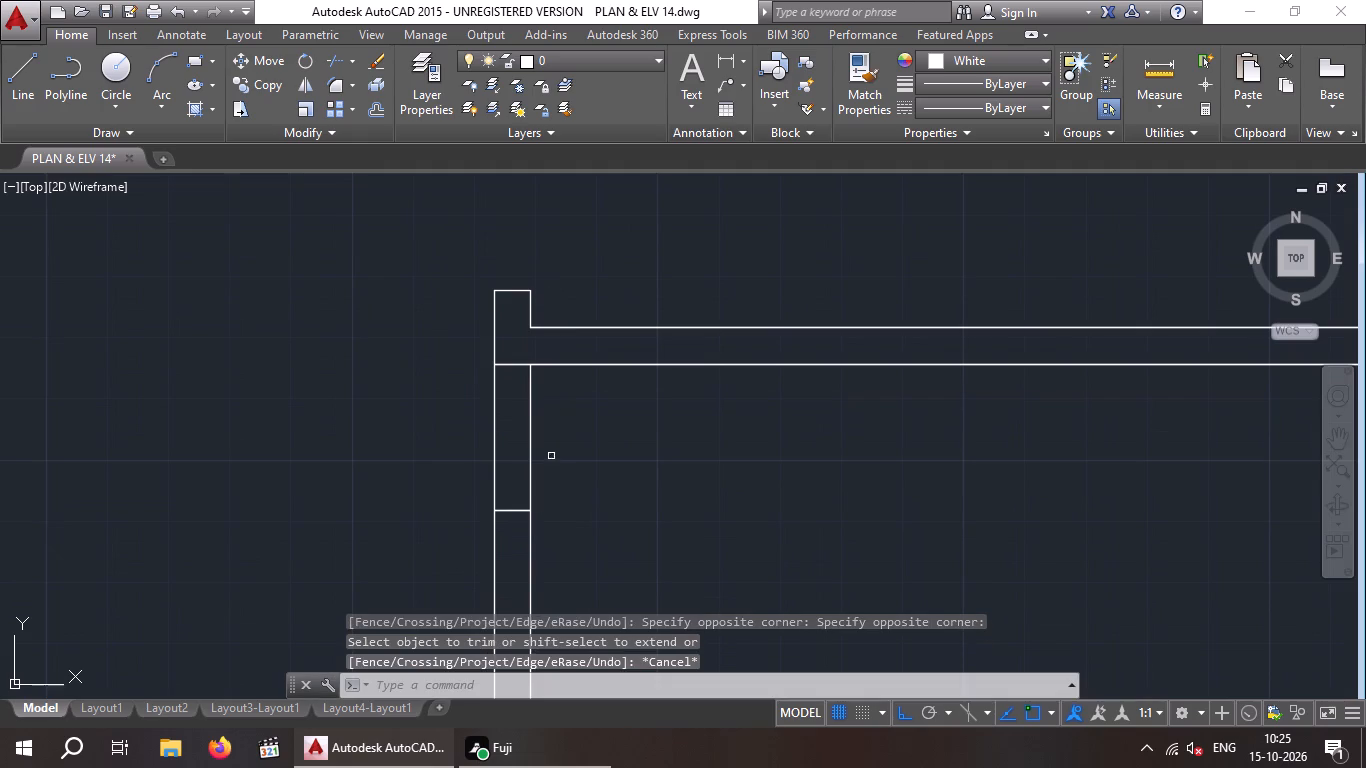
Erase the stray offset lines across the vertical wall below the new doorway.
scroll(507, 512, "up", 2)
left_click_drag(516, 542, 508, 527)
left_click(499, 465)
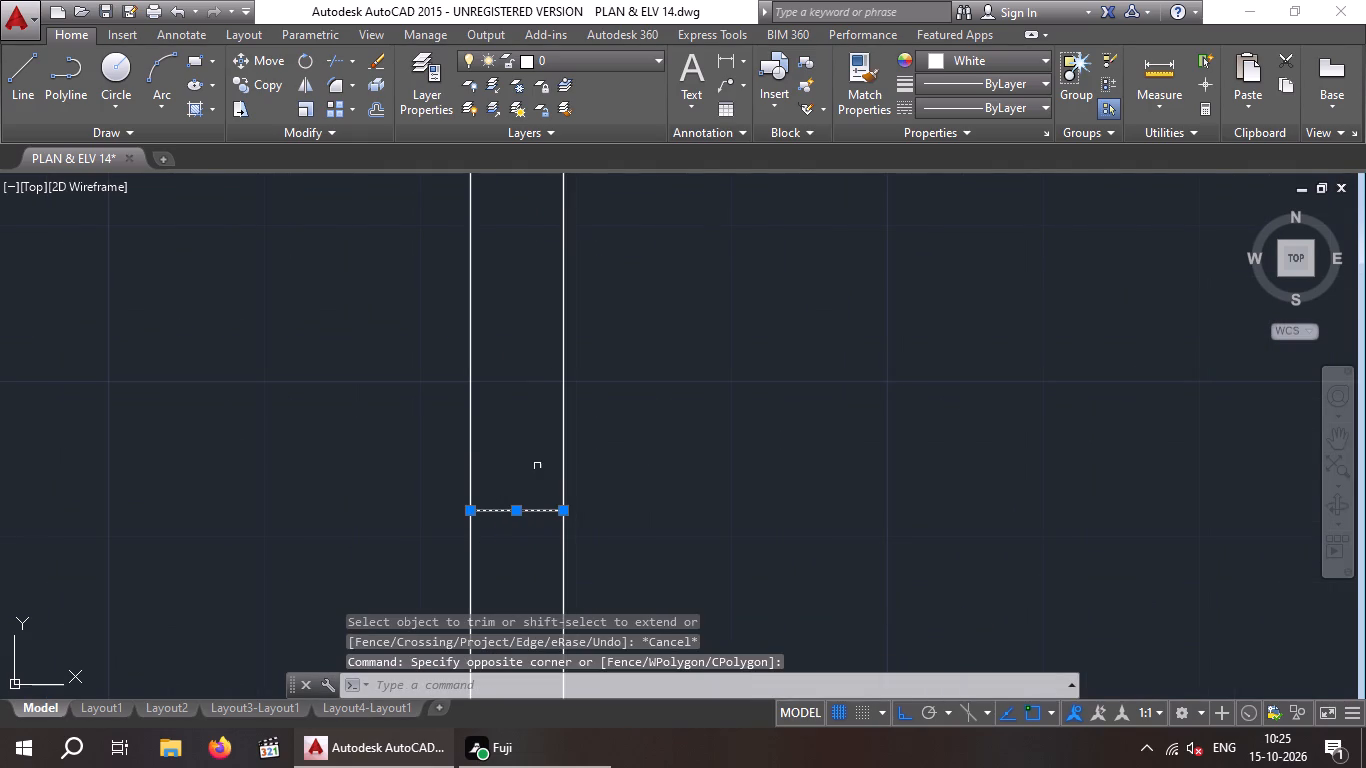
key("Delete")
Look over the whole plan to compare the door openings in the left half with those in the right half.
scroll(551, 462, "down", 5)
middle_click_drag(596, 478, 551, 415)
scroll(609, 461, "down", 1)
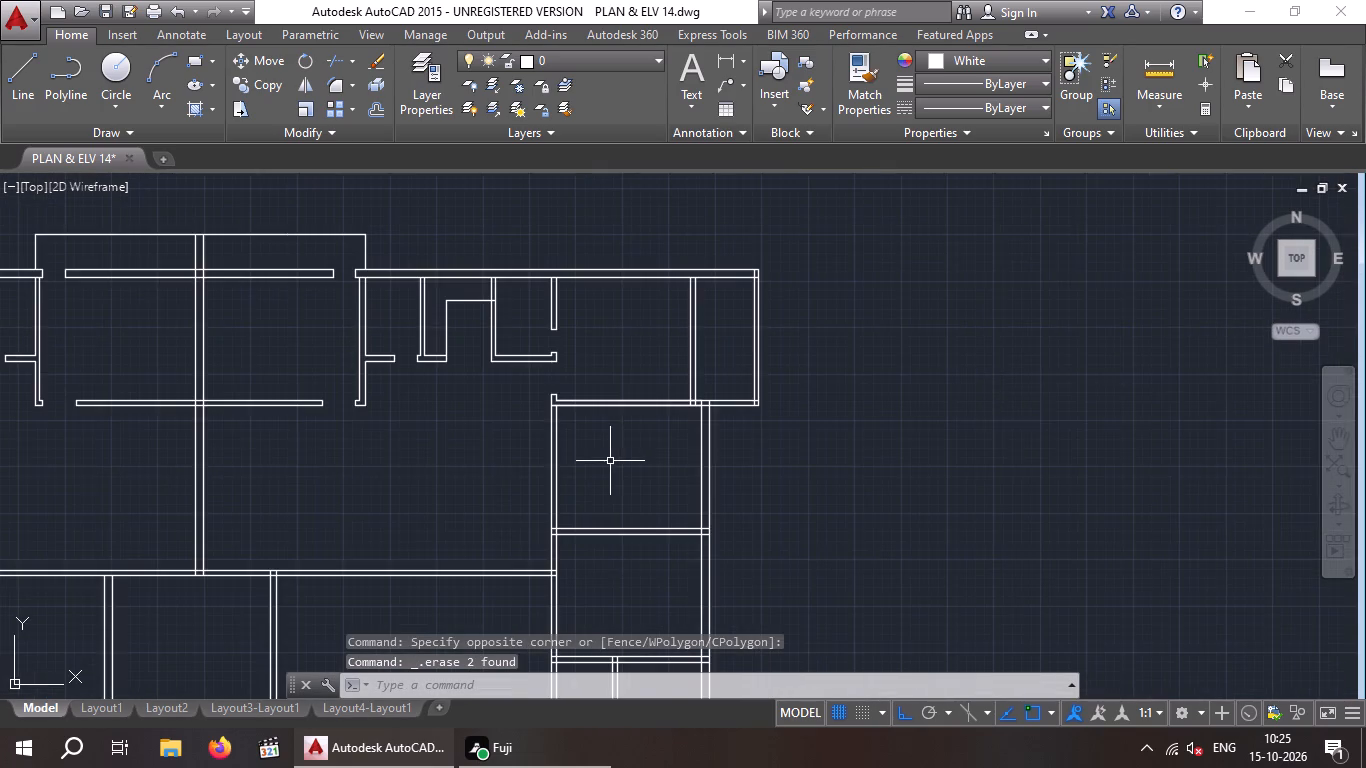
middle_click_drag(610, 461, 450, 465)
scroll(524, 423, "down", 3)
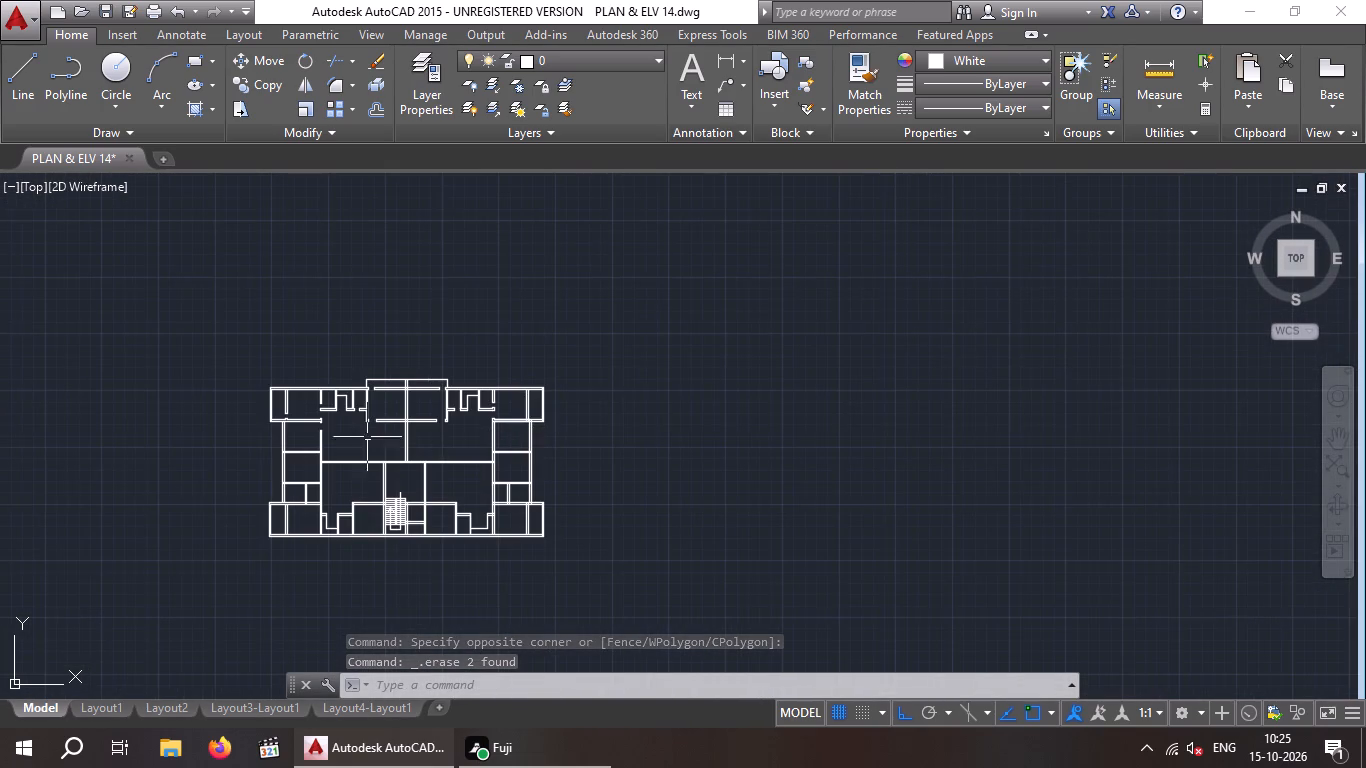
scroll(287, 415, "up", 4)
scroll(925, 506, "down", 2)
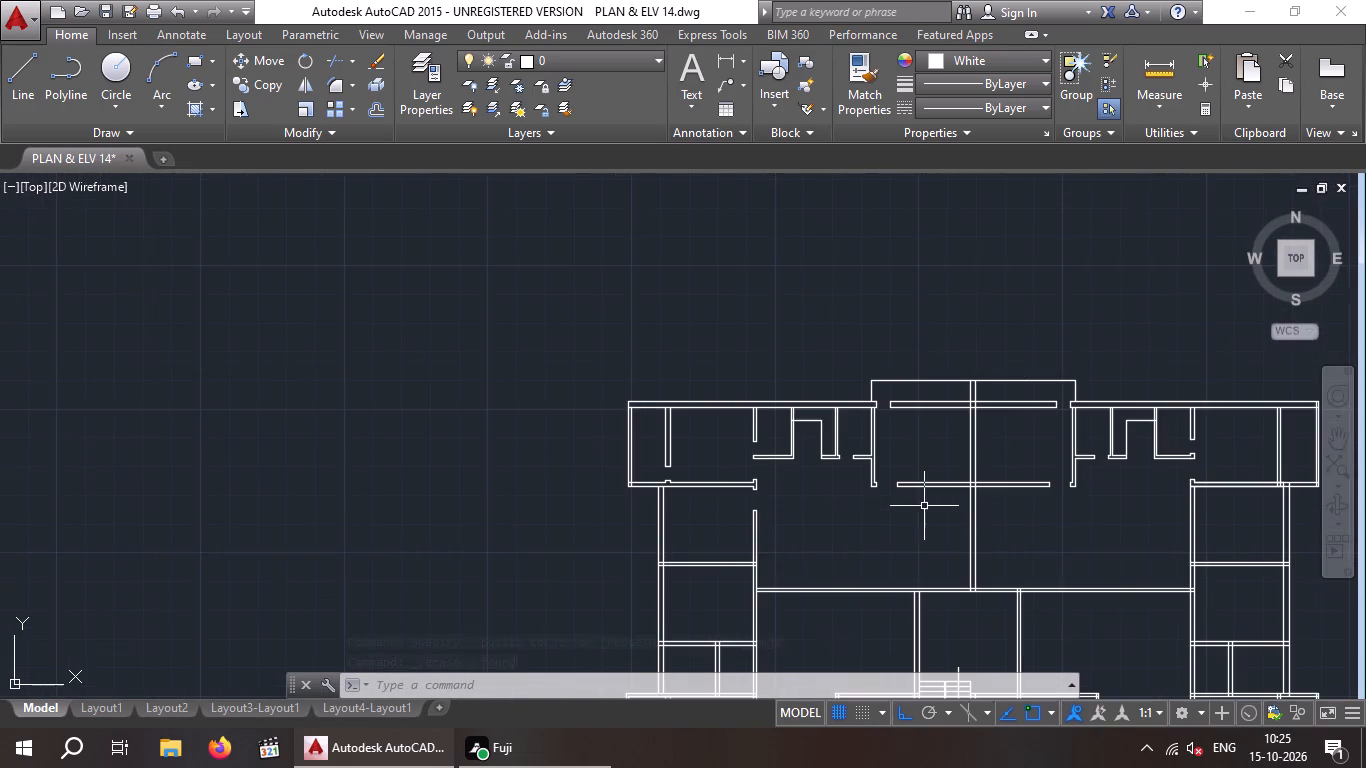
middle_click_drag(924, 511, 588, 486)
middle_click_drag(562, 470, 490, 362)
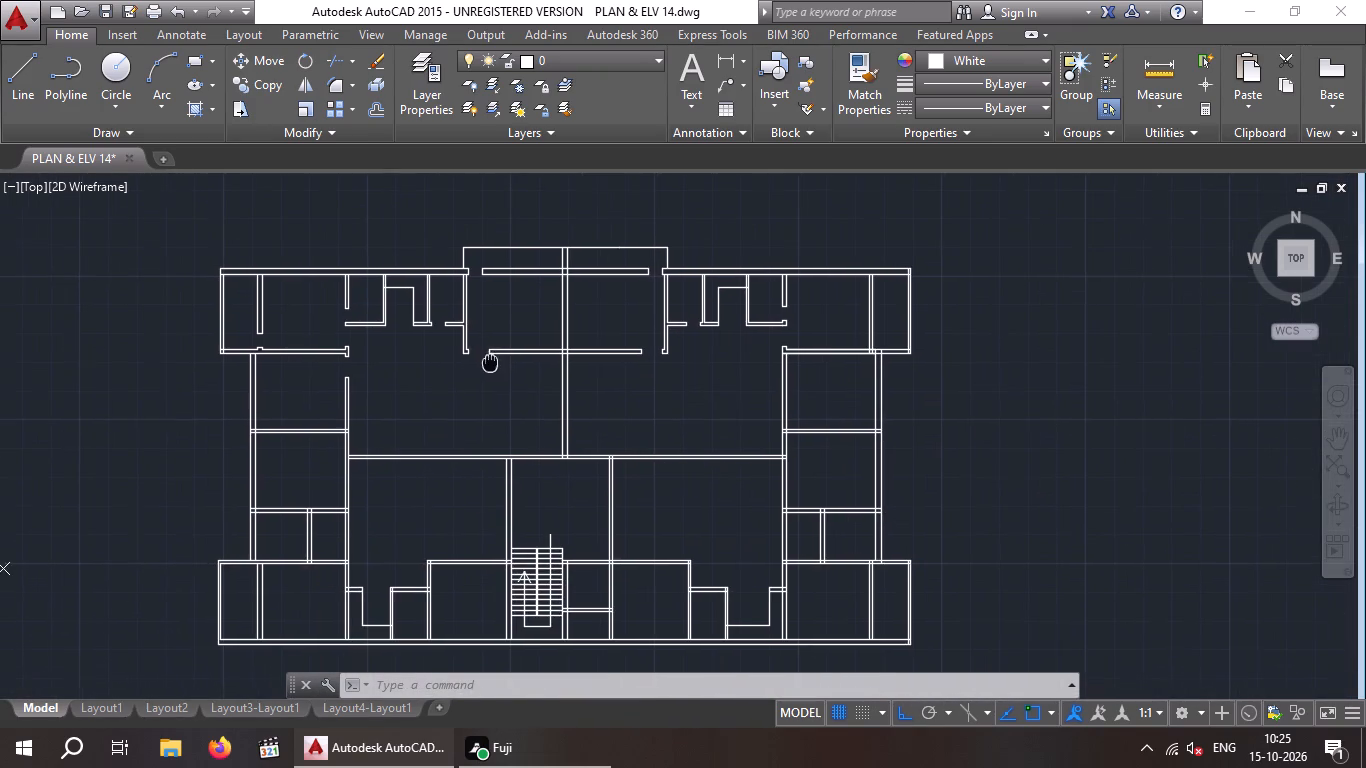
middle_click(489, 361)
middle_click_drag(512, 371, 314, 444)
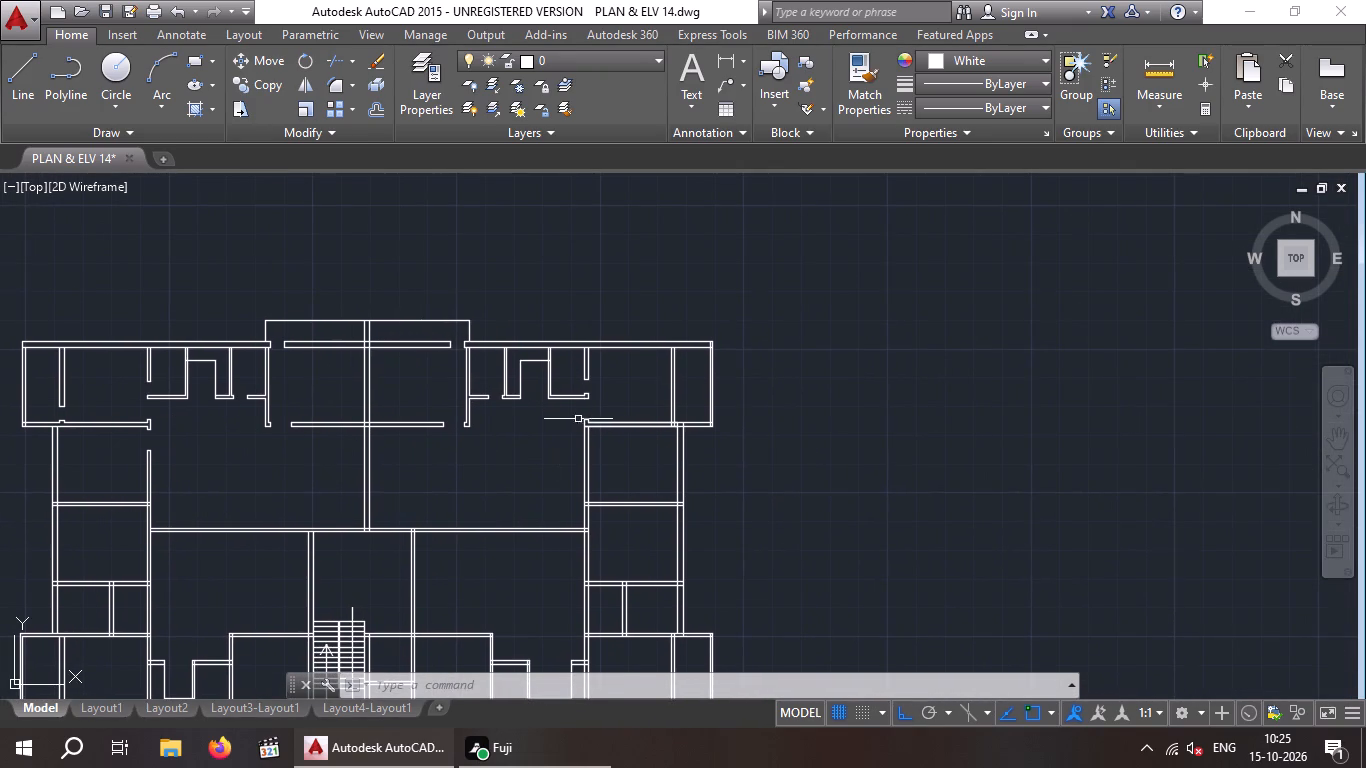
Offset the inner bottom wall line of the upper-right corner room 4" upward to mark a jamb in its left partition.
scroll(654, 414, "up", 4)
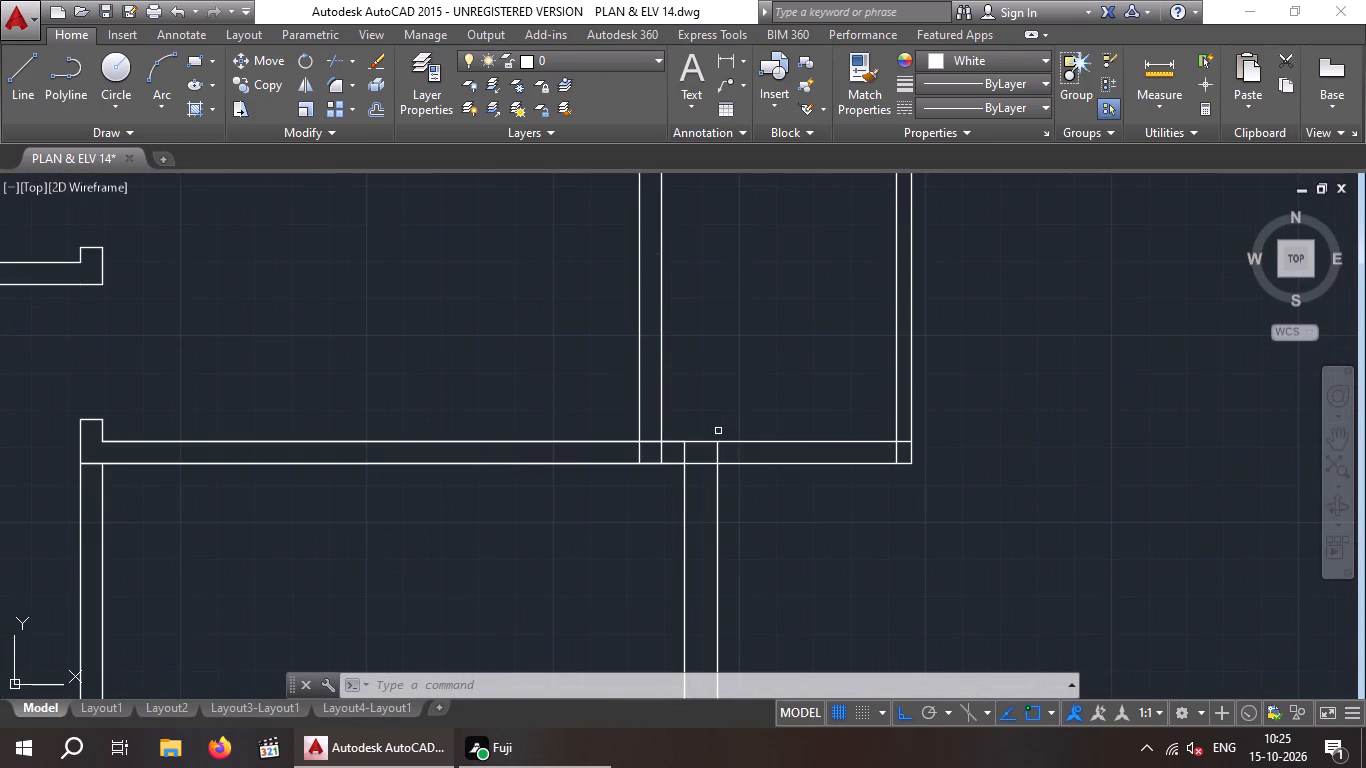
key("o")
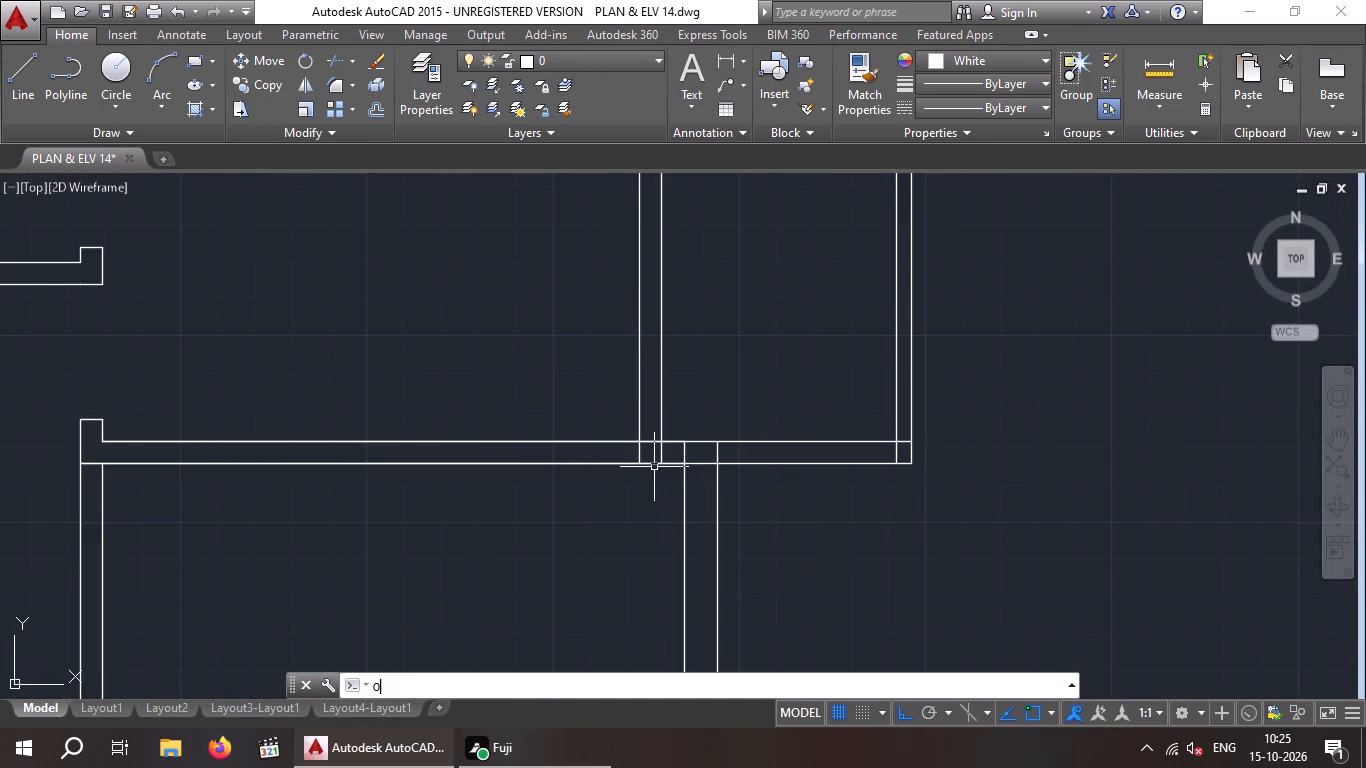
key("Return")
key("4")
key("shift+quotedbl")
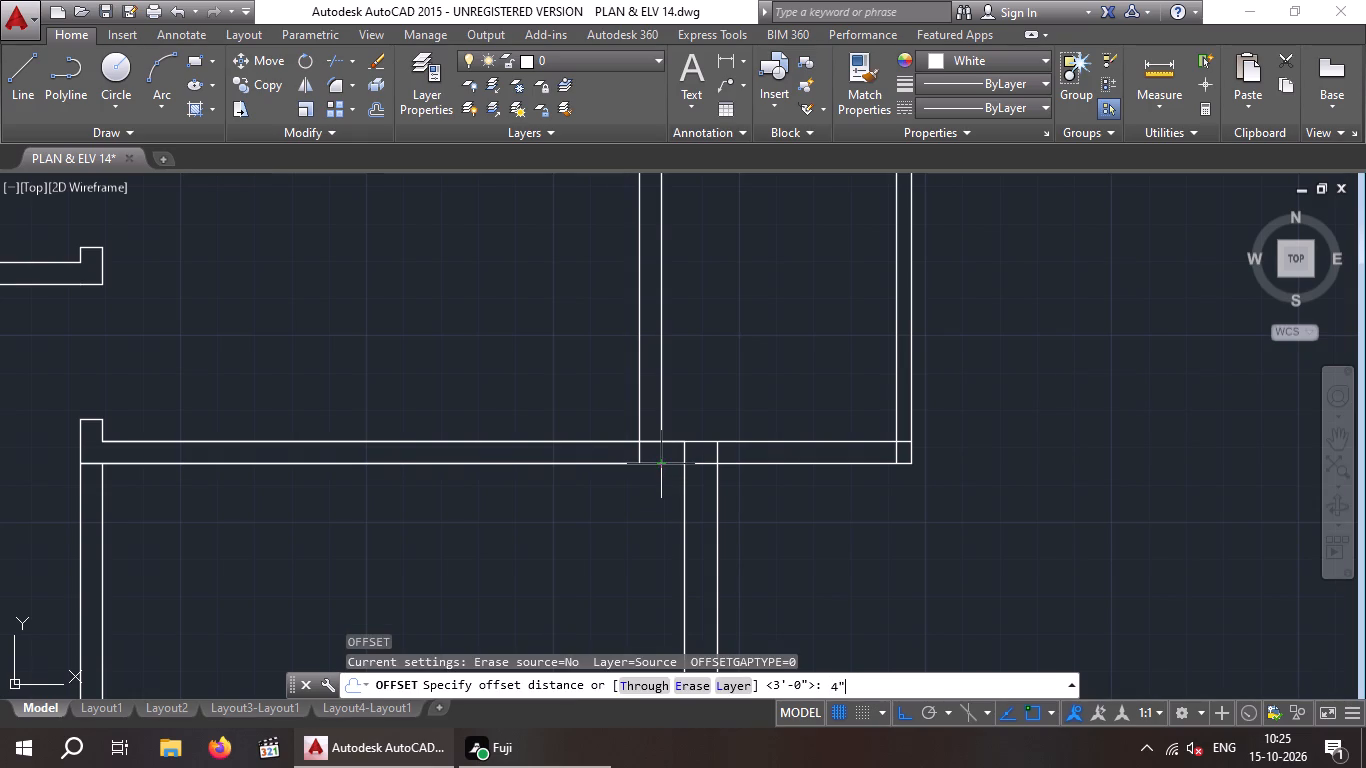
key("Return")
left_click(767, 441)
left_click(728, 374)
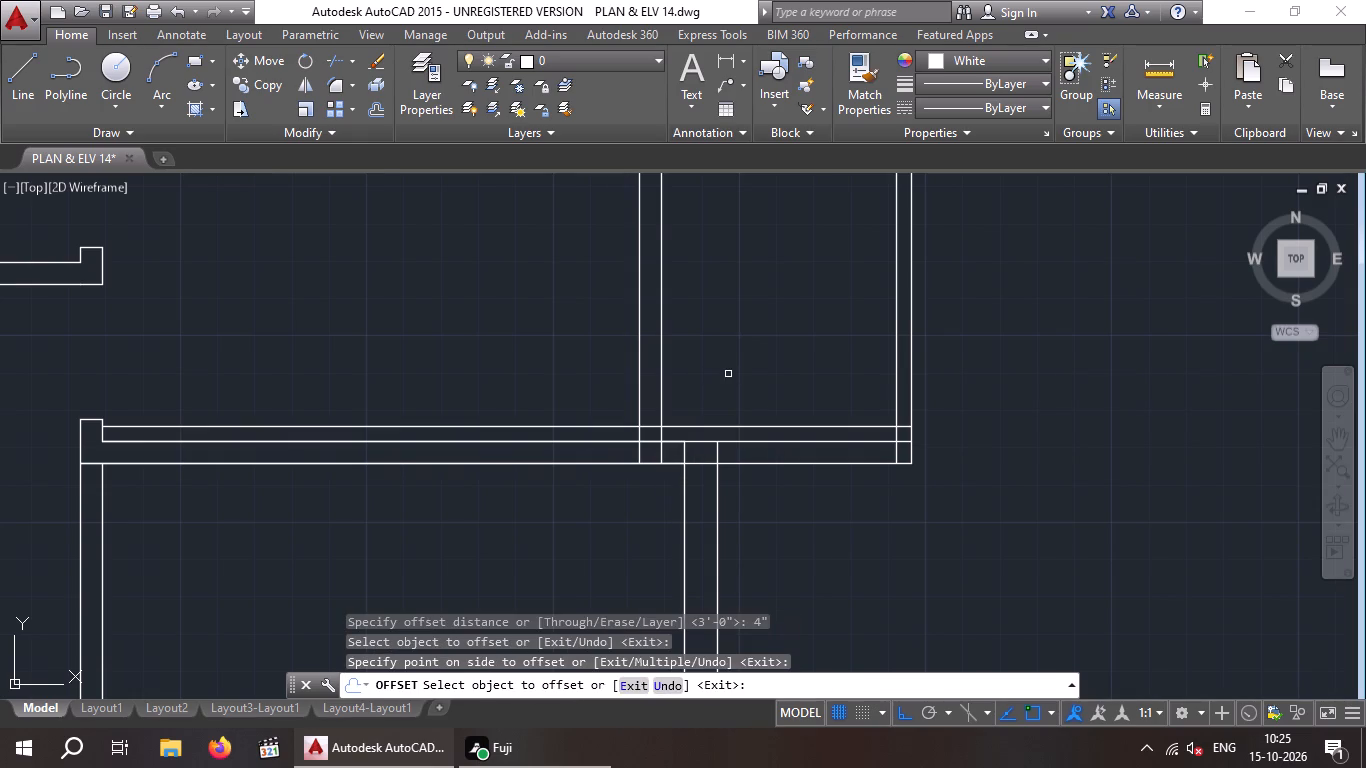
key("Escape")
key("Escape")
Trim the 4" offset line to the left partition's thickness and erase its leftover piece in the corner room's outer right wall.
key("t")
key("r")
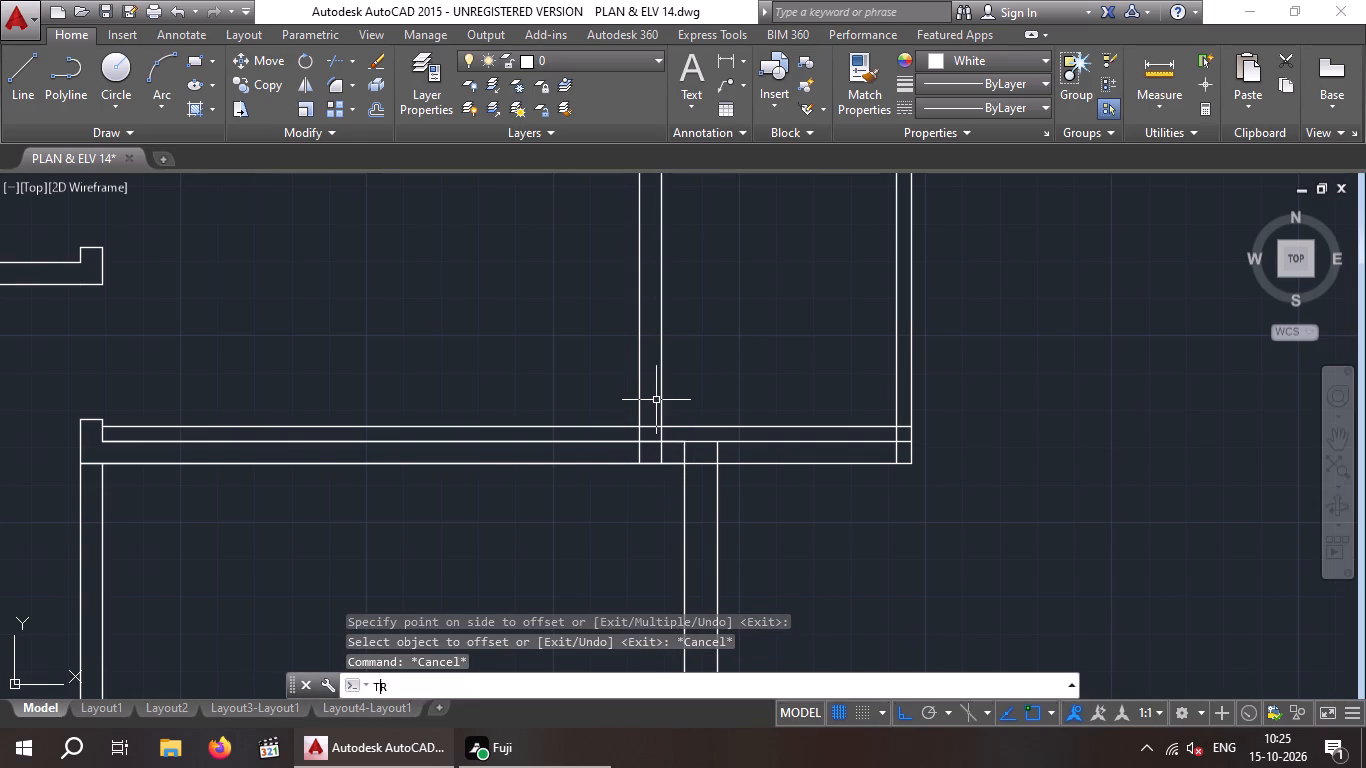
key("space")
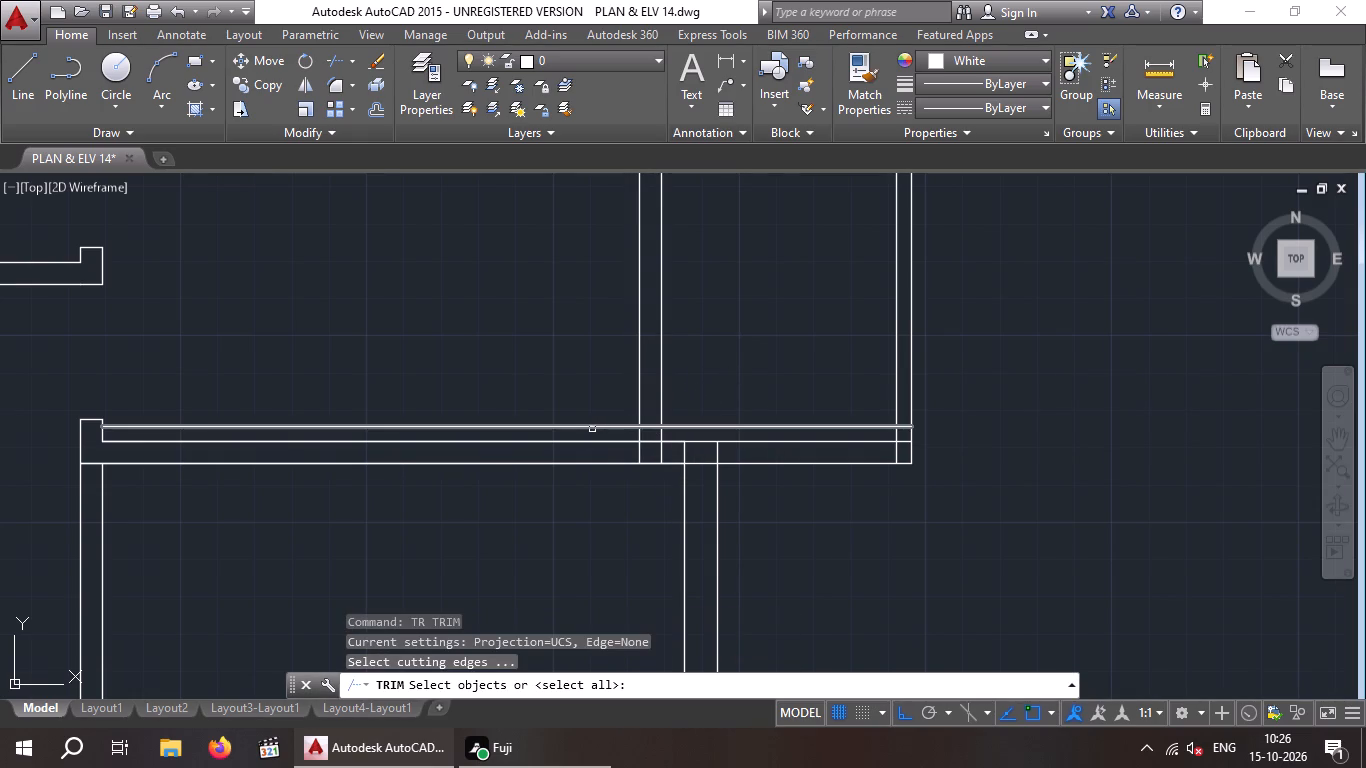
key("space")
left_click(567, 425)
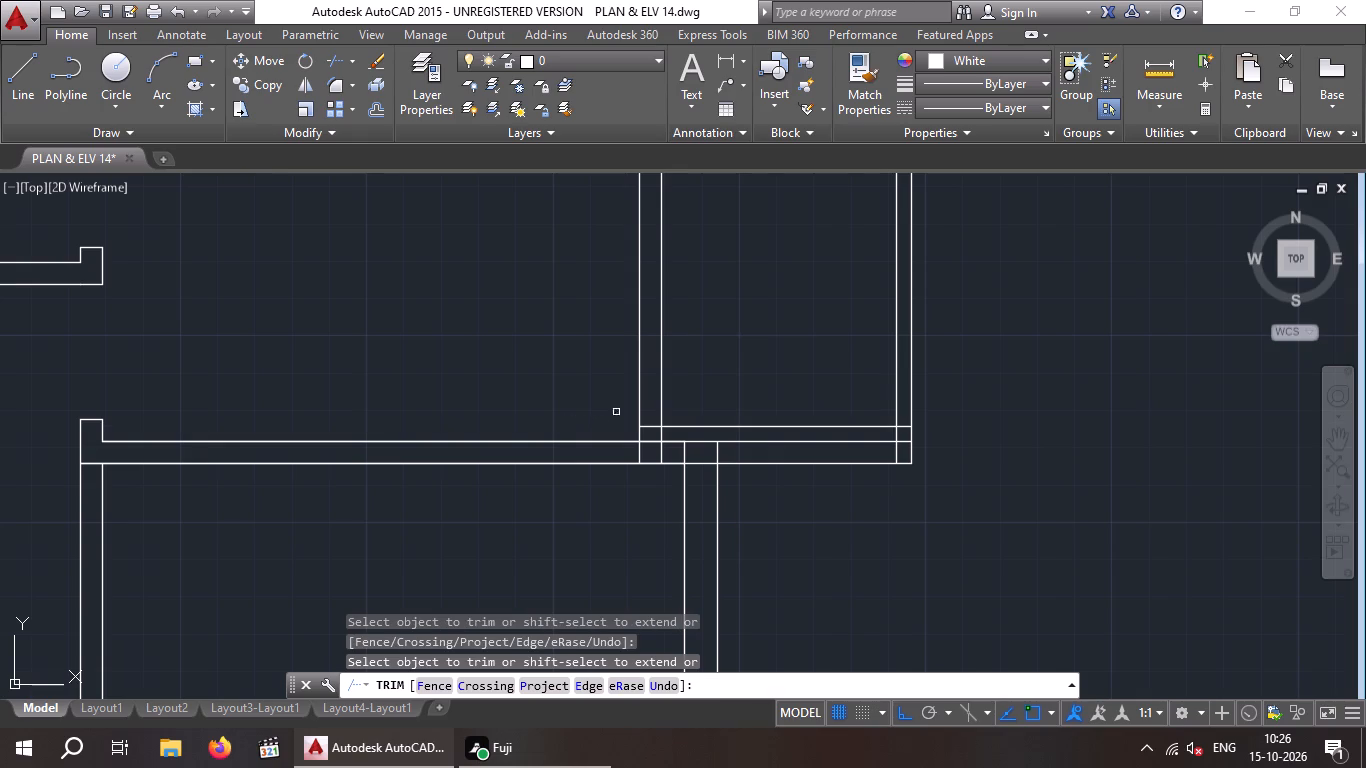
left_click(734, 428)
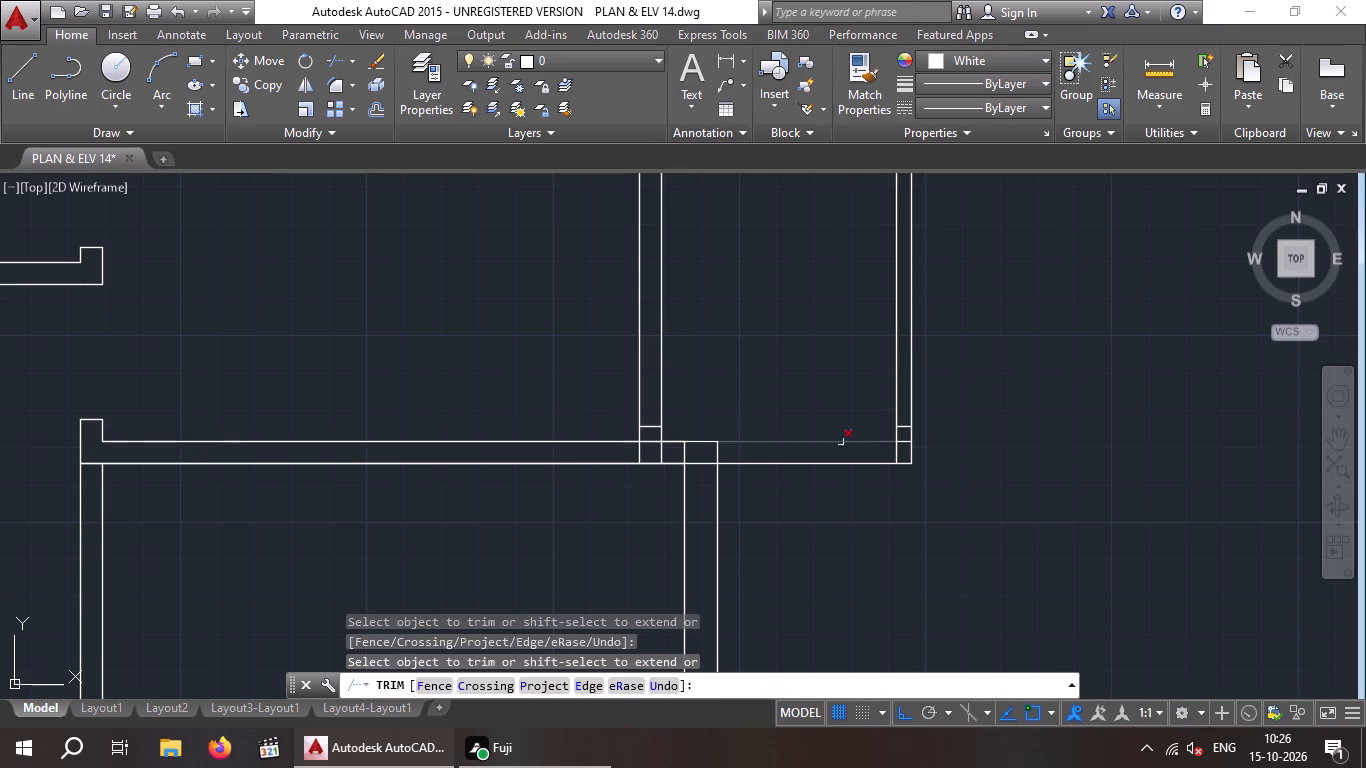
key("Escape")
scroll(907, 432, "up", 3)
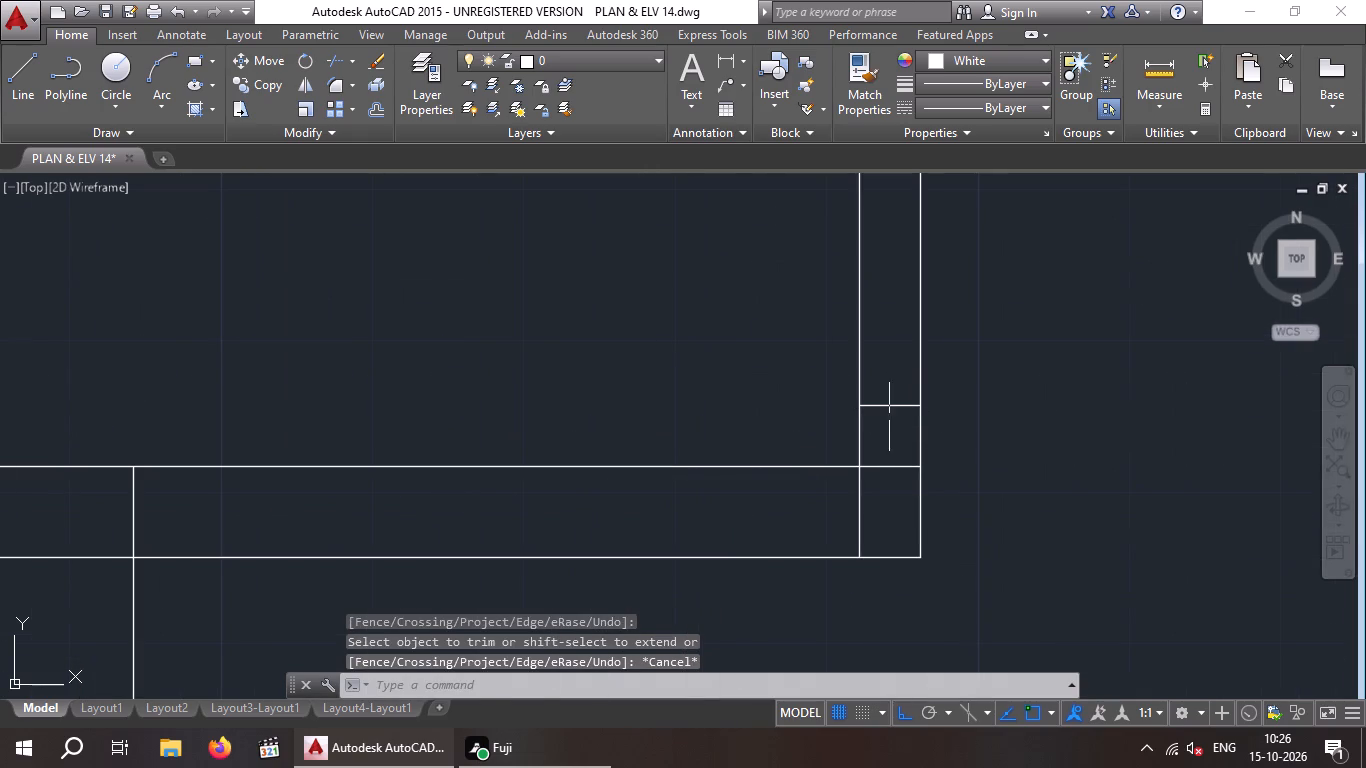
left_click(894, 428)
left_click(886, 384)
key("Delete")
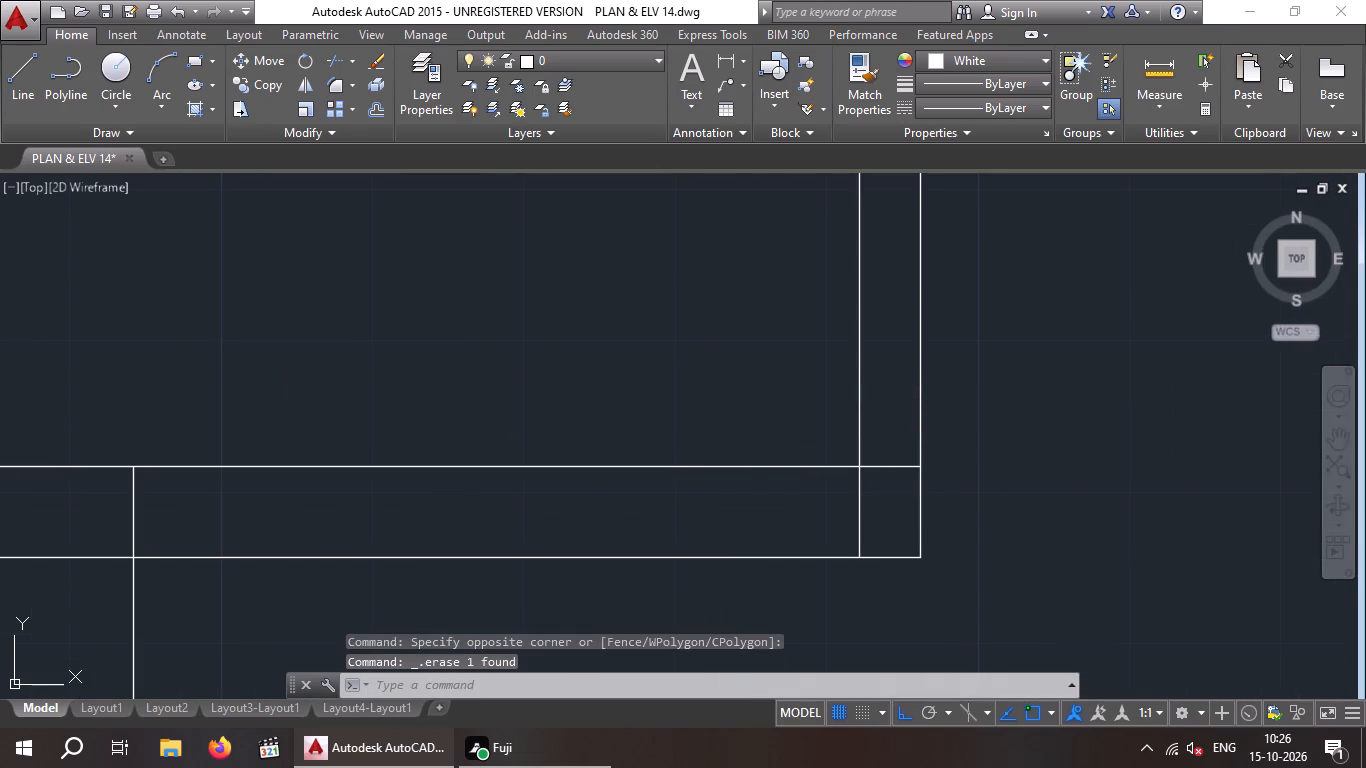
Offset the short jamb line in the corner room's left partition 2' upward to mark the opposite jamb.
scroll(348, 363, "down", 4)
middle_click_drag(355, 363, 461, 421)
key("Escape")
key("Escape")
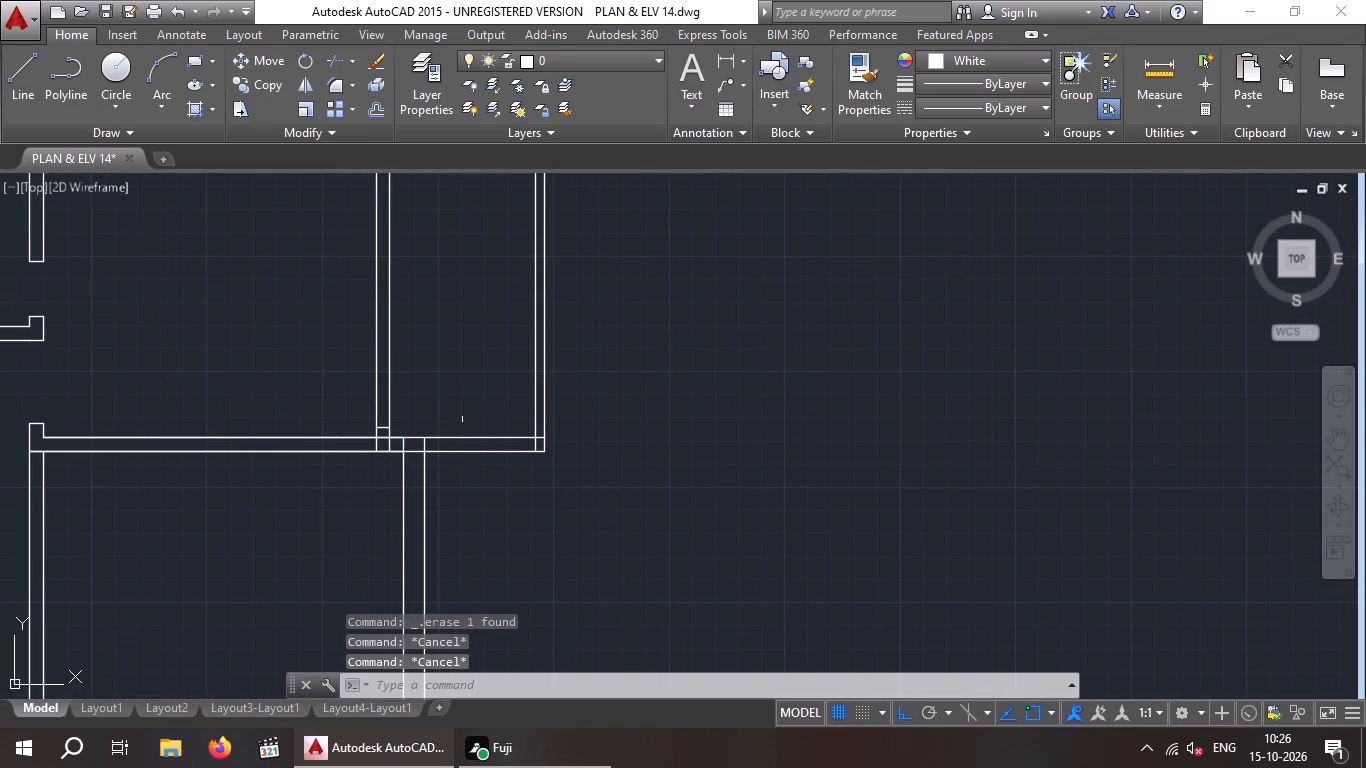
key("o")
key("Return")
key("2")
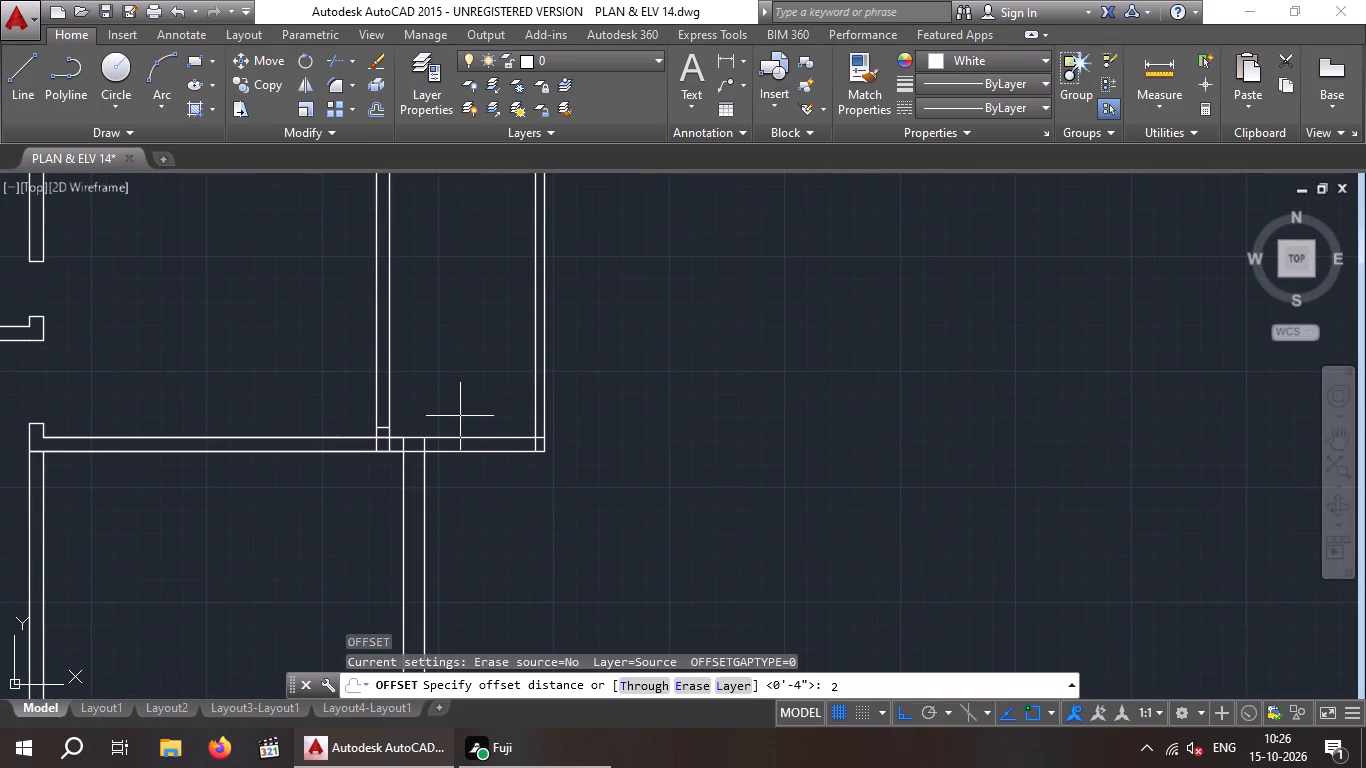
key("apostrophe")
key("Return")
scroll(380, 426, "up", 3)
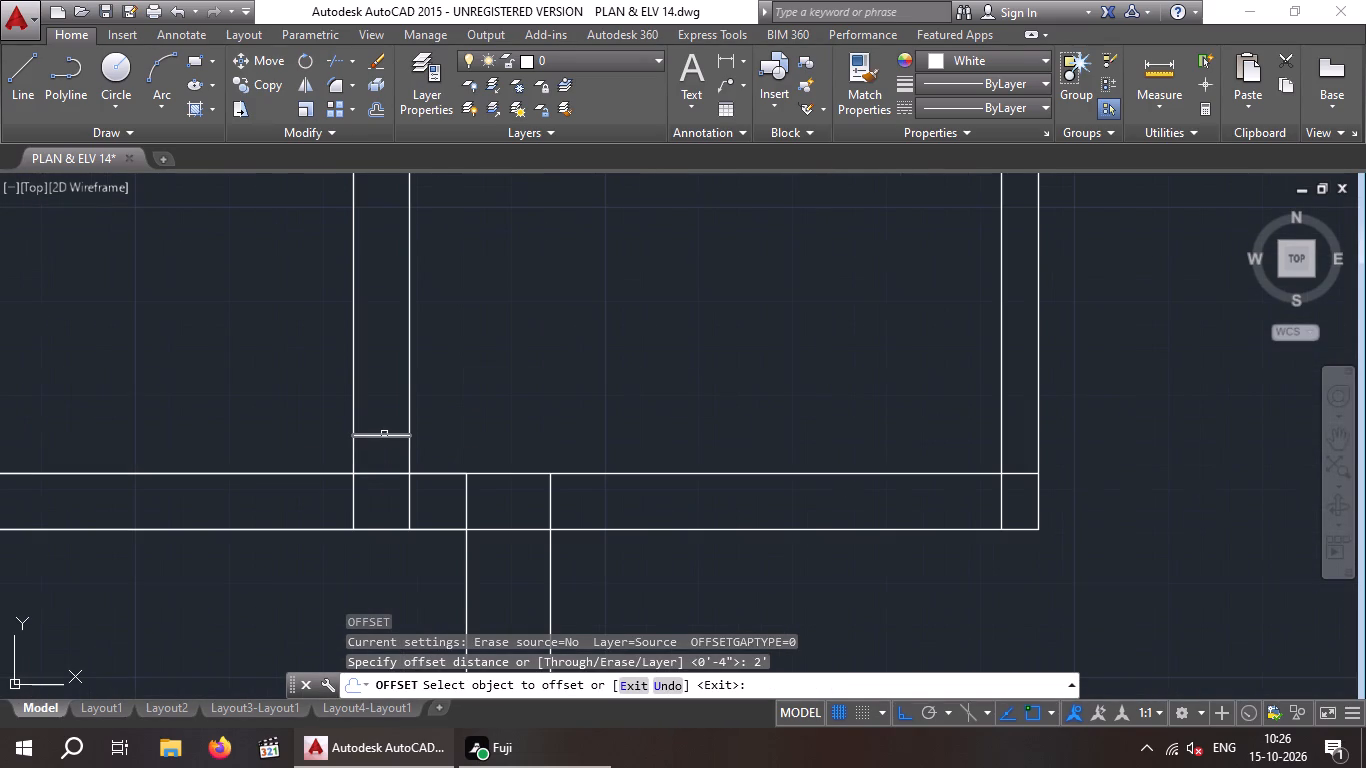
left_click(384, 435)
left_click(381, 382)
scroll(381, 382, "down", 2)
key("Escape")
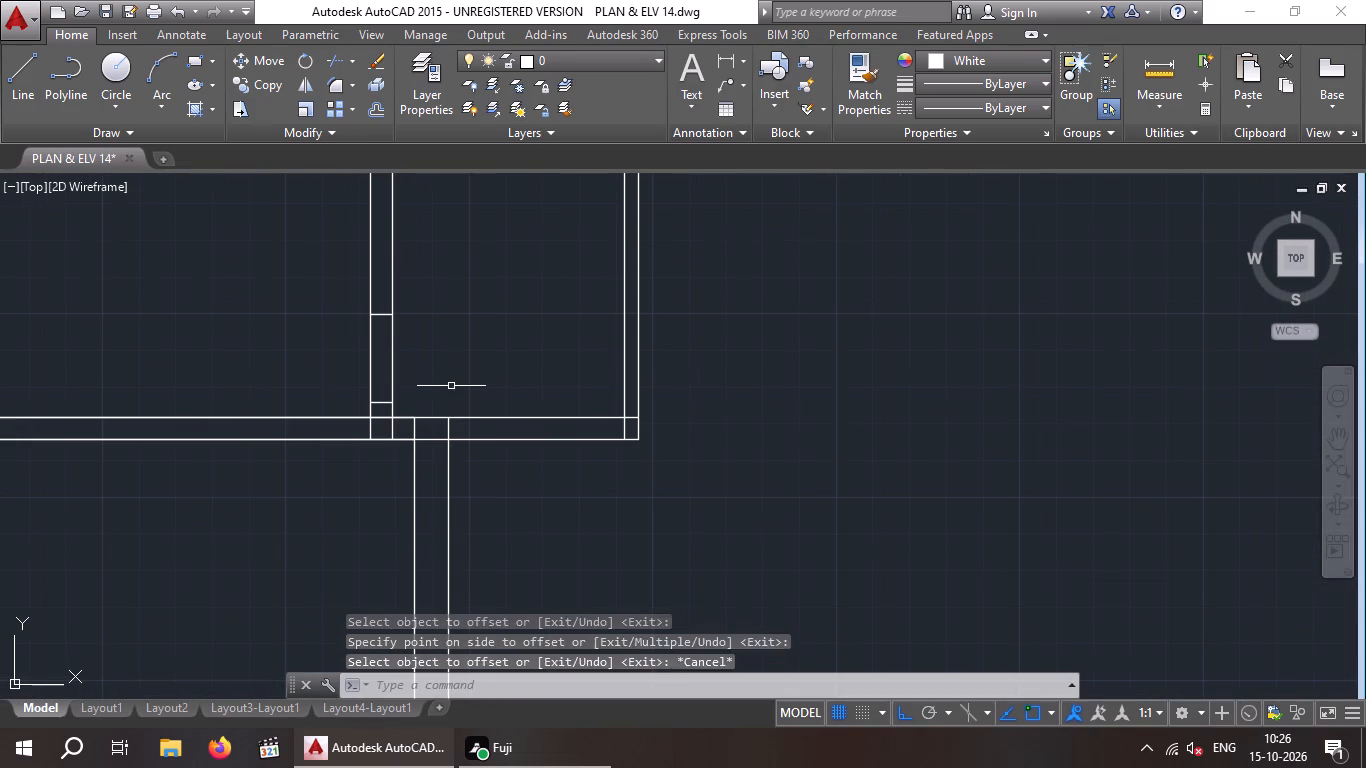
key("Escape")
Trim both partition lines between the two jamb lines to open the corner room's doorway.
key("t")
key("r")
key("n")
key("space")
key("space")
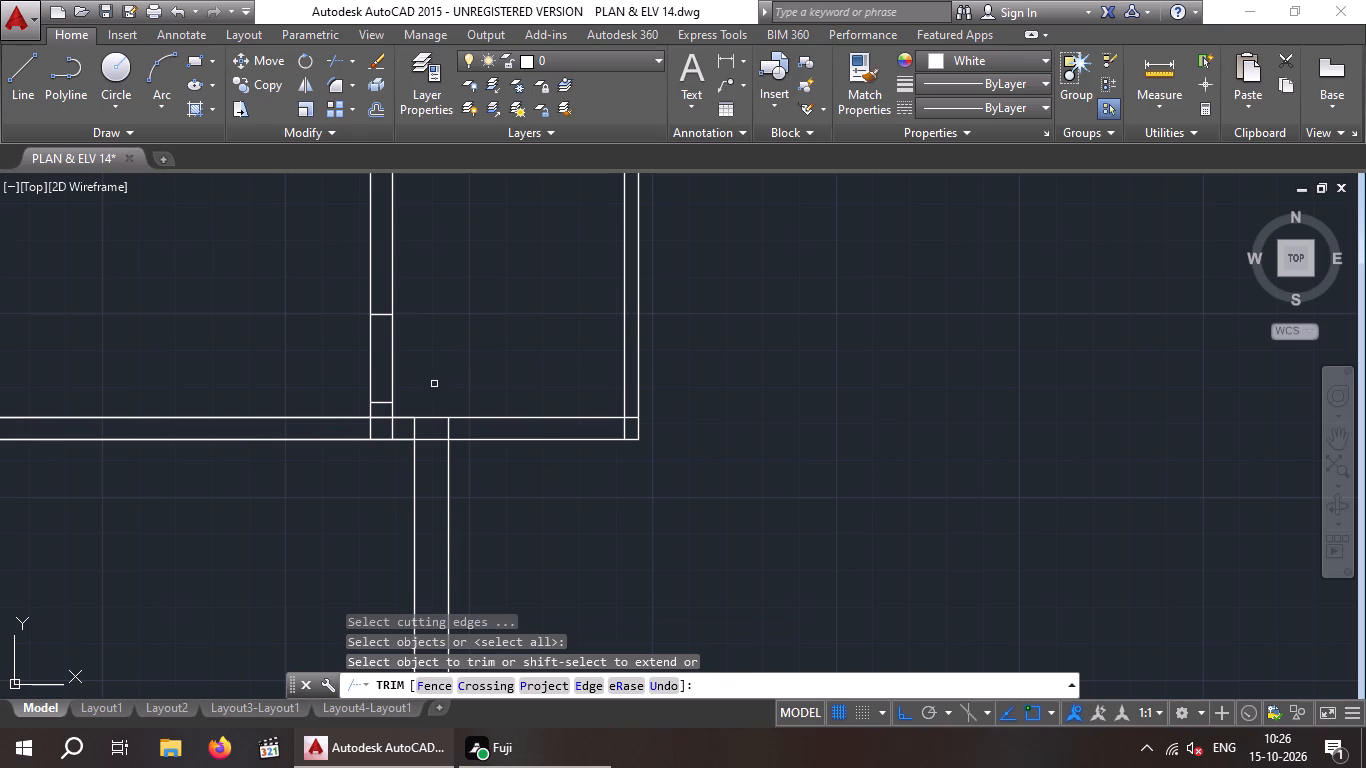
left_click_drag(444, 353, 366, 369)
left_click(307, 365)
Trim the overlapping lines where the doorway's lower jamb stub and the vertical wall below meet the corner room's bottom wall.
scroll(356, 360, "down", 3)
middle_click_drag(408, 342, 411, 341)
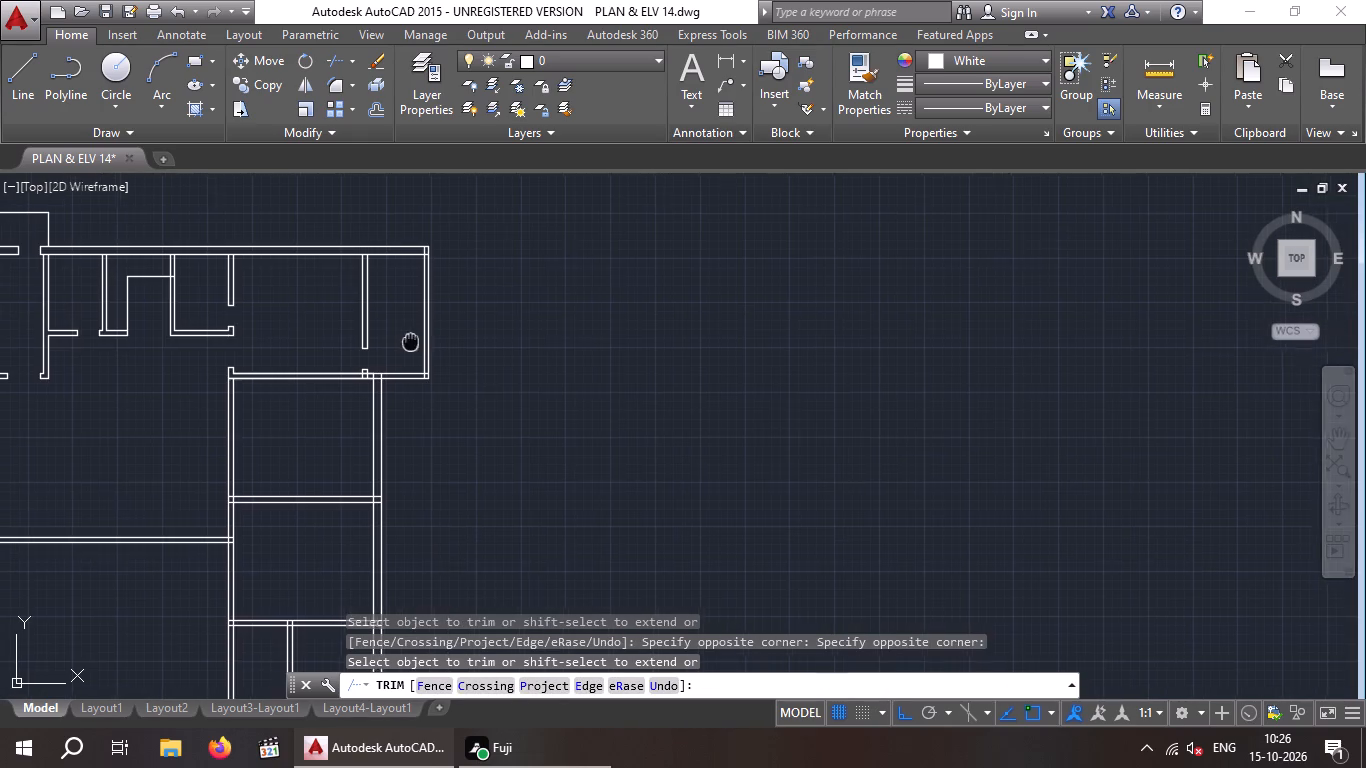
middle_click_drag(411, 341, 451, 341)
middle_click_drag(564, 332, 682, 308)
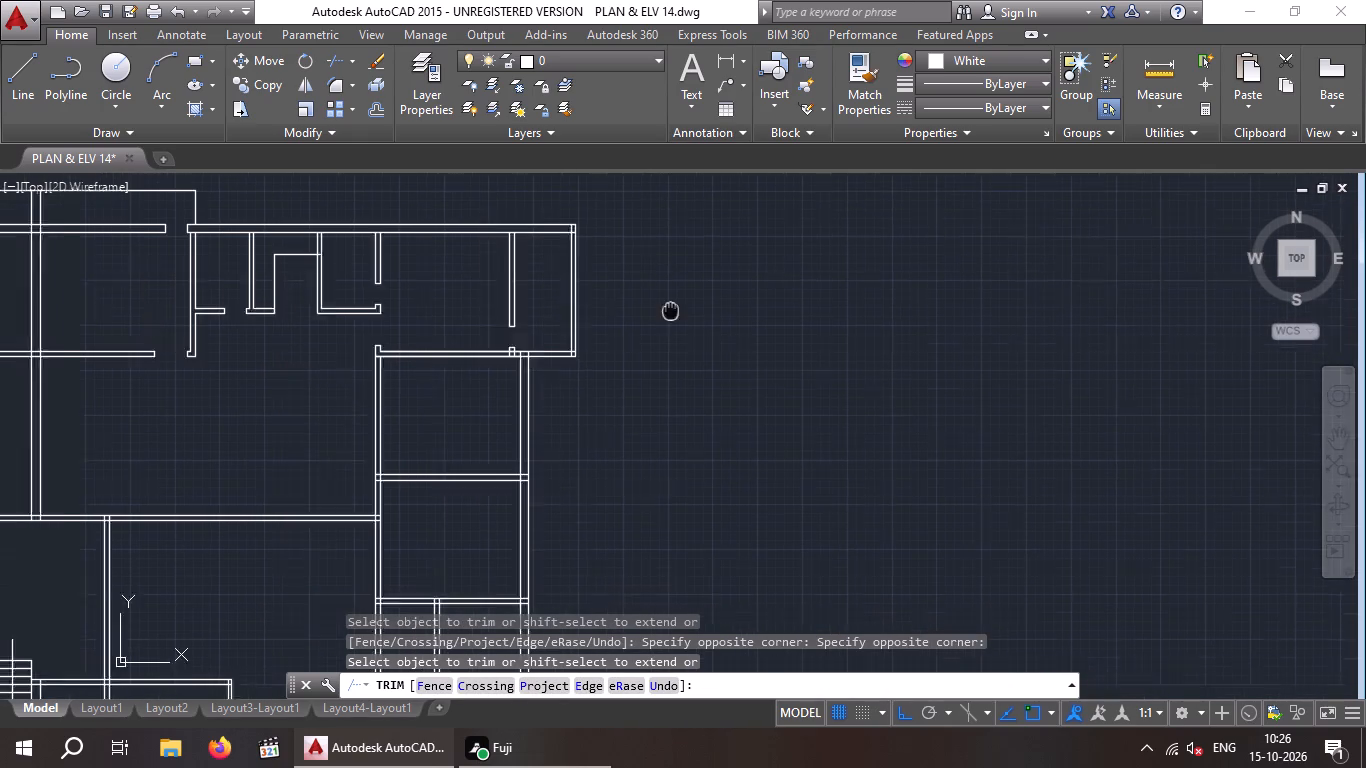
middle_click_drag(682, 308, 708, 302)
scroll(540, 349, "up", 4)
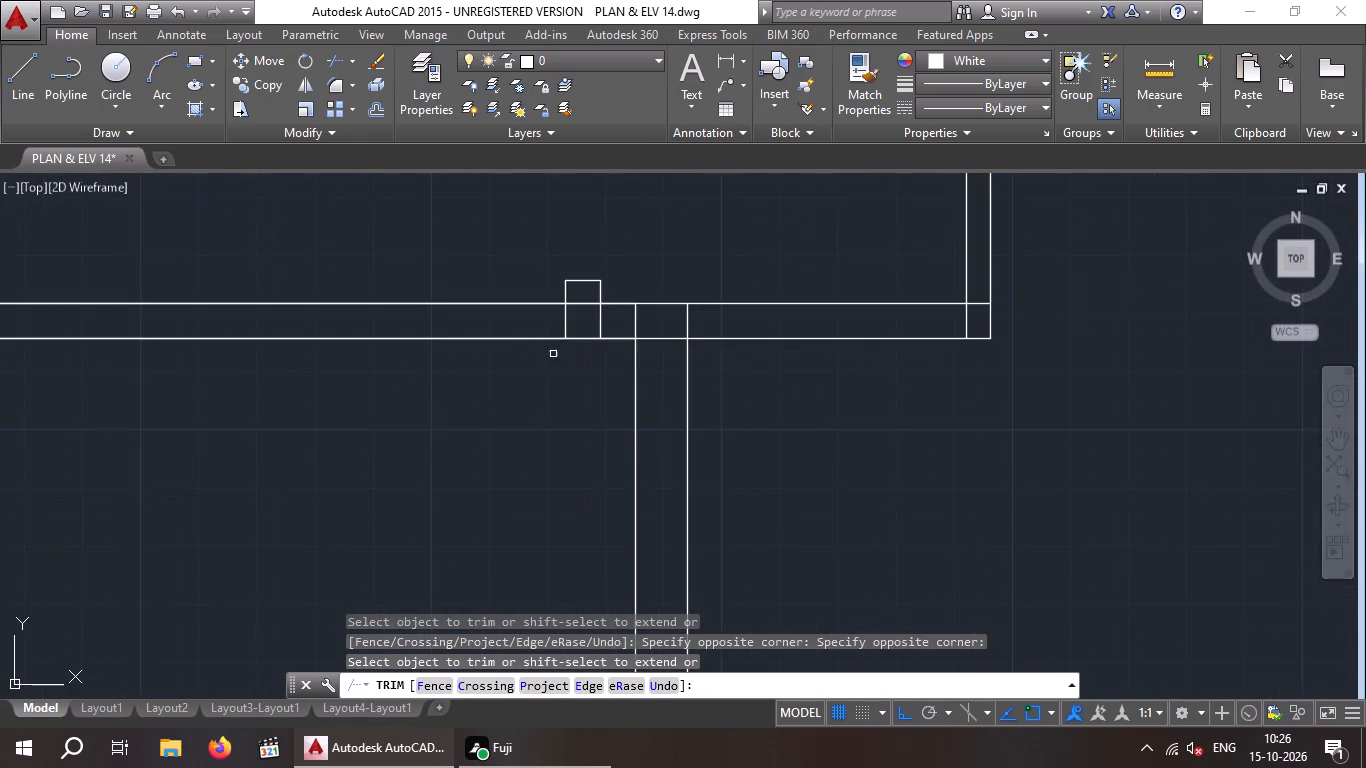
scroll(558, 347, "up", 3)
scroll(623, 338, "down", 2)
middle_click_drag(623, 338, 606, 412)
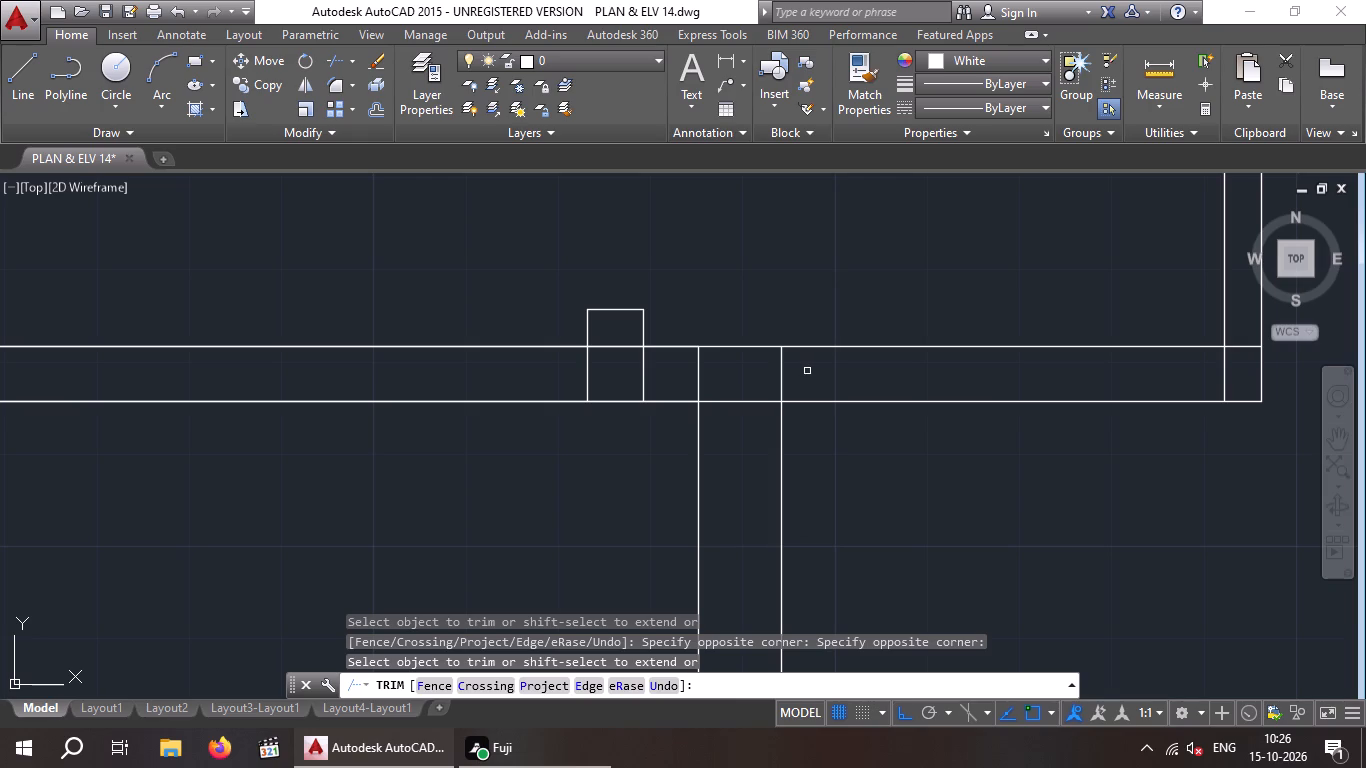
left_click_drag(818, 370, 766, 370)
left_click(554, 371)
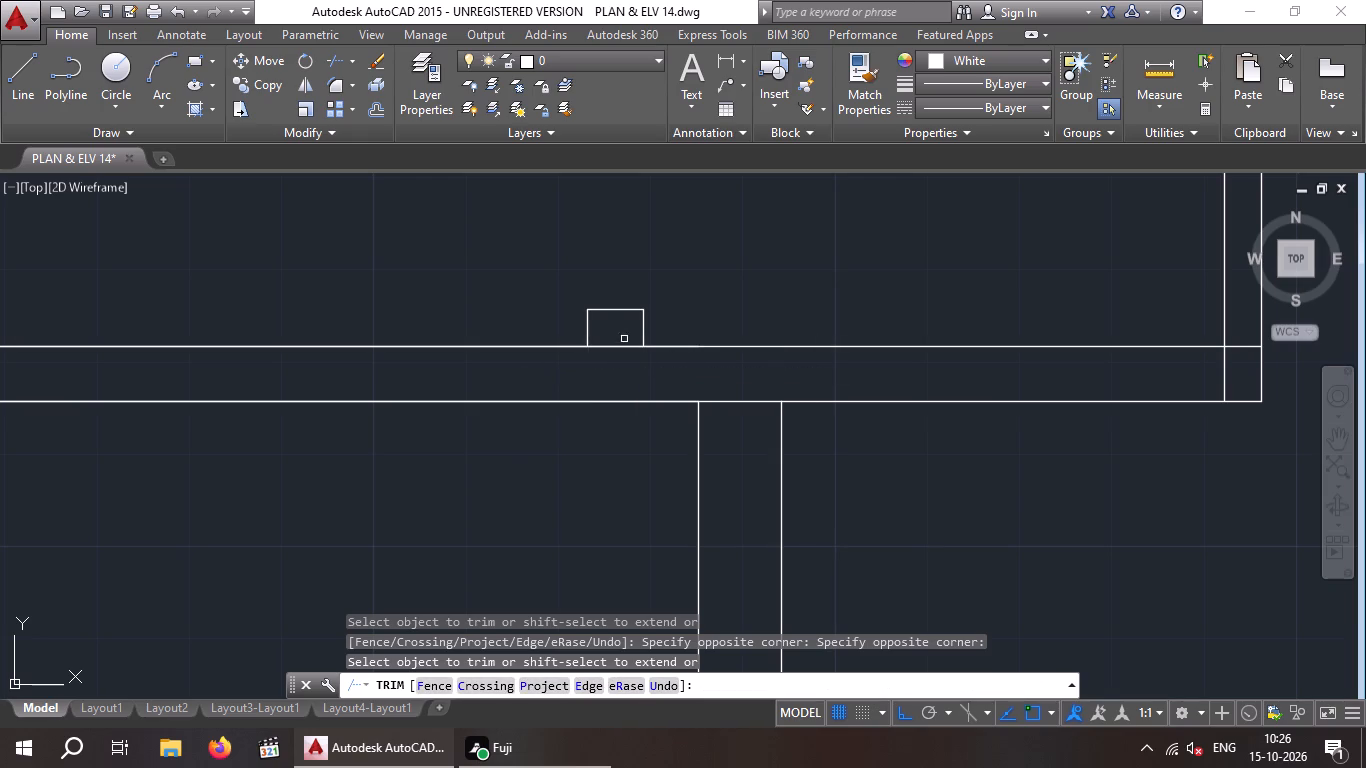
left_click(621, 347)
left_click(619, 365)
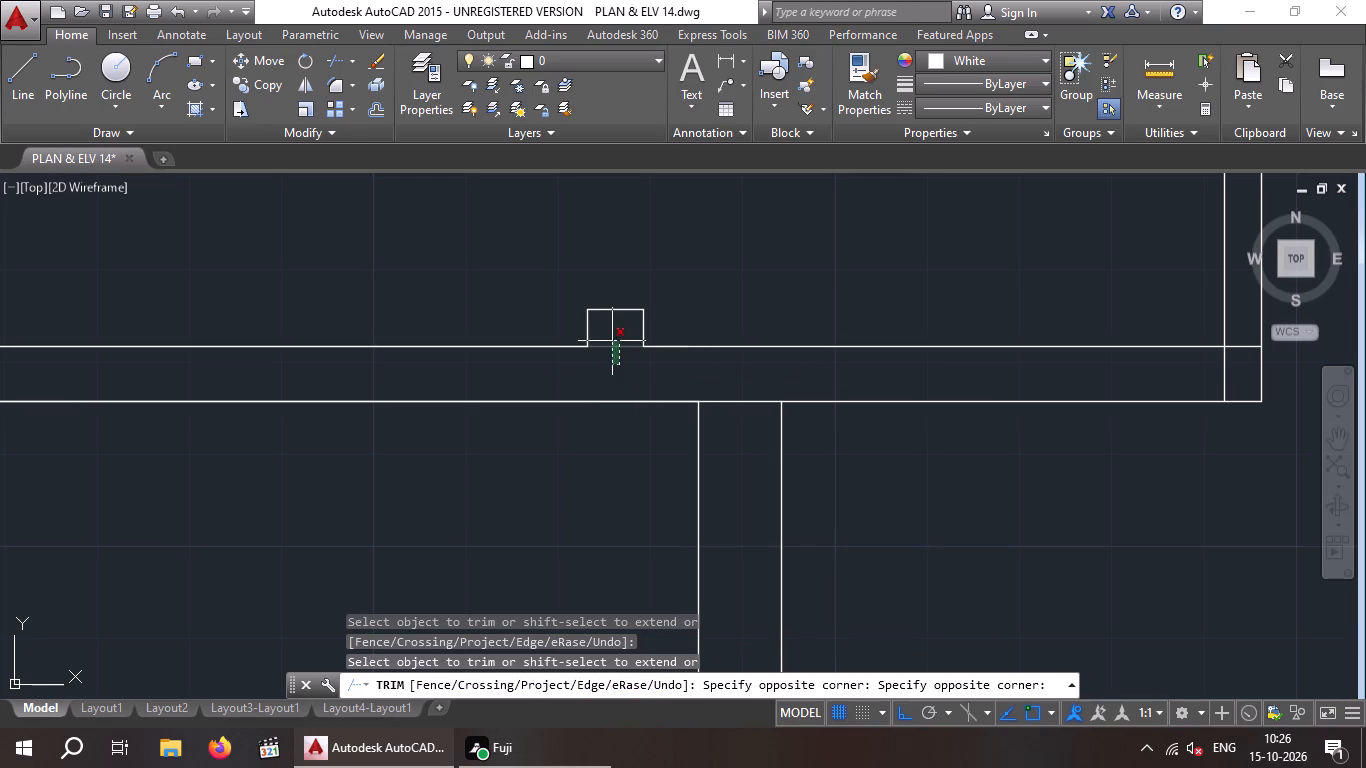
left_click(612, 341)
left_click_drag(742, 446, 731, 411)
left_click(724, 381)
Trim the crossing wall lines at the corner room's lower-right outer corner.
scroll(730, 380, "down", 4)
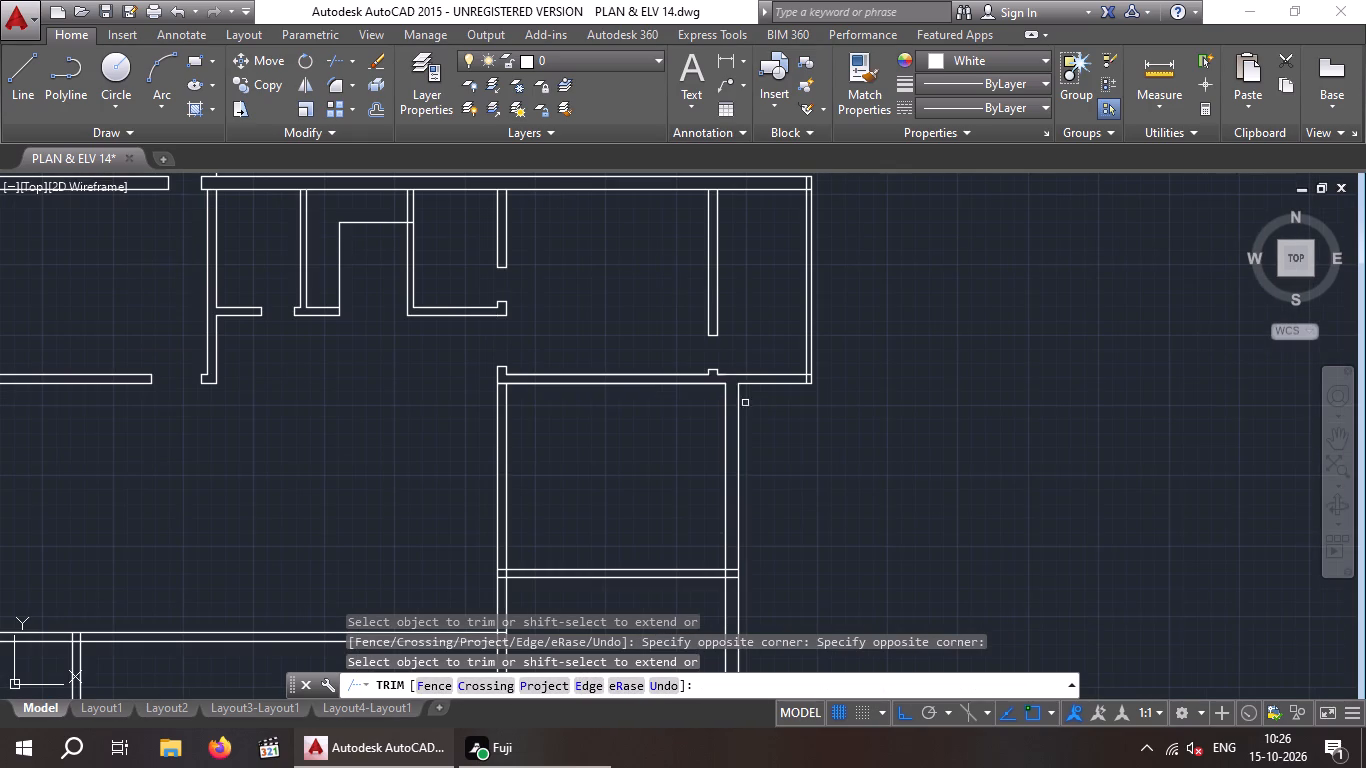
scroll(804, 377, "up", 6)
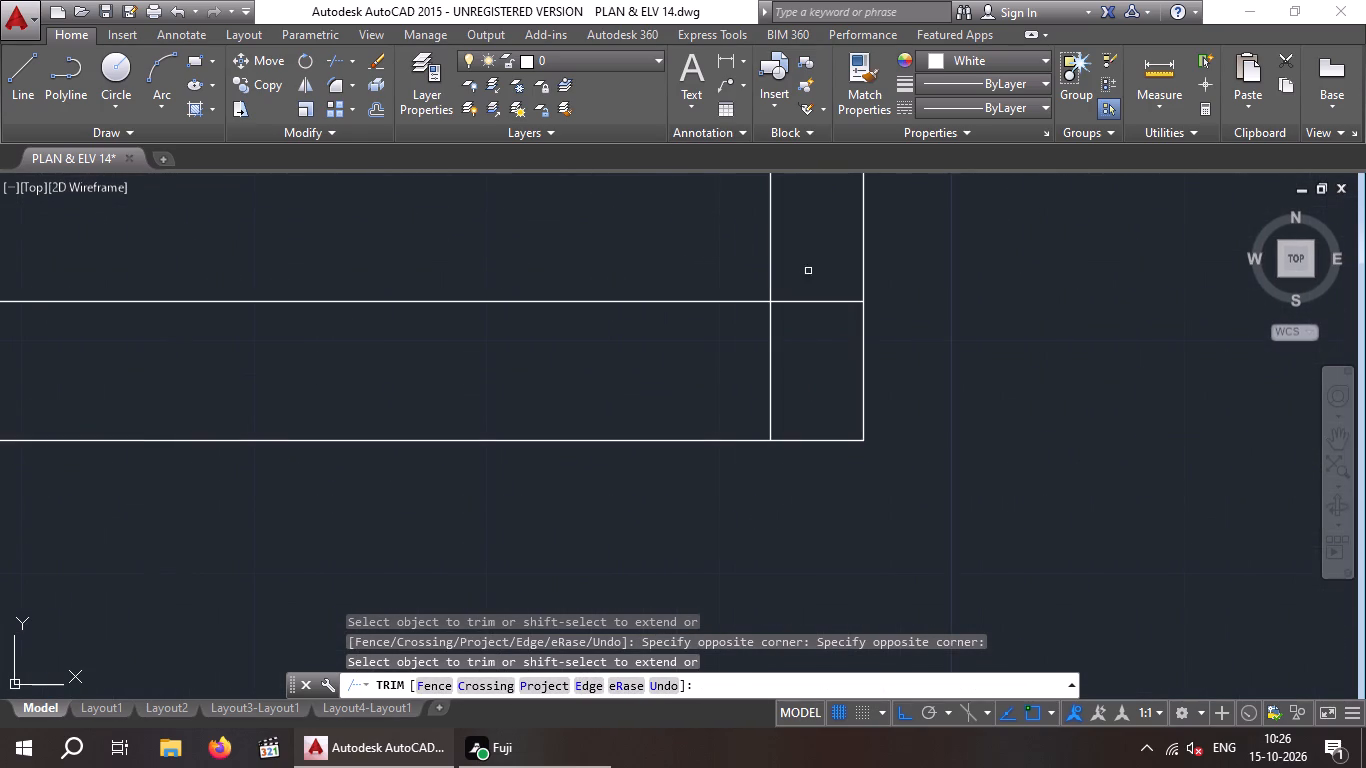
left_click_drag(815, 269, 847, 345)
left_click(846, 357)
left_click_drag(839, 369, 730, 388)
left_click(695, 394)
scroll(695, 393, "down", 3)
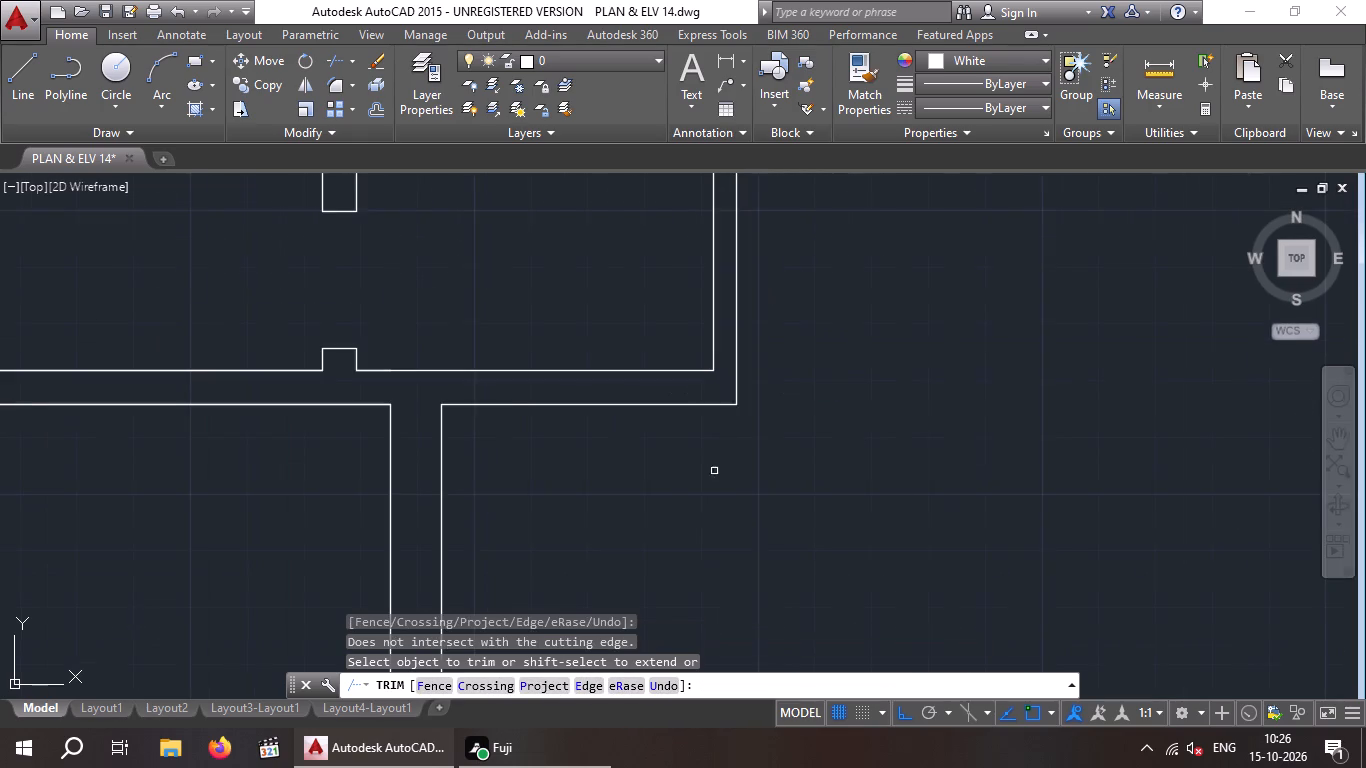
scroll(713, 471, "down", 1)
middle_click_drag(710, 472, 776, 460)
scroll(836, 449, "down", 2)
middle_click_drag(815, 464, 894, 427)
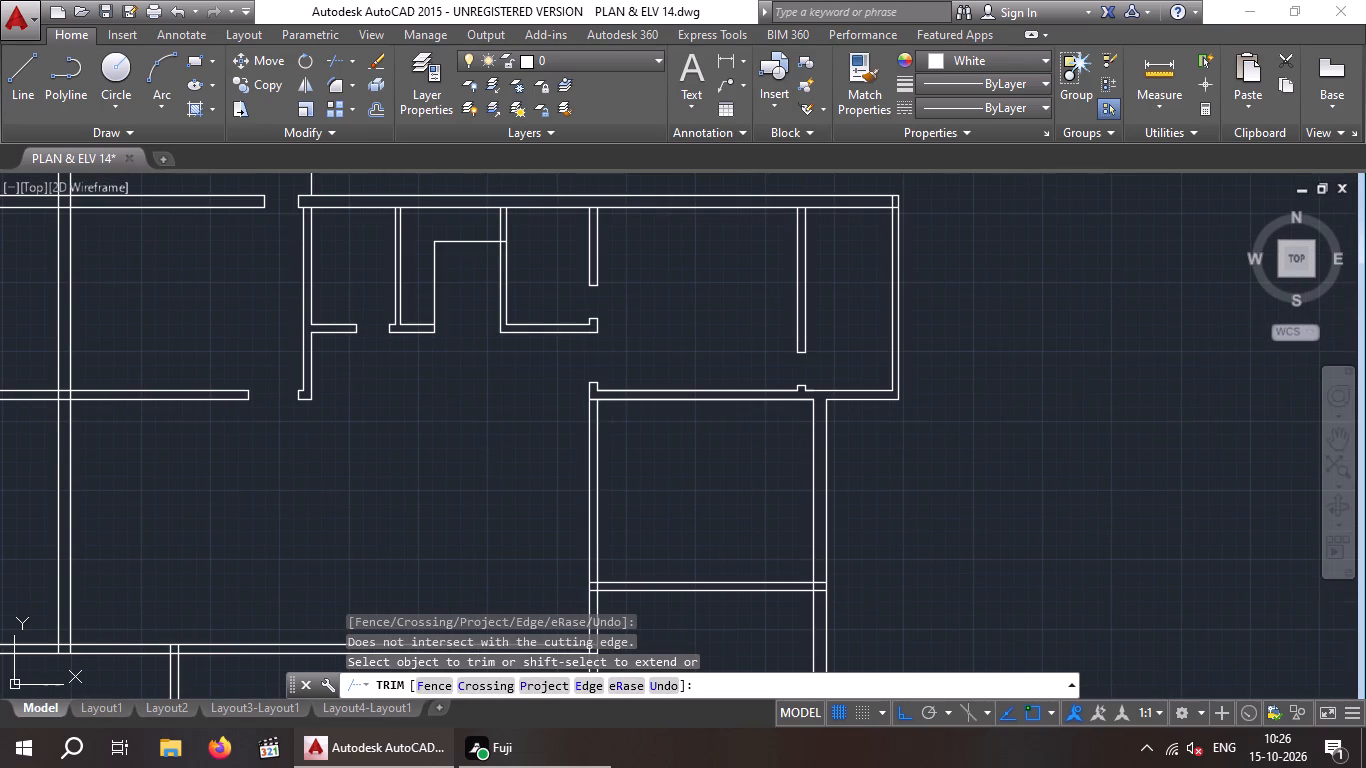
key("Escape")
key("Escape")
key("Escape")
Offset the top wall line of the room below 6" downward and trim it to the left wall's thickness as a jamb.
scroll(677, 445, "down", 2)
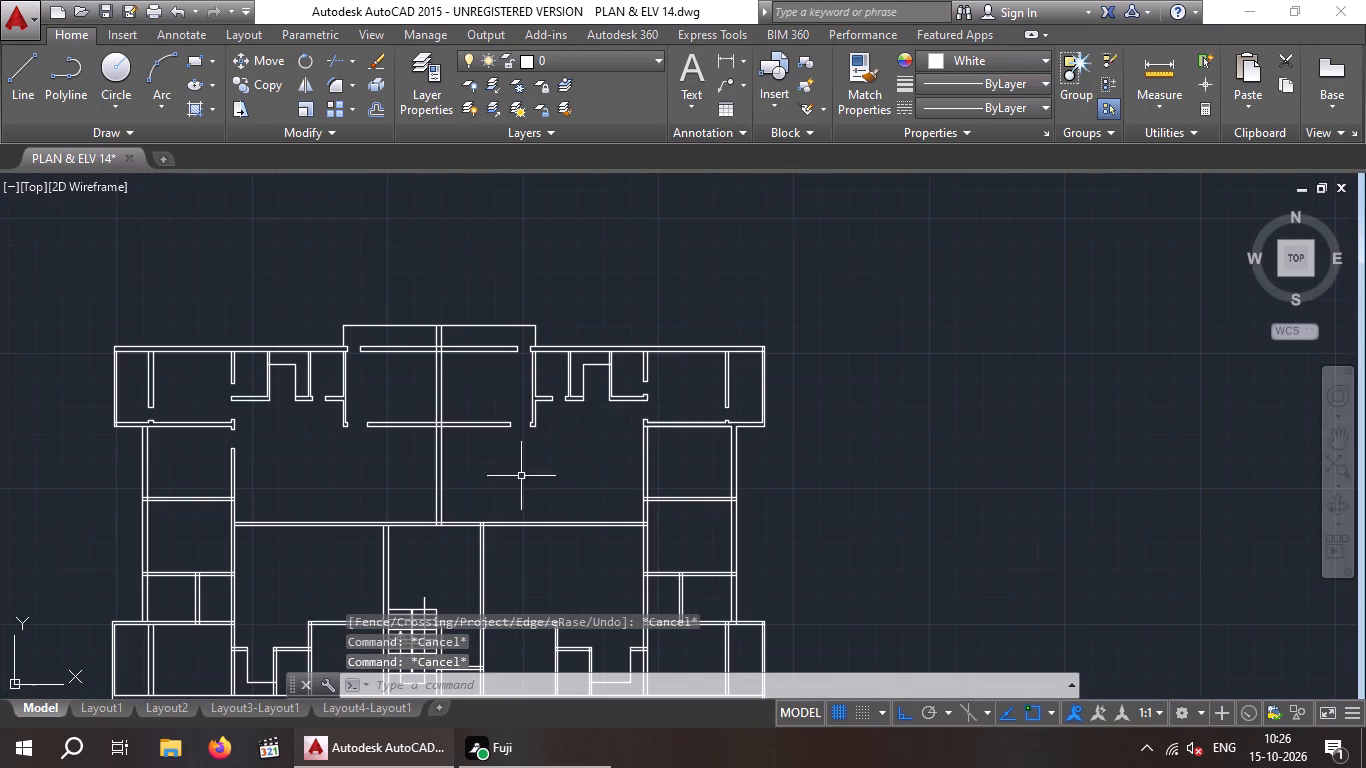
scroll(654, 448, "up", 3)
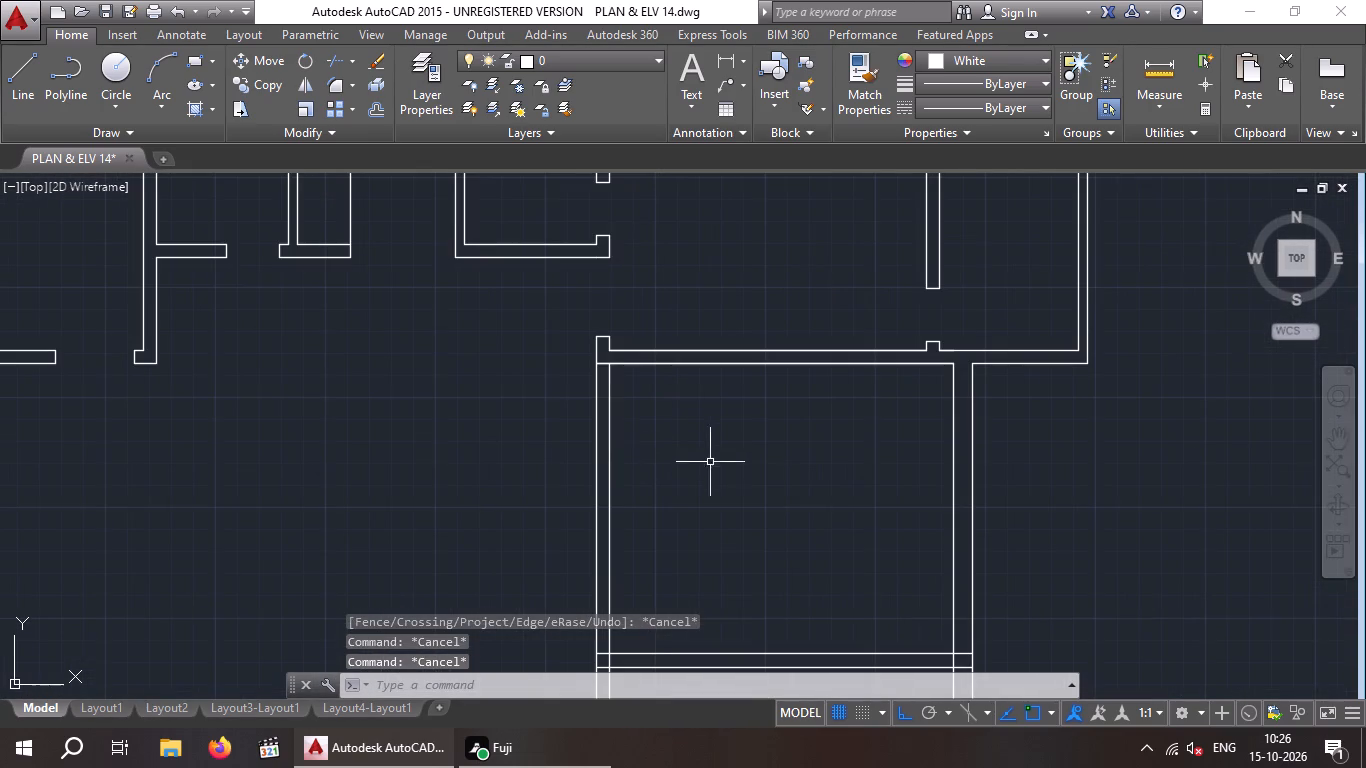
key("o")
key("Return")
key("6")
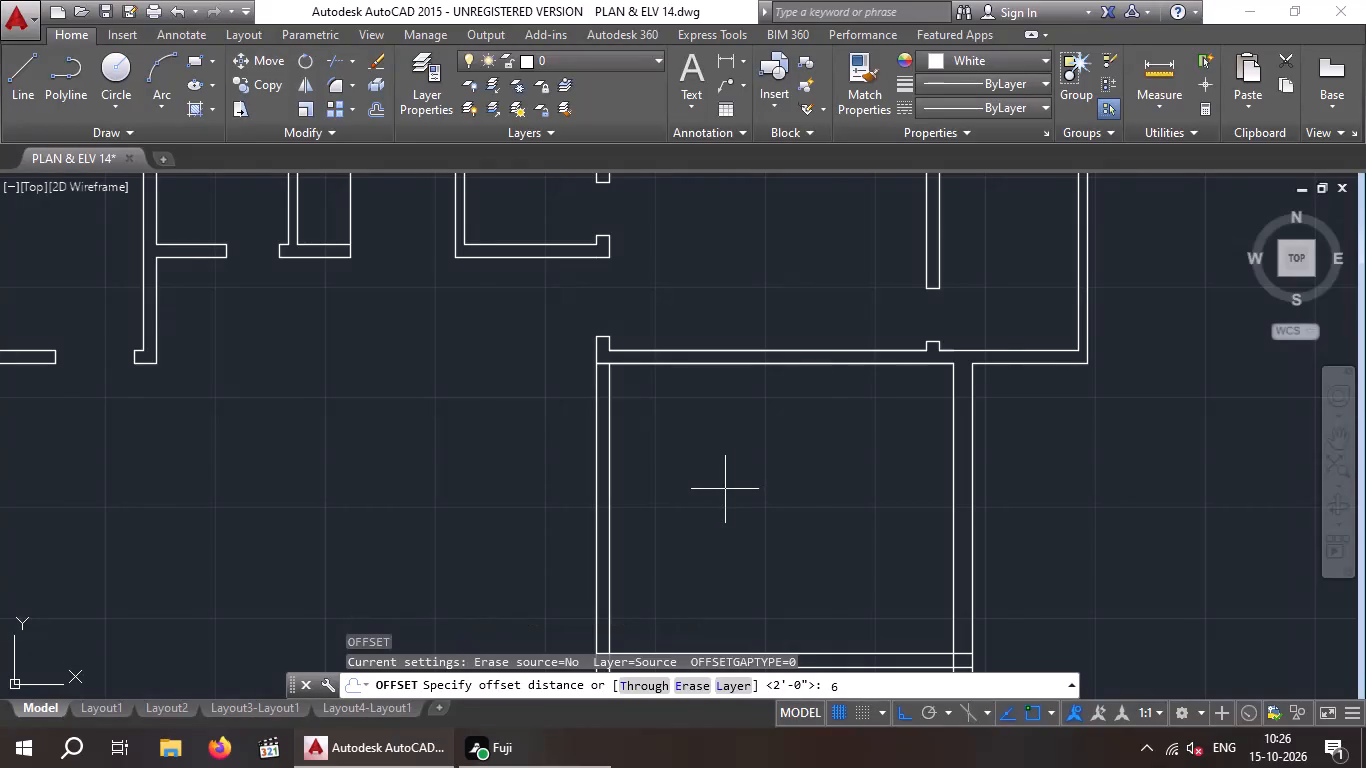
key("shift+quotedbl")
key("Return")
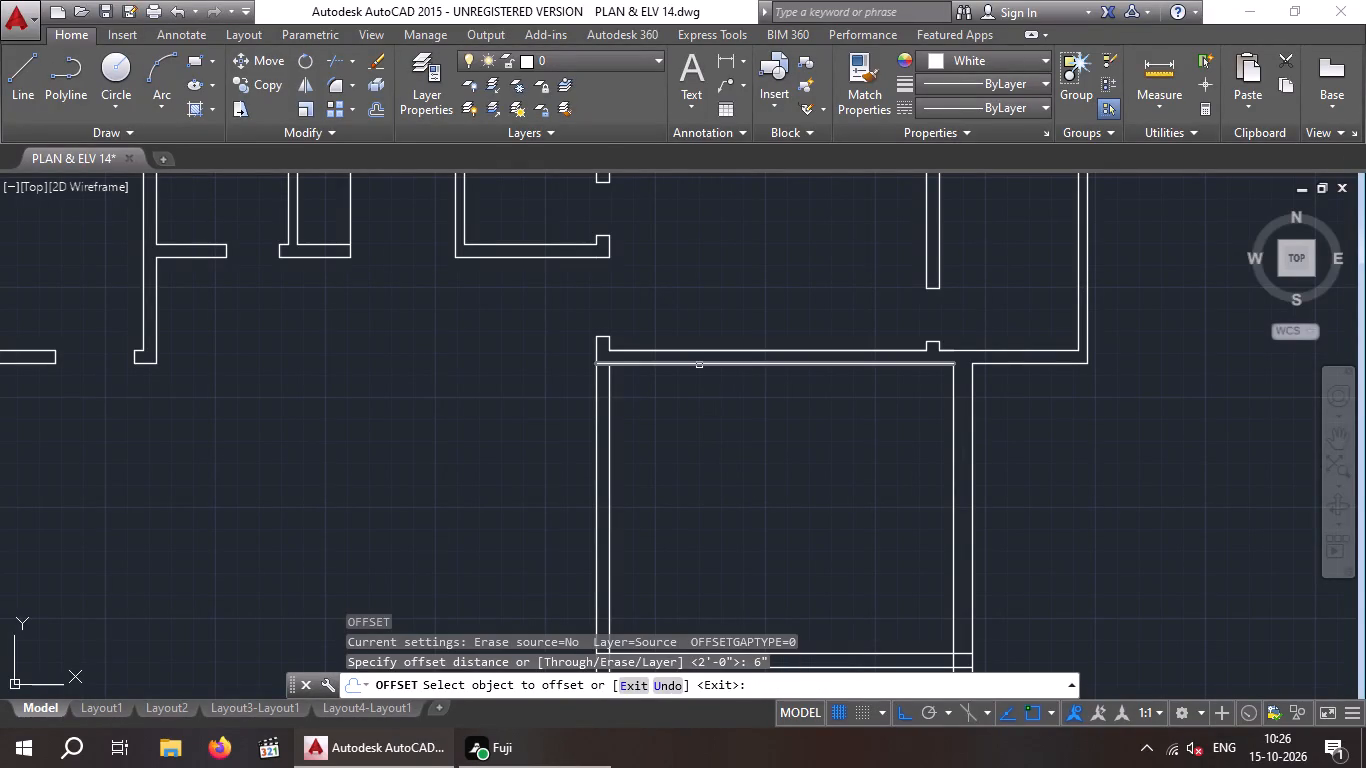
left_click_drag(699, 365, 700, 376)
left_click(701, 410)
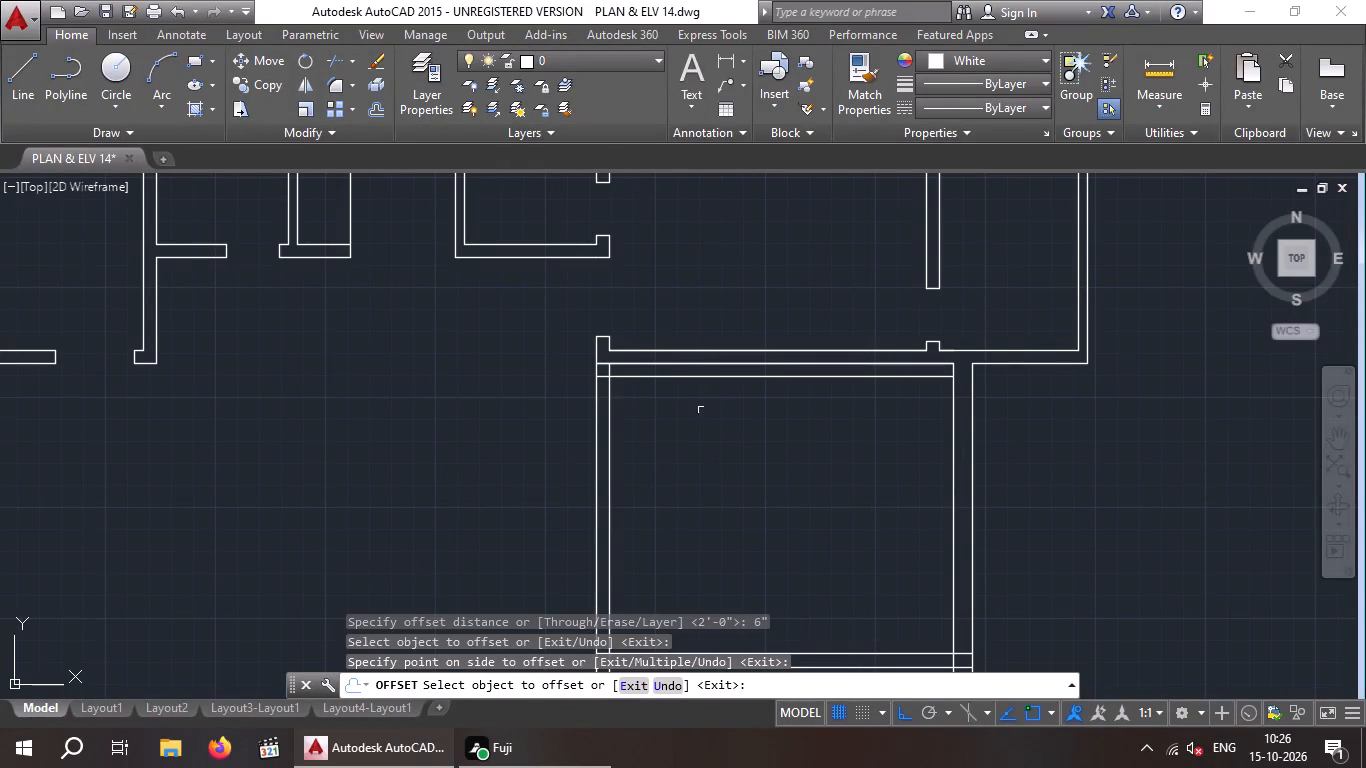
key("Escape")
key("t")
type("R")
key("space")
key("space")
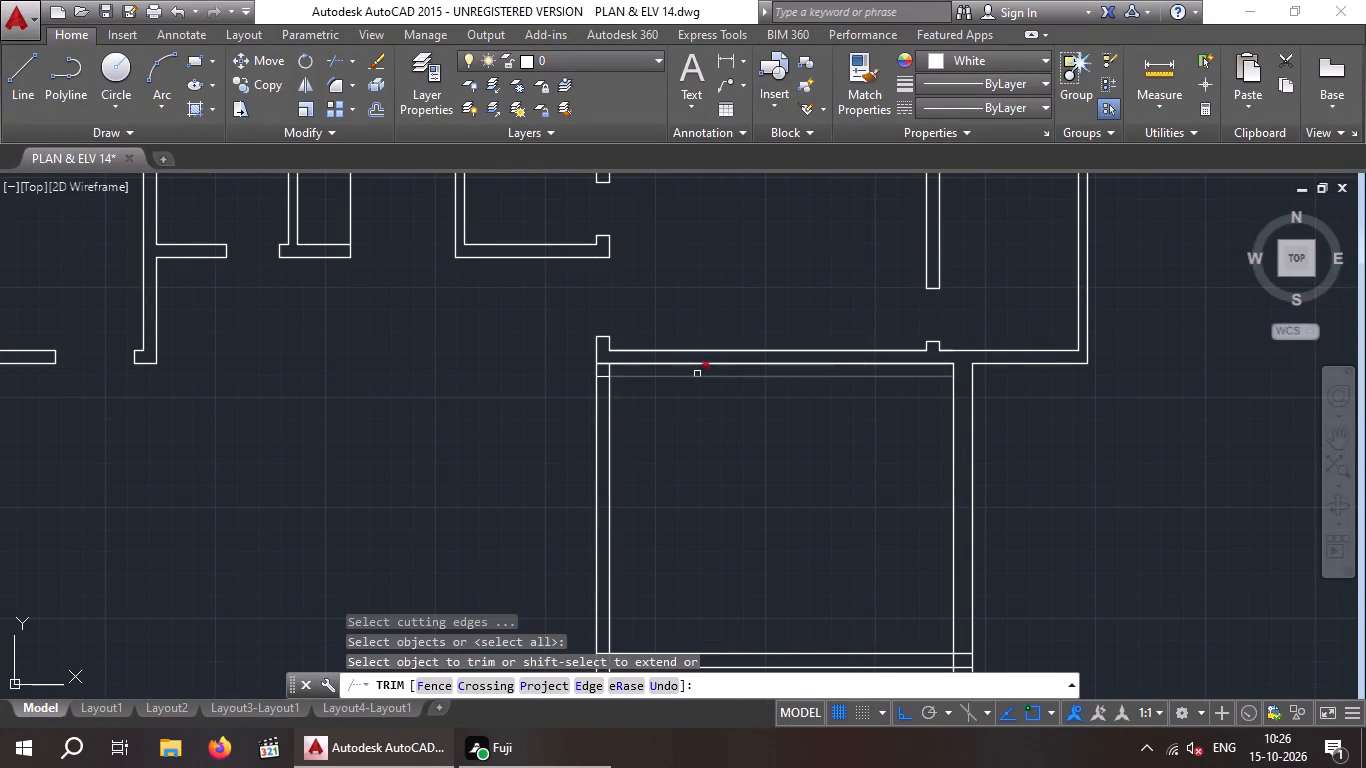
left_click(697, 374)
key("Escape")
key("Escape")
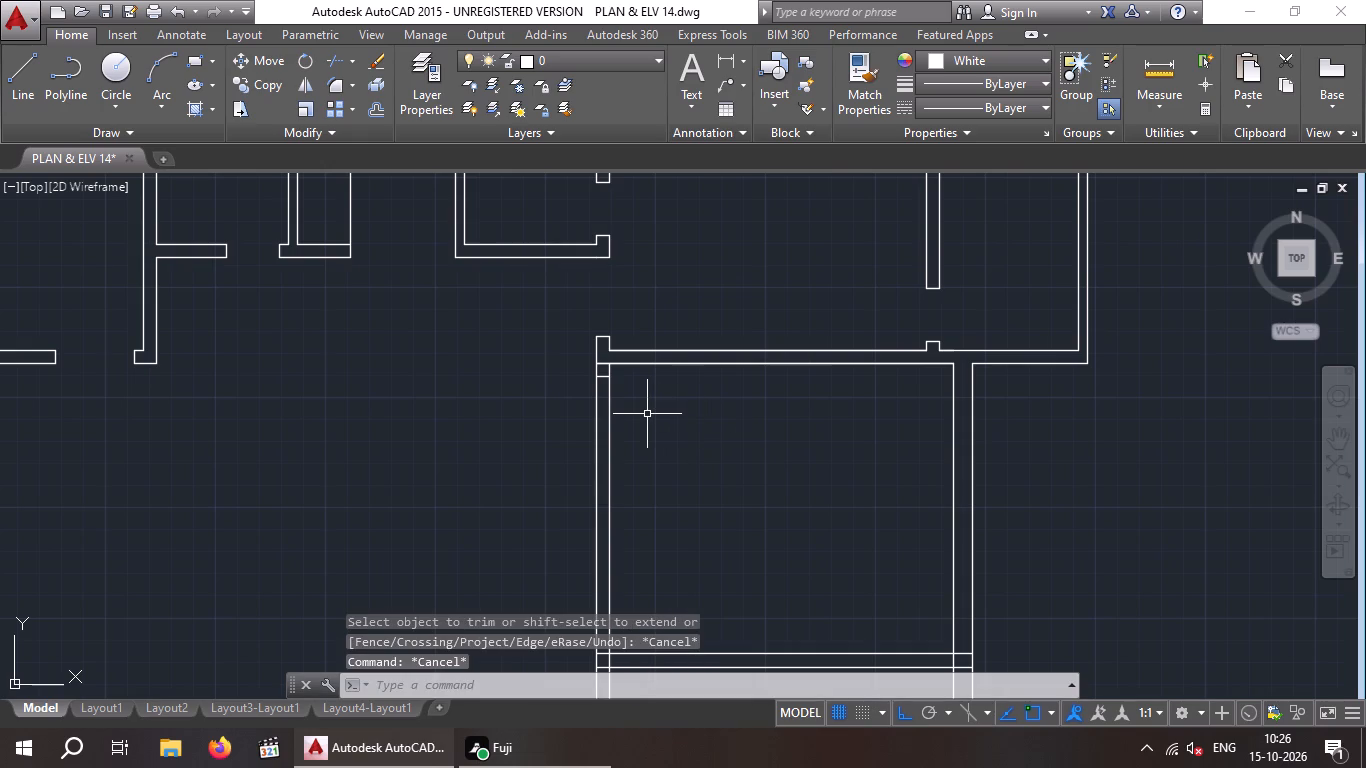
Offset the short jamb line in that room's left wall 3' downward to mark the opposite jamb.
key("o")
key("Return")
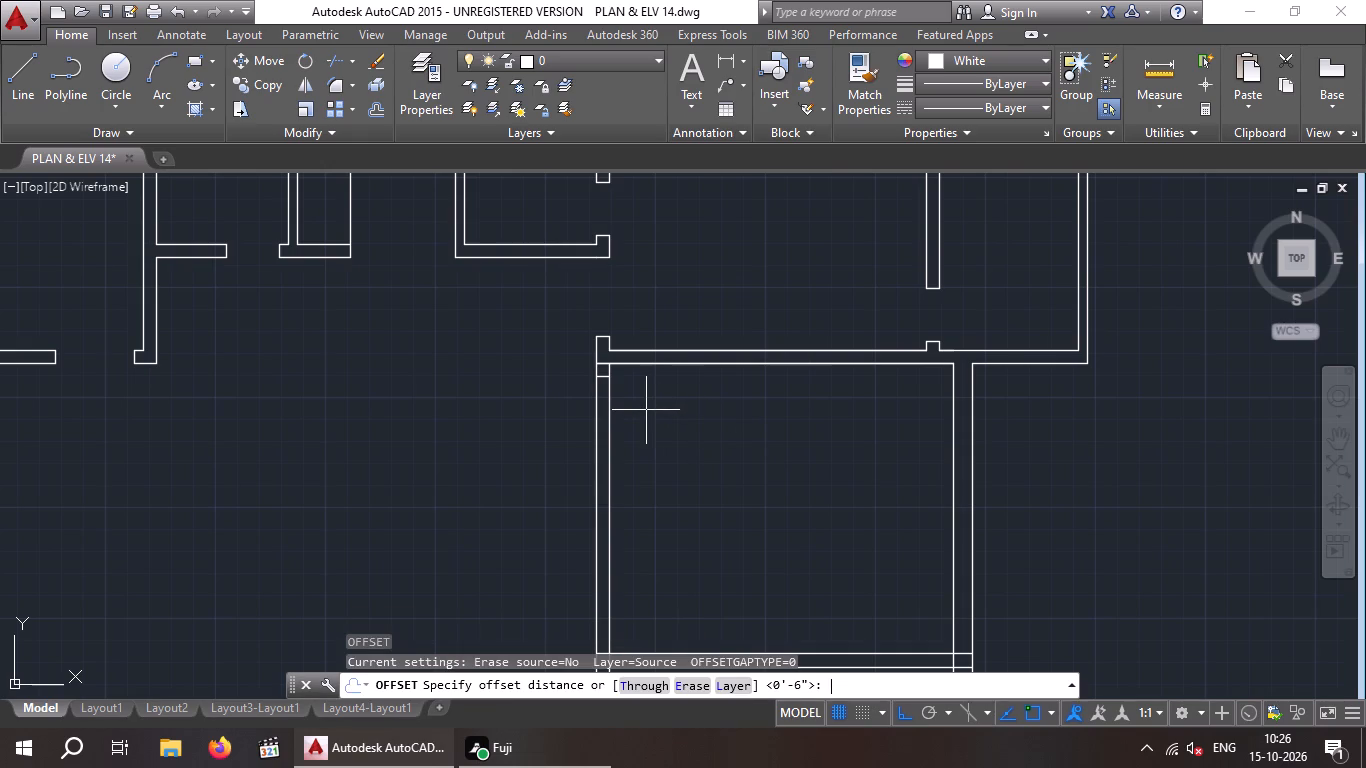
type("3'")
key("Return")
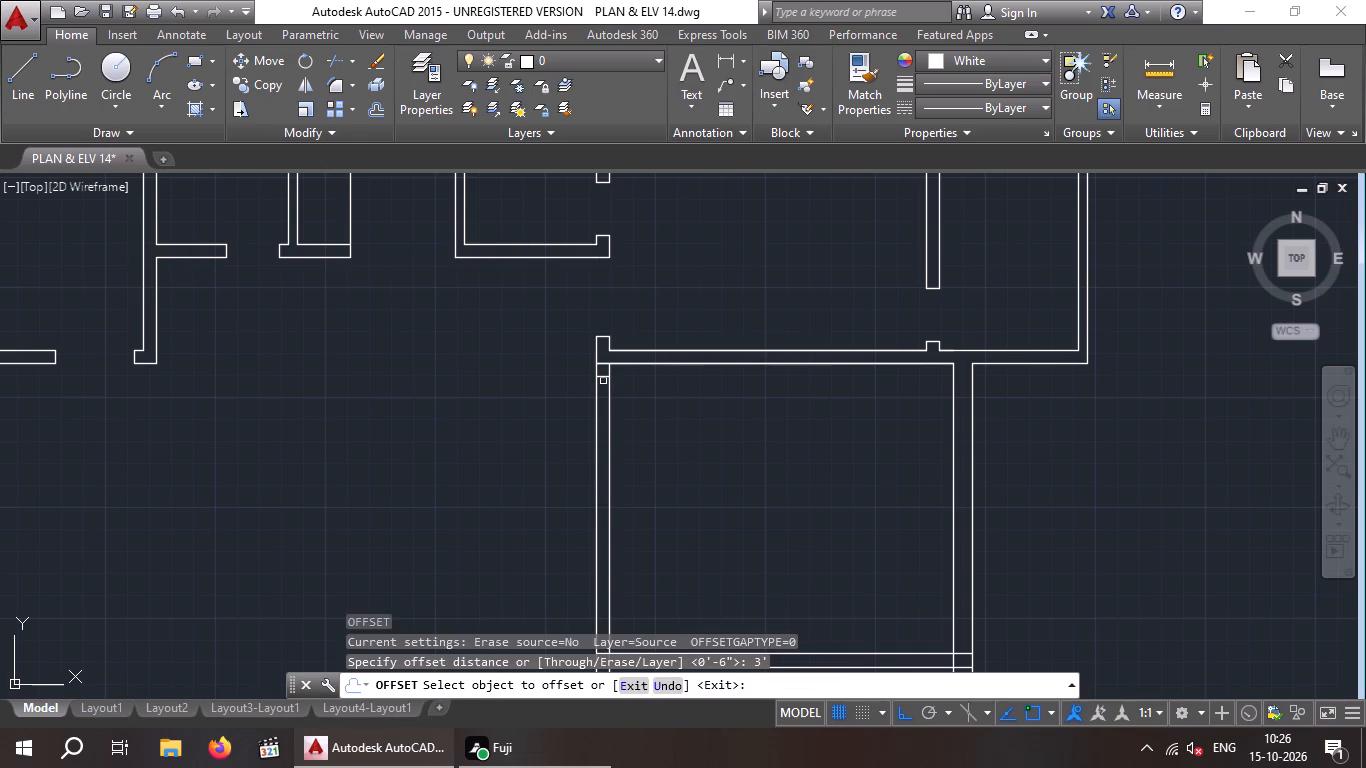
left_click_drag(602, 378, 606, 401)
left_click(617, 478)
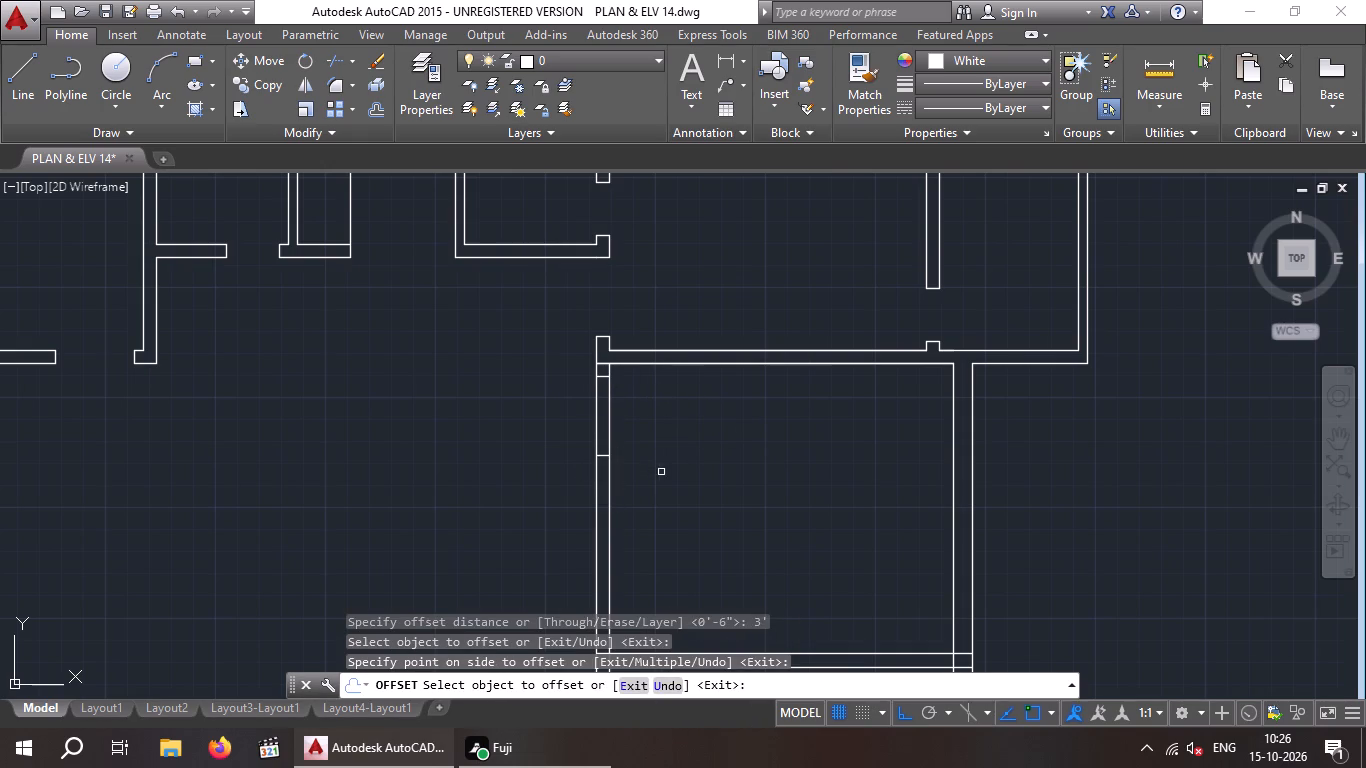
key("Escape")
key("Escape")
Trim the left wall lines between the two jamb lines to open the 3' doorway.
type("TR")
key("space")
key("space")
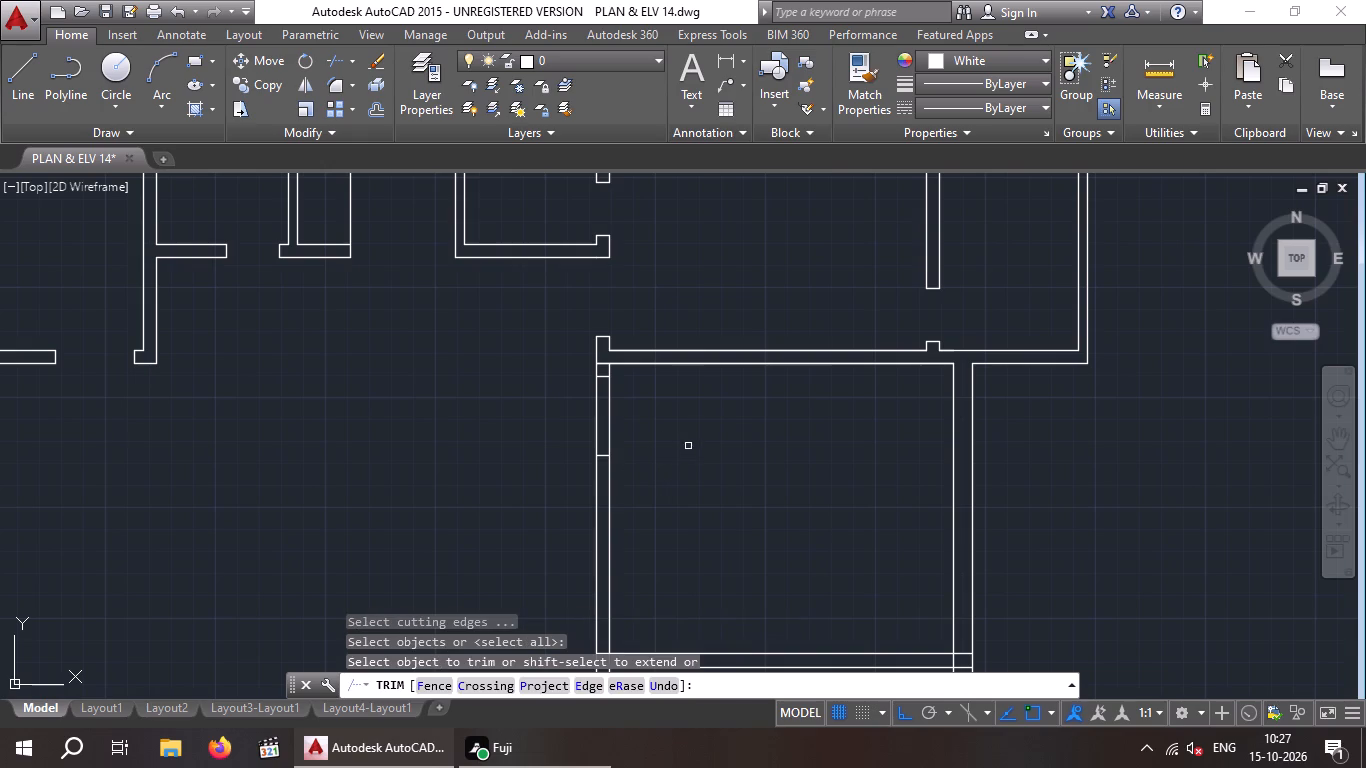
left_click_drag(691, 414, 623, 426)
left_click(527, 411)
Trim the line crossing the wall stub above the new doorway where the room's top wall joins it.
scroll(611, 365, "up", 3)
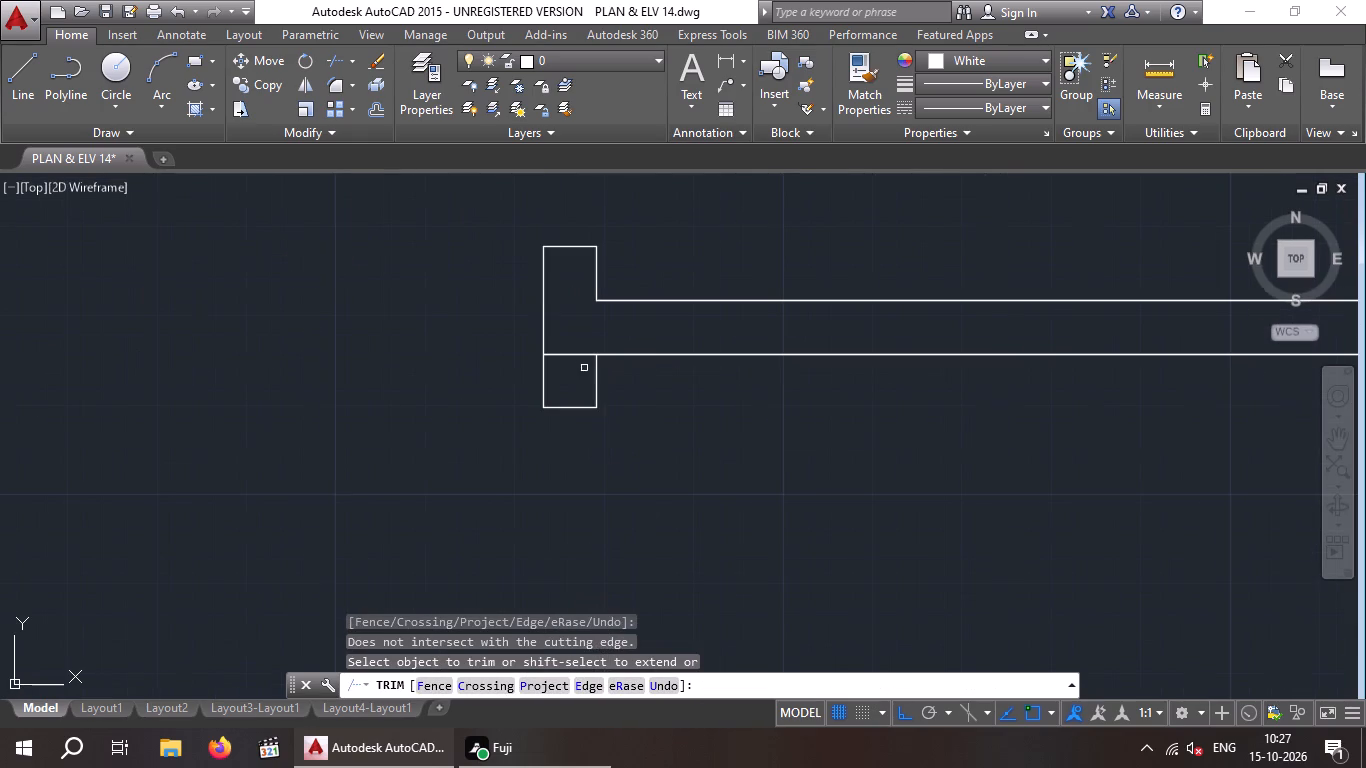
left_click(568, 378)
left_click(562, 344)
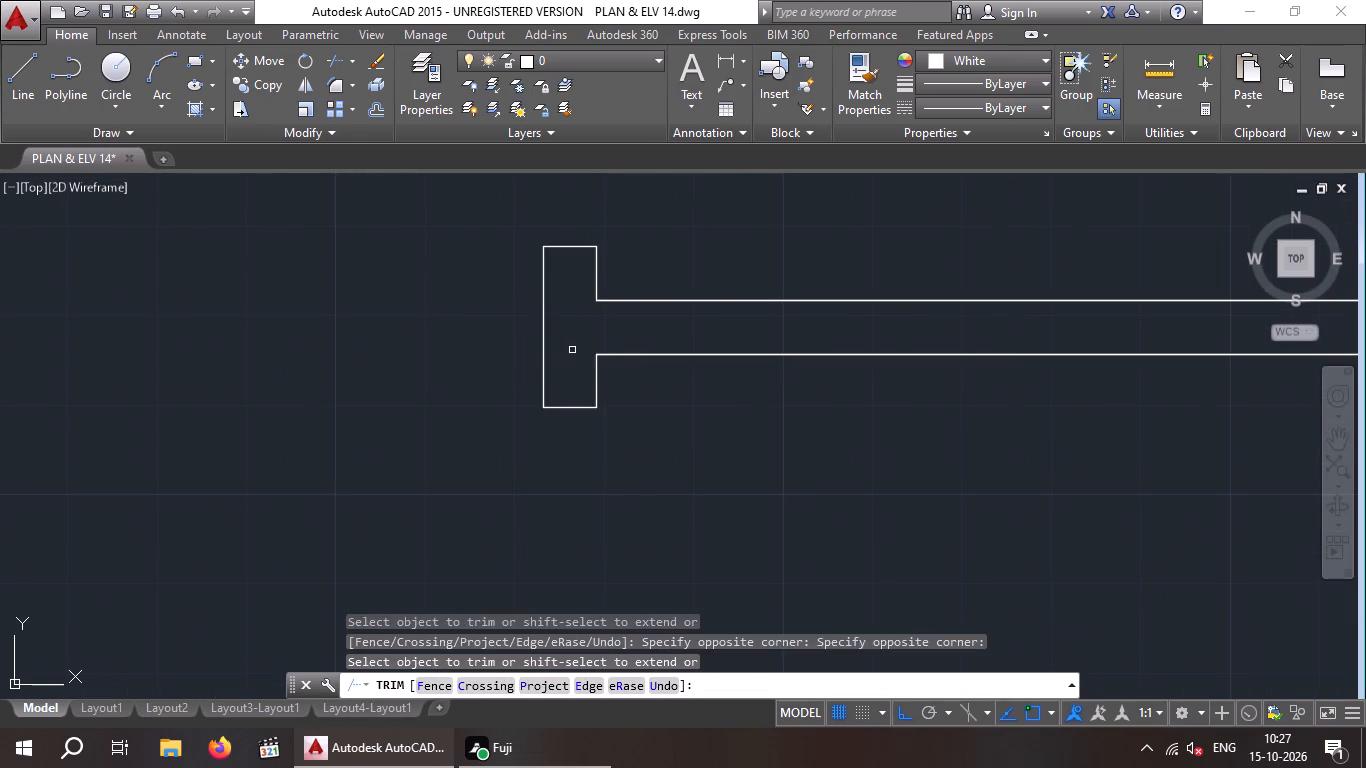
scroll(572, 350, "down", 3)
middle_click(652, 420)
scroll(650, 420, "down", 2)
middle_click_drag(683, 424, 615, 385)
scroll(627, 378, "down", 1)
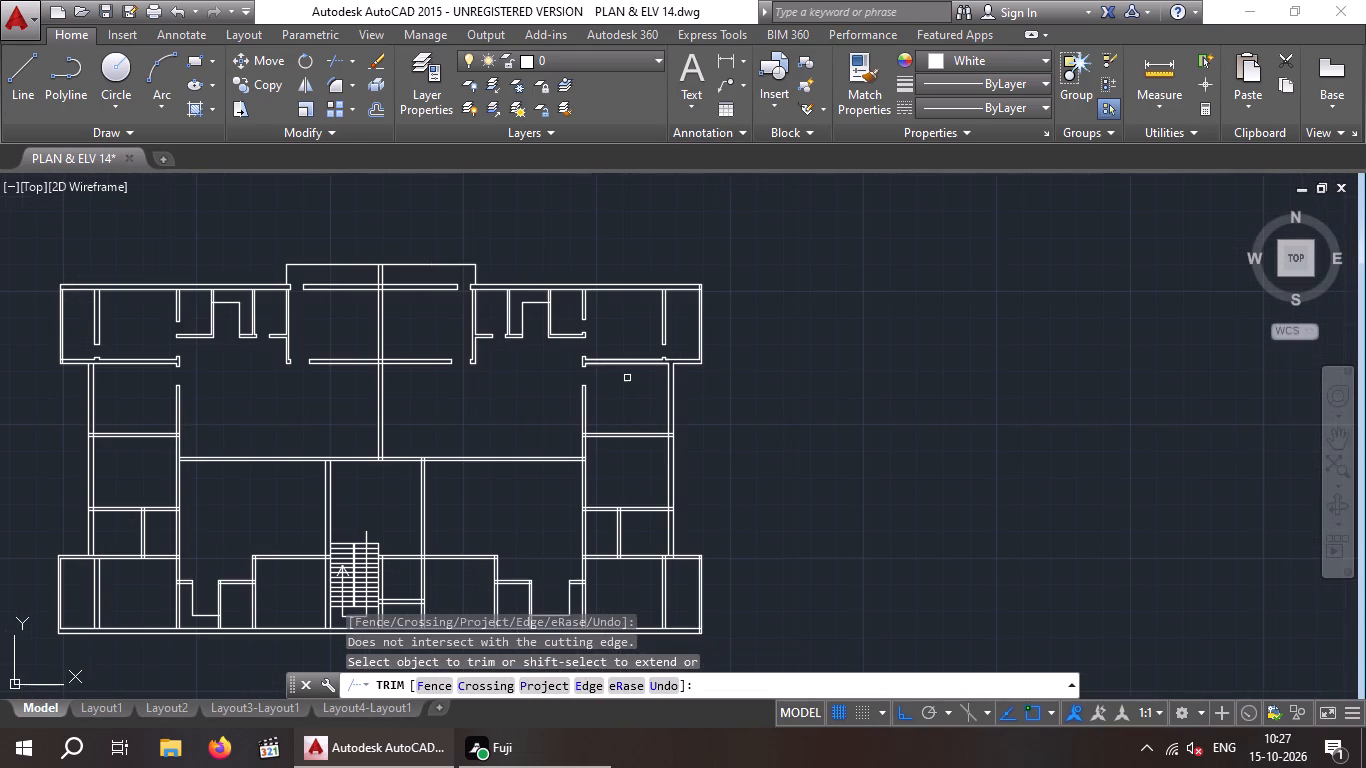
key("Escape")
key("Escape")
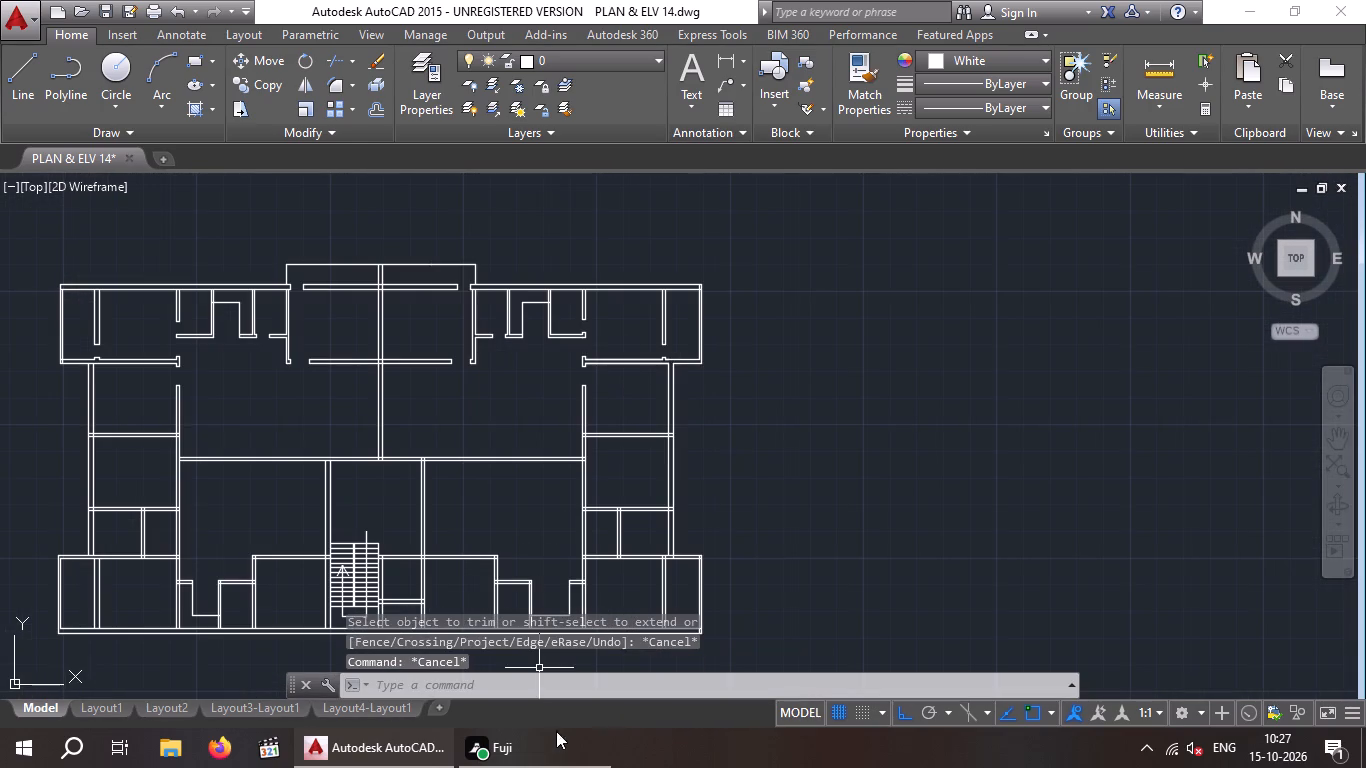
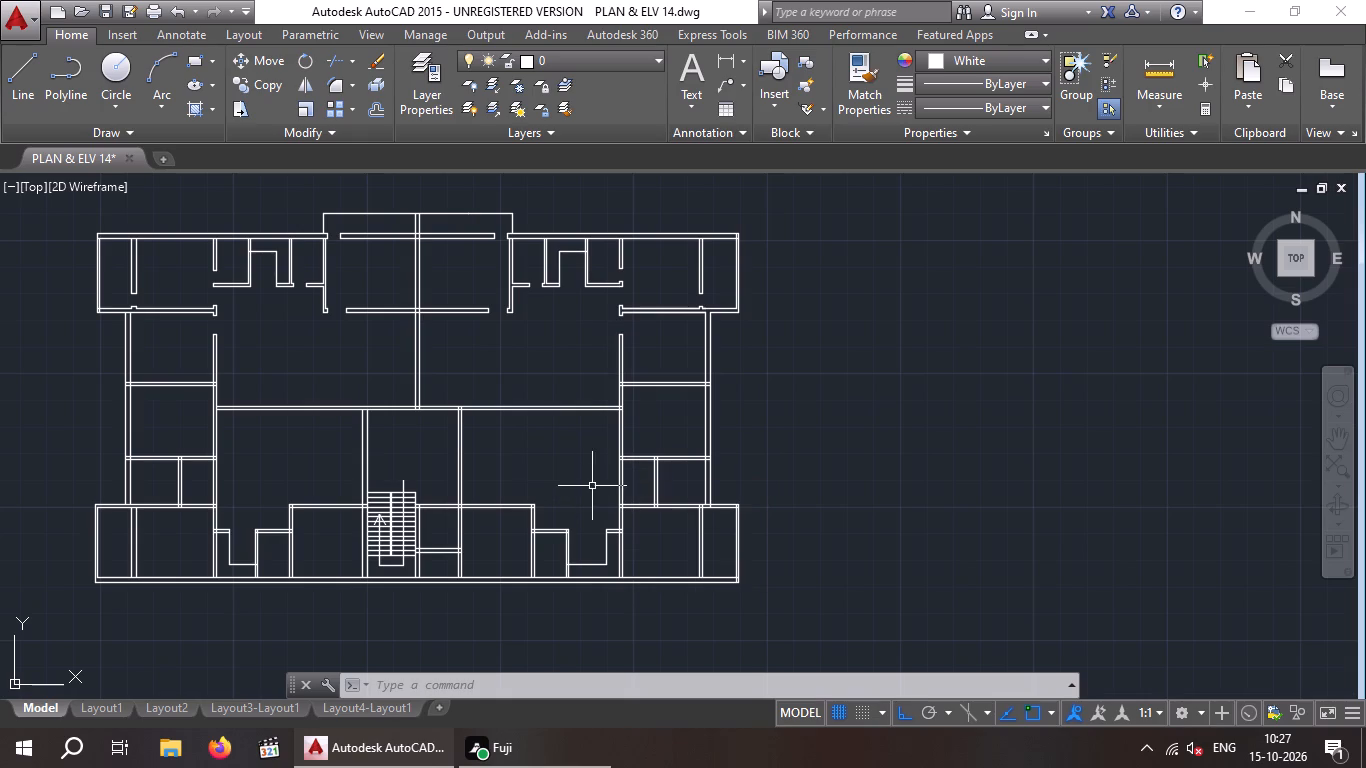
Offset the upper line of the wall above the two small rooms in the plan's right wing 6" upward.
middle_click_drag(587, 444, 585, 395)
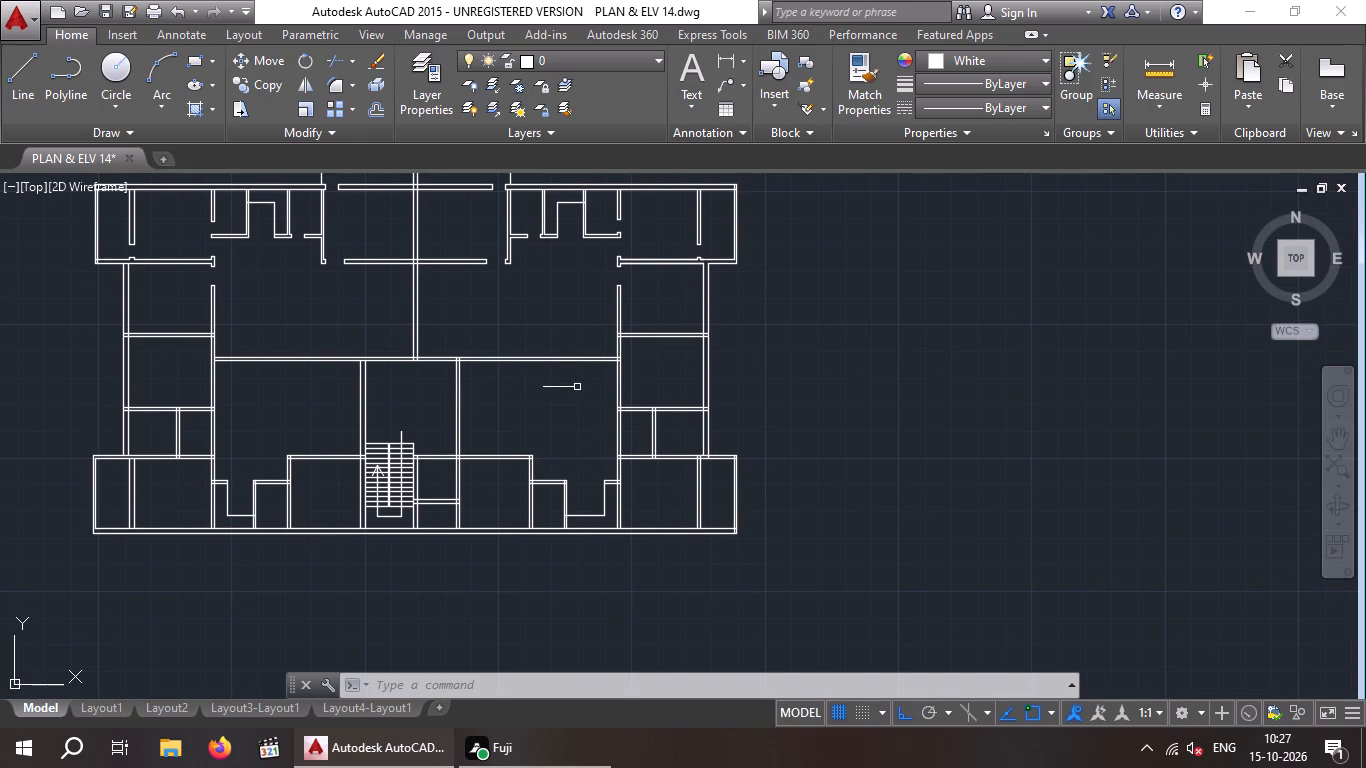
scroll(577, 387, "up", 1)
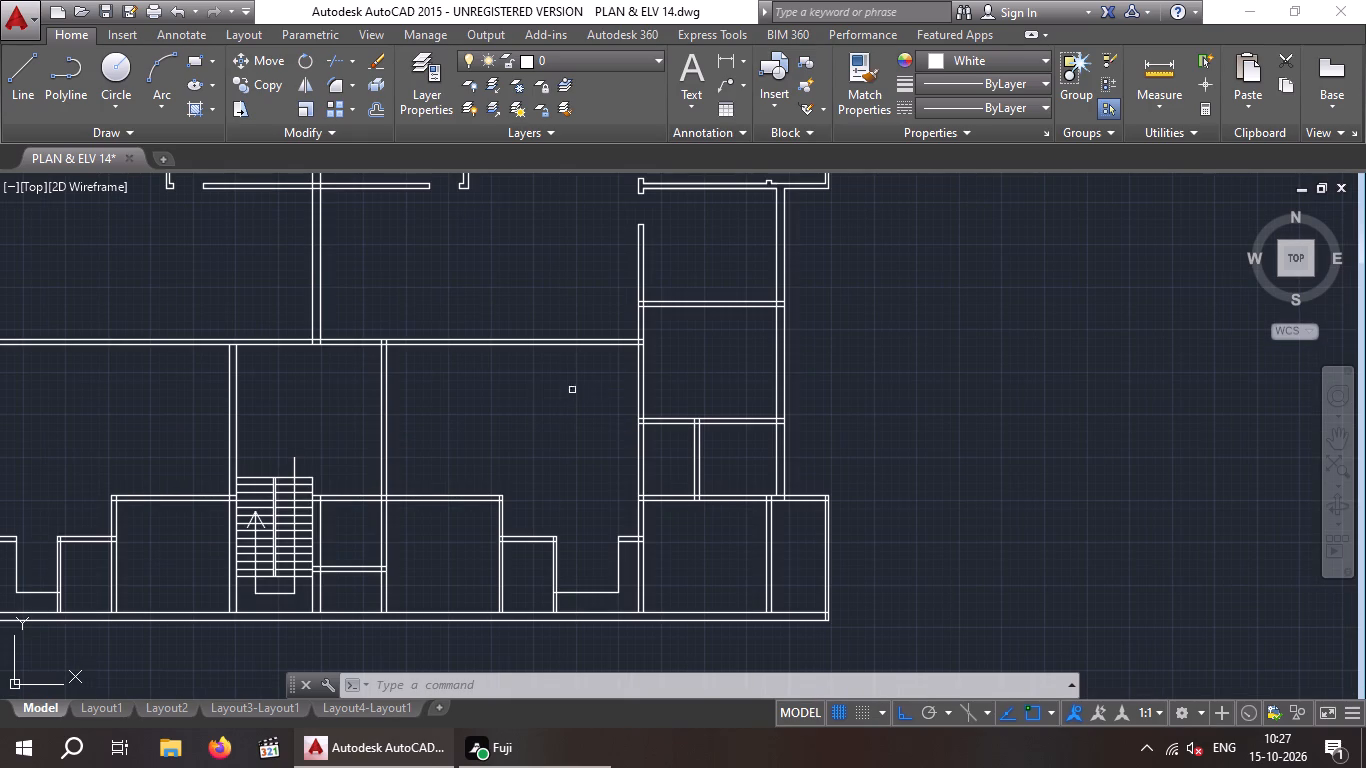
key("Escape")
scroll(650, 414, "up", 4)
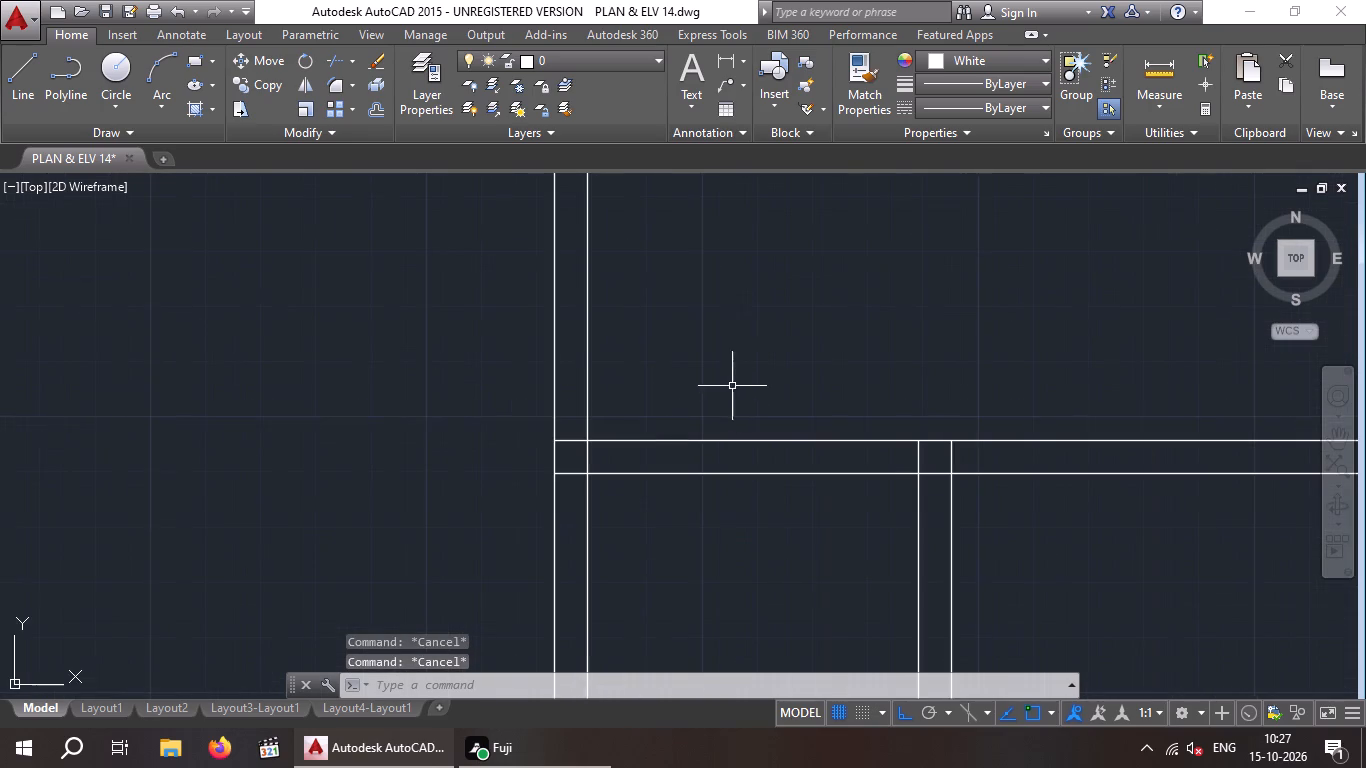
middle_click_drag(730, 385, 714, 368)
scroll(712, 365, "down", 2)
key("o")
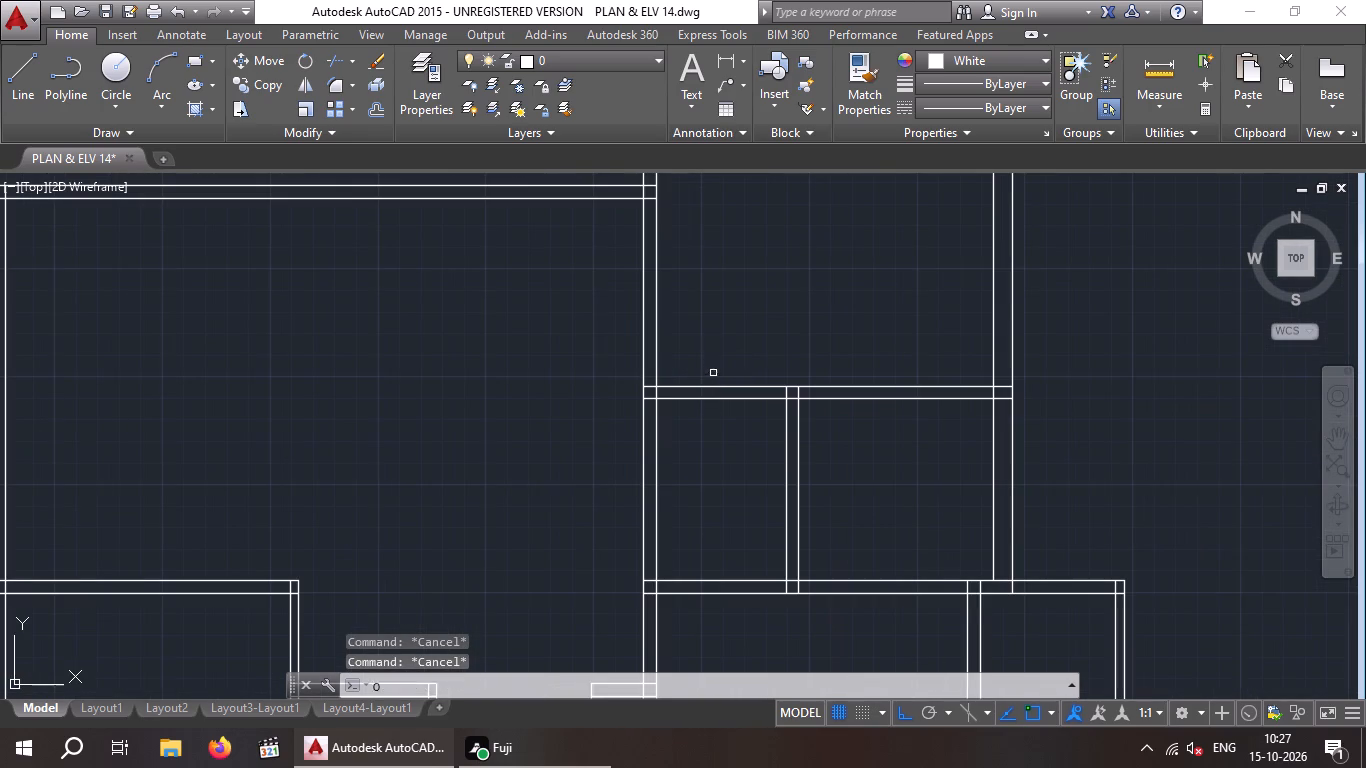
key("Return")
key("6")
key("shift+quotedbl")
key("Return")
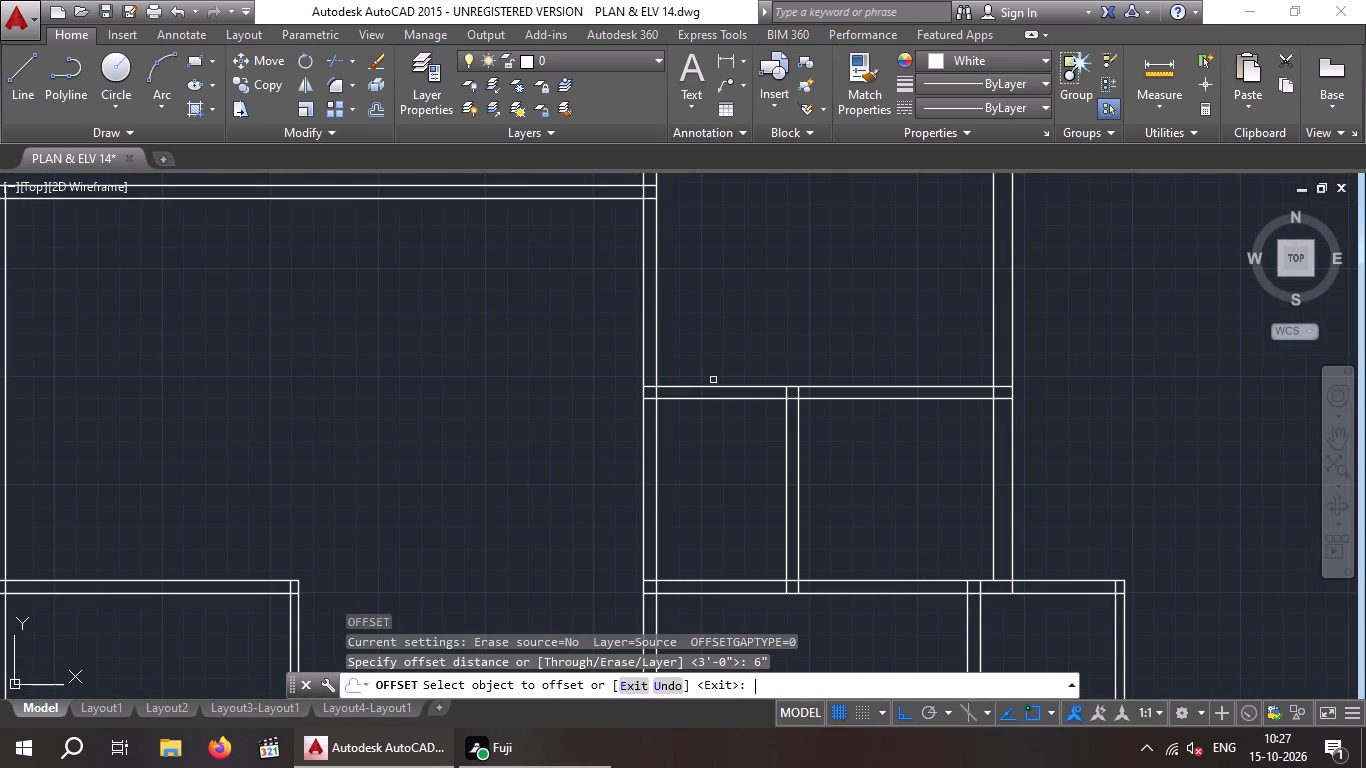
left_click_drag(715, 387, 709, 369)
left_click(707, 329)
key("Escape")
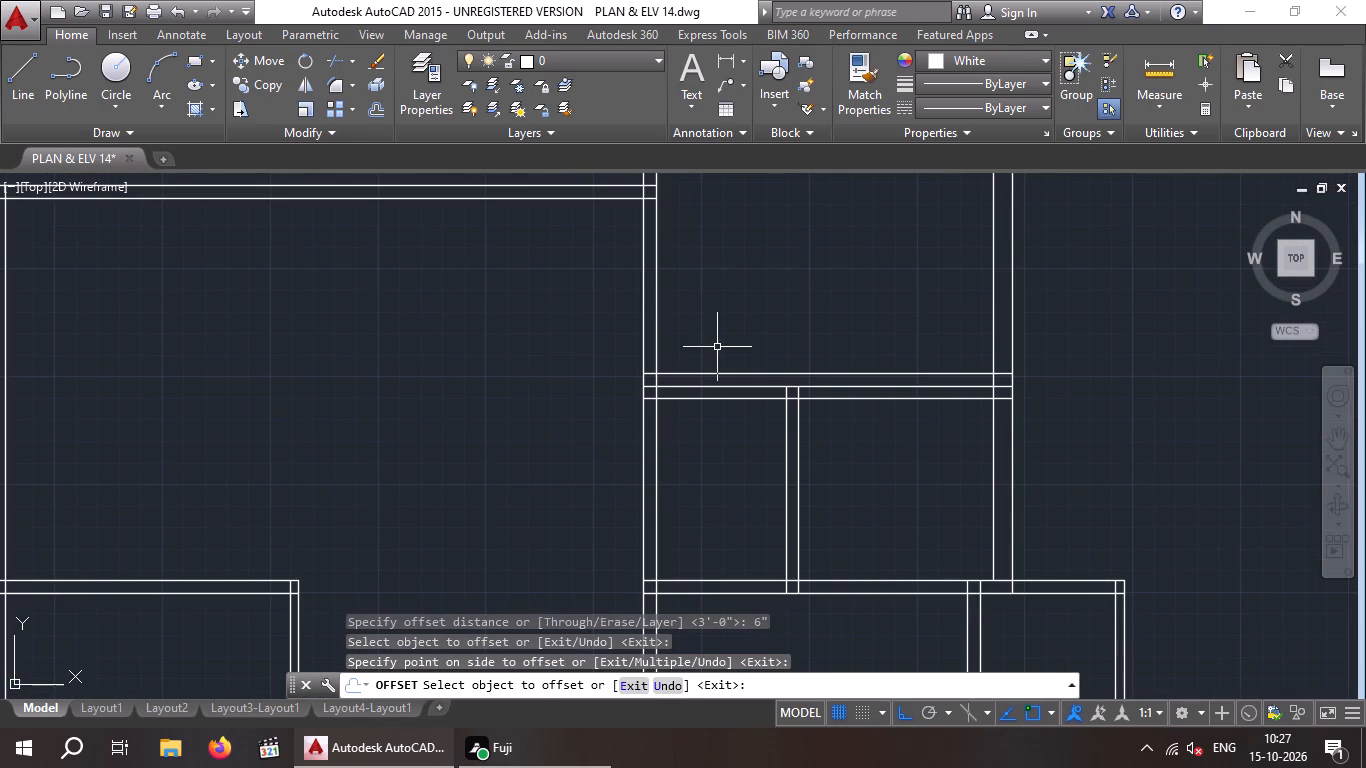
Trim the new offset line so only a short jamb line remains within the room's left wall thickness.
type("TR")
key("space")
key("space")
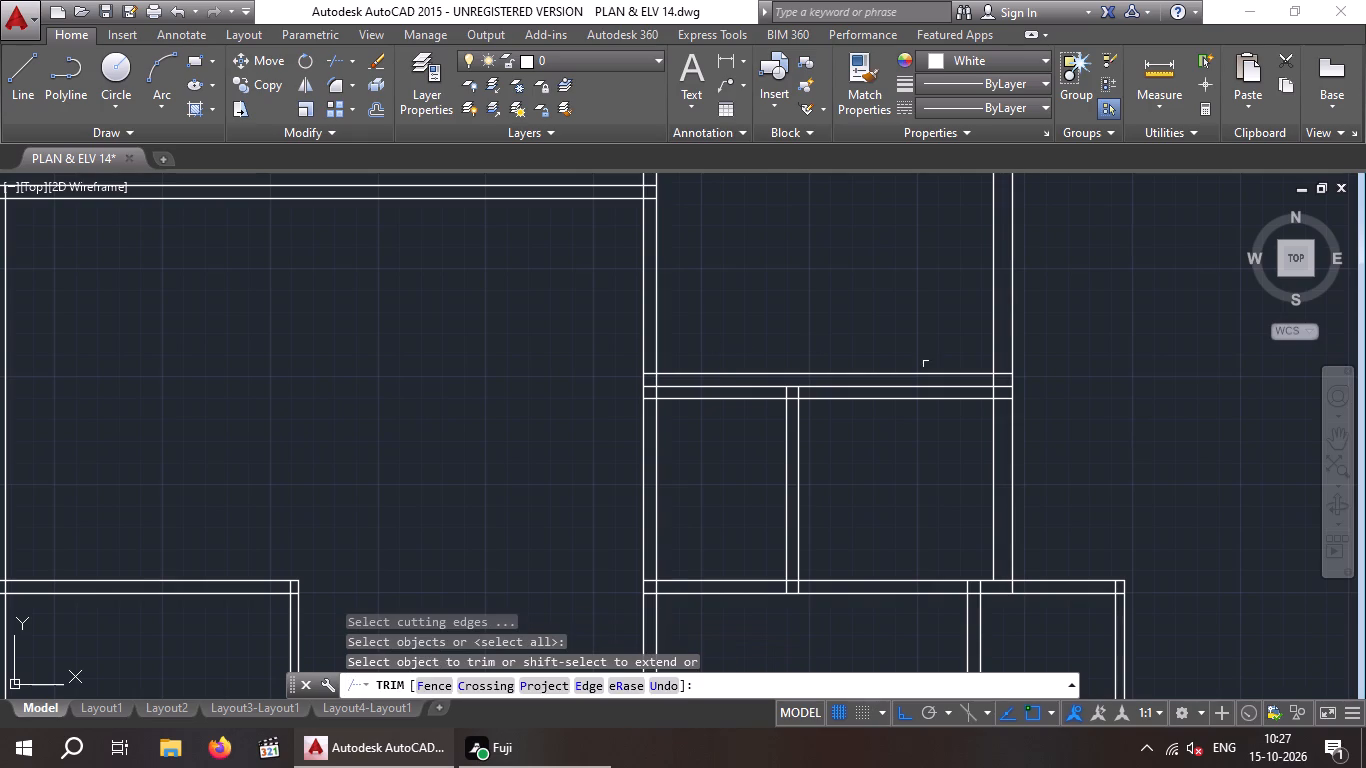
scroll(978, 376, "up", 2)
left_click(1035, 367)
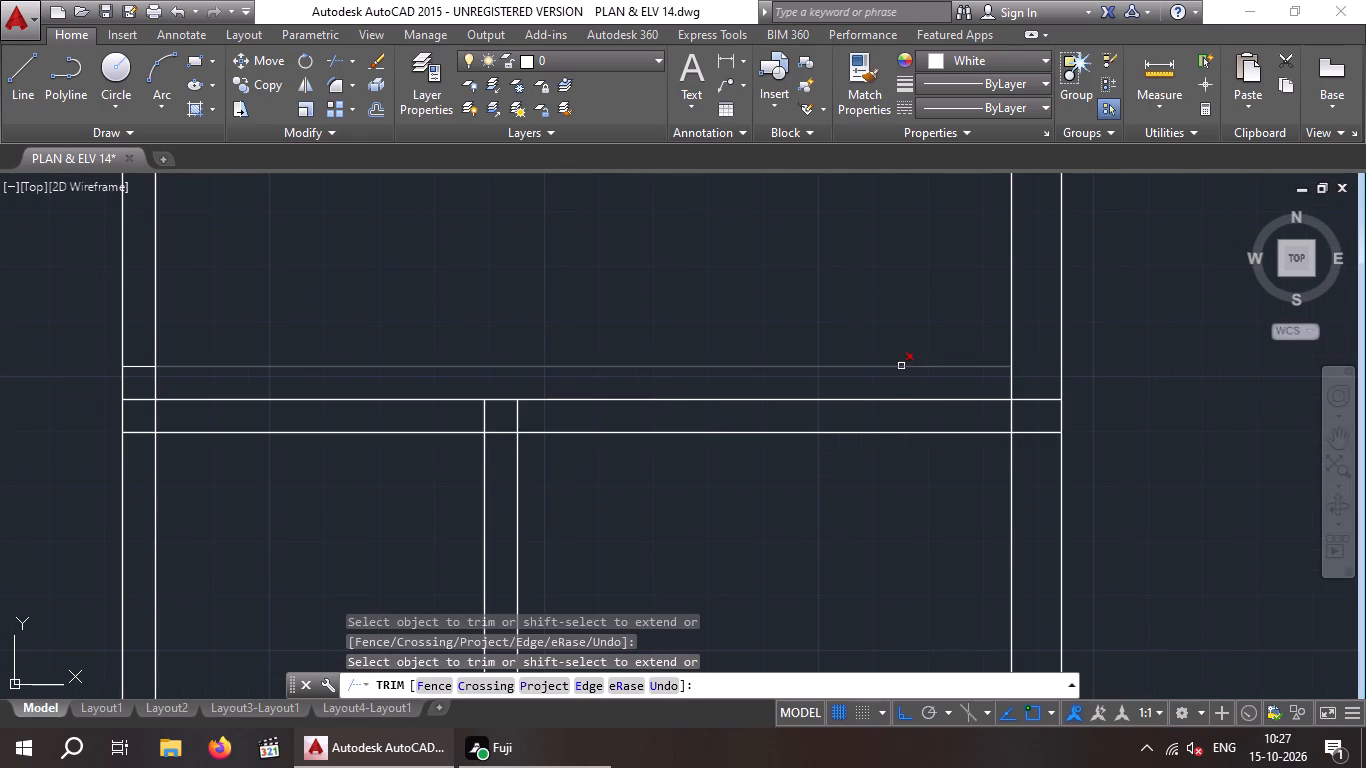
left_click(901, 366)
scroll(672, 284, "down", 2)
middle_click_drag(672, 284, 730, 280)
scroll(712, 294, "down", 2)
middle_click_drag(712, 293, 708, 305)
key("Escape")
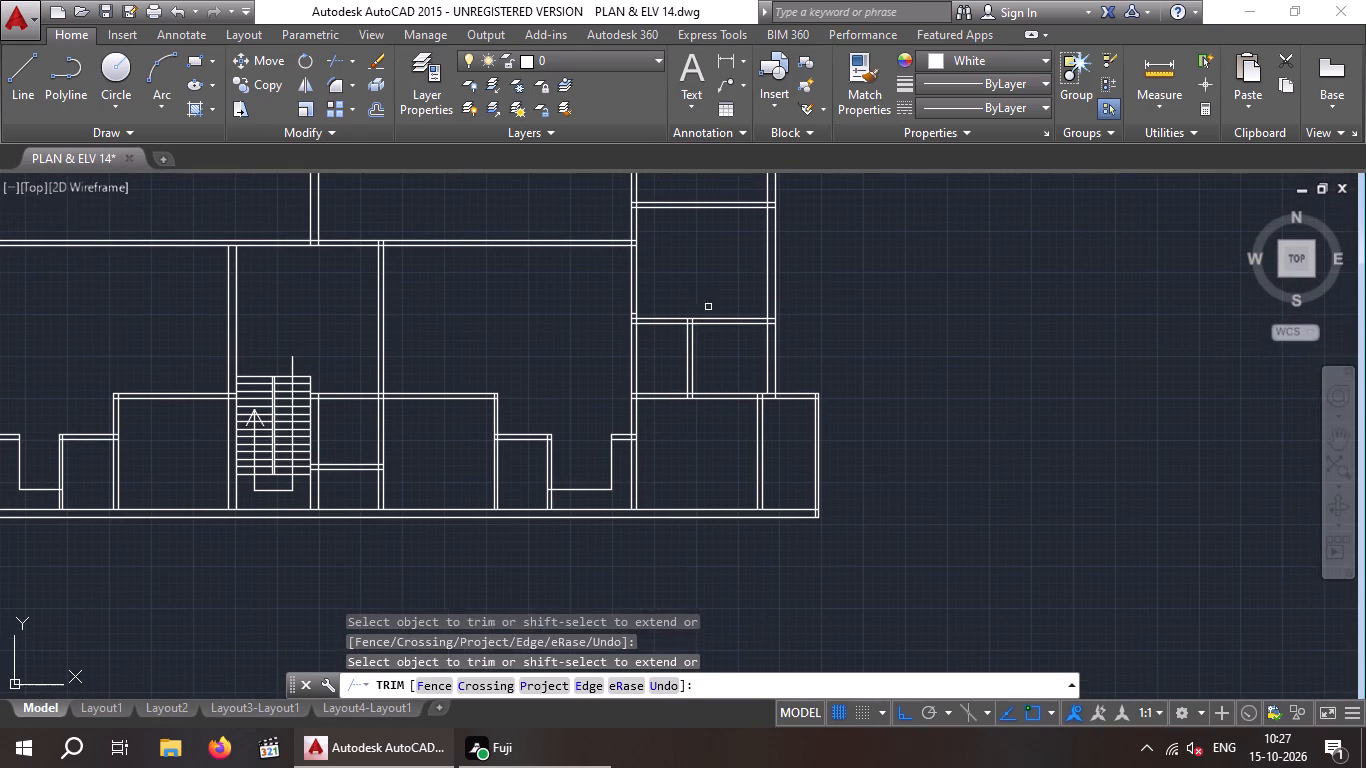
key("Escape")
Offset the short jamb line 3' upward in the left wall to mark the opposite jamb.
key("o")
key("Return")
key("3")
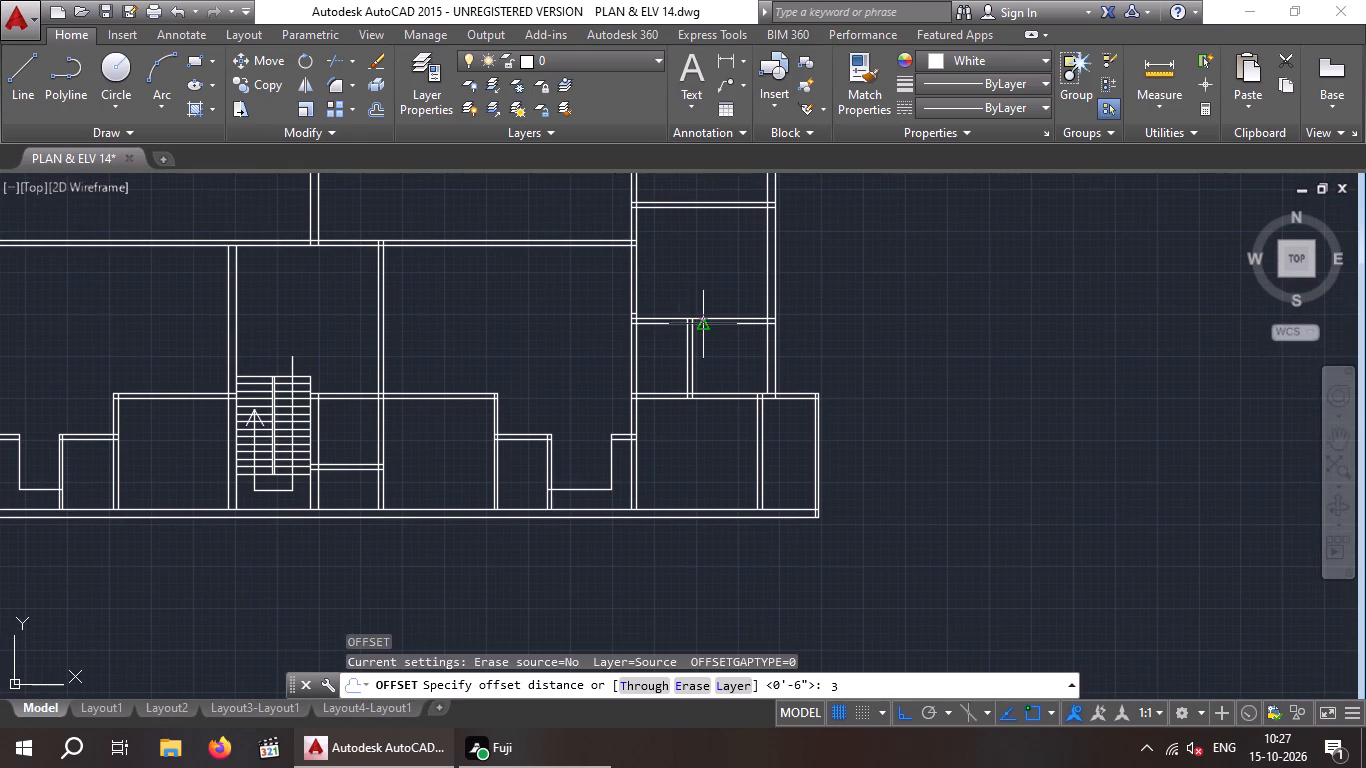
key("apostrophe")
key("Return")
scroll(638, 309, "up", 6)
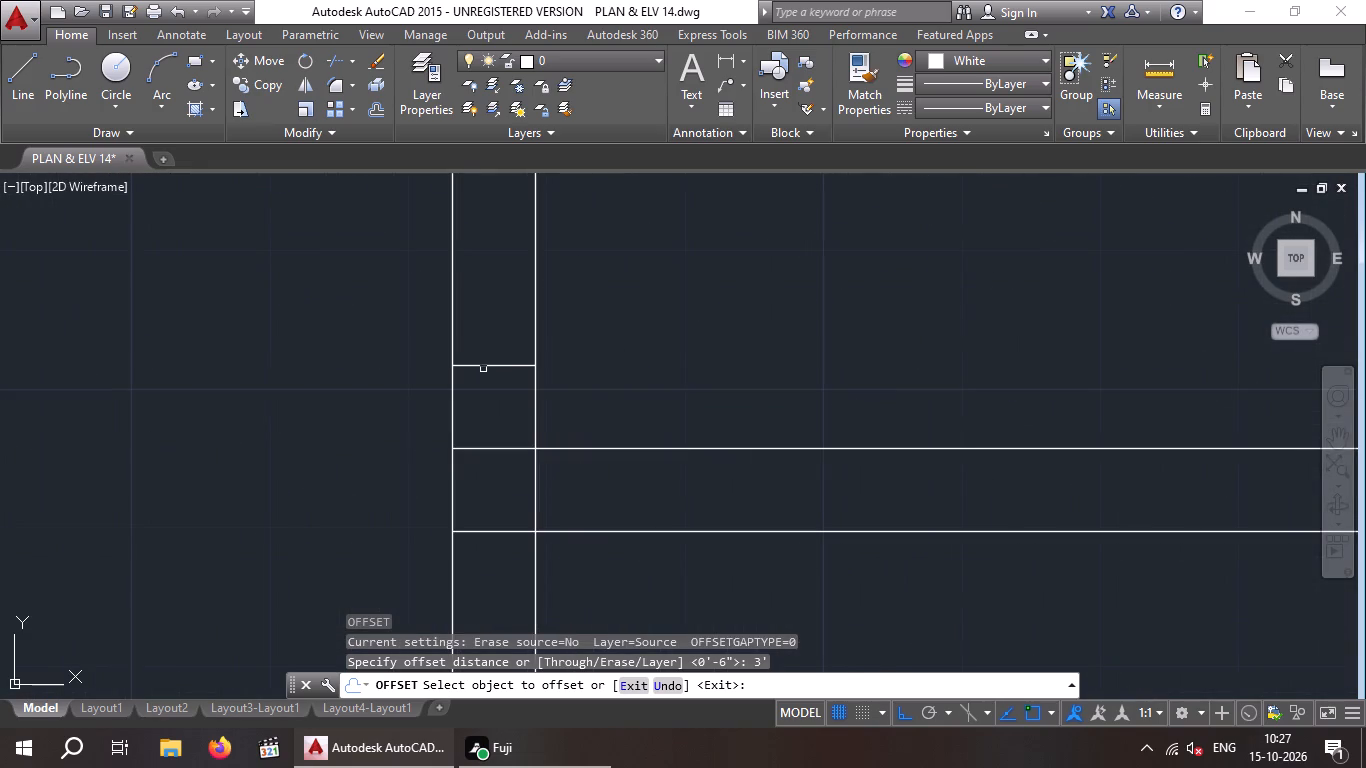
left_click(486, 368)
scroll(500, 282, "down", 5)
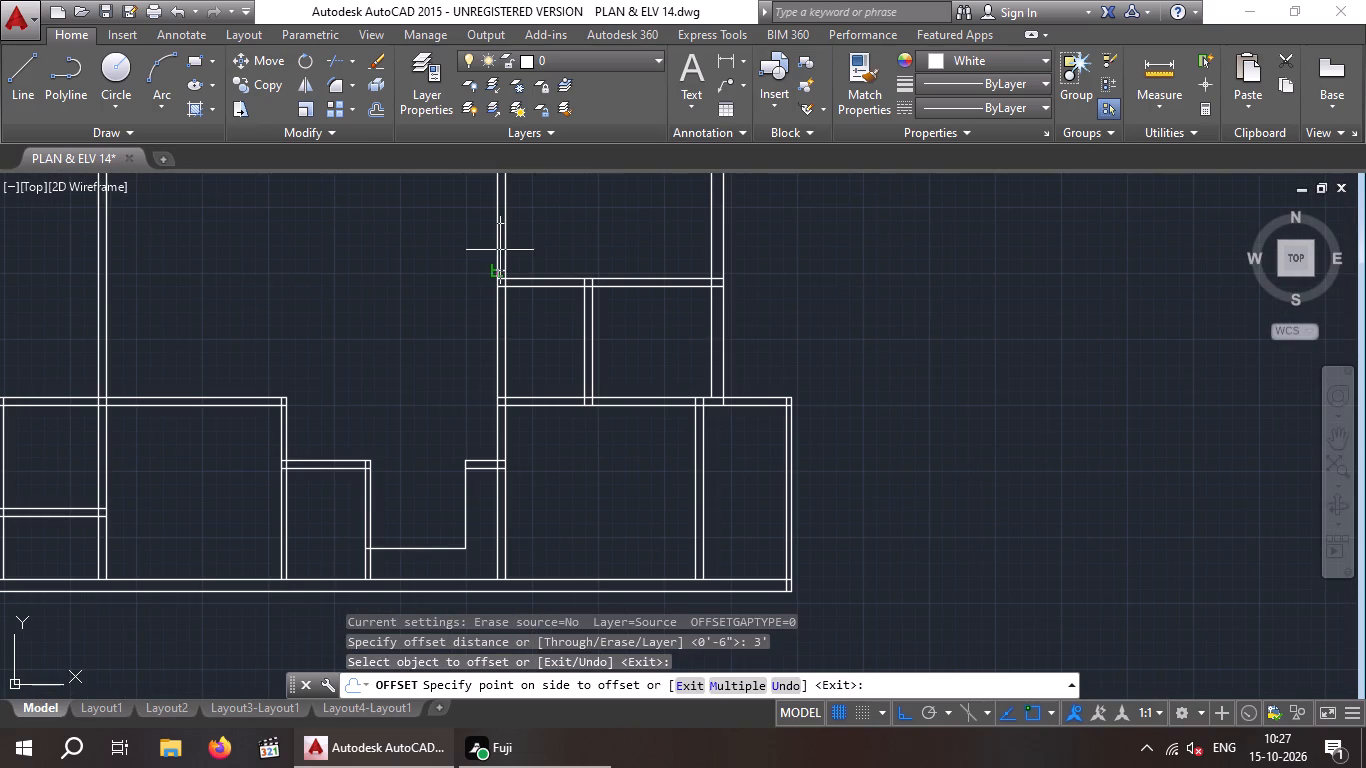
left_click(500, 248)
scroll(501, 266, "up", 2)
middle_click_drag(501, 267, 511, 345)
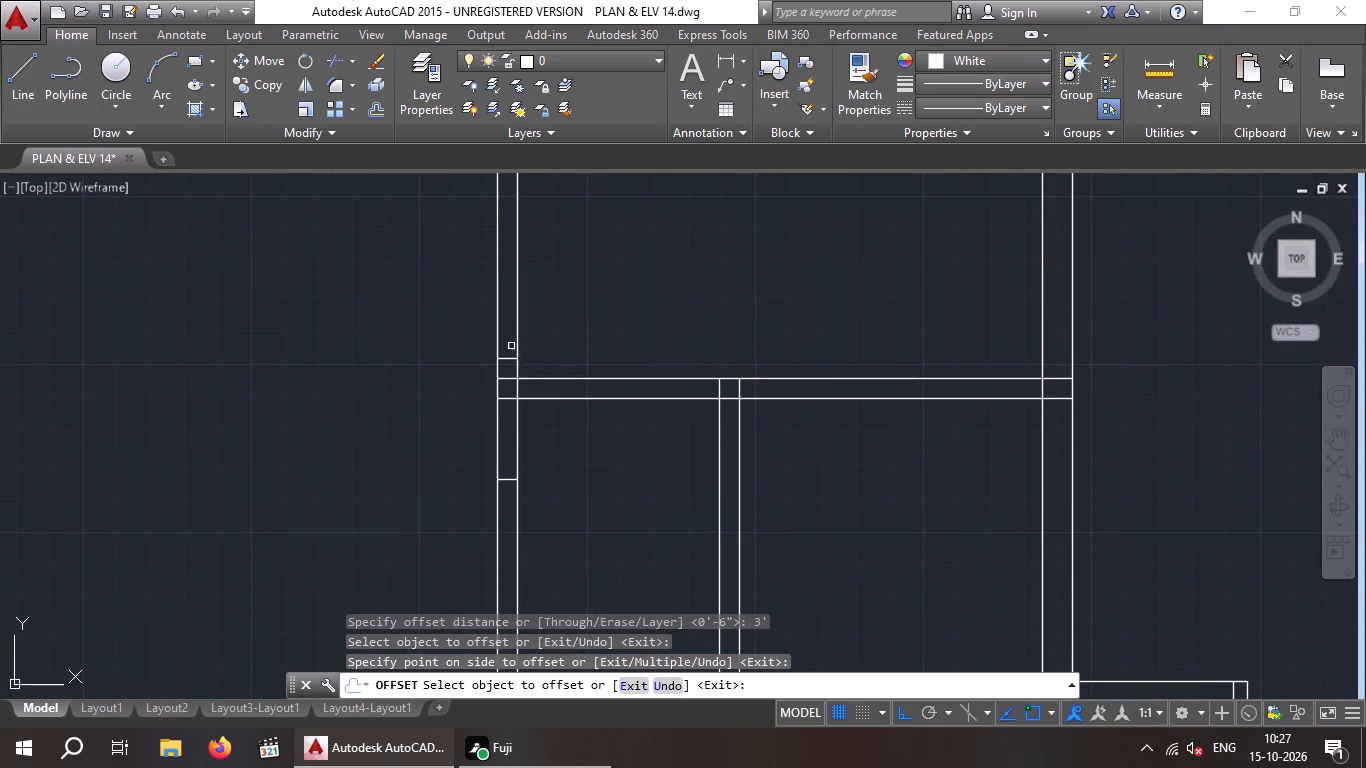
left_click_drag(506, 359, 502, 341)
left_click(499, 293)
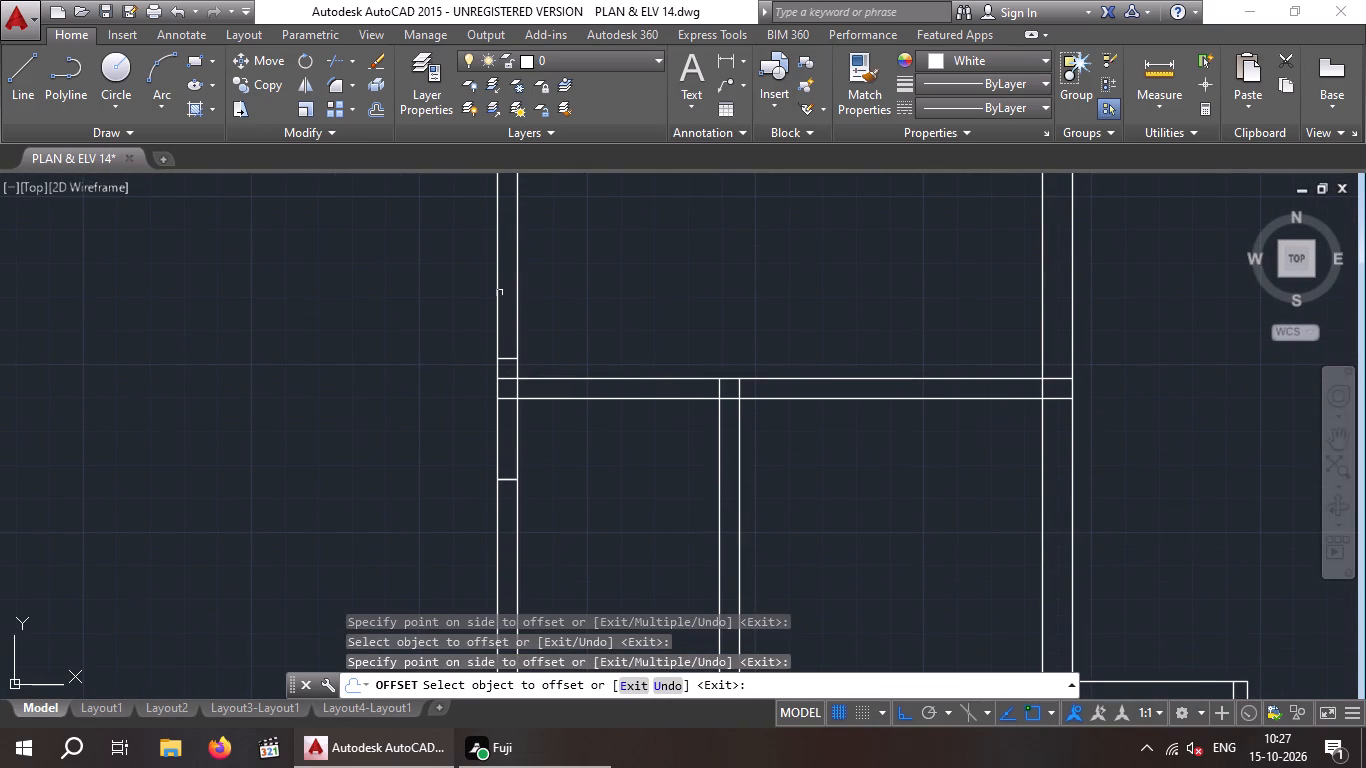
left_click_drag(507, 360, 507, 351)
left_click(547, 276)
key("Escape")
Delete the misplaced jamb lines in the left wall below the cross wall.
scroll(504, 503, "up", 2)
left_click_drag(507, 507, 504, 494)
left_click(505, 410)
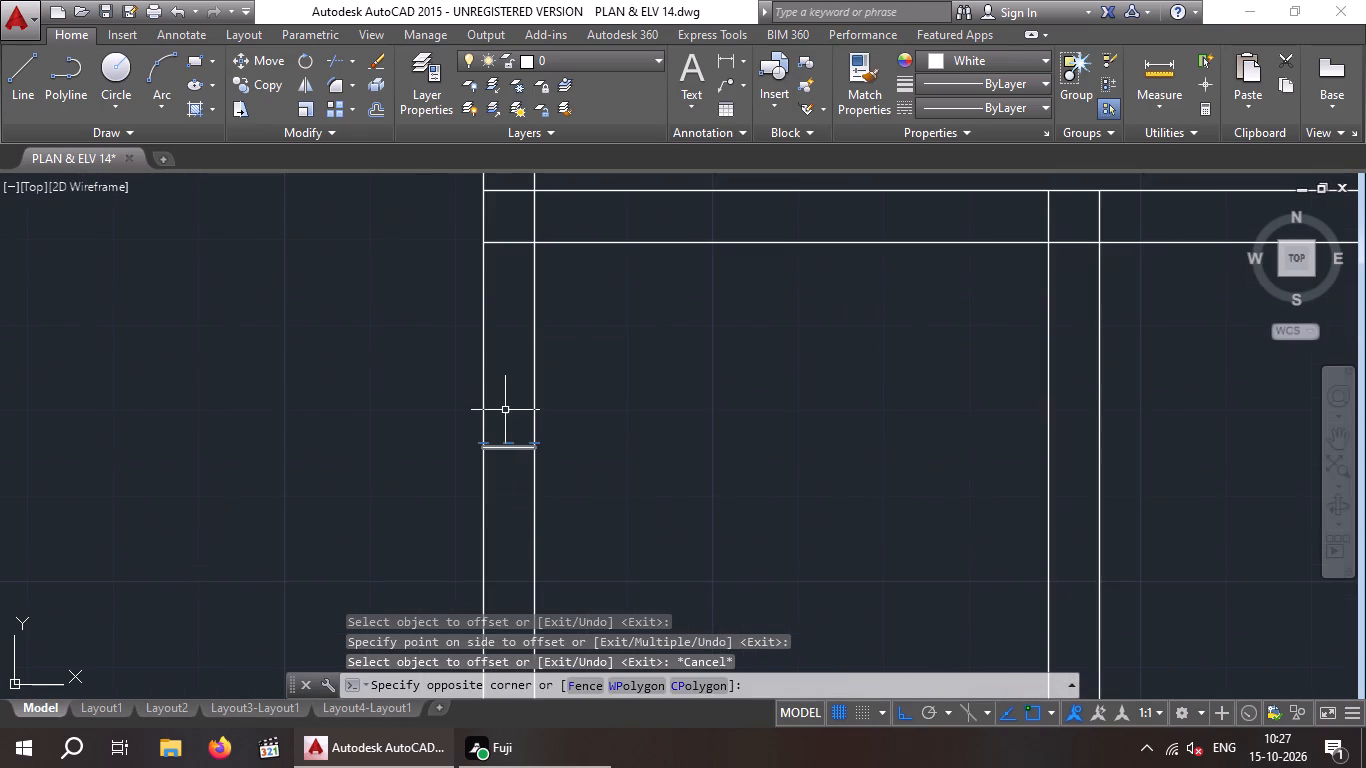
key("Delete")
scroll(506, 409, "down", 4)
right_click(589, 444)
key("Escape")
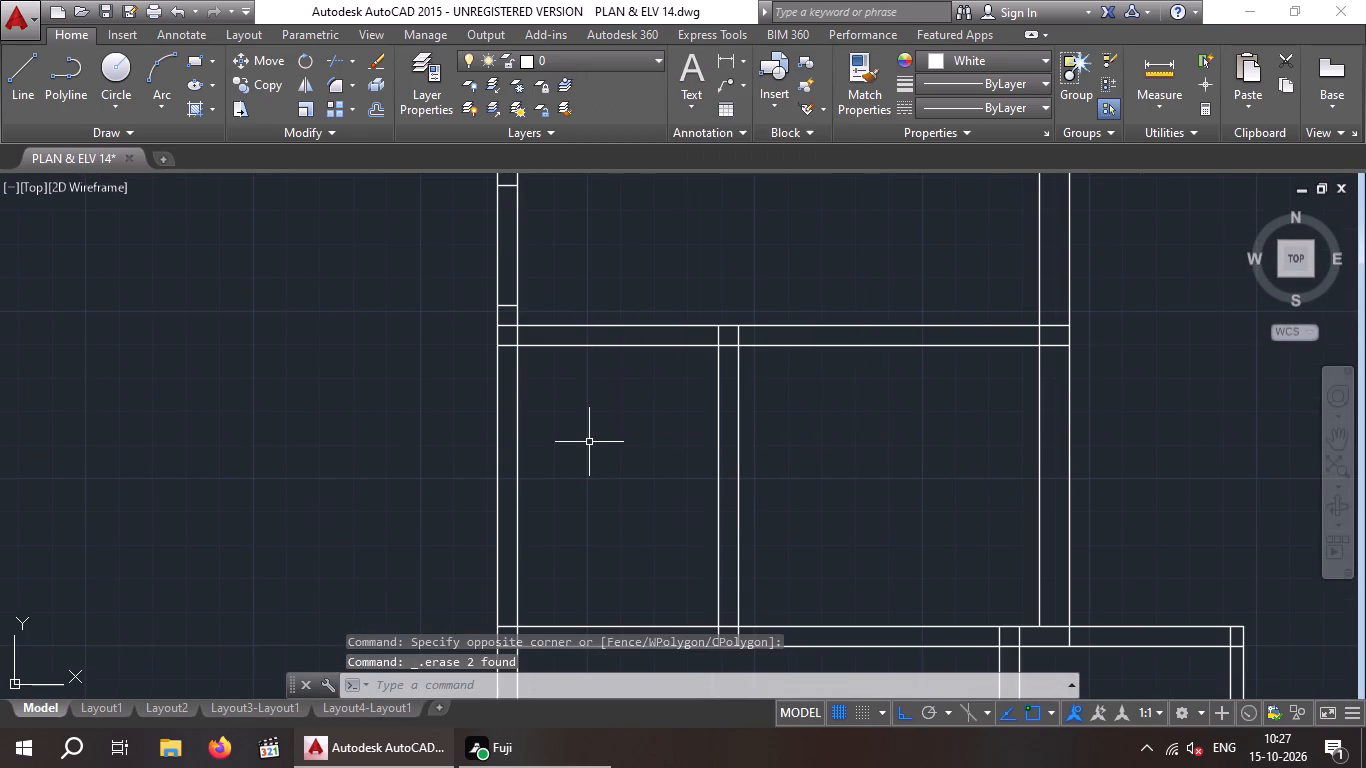
Trim the left wall lines between the two jamb lines to open the 3' doorway.
type("TR")
key("space")
key("space")
left_click_drag(570, 239, 516, 256)
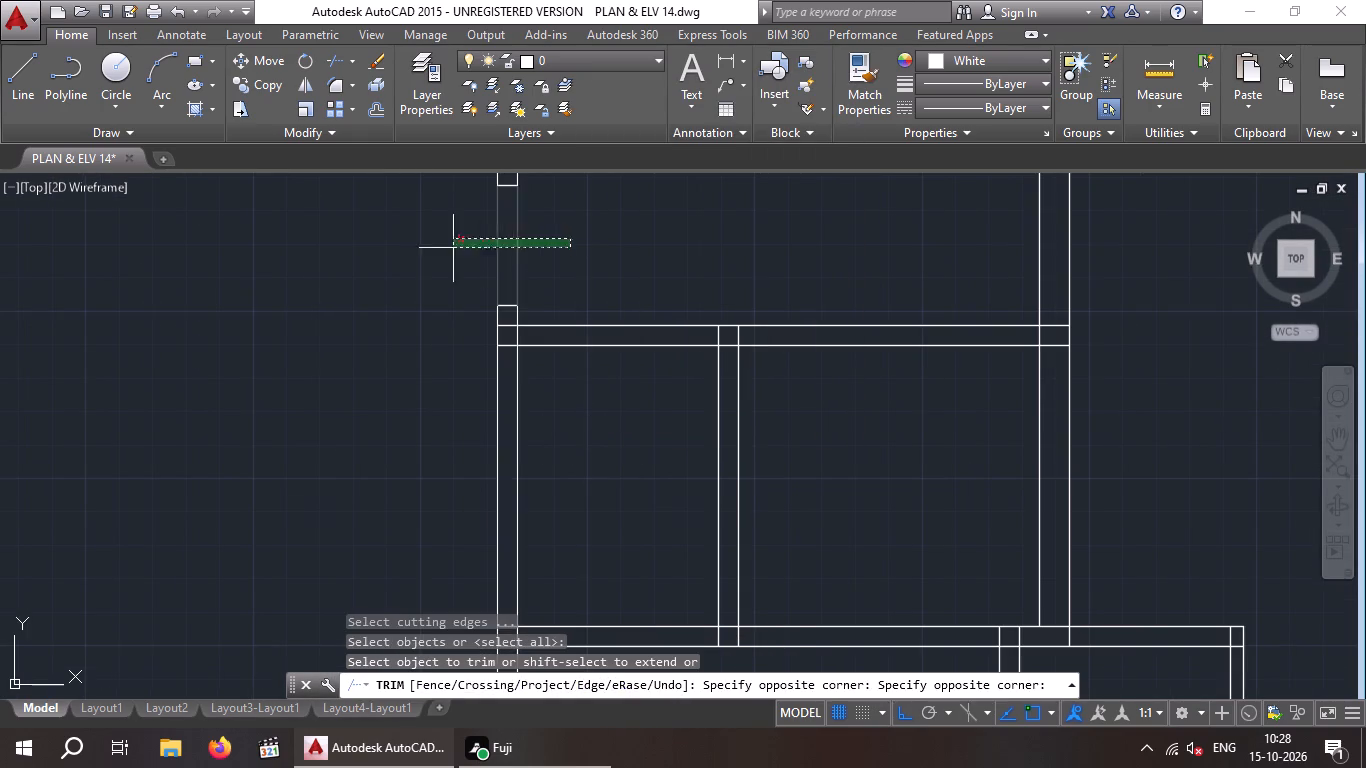
left_click(453, 248)
scroll(463, 252, "down", 2)
scroll(554, 236, "down", 1)
middle_click_drag(554, 235, 518, 332)
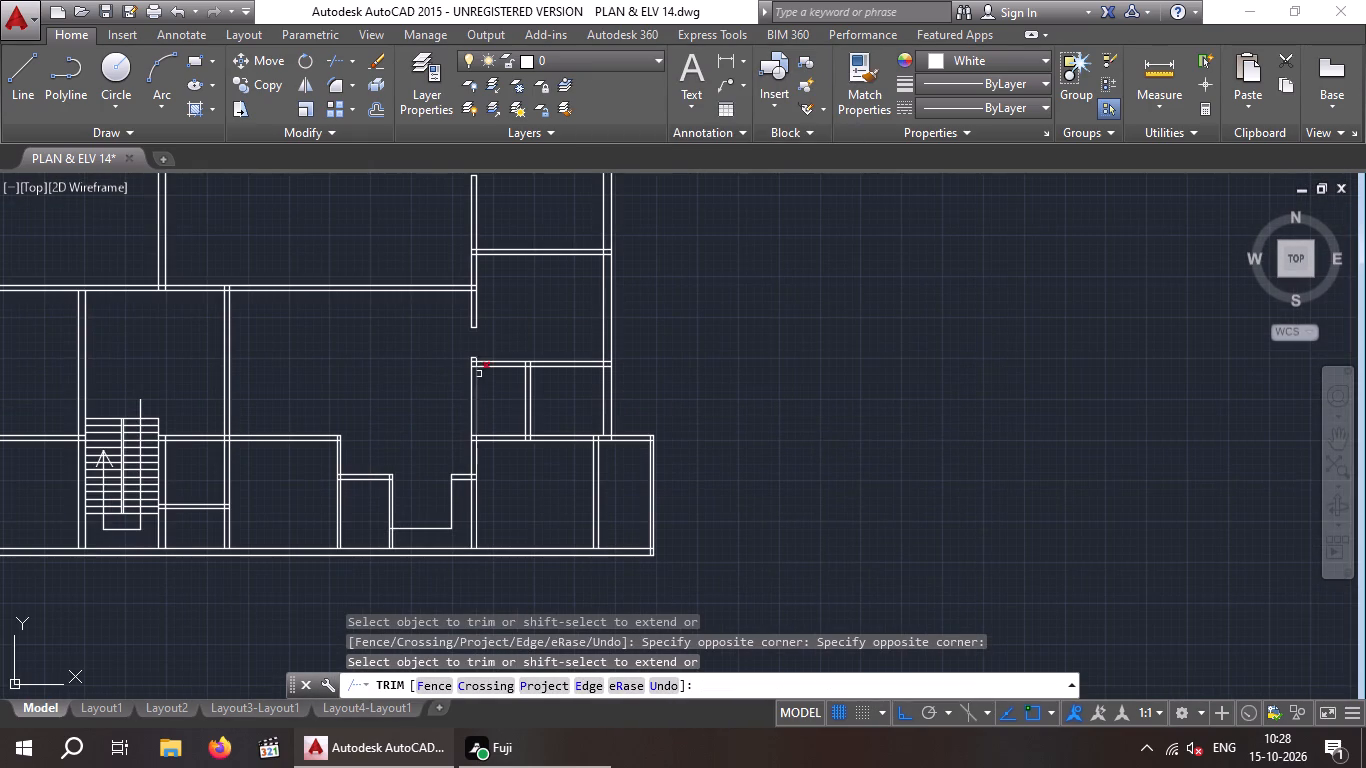
Trim the cross wall's upper line and the left wall's inner line inside the junction below the new doorway.
scroll(478, 373, "up", 6)
left_click(450, 342)
left_click(438, 292)
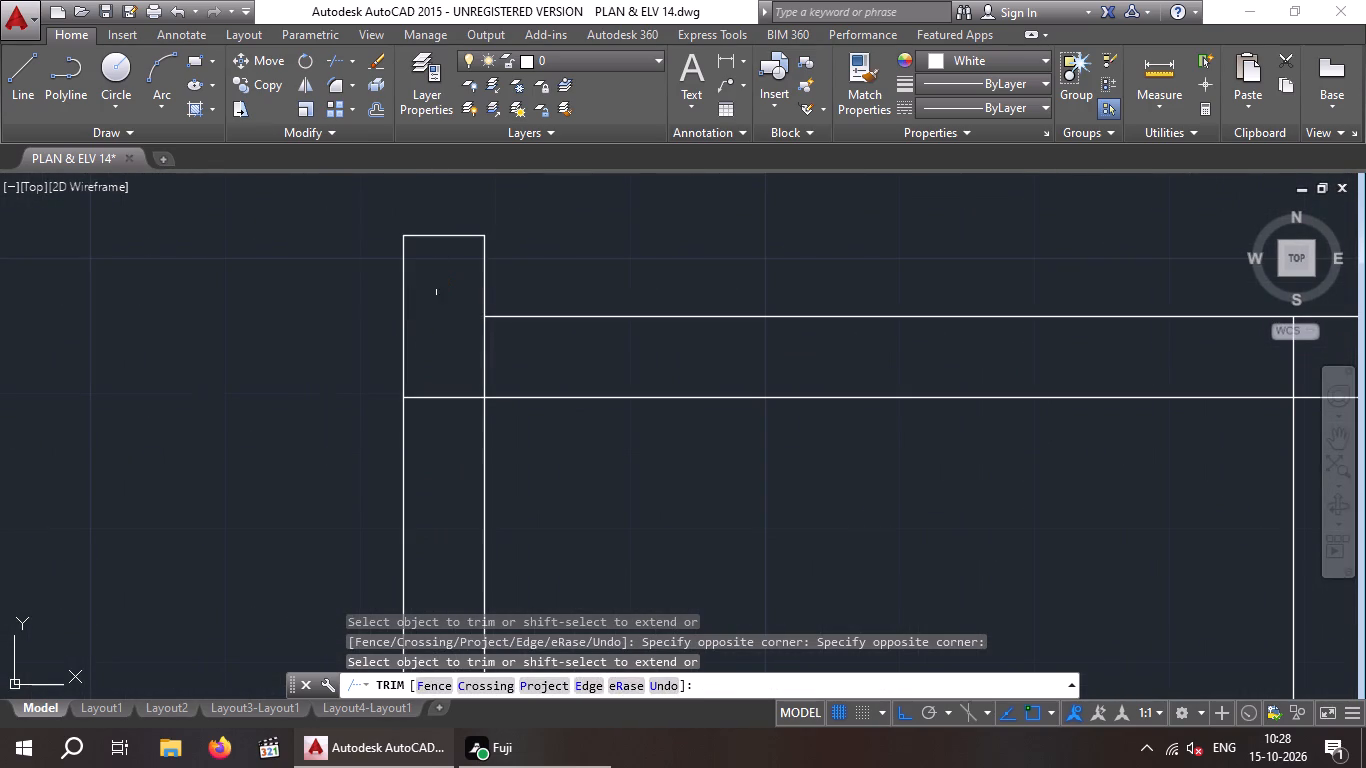
left_click_drag(529, 348, 498, 347)
left_click(445, 348)
left_click_drag(569, 337, 515, 339)
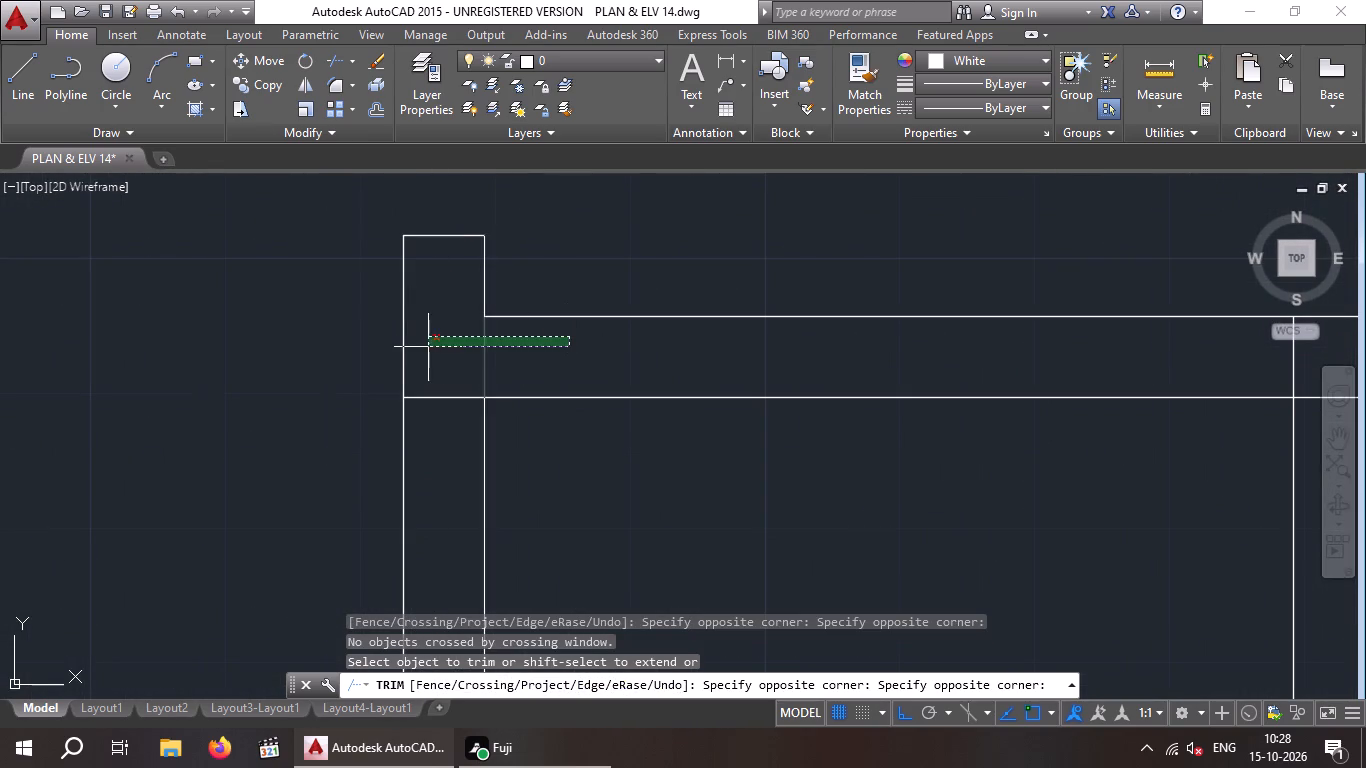
left_click(439, 351)
scroll(476, 351, "down", 3)
key("Escape")
key("Escape")
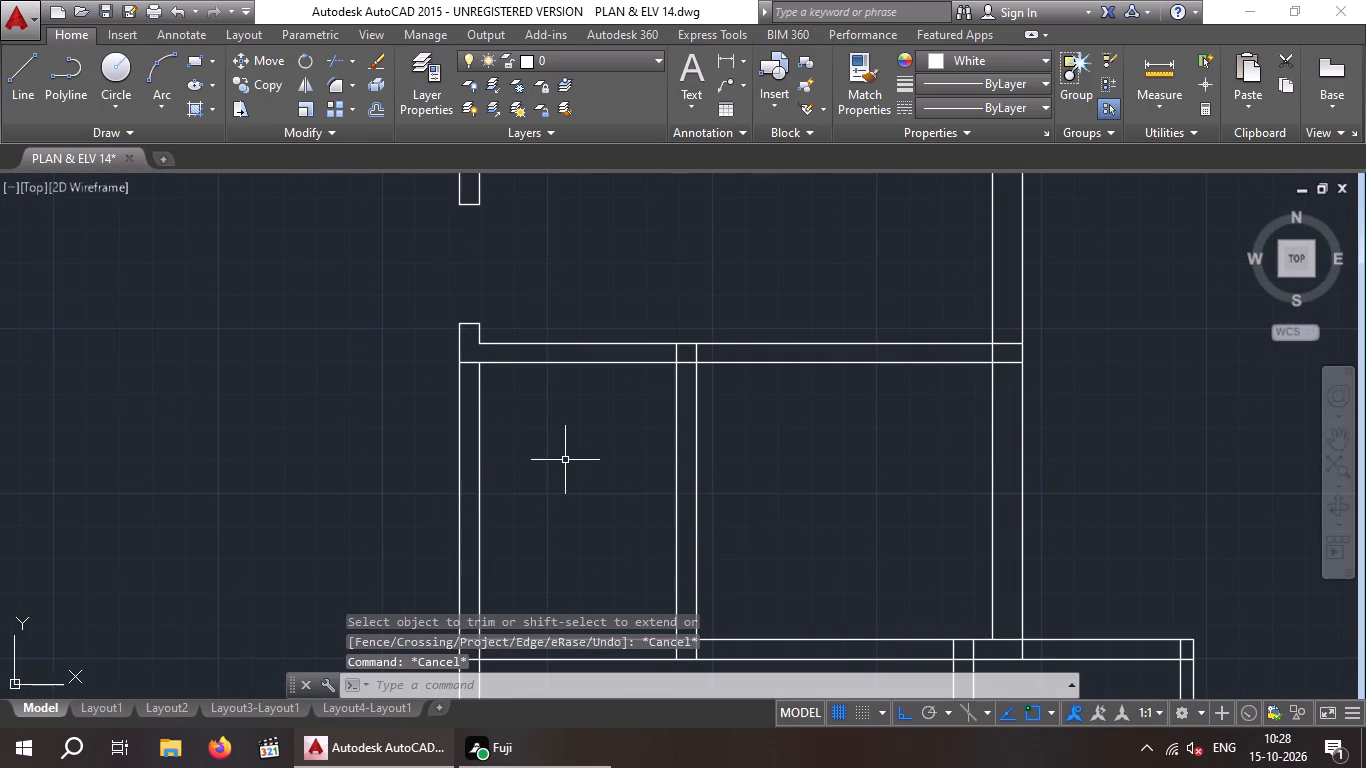
Trim the cross wall's lower line where it crosses the left wall at the same junction.
scroll(568, 448, "down", 2)
middle_click_drag(571, 462, 535, 436)
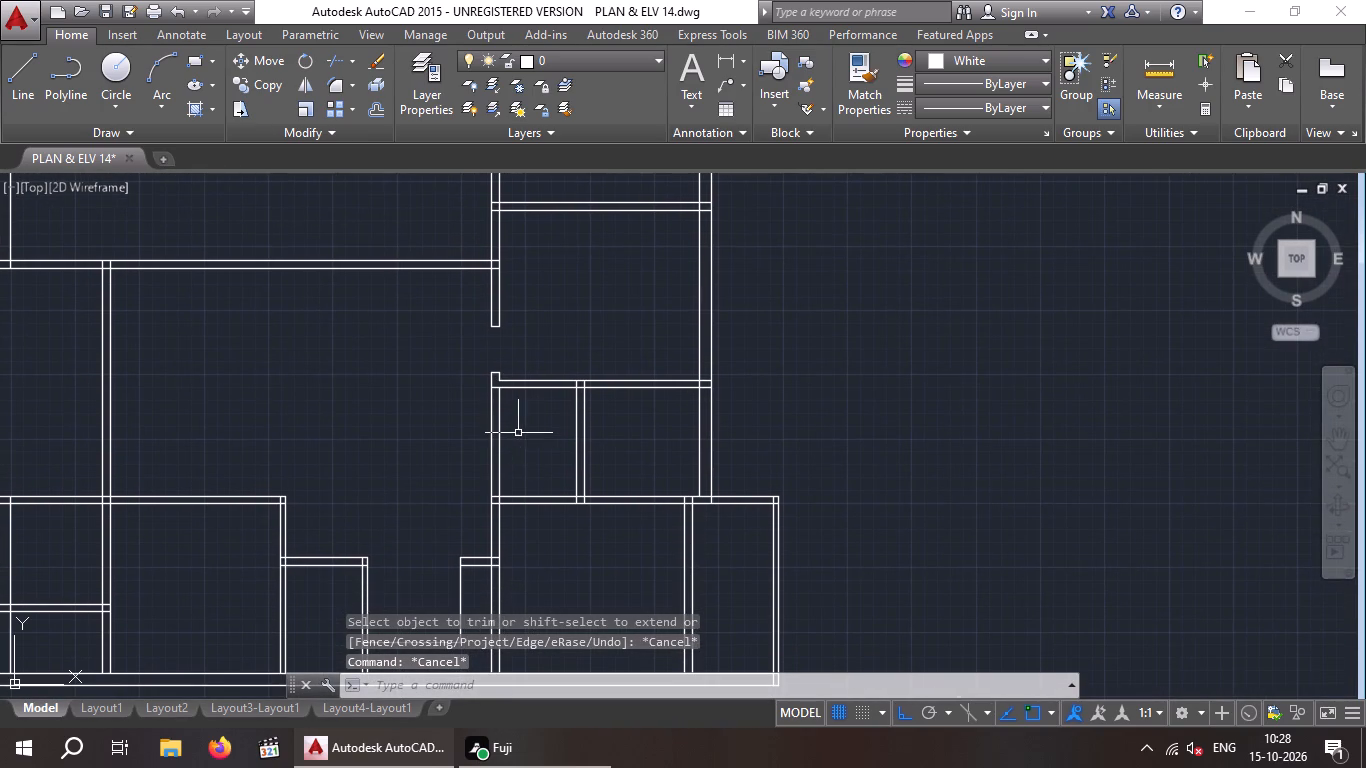
scroll(490, 394, "up", 4)
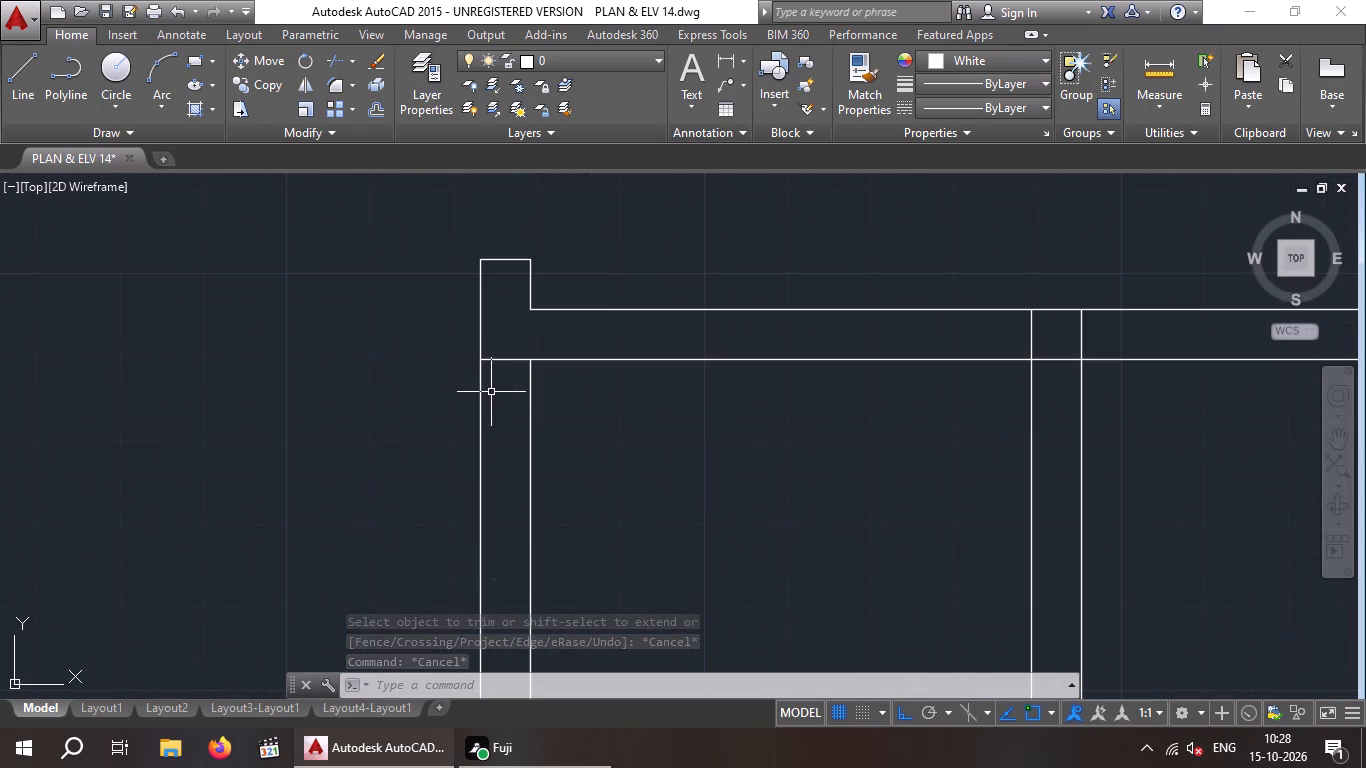
type("TR")
key("space")
key("space")
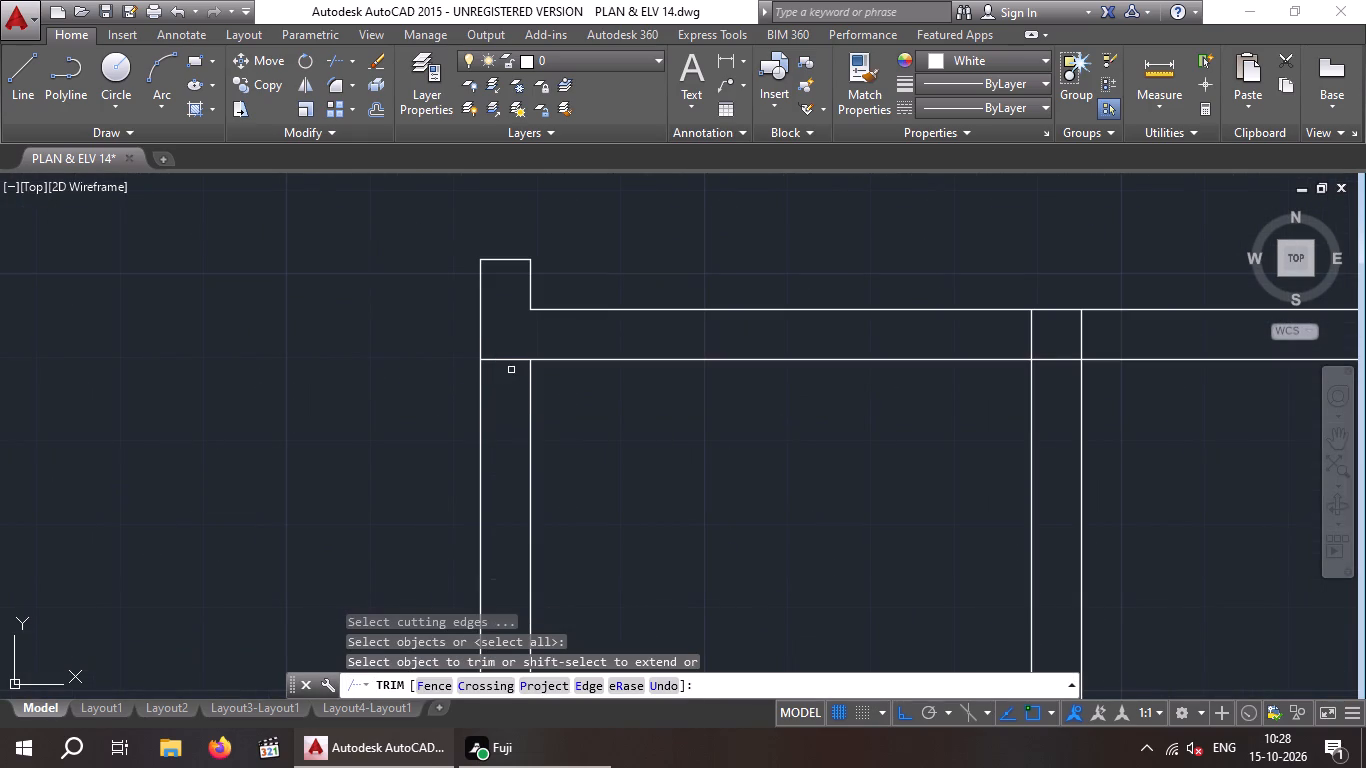
left_click(509, 360)
scroll(509, 360, "down", 4)
scroll(581, 416, "down", 1)
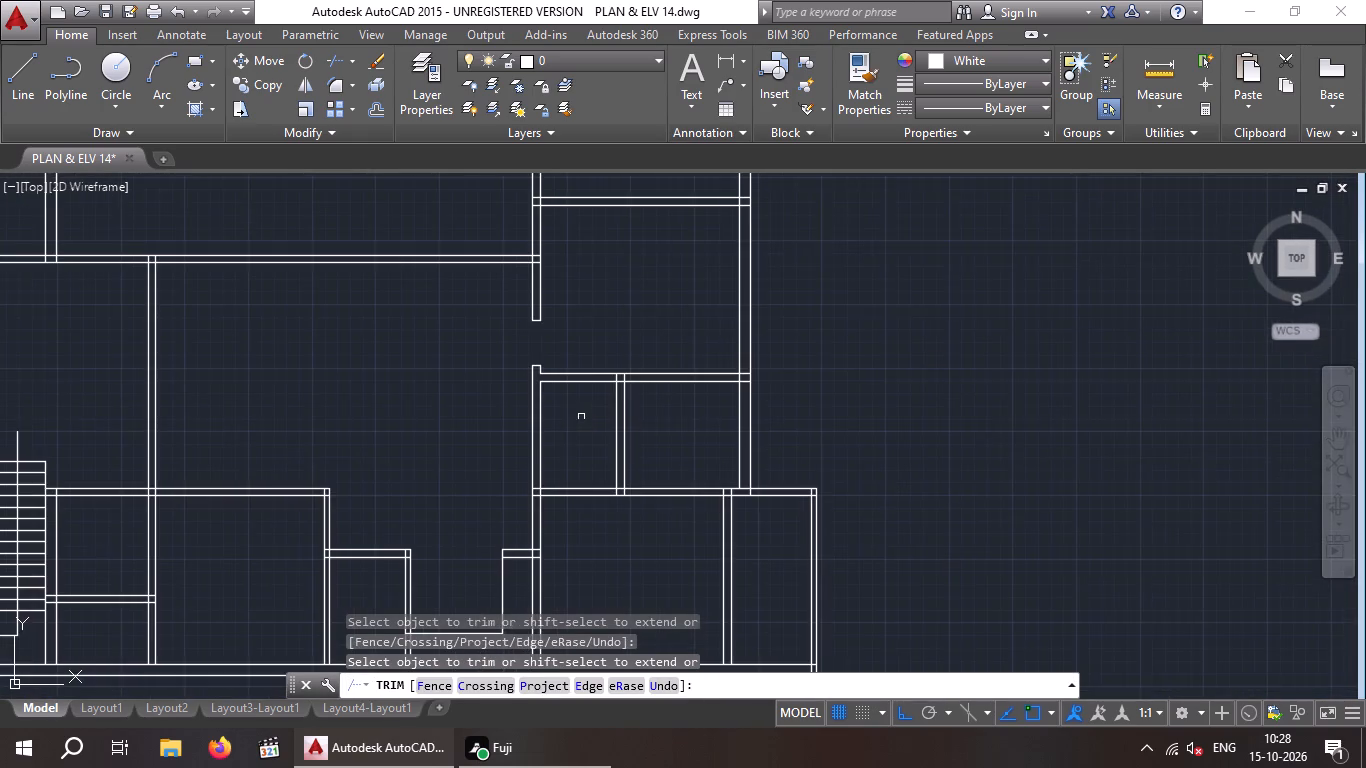
middle_click_drag(581, 417, 544, 381)
scroll(535, 380, "down", 1)
middle_click_drag(536, 381, 525, 474)
middle_click_drag(521, 494, 520, 504)
key("Escape")
key("Escape")
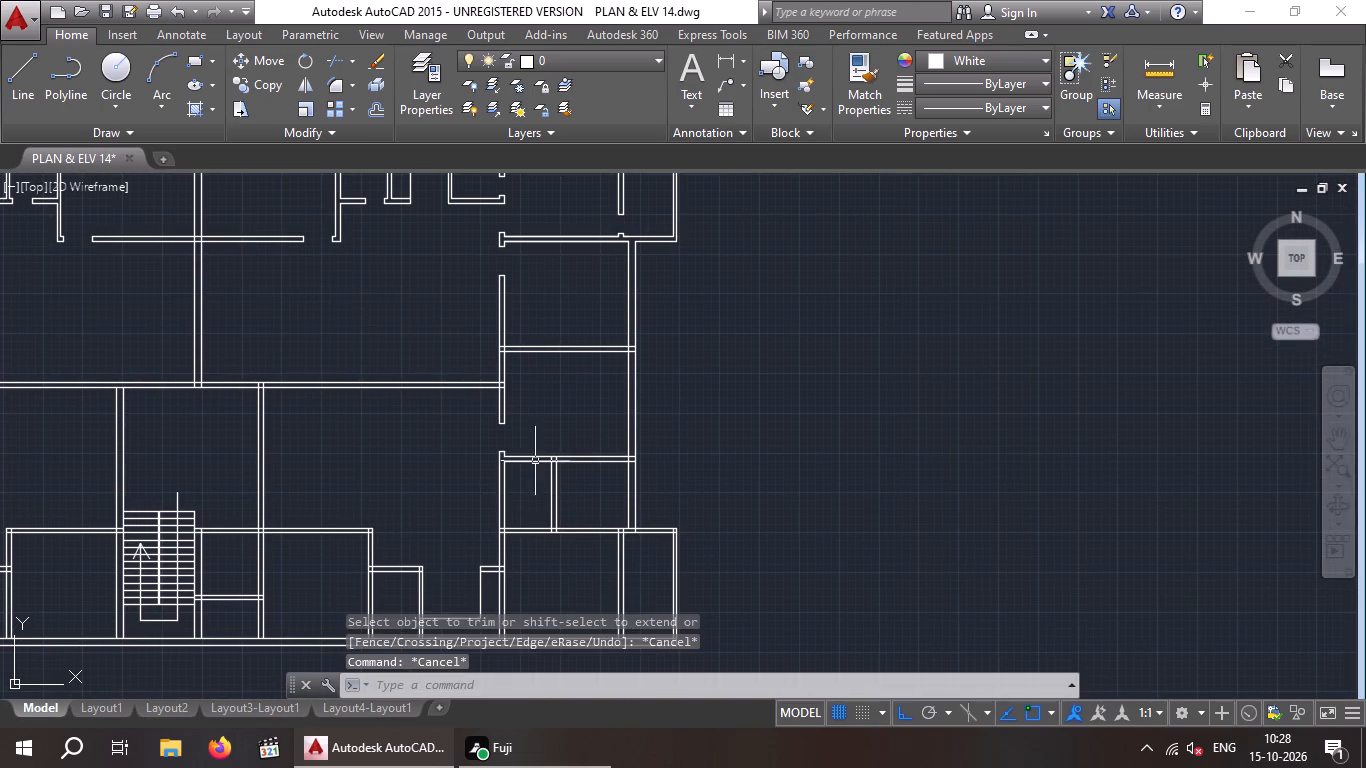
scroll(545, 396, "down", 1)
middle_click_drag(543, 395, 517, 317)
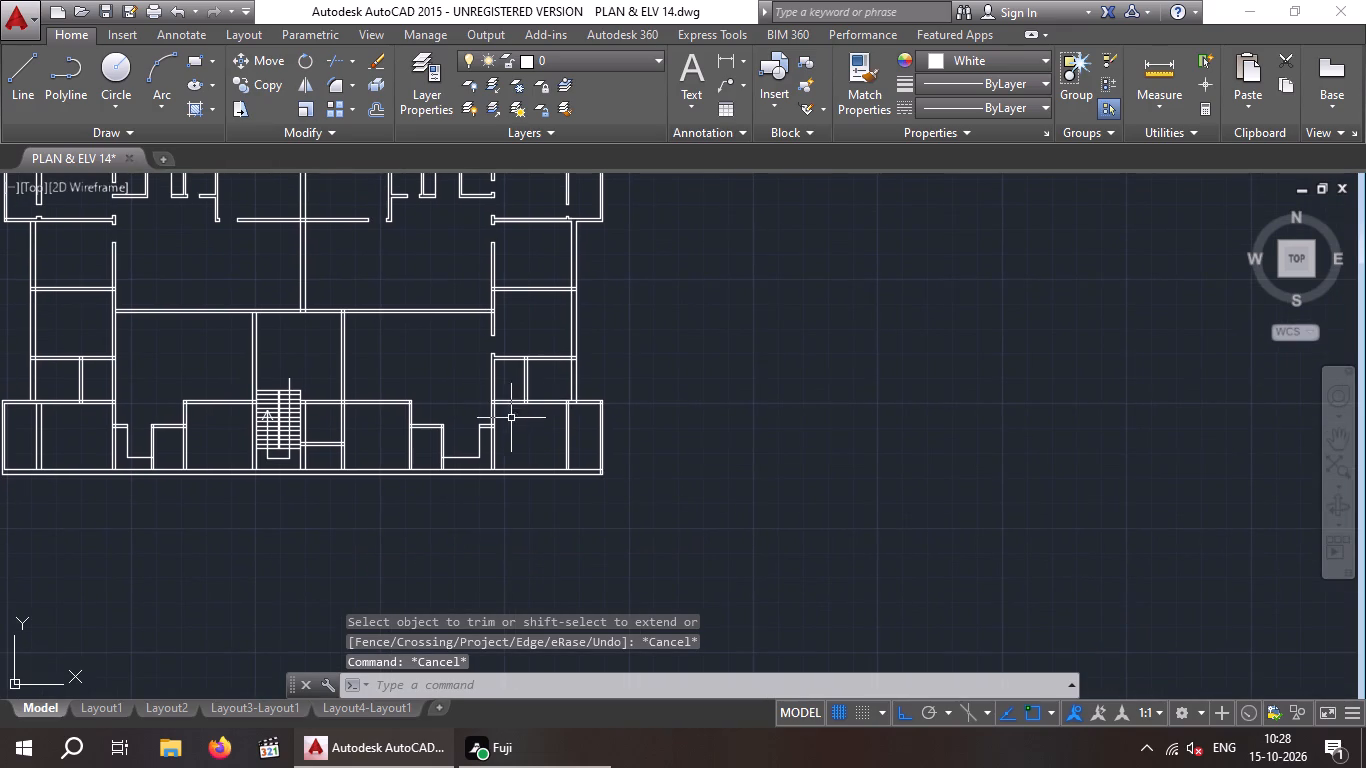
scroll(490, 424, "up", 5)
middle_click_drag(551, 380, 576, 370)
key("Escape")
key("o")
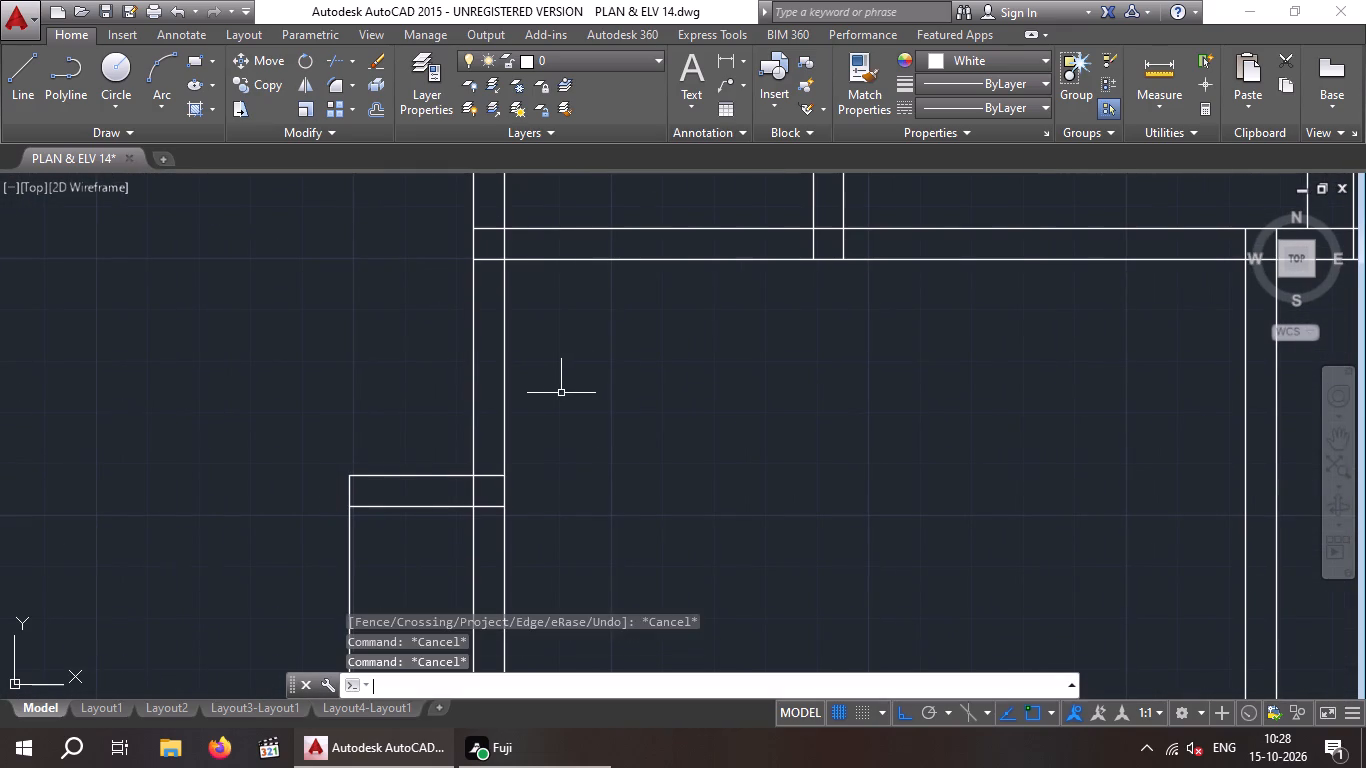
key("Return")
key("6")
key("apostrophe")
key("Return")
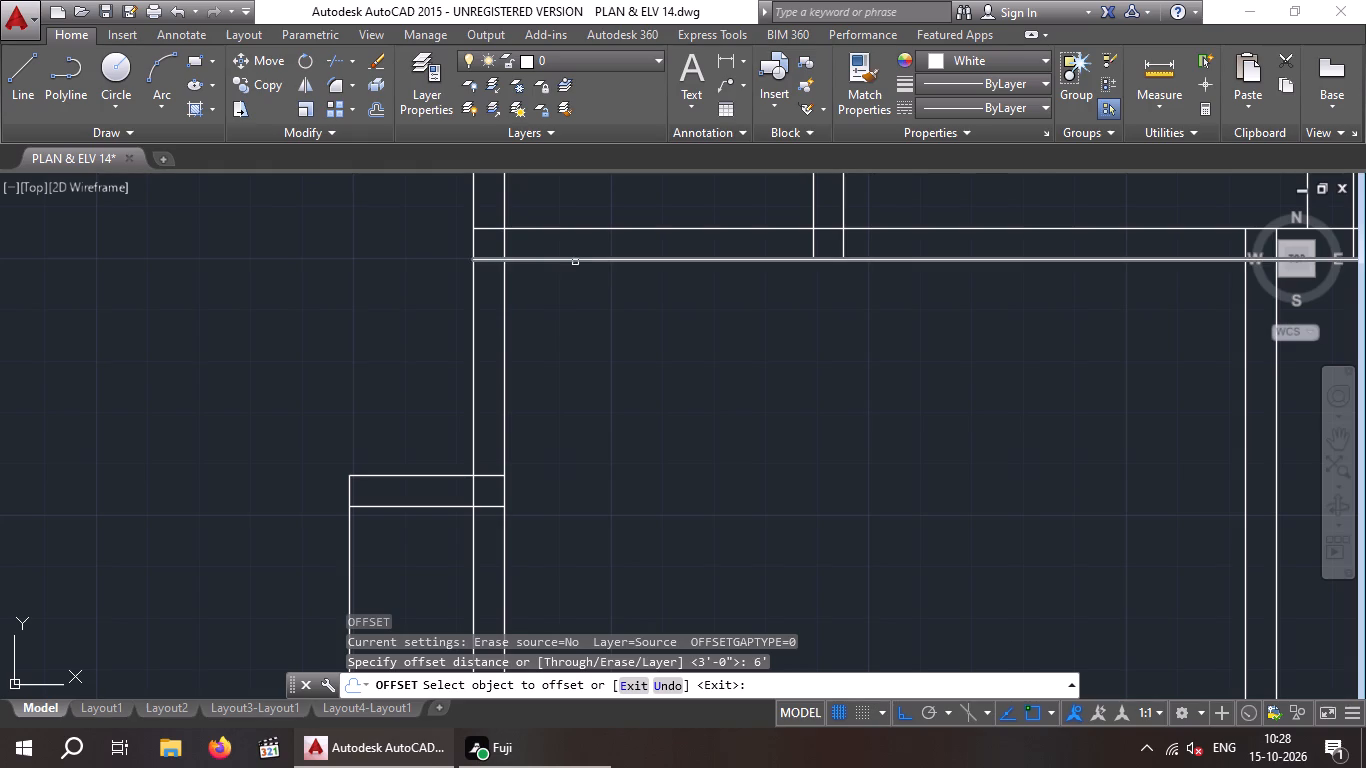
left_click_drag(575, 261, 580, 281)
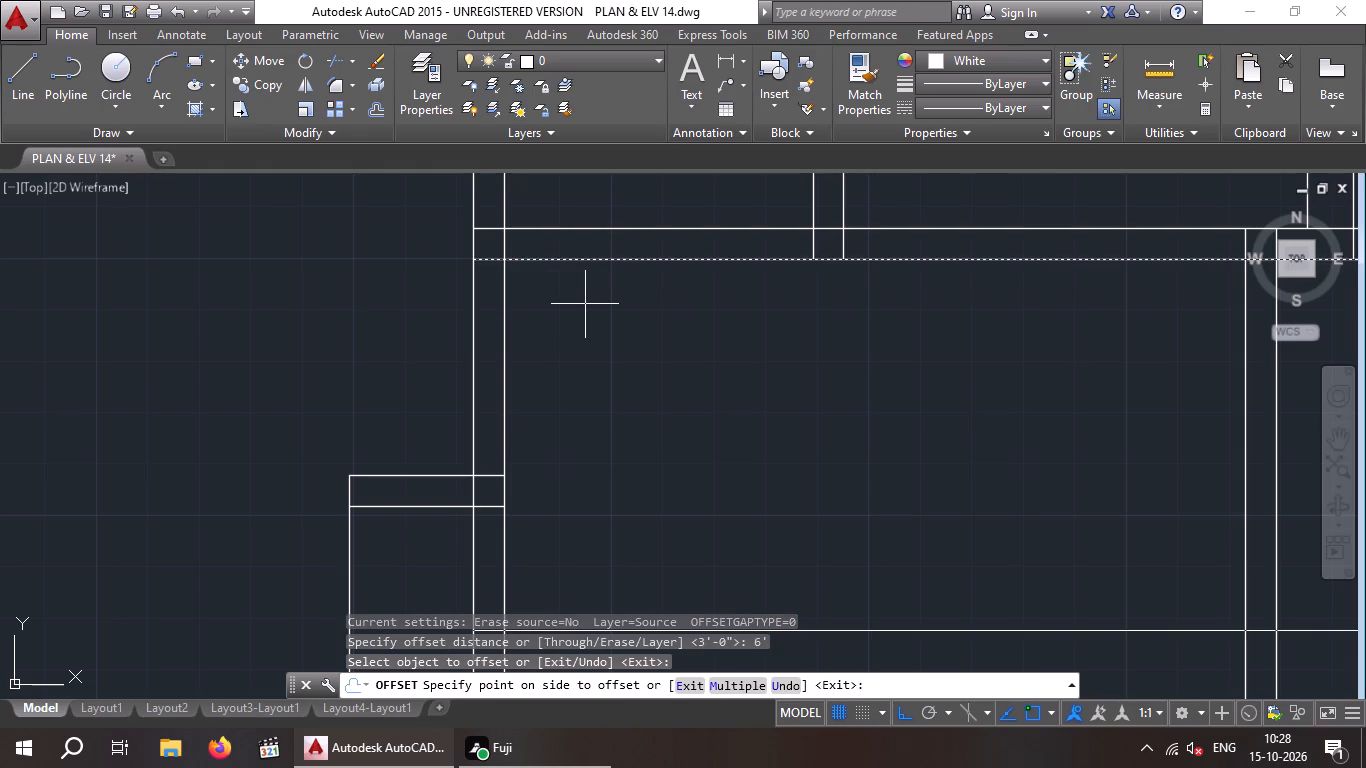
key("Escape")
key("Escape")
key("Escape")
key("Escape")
Offset the lower line of the top wall of the room beneath the two small rooms 6" downward.
key("o")
key("Return")
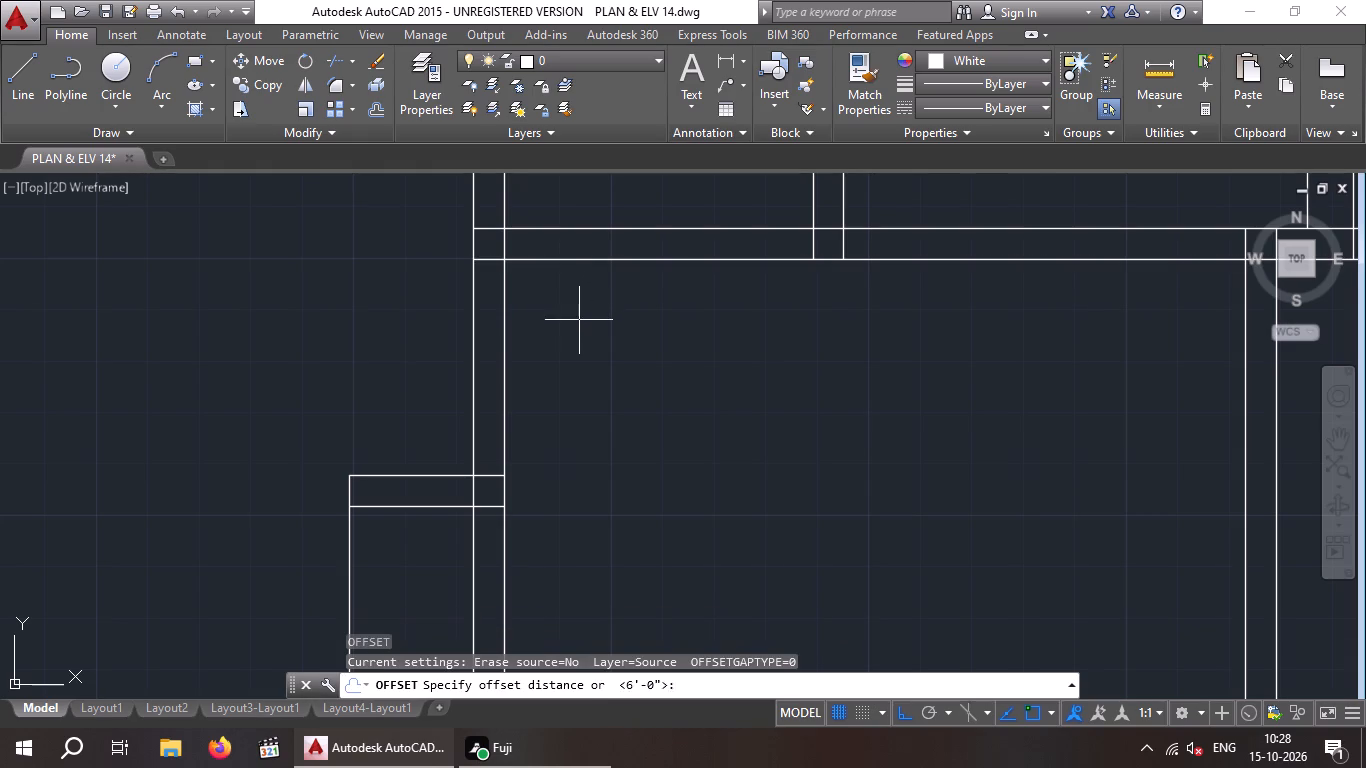
key("6")
key("shift+quotedbl")
key("Return")
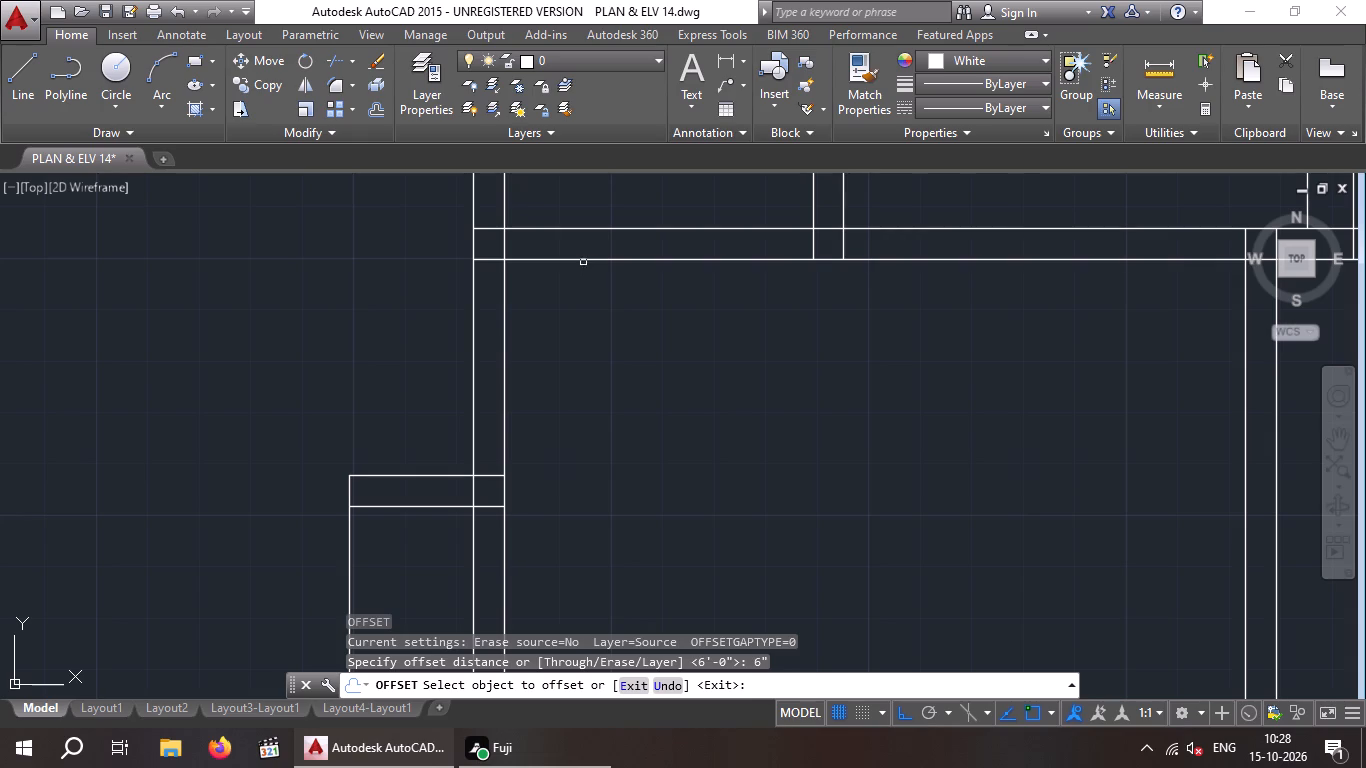
left_click(583, 259)
left_click(597, 298)
key("Escape")
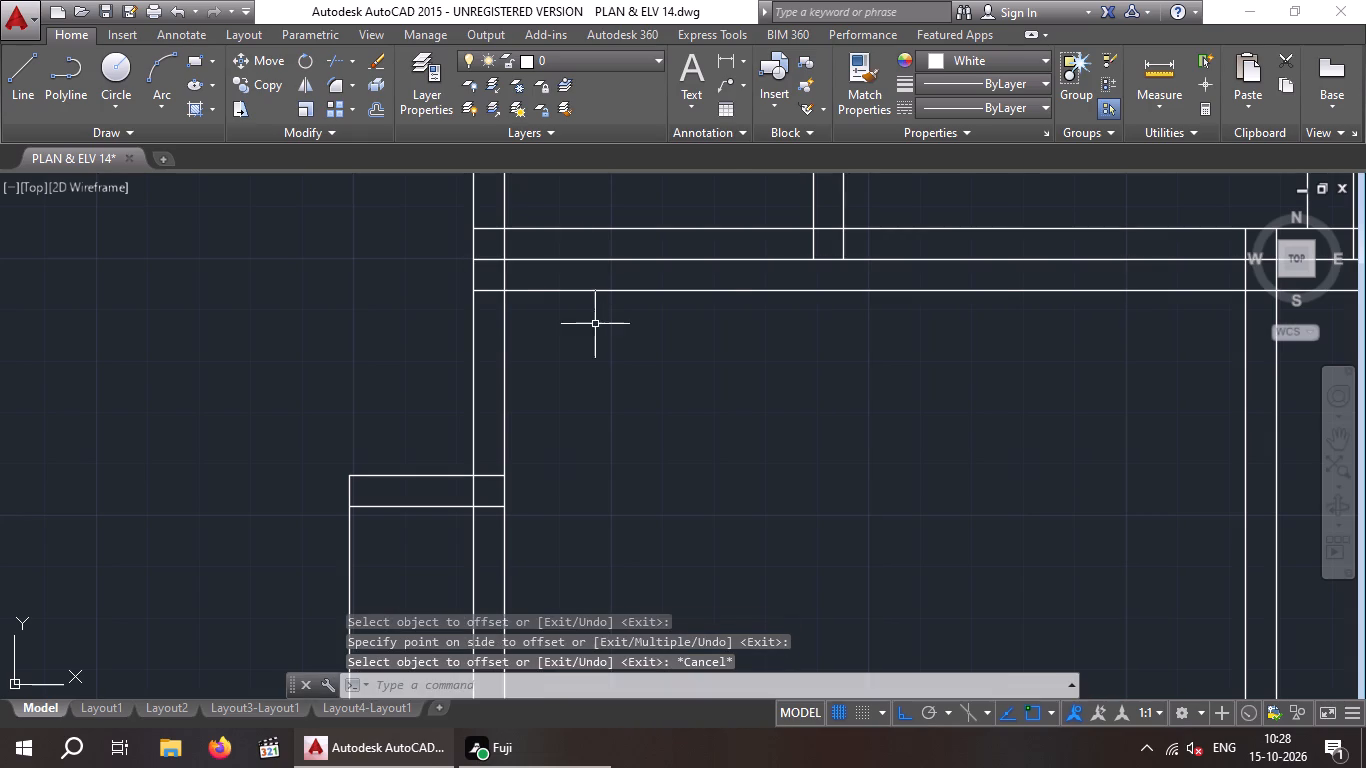
Trim the 6" offset line inside the room and erase its leftover piece on the east, keeping the short jamb across the left wall.
scroll(606, 344, "down", 1)
middle_click_drag(606, 345, 454, 360)
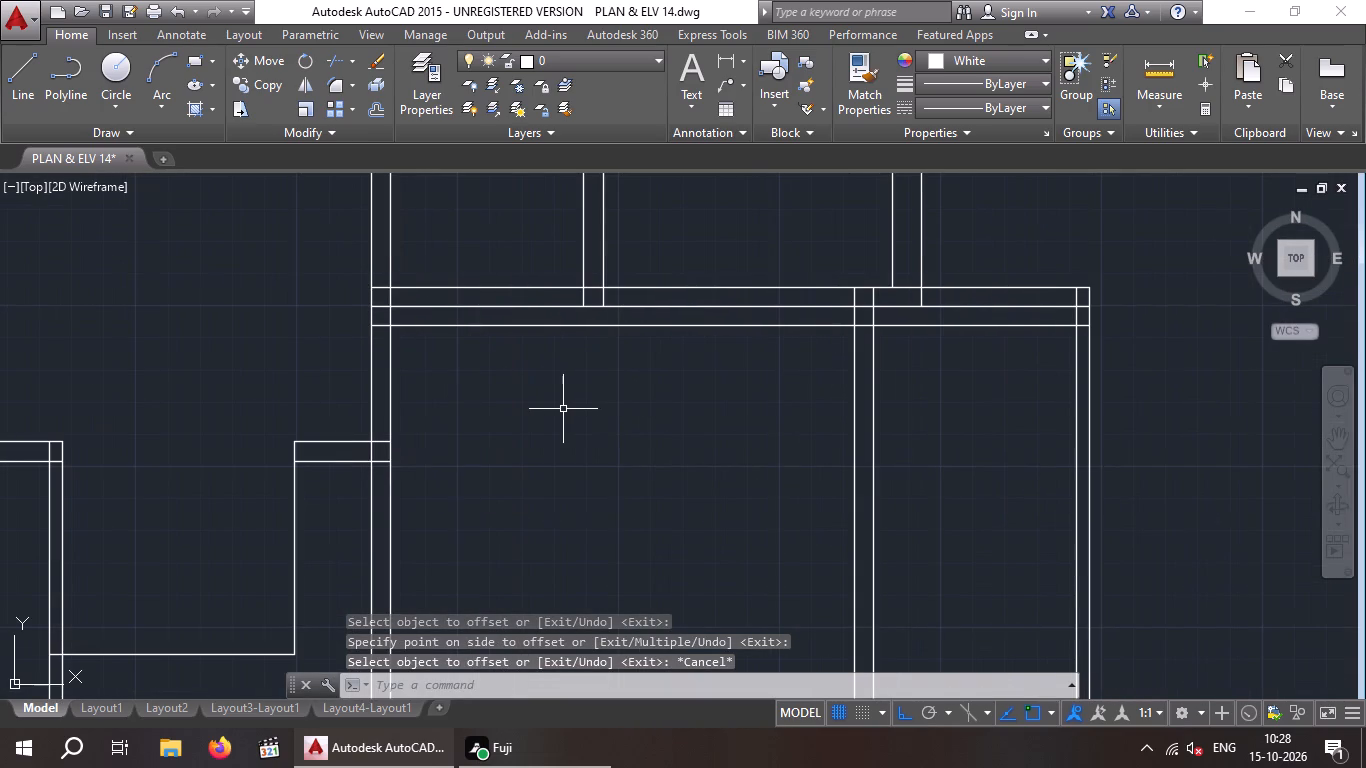
type("TR")
key("space")
key("space")
left_click_drag(578, 392, 554, 380)
left_click(508, 323)
key("Escape")
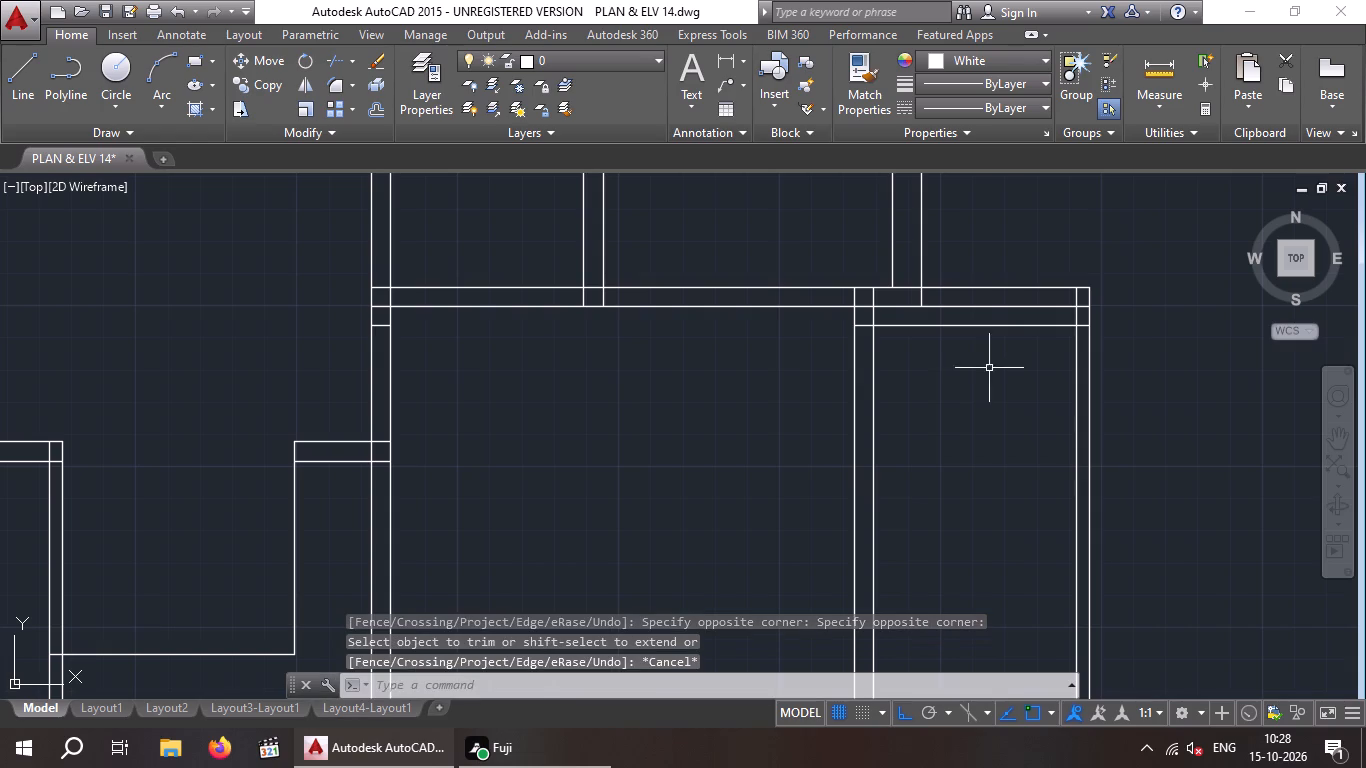
left_click_drag(989, 379, 952, 360)
left_click(921, 321)
key("Delete")
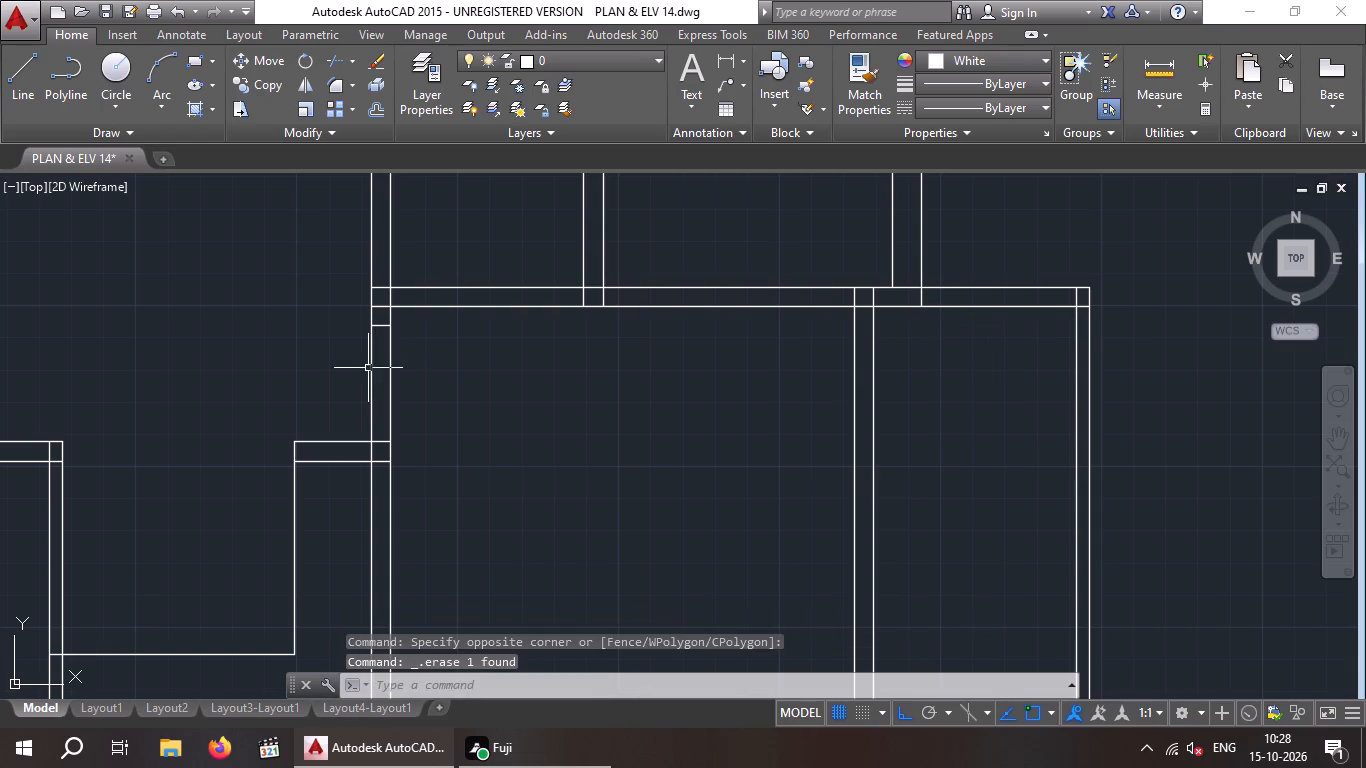
Trim both left wall lines between the new jamb and the recess wall below to open the doorway.
scroll(381, 358, "up", 1)
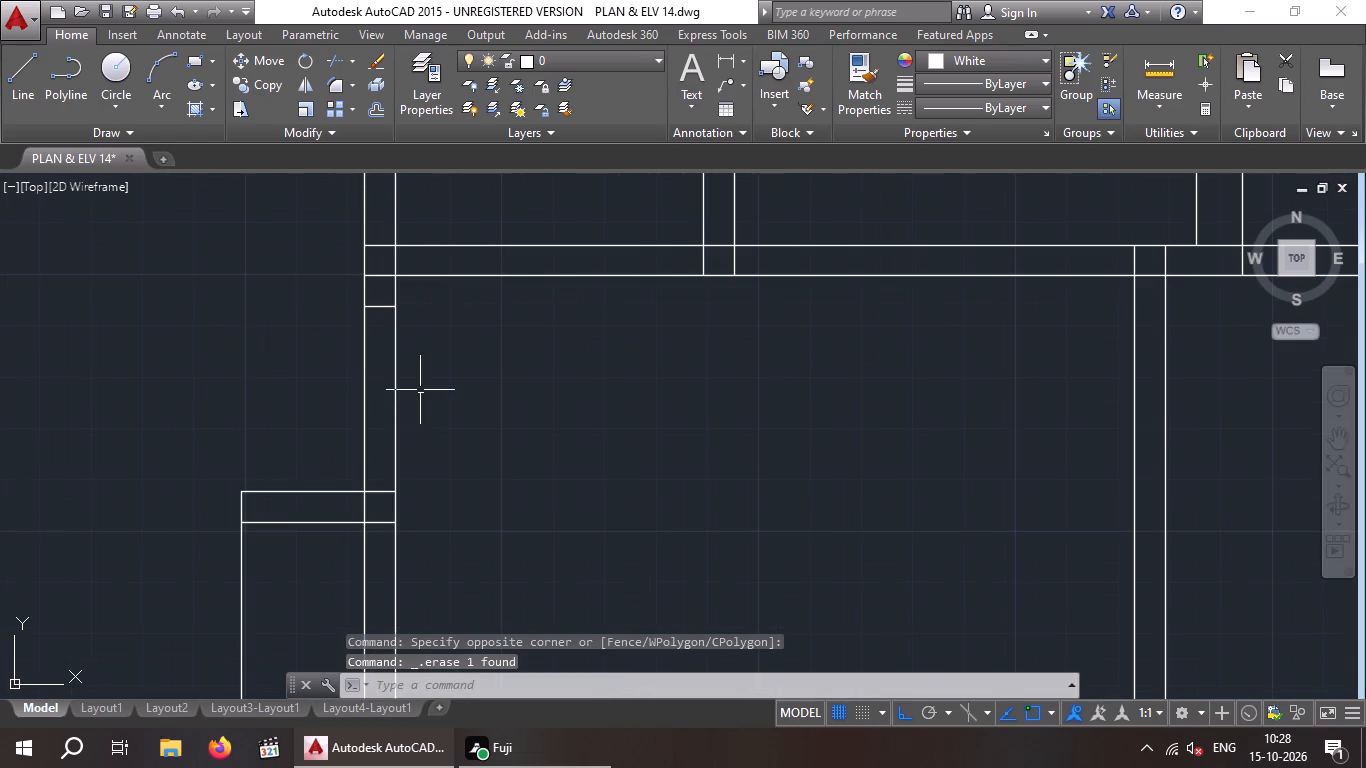
key("Escape")
key("t")
key("r")
key("space")
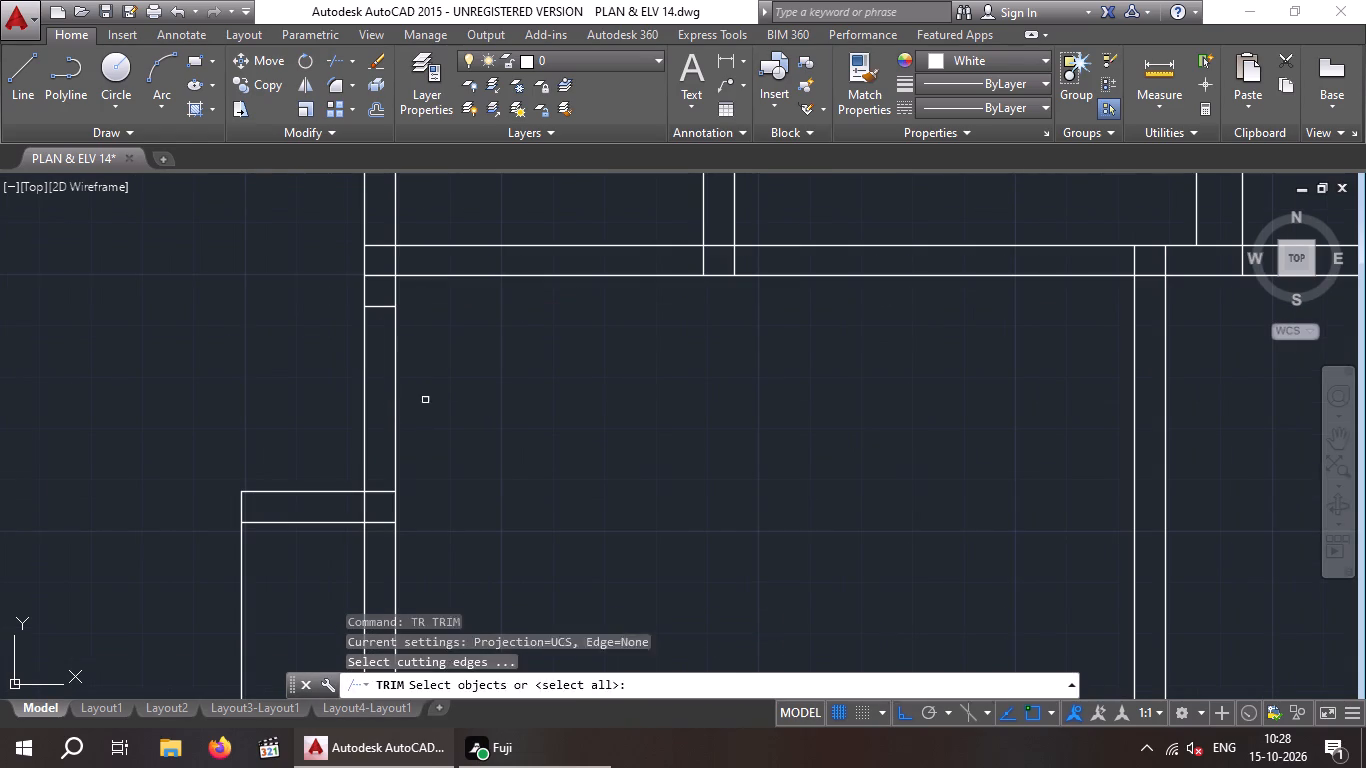
key("space")
left_click_drag(496, 397, 368, 428)
left_click(295, 413)
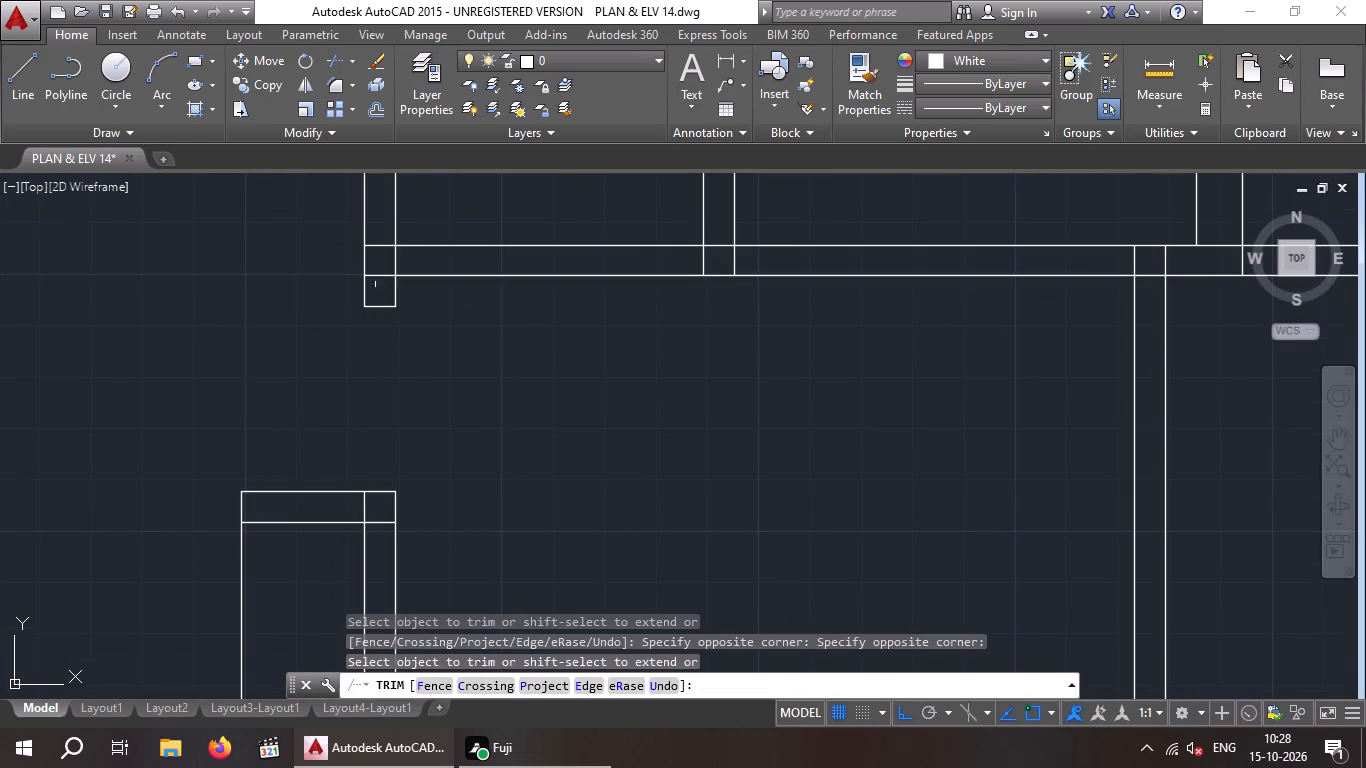
Trim the cross wall lines and the left wall's inner line inside the junction just above the new doorway.
left_click(381, 291)
left_click(379, 221)
middle_click_drag(503, 383, 501, 389)
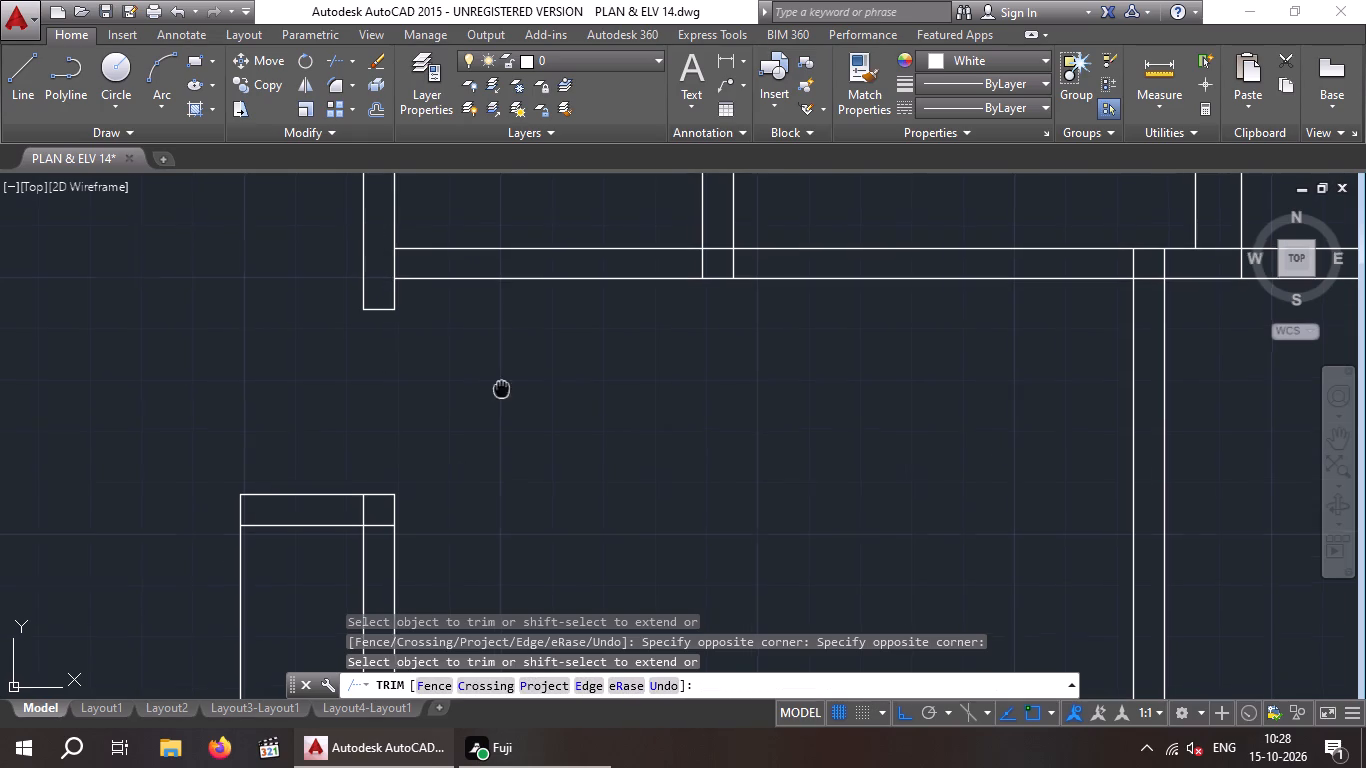
middle_click_drag(501, 389, 415, 491)
scroll(408, 472, "down", 1)
scroll(346, 418, "up", 3)
left_click_drag(384, 371, 363, 371)
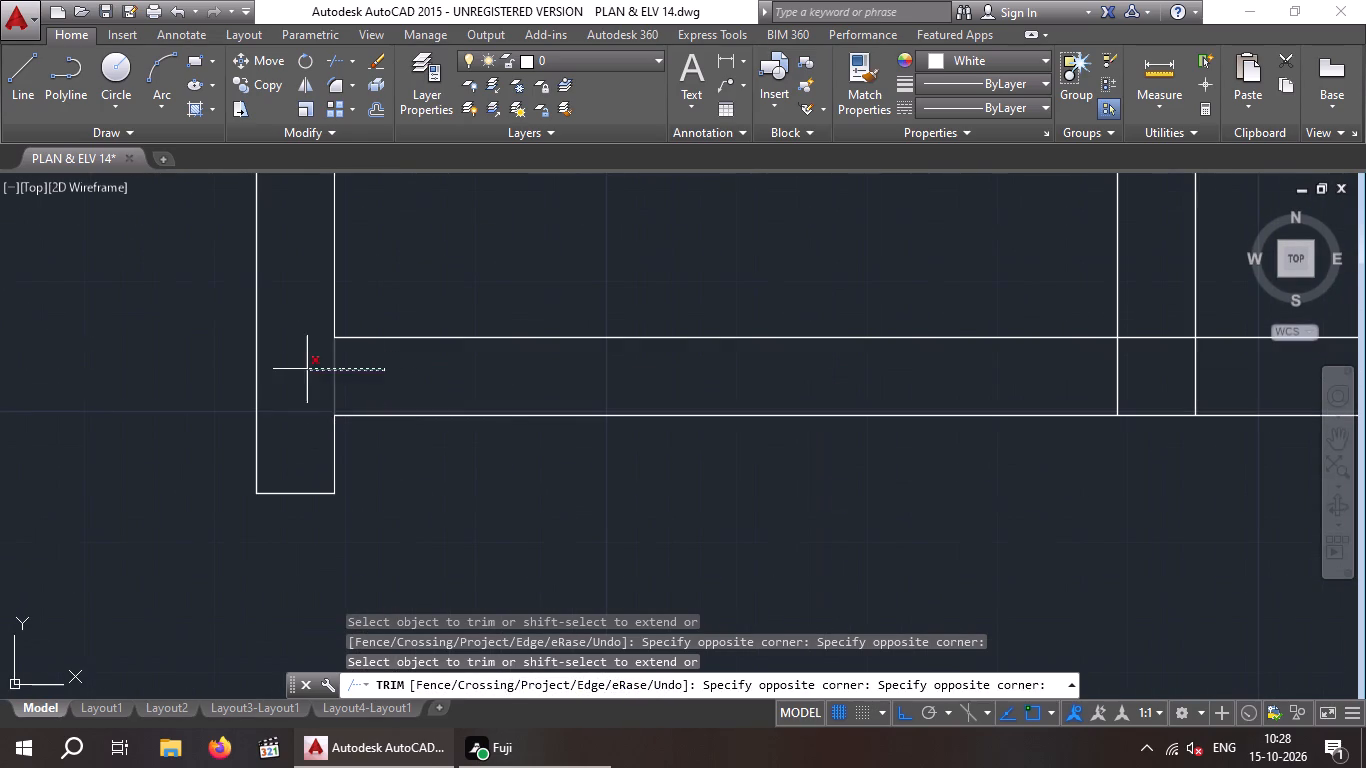
left_click(307, 369)
scroll(324, 370, "down", 3)
scroll(396, 463, "down", 1)
middle_click_drag(396, 463, 376, 479)
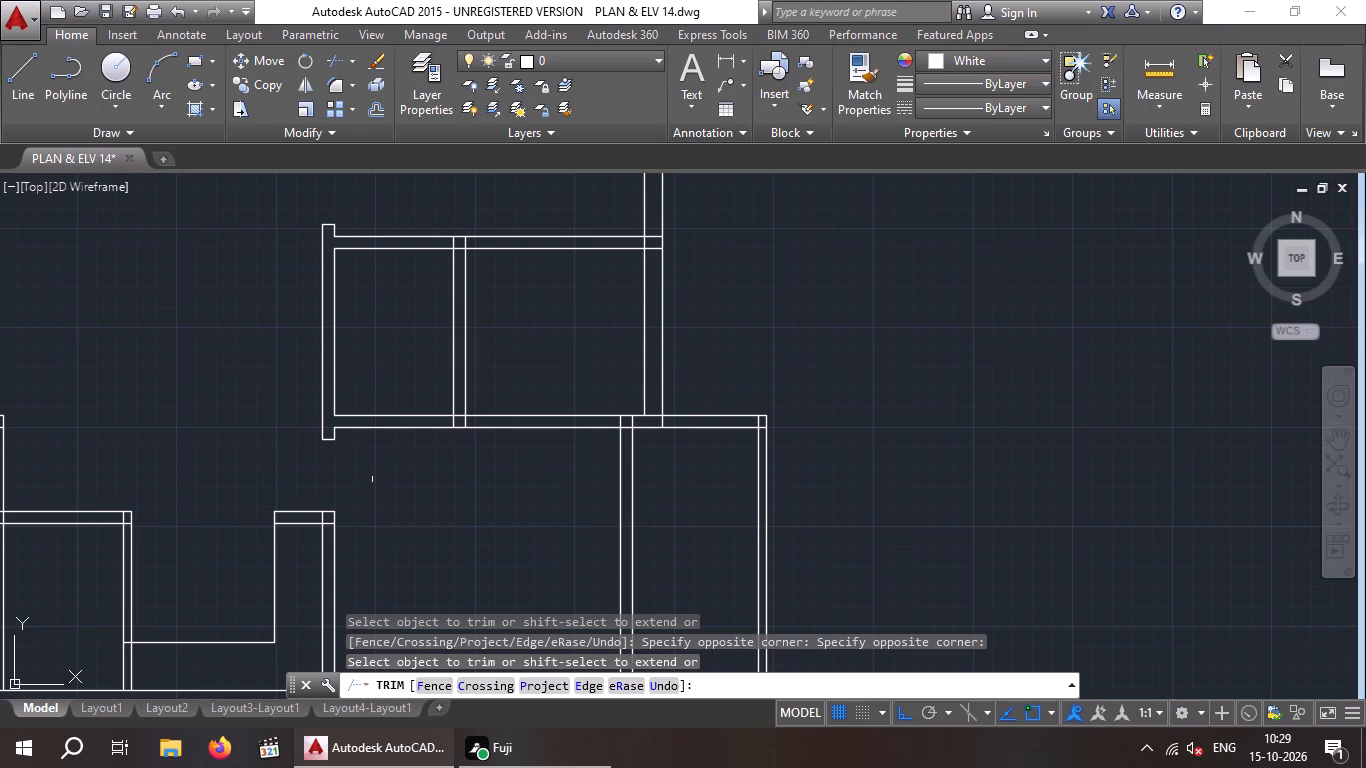
key("Escape")
key("Escape")
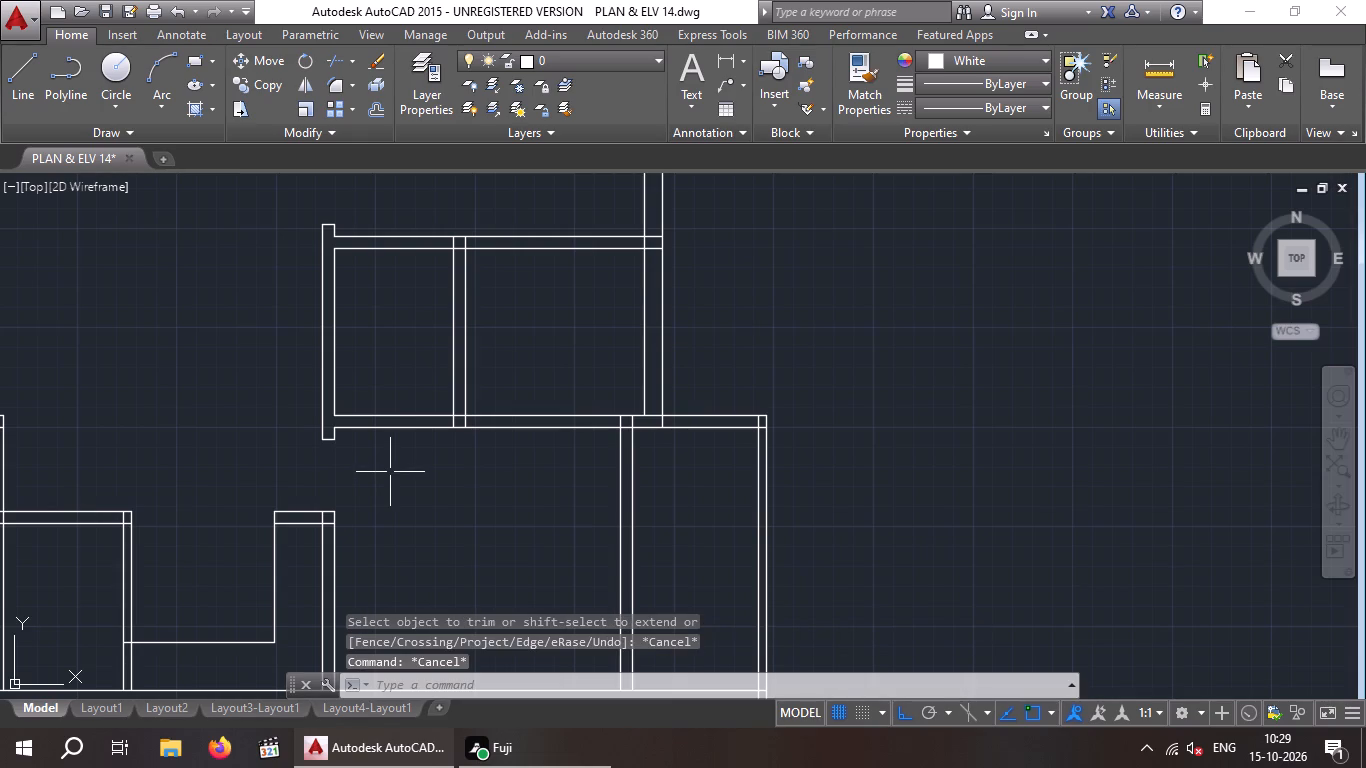
Offset the left line of the partition between the two small rooms 2' to the left.
key("o")
key("Return")
key("2")
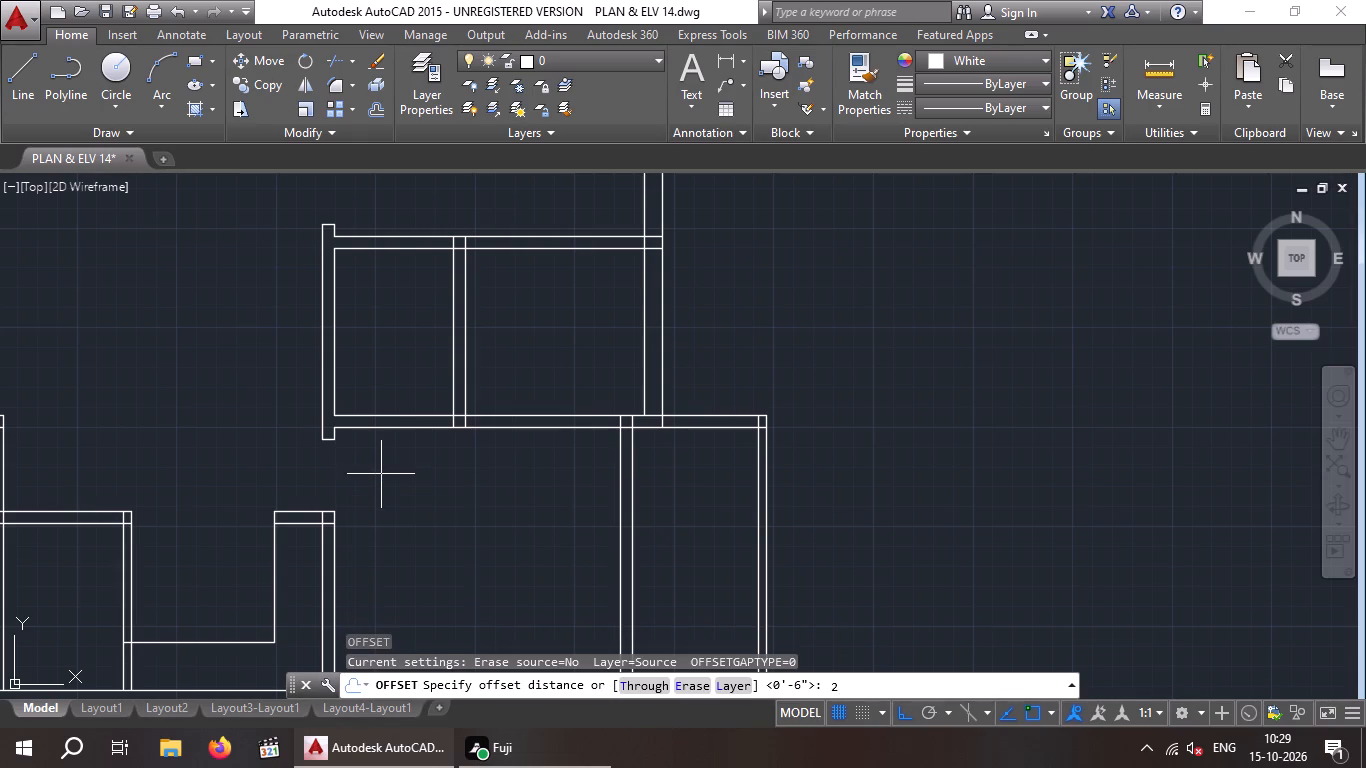
key("apostrophe")
key("Return")
left_click_drag(452, 371, 426, 373)
left_click(396, 378)
key("Escape")
key("Escape")
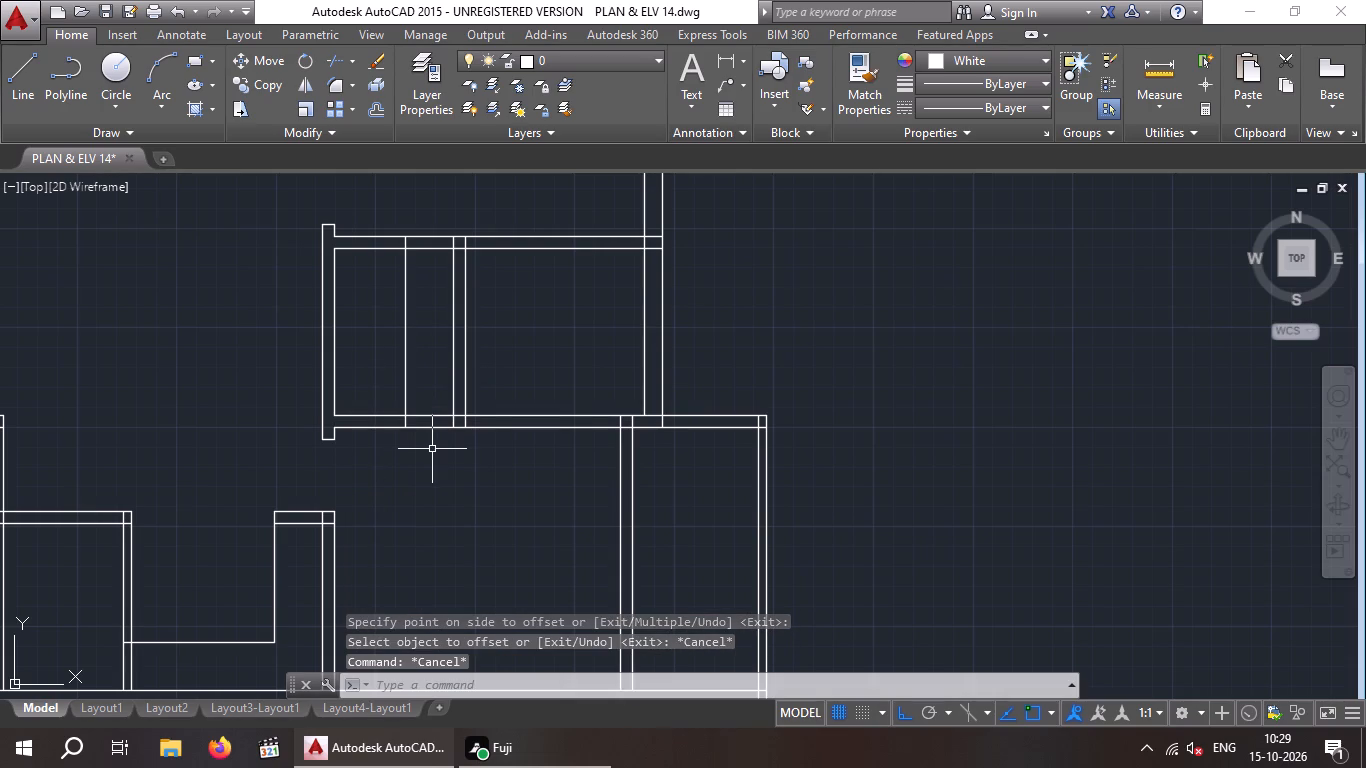
Trim the left small room's bottom wall between the offset line and the partition, and trim the offset line inside the room.
type("TR")
key("space")
key("space")
left_click(432, 455)
left_click(430, 409)
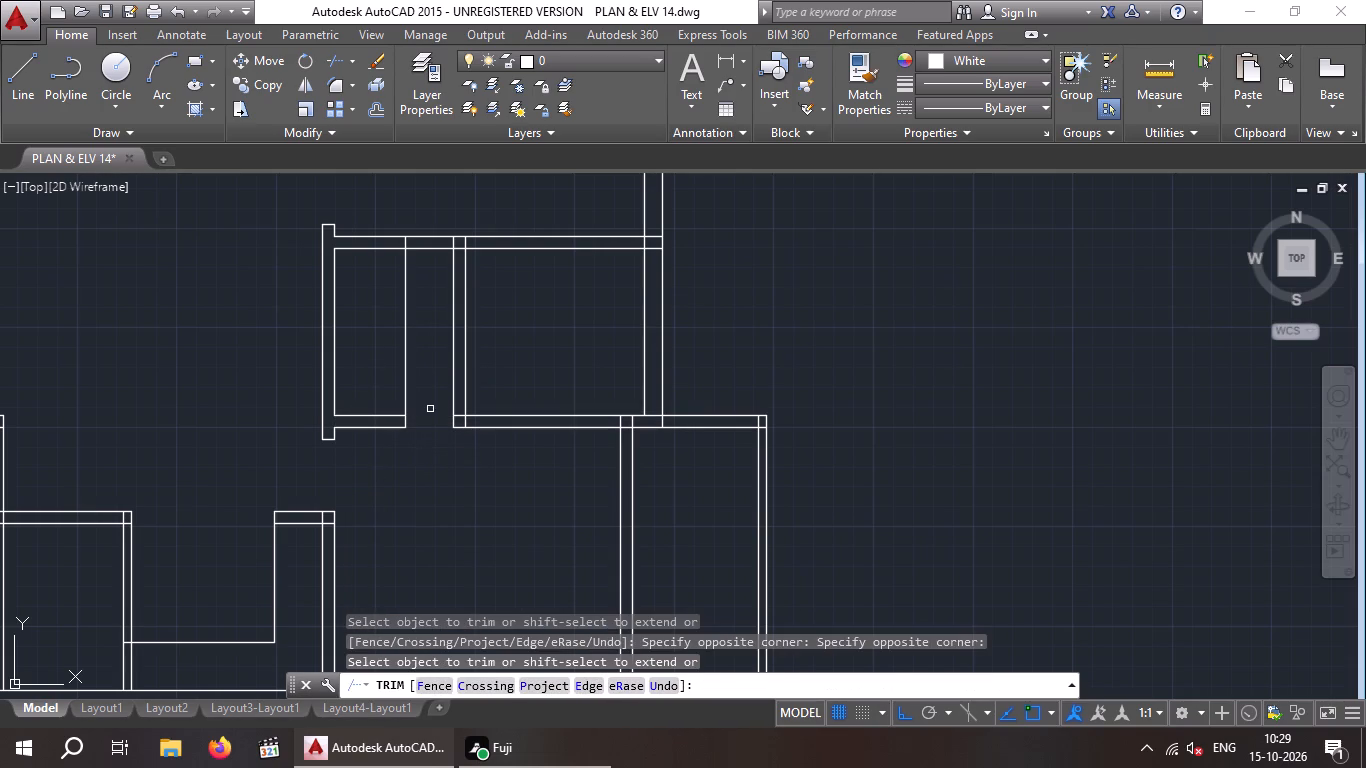
left_click_drag(428, 332, 387, 352)
left_click(380, 353)
Erase the leftover piece of the offset line inside the left small room's top wall.
scroll(455, 354, "up", 2)
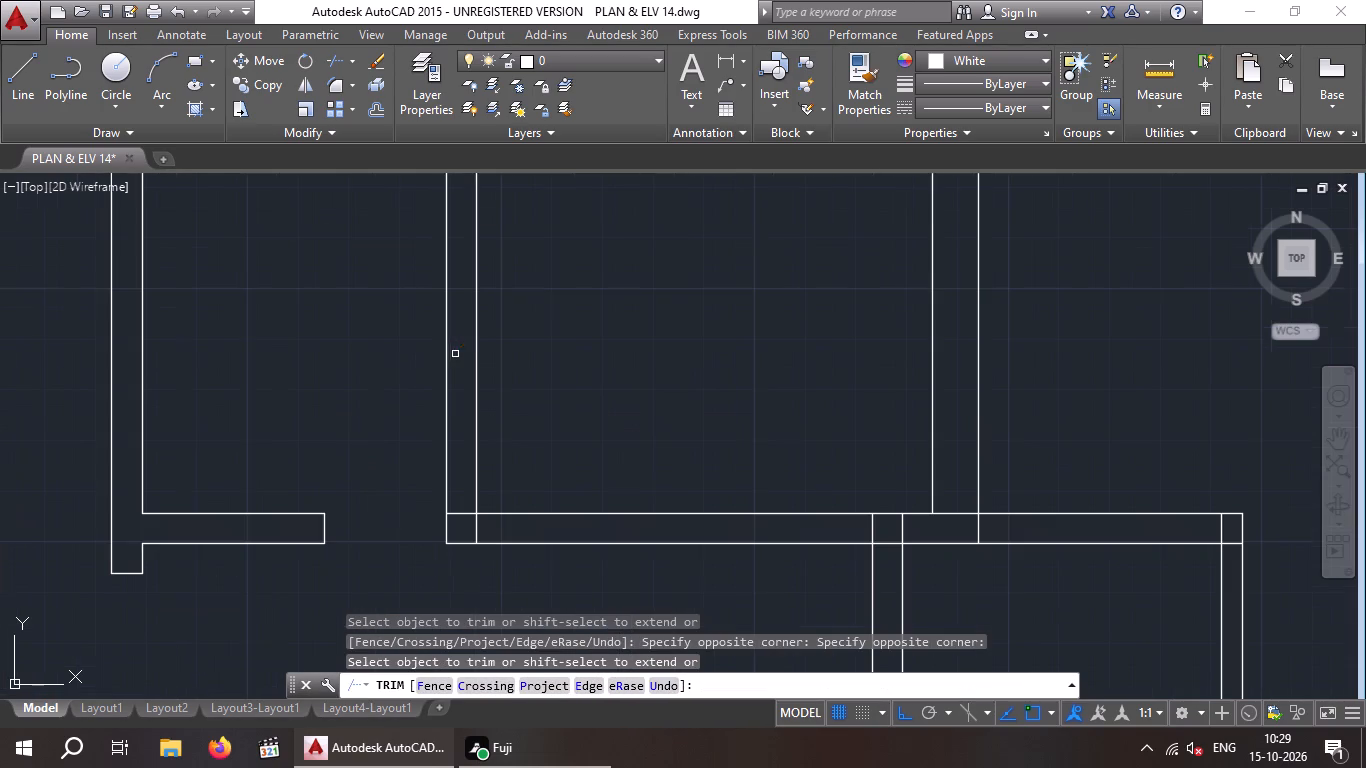
scroll(381, 361, "down", 3)
middle_click_drag(380, 373, 378, 428)
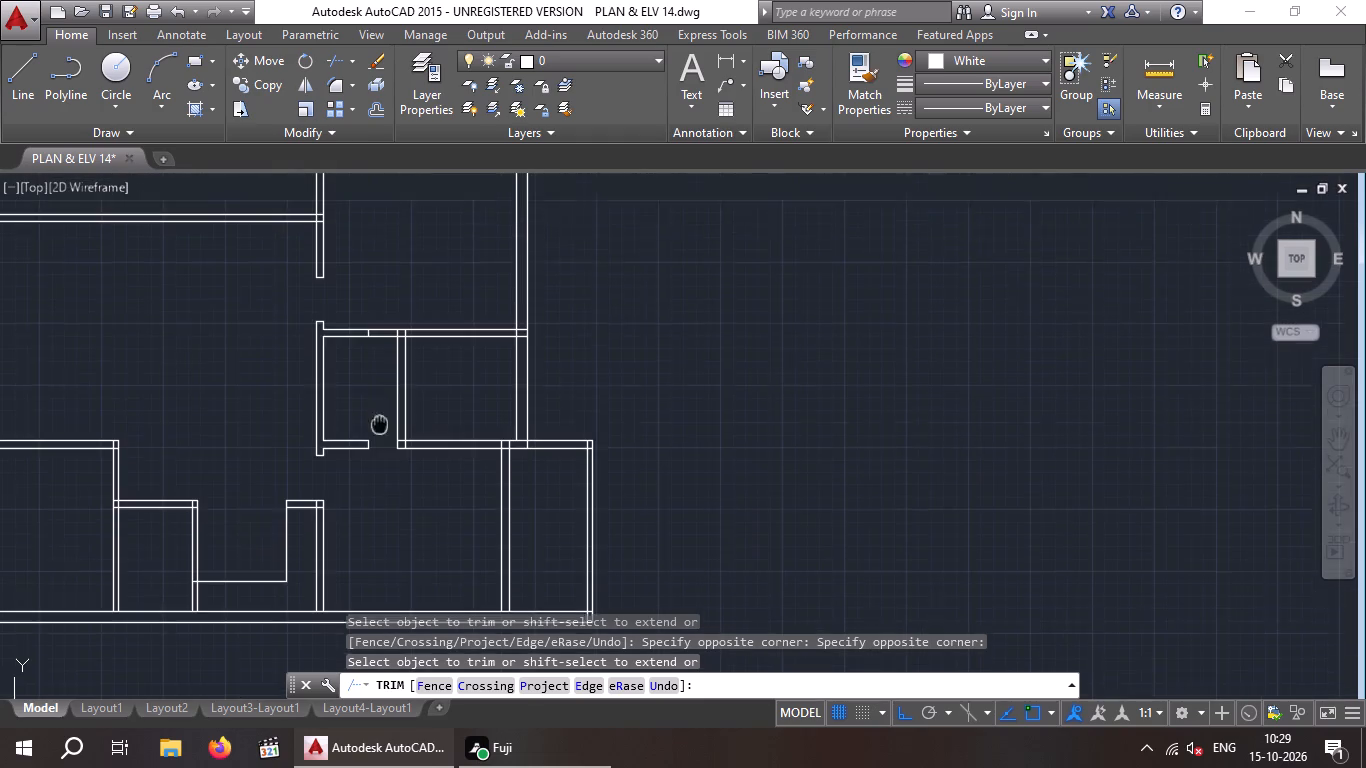
middle_click_drag(378, 428, 377, 497)
key("Escape")
scroll(381, 412, "up", 4)
left_click_drag(358, 427, 324, 428)
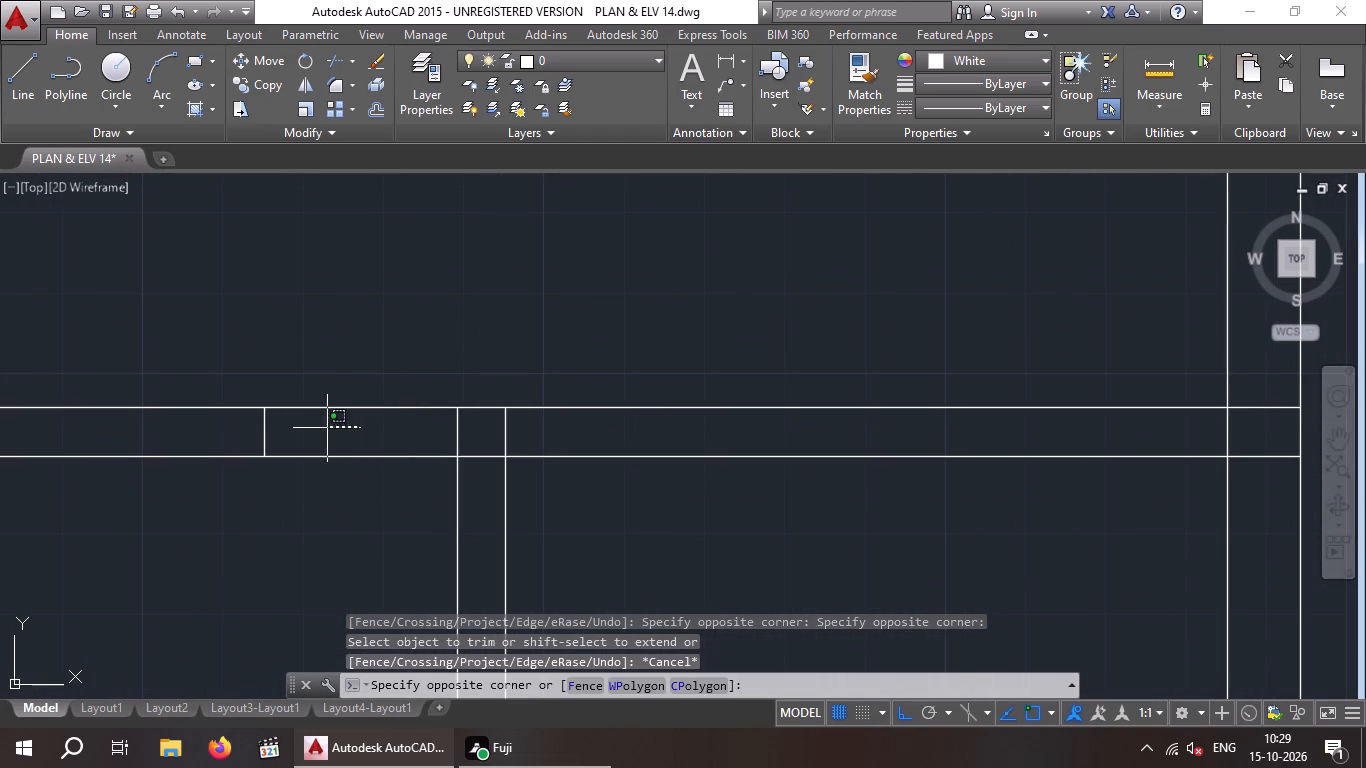
left_click(235, 432)
key("Delete")
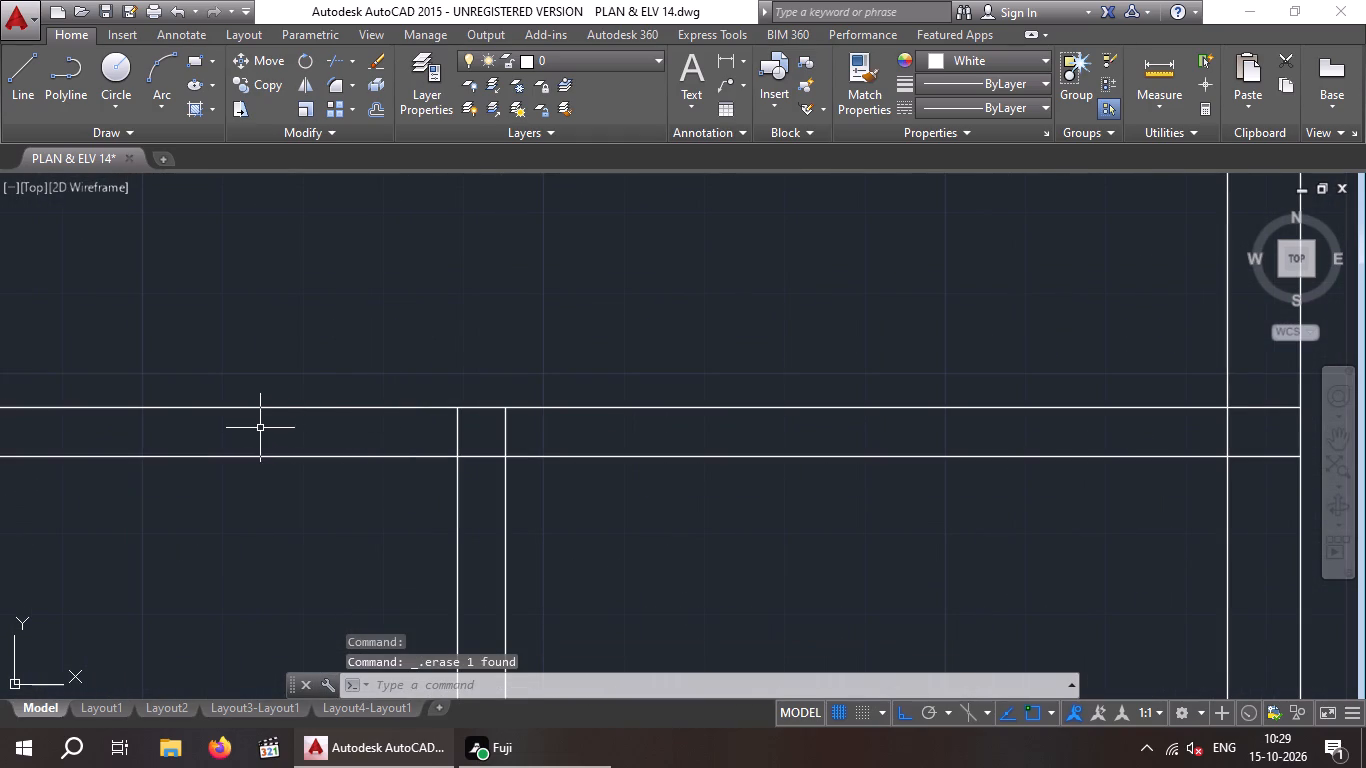
Trim the partition lines inside the small rooms' top wall and the wall's lower line between the partition lines.
key("Escape")
key("Escape")
key("t")
type("R")
key("space")
key("space")
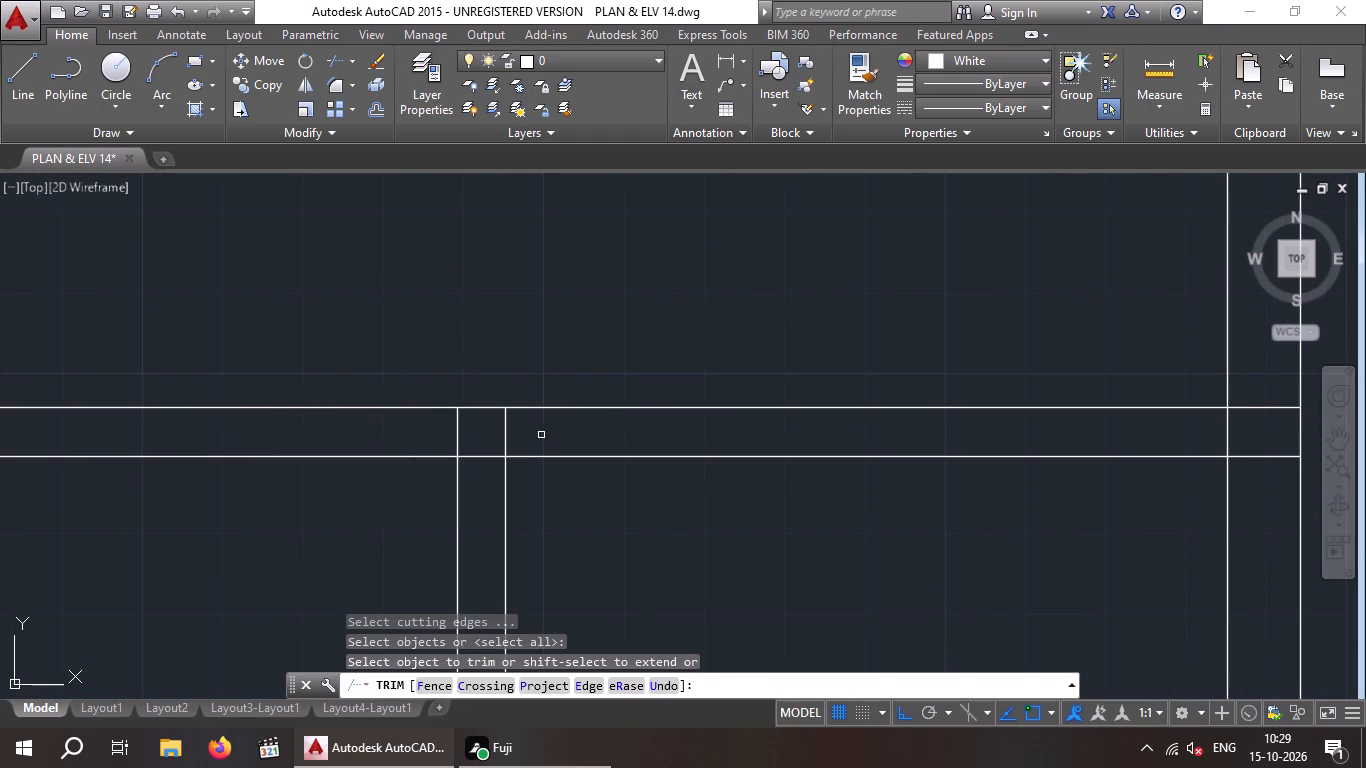
left_click(547, 432)
left_click(376, 426)
left_click_drag(489, 436, 482, 461)
left_click(484, 475)
scroll(471, 466, "down", 3)
middle_click_drag(549, 506, 498, 446)
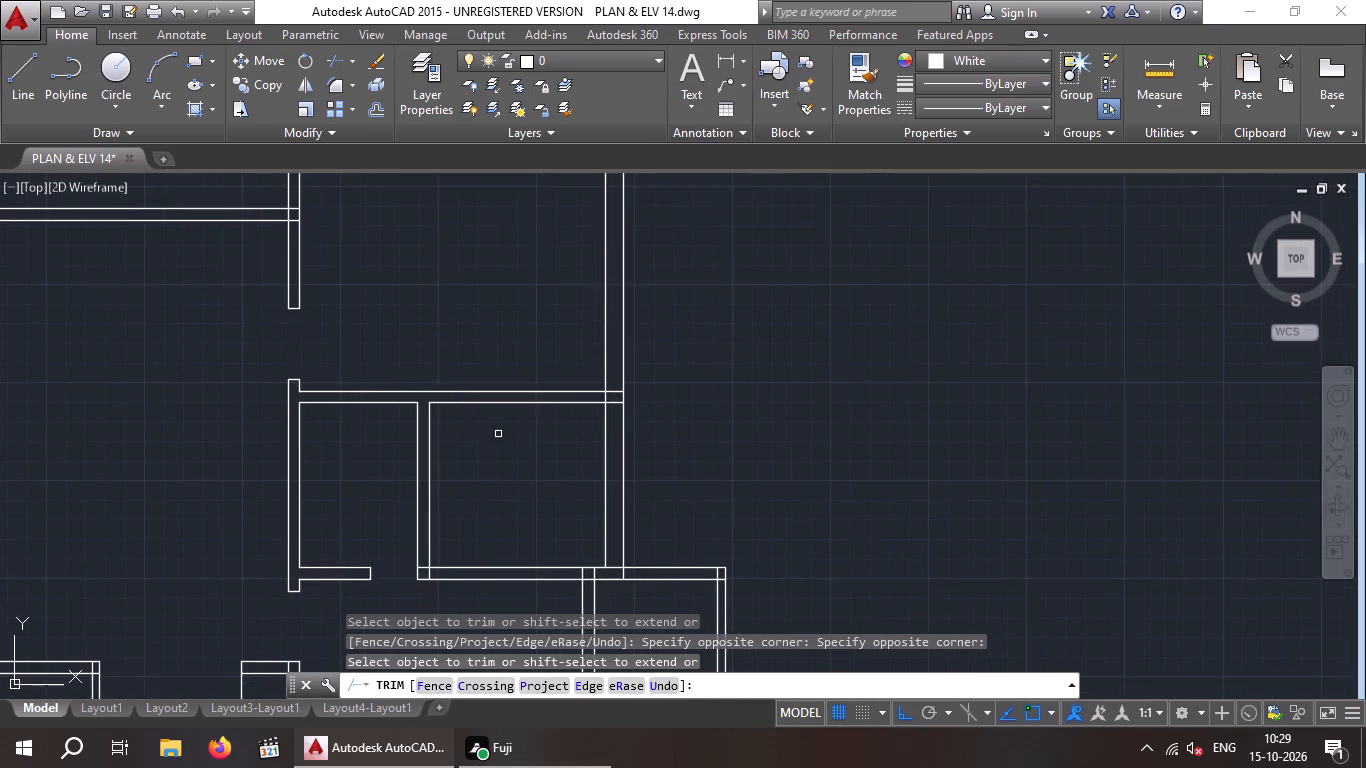
scroll(507, 443, "down", 1)
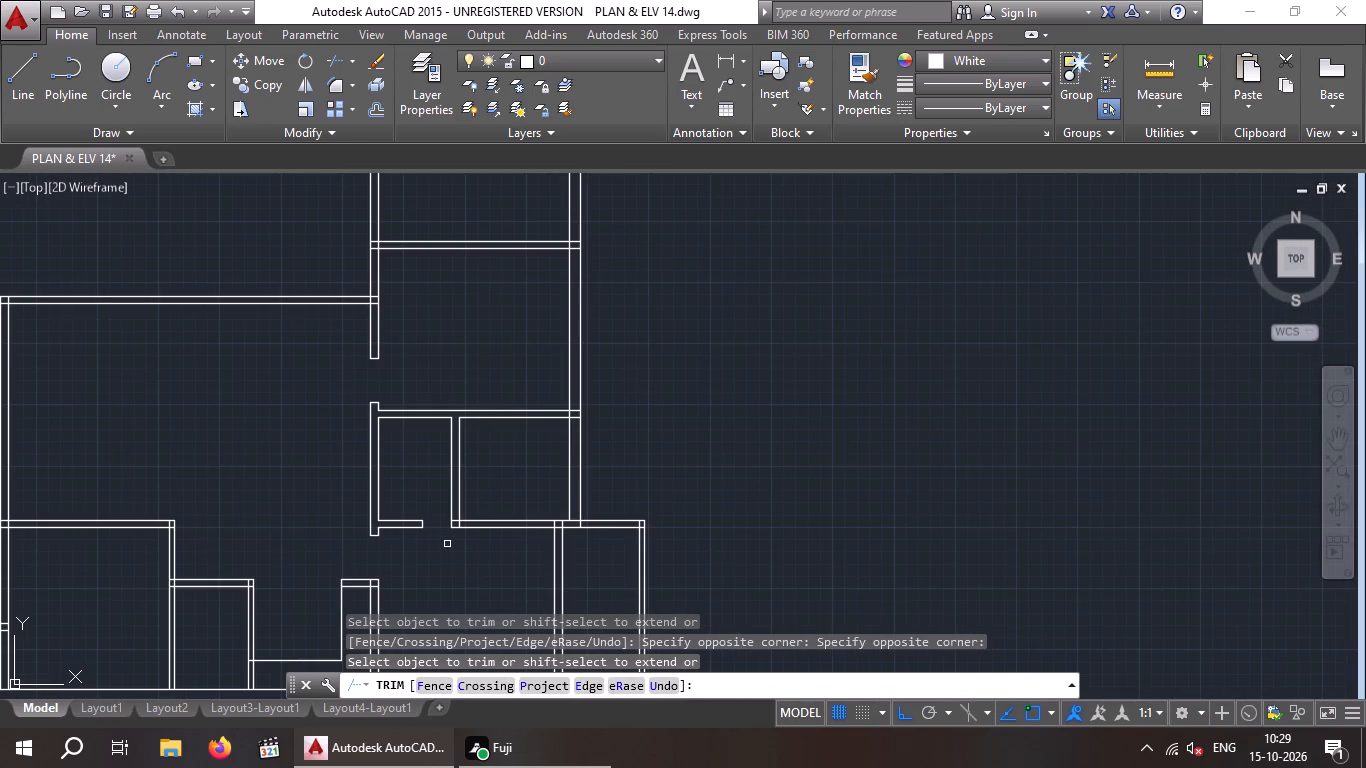
key("Escape")
key("Escape")
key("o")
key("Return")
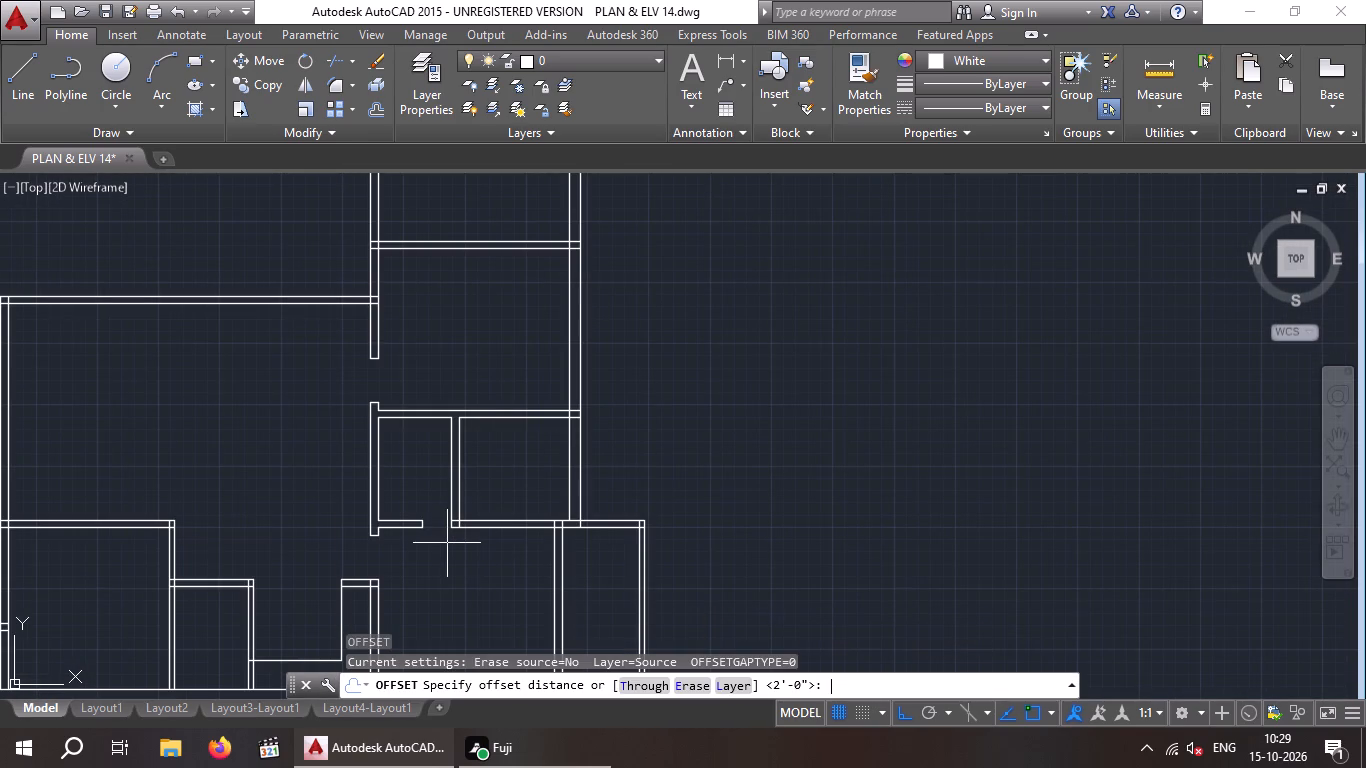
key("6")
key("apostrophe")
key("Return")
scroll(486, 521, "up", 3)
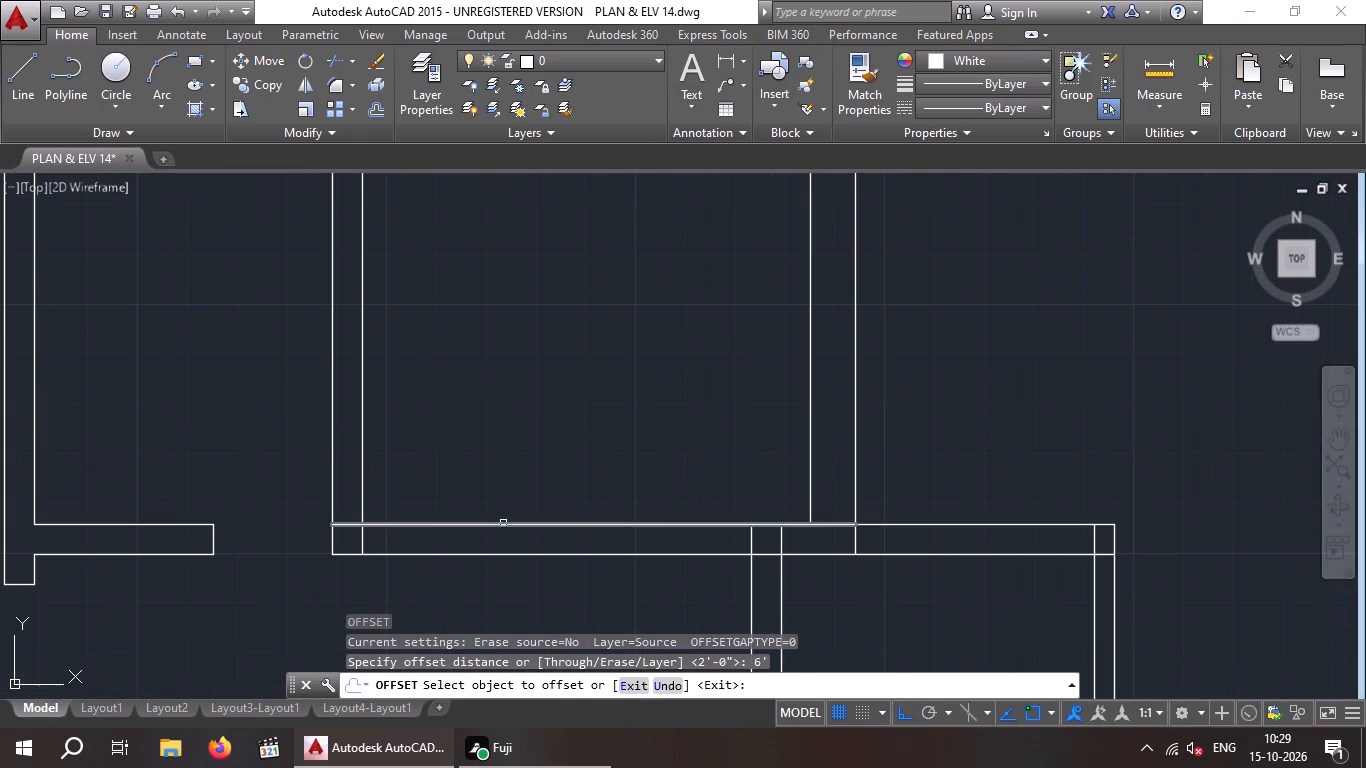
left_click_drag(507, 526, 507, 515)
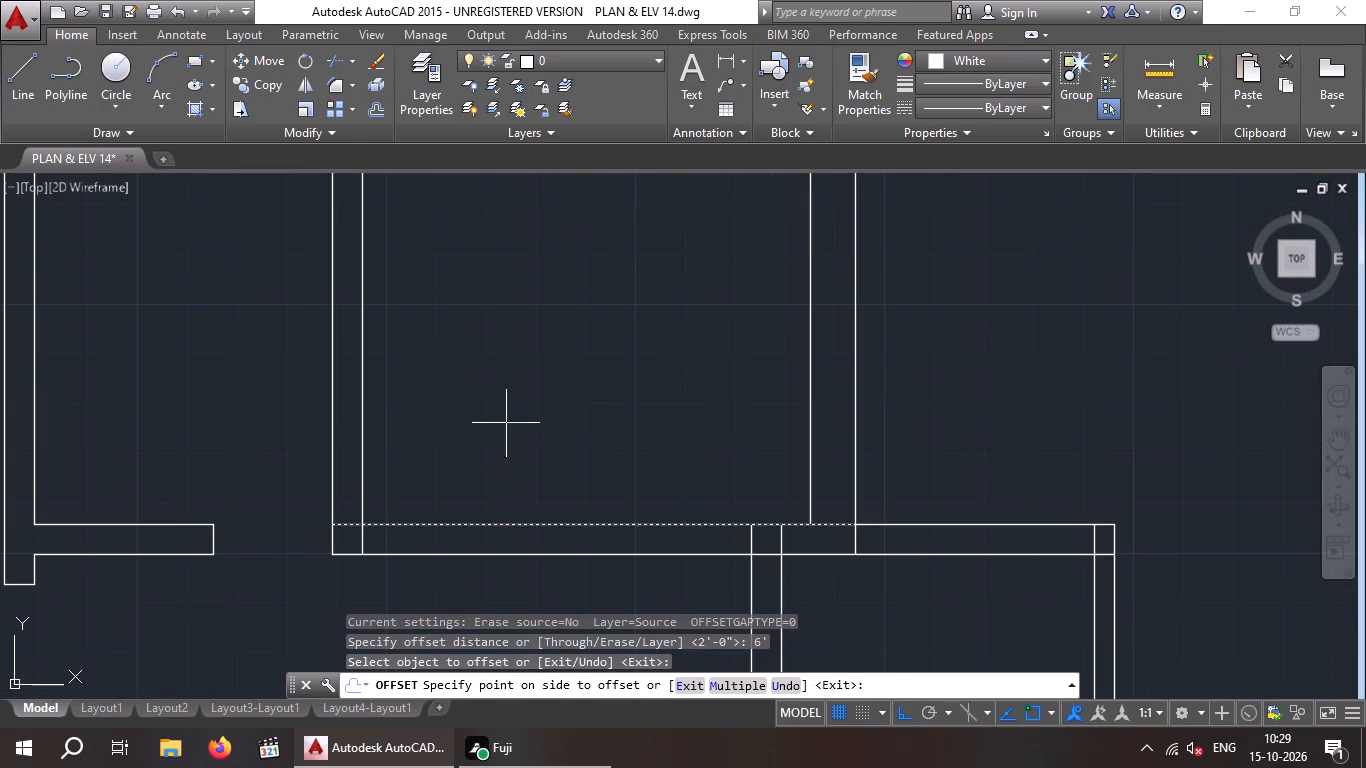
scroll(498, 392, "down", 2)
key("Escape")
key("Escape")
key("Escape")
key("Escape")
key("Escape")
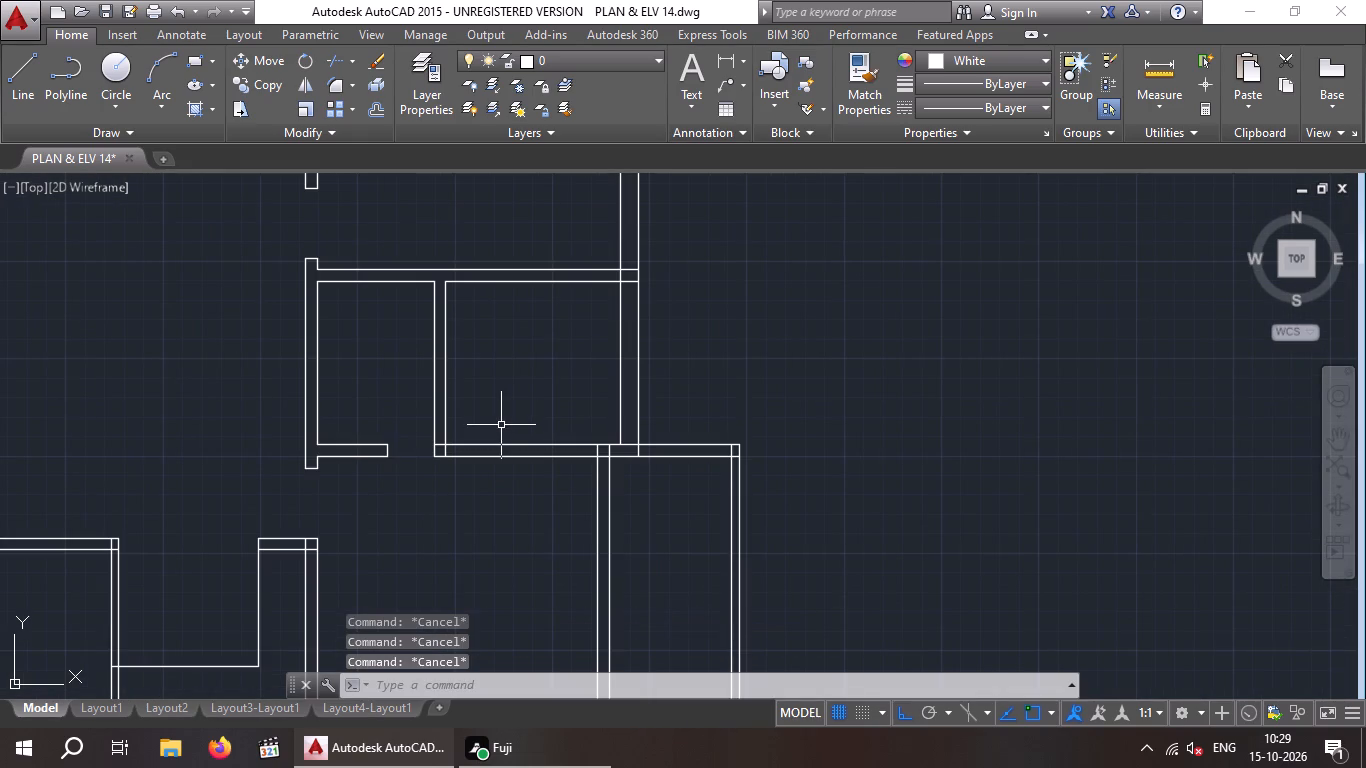
Offset the upper line of the right small room's bottom wall 6" upward.
key("o")
key("Return")
key("2")
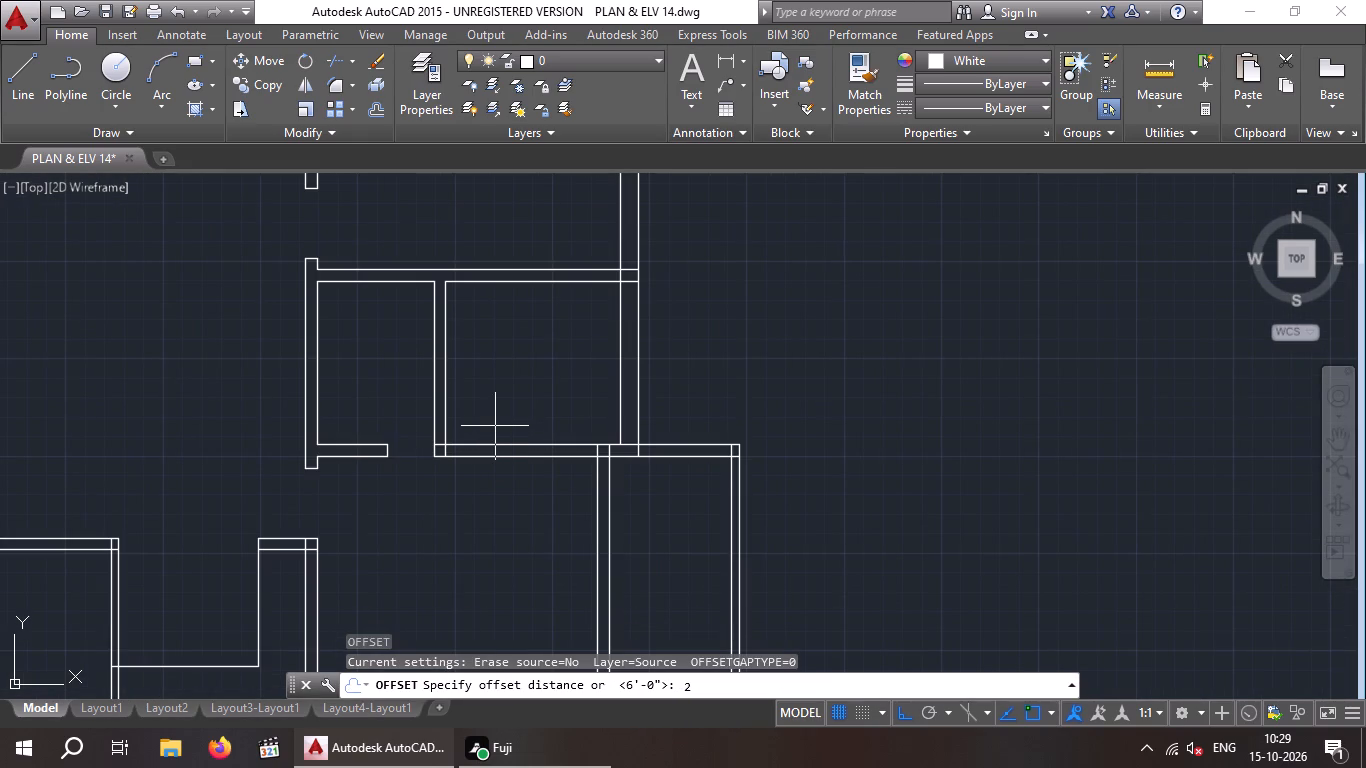
key("BackSpace")
key("6")
key("shift+quotedbl")
key("Return")
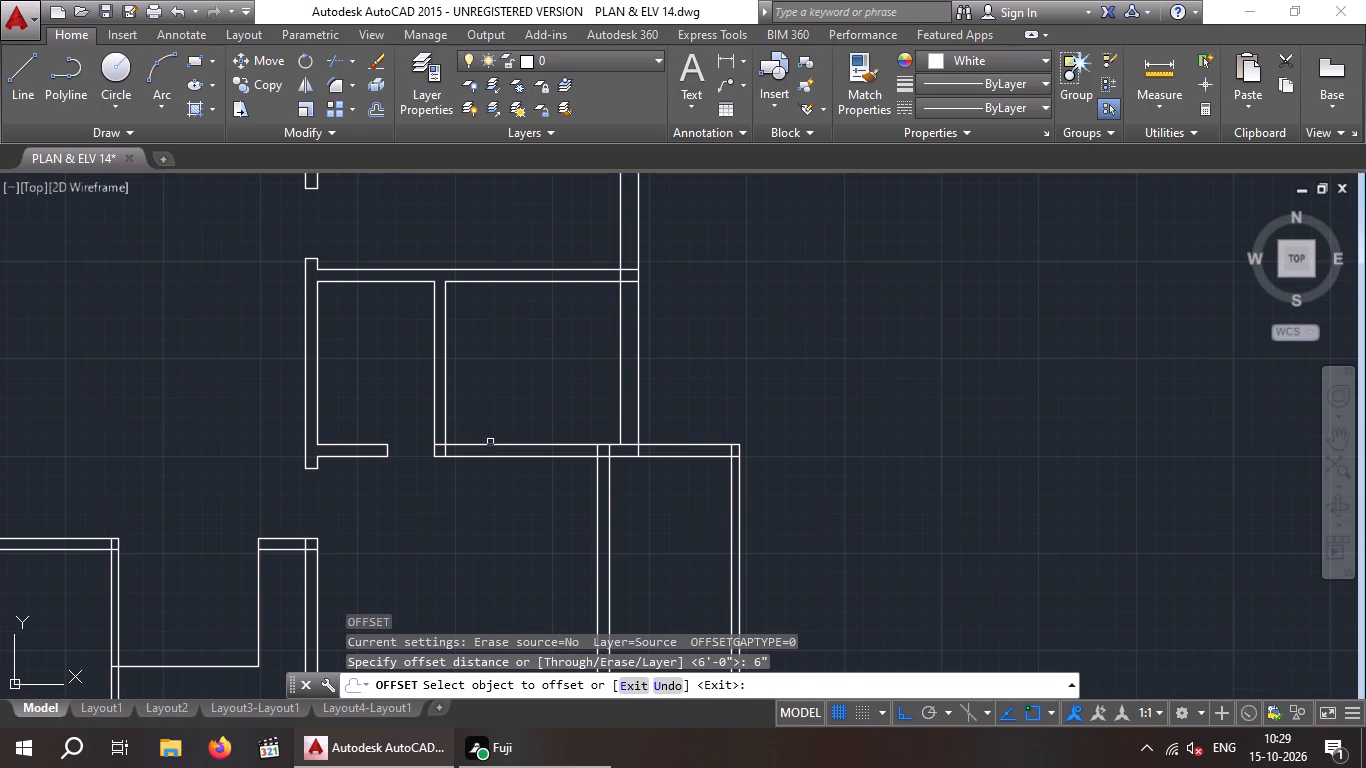
left_click_drag(490, 444, 487, 428)
left_click(492, 393)
scroll(493, 393, "down", 1)
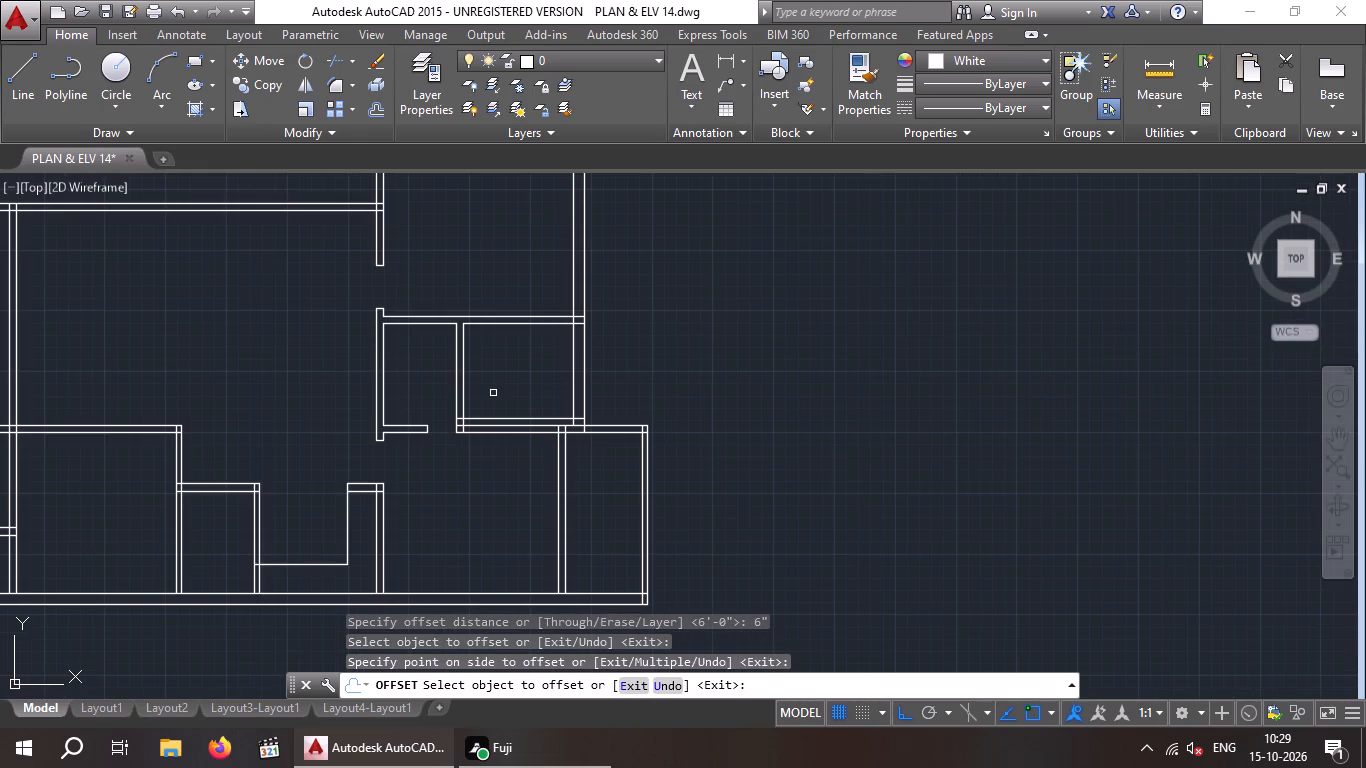
key("Escape")
key("Escape")
Trim the 6" offset line across the right small room and its outer wall, keeping the short jamb across the partition.
scroll(508, 418, "up", 2)
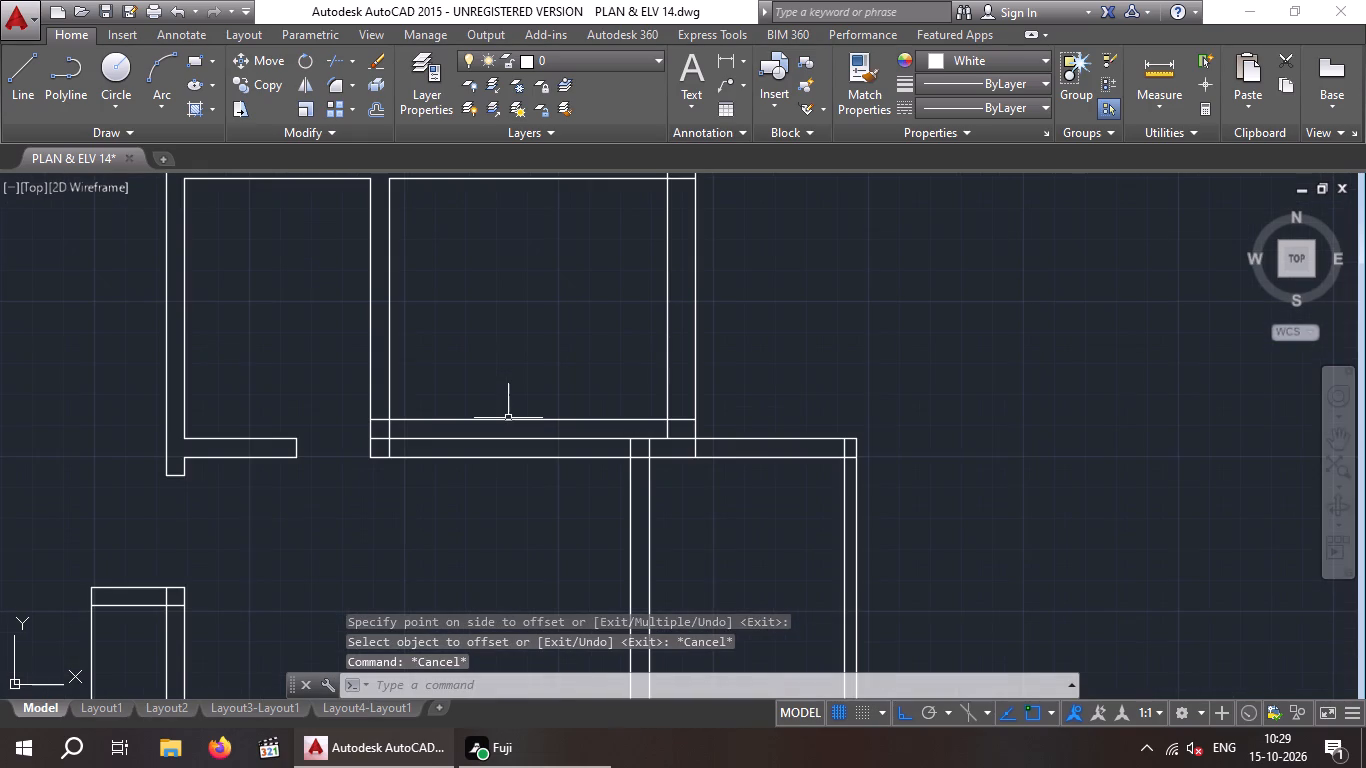
key("t")
key("r")
key("space")
key("space")
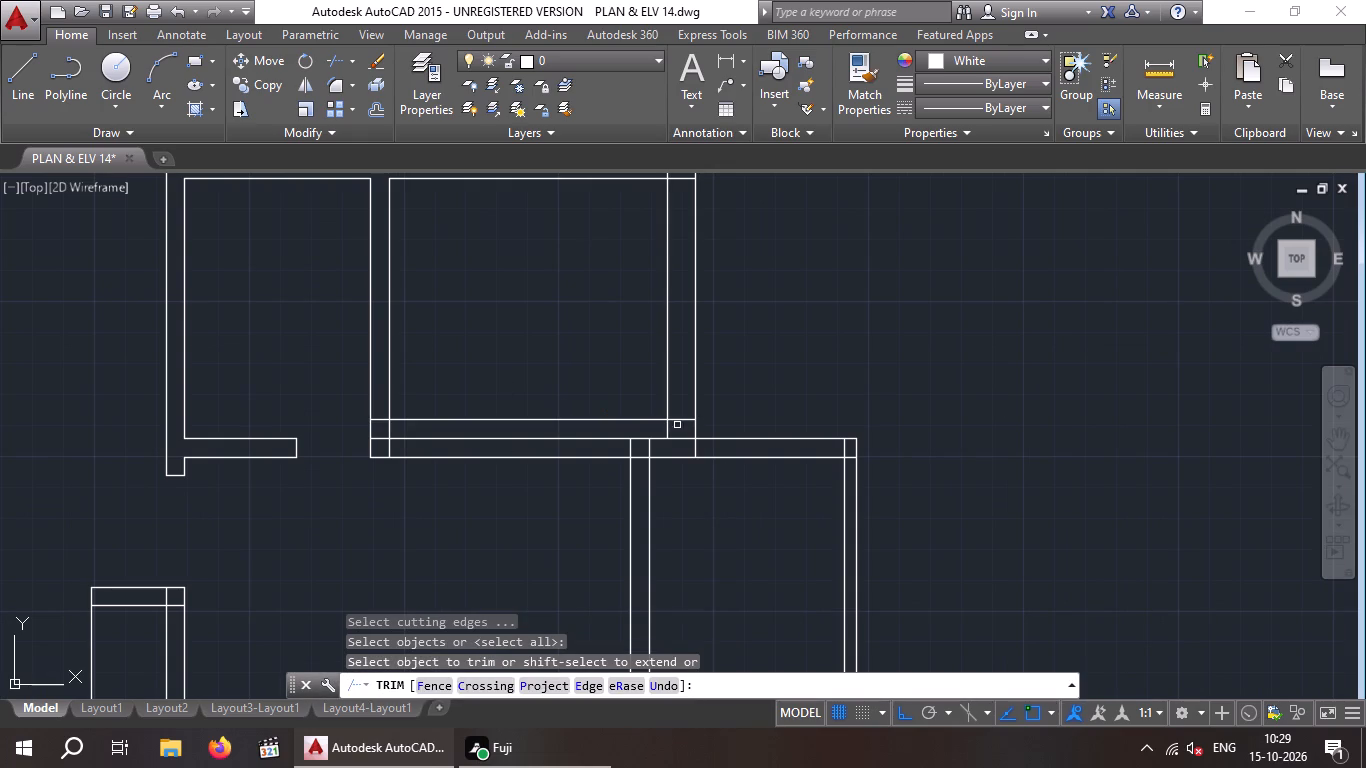
left_click(680, 419)
left_click(565, 420)
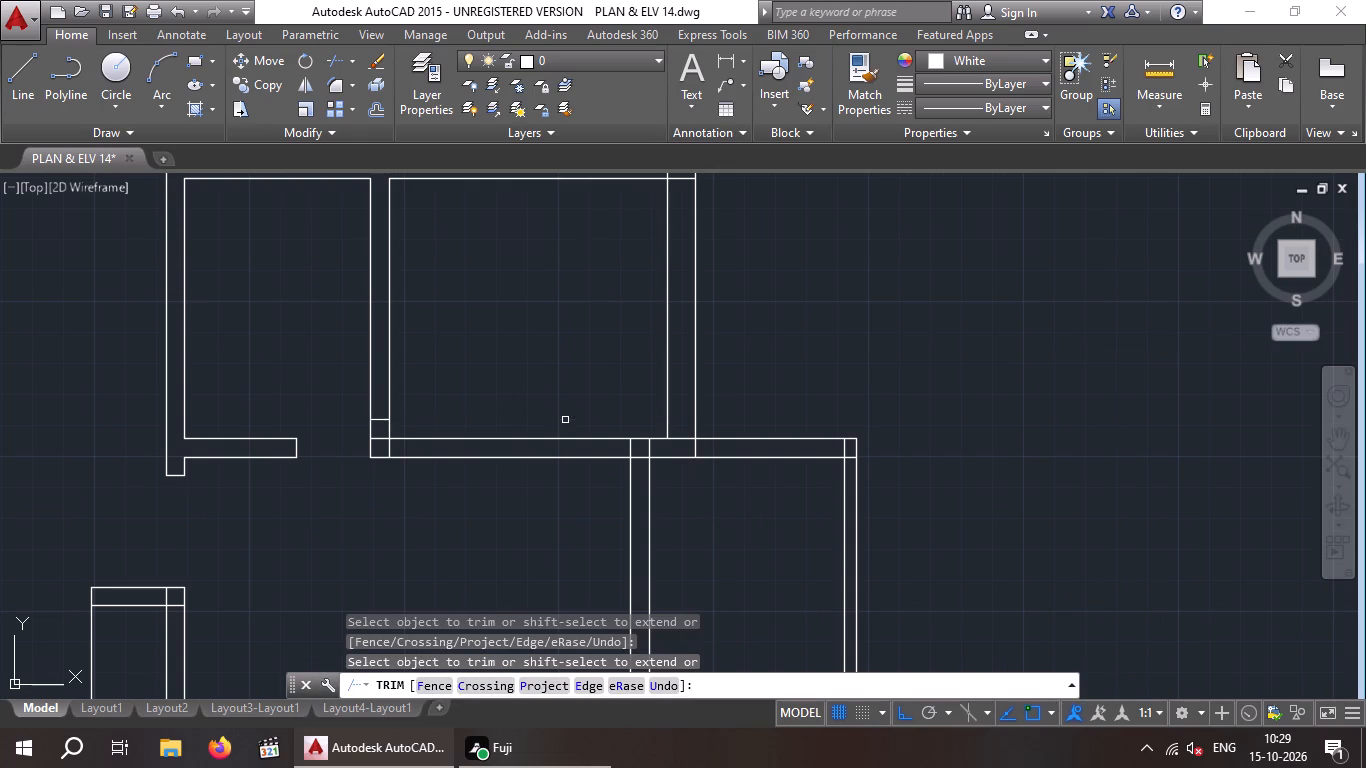
key("Escape")
key("Escape")
Offset the short jamb line across the small rooms' partition 2' upward.
key("o")
key("Return")
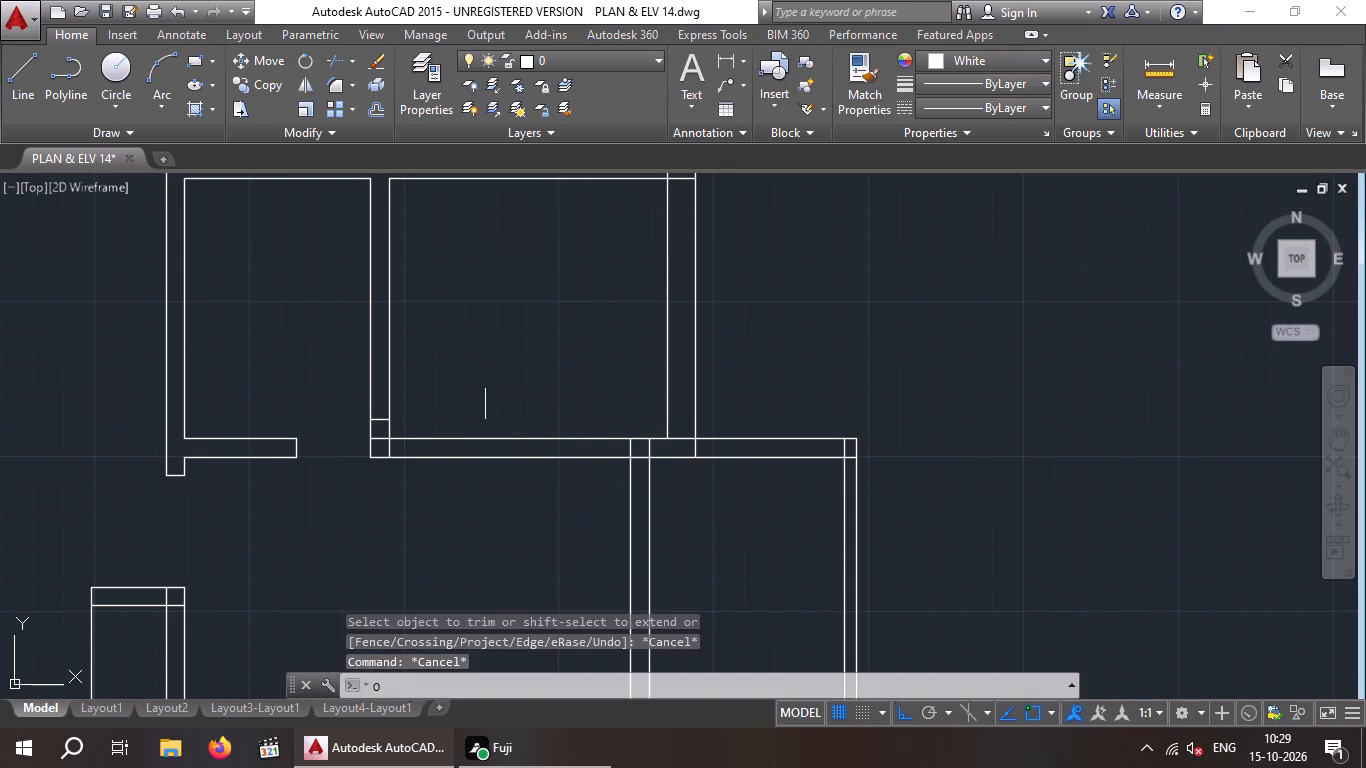
key("2")
key("apostrophe")
key("Return")
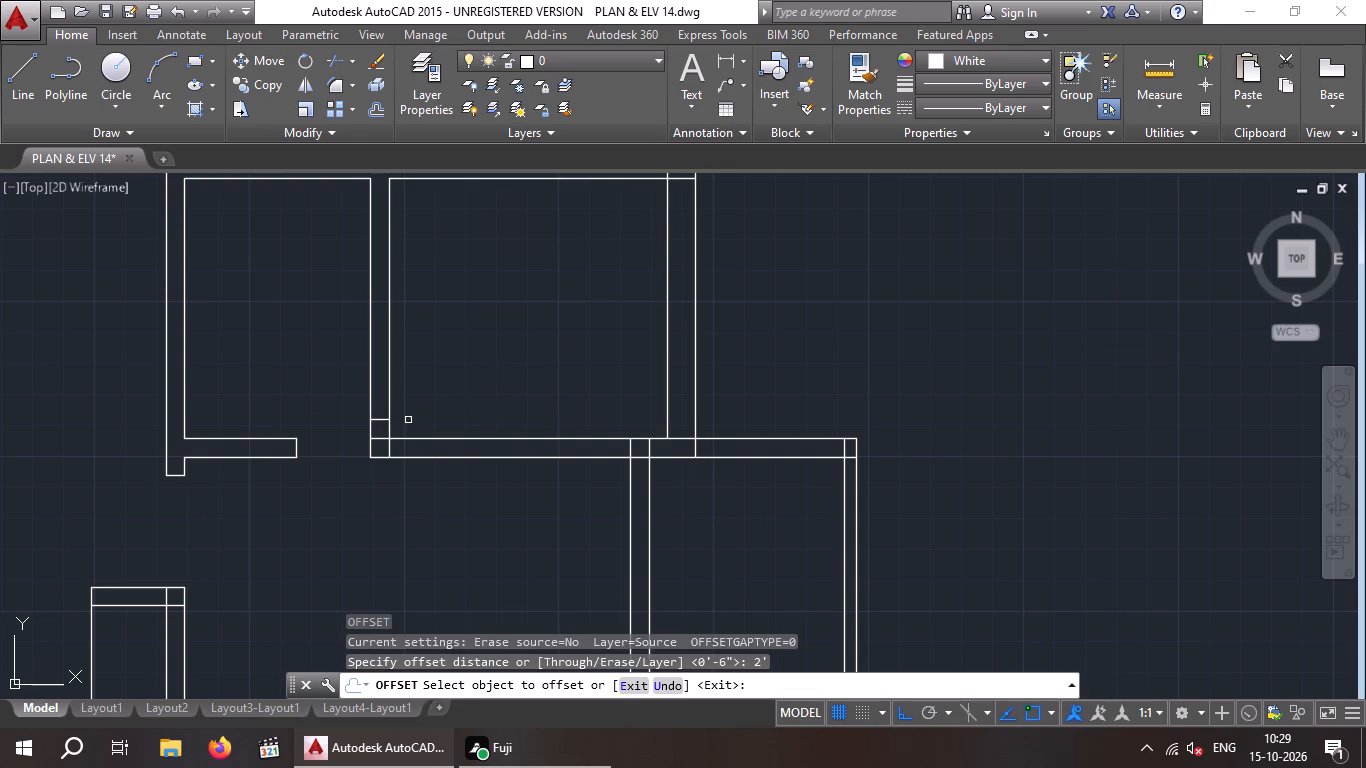
scroll(361, 424, "up", 2)
left_click(409, 411)
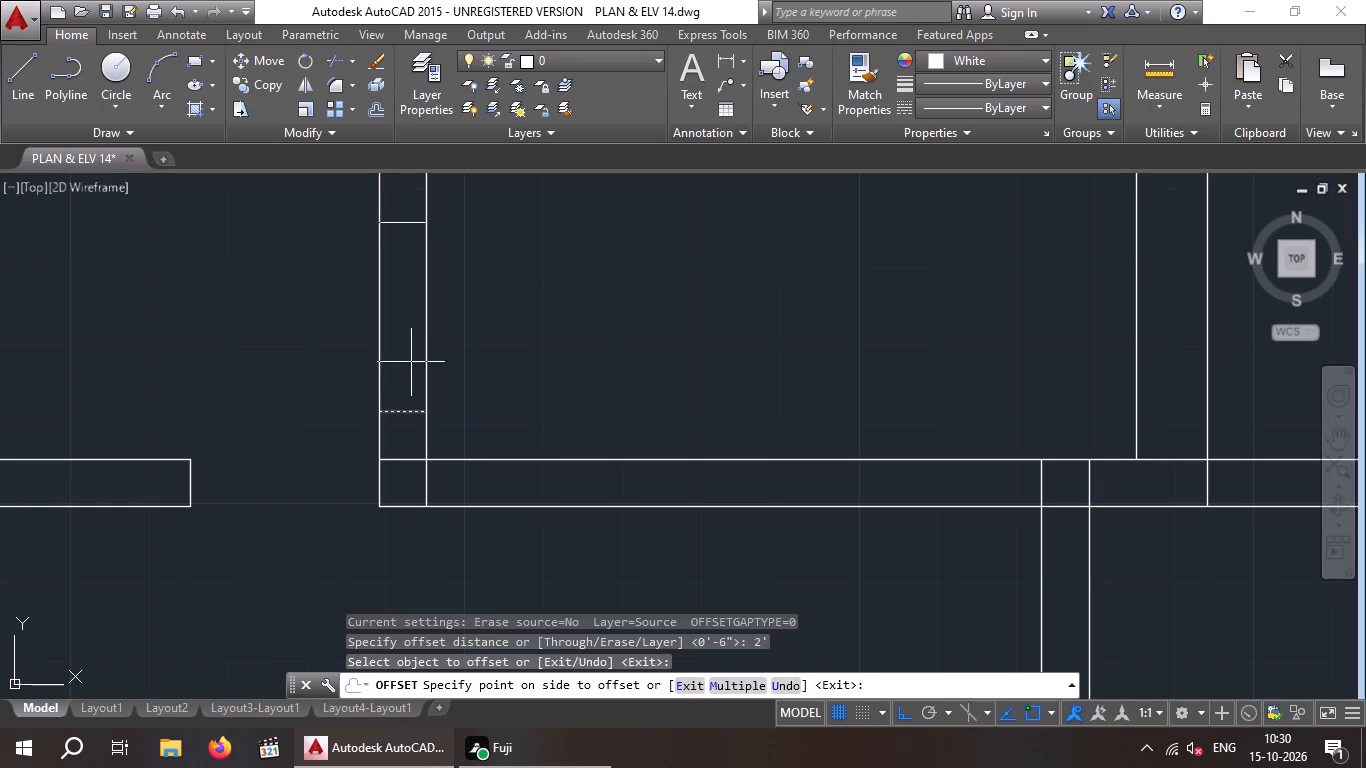
left_click(411, 347)
key("Escape")
key("Escape")
Trim both partition lines between the two jambs to open the 2' doorway between the small rooms.
key("t")
key("r")
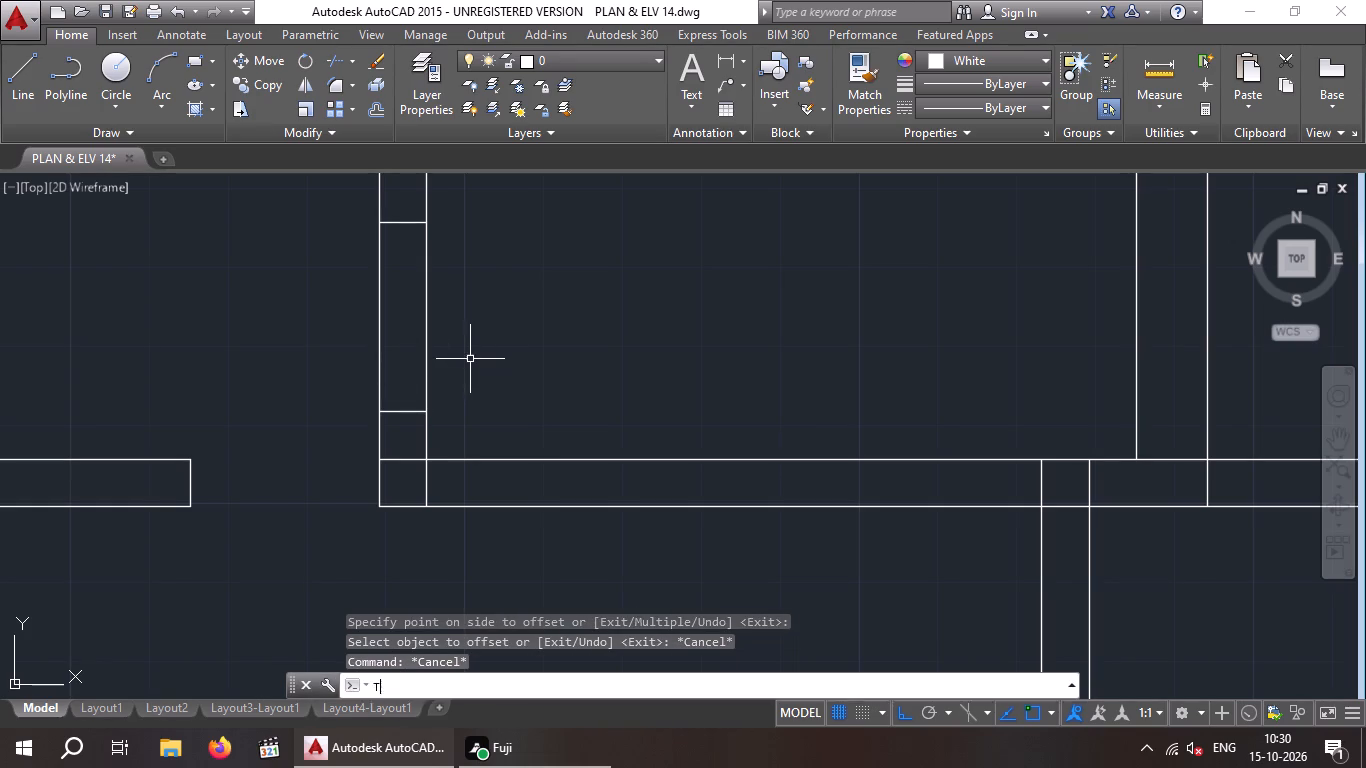
key("space")
key("space")
left_click_drag(525, 343, 434, 348)
left_click(345, 348)
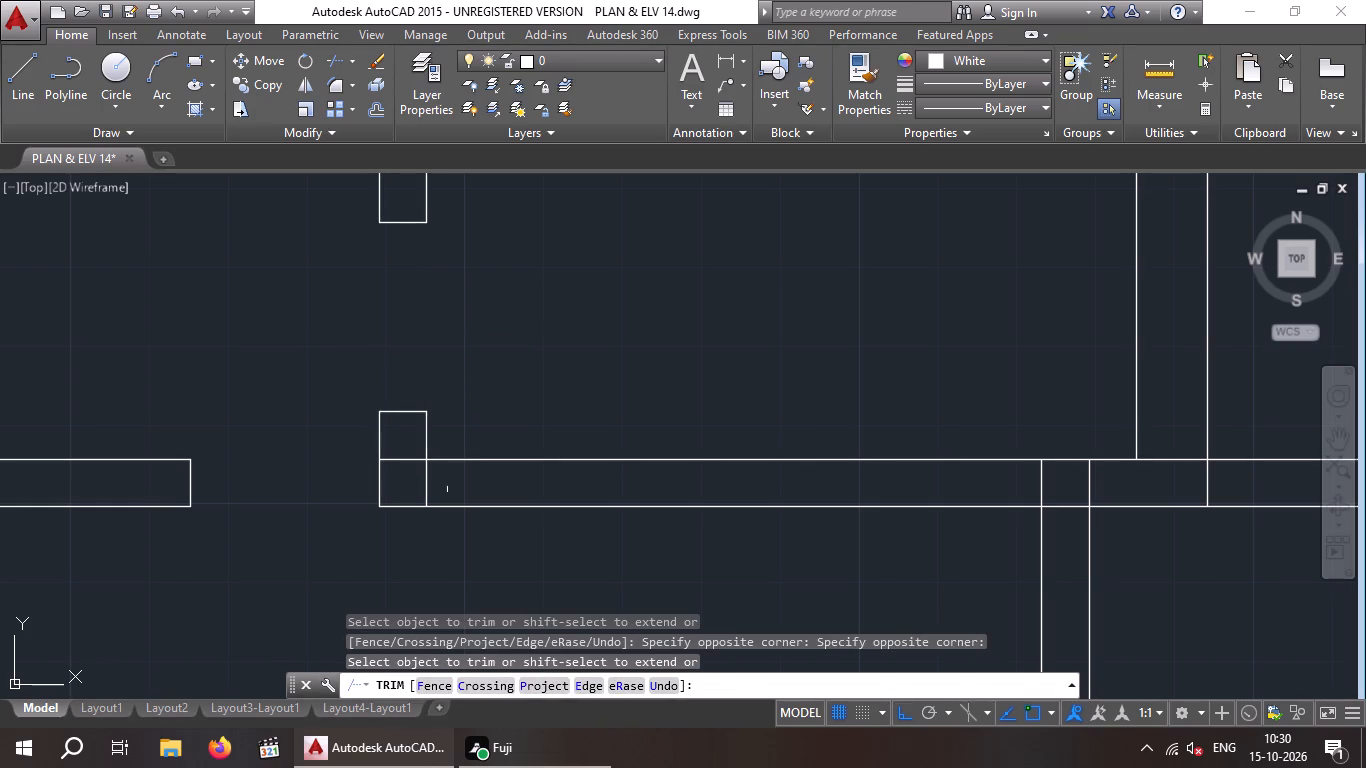
Trim the overlapping lines where the partition's lower stub meets the right small room's bottom wall.
left_click_drag(460, 486, 443, 492)
left_click(404, 494)
left_click_drag(404, 492, 398, 482)
left_click_drag(408, 488, 400, 464)
left_click(396, 438)
scroll(397, 448, "down", 3)
middle_click(427, 507)
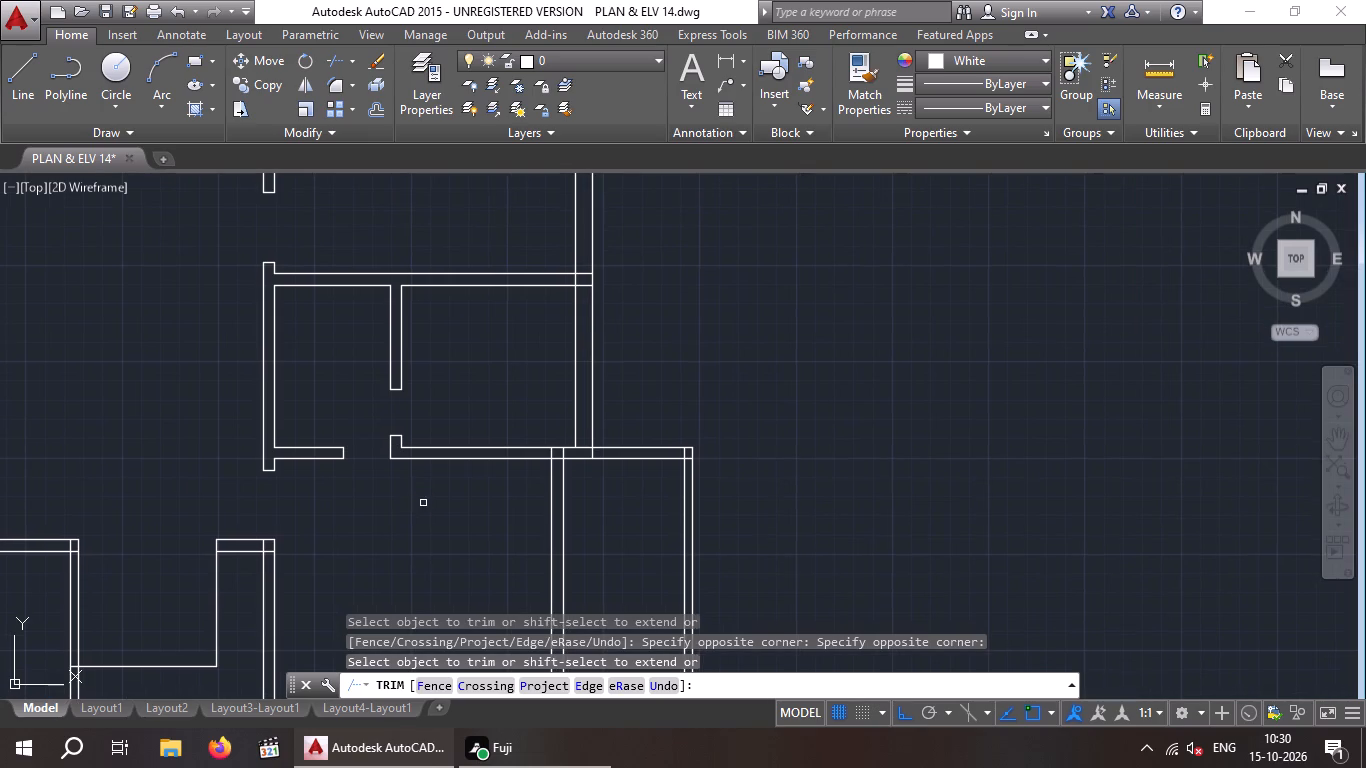
scroll(423, 511, "down", 1)
middle_click_drag(412, 518, 448, 479)
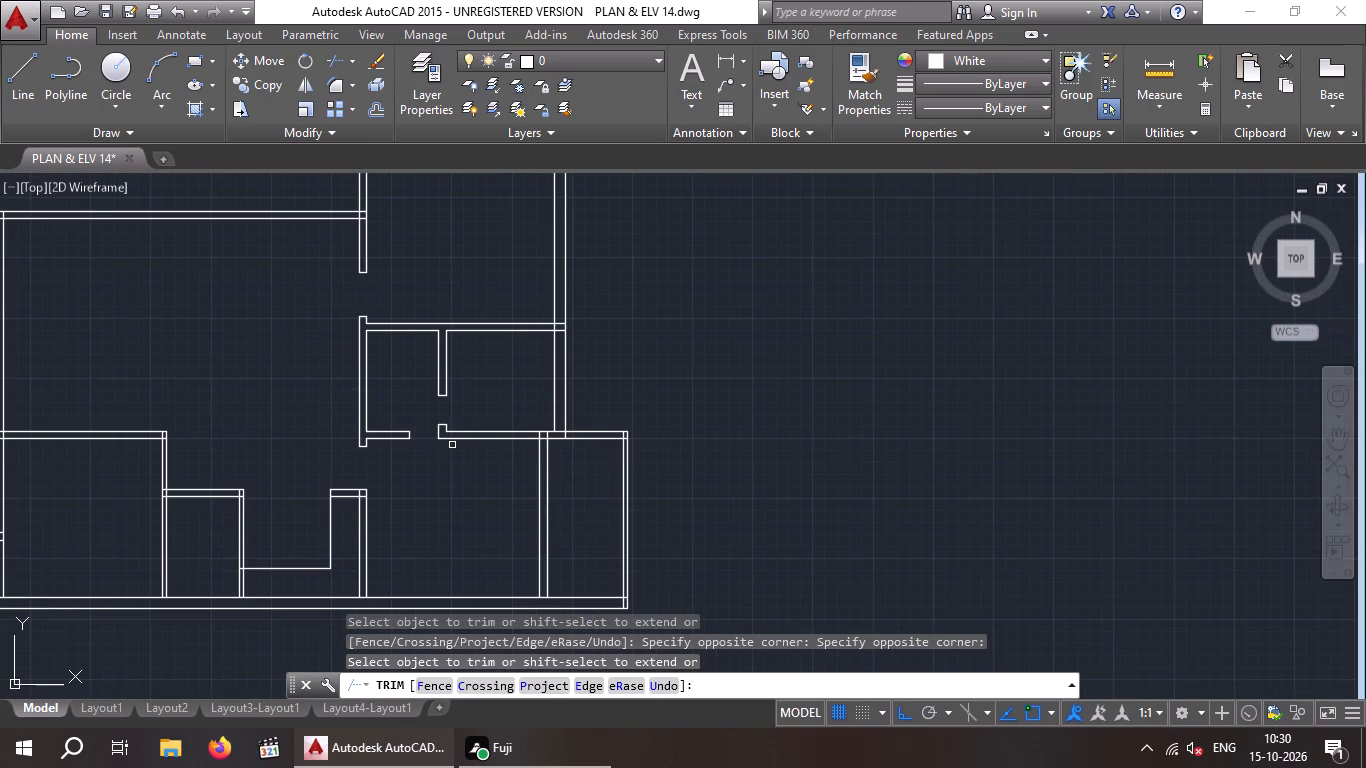
key("Escape")
key("Escape")
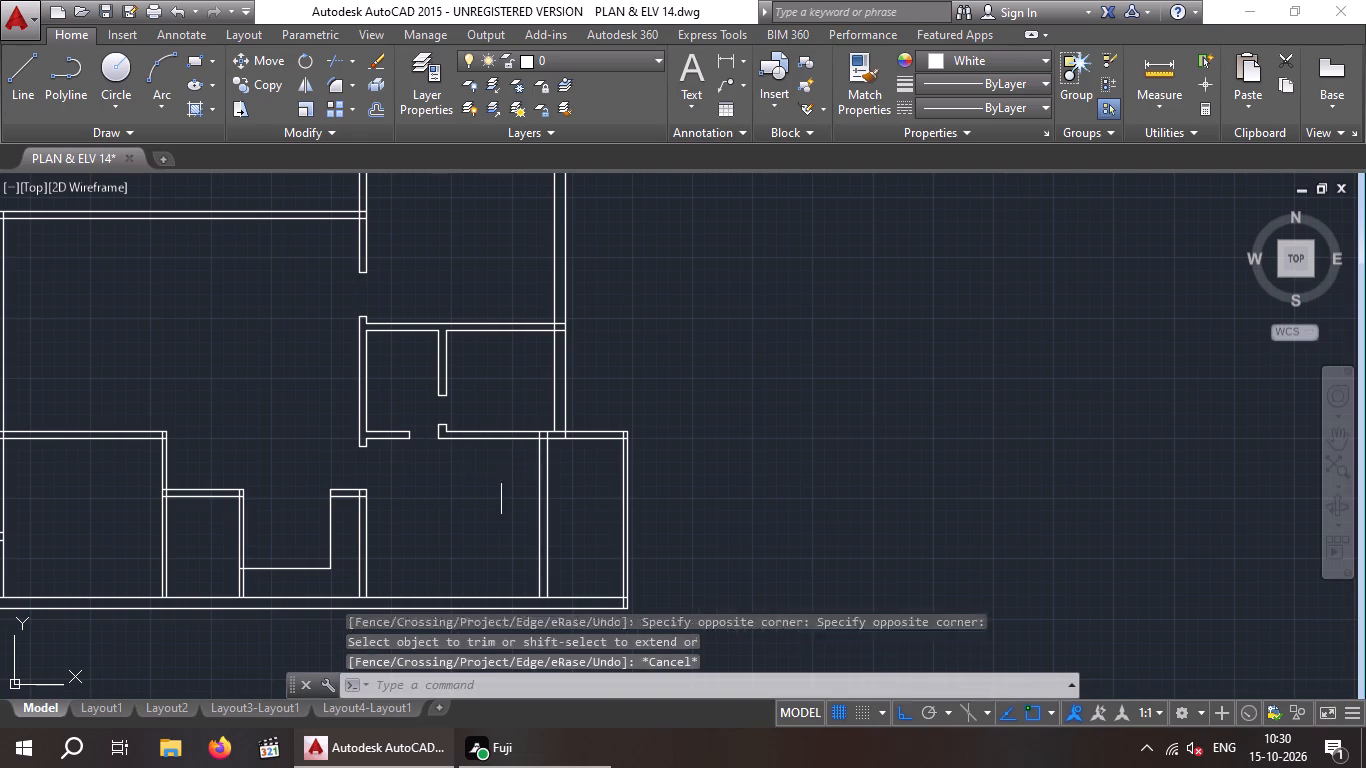
Offset the lower line of the right small room's bottom wall 4" downward, into the narrow room below.
key("o")
key("Return")
key("4")
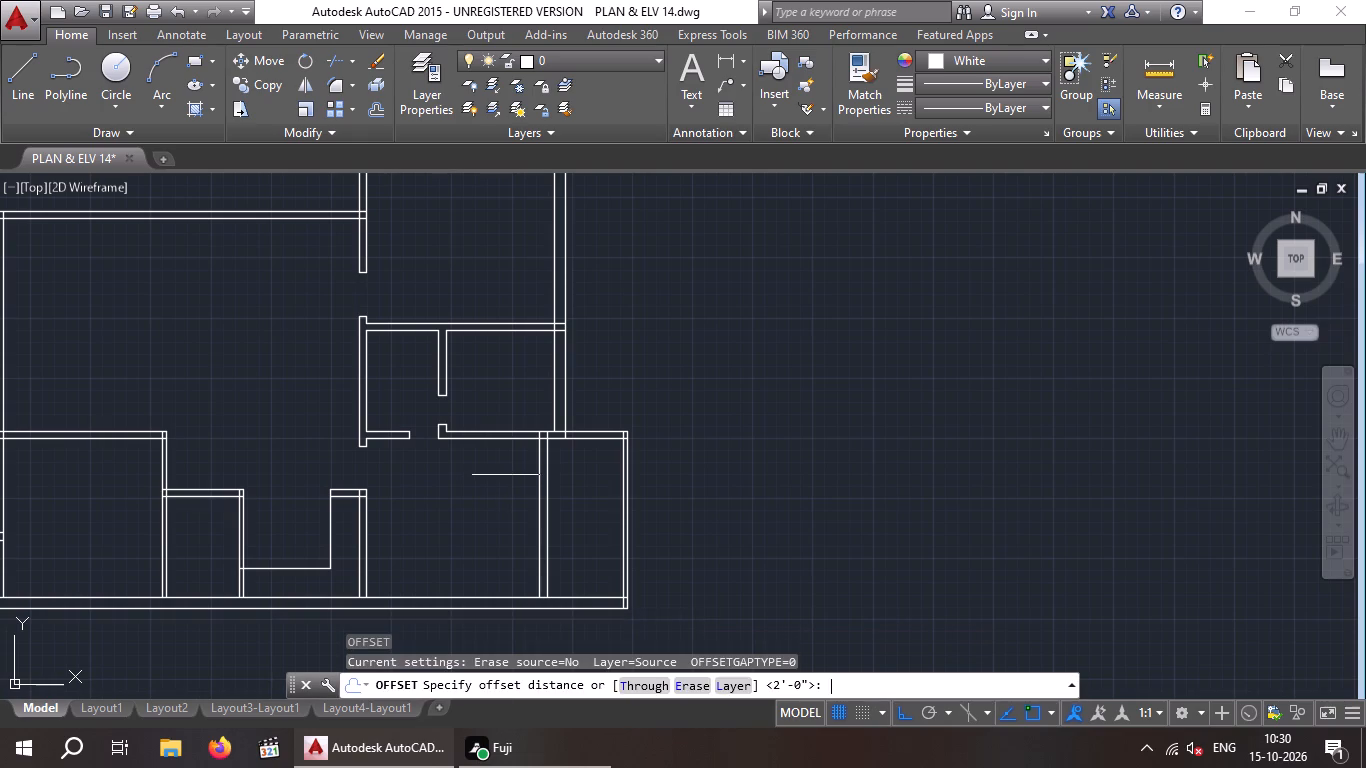
key("shift+quotedbl")
key("Return")
scroll(540, 454, "up", 2)
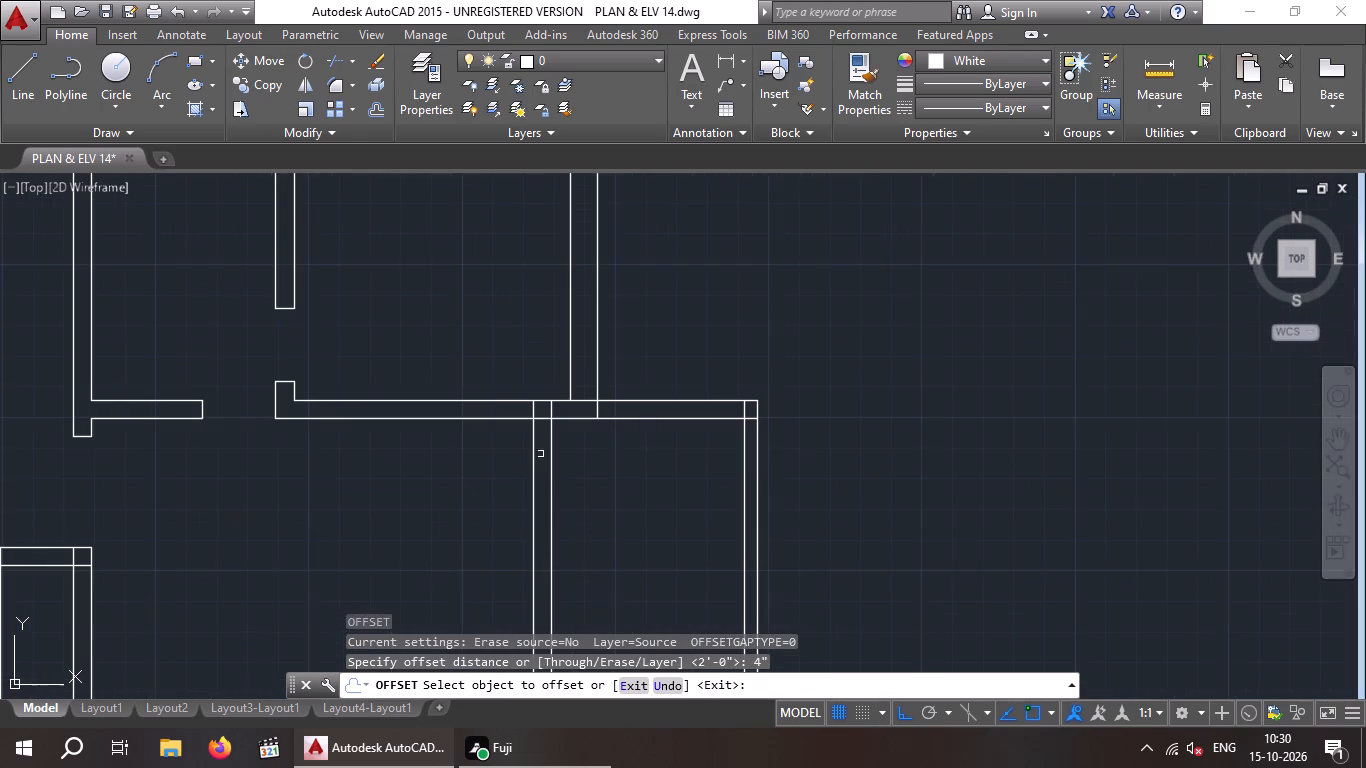
left_click(543, 418)
left_click(543, 457)
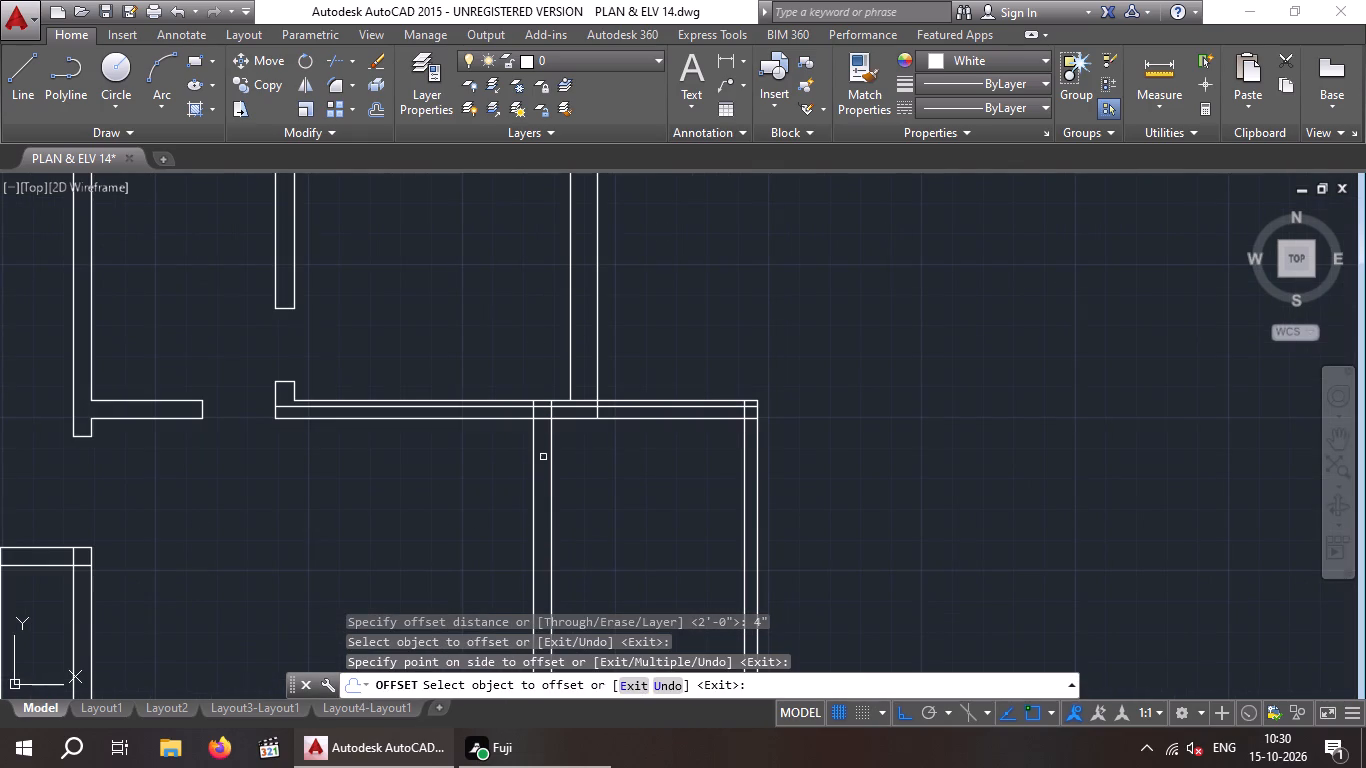
key("ctrl+z")
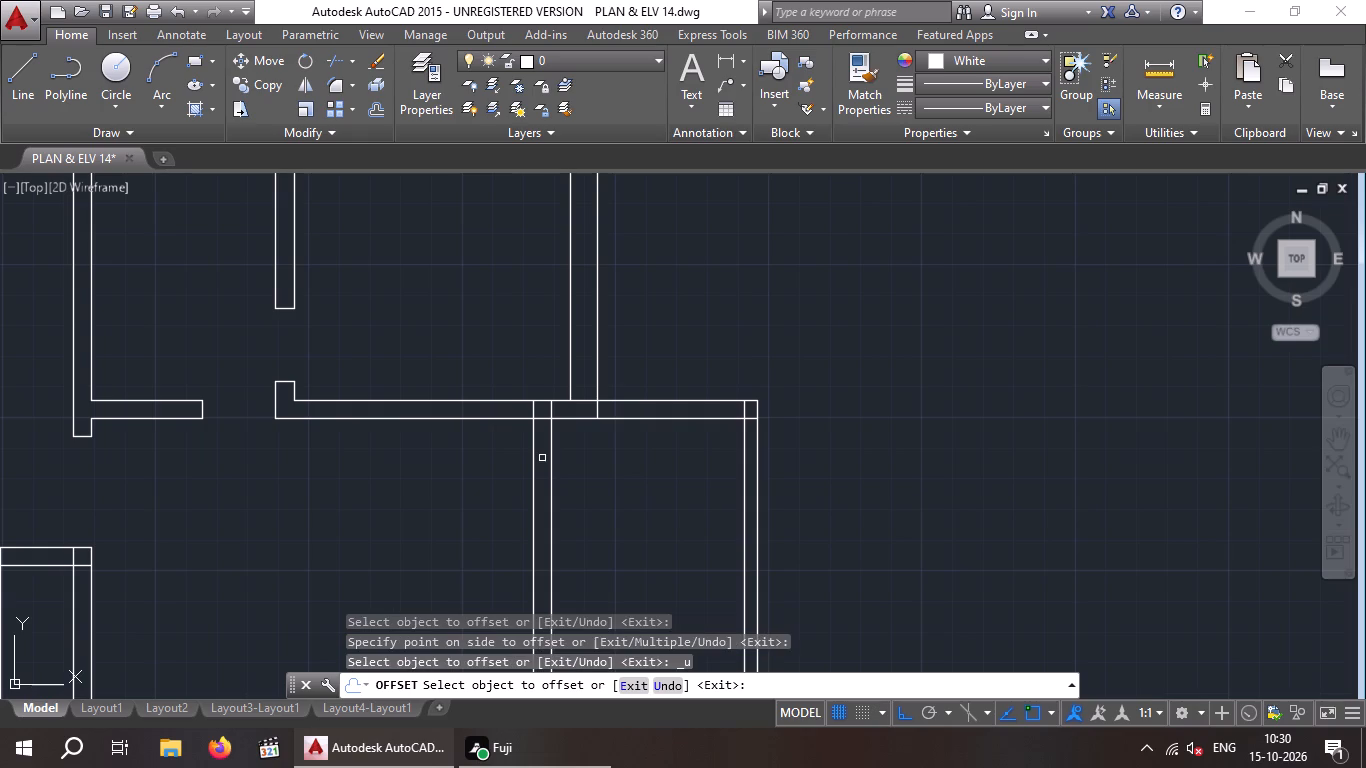
left_click(646, 419)
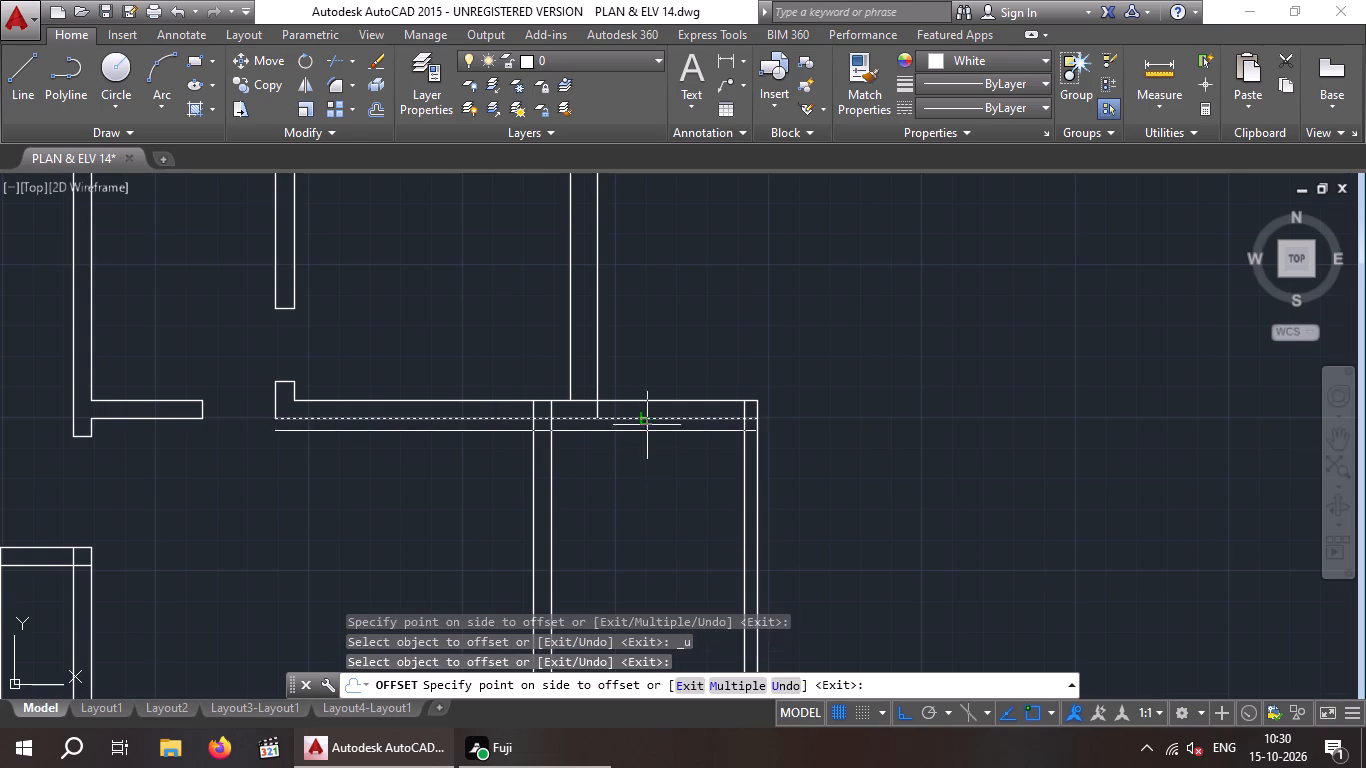
left_click(649, 463)
key("Escape")
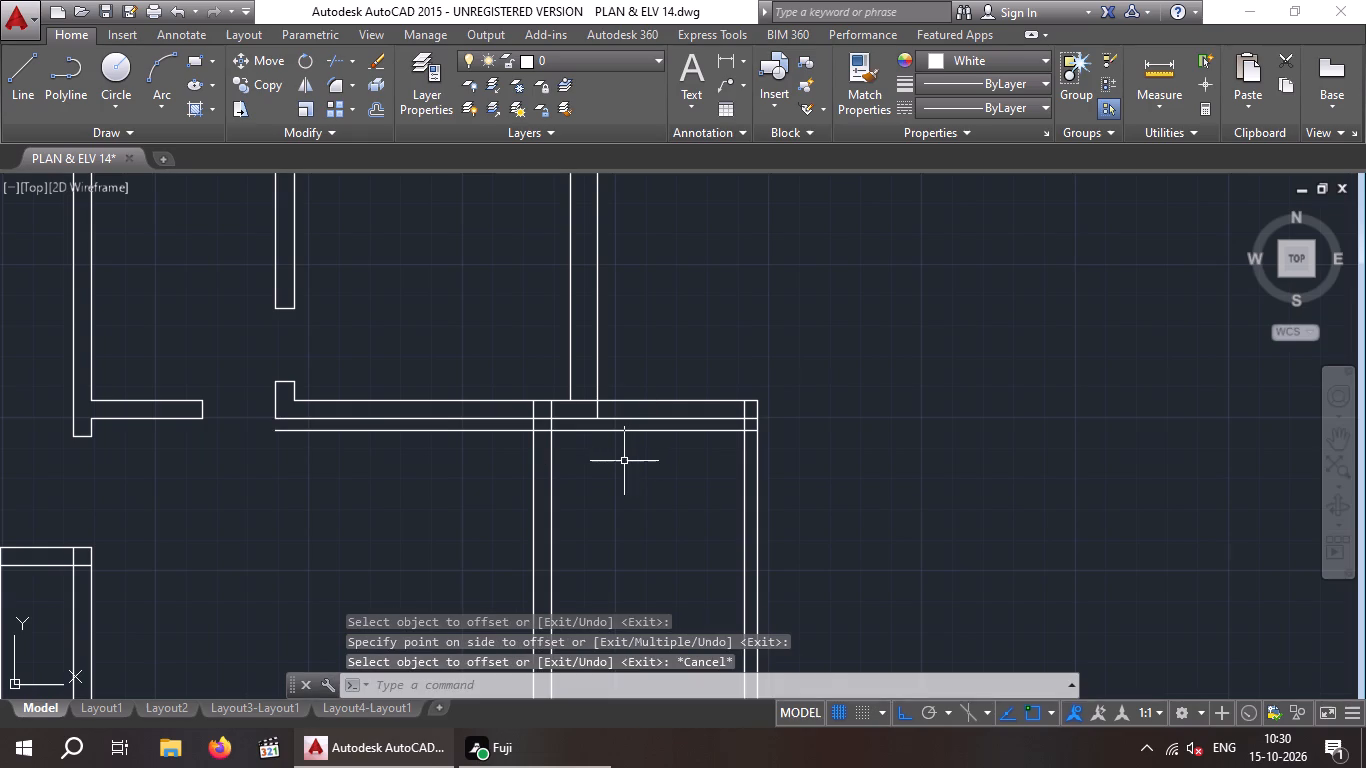
Trim the 4" offset line on both sides, keeping only the short jamb across the narrow room's left wall.
type("TR")
key("space")
key("space")
left_click(397, 432)
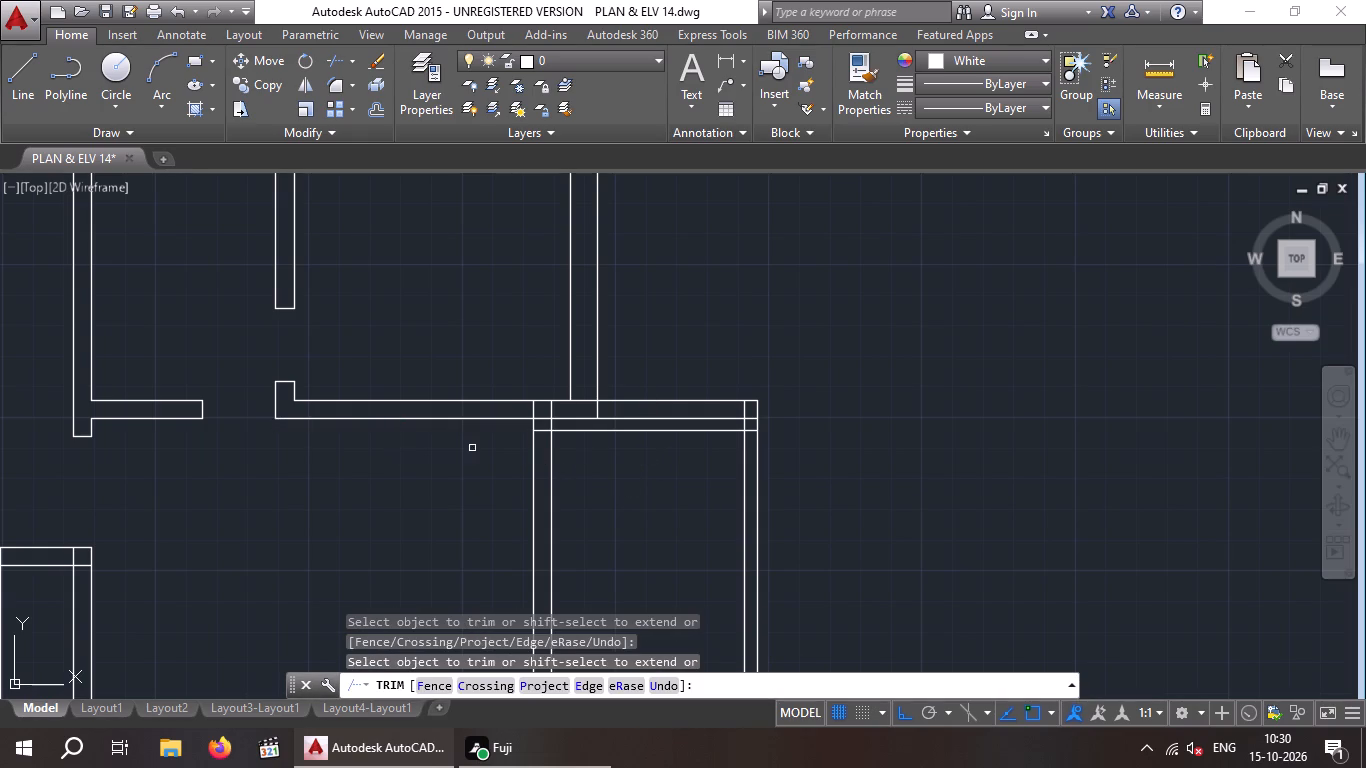
scroll(749, 440, "up", 3)
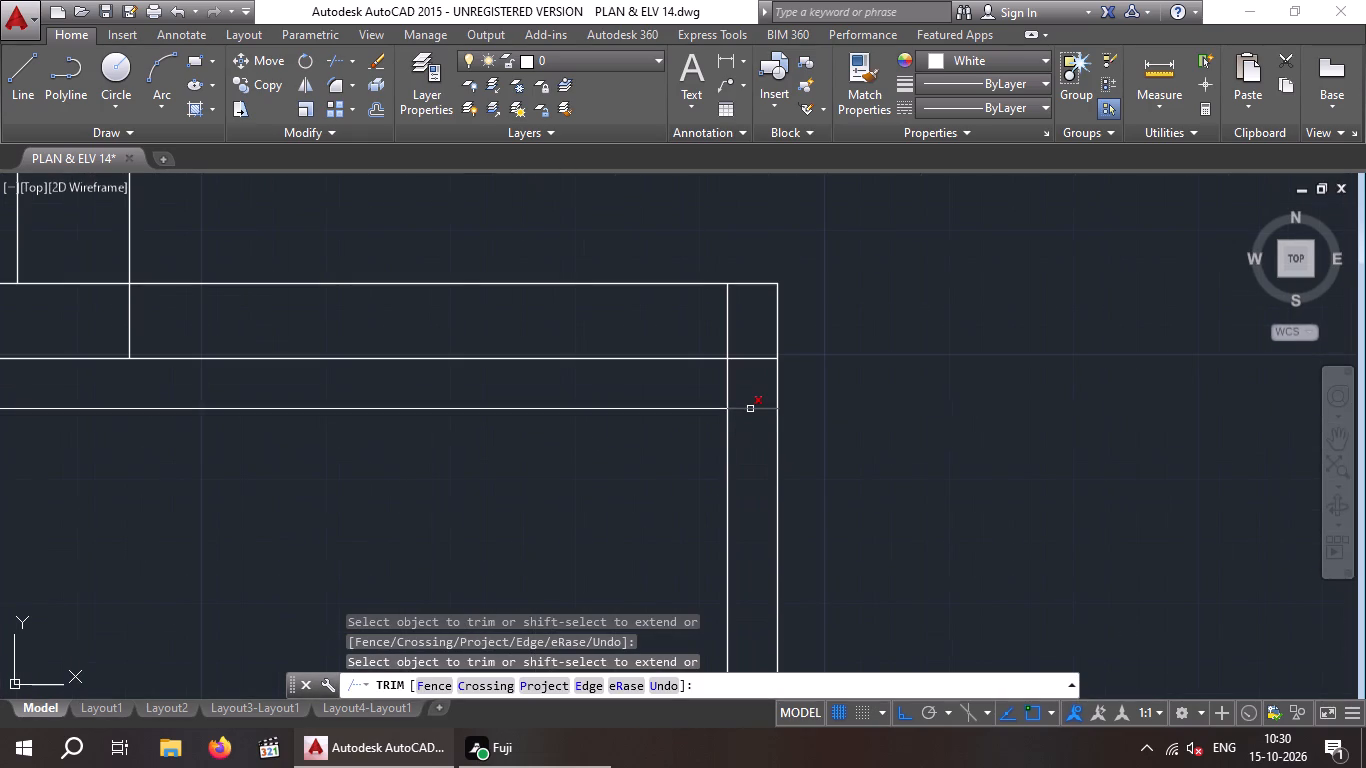
left_click(750, 408)
left_click(609, 477)
left_click(542, 394)
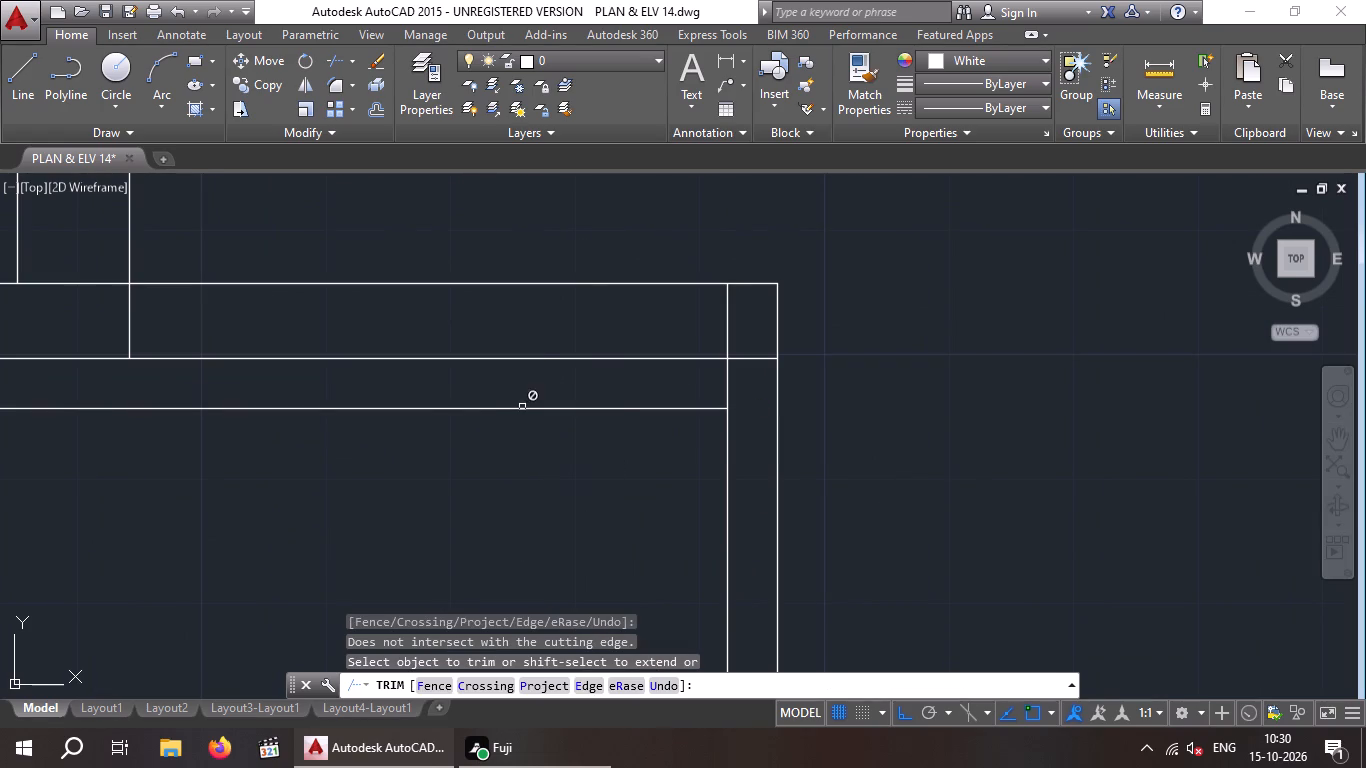
scroll(522, 408, "down", 1)
left_click(522, 408)
scroll(522, 438, "down", 3)
middle_click_drag(509, 458, 567, 459)
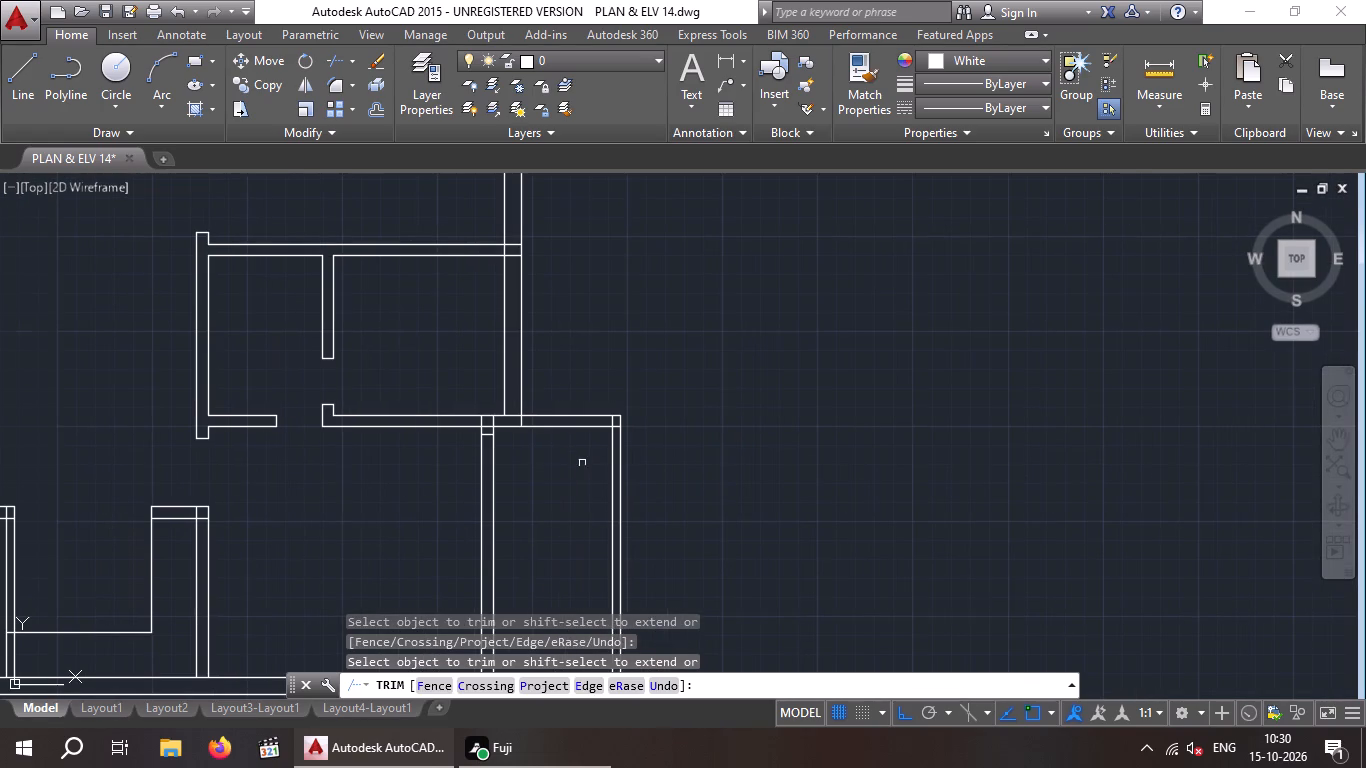
key("Escape")
key("Escape")
Offset the short jamb across the narrow room's left wall 2' downward.
key("o")
key("Return")
key("2")
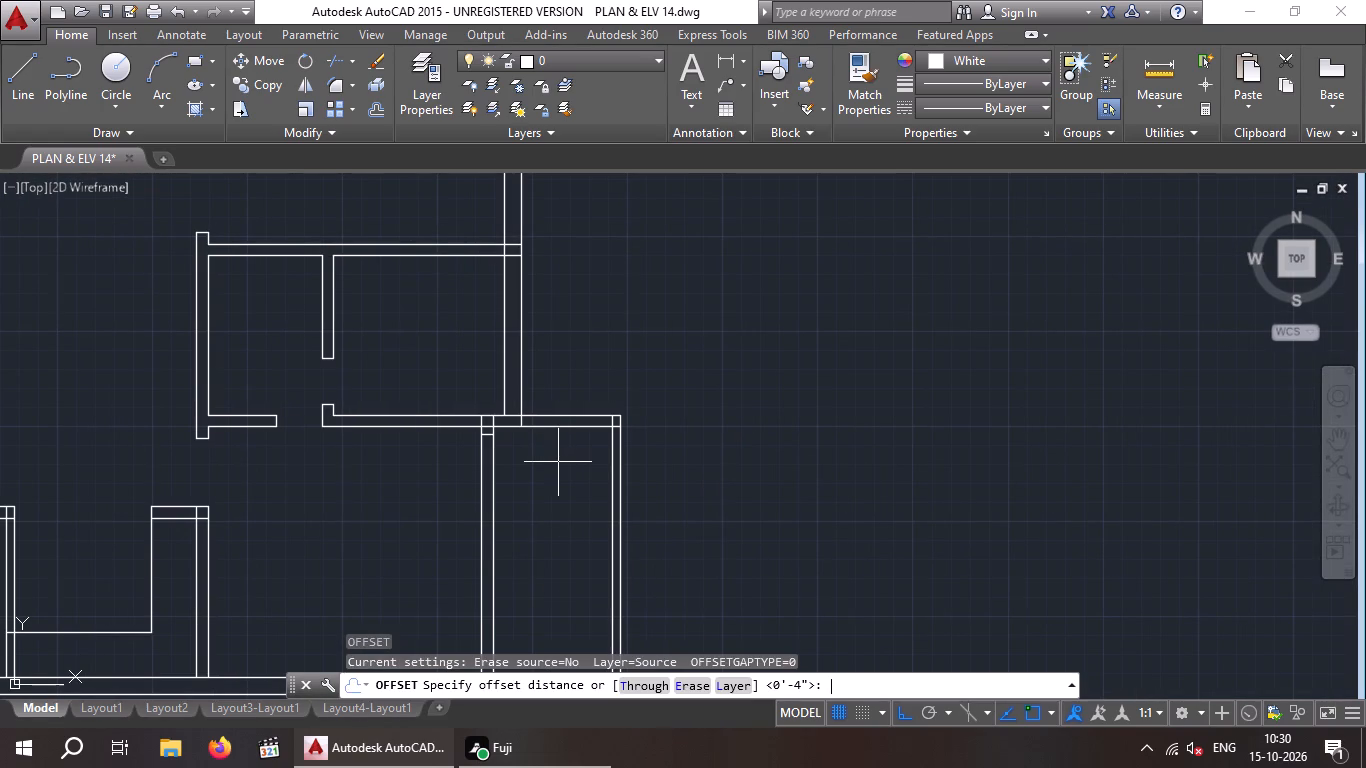
key("apostrophe")
key("Return")
scroll(485, 441, "up", 4)
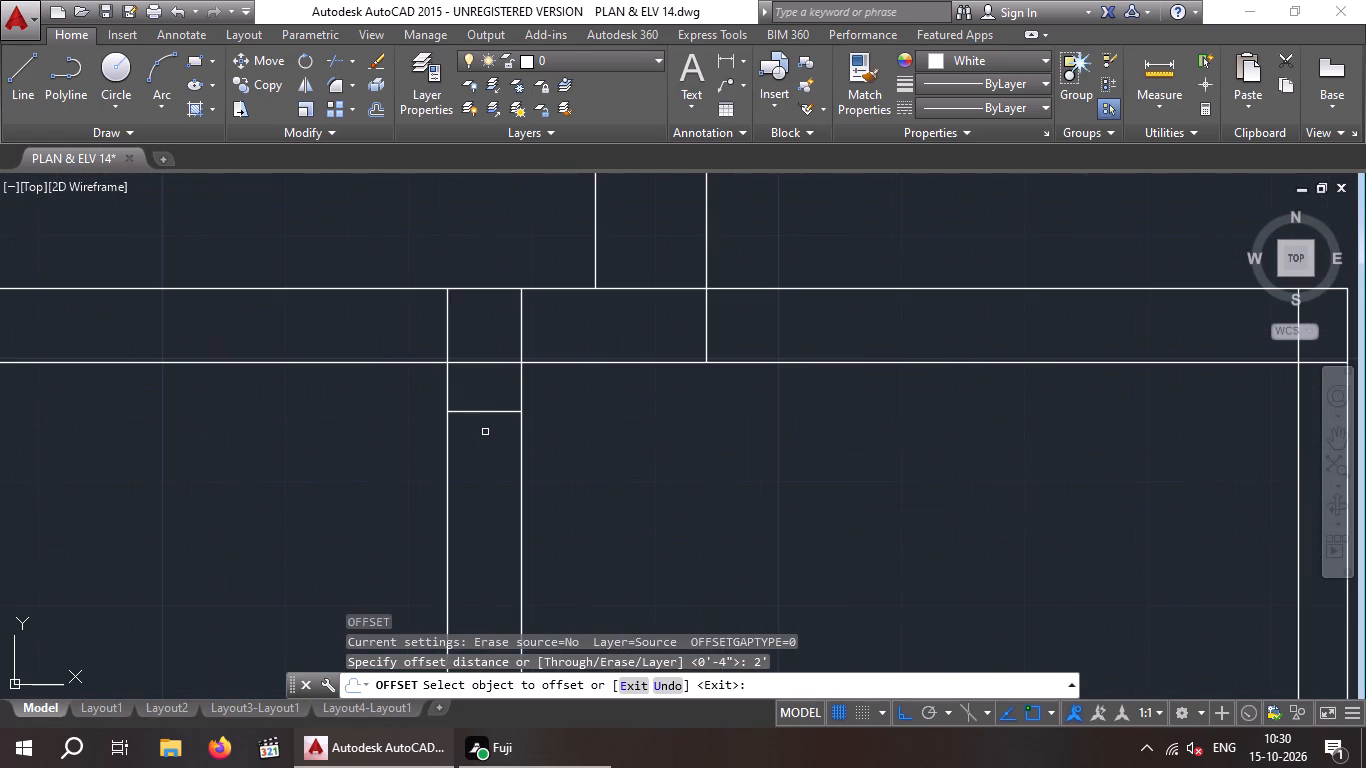
left_click(485, 413)
scroll(502, 483, "down", 3)
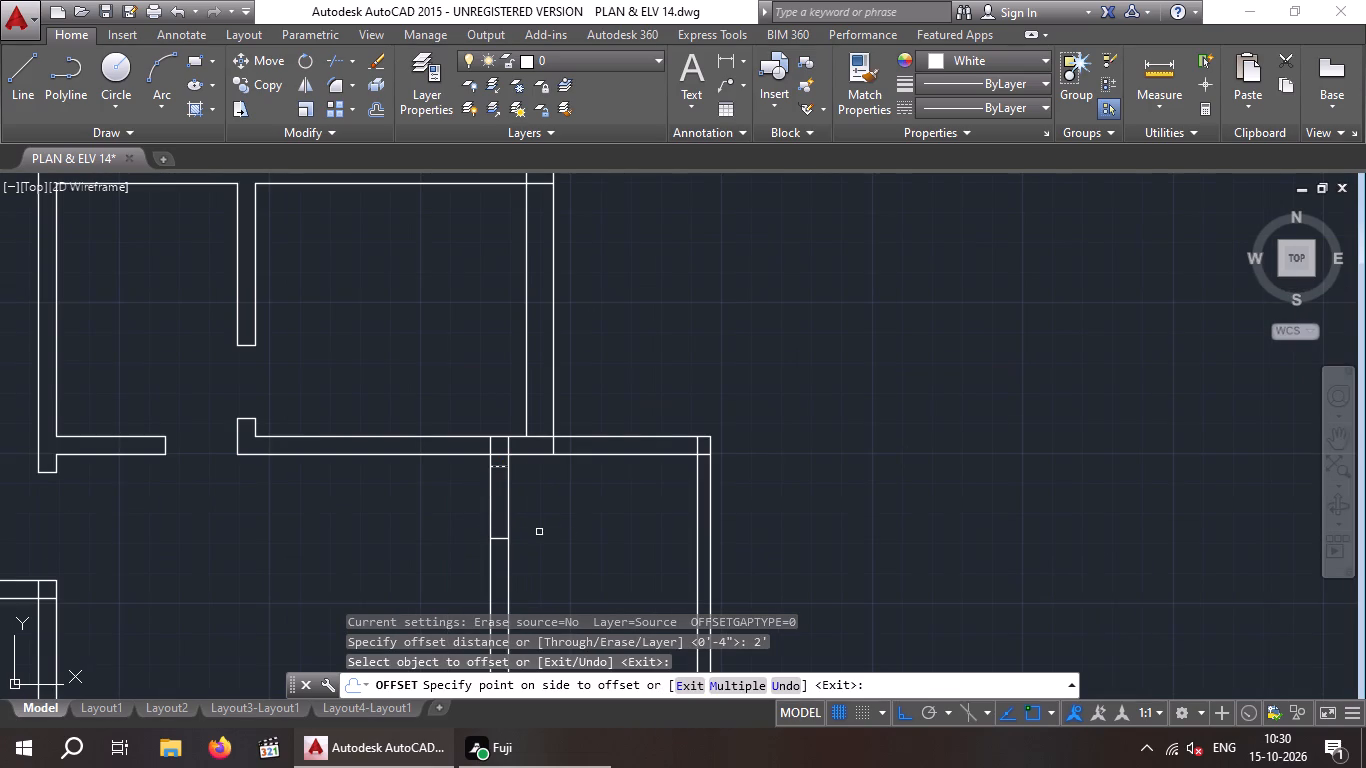
left_click(539, 532)
key("Escape")
Trim the narrow room's left wall lines between the two jambs to open the 2' doorway.
key("t")
key("r")
key("space")
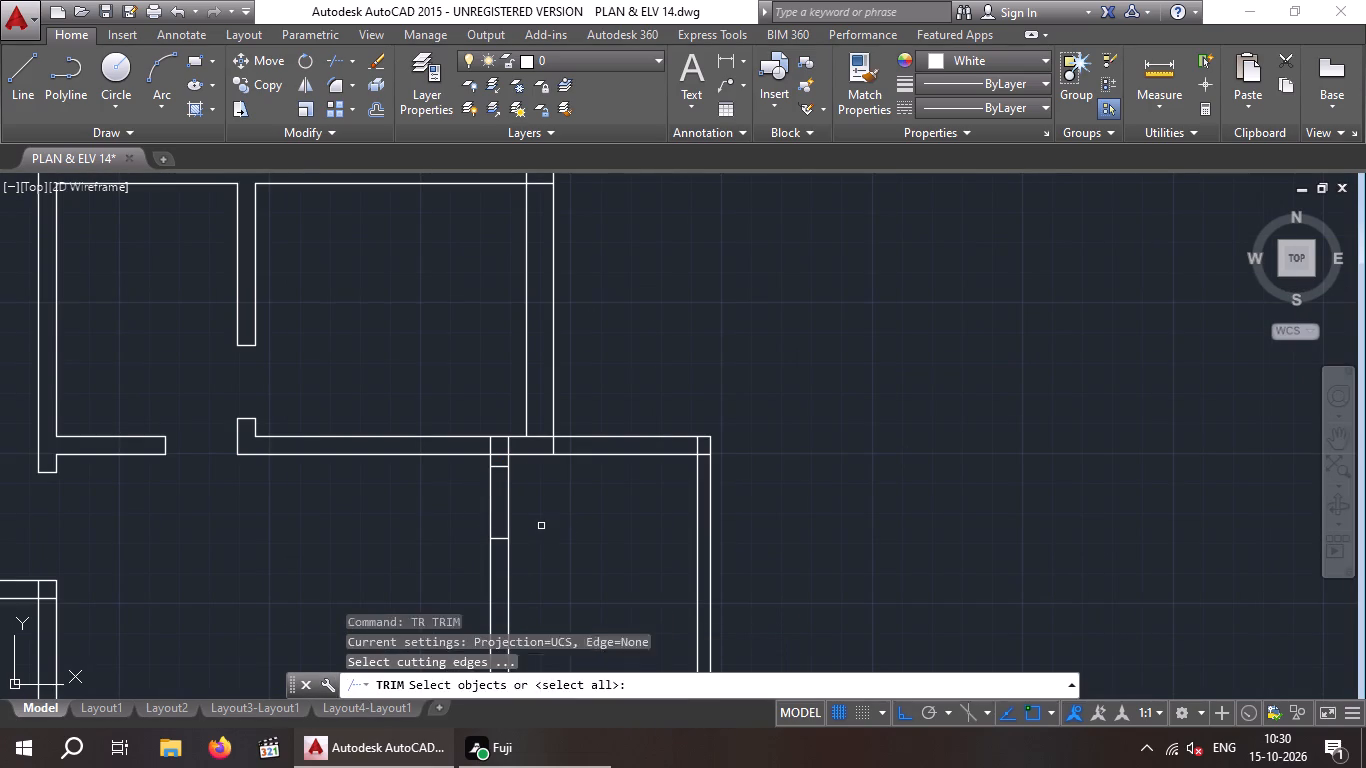
key("space")
left_click_drag(564, 497, 520, 501)
left_click(458, 504)
Trim the overlapping lines where the 4" stub above the doorway meets the narrow room's top wall.
scroll(501, 440, "up", 3)
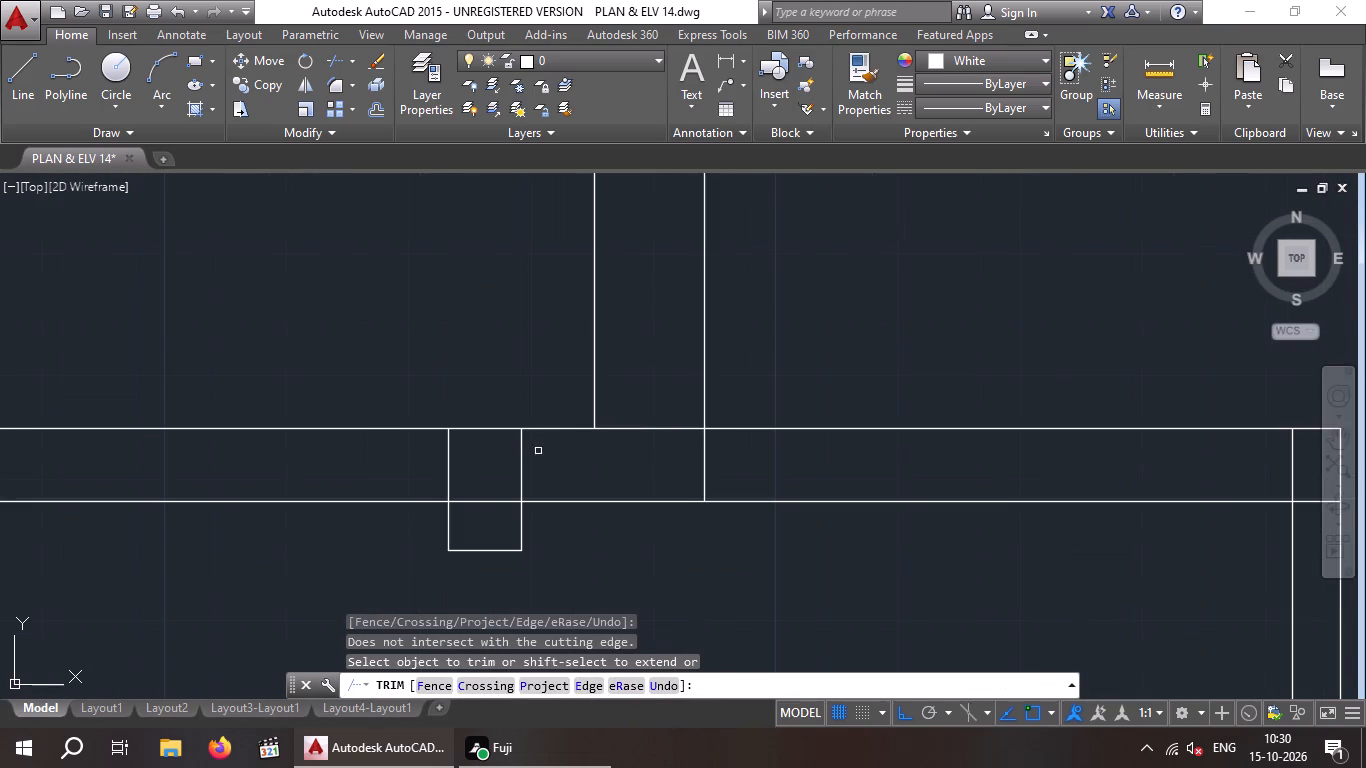
left_click_drag(584, 451, 512, 469)
left_click(419, 475)
left_click_drag(484, 478, 496, 550)
left_click(488, 523)
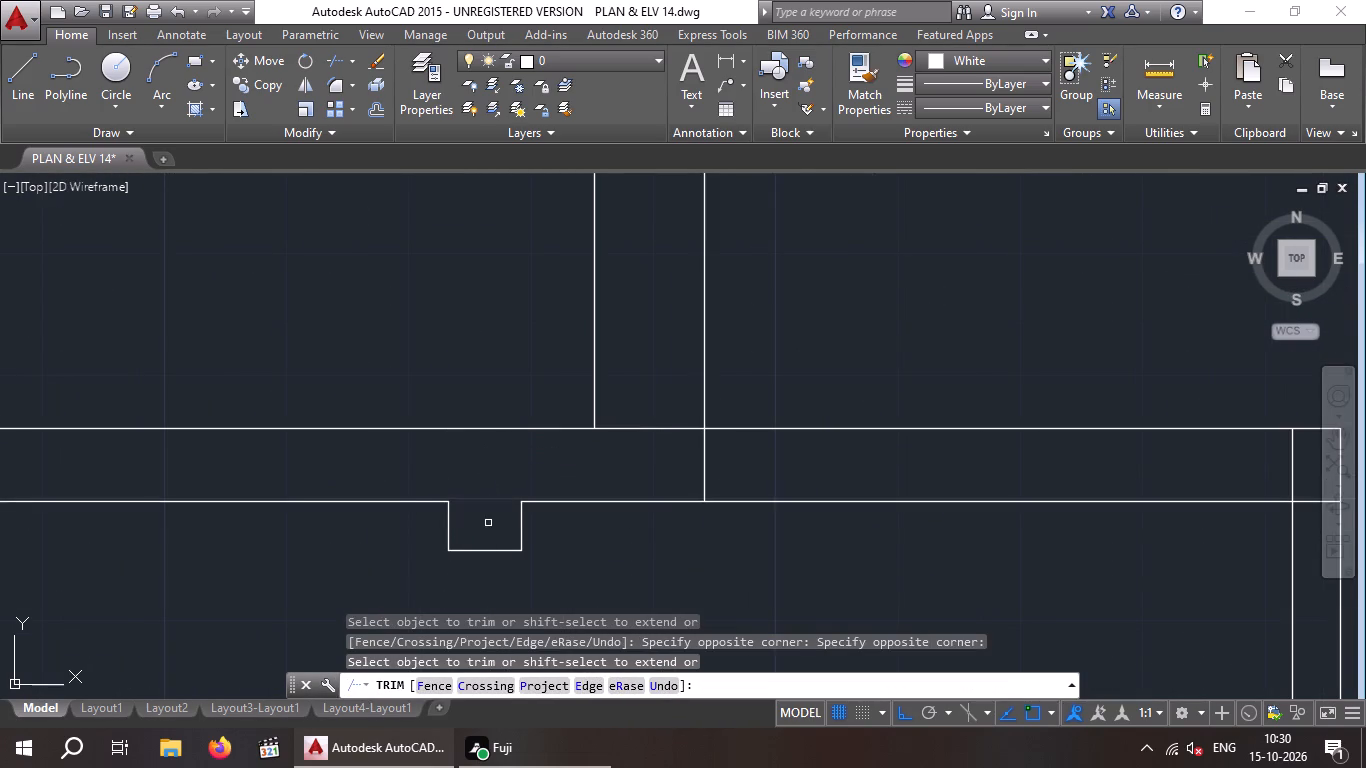
Trim the crossing lines where the small rooms' outer wall meets the narrow room's top wall.
scroll(654, 469, "down", 2)
scroll(674, 468, "up", 2)
left_click_drag(703, 465, 620, 487)
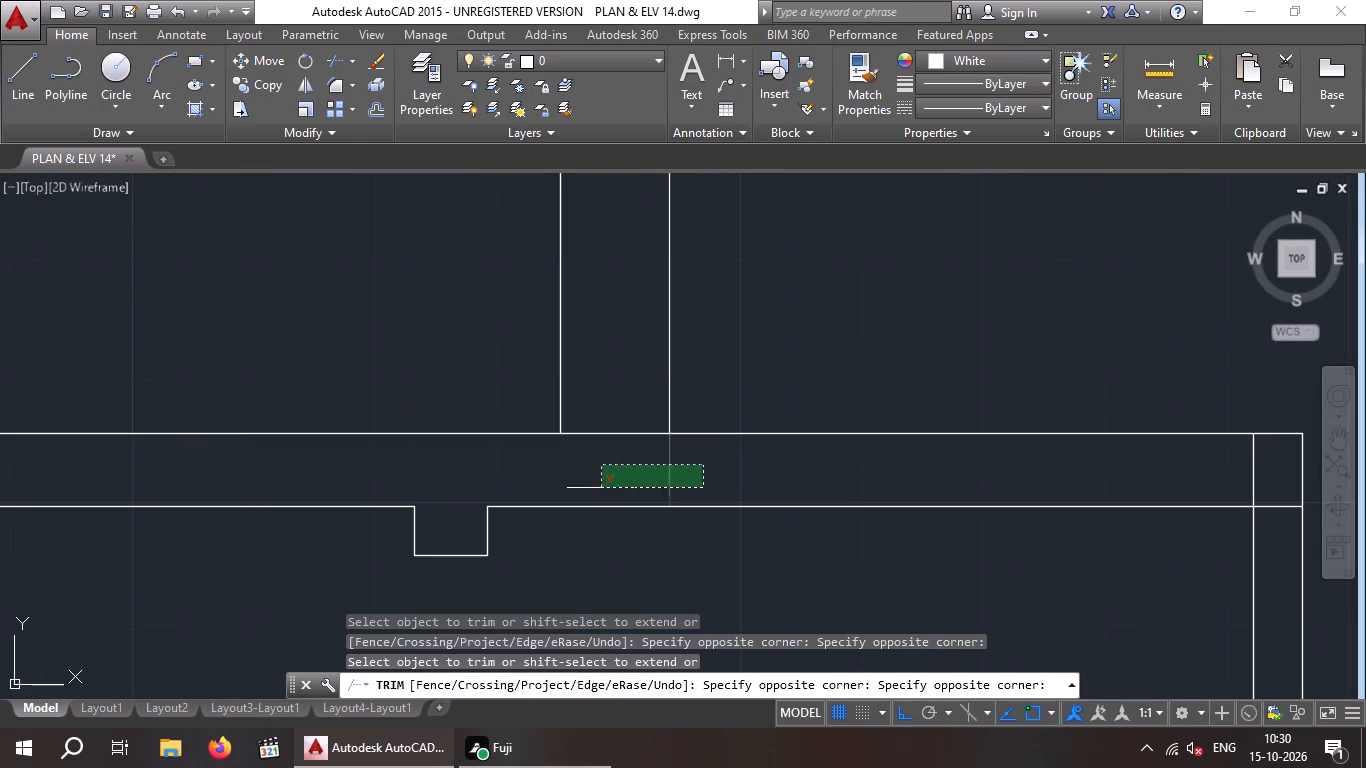
left_click(601, 488)
left_click_drag(605, 479, 599, 455)
left_click(599, 396)
Trim the overlapping inner wall lines at the narrow room's upper outer corner.
scroll(596, 402, "down", 4)
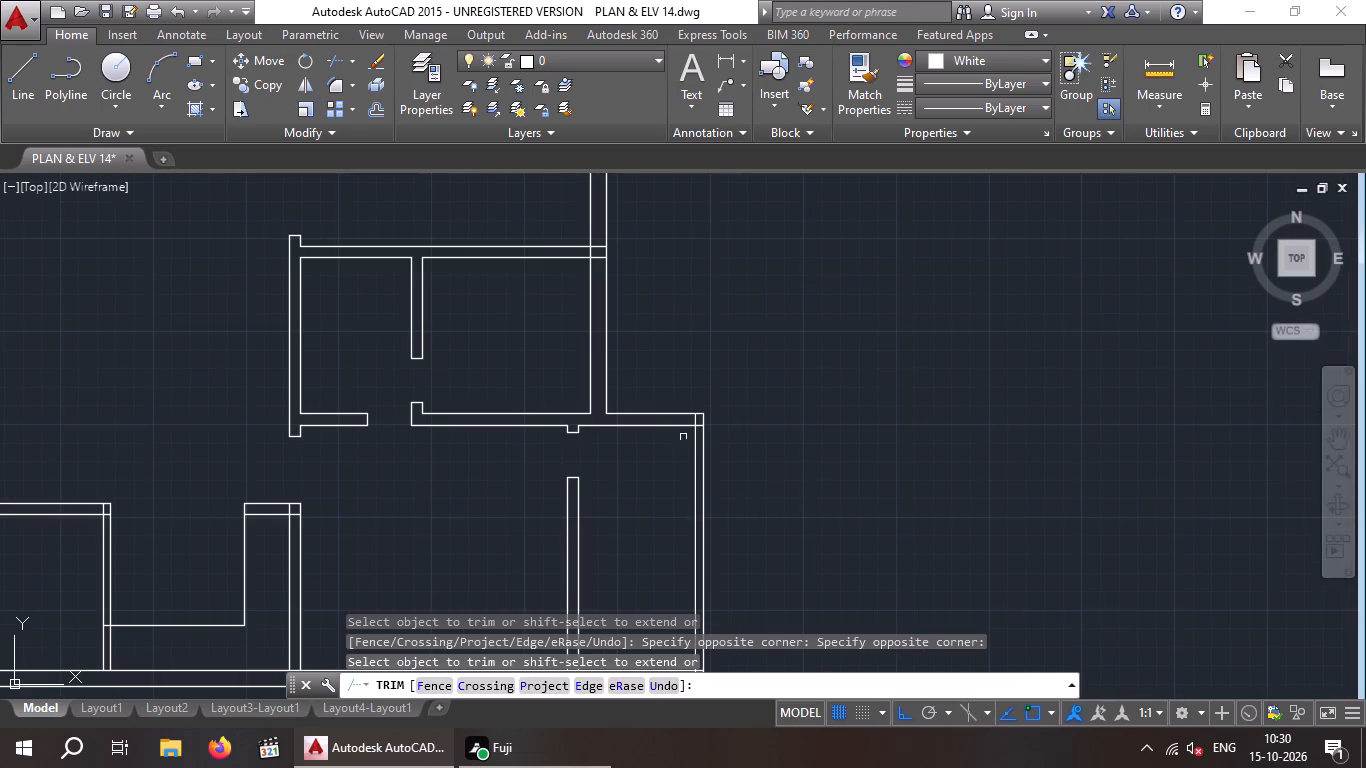
scroll(682, 431, "up", 4)
left_click_drag(791, 350, 752, 378)
left_click(722, 370)
left_click_drag(799, 367, 799, 371)
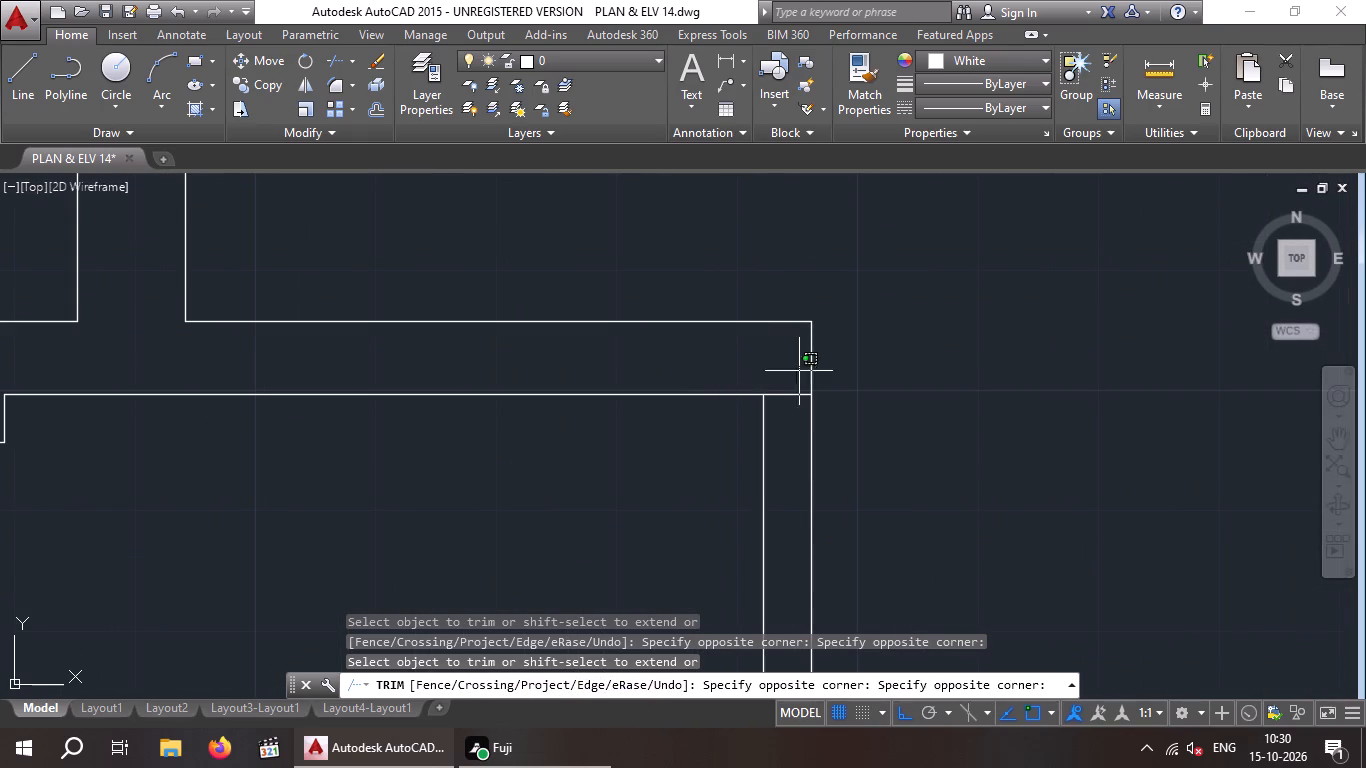
left_click_drag(799, 371, 793, 404)
left_click(787, 421)
Trim the crossing lines where the small rooms' top wall meets the outer wall.
scroll(780, 419, "down", 3)
middle_click_drag(859, 434, 833, 374)
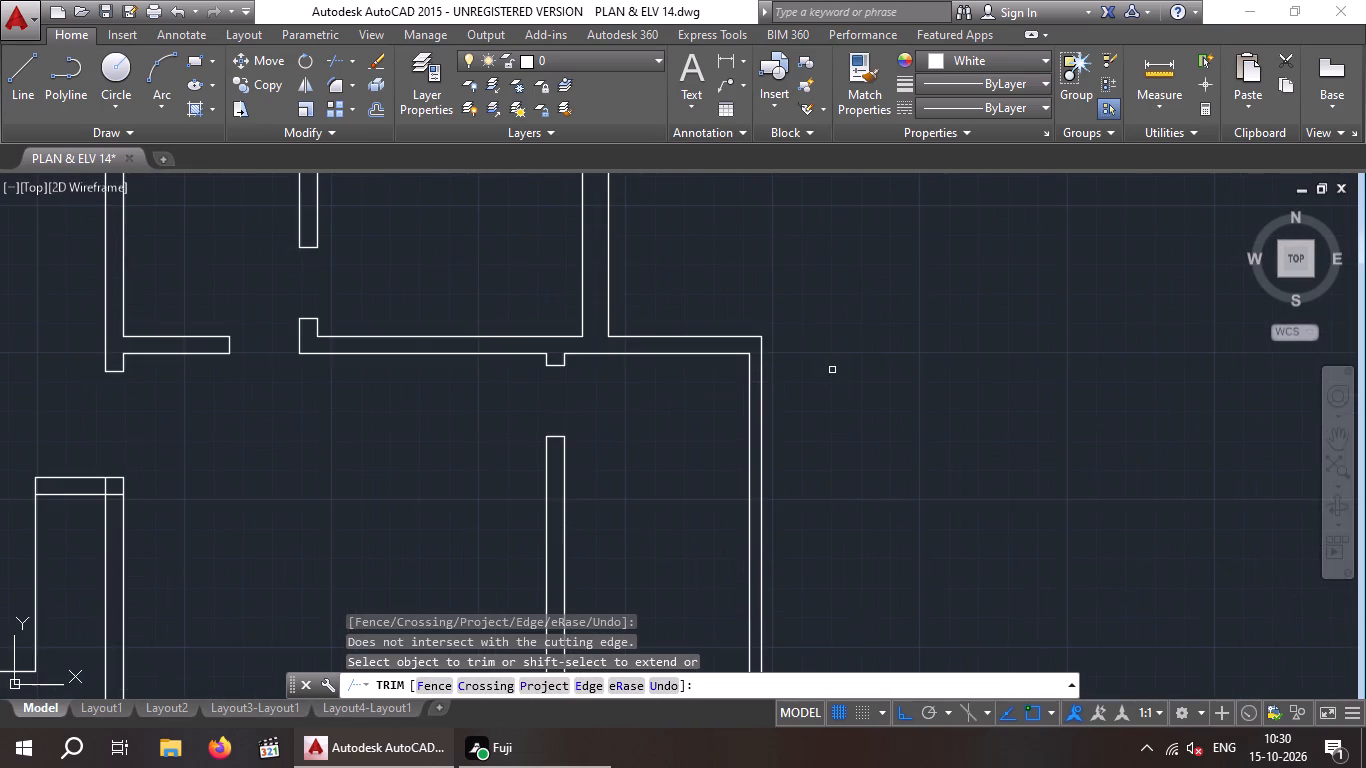
scroll(835, 392, "down", 2)
middle_click_drag(836, 397, 795, 544)
scroll(703, 410, "up", 3)
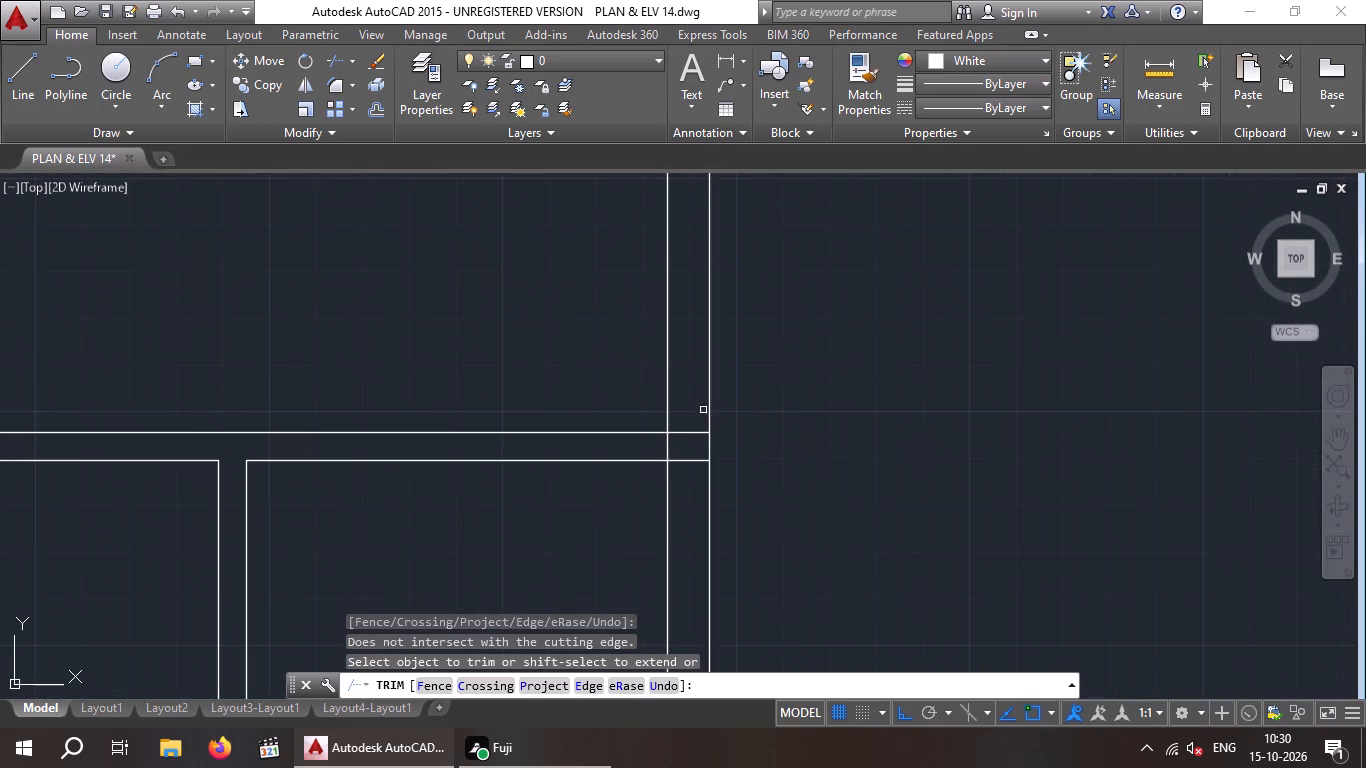
left_click(691, 483)
left_click(694, 420)
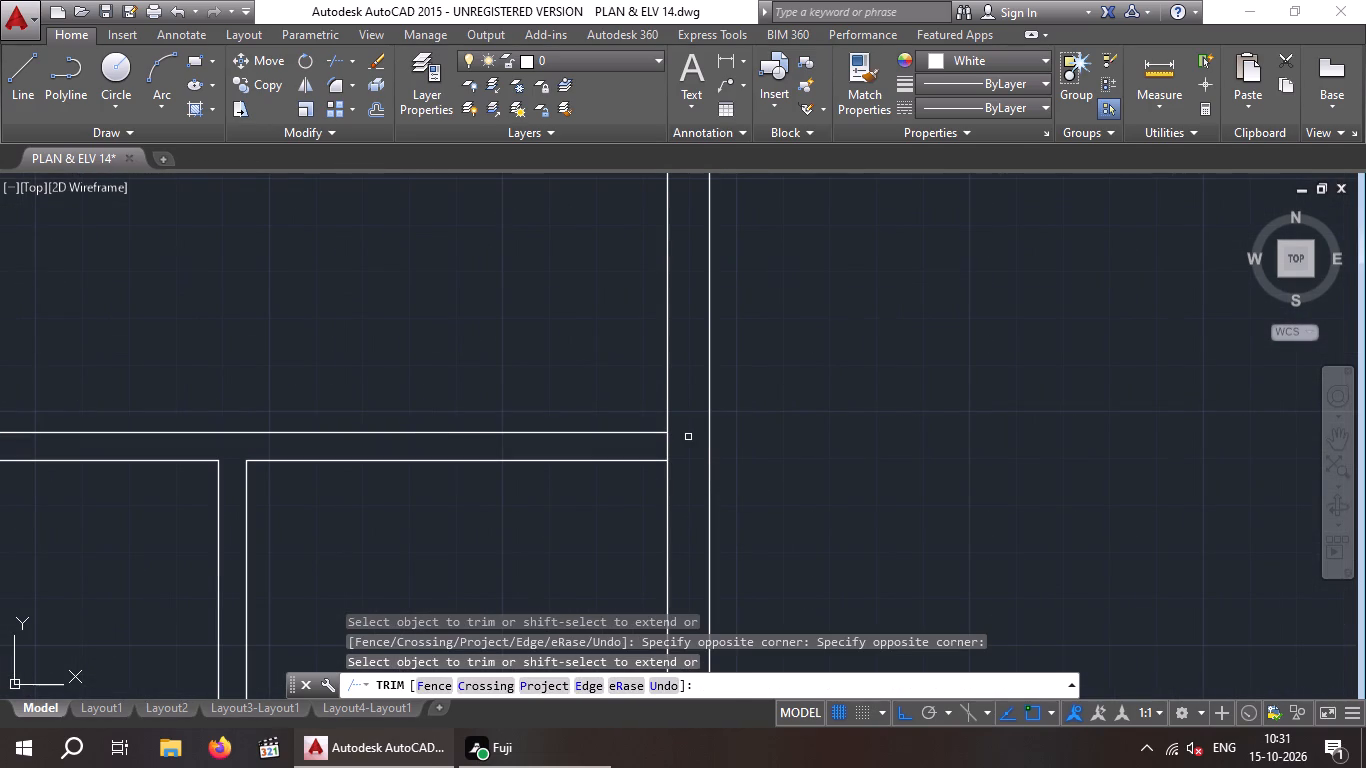
left_click(671, 448)
left_click(654, 447)
Trim the overlapping inner wall lines at the narrow room's lower outer corner.
scroll(655, 444, "down", 3)
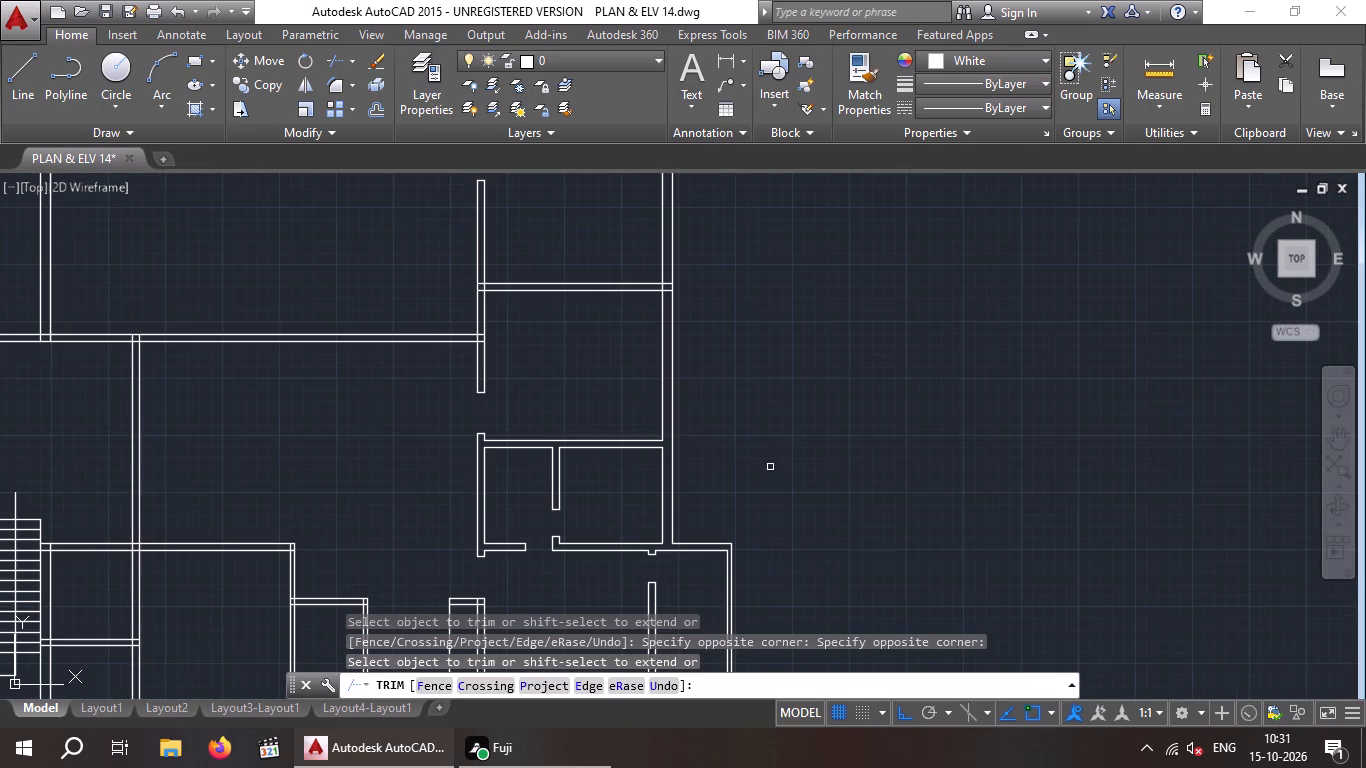
middle_click_drag(754, 380, 756, 257)
middle_click_drag(827, 520, 772, 422)
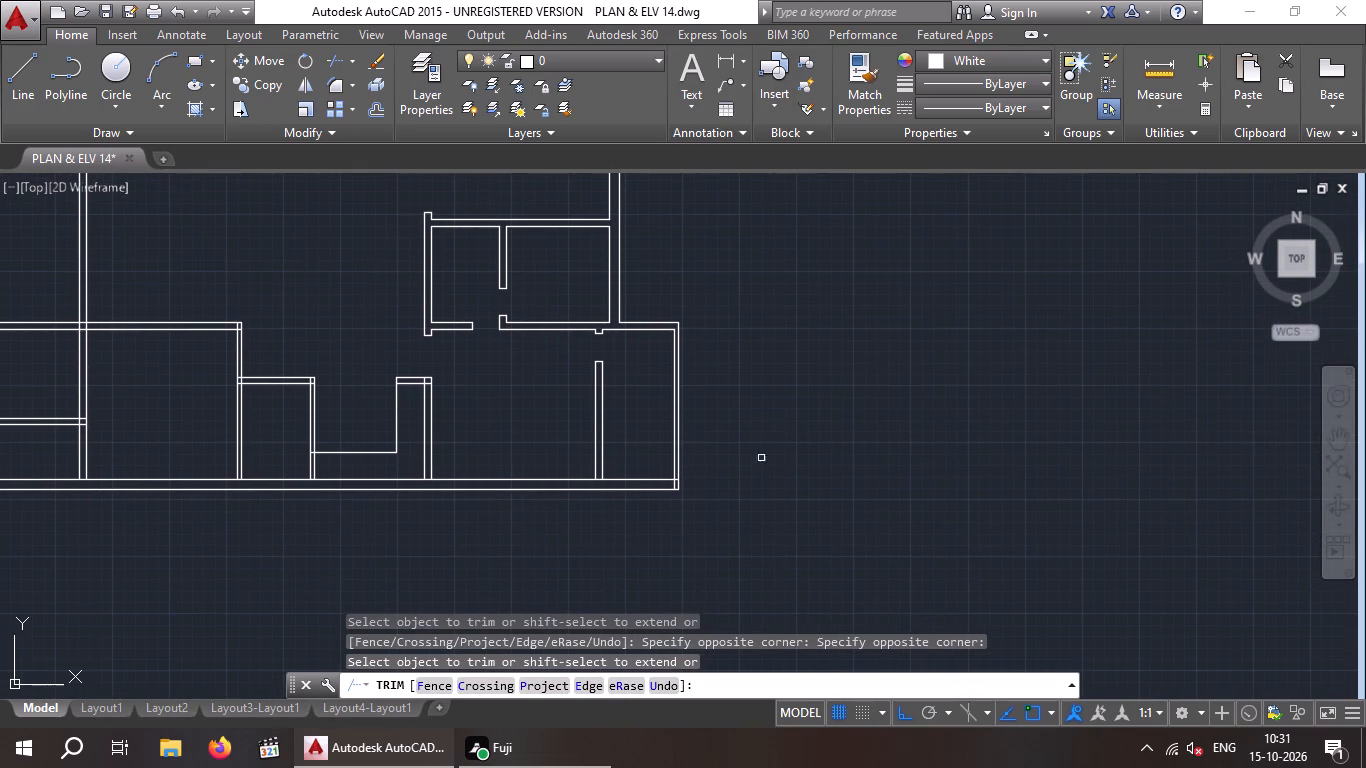
scroll(669, 489, "up", 5)
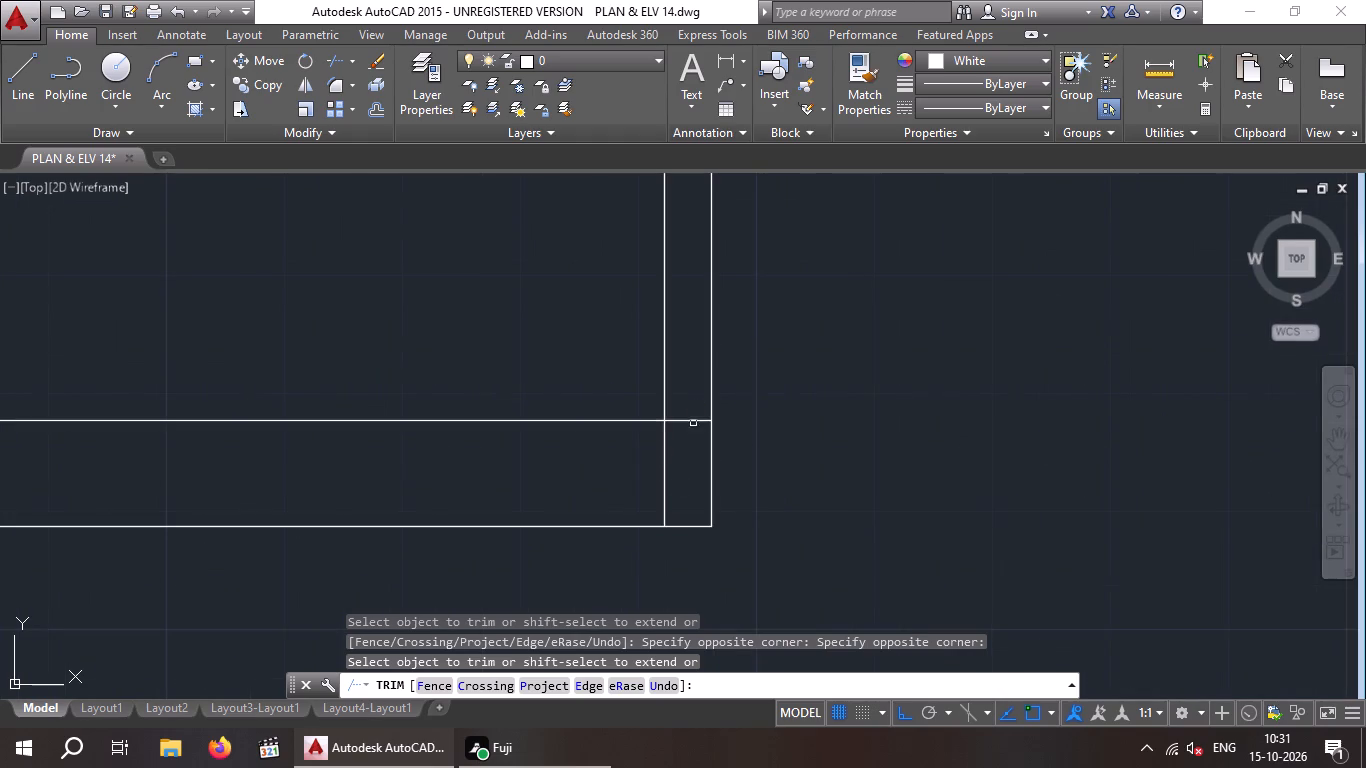
left_click_drag(691, 393, 706, 470)
left_click(695, 481)
left_click_drag(694, 481, 634, 483)
left_click(613, 483)
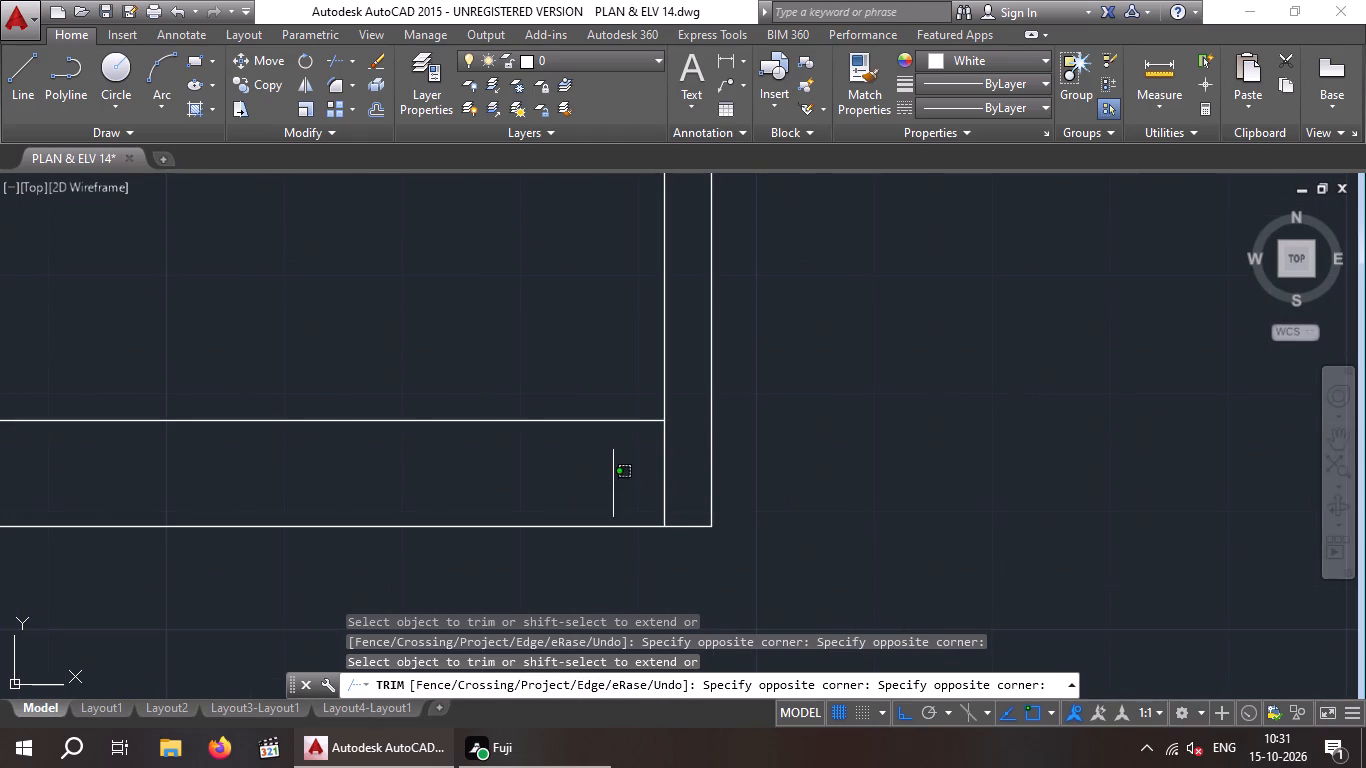
Finish trimming the overlapping inner wall lines at the narrow room's lower outer corner.
left_click(693, 478)
Trim the bottom wall's inner line between the partition faces where the narrow room's partition meets it.
scroll(683, 478, "down", 4)
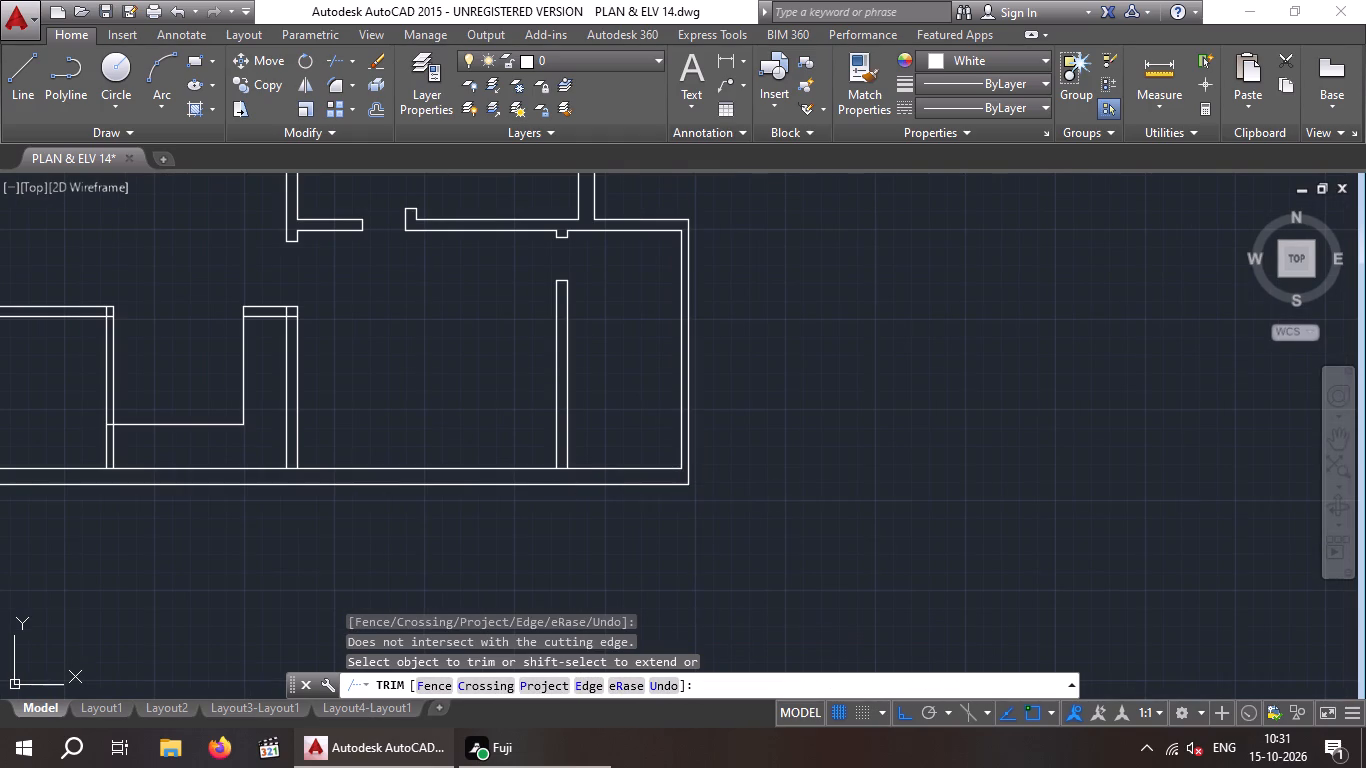
scroll(558, 477, "up", 3)
left_click(559, 477)
left_click(570, 433)
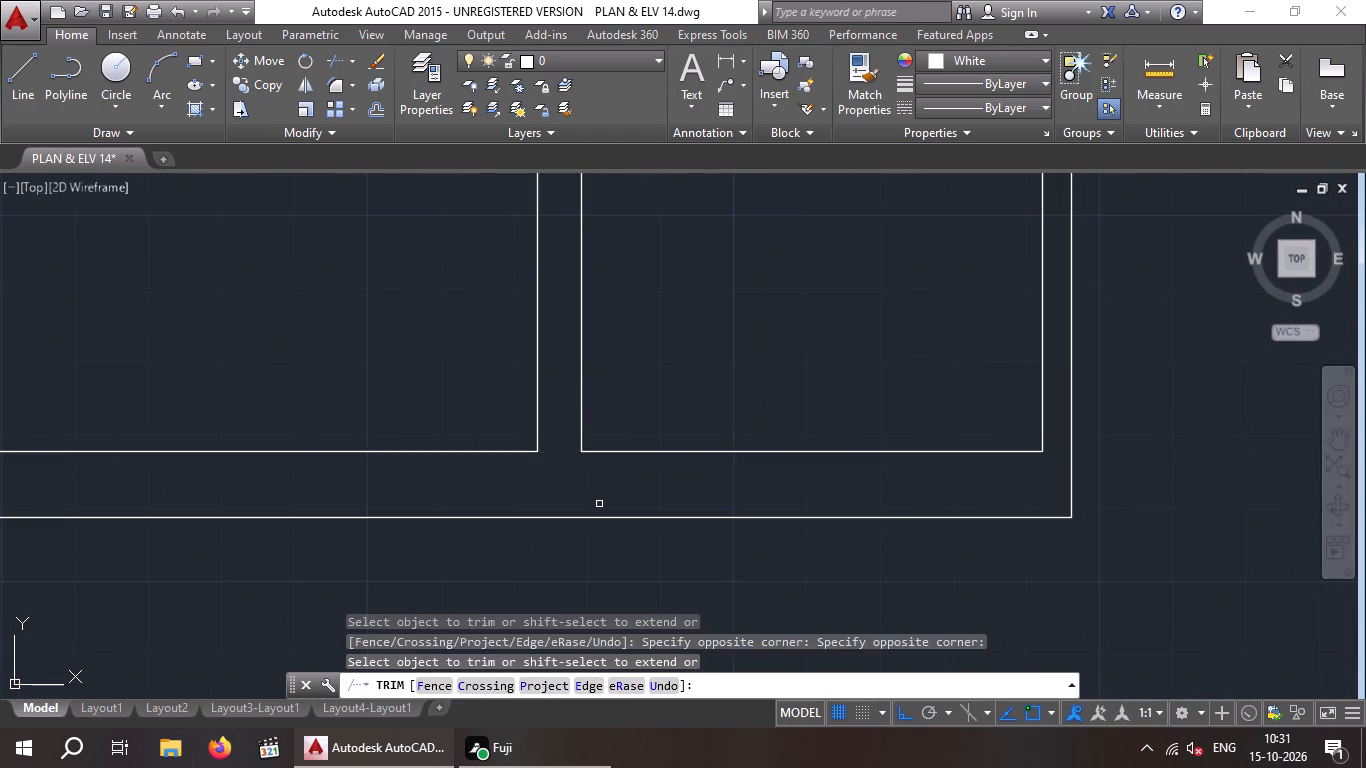
scroll(600, 525, "down", 4)
key("Escape")
key("Escape")
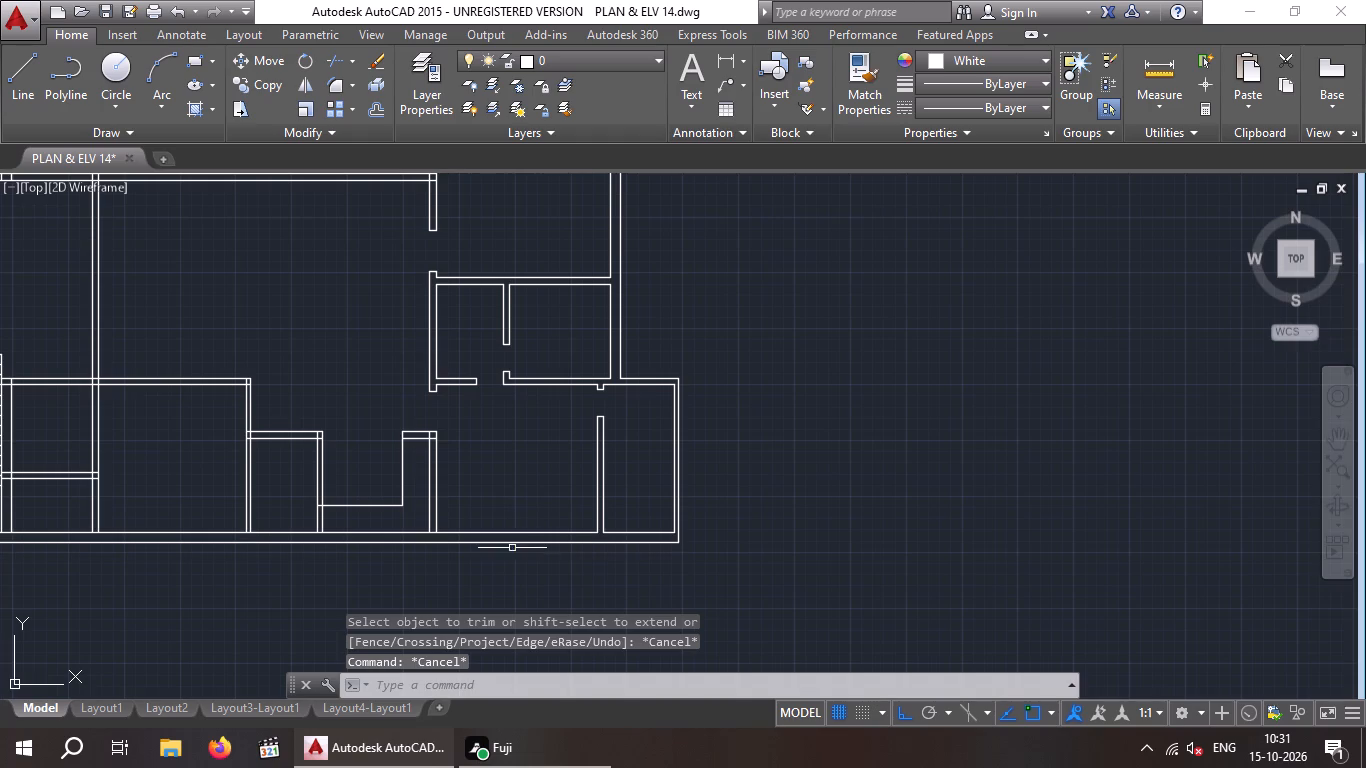
Offset the inner face of the large lower room's recess-side wall 6" into the room as a jamb line.
middle_click_drag(515, 548, 525, 545)
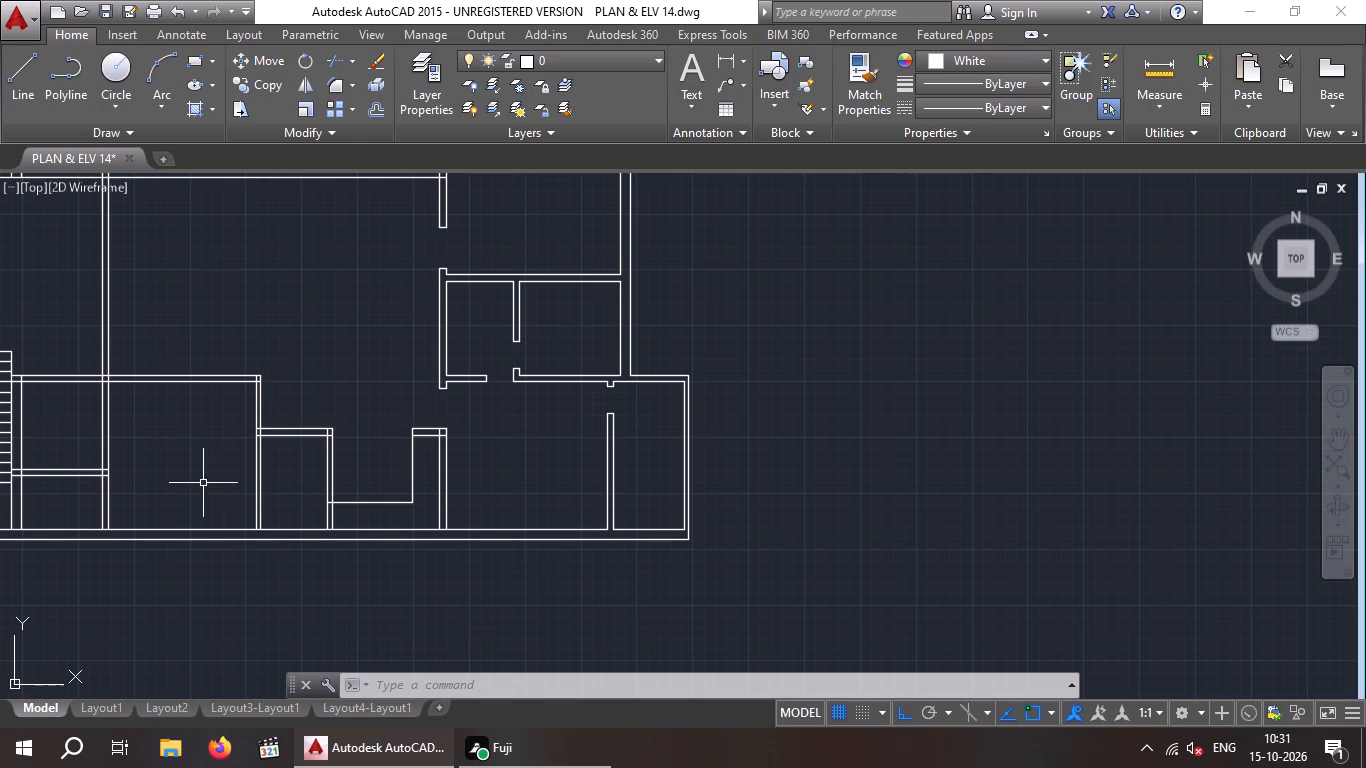
scroll(285, 468, "up", 3)
scroll(327, 469, "down", 3)
middle_click_drag(327, 469, 479, 464)
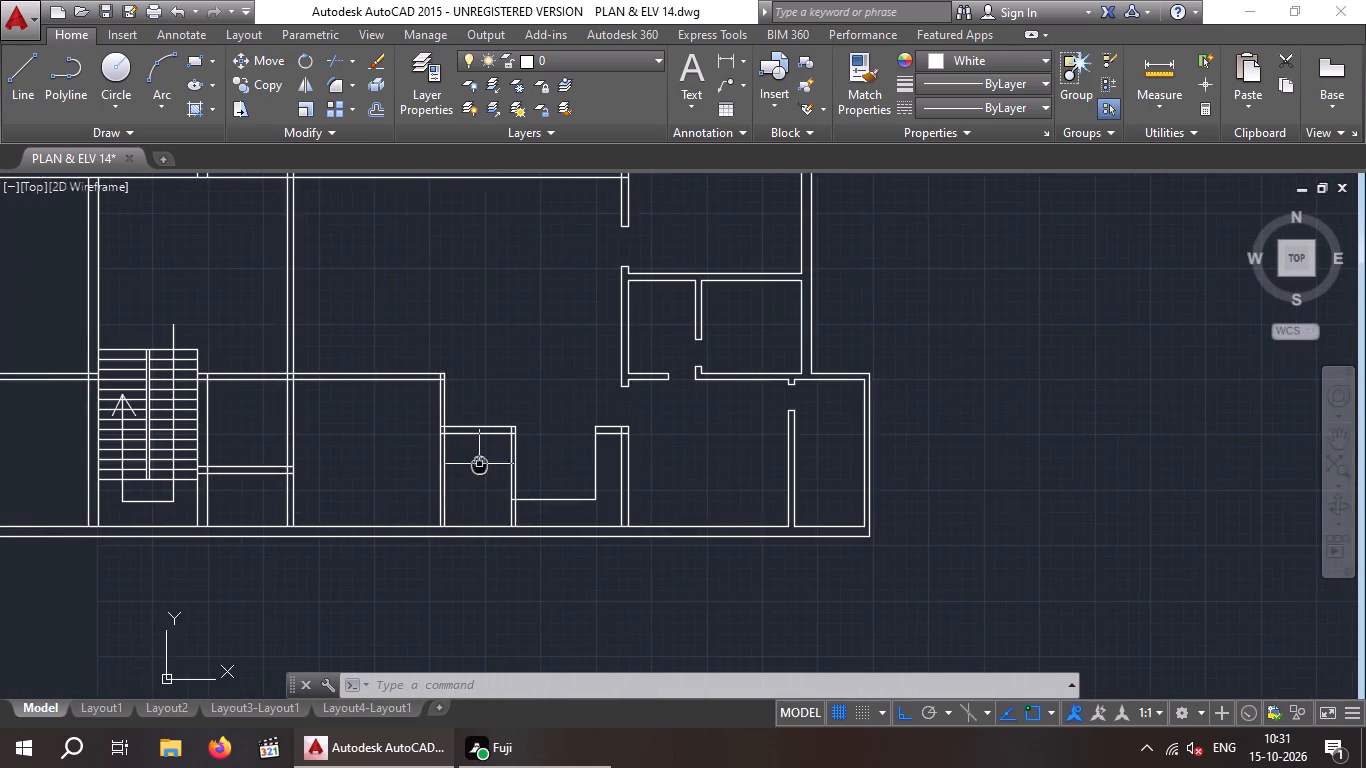
scroll(474, 473, "down", 2)
middle_click_drag(472, 478, 475, 518)
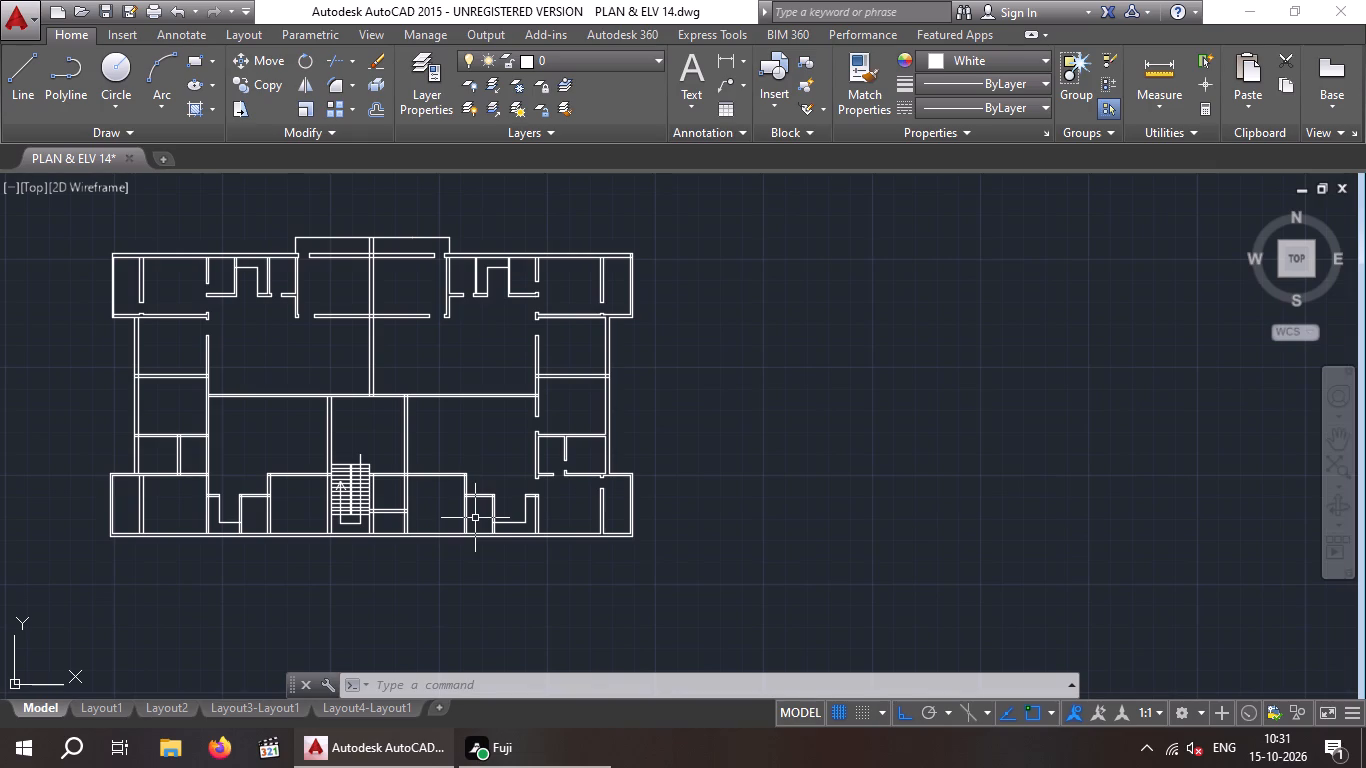
scroll(452, 498, "up", 4)
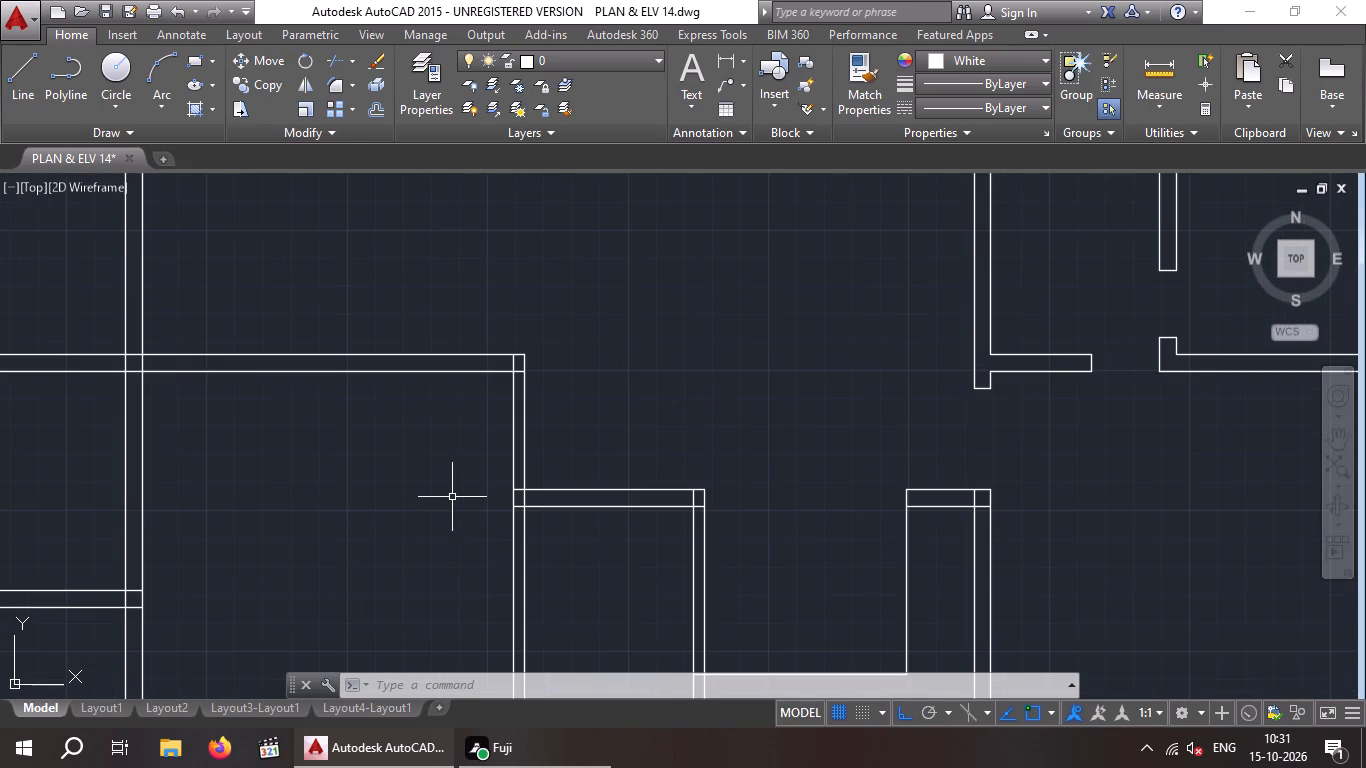
key("o")
key("Return")
key("6")
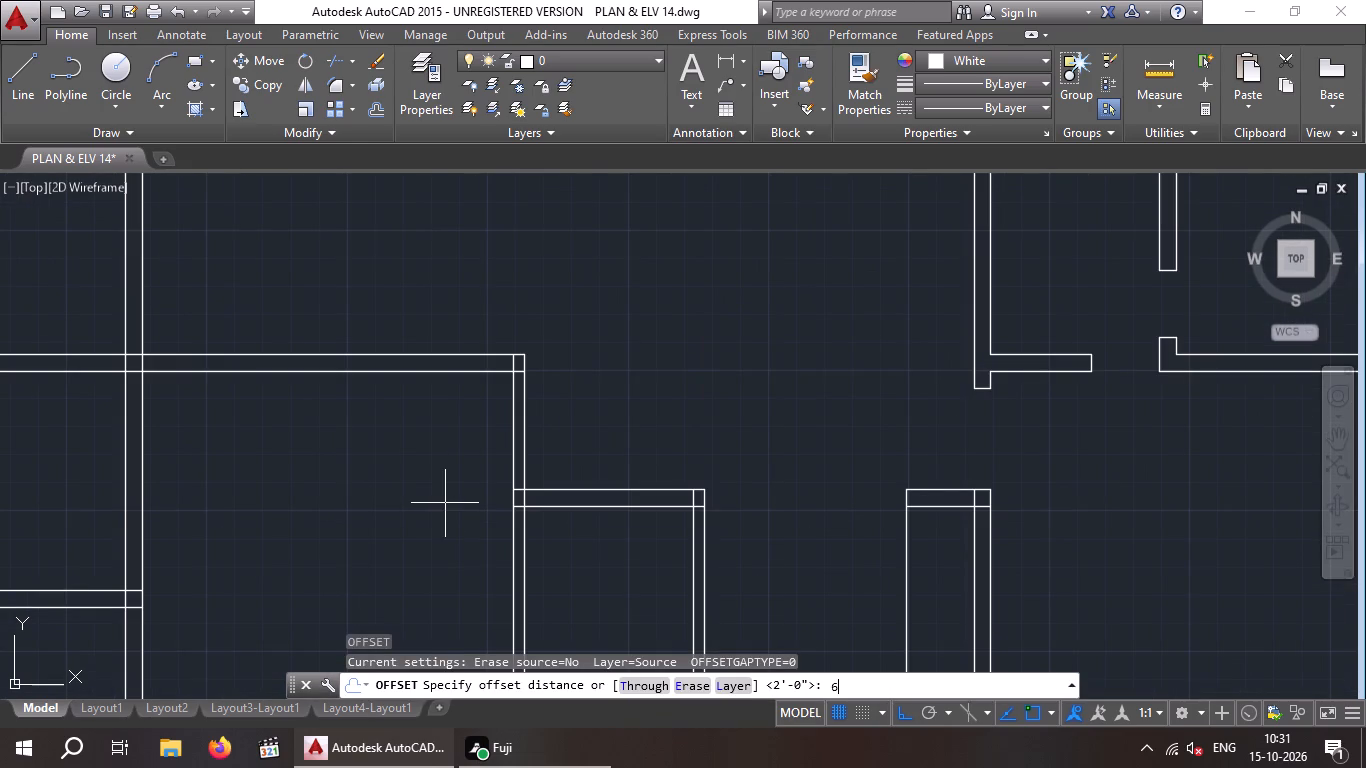
key("shift+quotedbl")
key("Return")
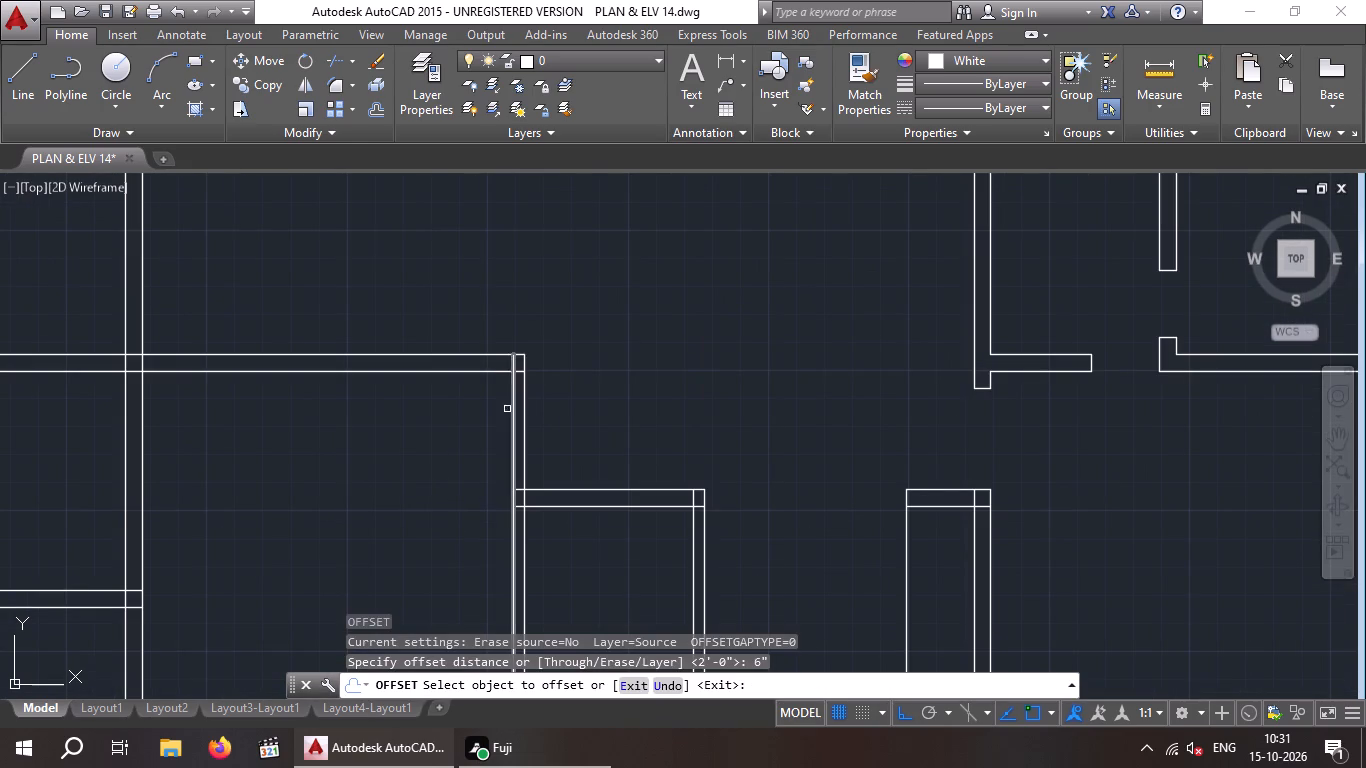
left_click_drag(513, 399, 477, 413)
left_click(432, 431)
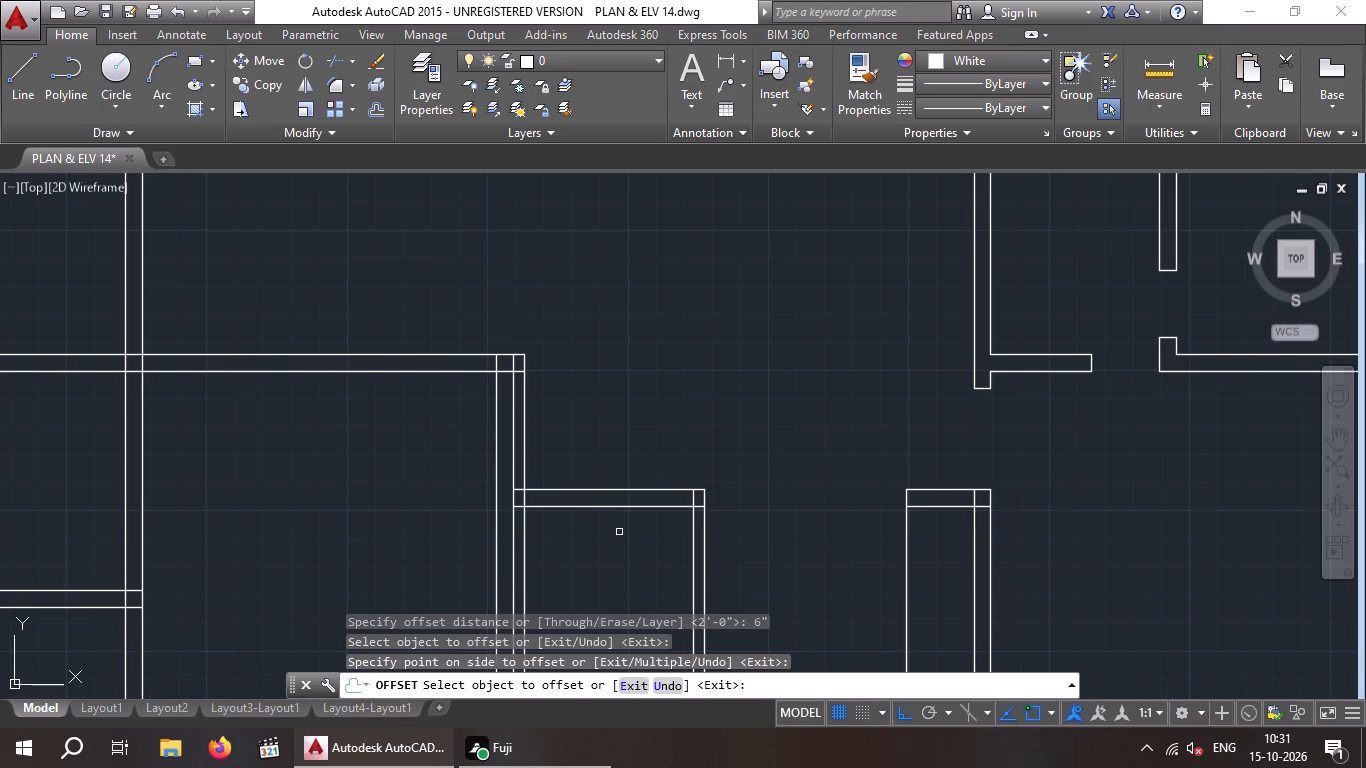
middle_click_drag(626, 524, 574, 405)
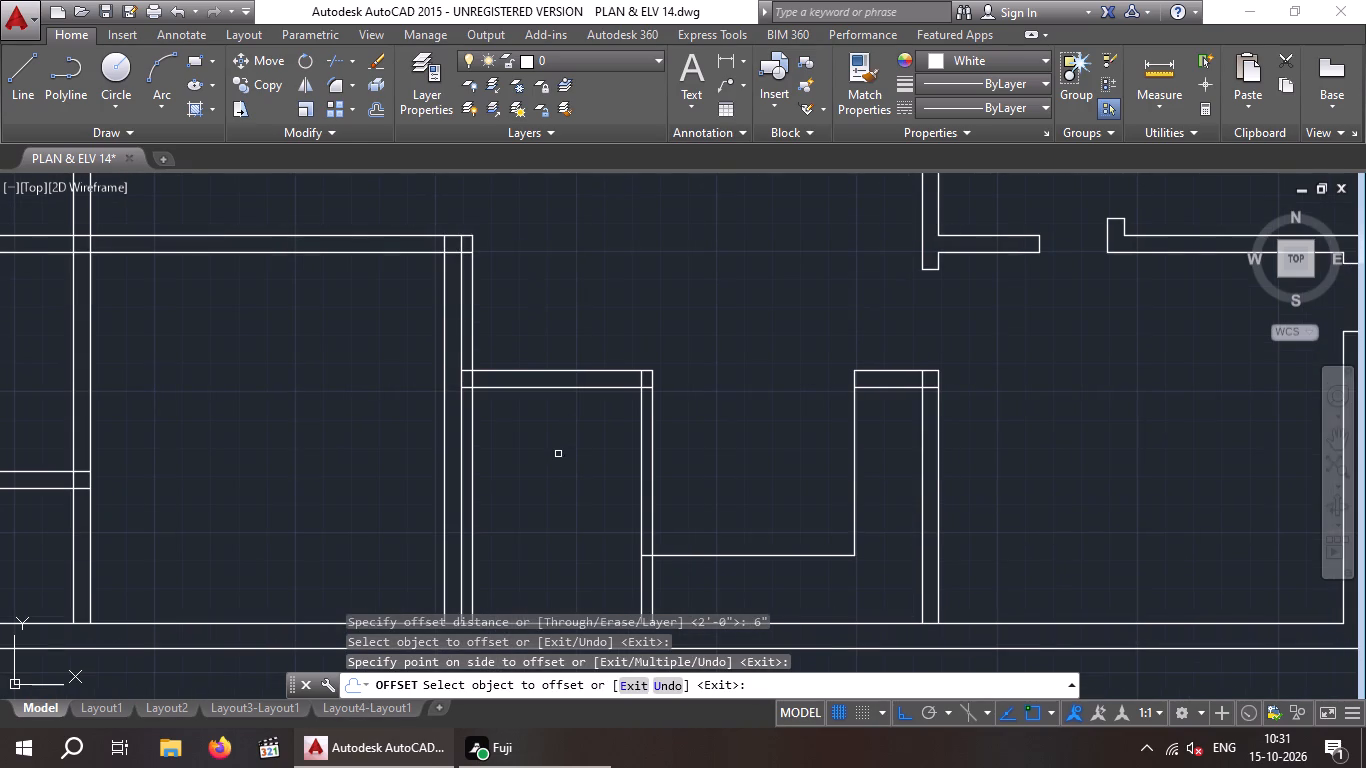
key("Escape")
key("Escape")
key("Escape")
Offset the inner face of the adjoining small room's recess-side wall 4" into that room as a jamb line.
key("o")
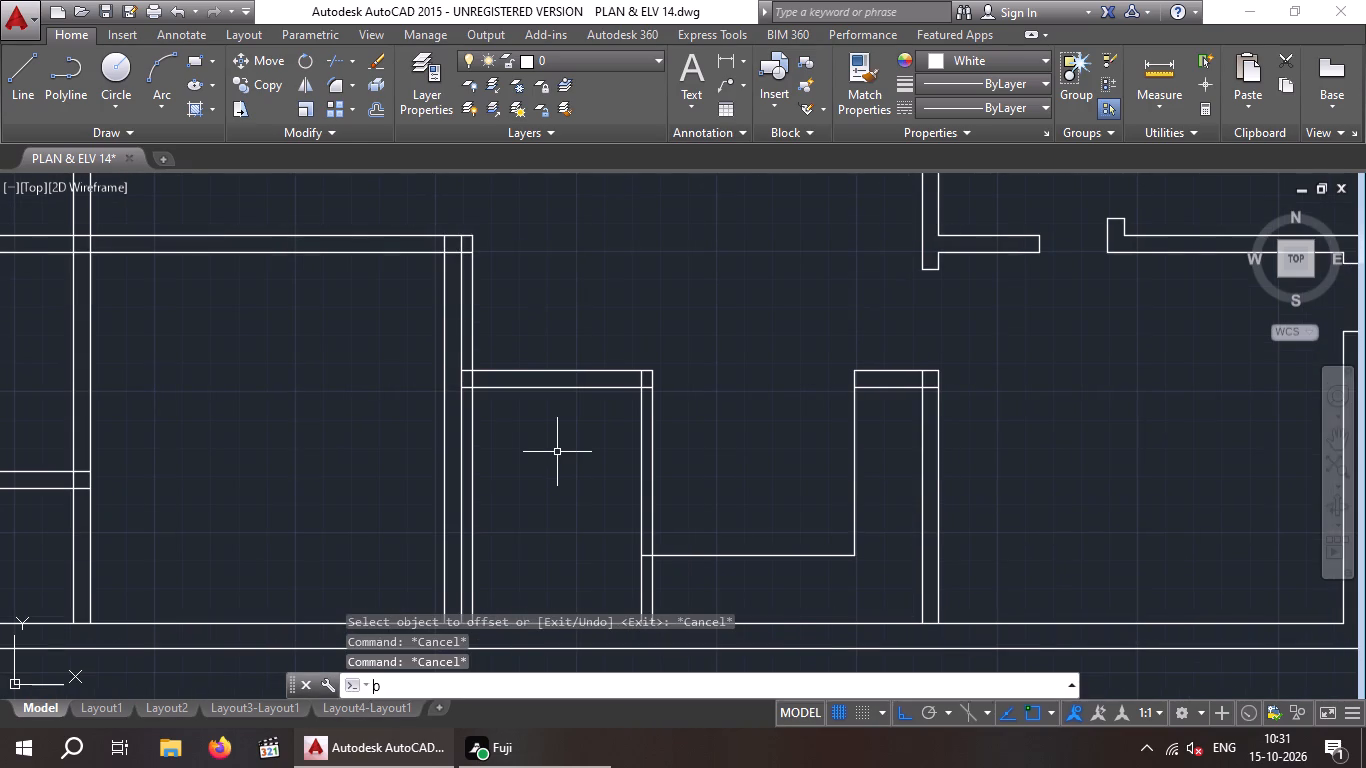
key("Return")
key("4")
key("shift+quotedbl")
key("Return")
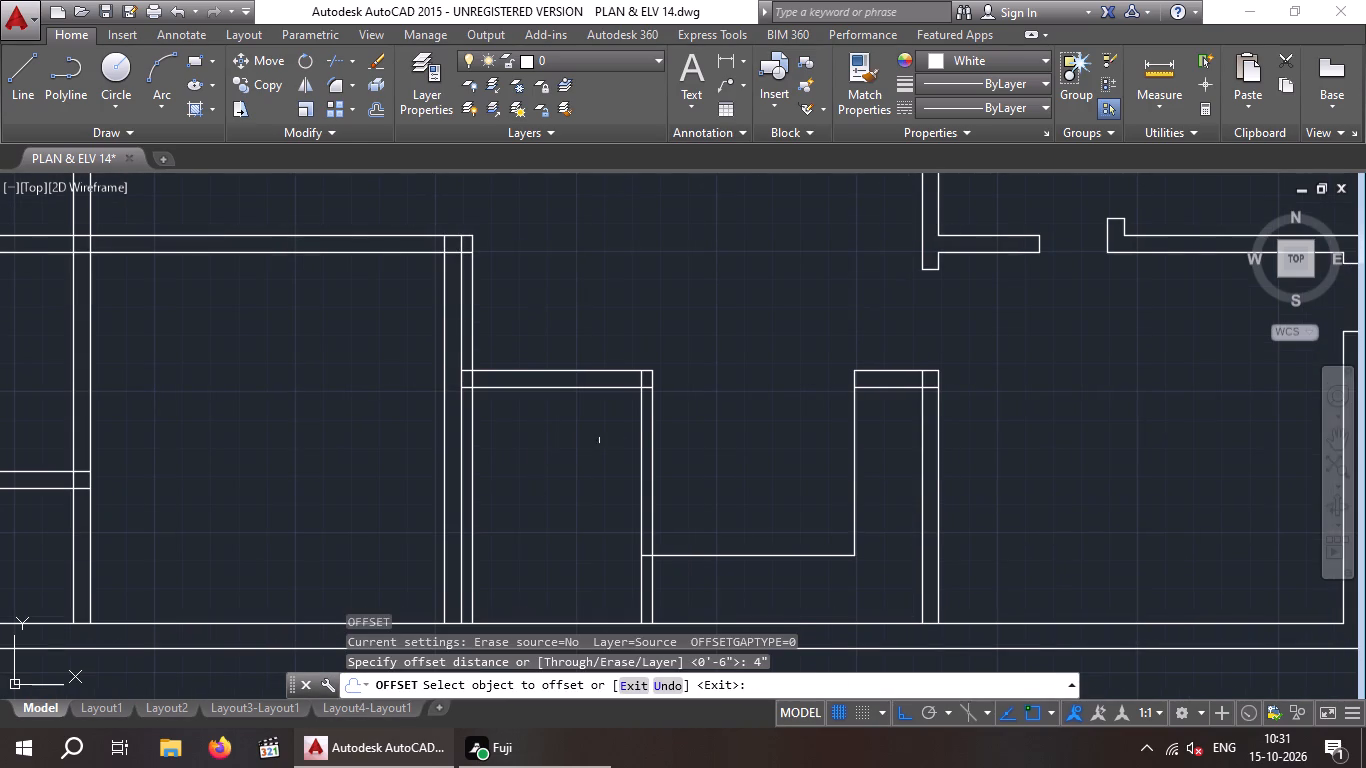
left_click_drag(642, 426, 600, 435)
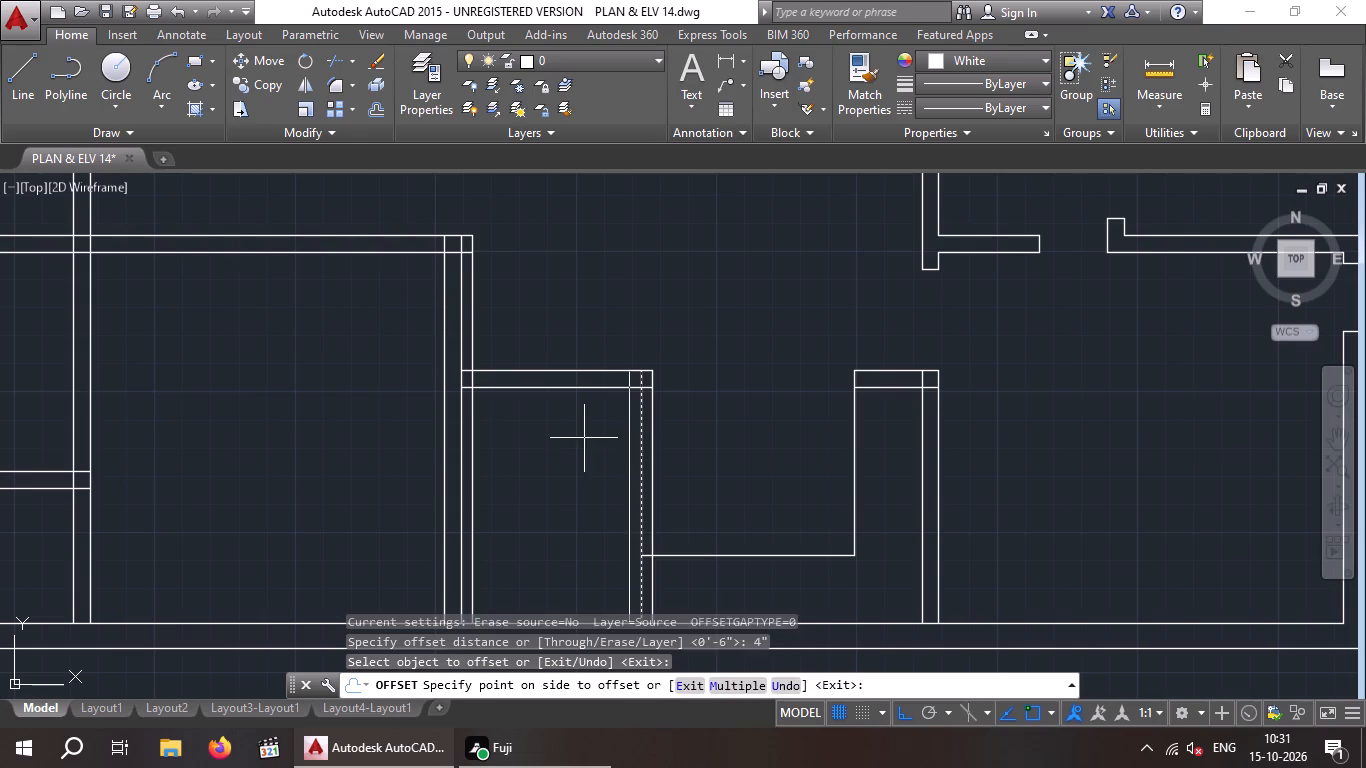
left_click(579, 439)
scroll(578, 439, "down", 2)
middle_click_drag(572, 442, 562, 404)
key("Escape")
key("Escape")
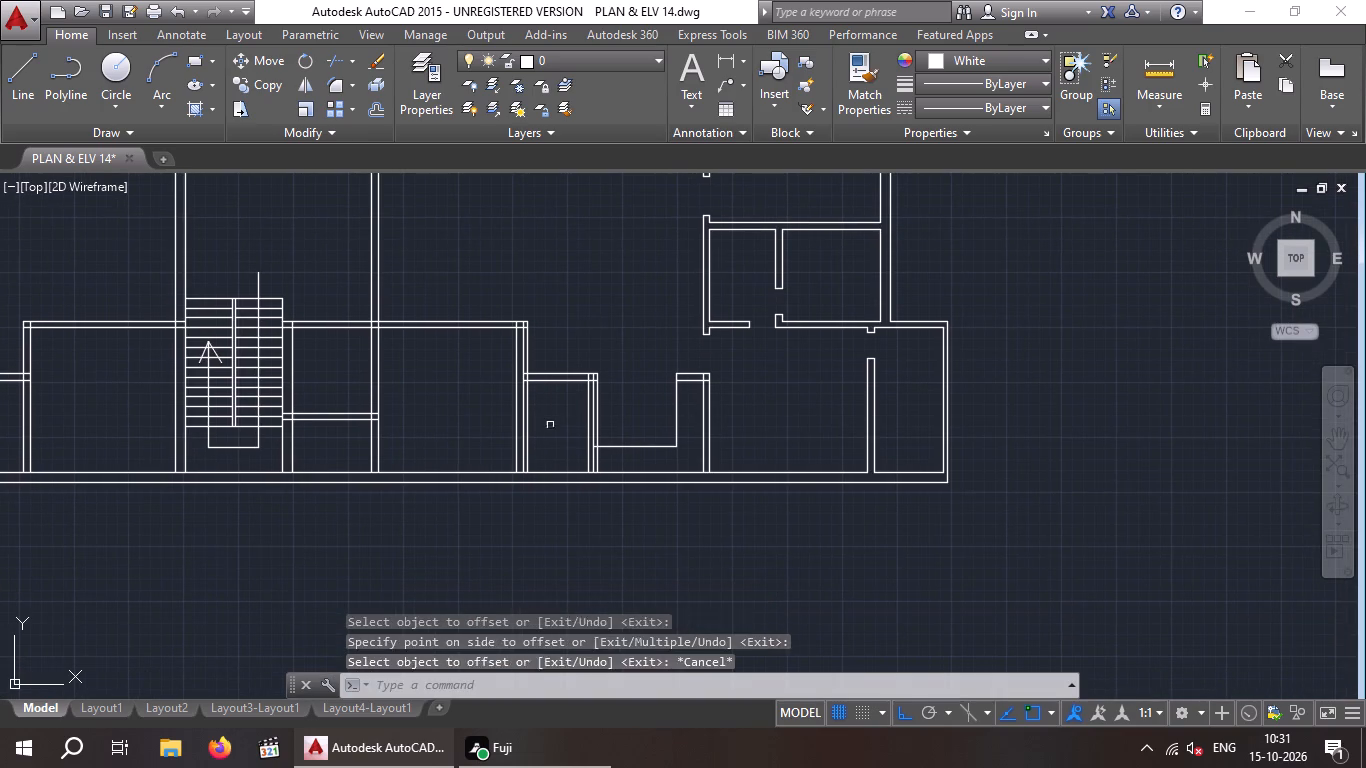
Trim both new offset lines inside the rooms, leaving only short jamb lines across the rooms' top walls.
type("TR")
key("space")
key("space")
scroll(542, 445, "up", 3)
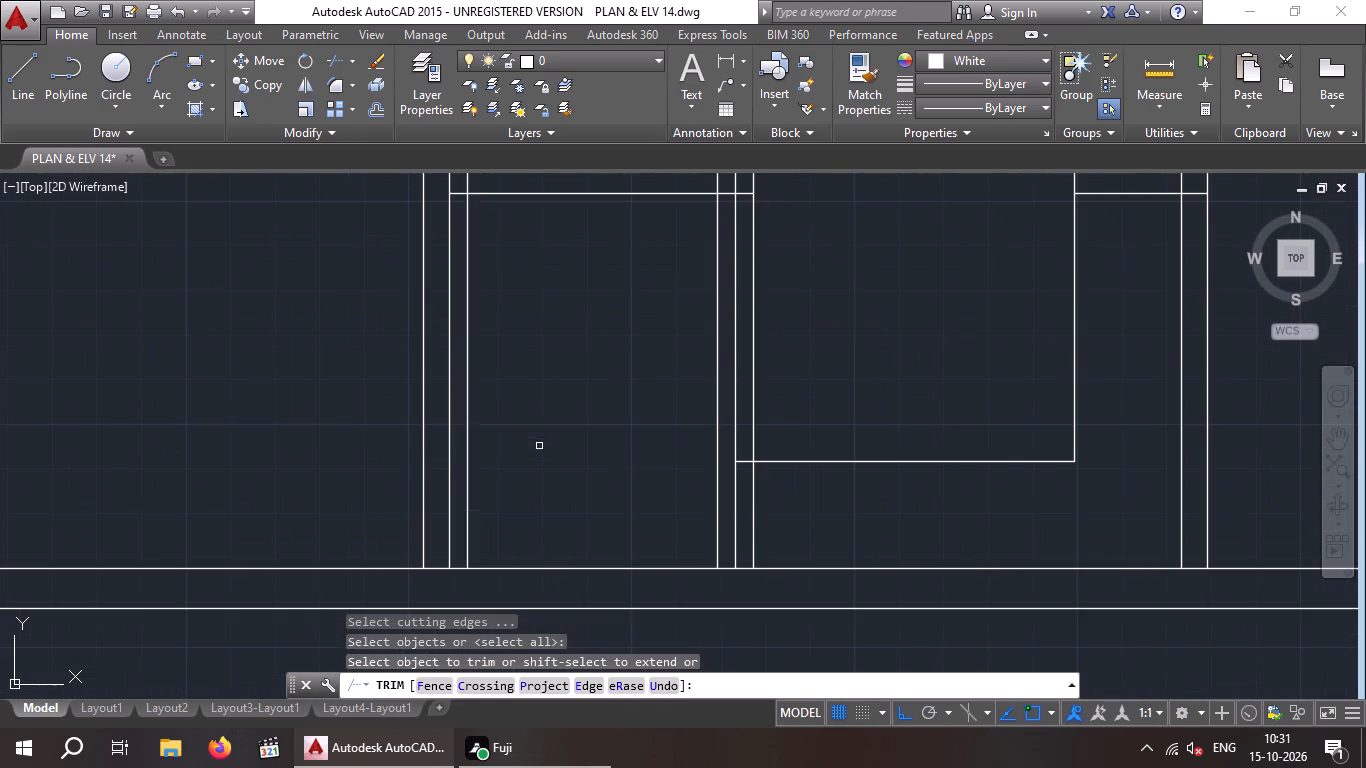
scroll(424, 469, "down", 1)
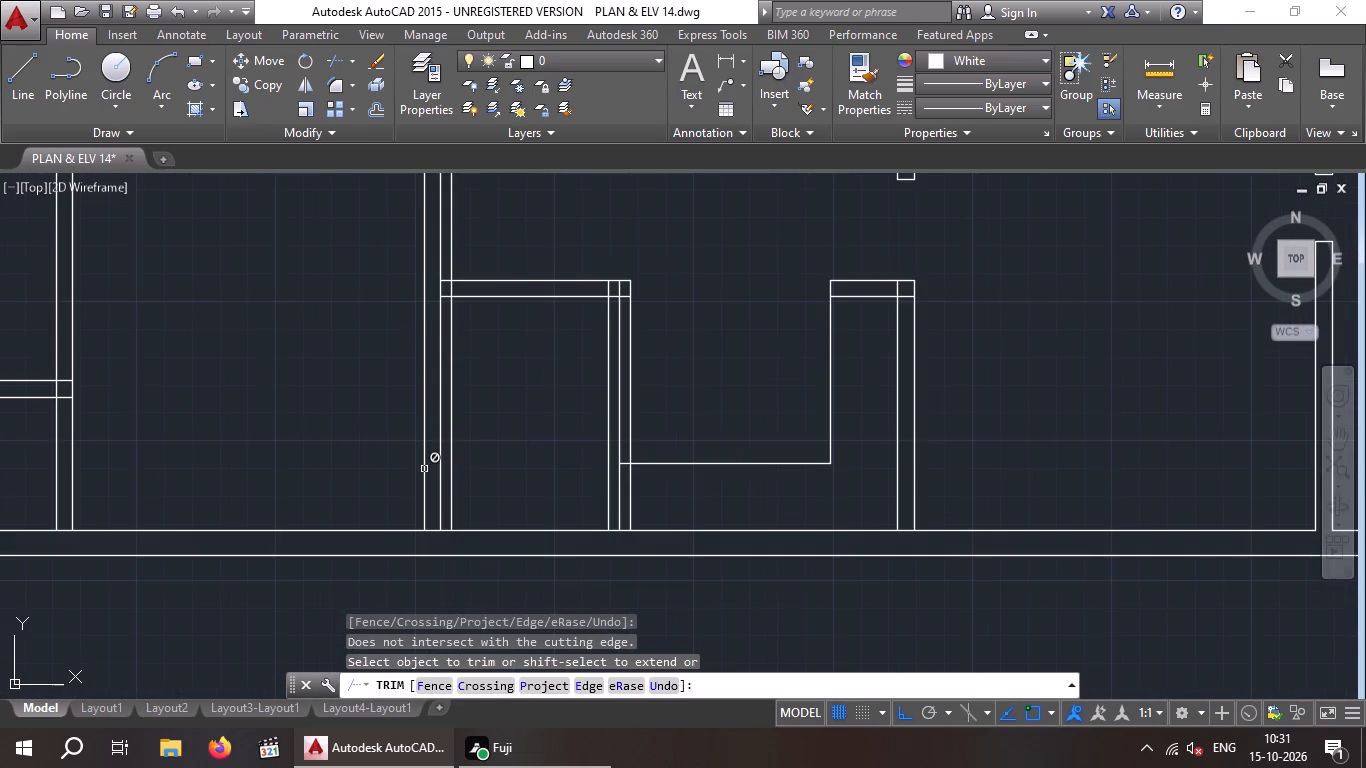
scroll(424, 468, "down", 1)
left_click(425, 468)
scroll(522, 478, "up", 2)
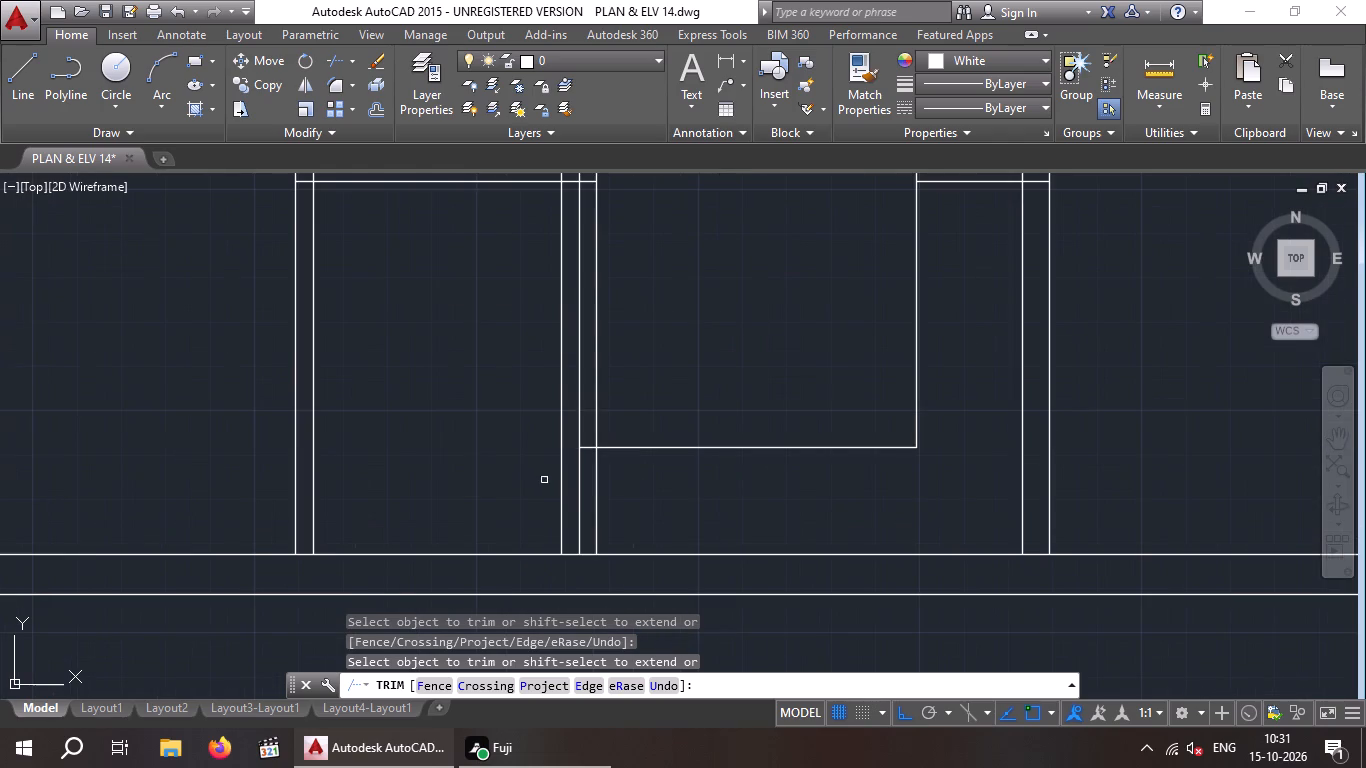
left_click(562, 473)
scroll(489, 484, "down", 2)
key("Escape")
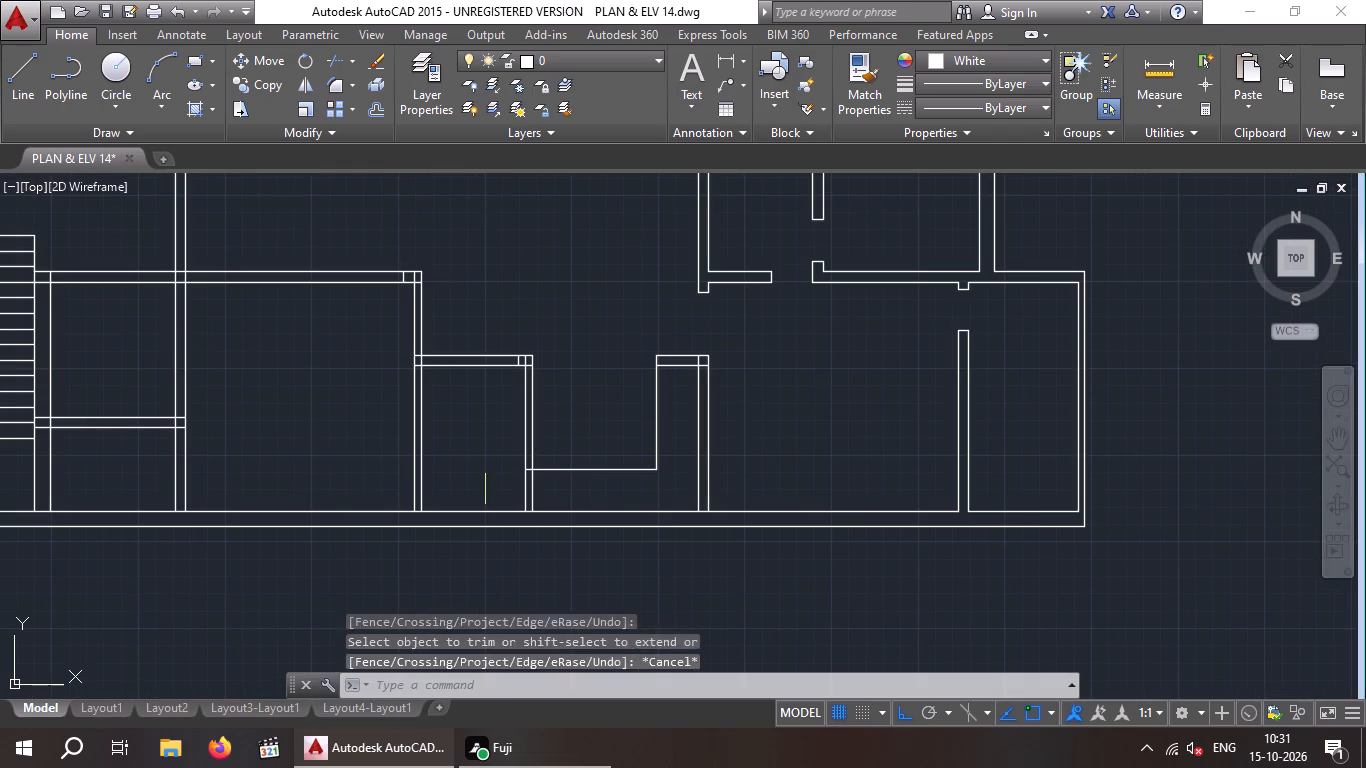
key("Escape")
Offset the small room's jamb line 2' along its top wall to mark the other side of the door opening.
key("o")
key("Return")
key("2")
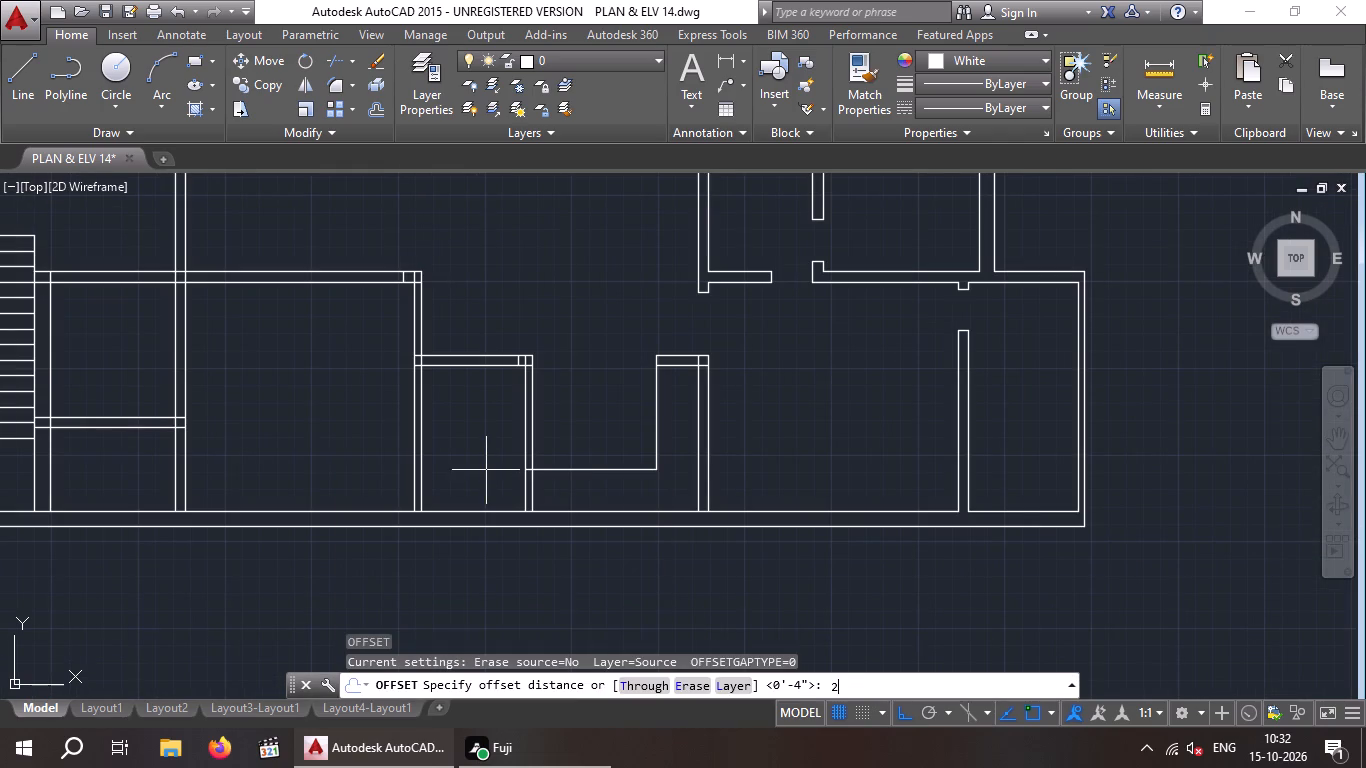
key("apostrophe")
key("Return")
scroll(509, 360, "up", 3)
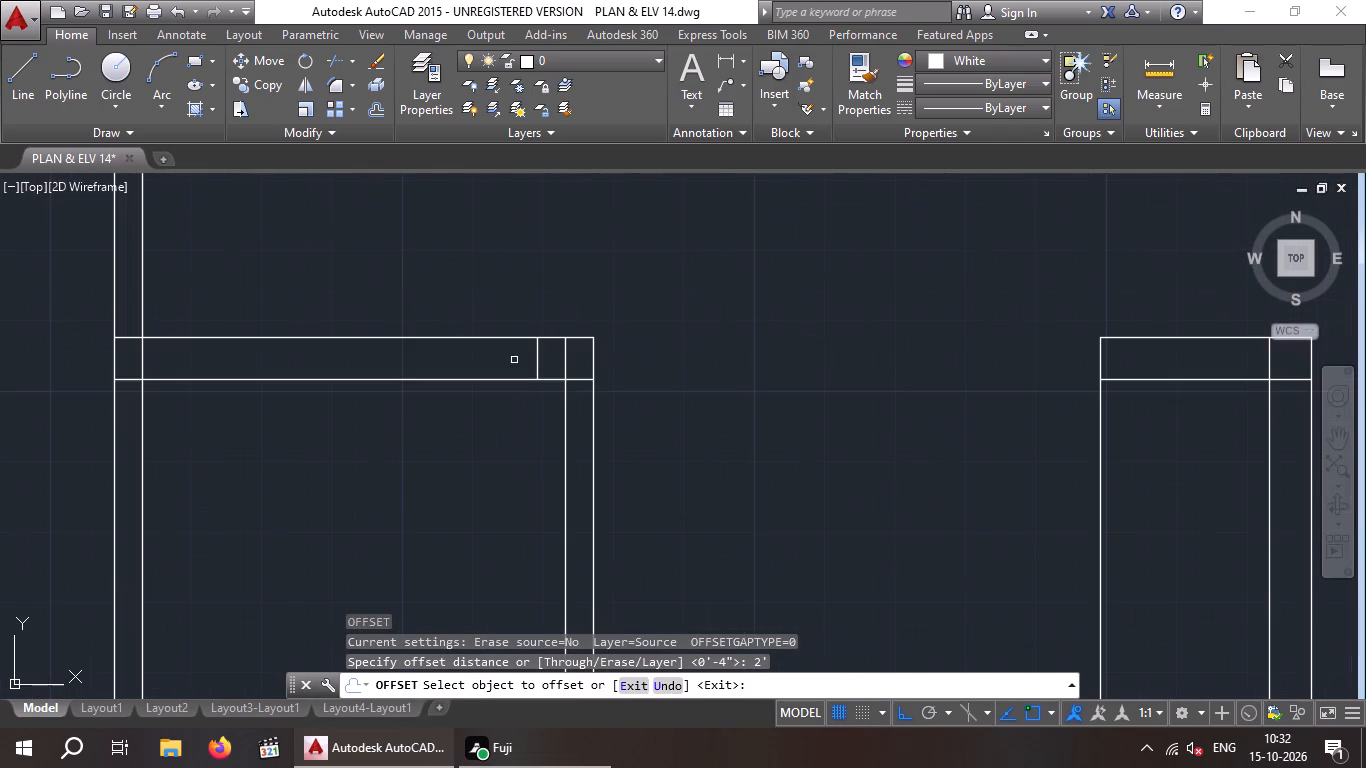
left_click(539, 358)
left_click(395, 390)
scroll(404, 435, "down", 4)
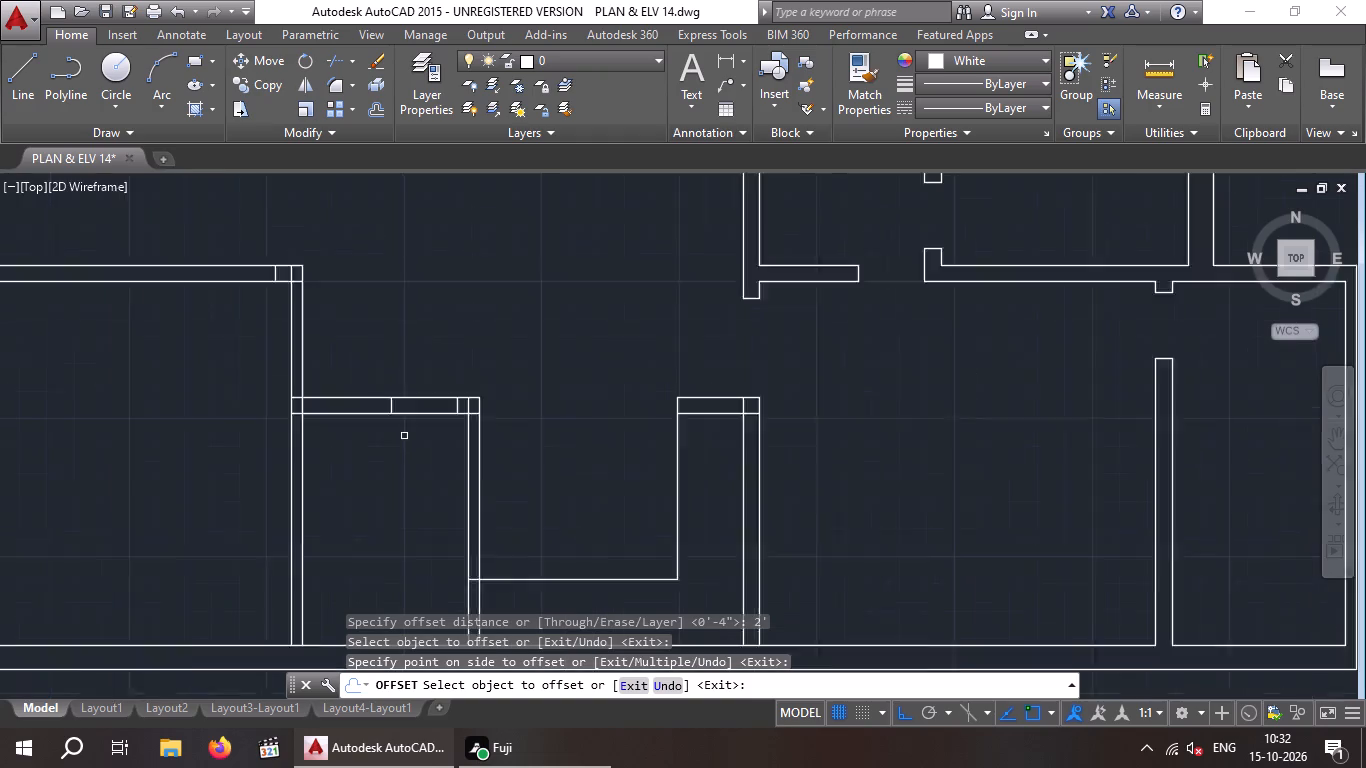
scroll(349, 374, "up", 3)
key("Escape")
key("Escape")
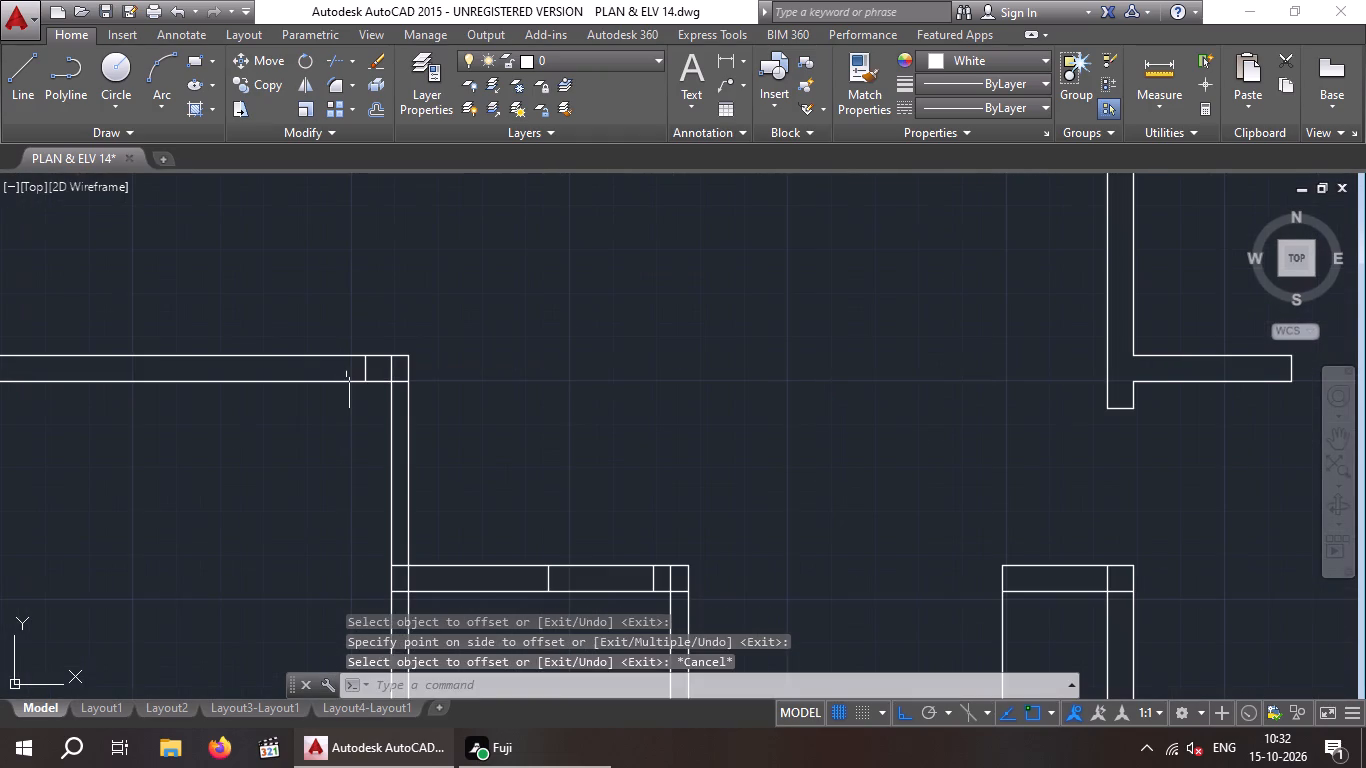
Offset the large room's jamb line 3' along its top wall to mark the other side of the door opening.
key("o")
key("Return")
key("3")
key("apostrophe")
key("Return")
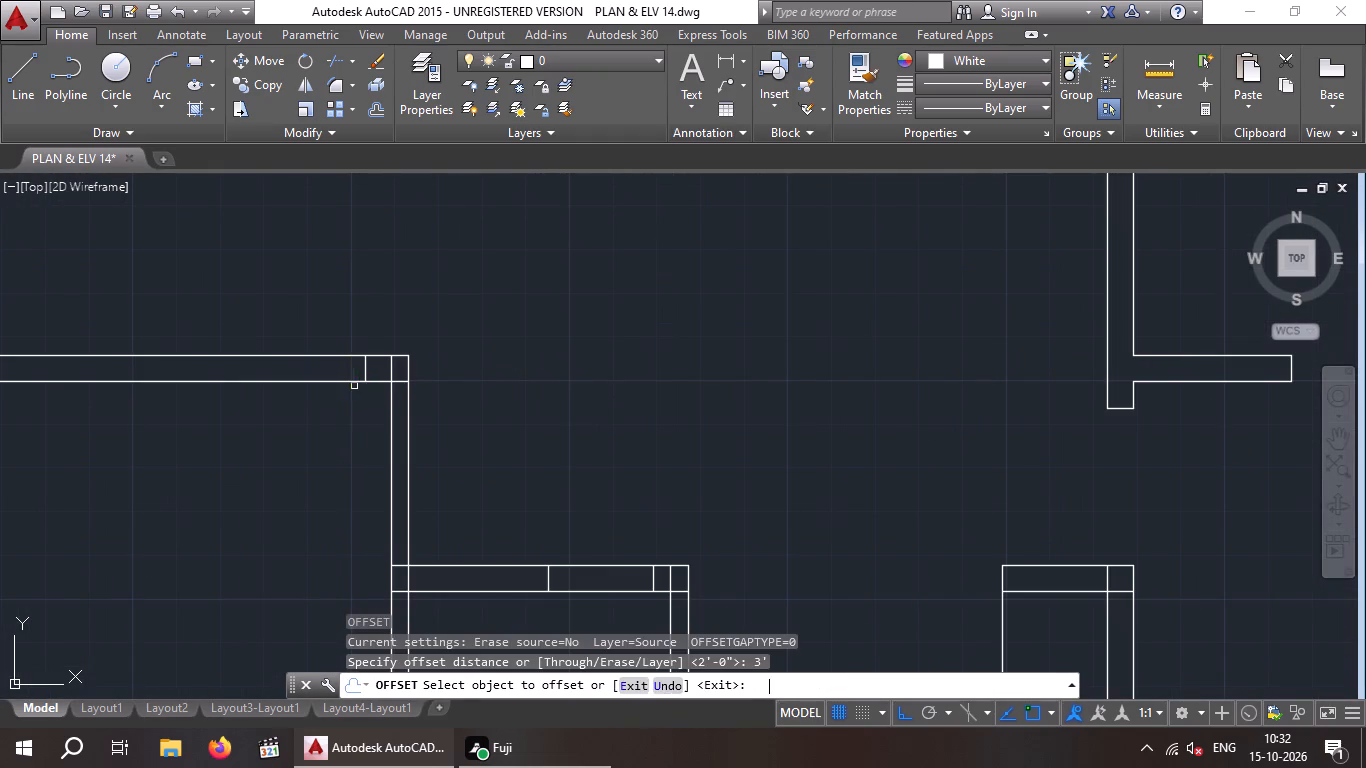
left_click(363, 372)
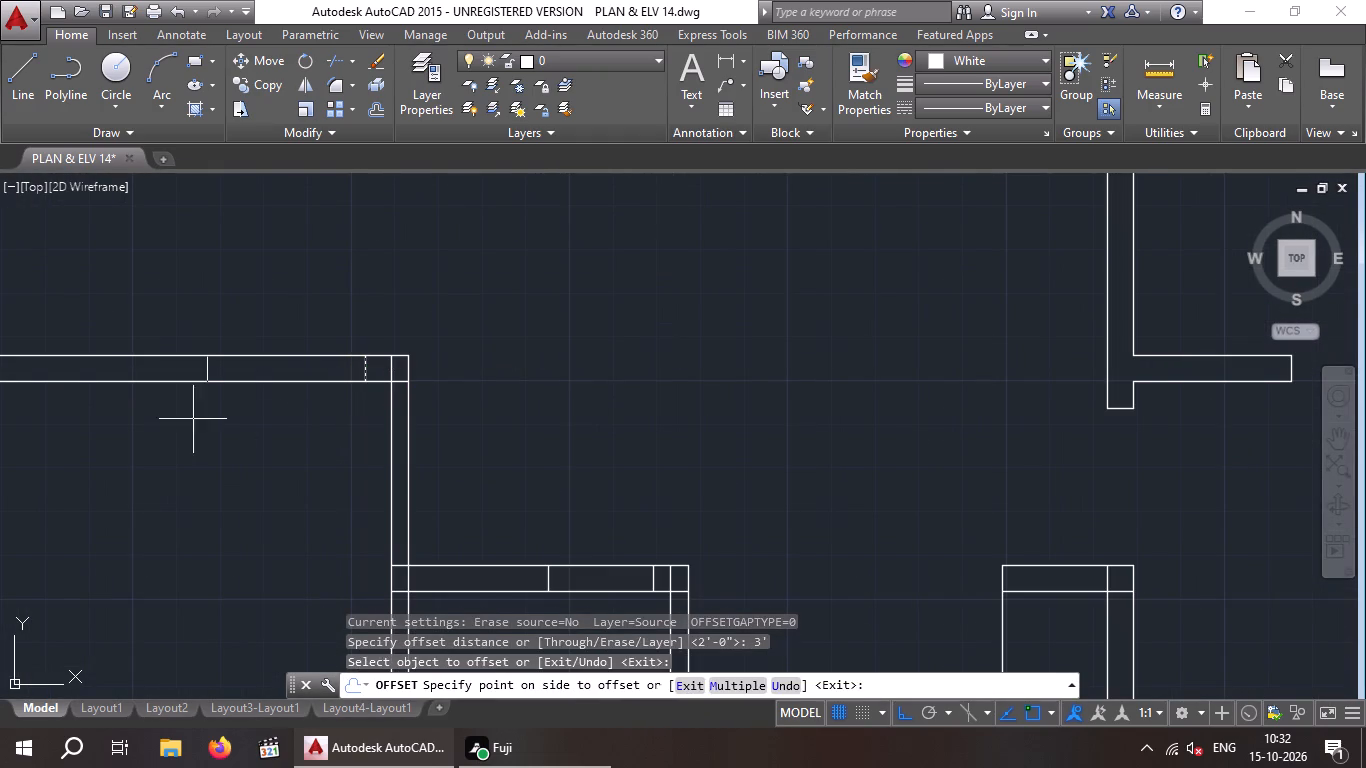
left_click(185, 420)
scroll(199, 438, "down", 2)
key("Escape")
key("Escape")
Trim the top wall lines between the jambs to cut the large room's 3' and the small room's 2' door openings.
type("TR")
key("space")
key("space")
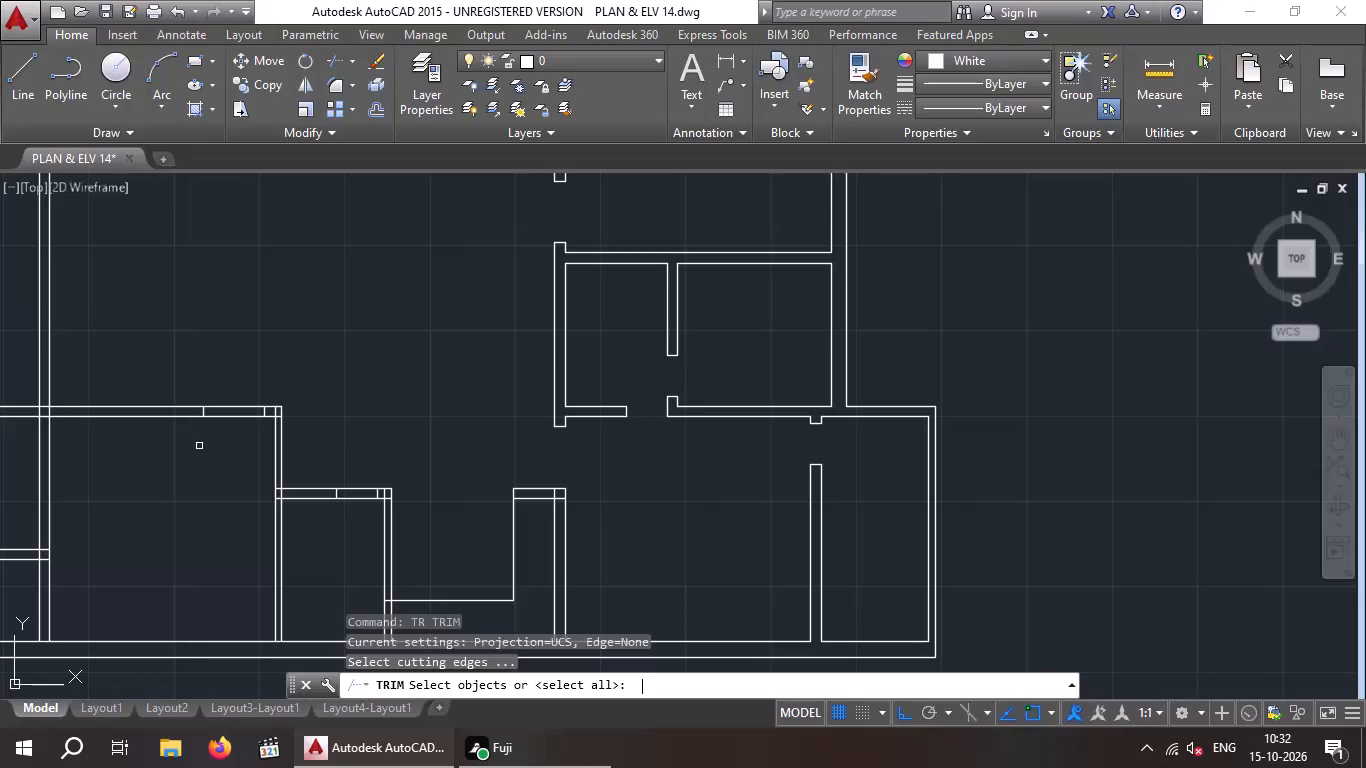
left_click(237, 436)
left_click(227, 380)
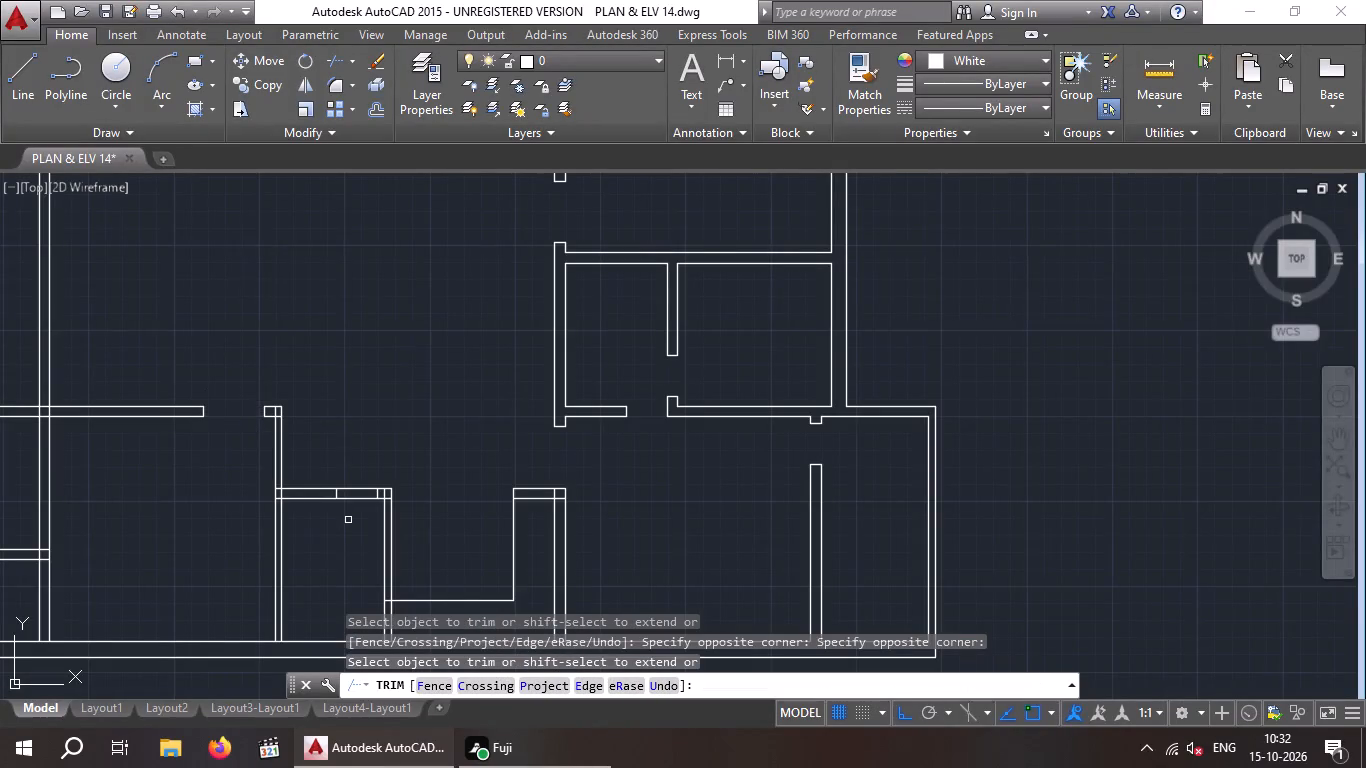
scroll(349, 518, "up", 2)
left_click_drag(365, 510, 349, 493)
left_click(338, 425)
Trim the overlapping inner wall lines at the small room's upper corner beside its door opening and the recess.
scroll(427, 466, "up", 2)
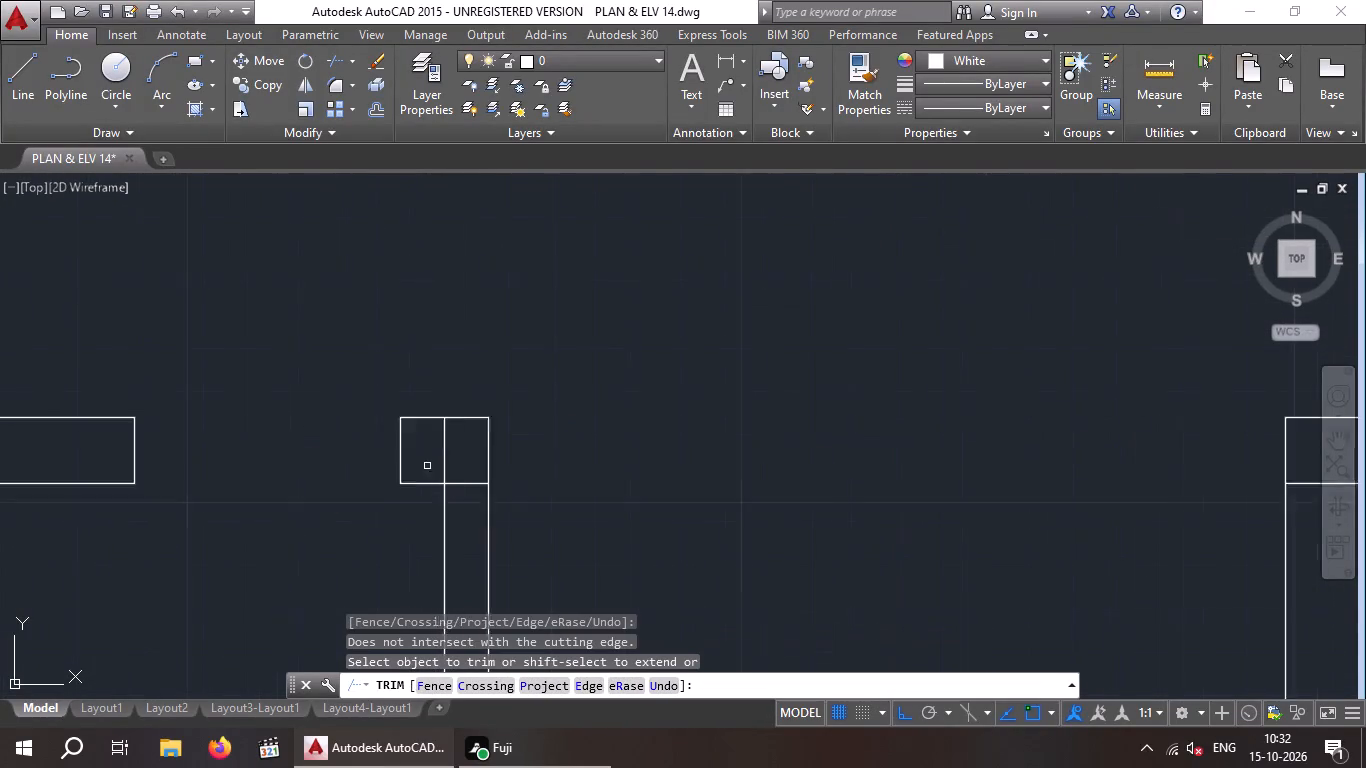
scroll(427, 466, "up", 1)
left_click_drag(467, 442, 442, 448)
left_click_drag(416, 450, 430, 450)
left_click_drag(501, 449, 493, 523)
left_click(490, 525)
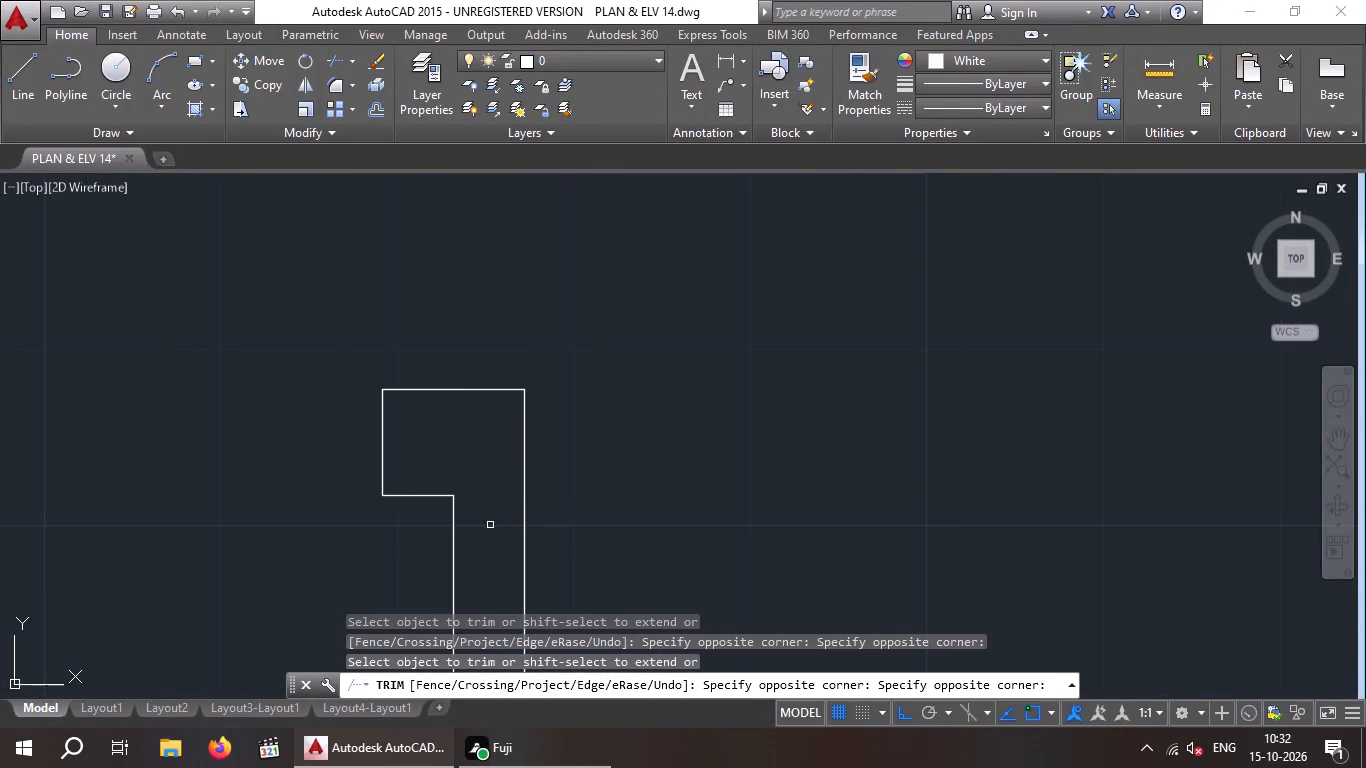
Trim the crossing lines where the small room's top wall meets the large room's side wall.
scroll(481, 515, "down", 4)
scroll(319, 509, "up", 4)
left_click_drag(322, 489, 305, 491)
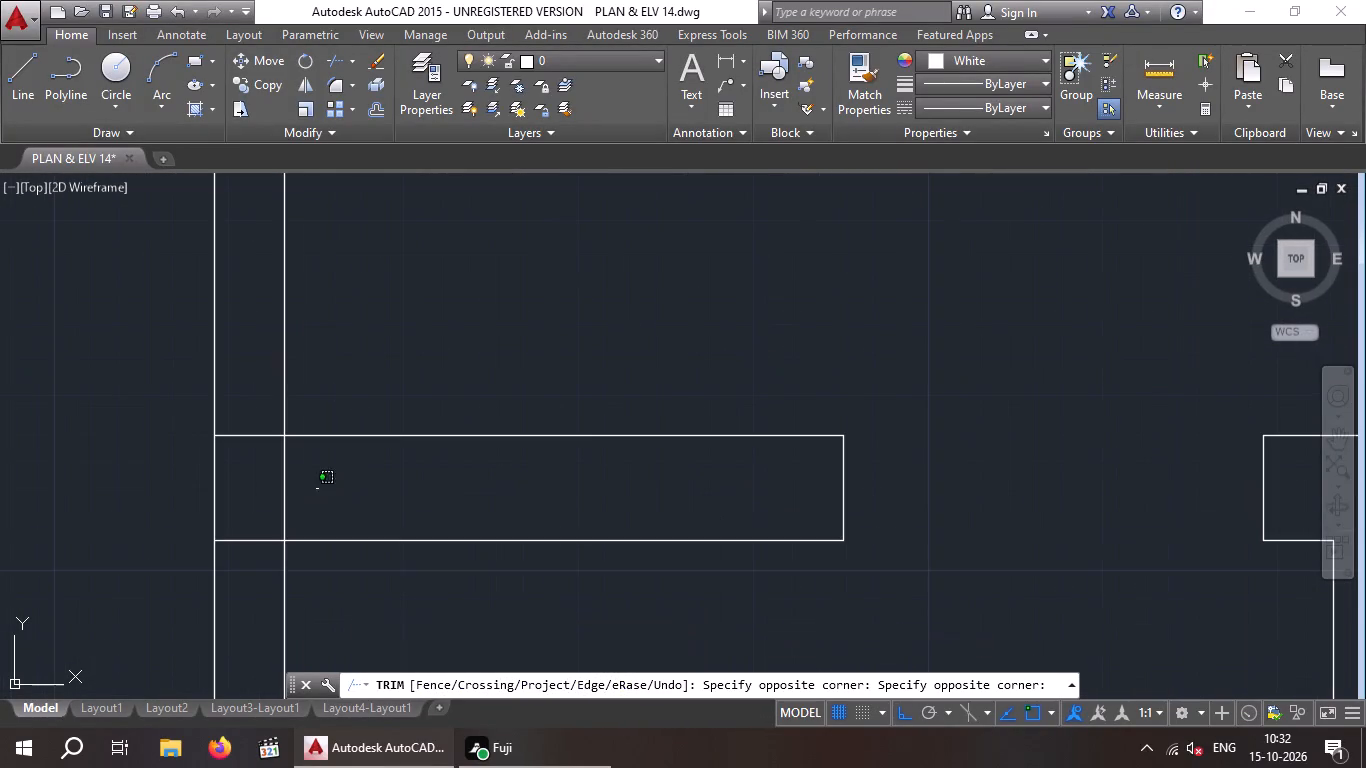
left_click_drag(305, 491, 245, 498)
left_click(249, 501)
left_click(243, 582)
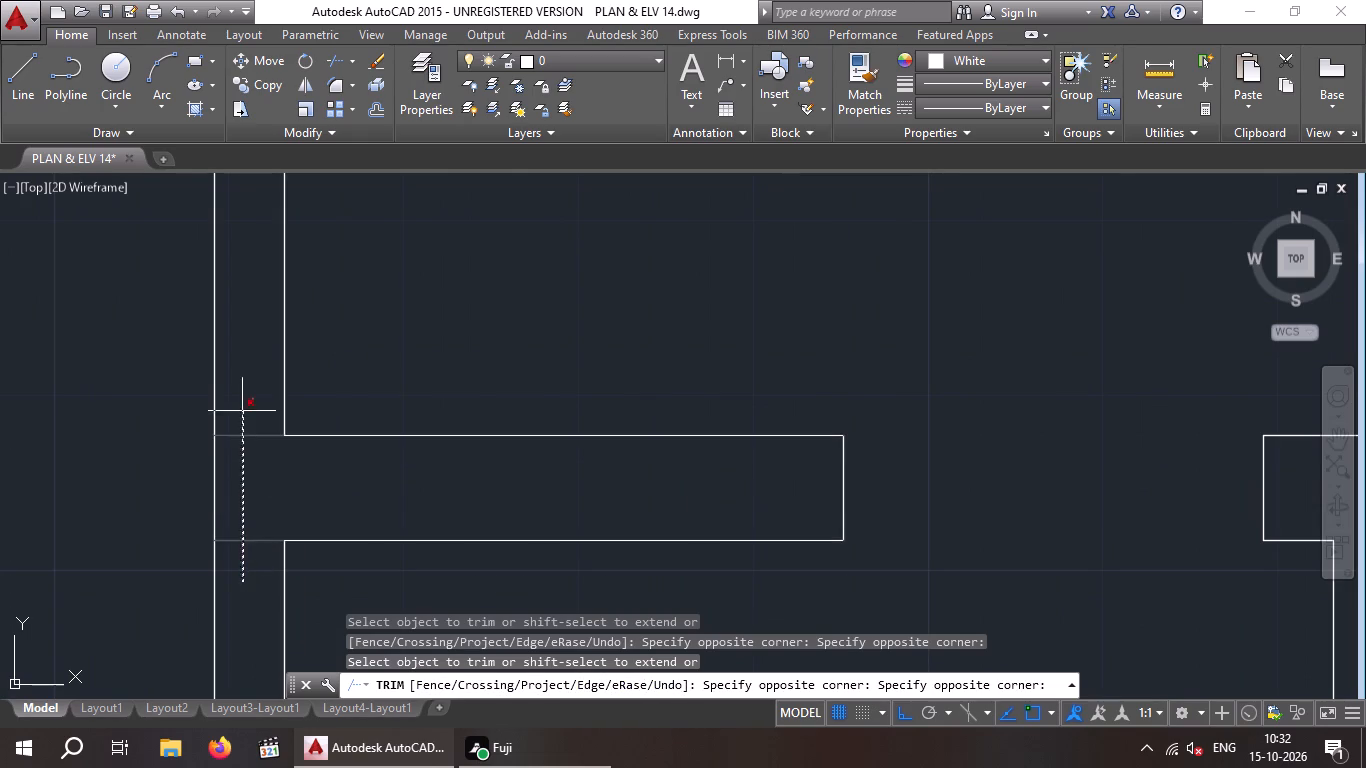
left_click(242, 408)
Trim the overlapping inner wall lines at the large room's upper corner beside its door opening.
scroll(249, 436, "down", 3)
scroll(230, 227, "up", 4)
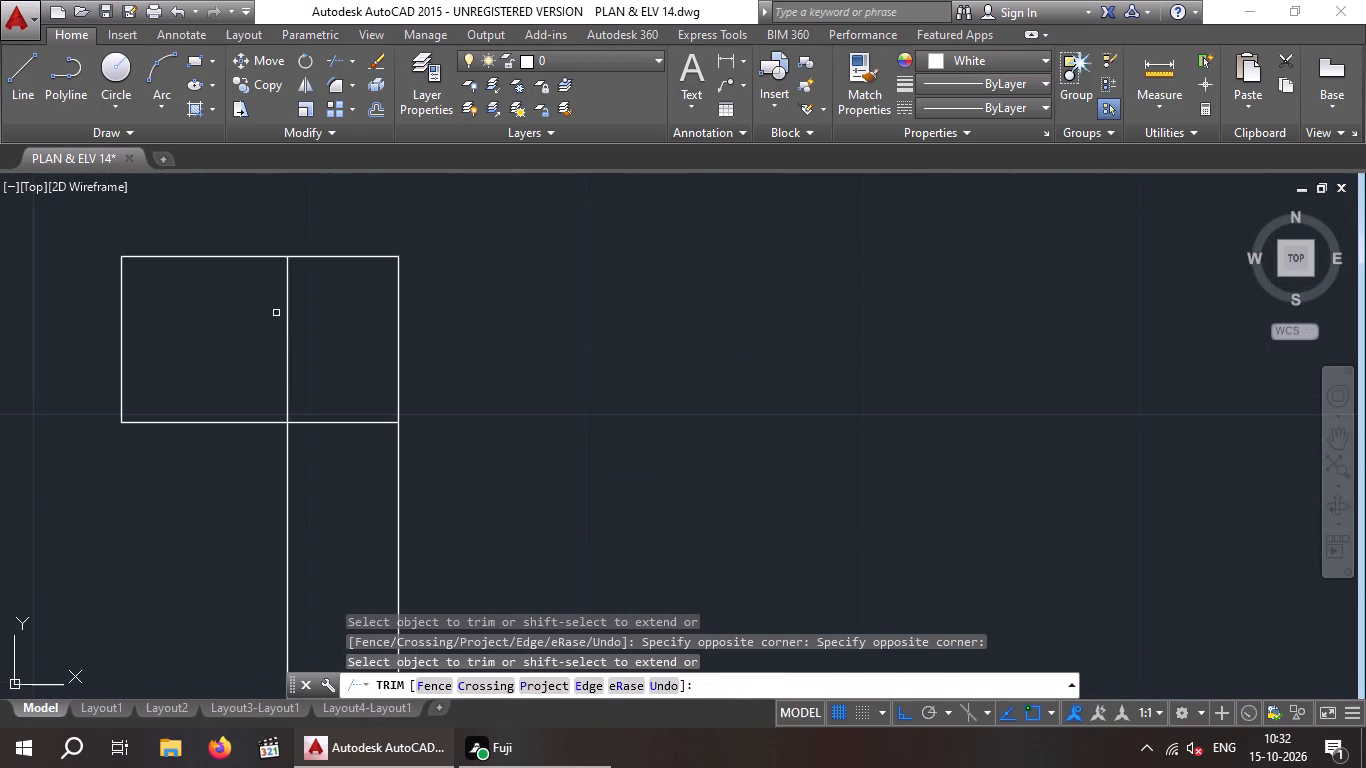
left_click_drag(321, 317, 286, 328)
left_click(264, 332)
left_click_drag(343, 485, 323, 441)
left_click(313, 371)
scroll(313, 371, "down", 4)
right_click_drag(335, 395, 347, 395)
scroll(403, 367, "down", 3)
scroll(495, 364, "down", 1)
key("Escape")
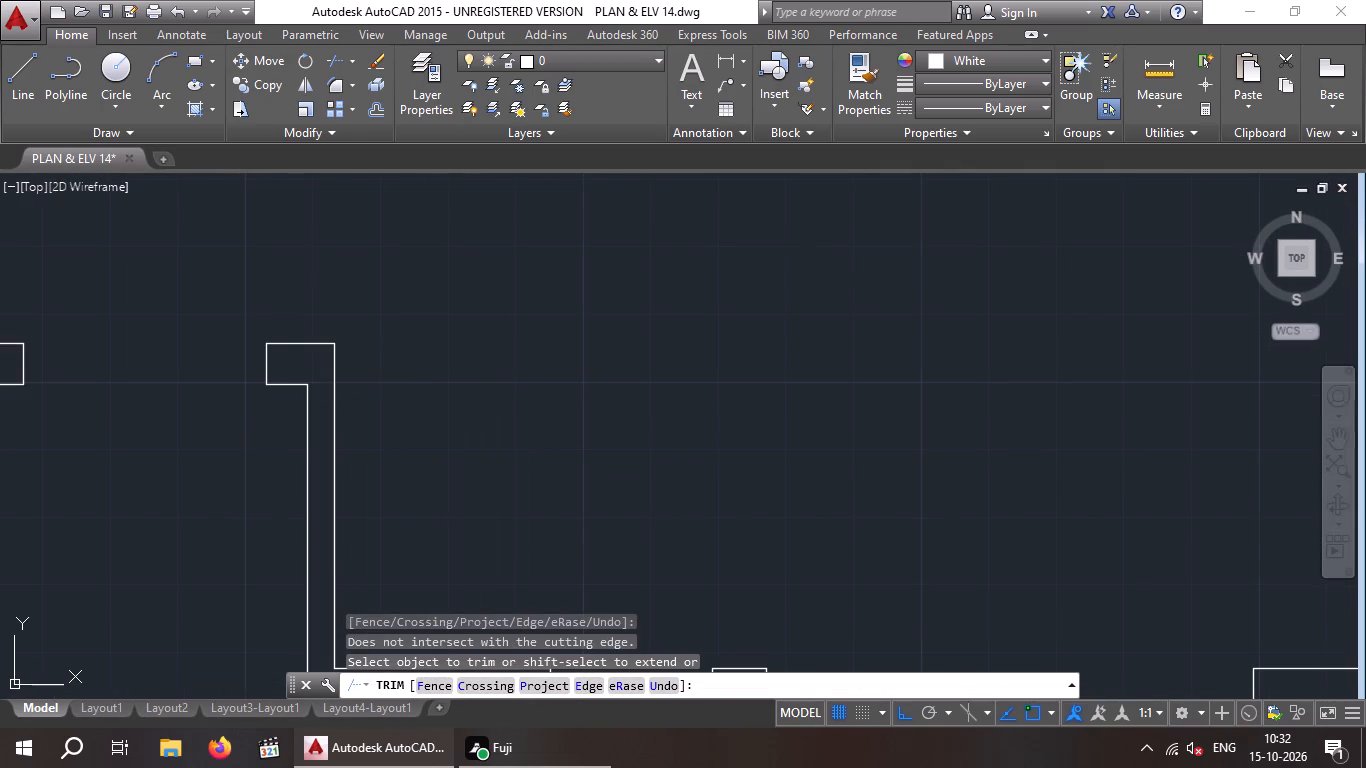
Trim the stub of the recess's bottom line that crosses inside the small room's side wall.
scroll(495, 363, "down", 2)
middle_click_drag(494, 362, 451, 279)
scroll(465, 306, "down", 1)
scroll(517, 485, "up", 3)
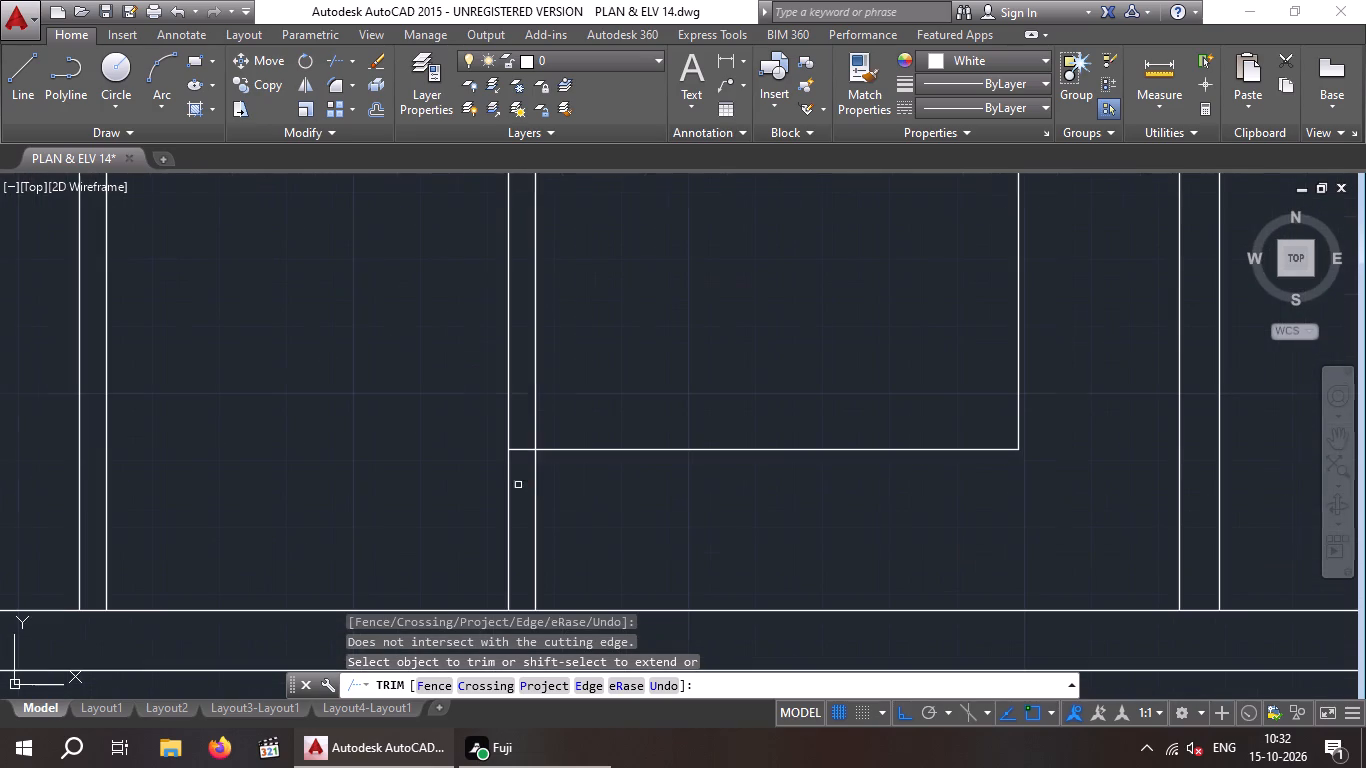
scroll(520, 471, "up", 3)
left_click(509, 430)
left_click(488, 335)
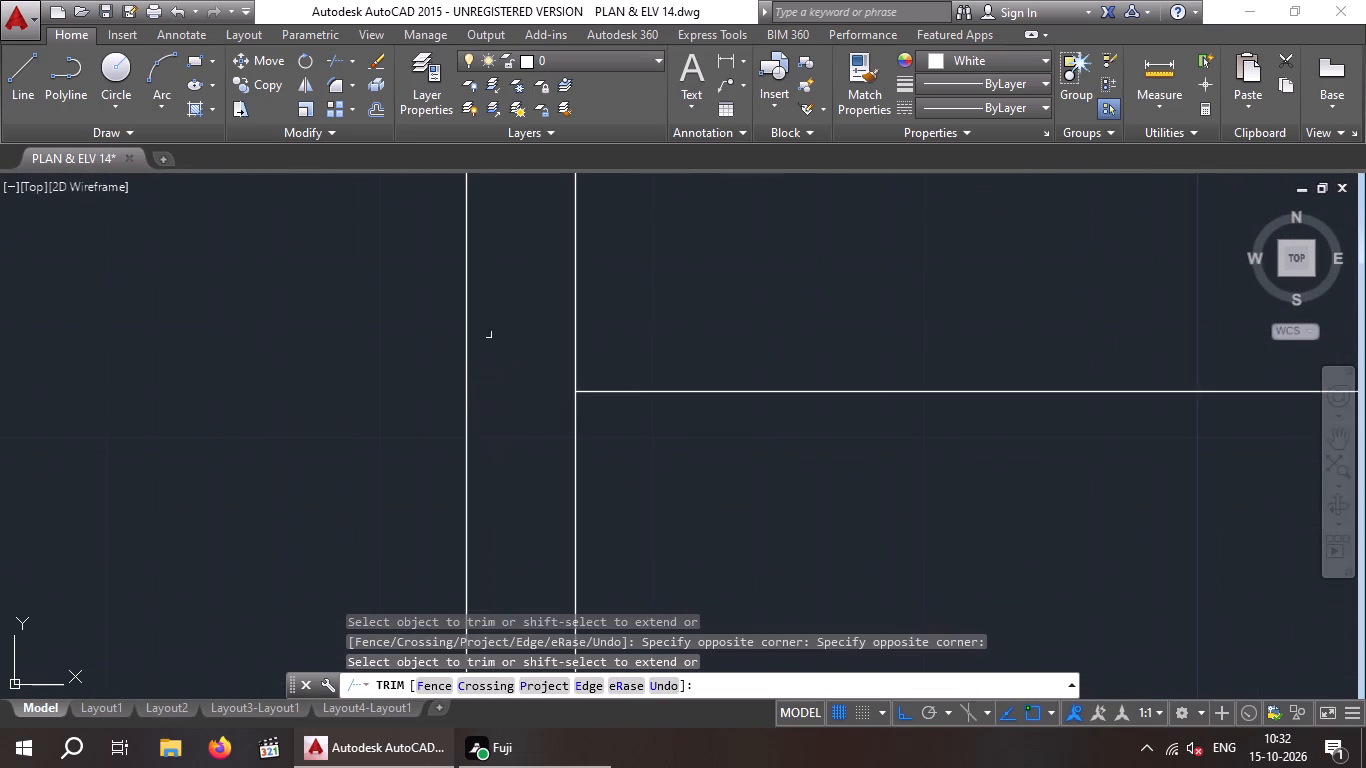
Trim the overlapping inner wall lines at the recess's upper corner, opposite the small room's door.
scroll(497, 354, "down", 4)
scroll(342, 387, "down", 2)
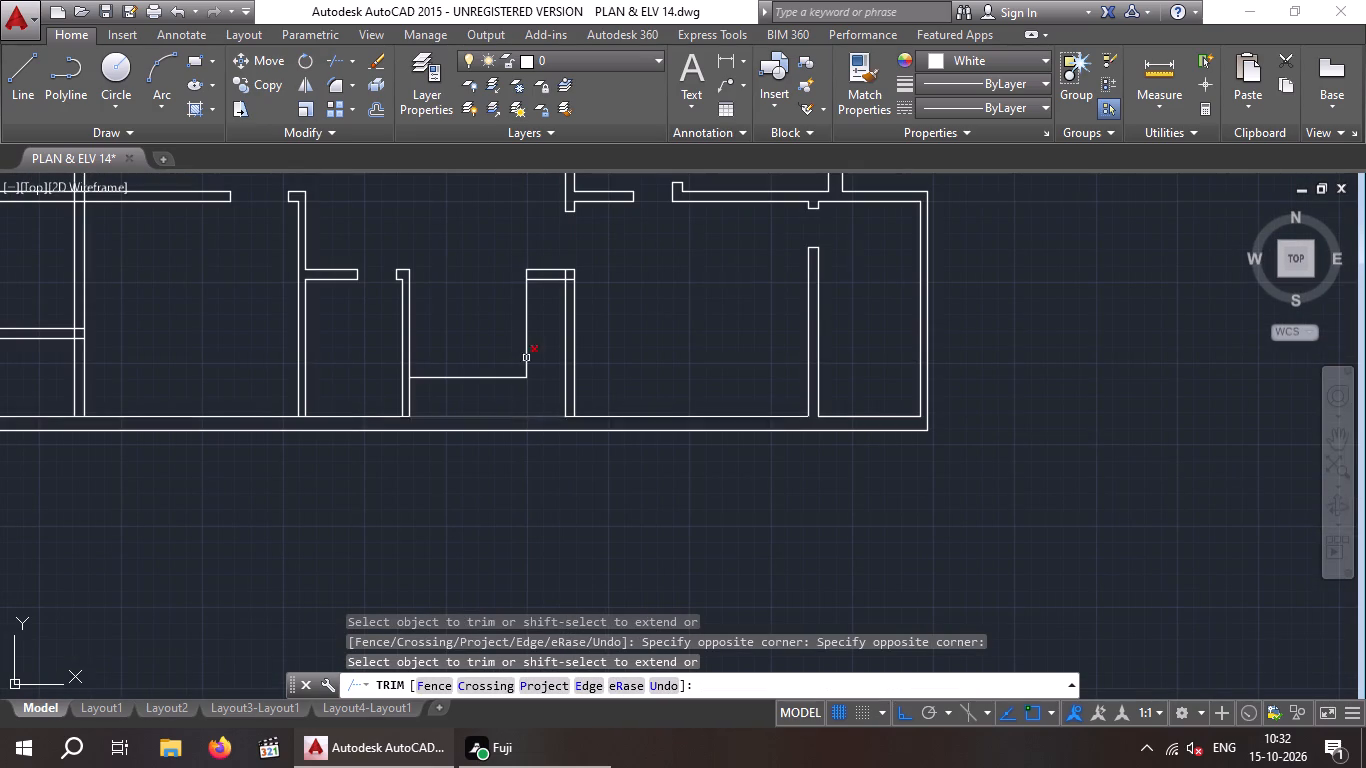
scroll(562, 275, "up", 4)
left_click_drag(582, 265, 547, 273)
left_click(522, 269)
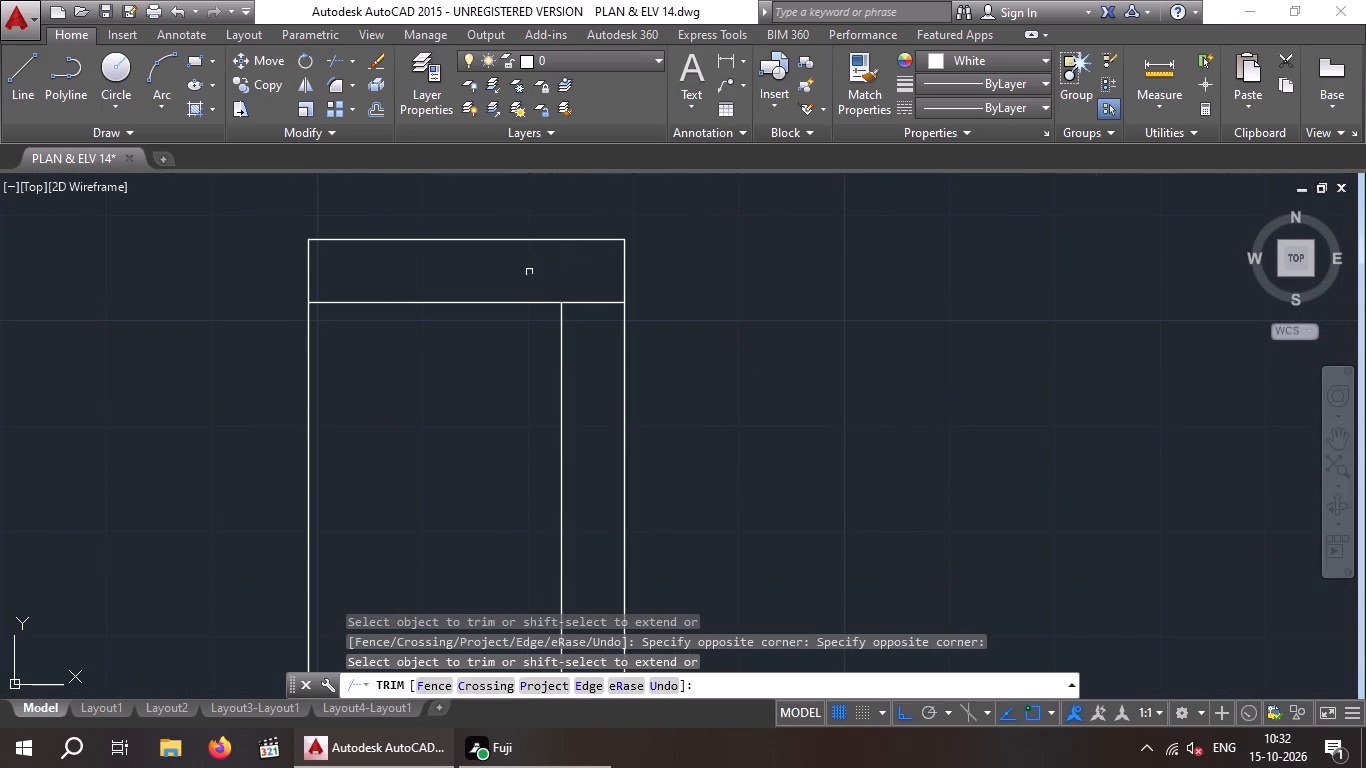
left_click_drag(594, 338, 588, 316)
left_click(578, 279)
scroll(581, 288, "down", 4)
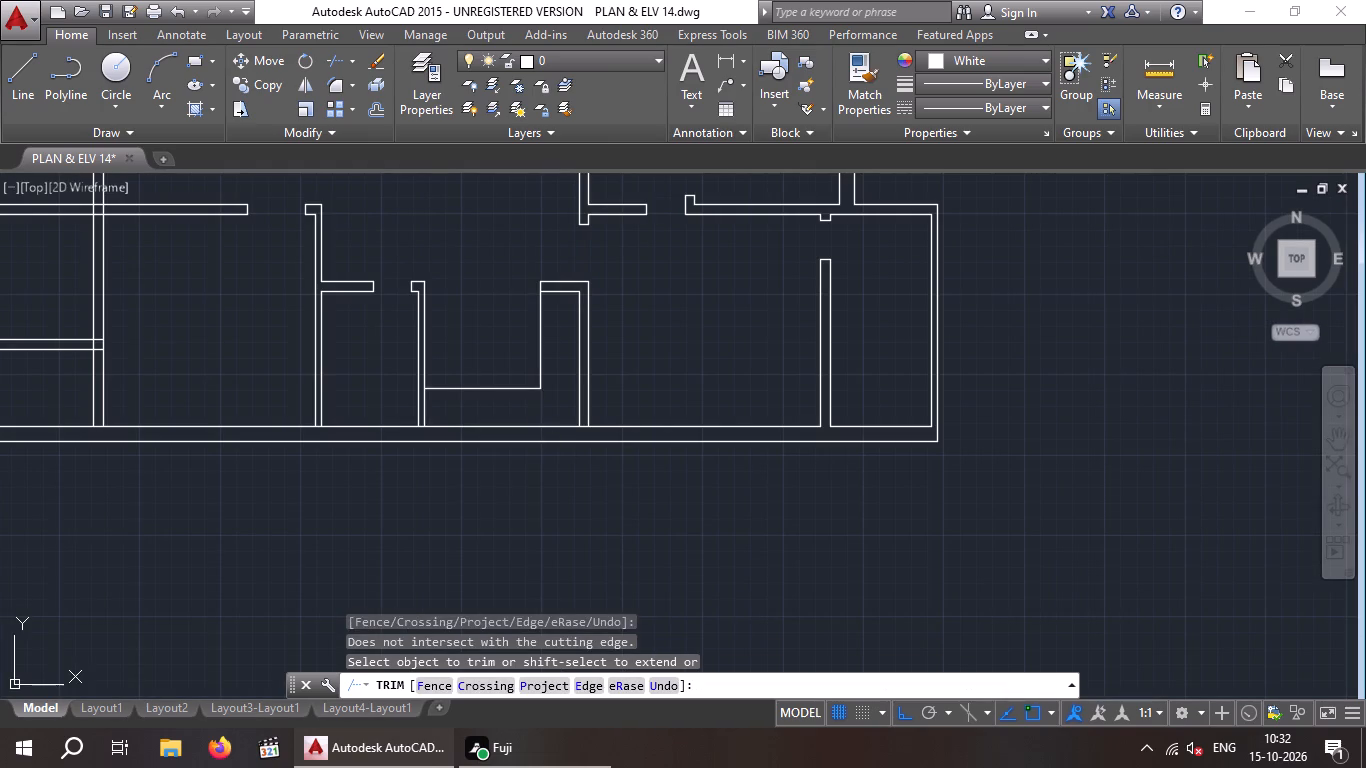
Trim the outer bottom wall's inner line where the three partition walls beside the recess and small room meet it.
scroll(582, 436, "up", 4)
left_click_drag(584, 428, 576, 408)
left_click(559, 336)
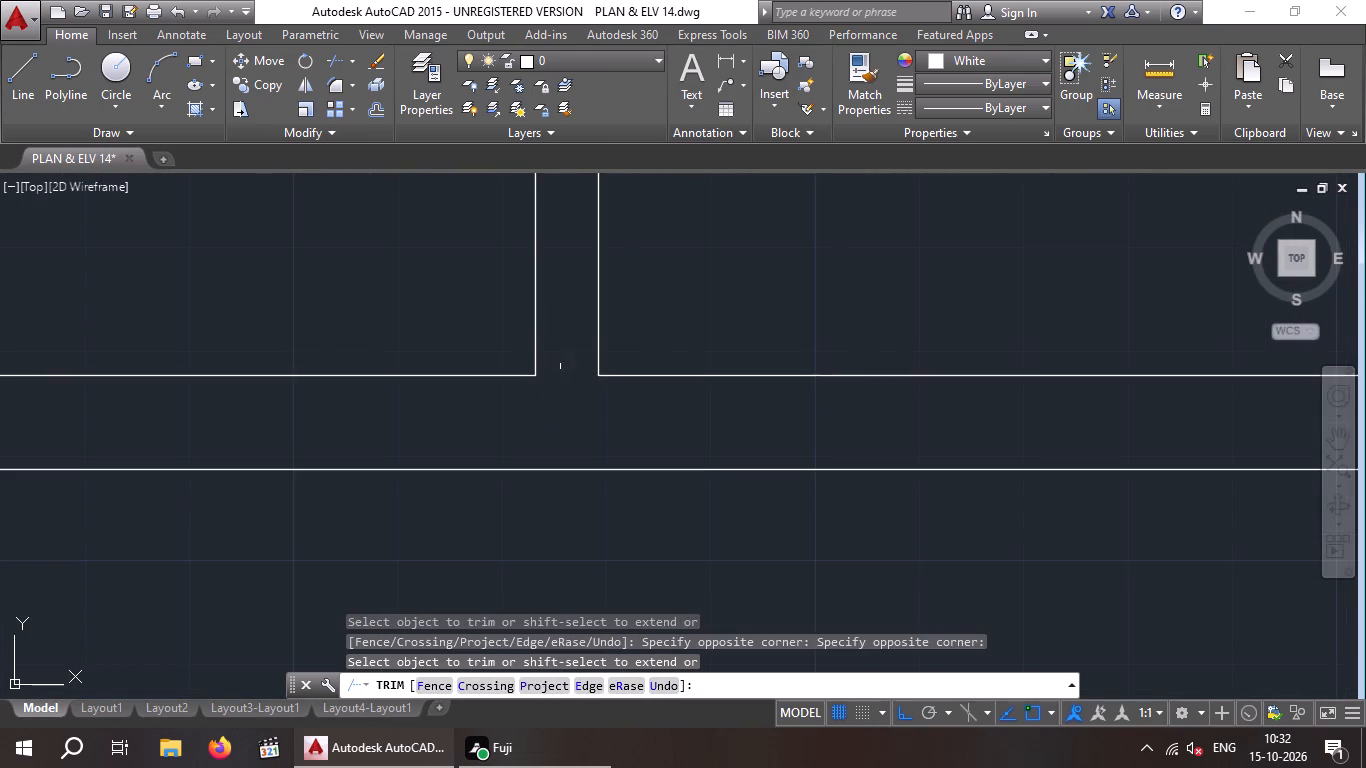
scroll(570, 394, "down", 3)
scroll(311, 406, "up", 3)
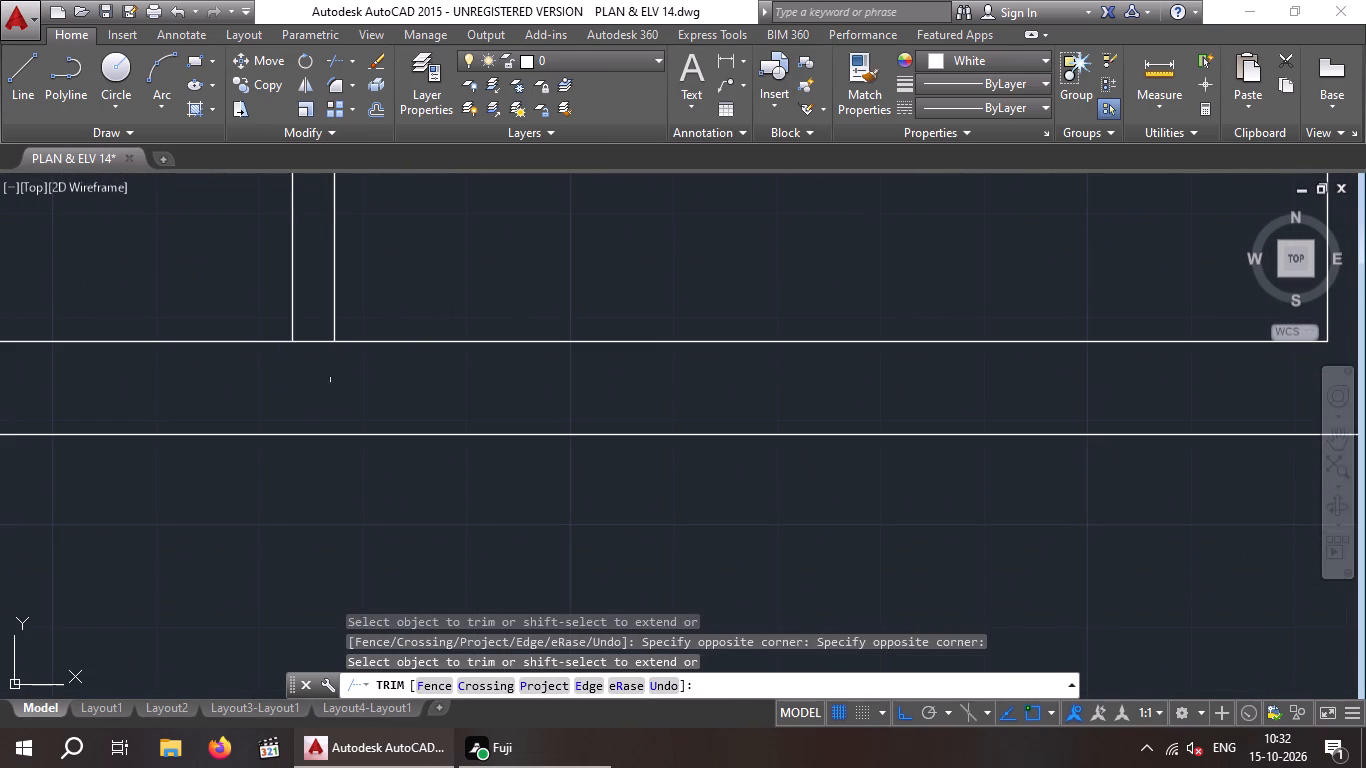
left_click(329, 362)
left_click(316, 332)
scroll(305, 376, "down", 2)
middle_click_drag(298, 376, 298, 377)
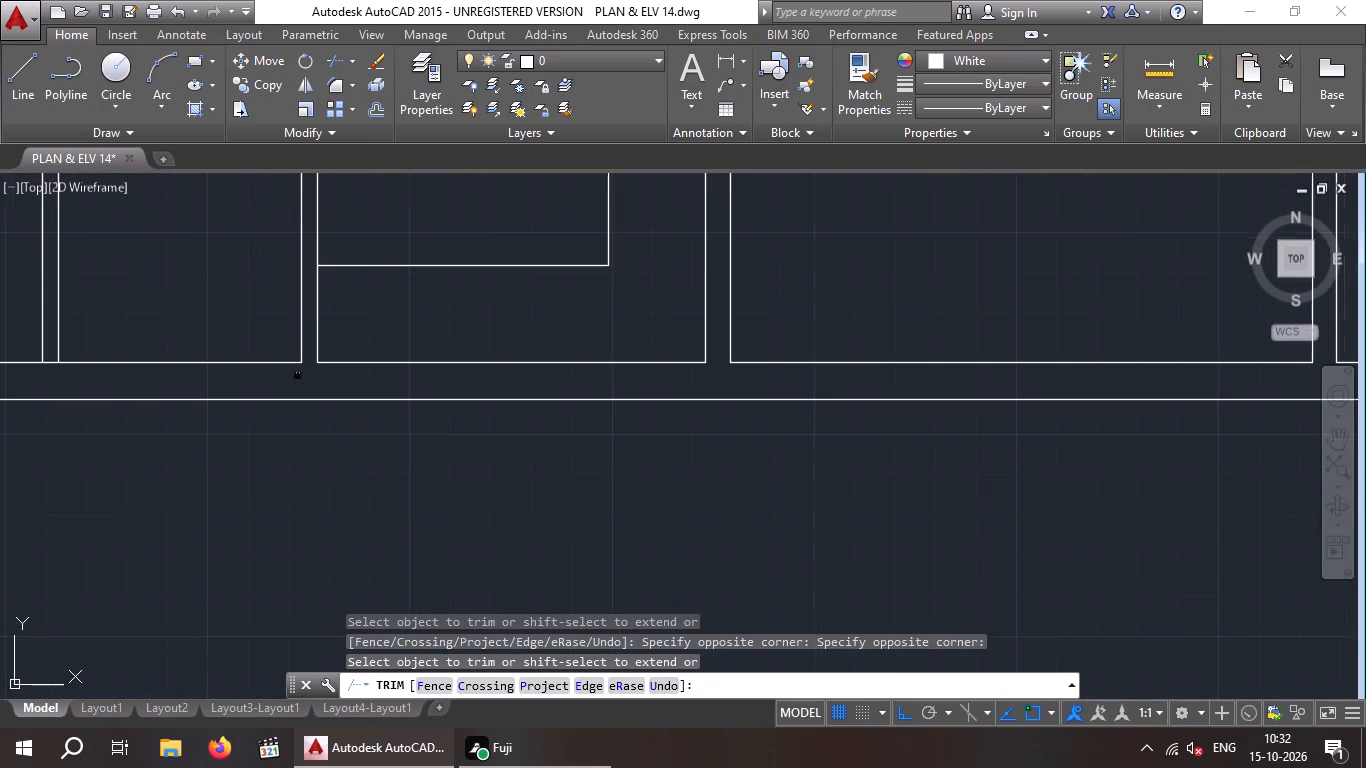
middle_click_drag(298, 377, 547, 393)
scroll(312, 398, "up", 3)
left_click(267, 364)
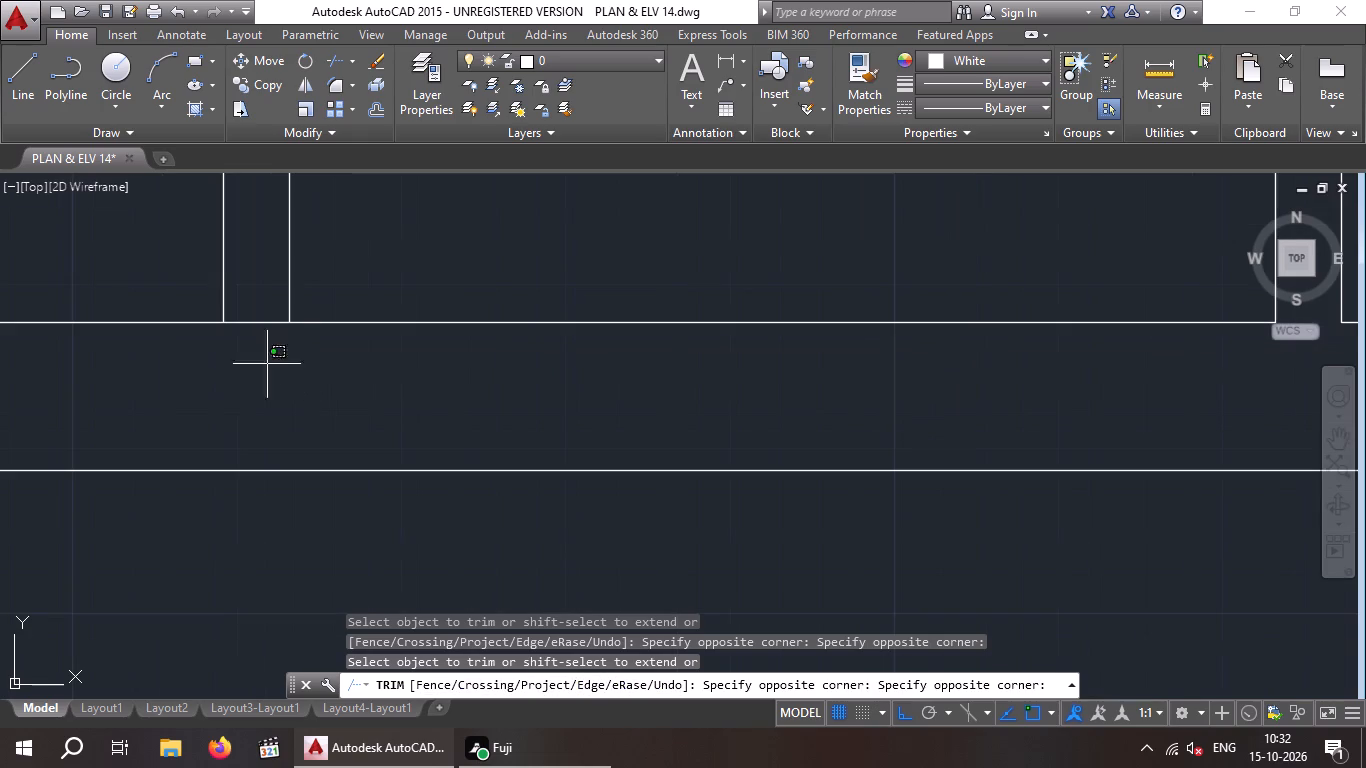
left_click(255, 292)
scroll(255, 300, "down", 5)
middle_click_drag(266, 327, 417, 503)
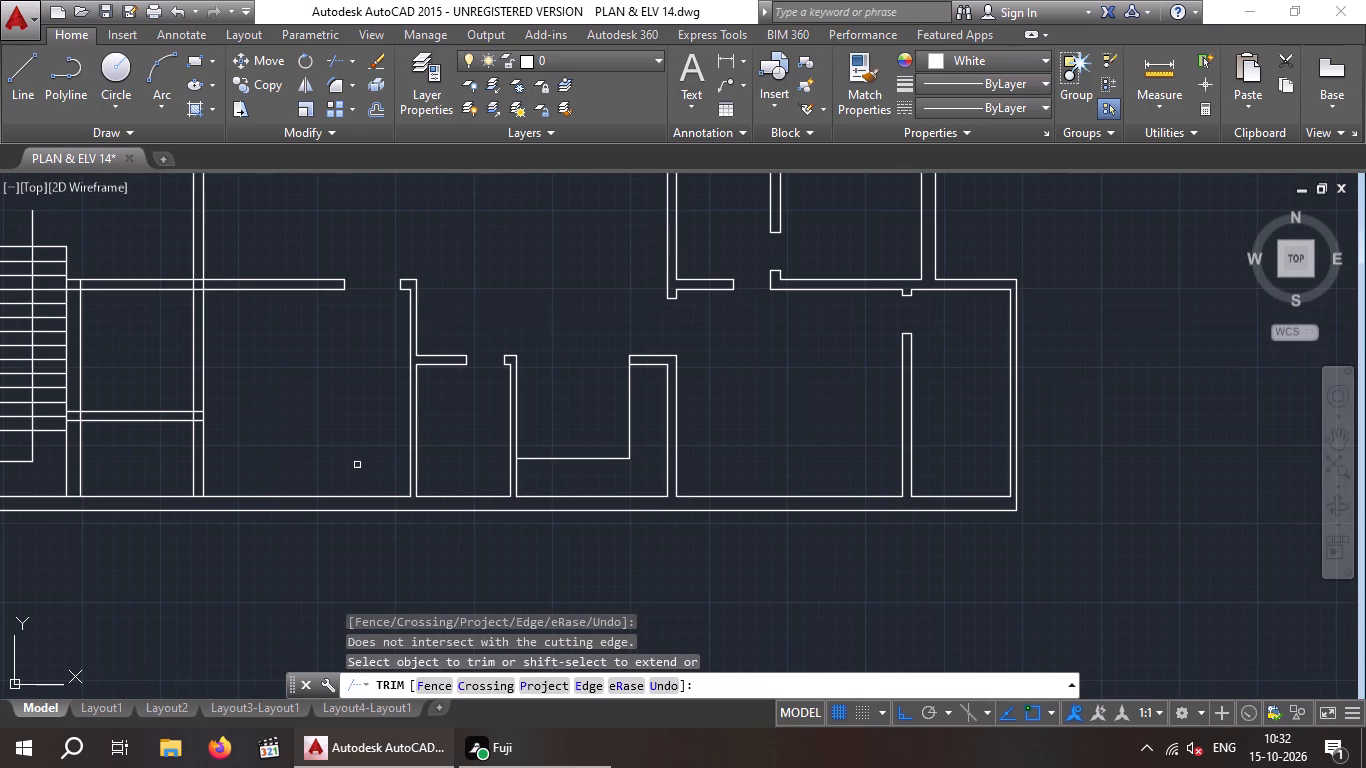
middle_click_drag(341, 426, 466, 463)
scroll(418, 456, "down", 2)
middle_click_drag(417, 459, 499, 477)
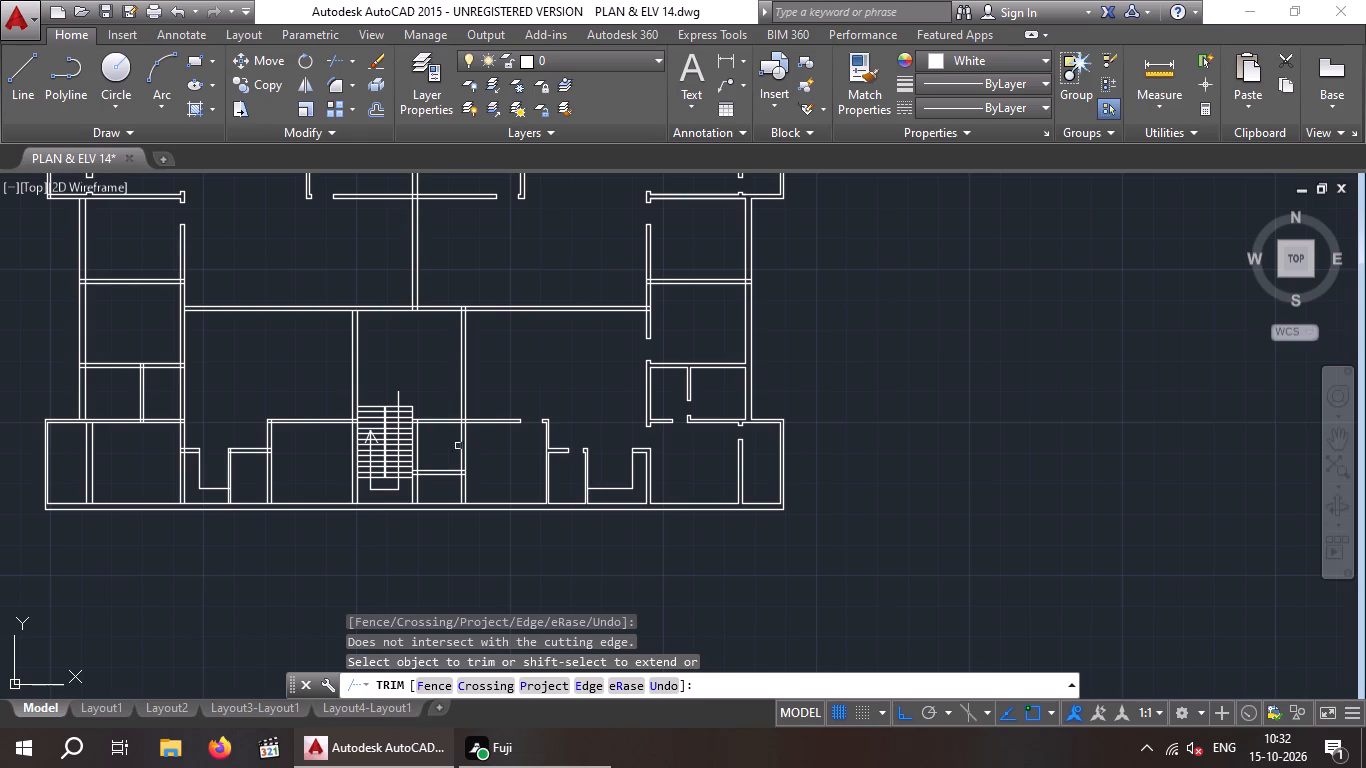
key("Escape")
key("Escape")
Offset the inner side-wall line of the large room west of the staircase 6" into the room.
middle_click_drag(333, 532, 577, 531)
middle_click(594, 529)
scroll(578, 528, "down", 1)
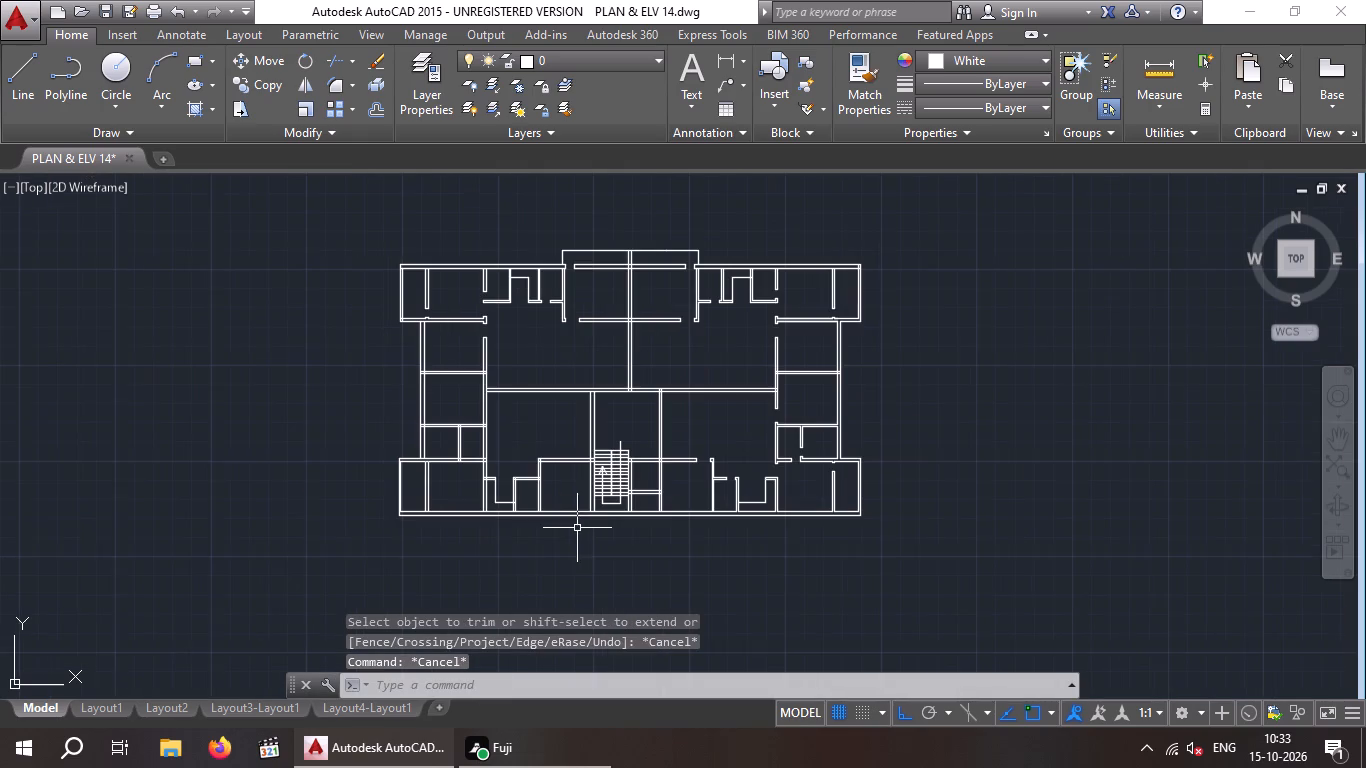
middle_click(530, 558)
scroll(545, 481, "up", 3)
scroll(546, 479, "down", 1)
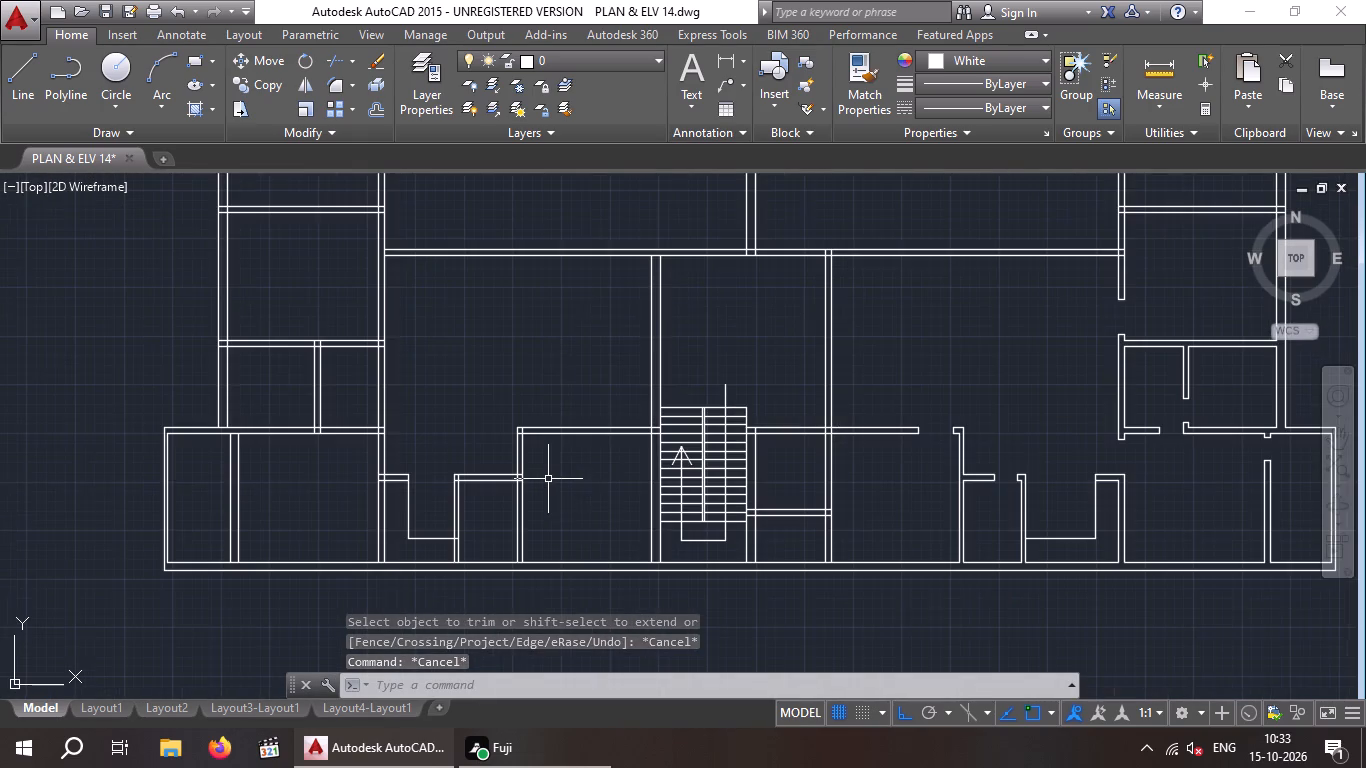
key("o")
key("Return")
key("6")
key("shift+quotedbl")
key("Return")
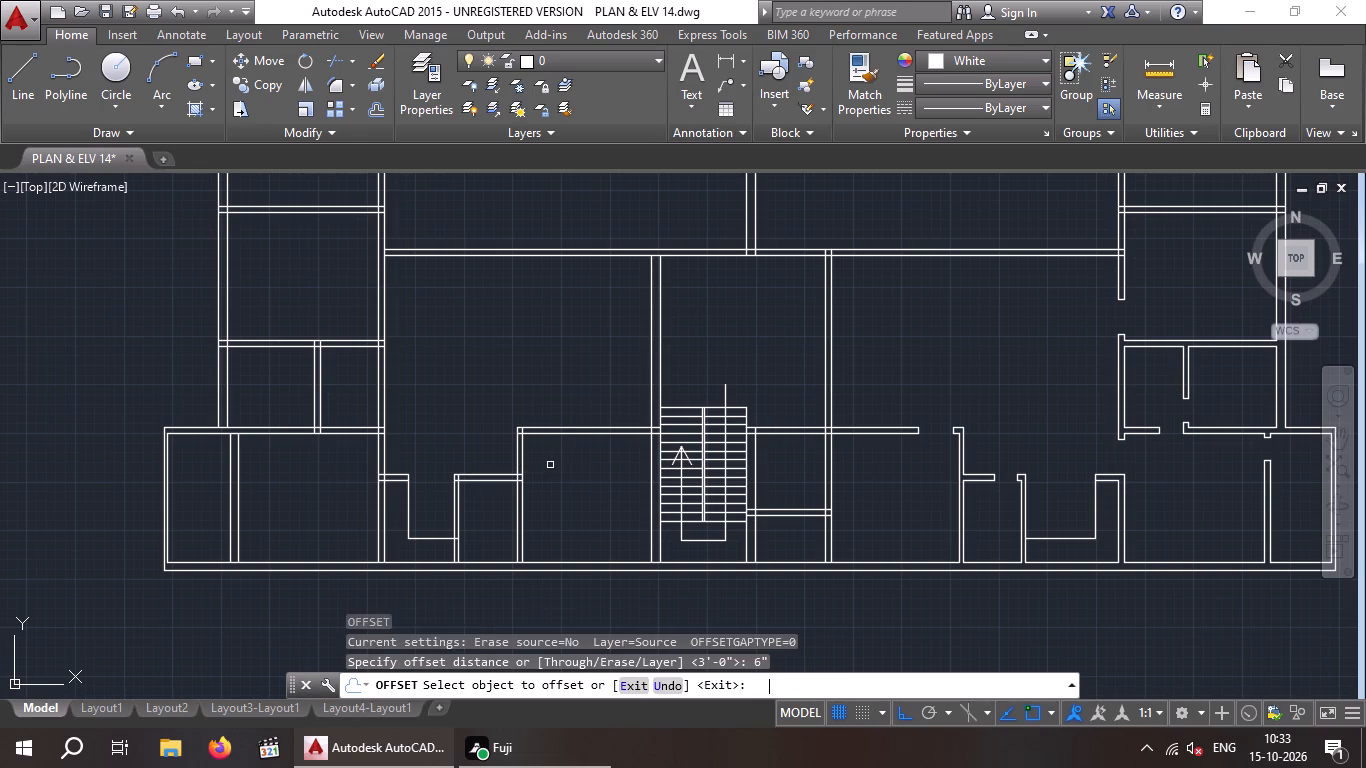
scroll(519, 460, "up", 2)
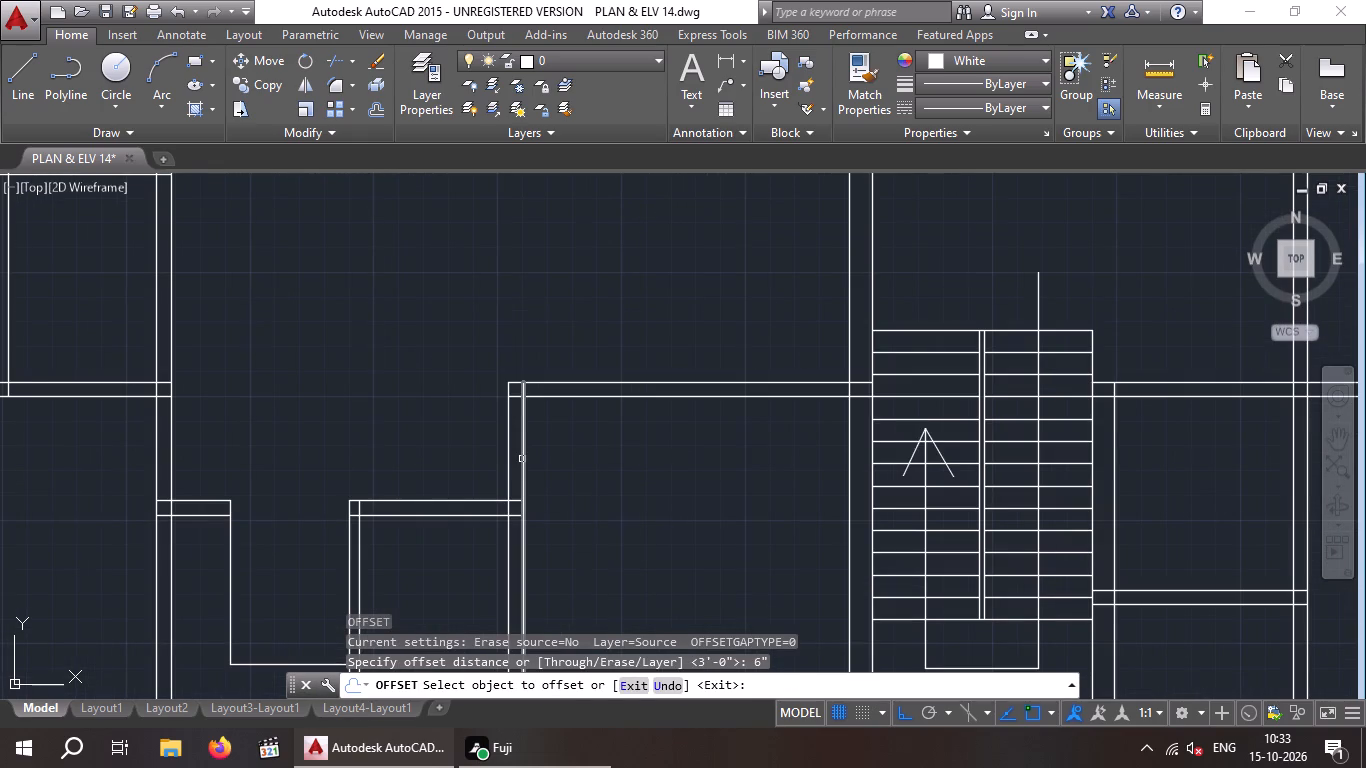
left_click_drag(522, 459, 532, 460)
left_click(609, 464)
scroll(599, 468, "down", 1)
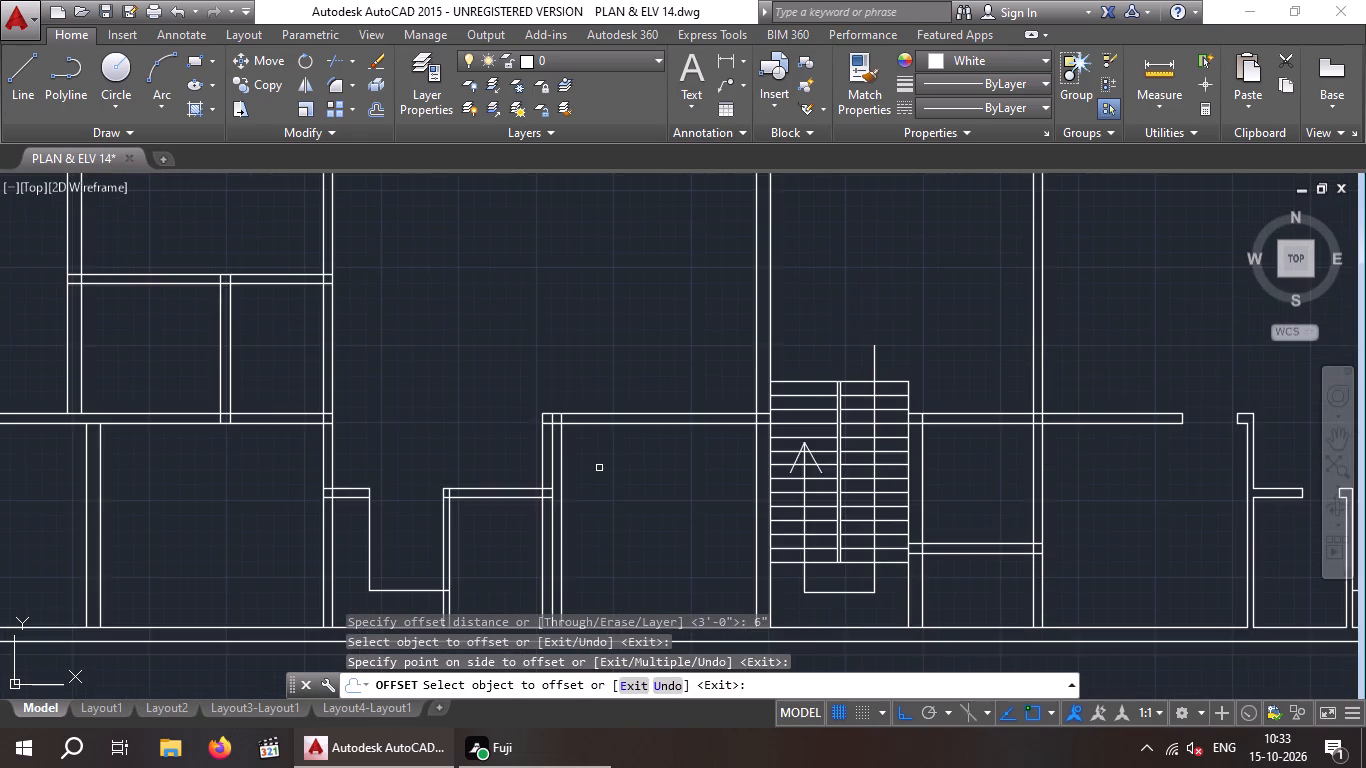
scroll(599, 473, "down", 1)
middle_click_drag(598, 473, 587, 447)
key("Escape")
key("Escape")
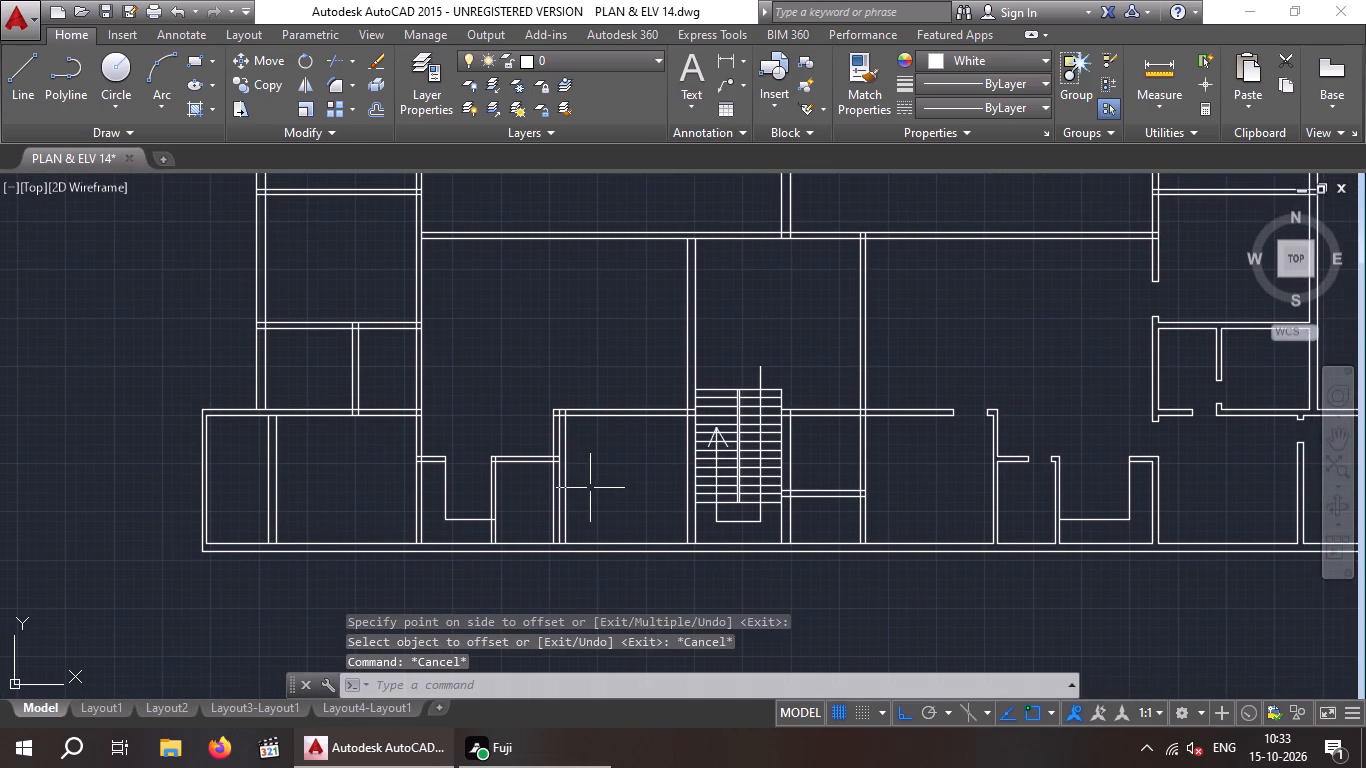
Offset the inner side-wall line of the adjoining small room, beside the recess, 4" into the room.
key("o")
key("Return")
key("4")
key("shift+quotedbl")
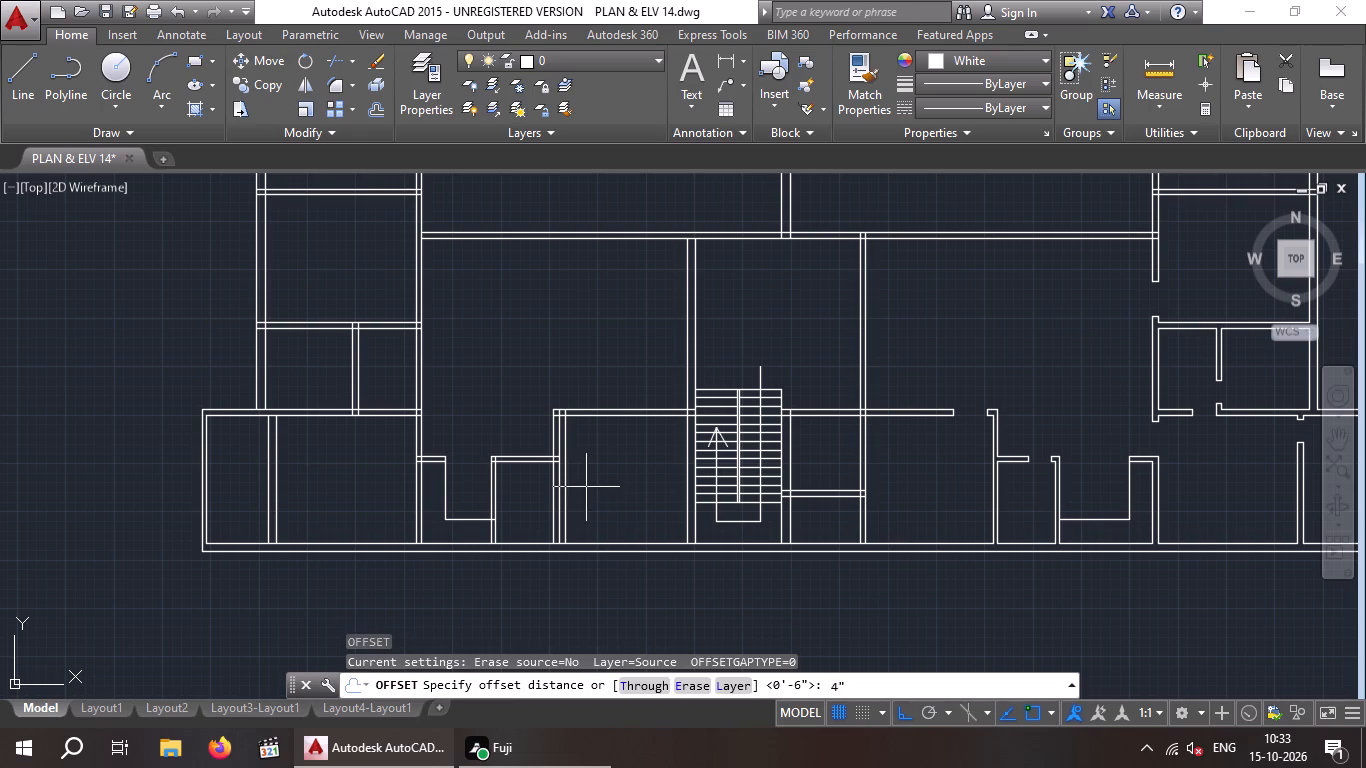
key("Return")
scroll(512, 507, "up", 2)
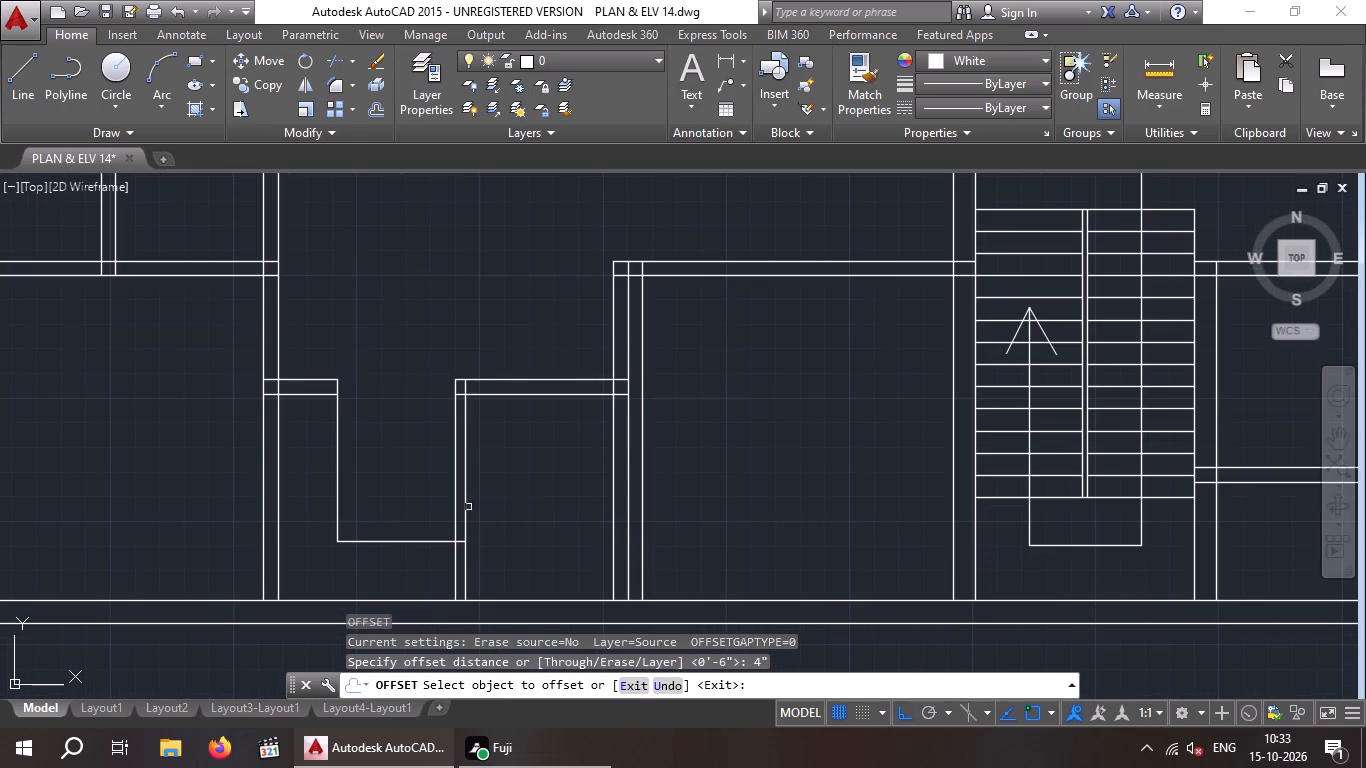
left_click(466, 507)
left_click(516, 513)
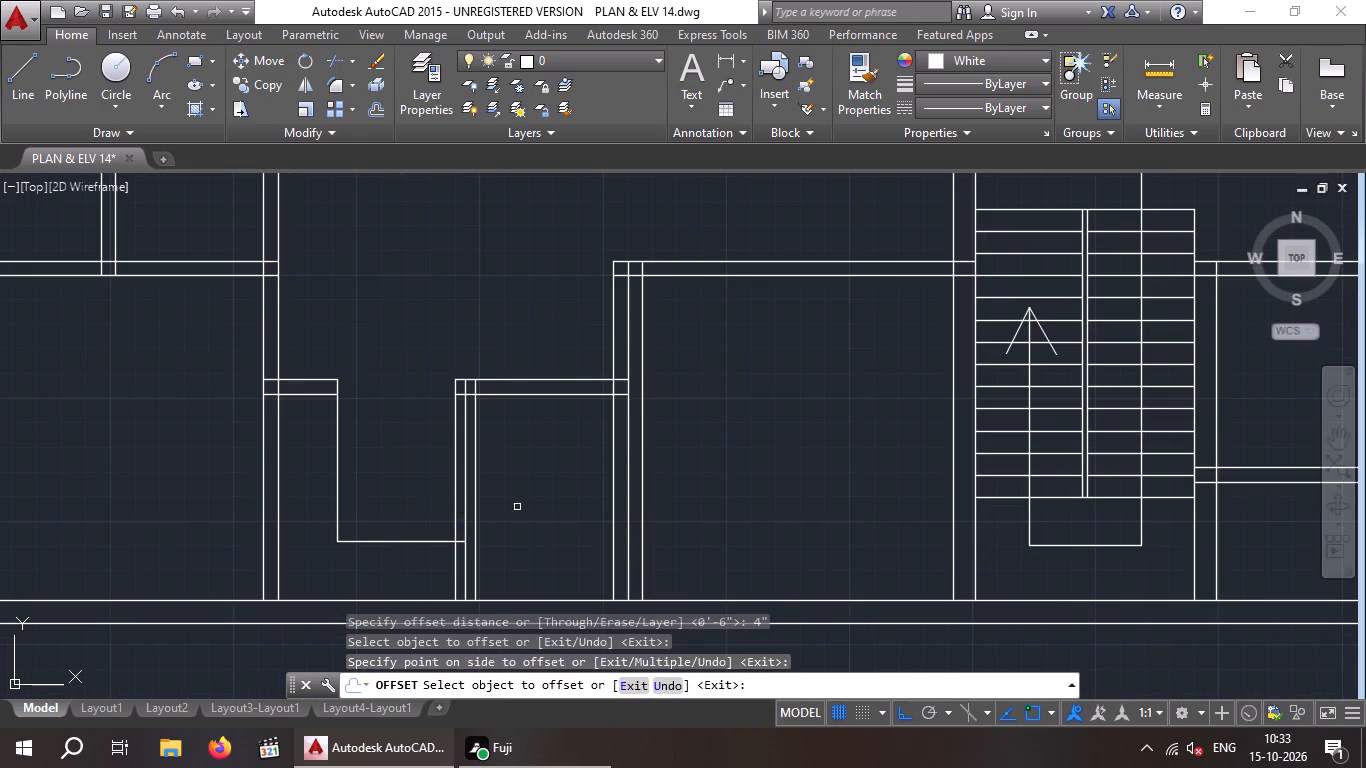
key("Escape")
key("Escape")
Trim both offset lines below the top walls, leaving short jamb lines within the wall thickness.
type("TR")
key("space")
key("space")
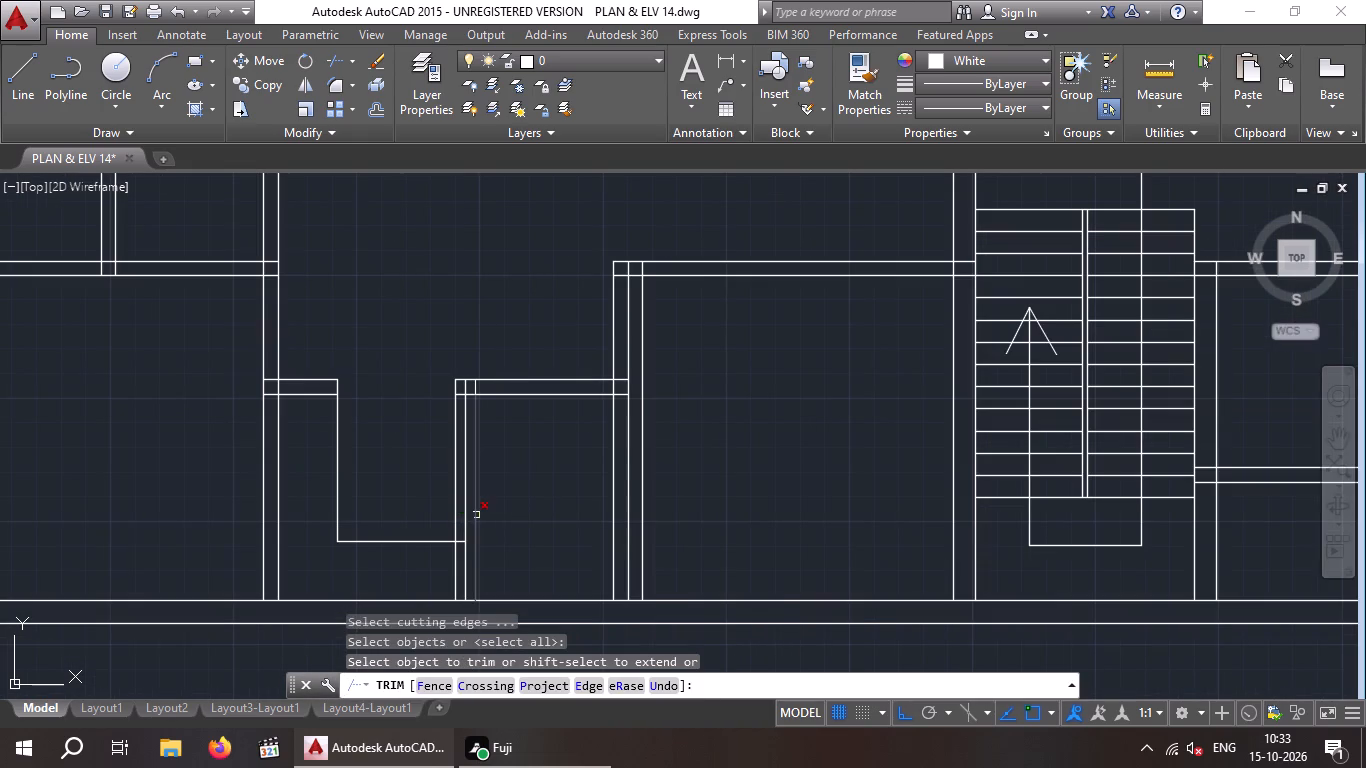
left_click(476, 515)
left_click(640, 502)
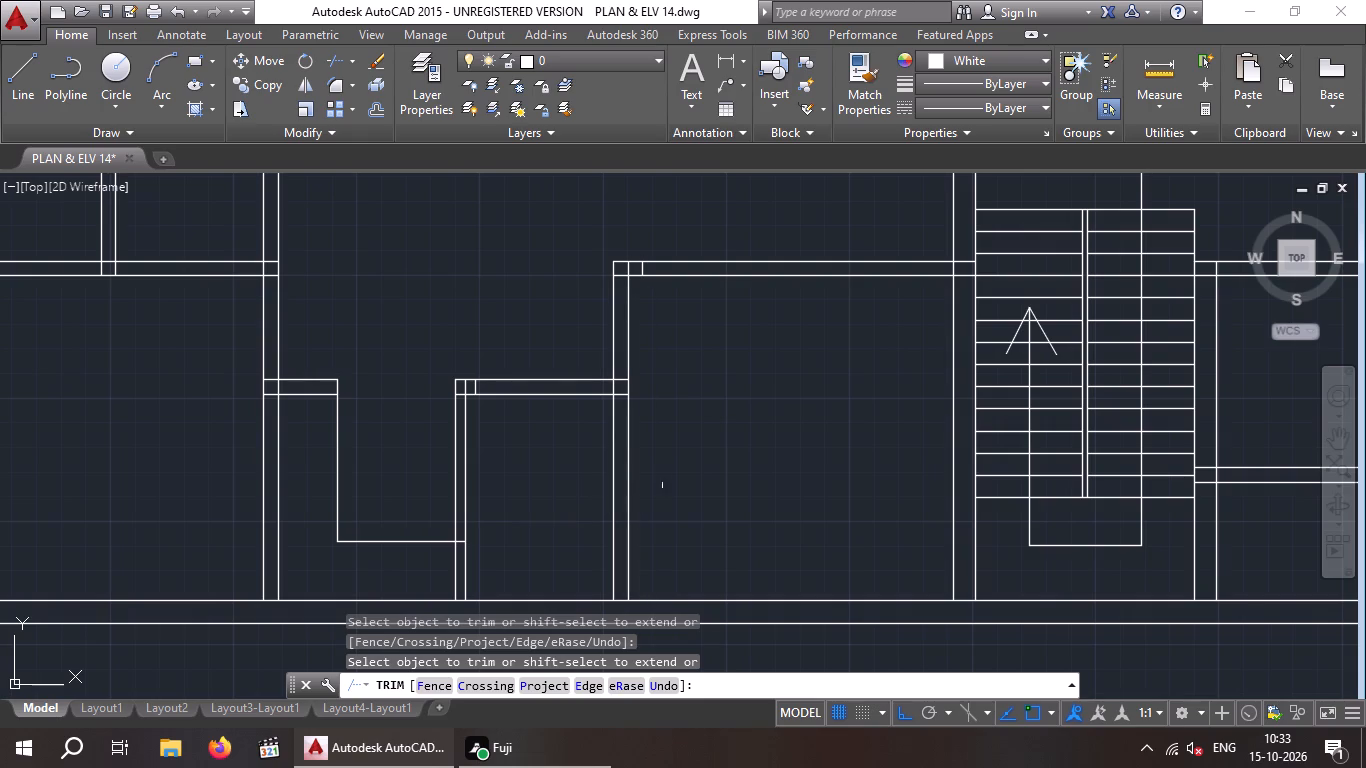
key("Escape")
key("Escape")
Offset the large room's jamb line 2' toward the staircase within the top wall.
key("o")
key("Return")
key("2")
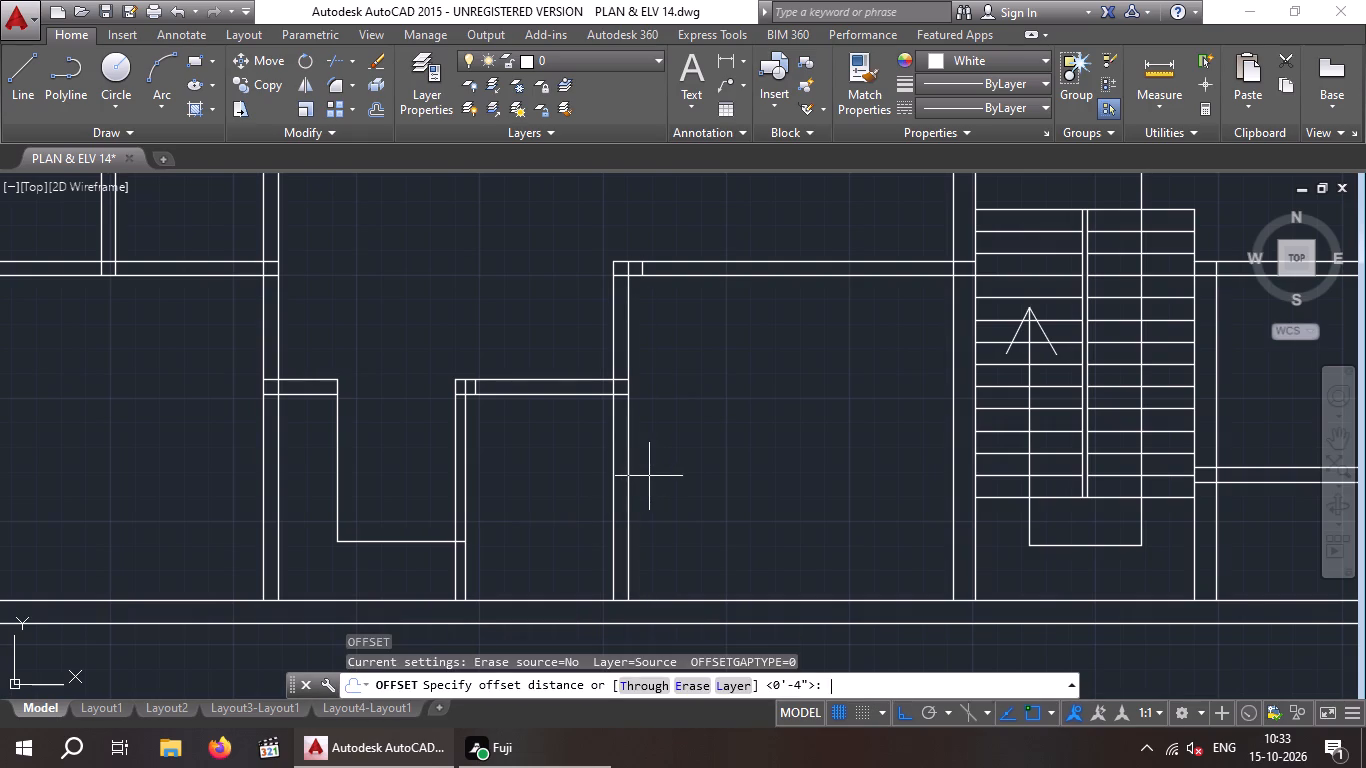
key("apostrophe")
key("Return")
scroll(641, 278, "up", 3)
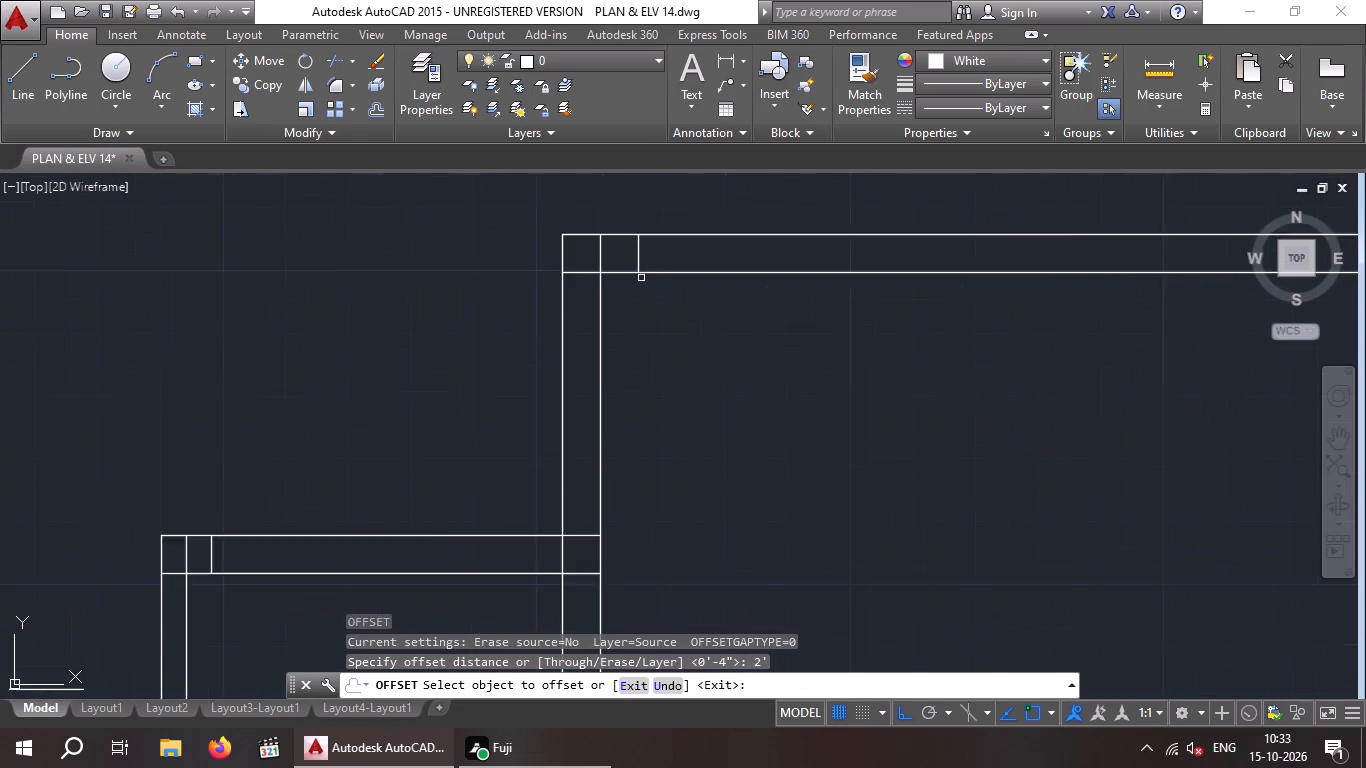
left_click(631, 244)
left_click(738, 239)
scroll(735, 318, "down", 3)
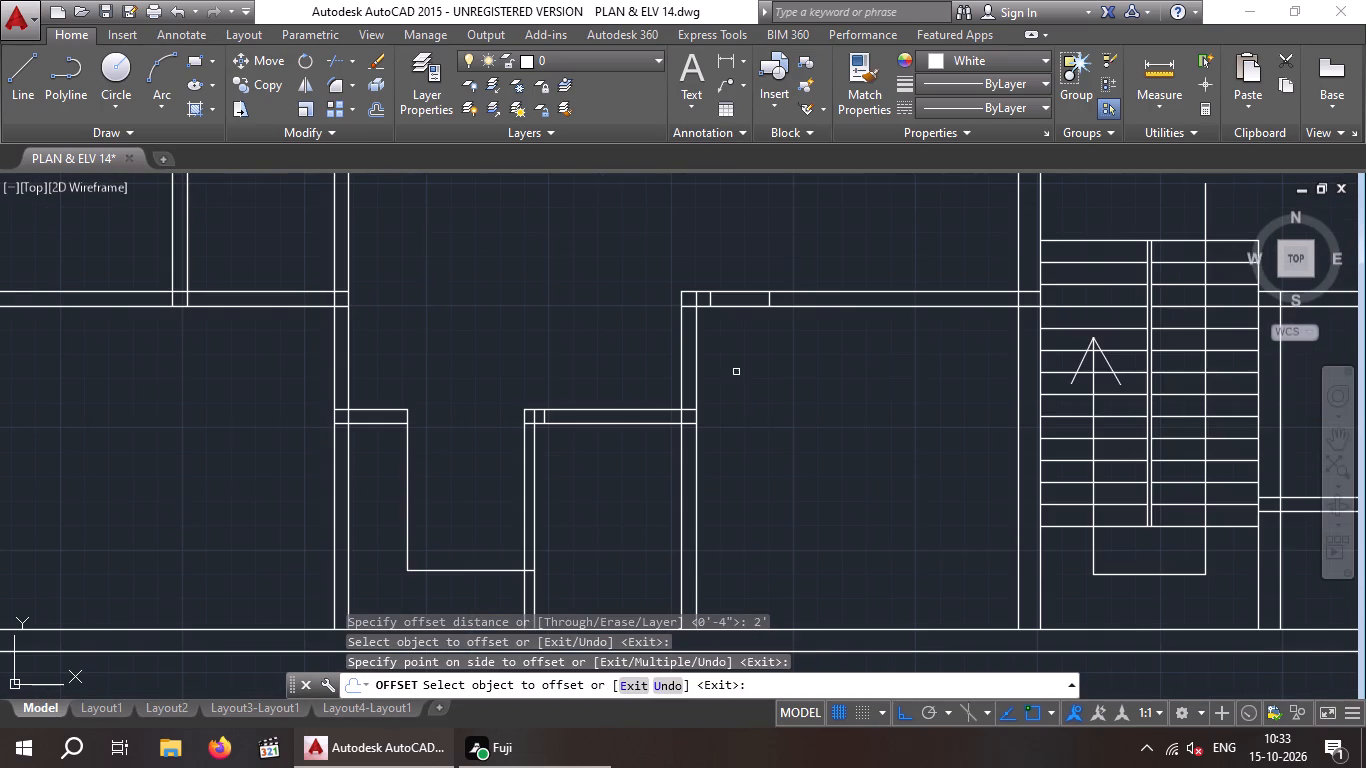
Offset the small room's jamb line 2' toward the large room within its top wall.
scroll(545, 422, "up", 2)
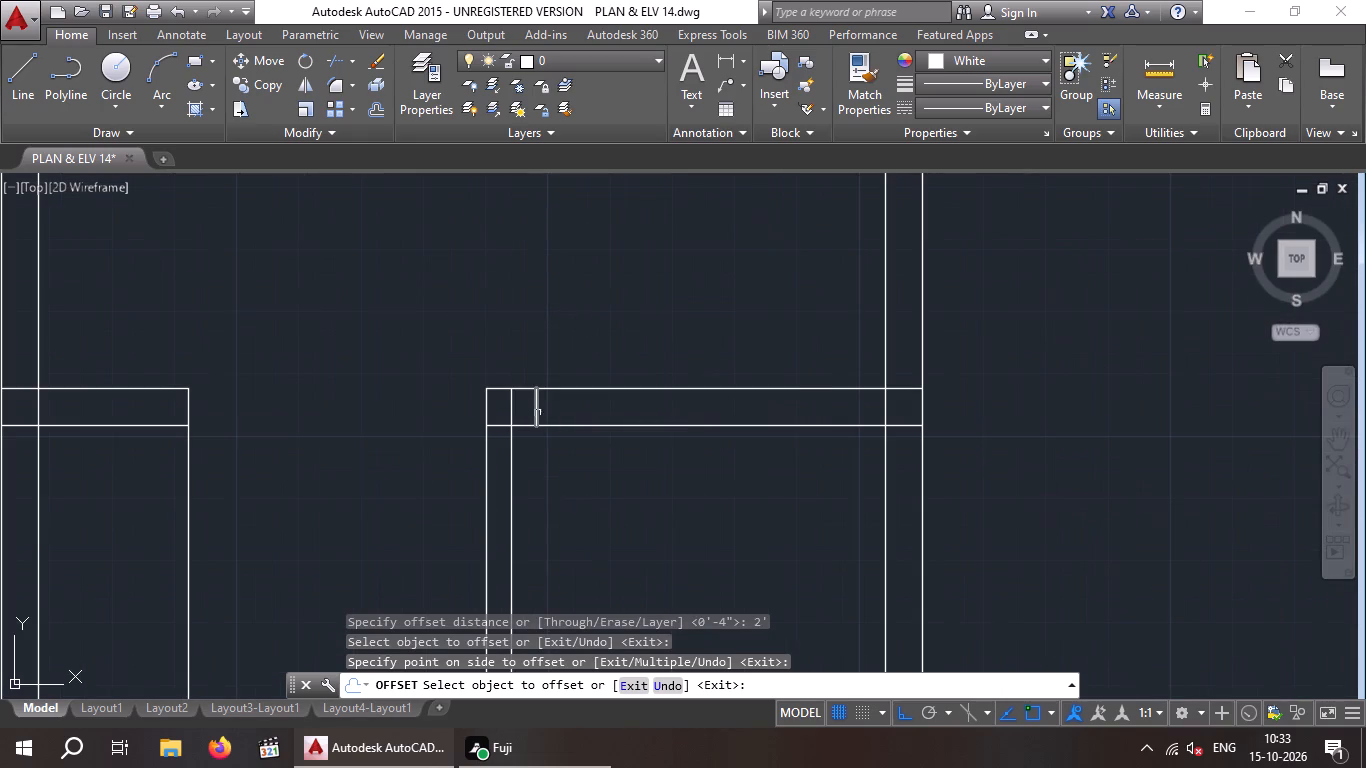
left_click(537, 413)
left_click(674, 412)
scroll(675, 412, "down", 4)
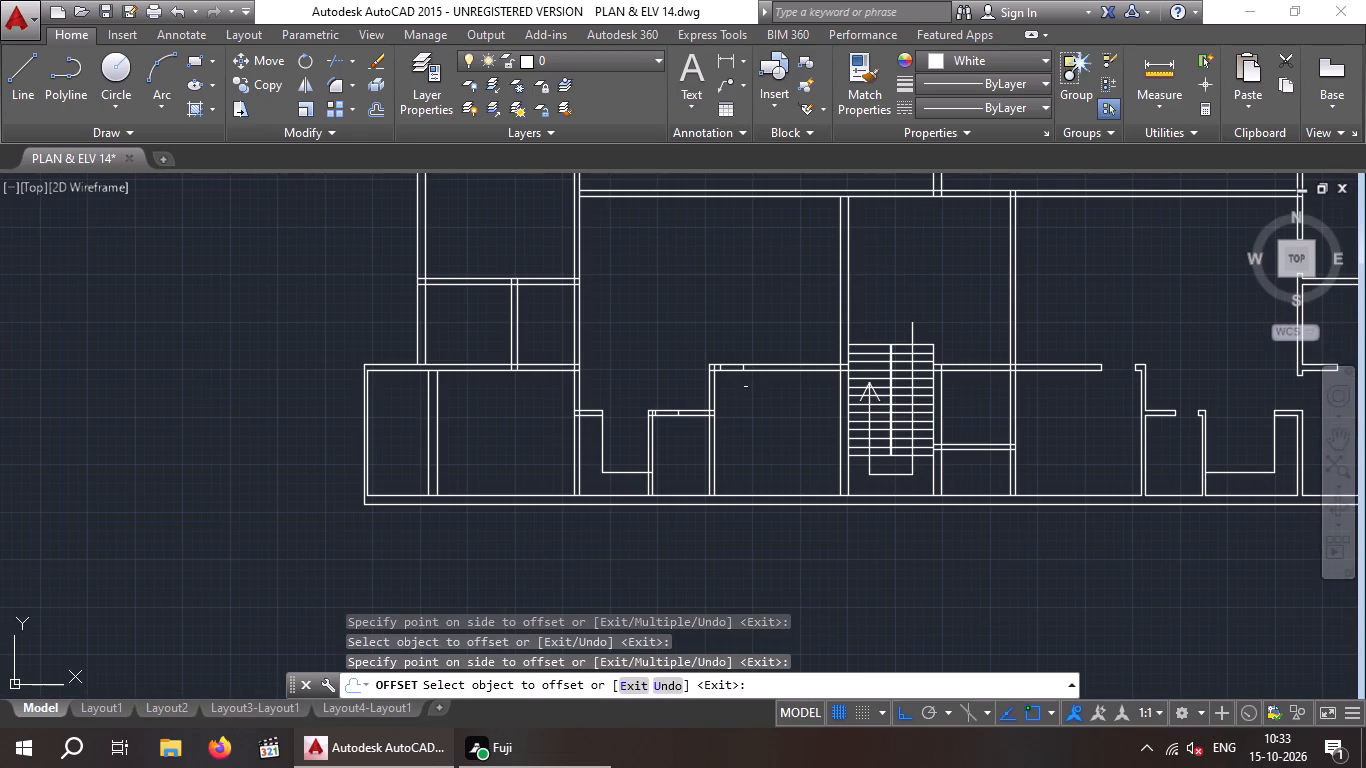
key("Escape")
key("Escape")
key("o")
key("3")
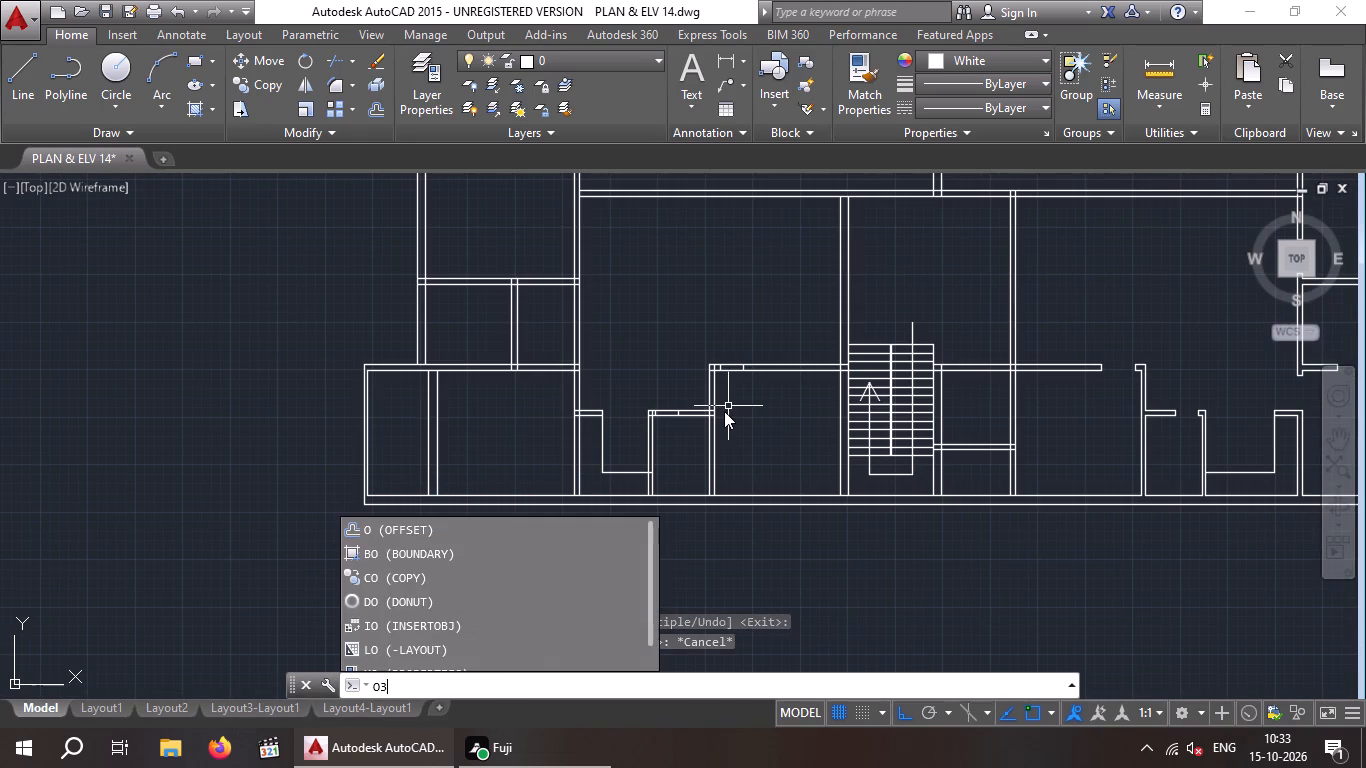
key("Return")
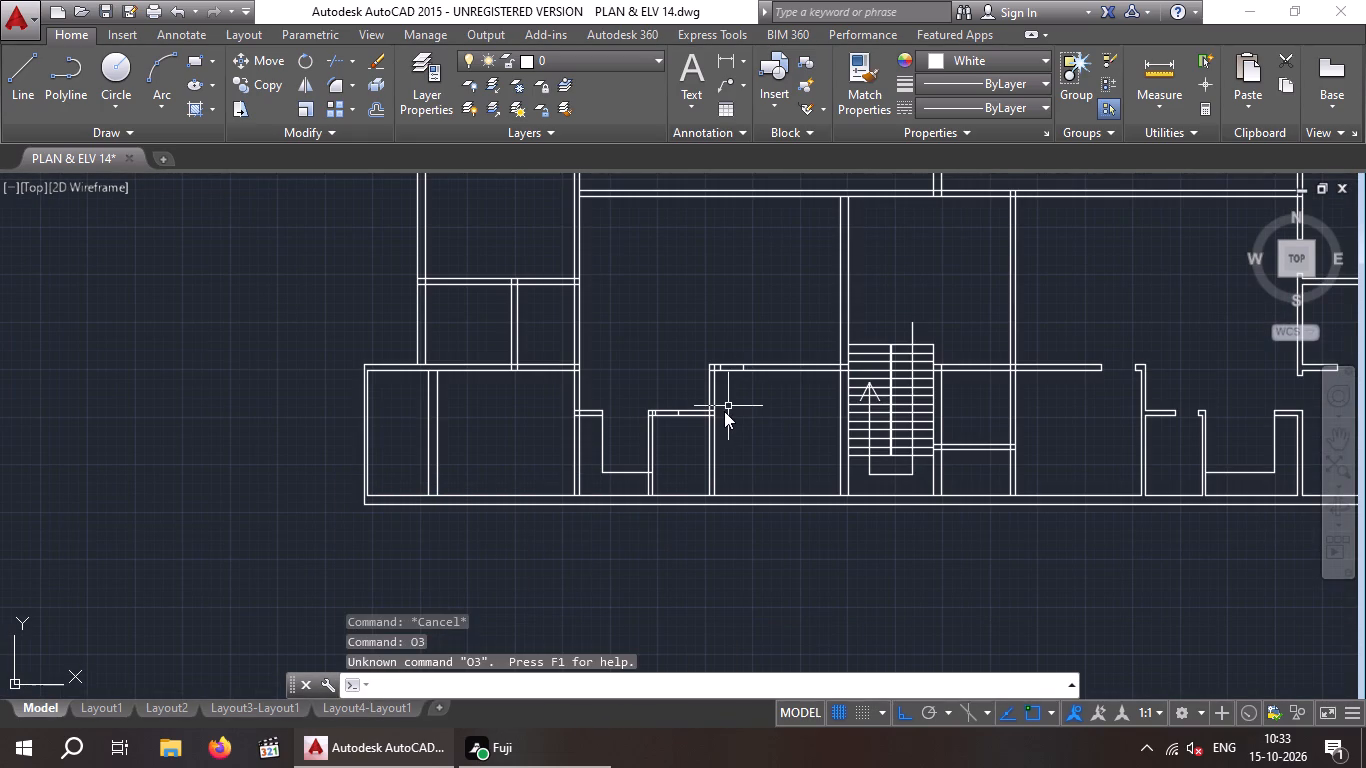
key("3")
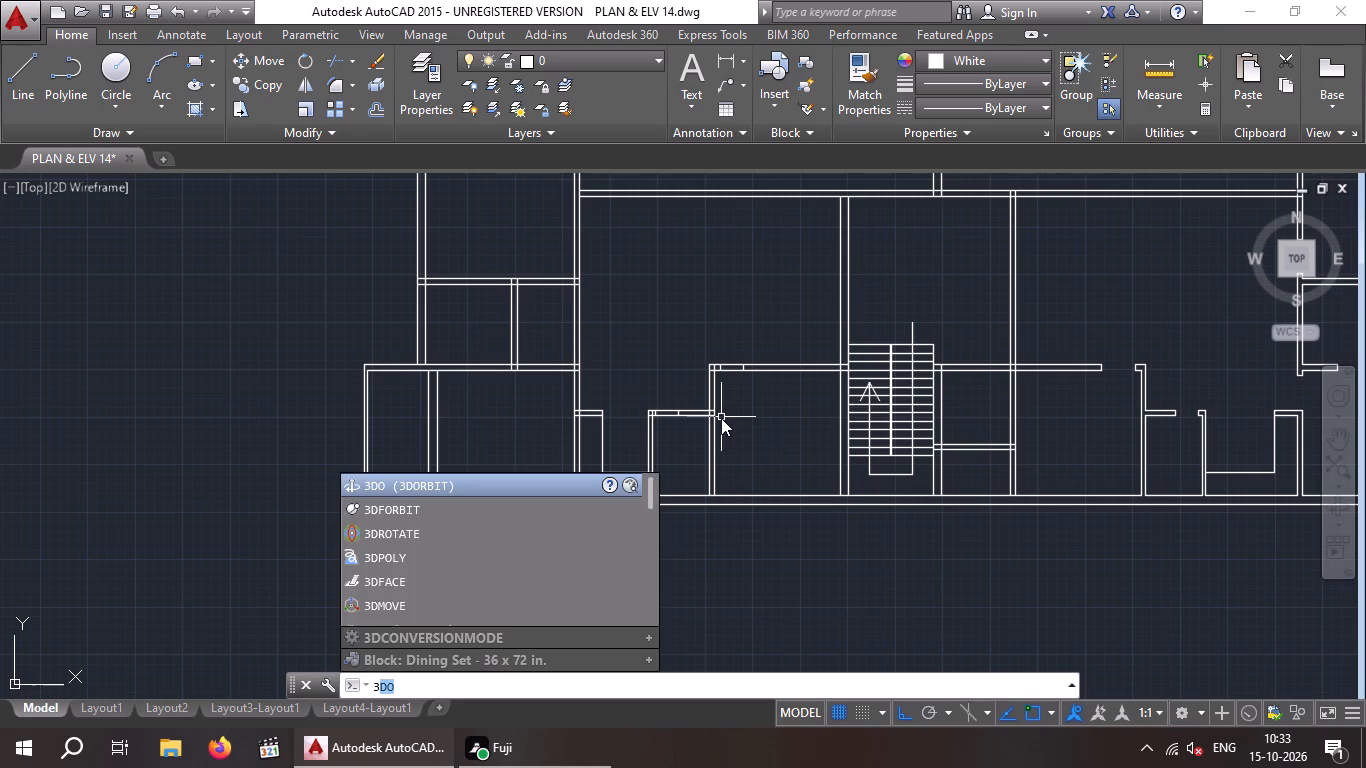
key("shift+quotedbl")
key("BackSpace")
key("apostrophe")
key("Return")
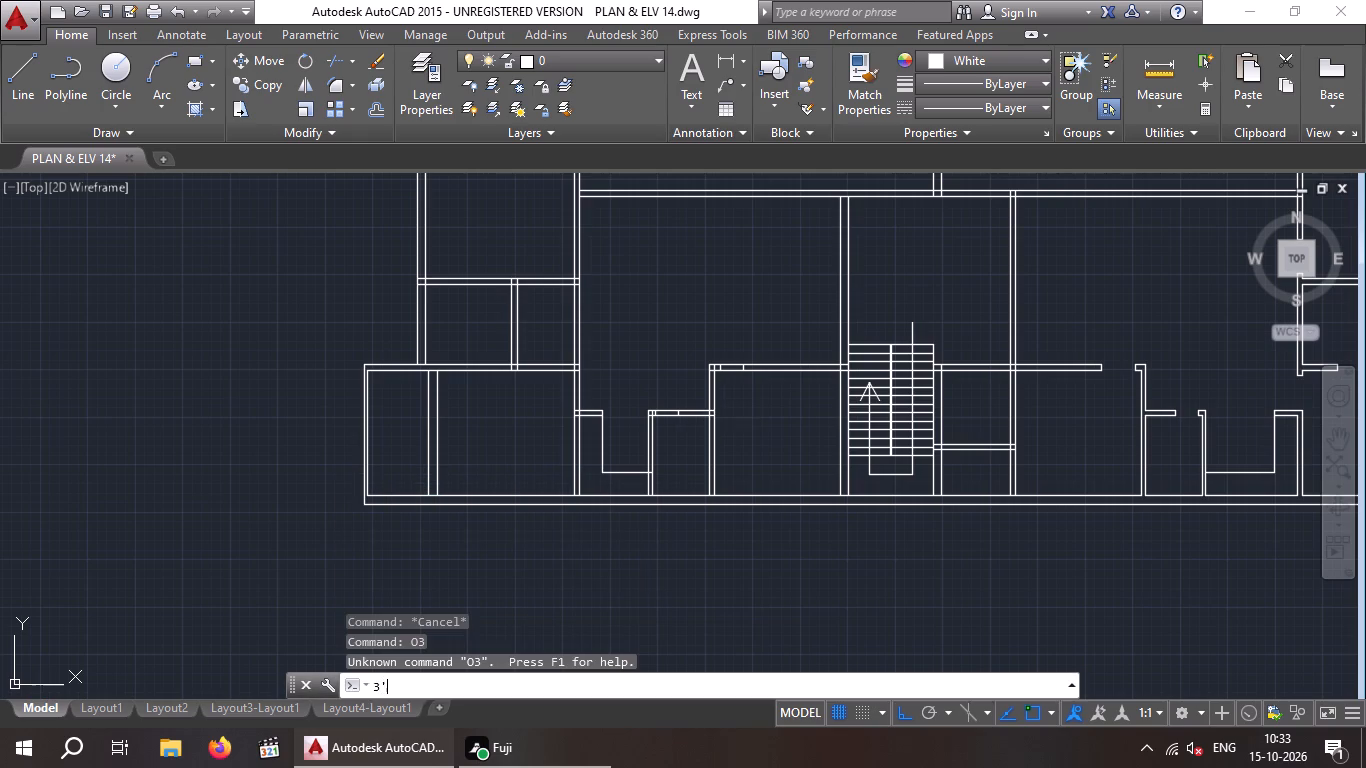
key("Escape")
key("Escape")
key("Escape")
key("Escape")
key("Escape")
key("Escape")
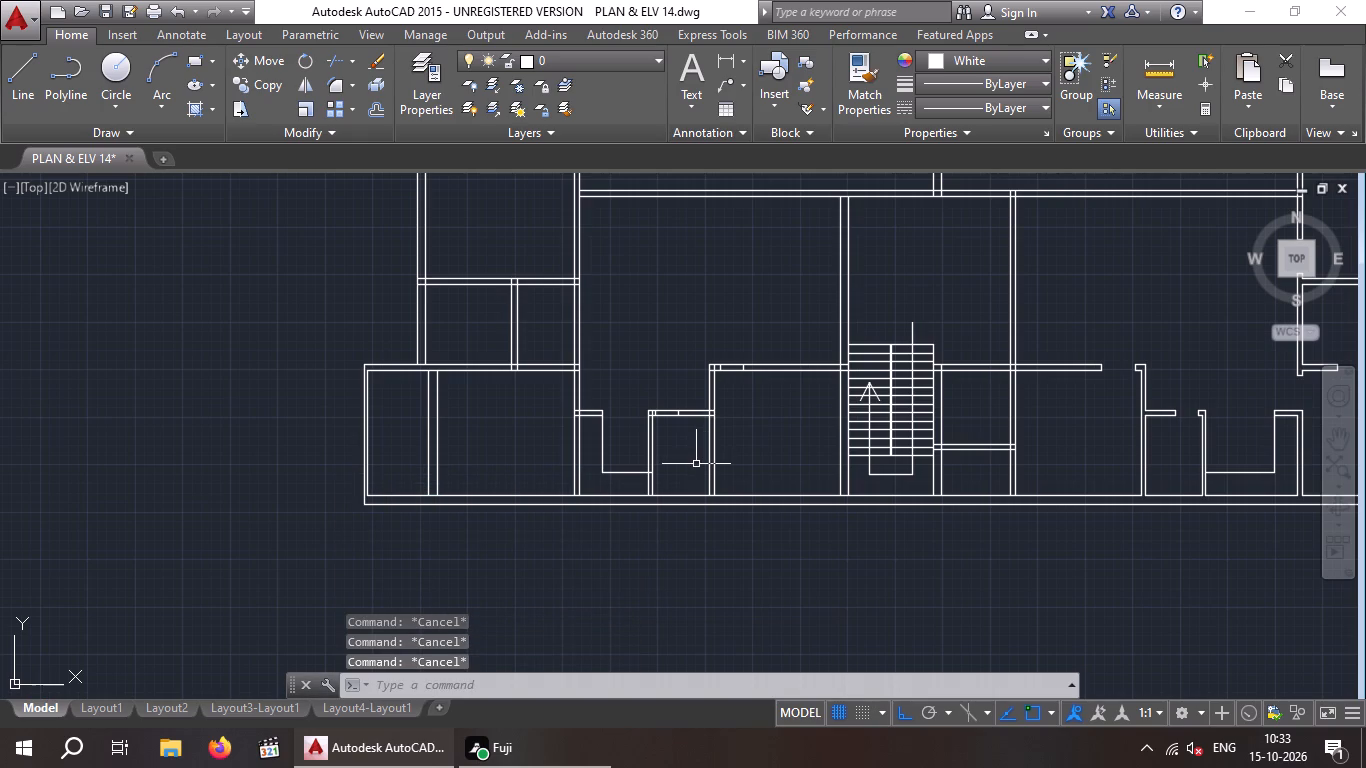
Offset the large room's first jamb line 3' toward the staircase within its top wall.
key("o")
key("Return")
key("3")
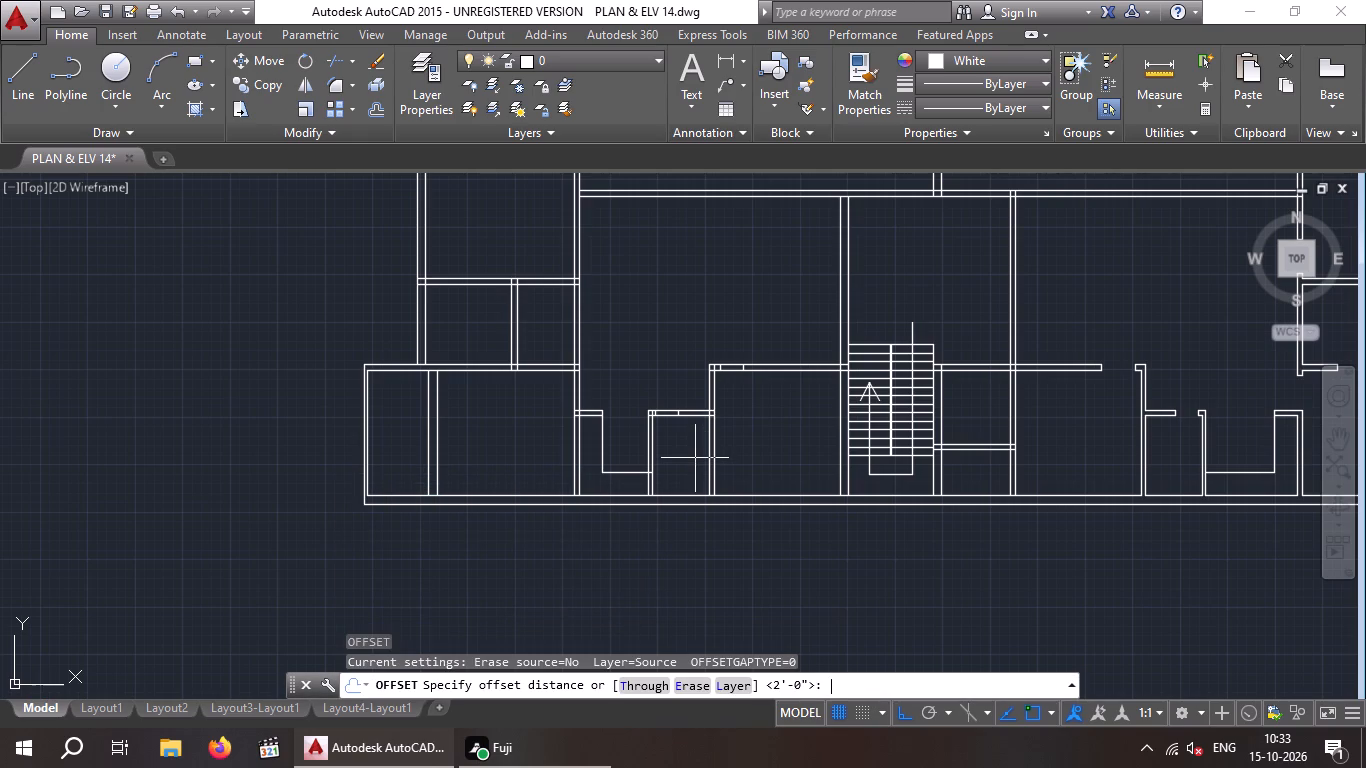
key("apostrophe")
key("Return")
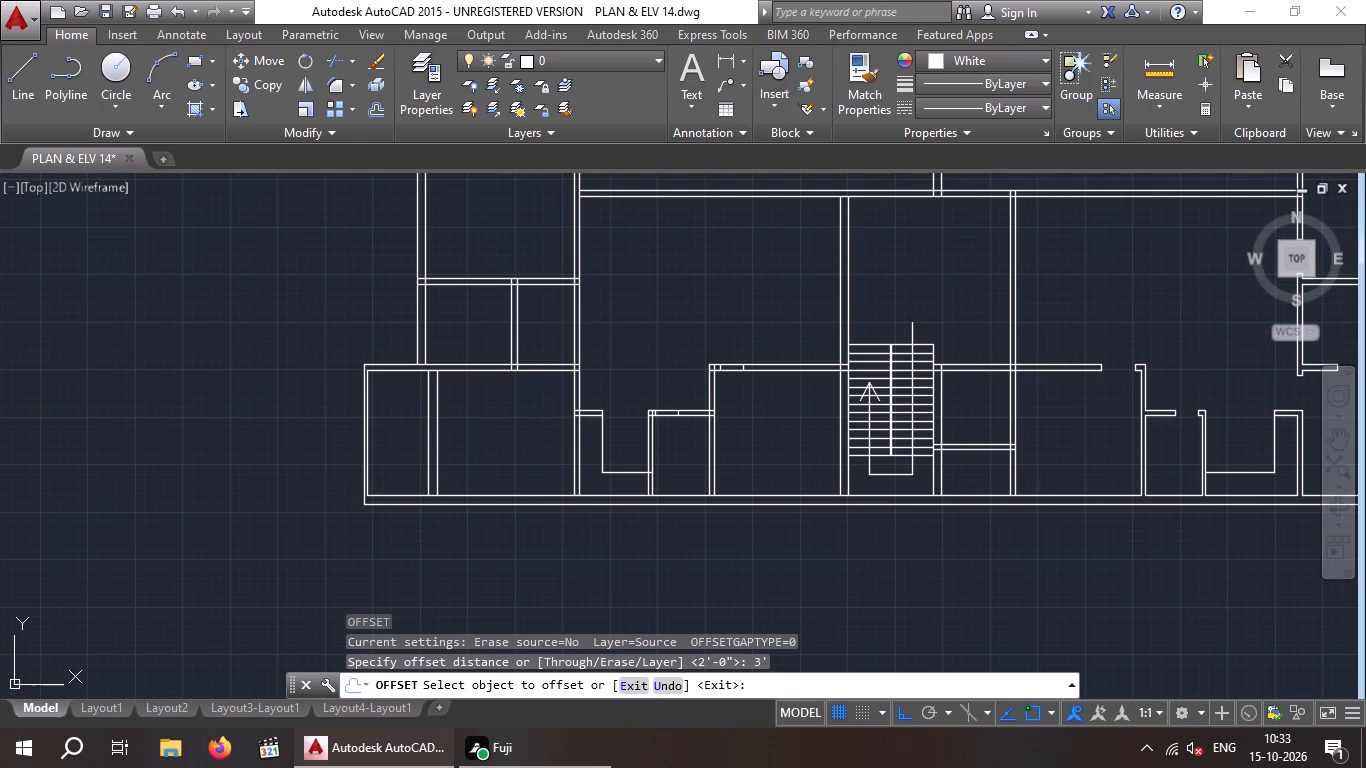
scroll(673, 419, "up", 3)
scroll(750, 366, "down", 3)
scroll(790, 328, "up", 4)
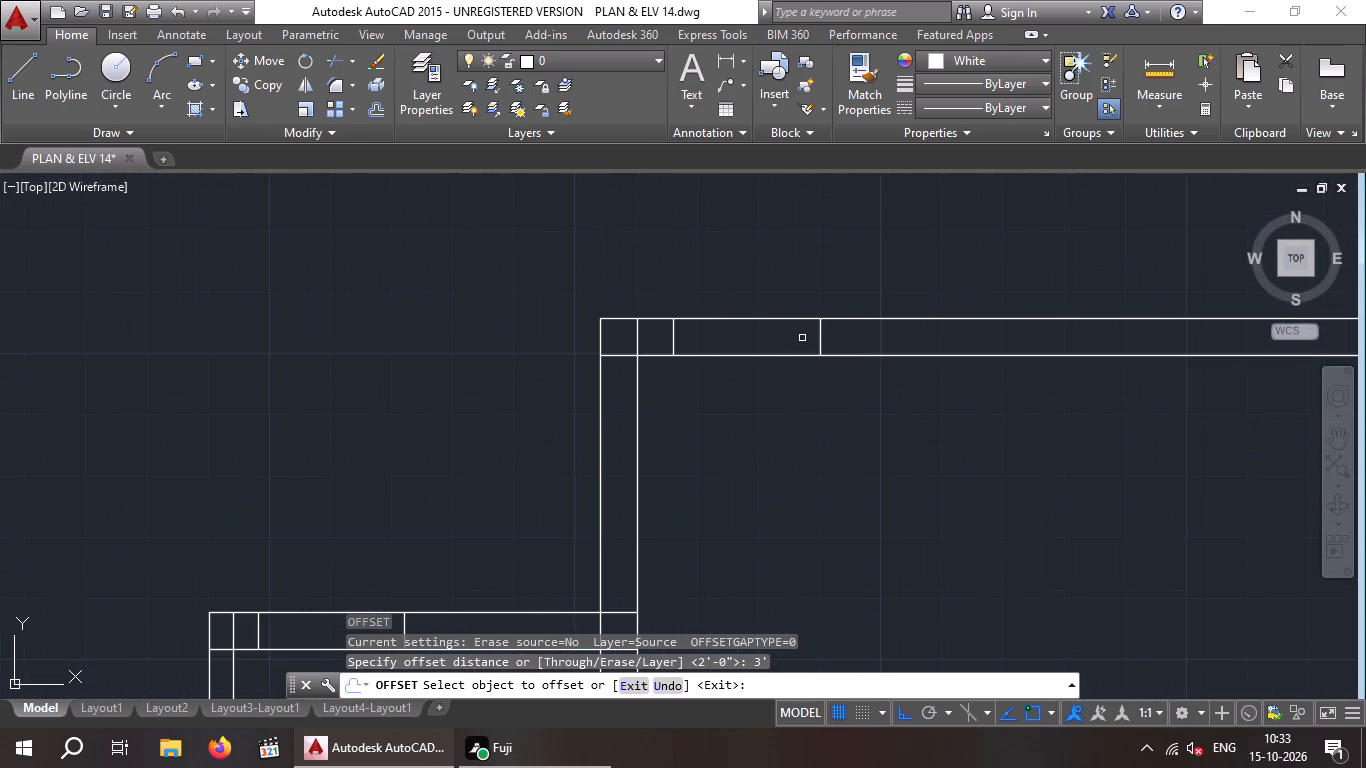
left_click(671, 339)
left_click(852, 396)
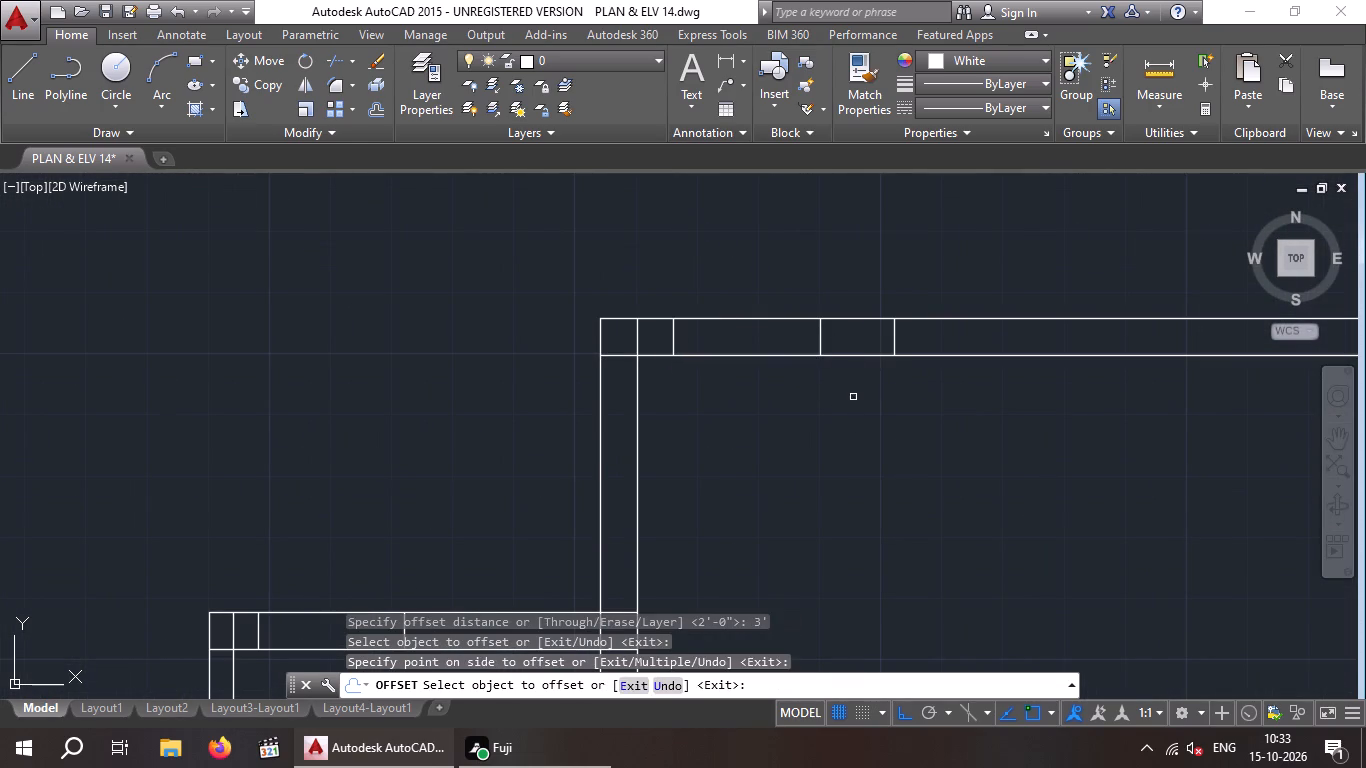
key("Escape")
Delete the large room's intermediate jamb line at 2' from its first jamb.
left_click_drag(832, 327, 792, 355)
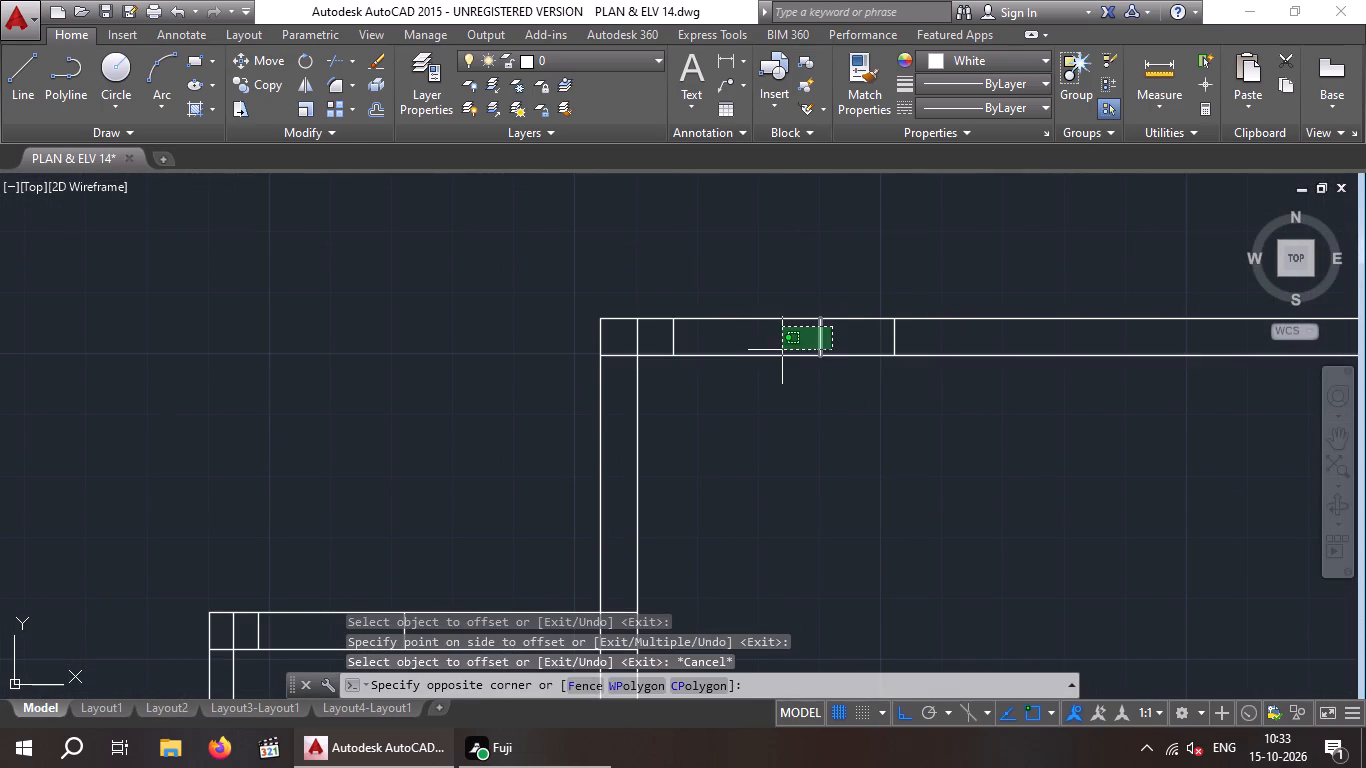
left_click(782, 347)
key("Delete")
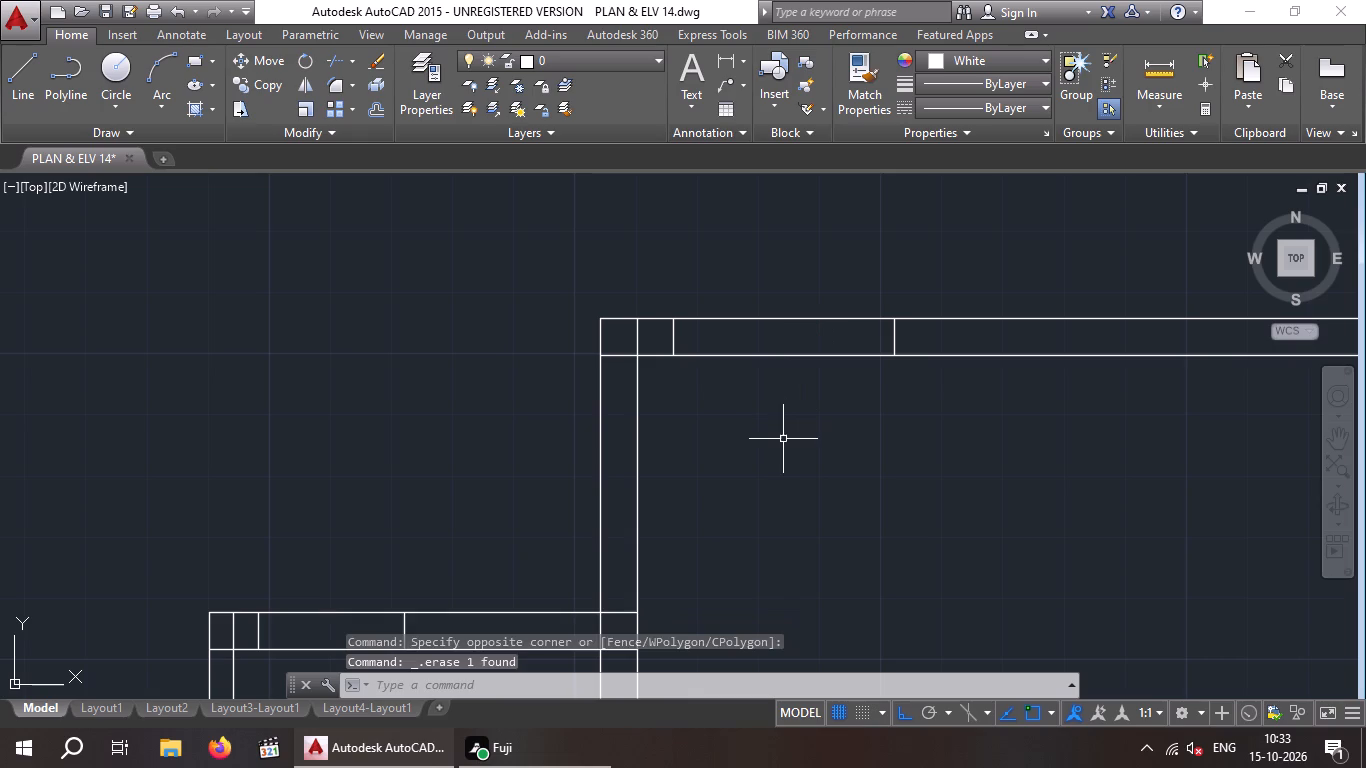
key("Escape")
key("Escape")
Trim the wall lines between the large room's door jambs and the overlapping lines at the adjacent wall corner.
type("TR")
key("space")
key("space")
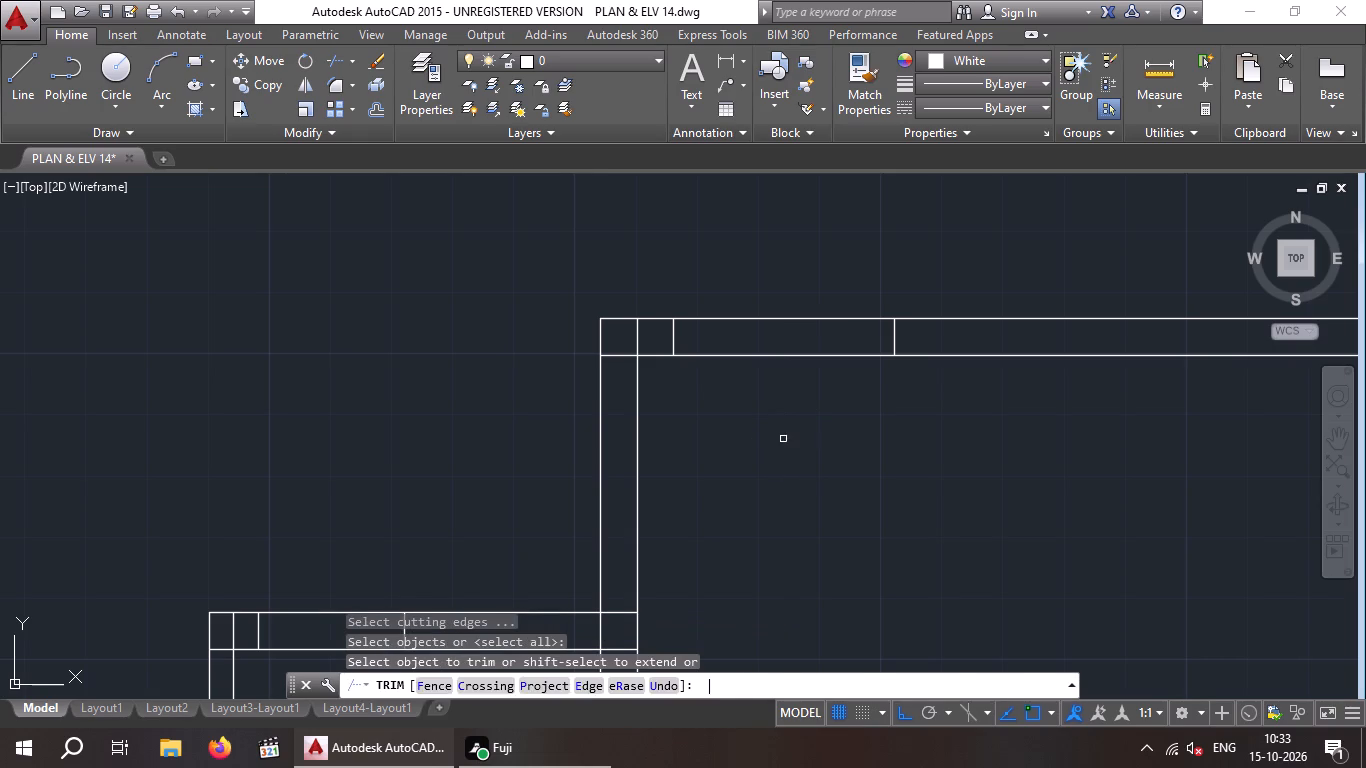
left_click_drag(805, 441, 780, 371)
left_click(771, 290)
scroll(636, 332, "up", 1)
left_click_drag(654, 335, 626, 344)
left_click(612, 342)
left_click_drag(612, 341, 606, 391)
left_click_drag(604, 397, 601, 380)
left_click(602, 345)
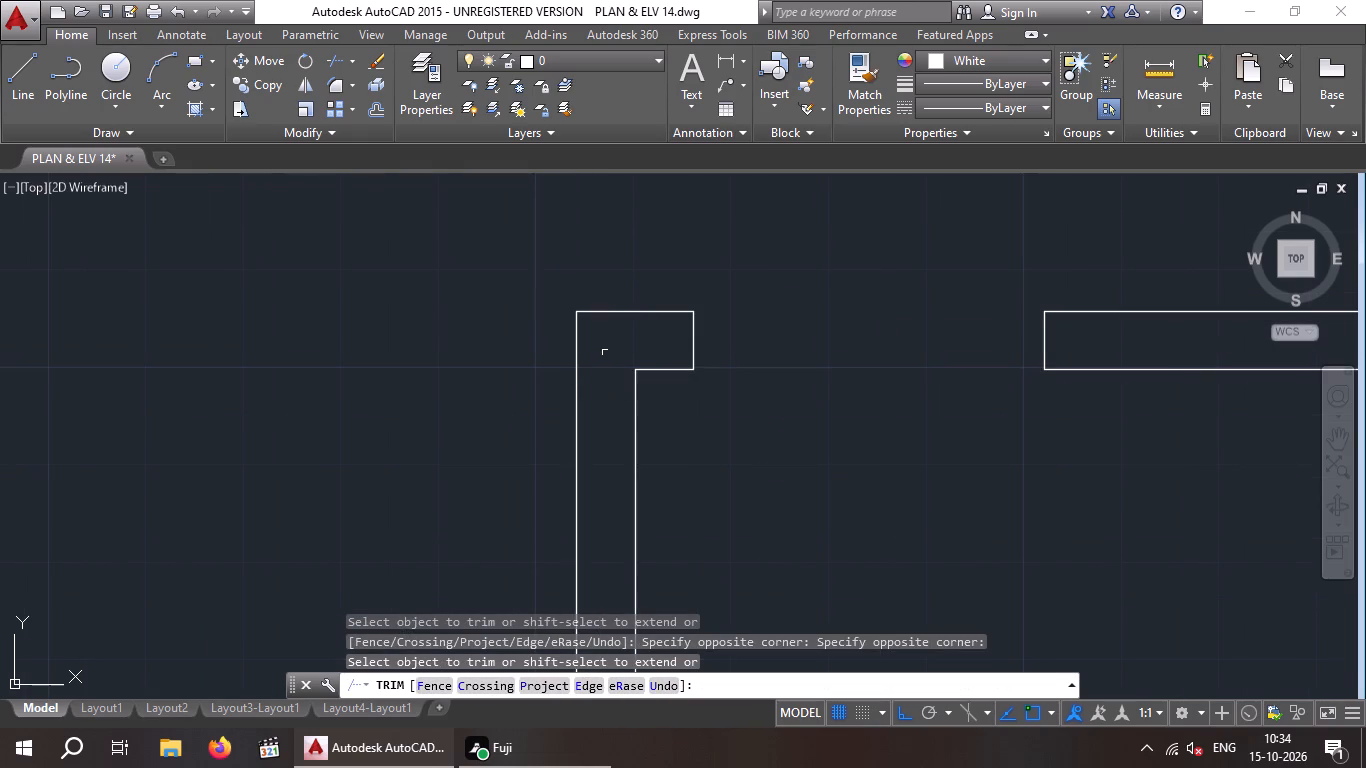
Trim the overlapping lines where the large room's top wall meets the staircase side wall.
scroll(606, 356, "down", 2)
scroll(751, 398, "down", 1)
middle_click_drag(751, 398, 762, 351)
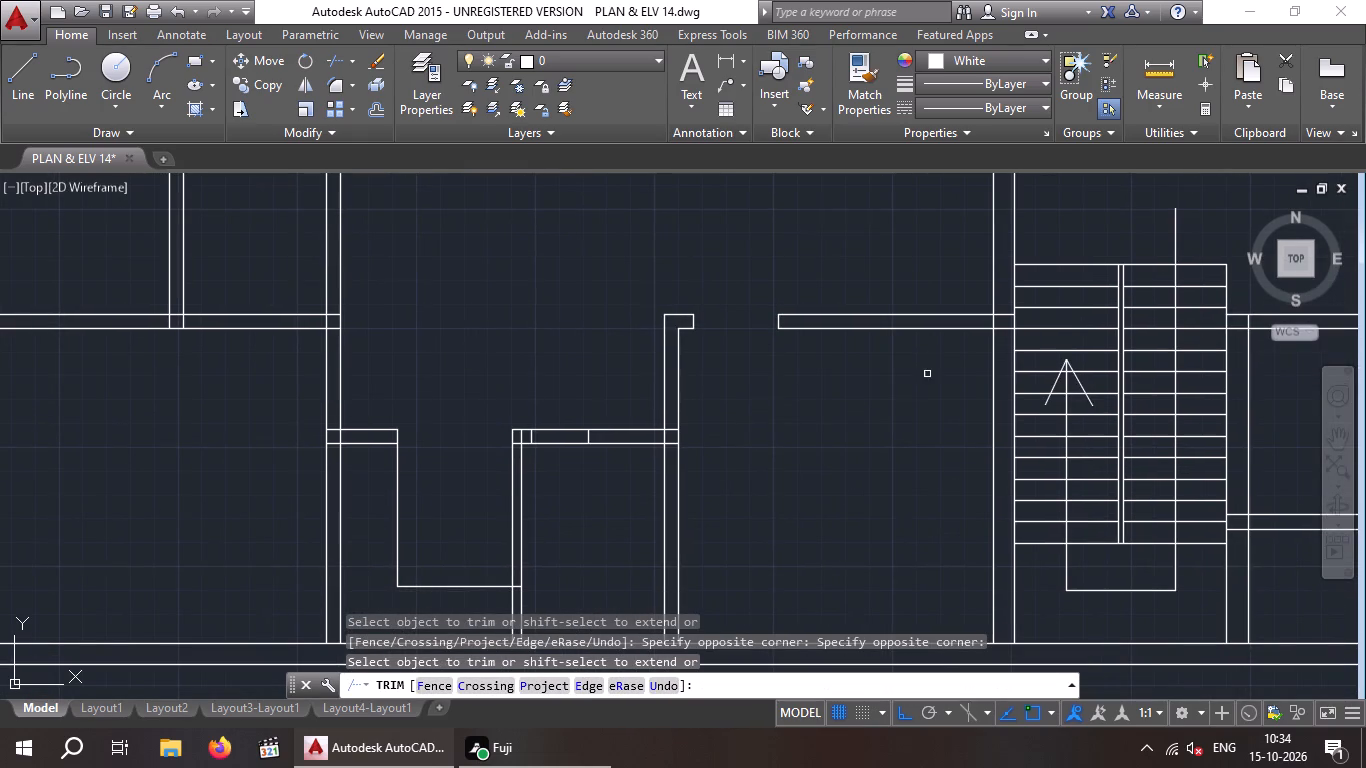
middle_click_drag(946, 356, 650, 490)
scroll(702, 469, "up", 3)
left_click_drag(721, 470, 716, 430)
left_click_drag(726, 349, 726, 365)
left_click_drag(716, 425, 668, 425)
left_click(638, 422)
Trim the outer bottom wall's inner line across both staircase side walls and the next partition beyond the stairs.
scroll(639, 423, "down", 3)
scroll(616, 530, "down", 1)
middle_click_drag(610, 527, 607, 524)
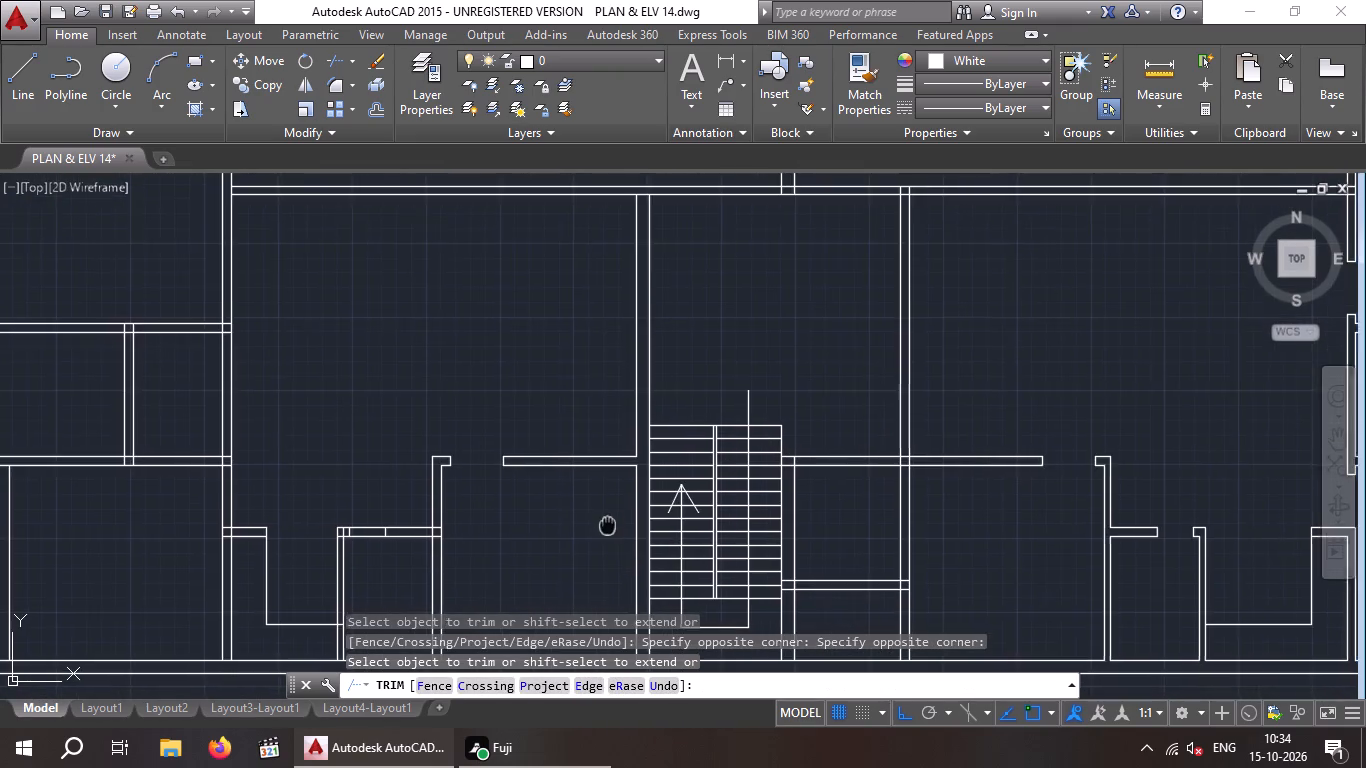
middle_click_drag(607, 524, 677, 424)
scroll(719, 587, "up", 3)
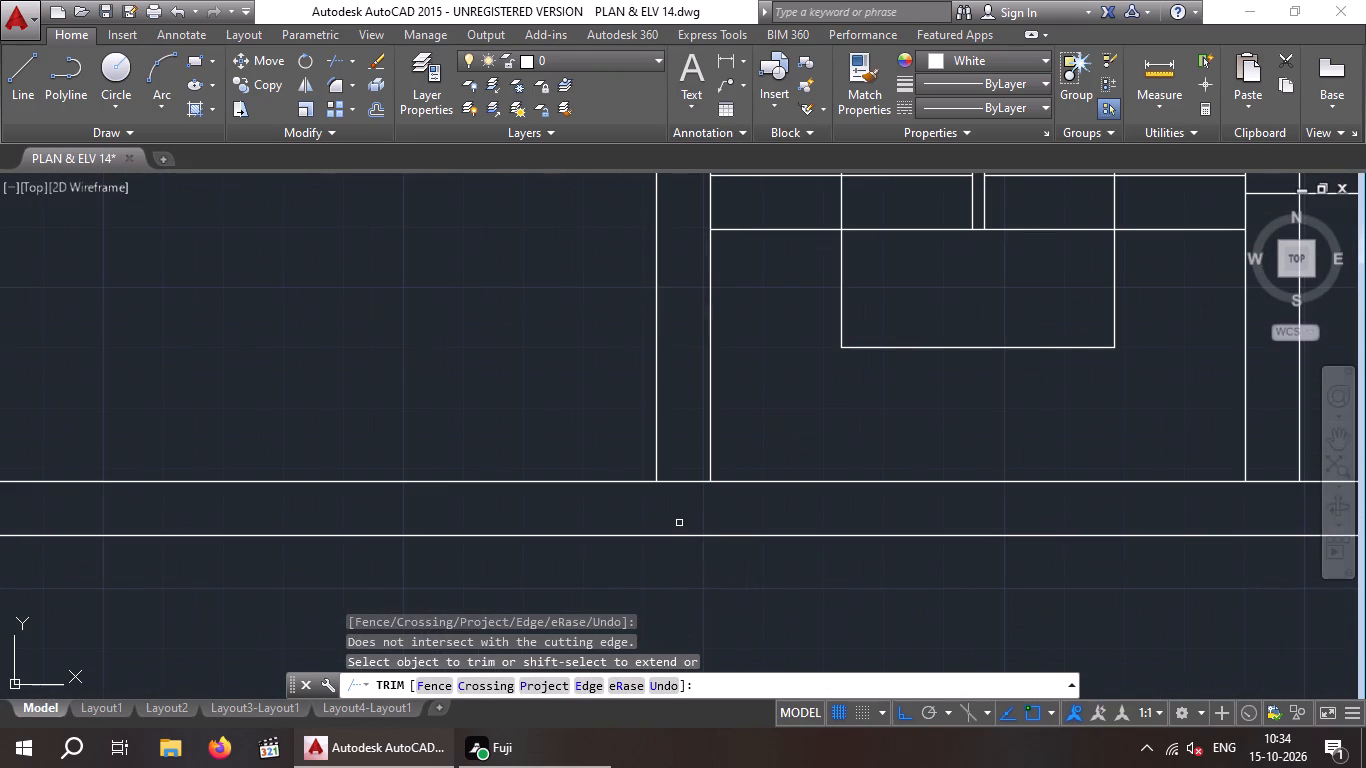
left_click_drag(679, 522, 678, 507)
left_click(677, 453)
scroll(713, 490, "down", 3)
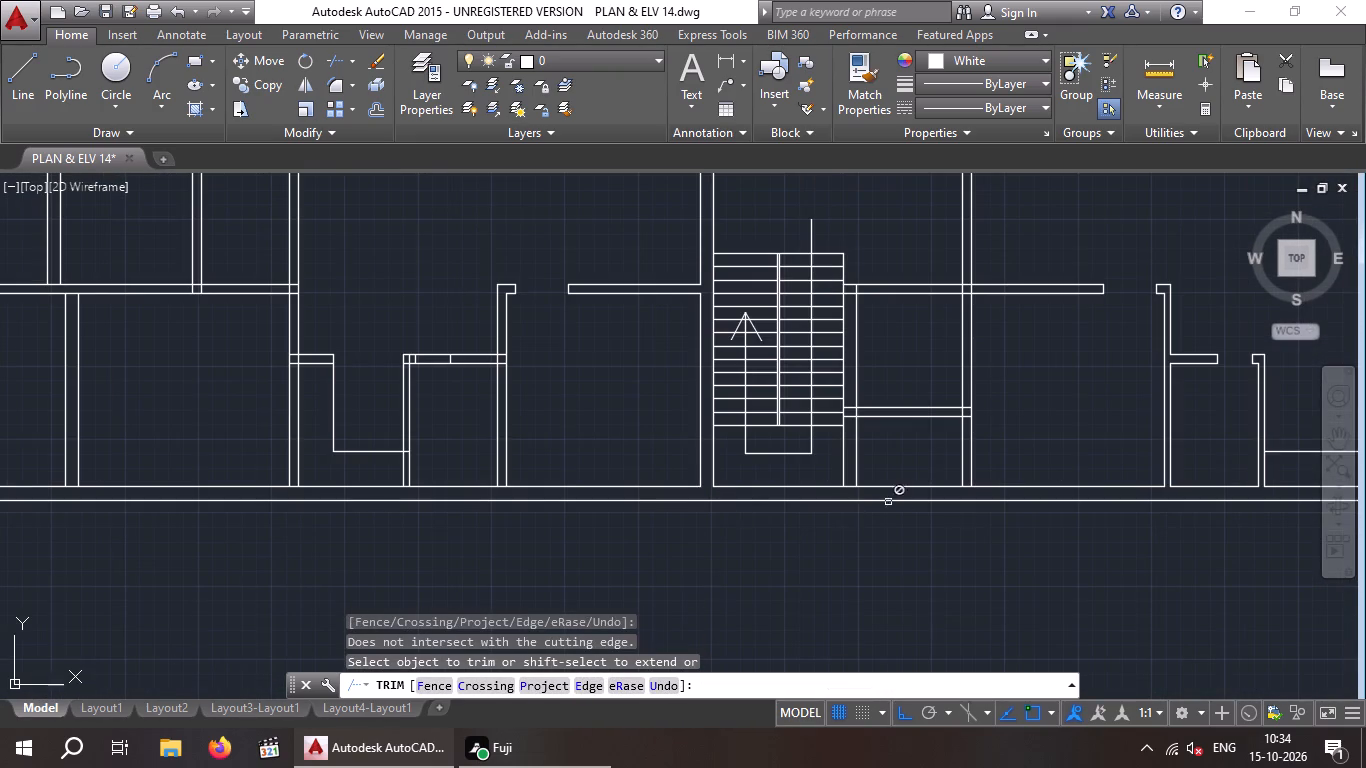
scroll(871, 495, "up", 3)
left_click_drag(790, 491, 777, 490)
left_click(763, 442)
scroll(777, 455, "down", 3)
scroll(893, 470, "up", 3)
left_click_drag(896, 451, 892, 442)
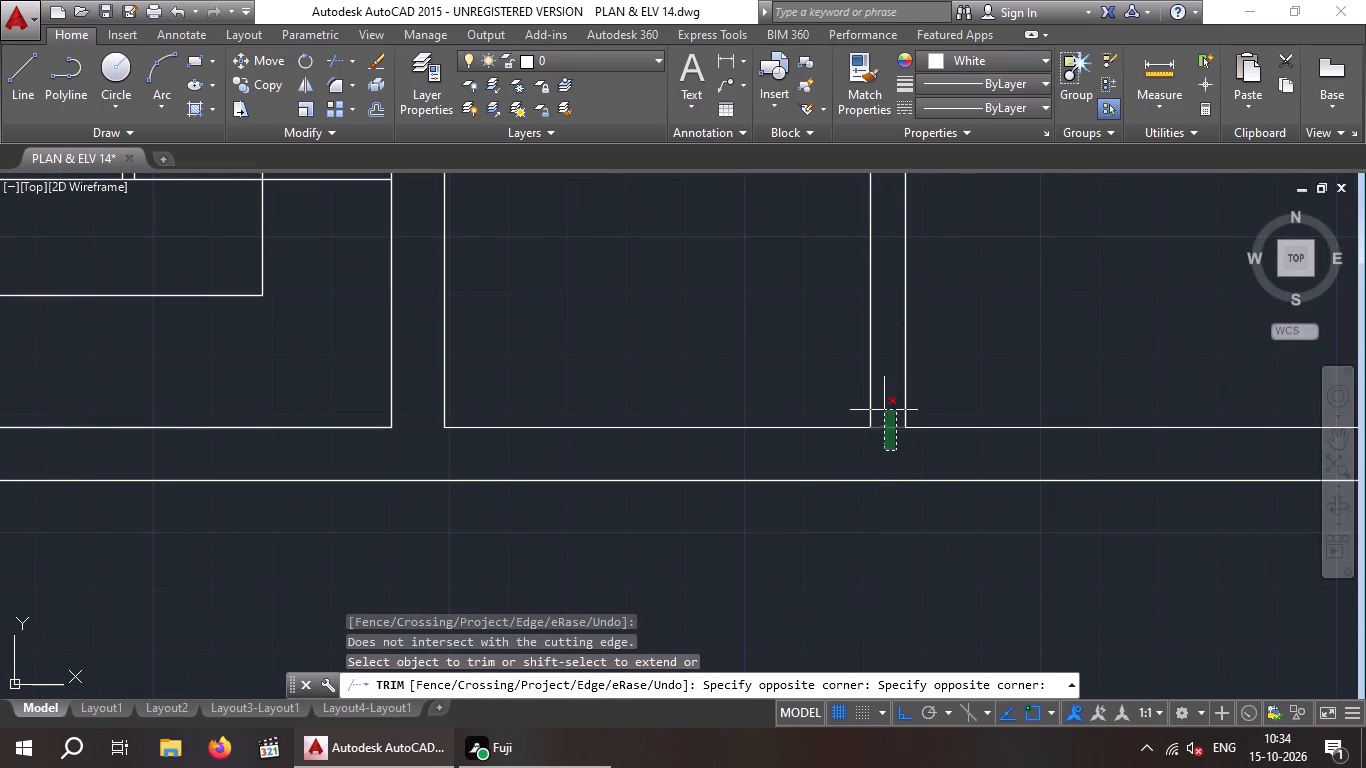
left_click(884, 408)
Trim the small room's top wall lines between its jambs to open the doorway.
scroll(881, 407, "down", 4)
middle_click_drag(875, 497, 890, 497)
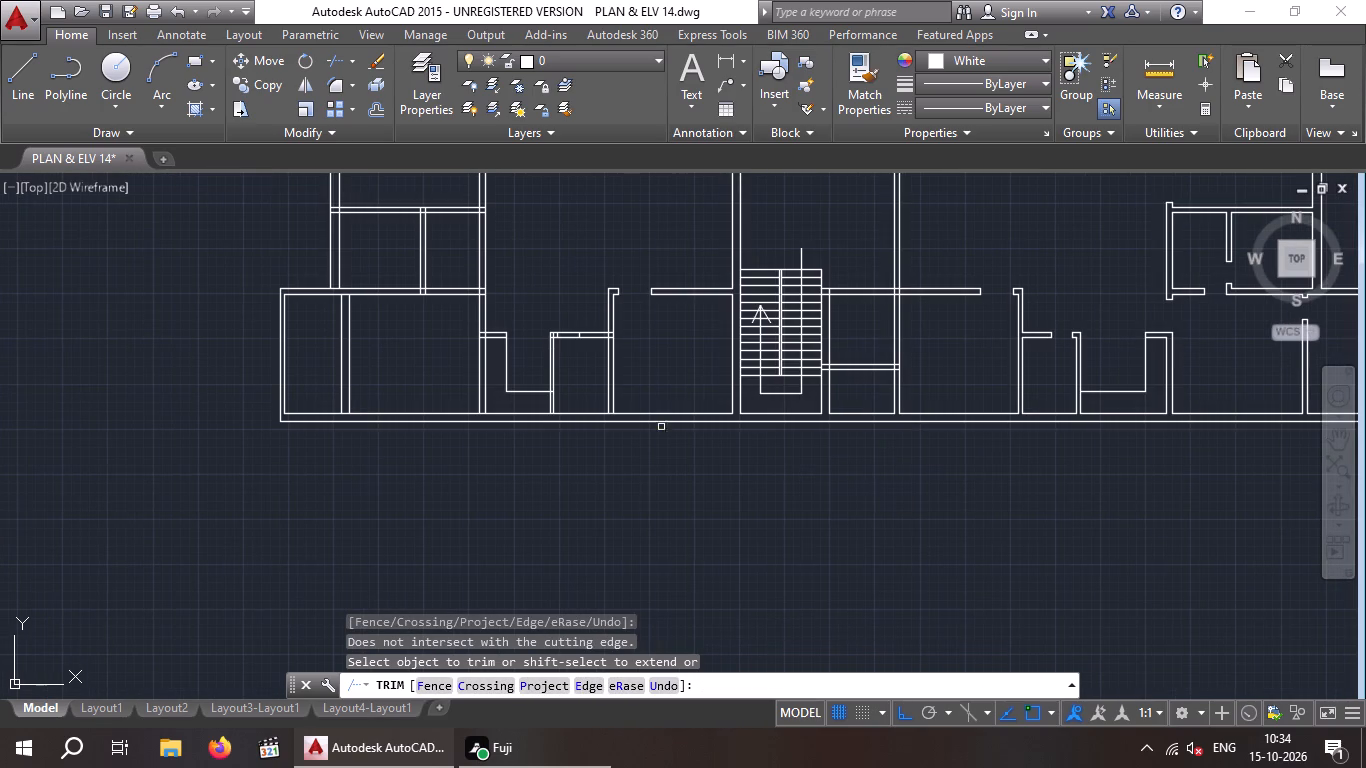
scroll(582, 333, "up", 3)
left_click(501, 376)
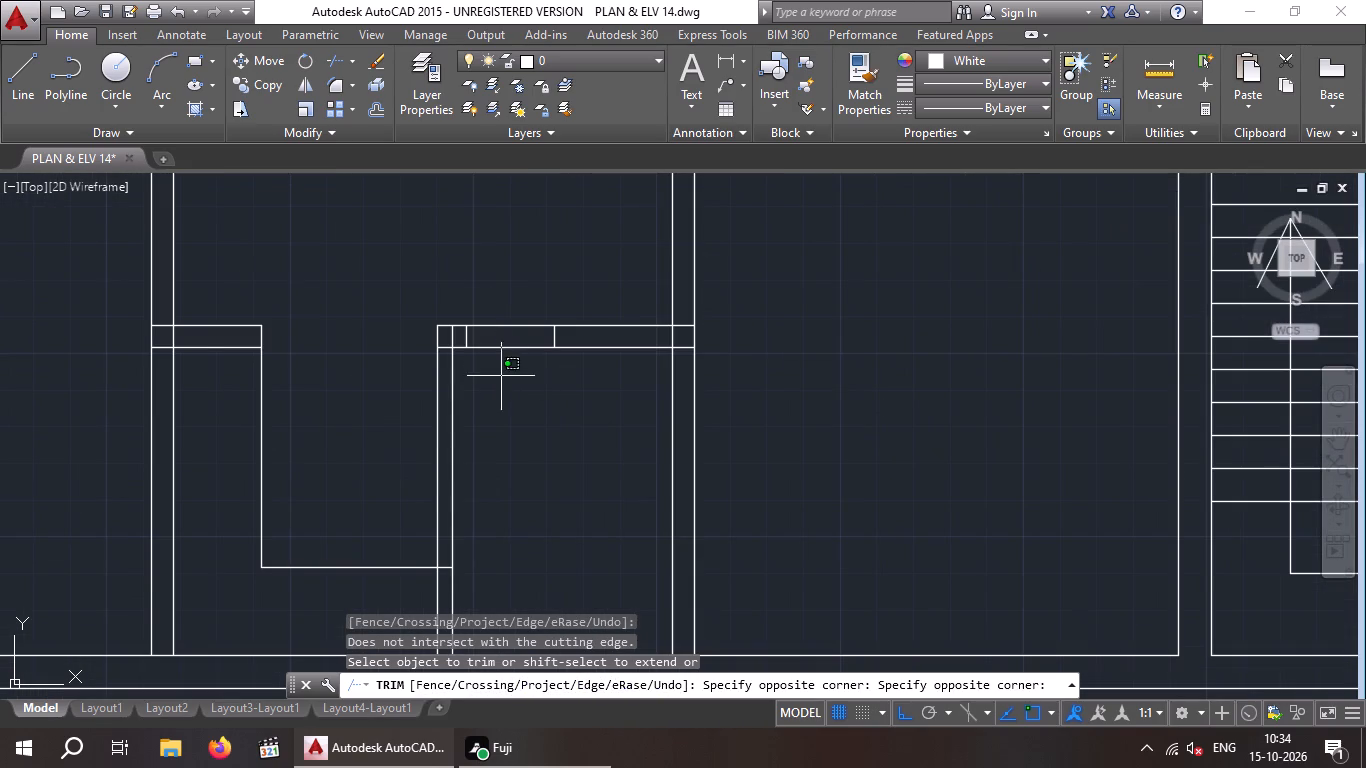
left_click(505, 311)
Trim the overlapping lines where the small room's top wall meets the large room's side wall.
scroll(675, 349, "up", 3)
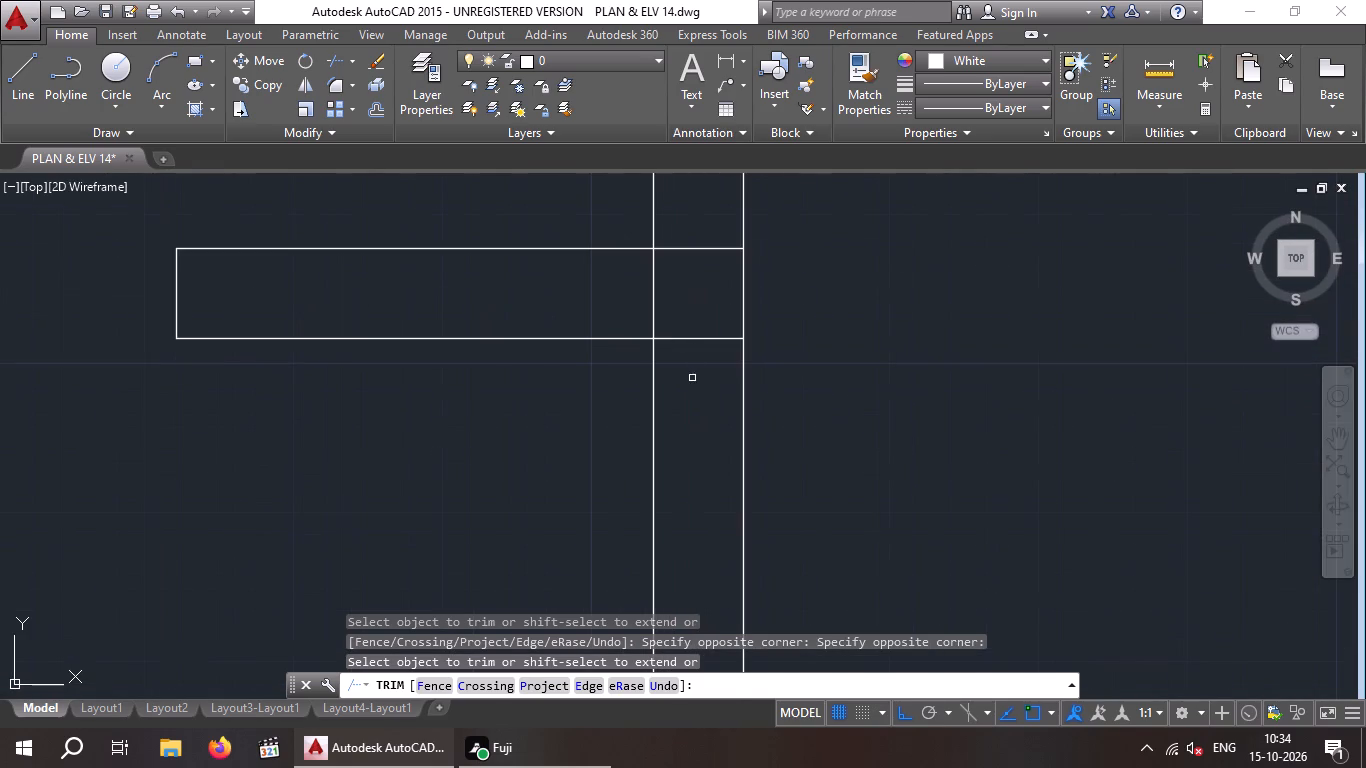
left_click_drag(692, 378, 692, 367)
left_click_drag(694, 225, 690, 235)
left_click_drag(695, 281, 613, 310)
left_click(591, 302)
Trim the overlapping lines at the small room's wall corner between the doorway and the recess.
scroll(592, 301, "down", 2)
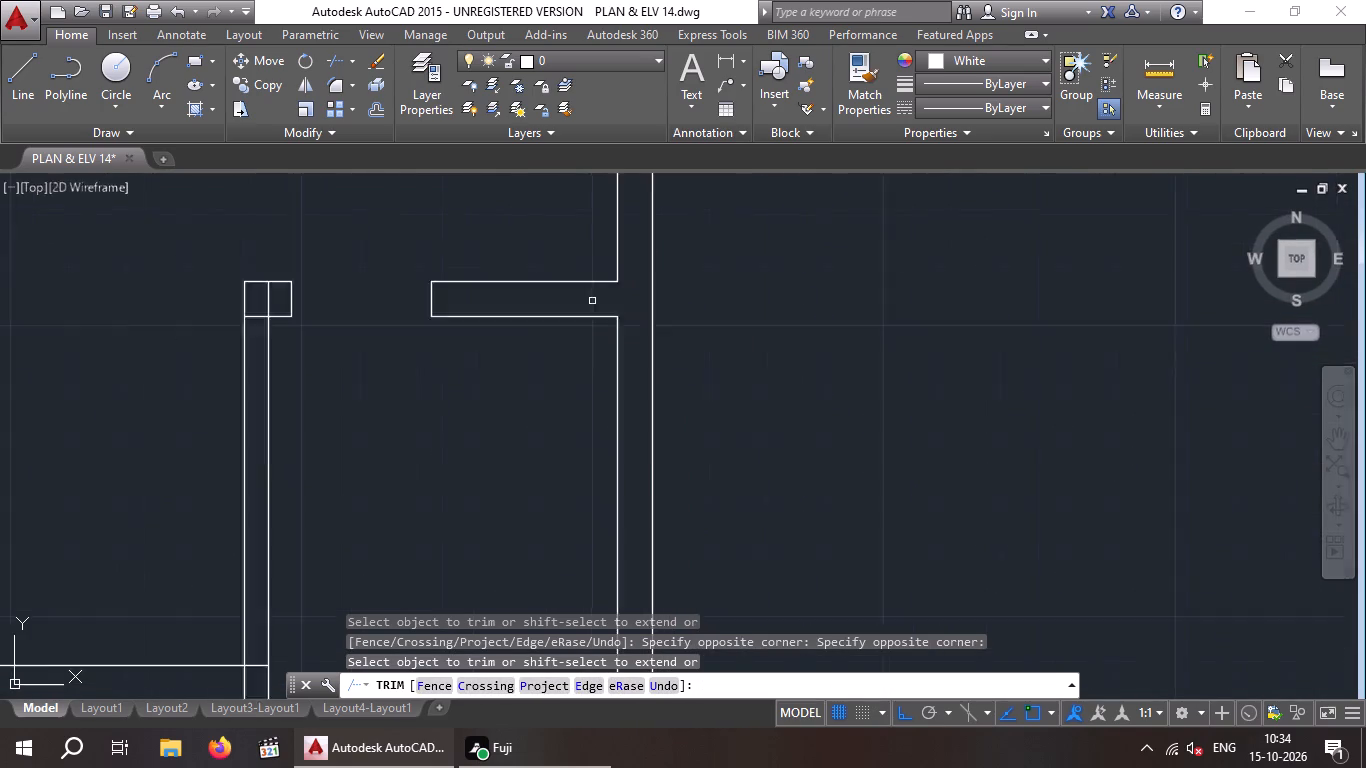
scroll(592, 301, "down", 2)
middle_click(612, 453)
middle_click_drag(505, 355, 609, 450)
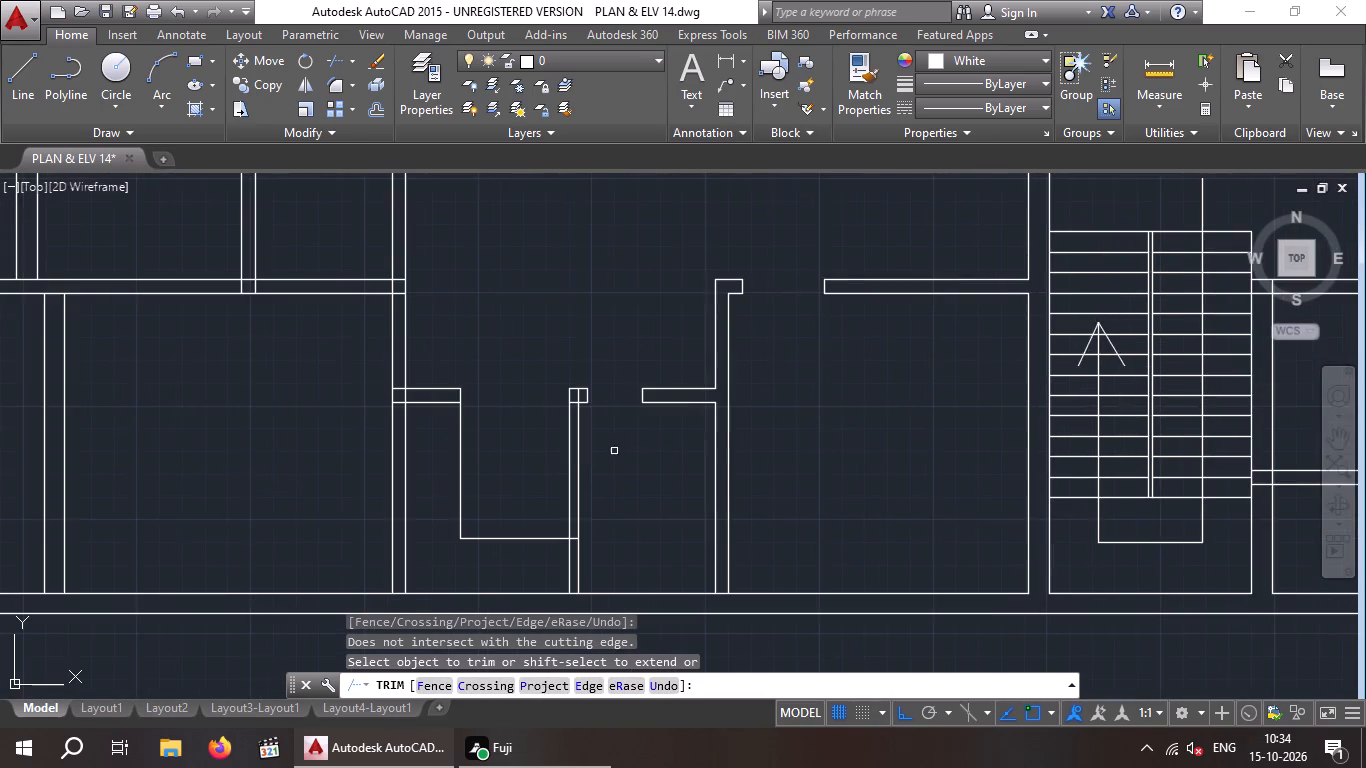
scroll(562, 402, "up", 6)
left_click_drag(631, 468, 612, 403)
left_click(623, 344)
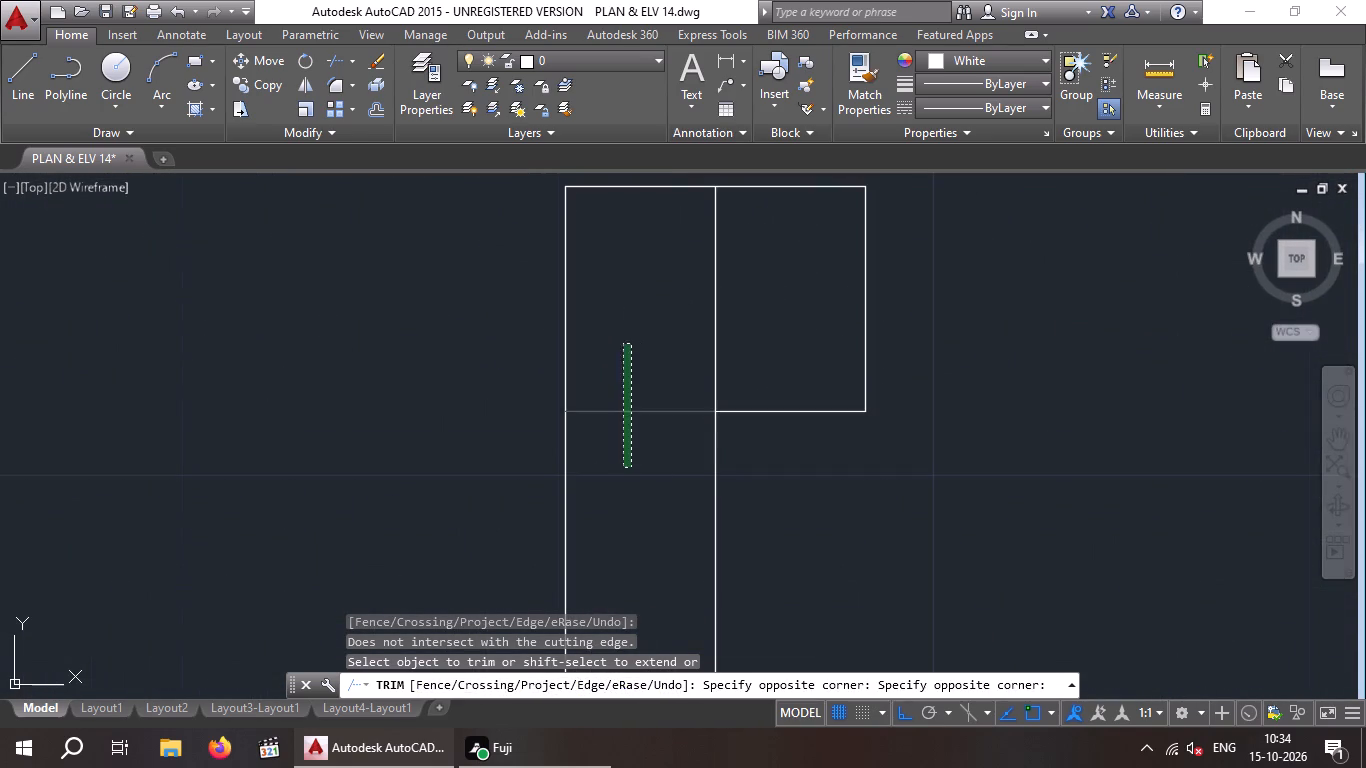
left_click_drag(776, 279, 687, 314)
left_click(668, 319)
Trim the recess's bottom line where it crosses the small room's side wall.
scroll(668, 319, "down", 5)
middle_click_drag(770, 491, 688, 301)
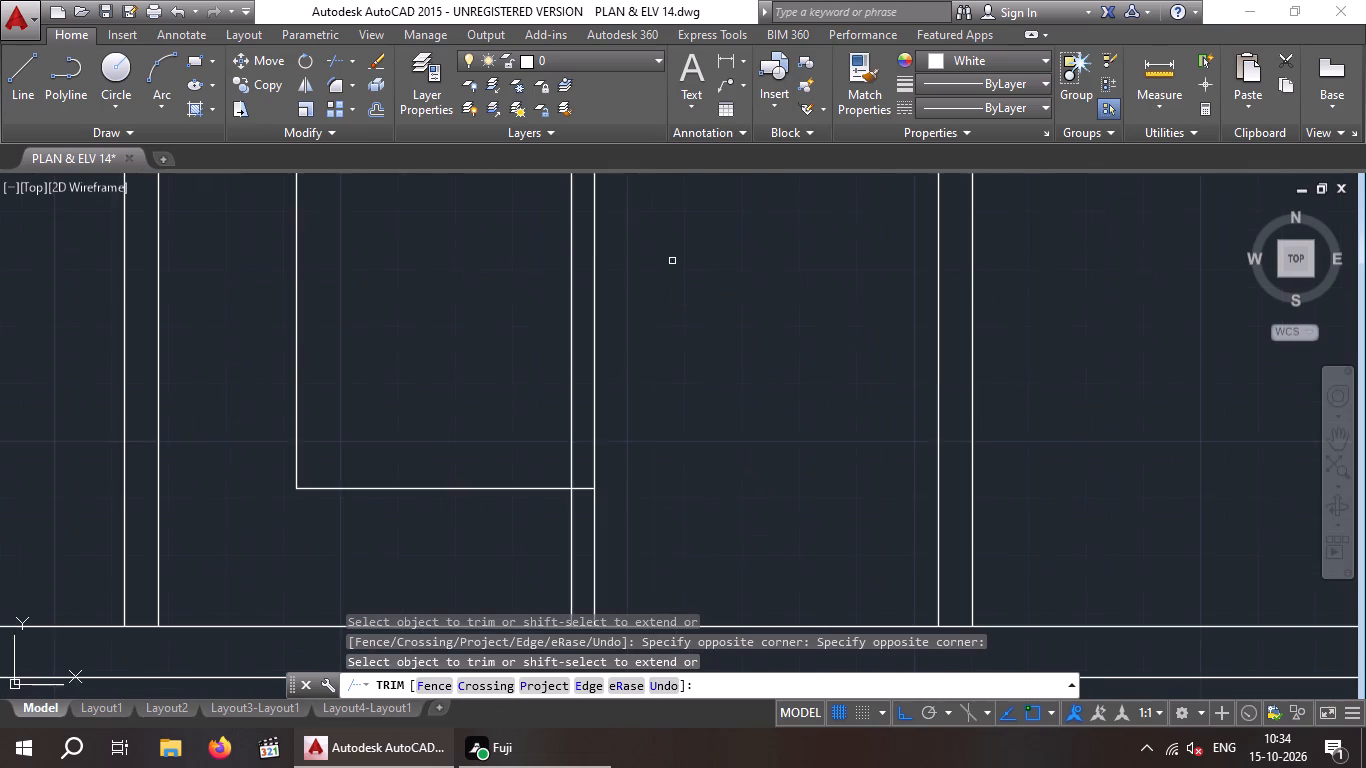
scroll(672, 266, "down", 2)
scroll(628, 352, "up", 4)
left_click_drag(678, 400, 669, 377)
left_click(667, 318)
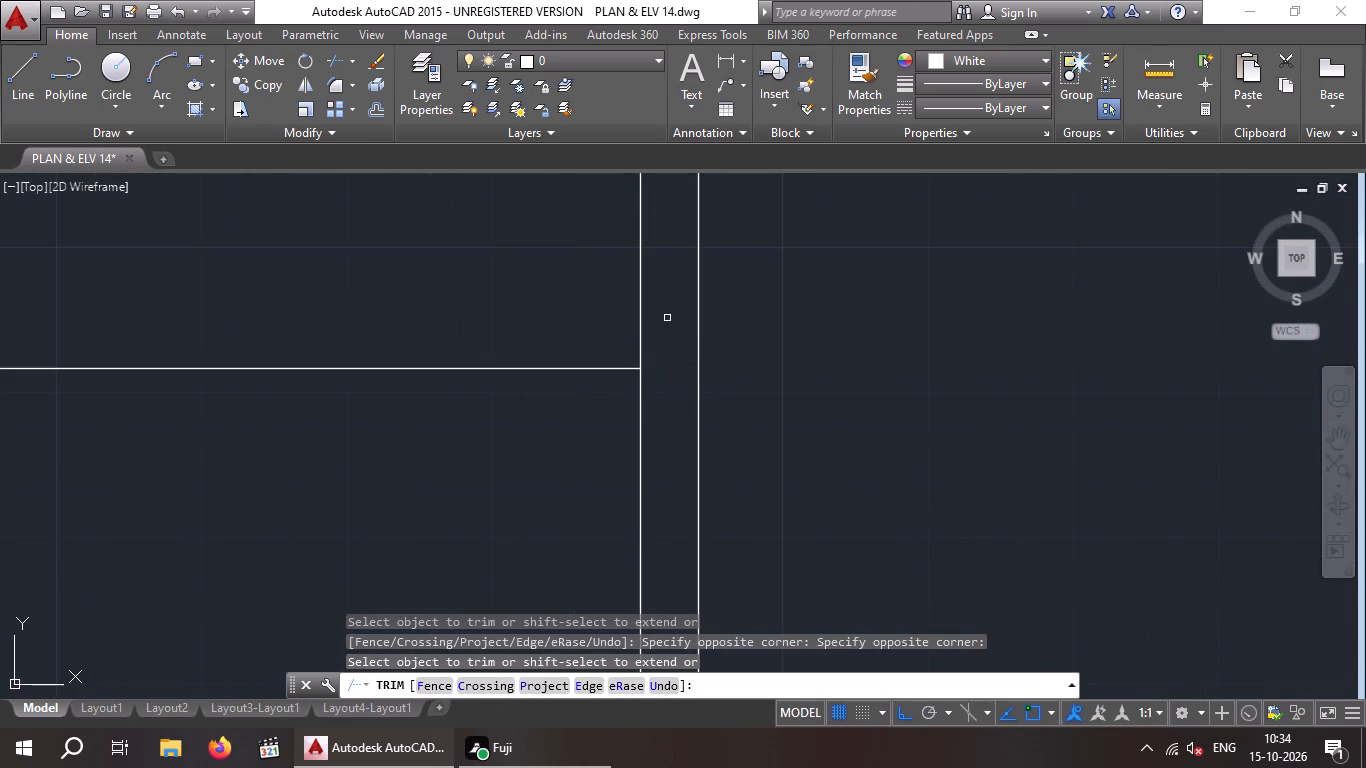
Trim the outer bottom wall's inner line across the small room's two side walls and the wall on the recess's far side.
scroll(666, 322, "down", 3)
scroll(668, 436, "up", 3)
left_click_drag(665, 402, 662, 393)
left_click(649, 333)
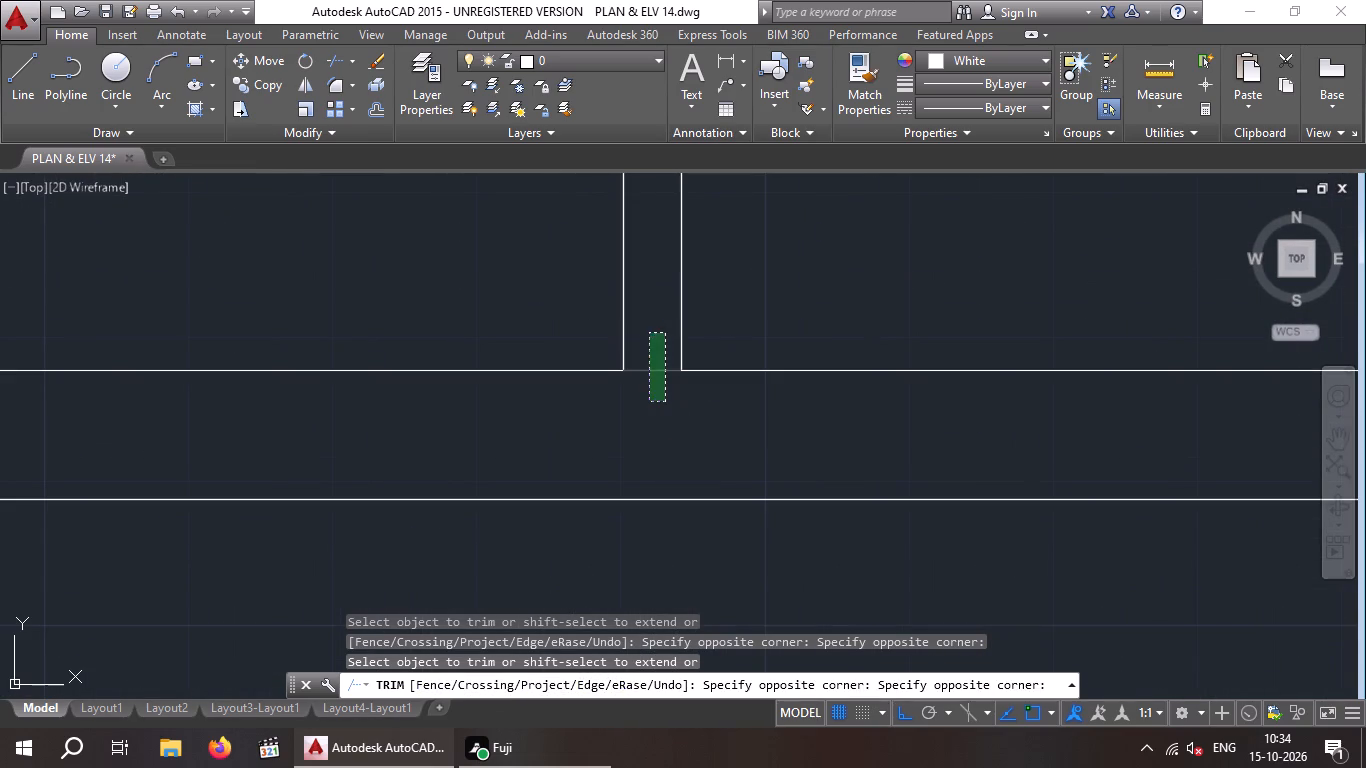
scroll(648, 333, "down", 5)
scroll(725, 340, "up", 4)
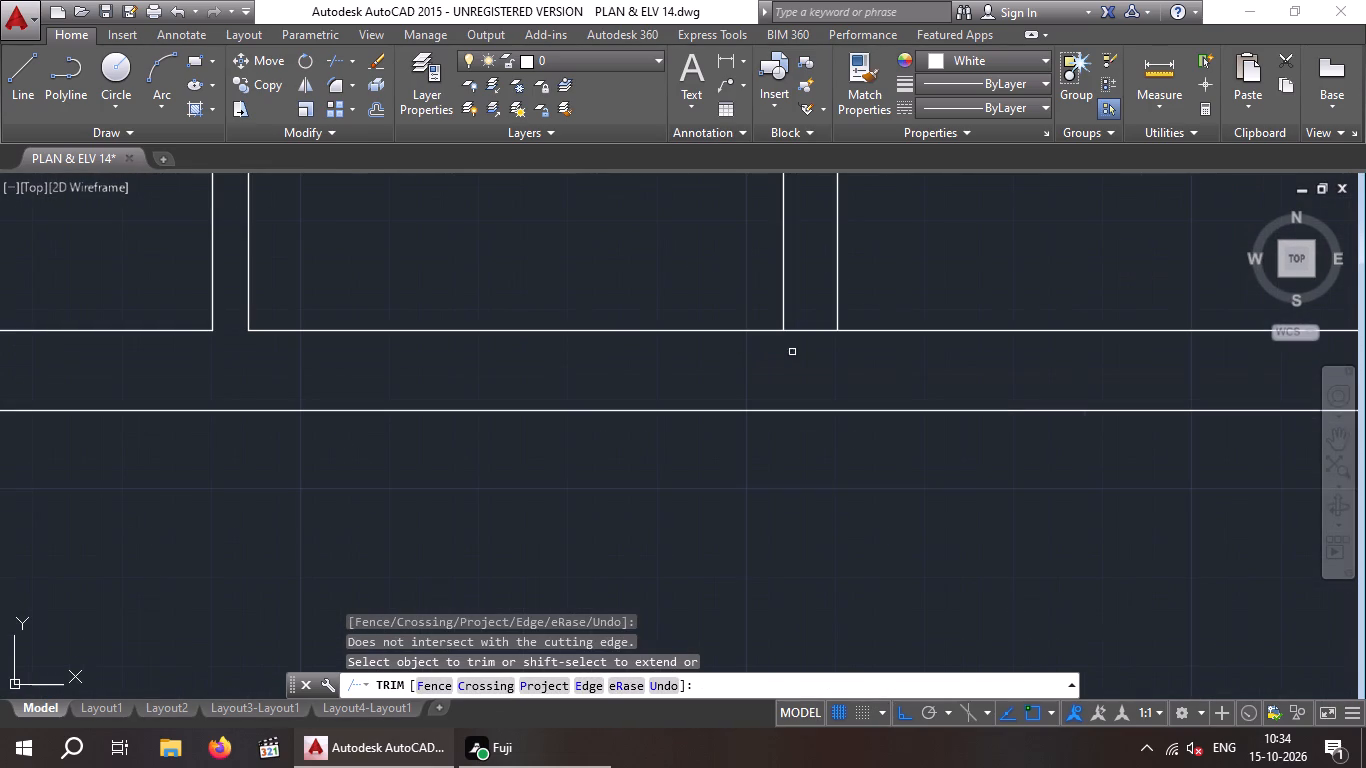
left_click(822, 344)
left_click(809, 295)
scroll(802, 307, "down", 5)
middle_click_drag(710, 404, 721, 520)
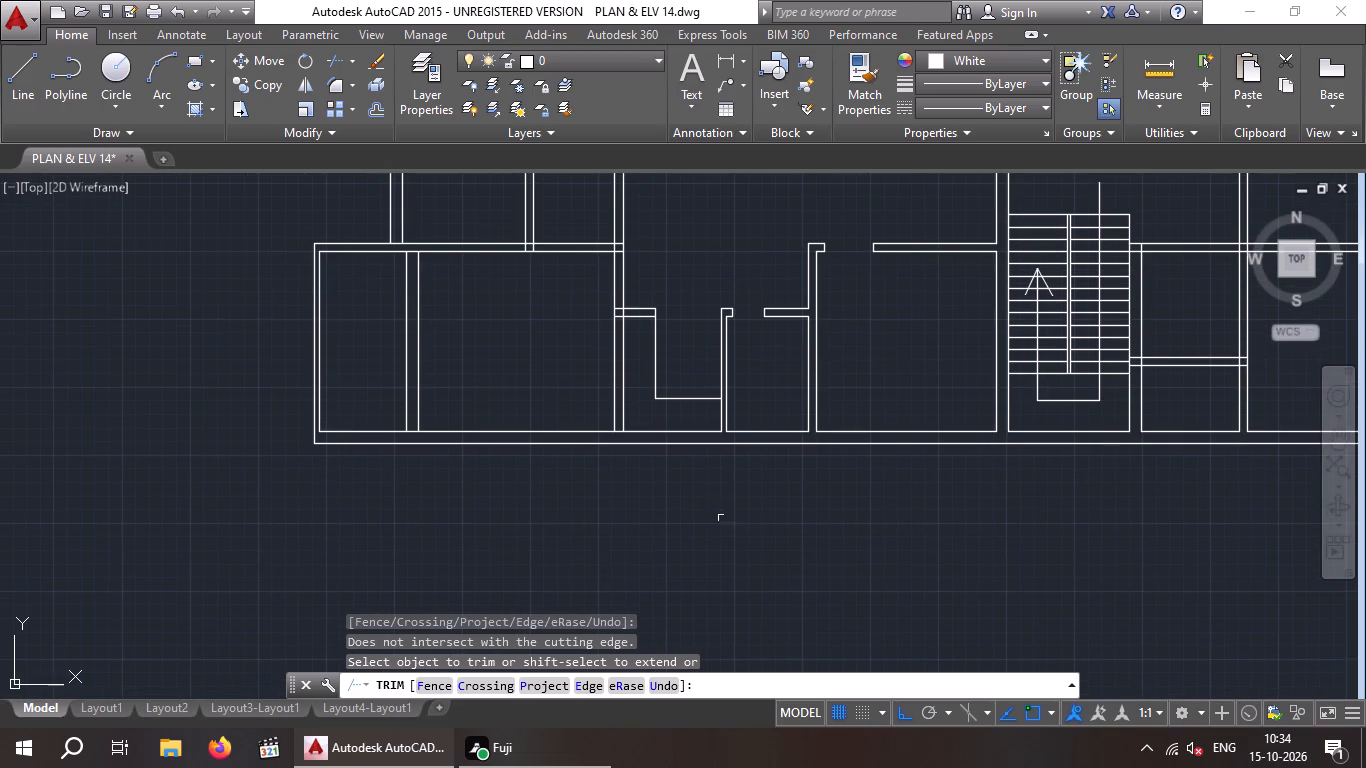
scroll(612, 433, "up", 3)
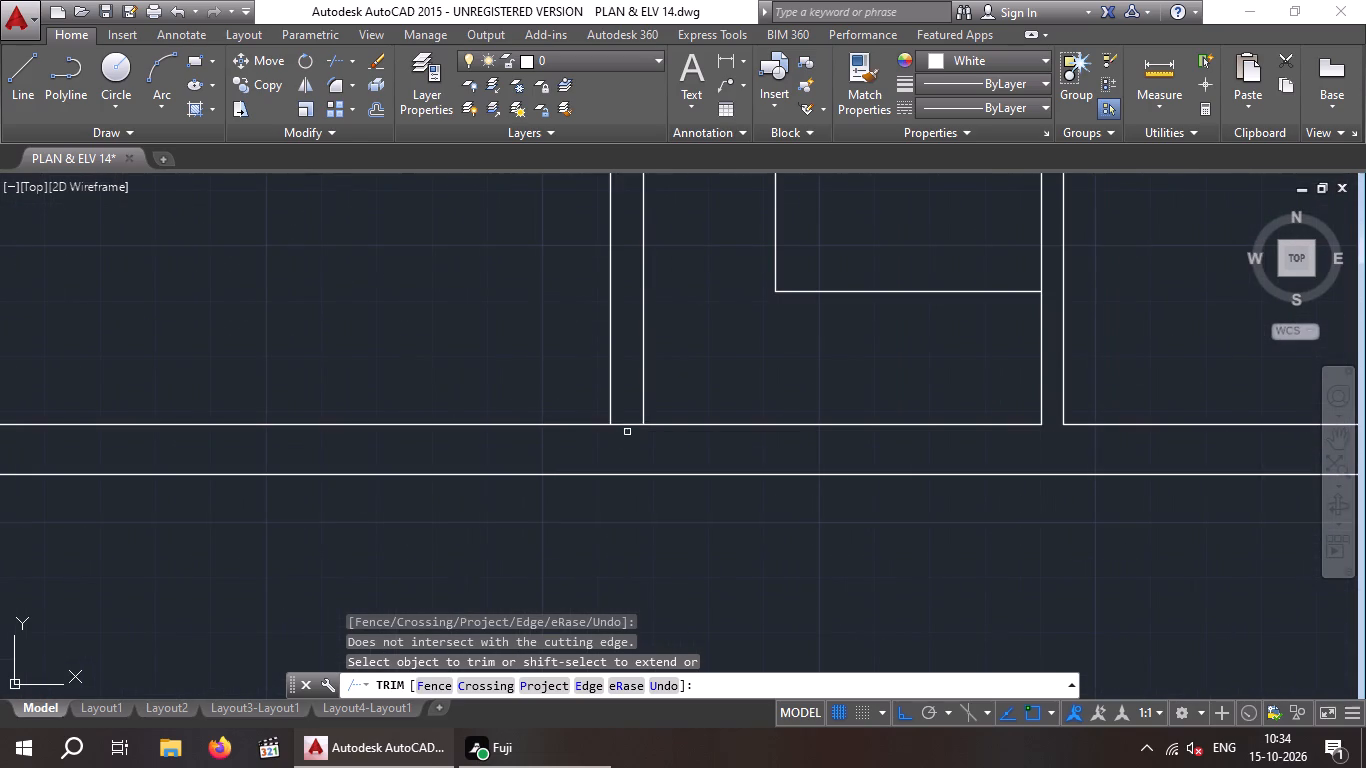
left_click(630, 432)
left_click(630, 399)
left_click_drag(631, 437, 628, 428)
left_click(621, 404)
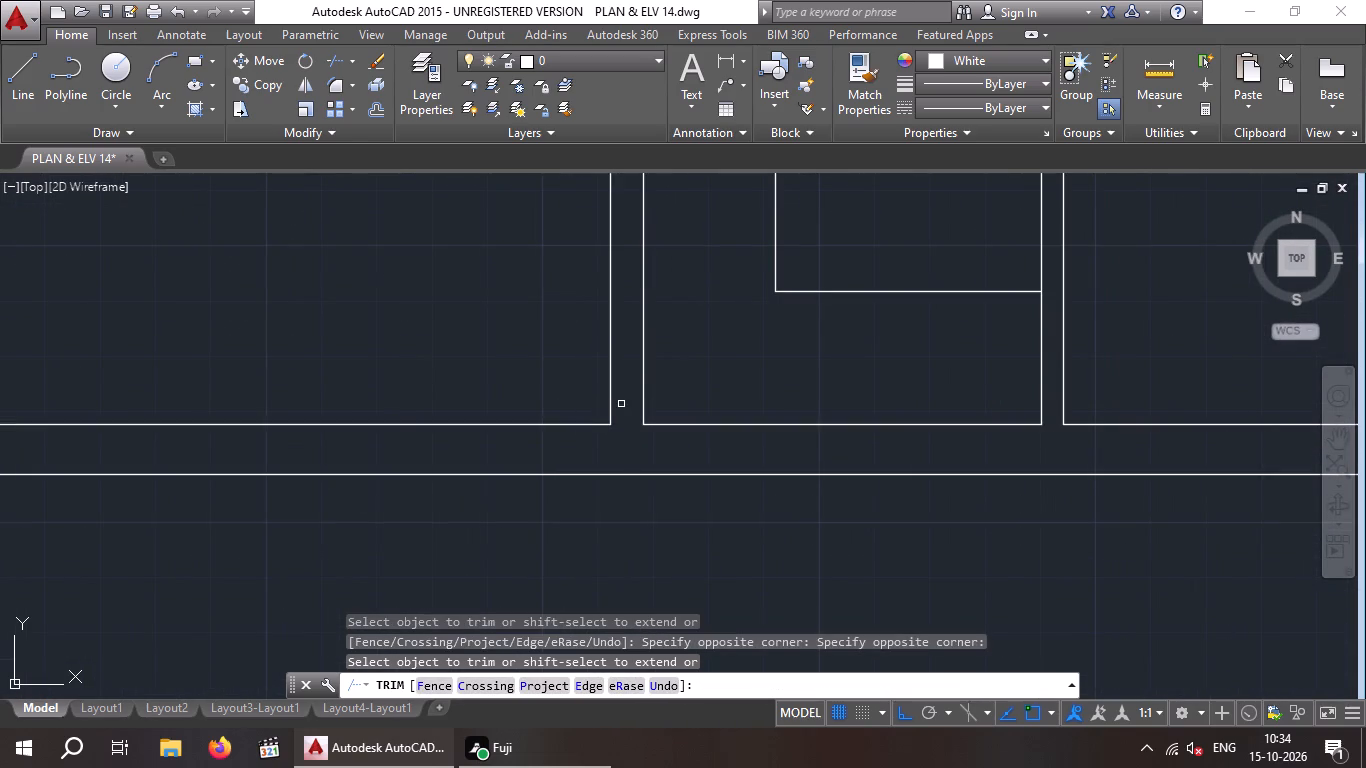
Trim the overlapping lines where the short wall above the recess meets the long vertical wall.
scroll(621, 404, "down", 4)
middle_click_drag(627, 489, 627, 551)
scroll(623, 398, "up", 5)
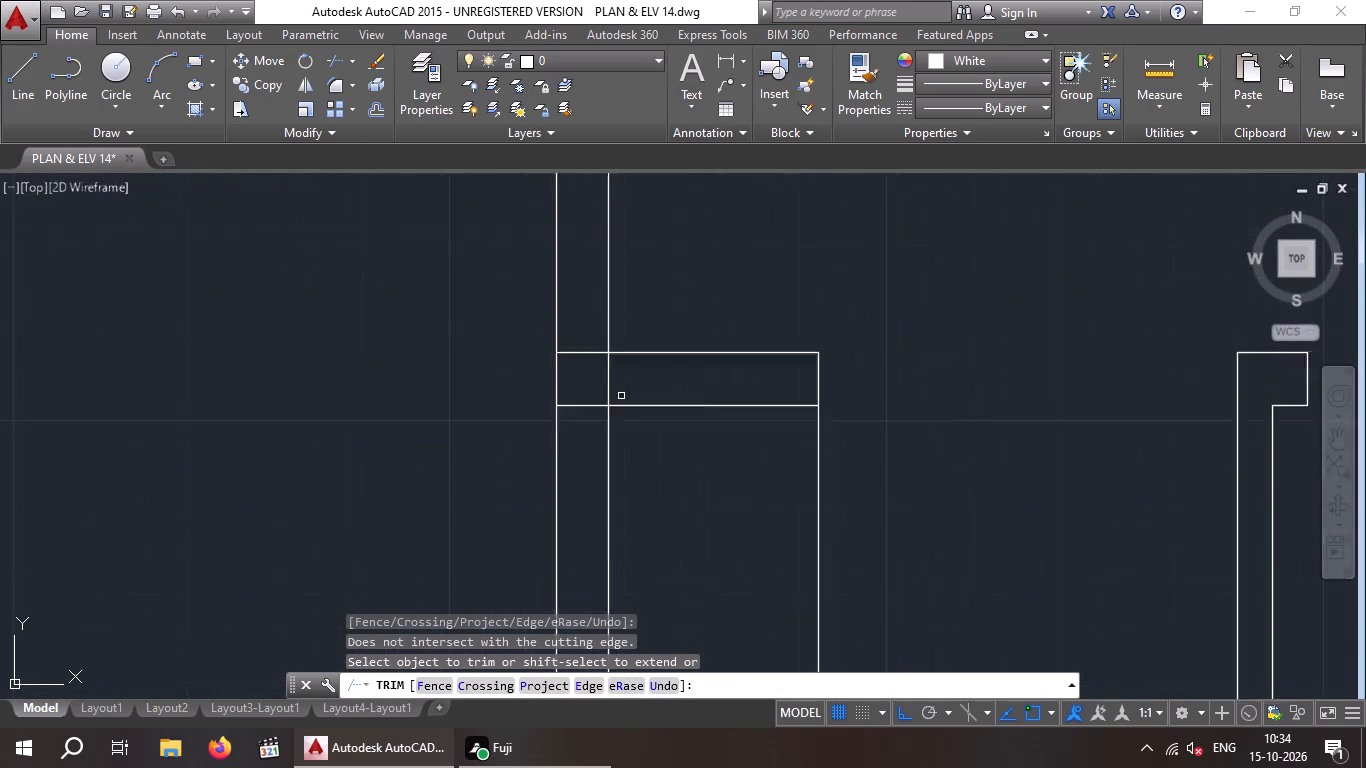
scroll(621, 396, "up", 2)
left_click_drag(639, 349, 548, 364)
left_click(545, 364)
left_click_drag(542, 462, 524, 410)
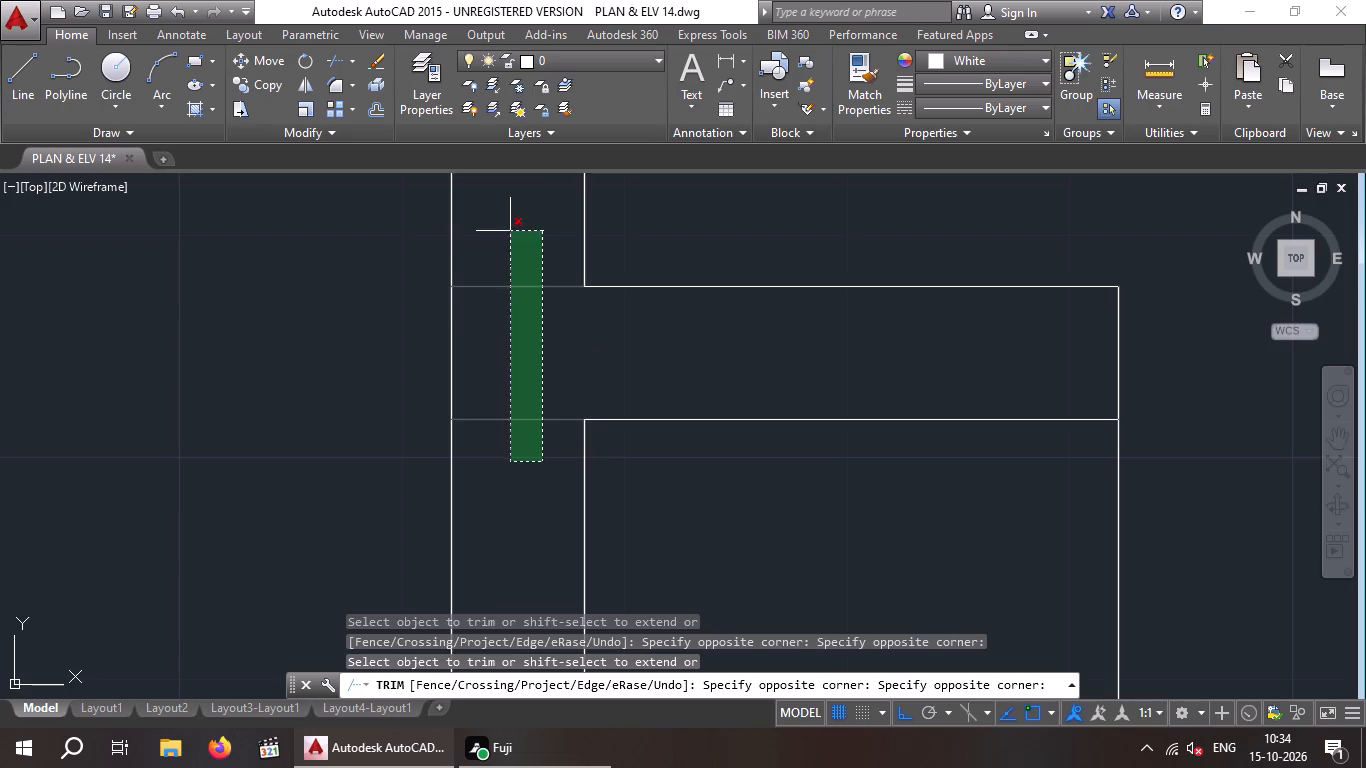
left_click(510, 230)
scroll(508, 235, "down", 5)
middle_click_drag(616, 334, 588, 468)
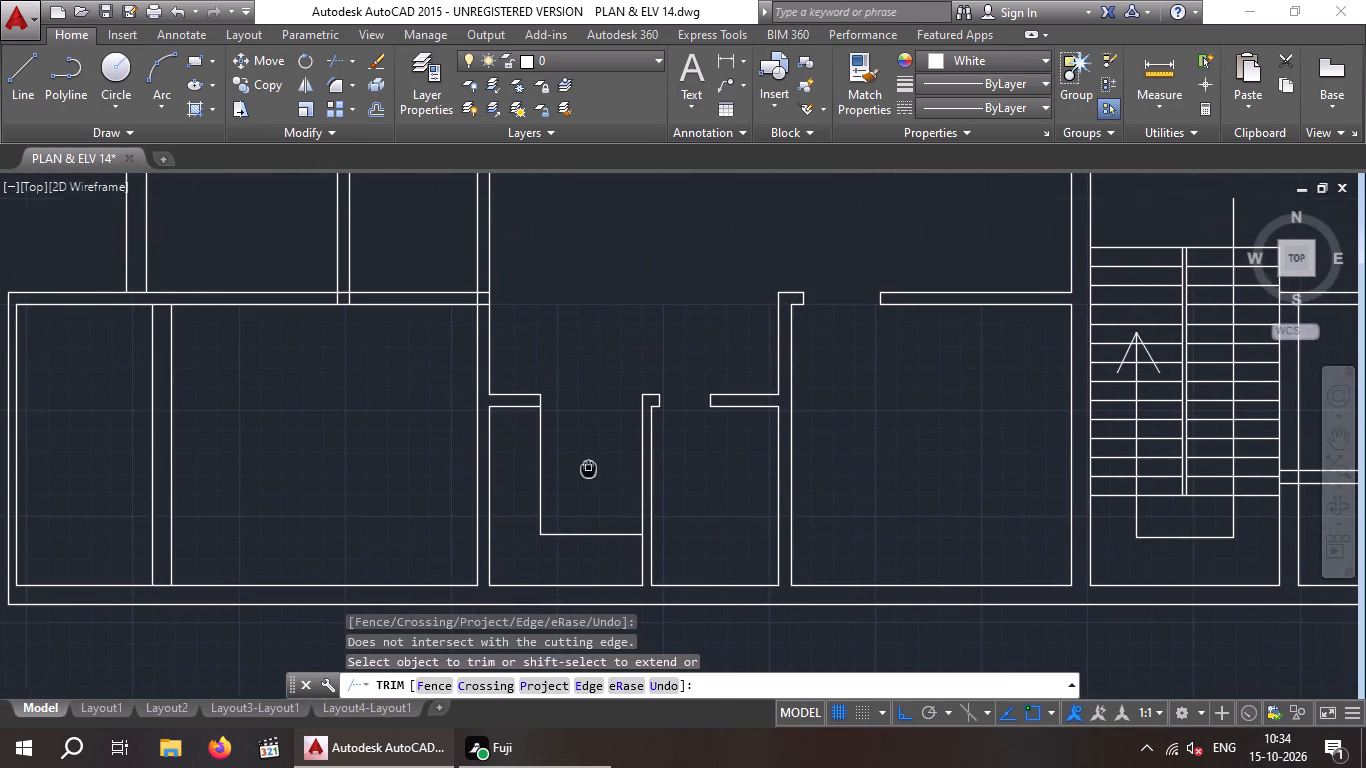
scroll(600, 414, "down", 1)
middle_click_drag(597, 419, 577, 461)
scroll(584, 448, "down", 1)
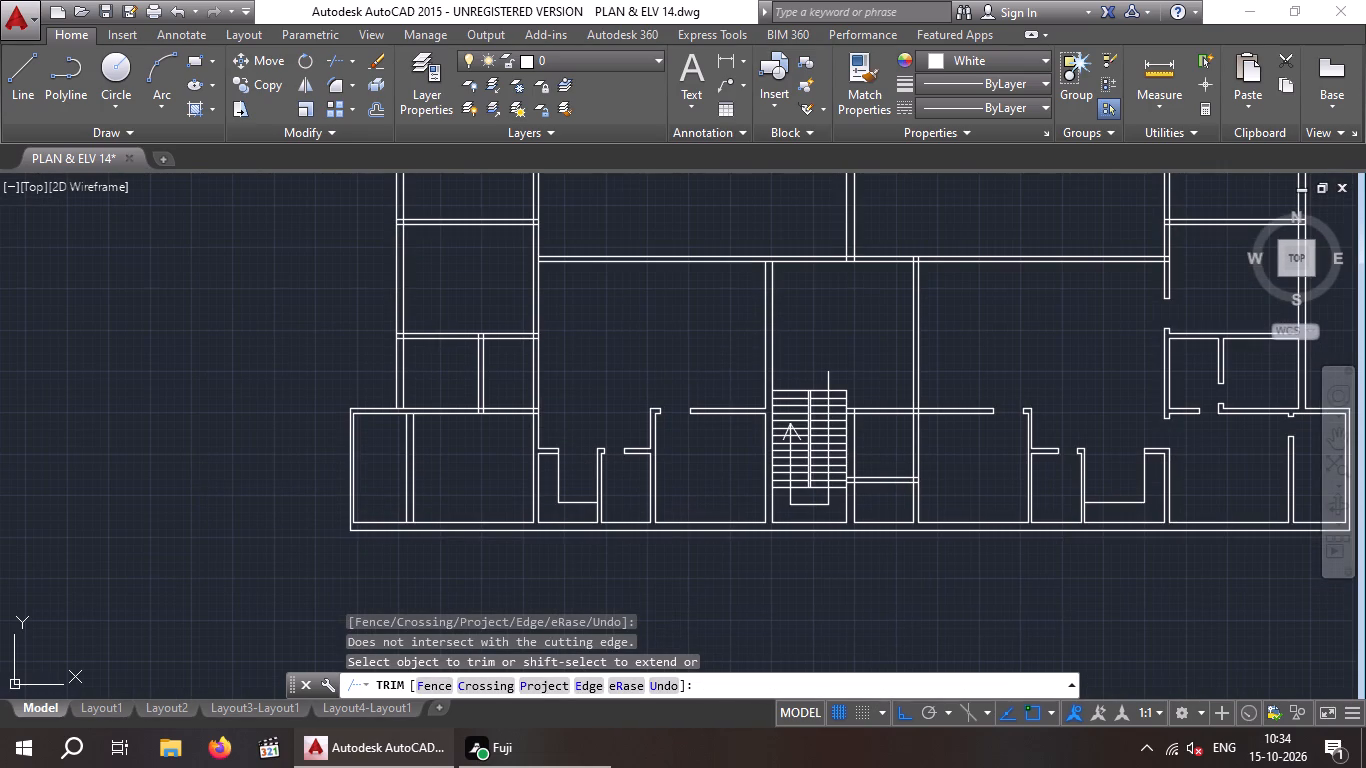
middle_click_drag(562, 345, 506, 484)
middle_click_drag(498, 461, 496, 402)
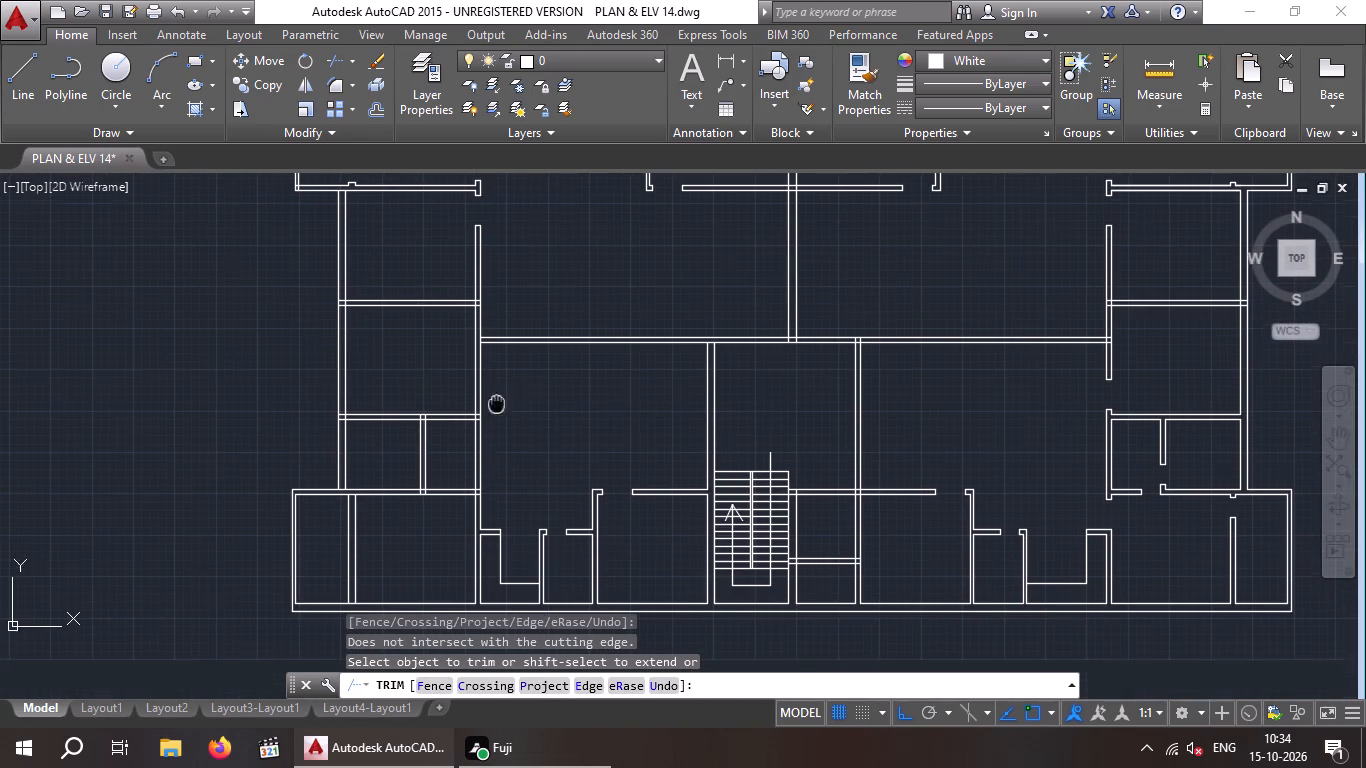
middle_click_drag(496, 402, 496, 403)
key("Escape")
key("Escape")
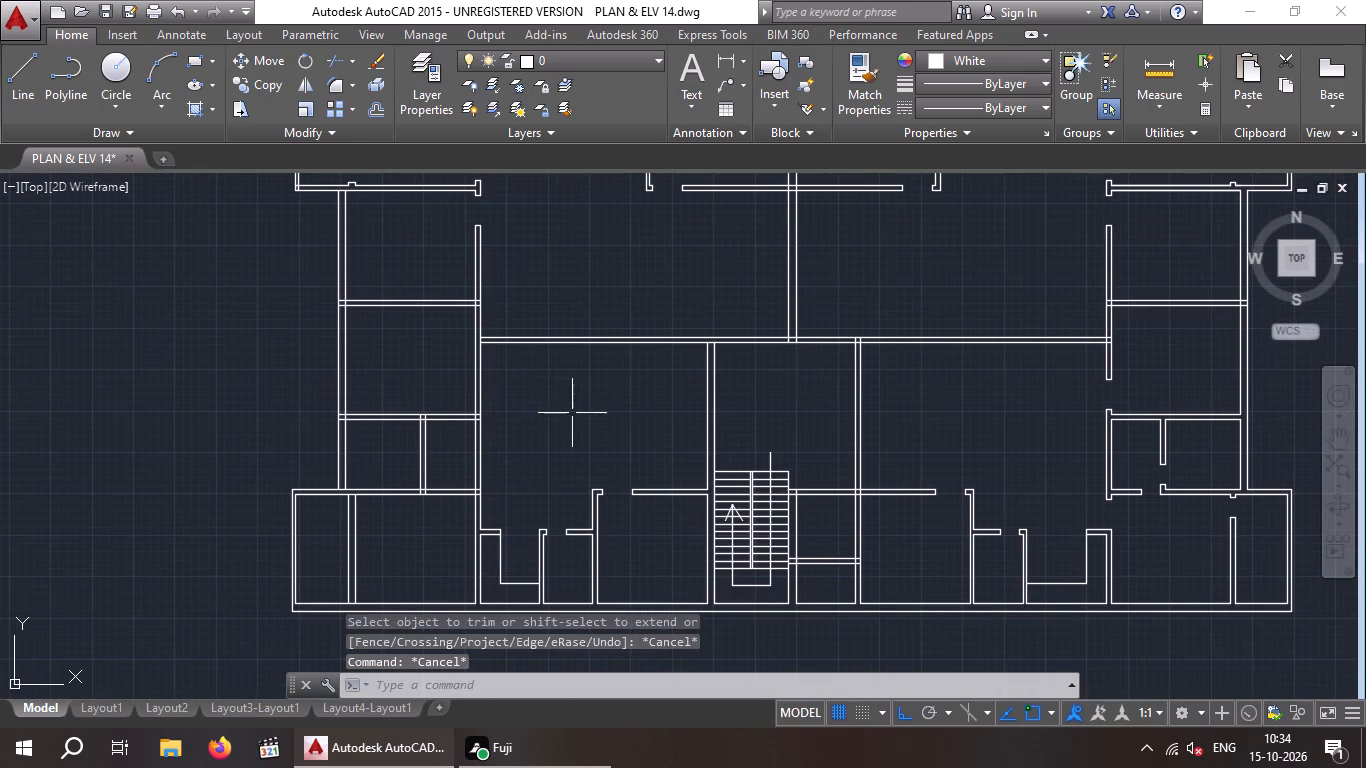
Offset the lower line of the lower-left room's top wall 6" downward as a door jamb line.
middle_click_drag(539, 406, 434, 423)
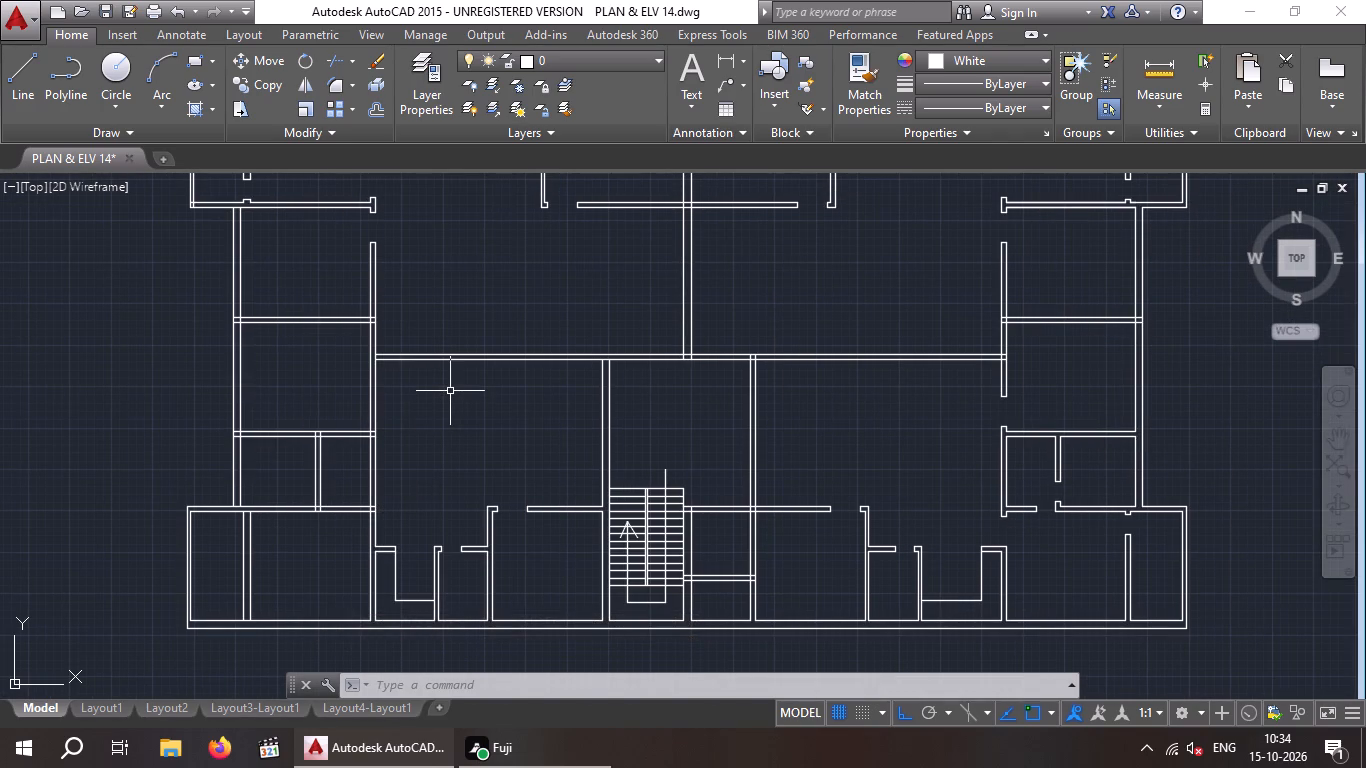
key("Escape")
key("Escape")
key("o")
key("Return")
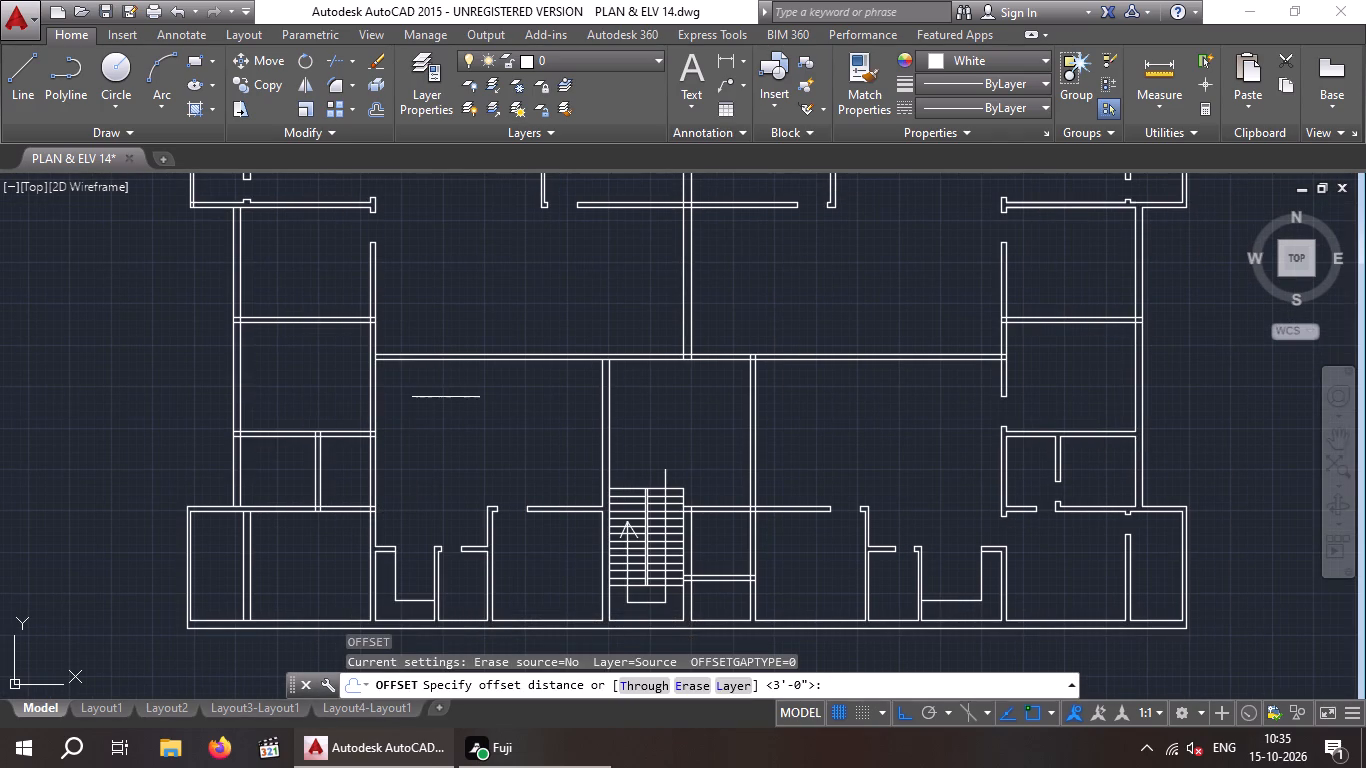
key("6")
key("shift+quotedbl")
key("Return")
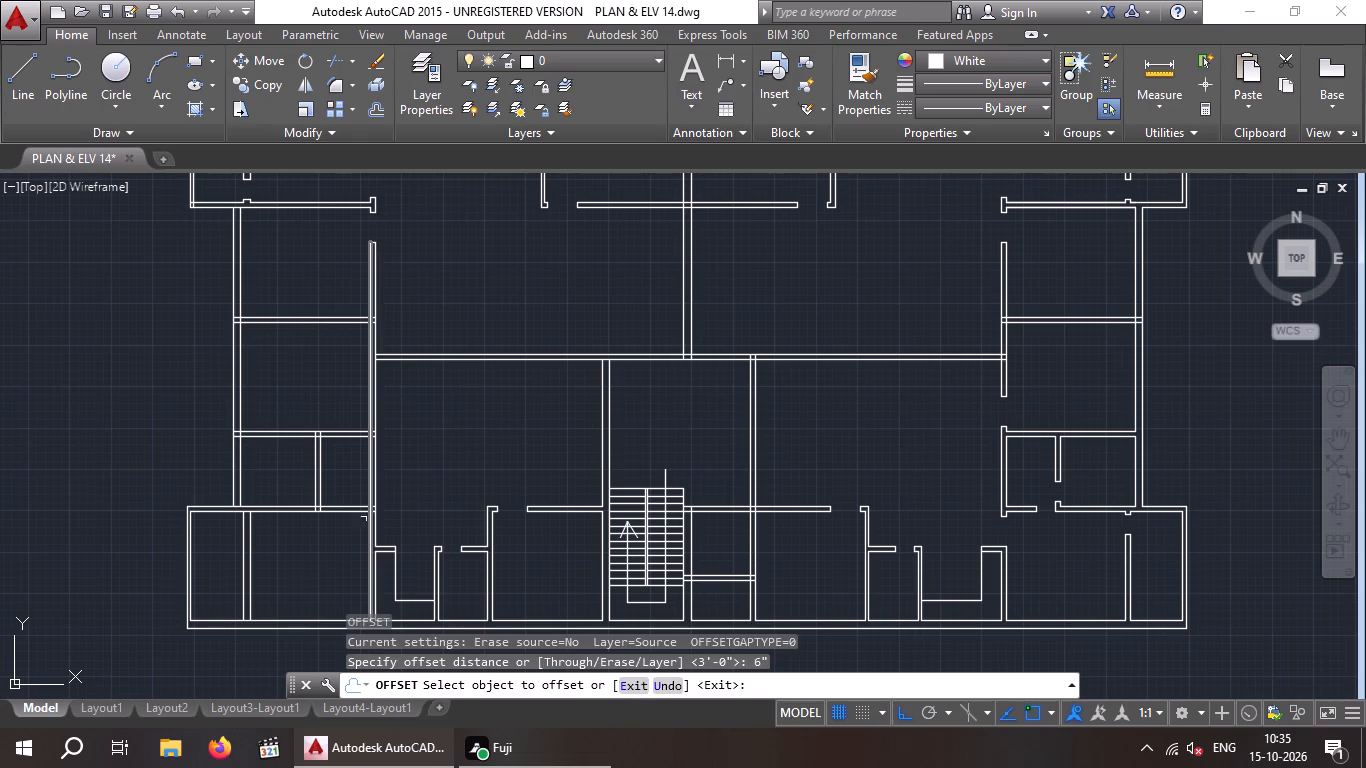
scroll(315, 526, "up", 4)
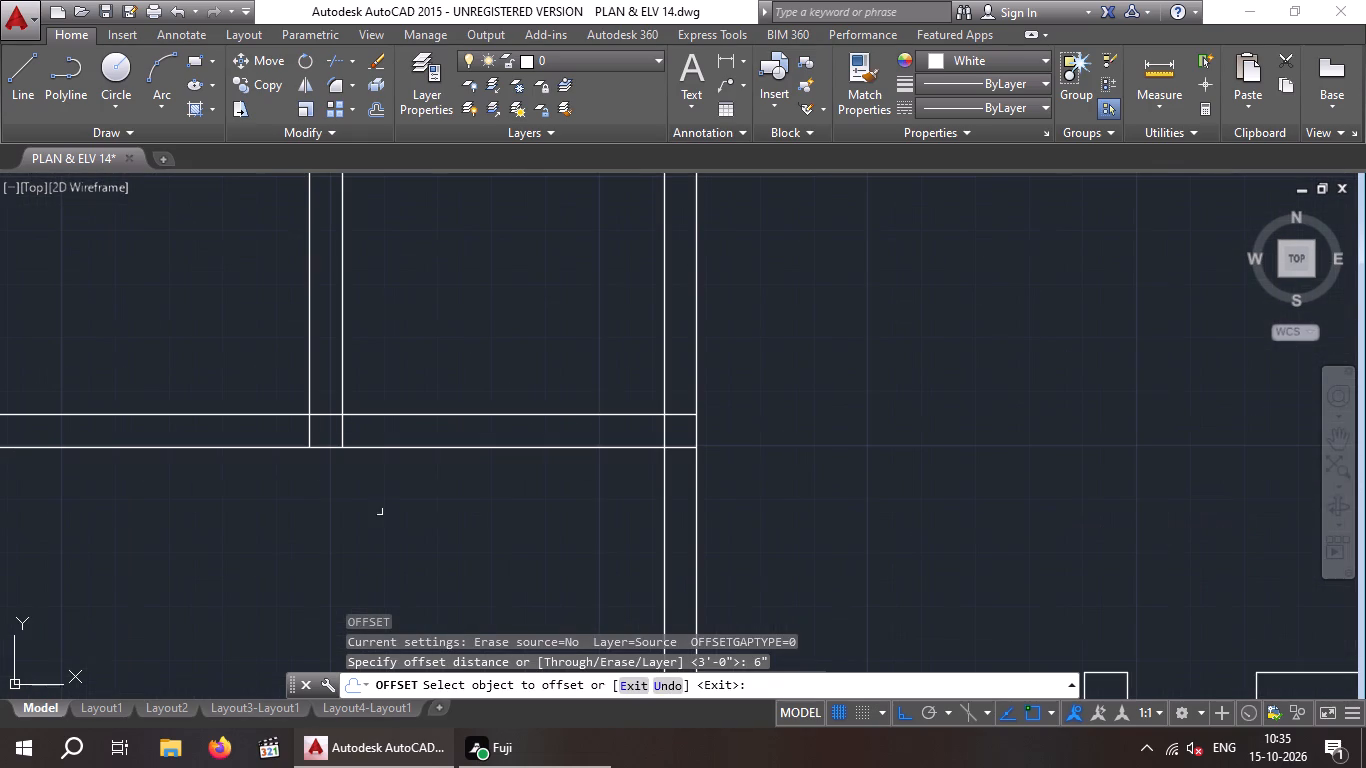
left_click_drag(476, 447, 476, 471)
left_click(476, 495)
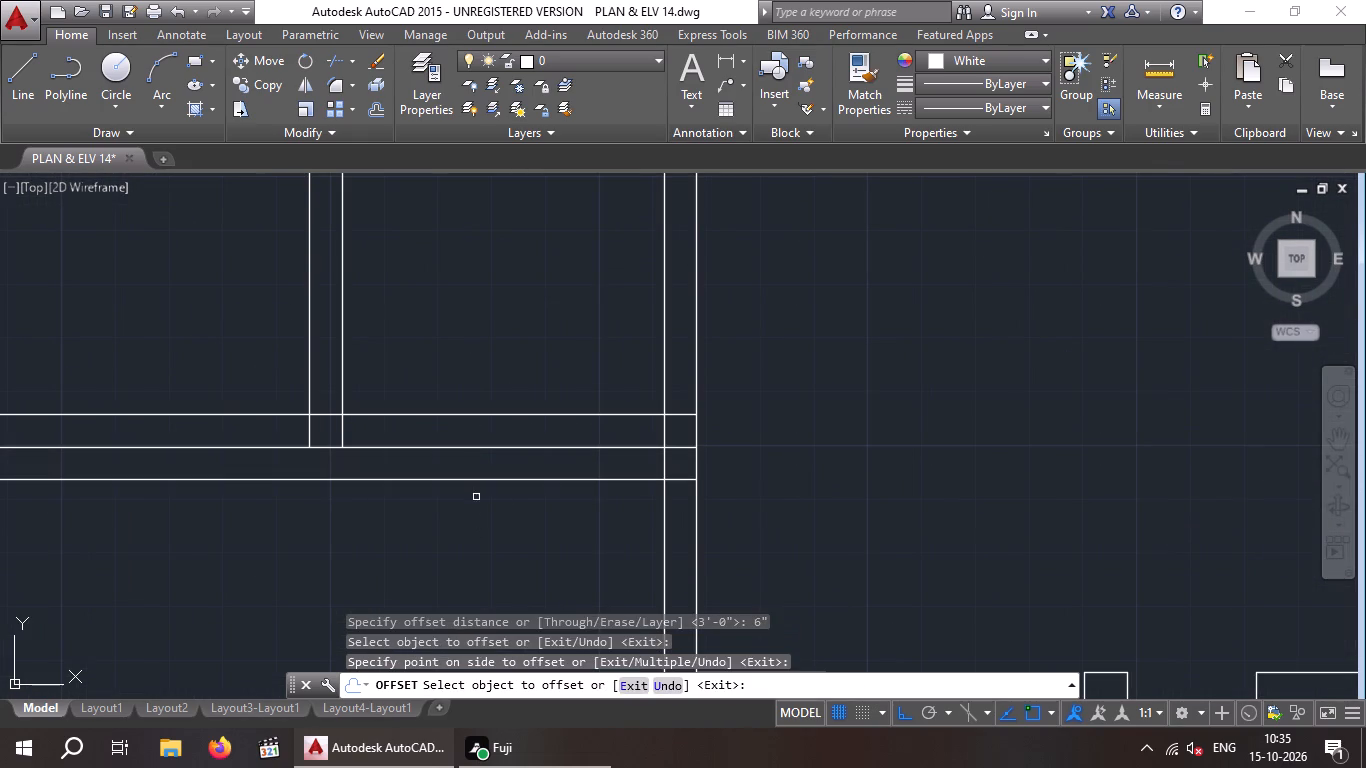
key("Escape")
key("Escape")
Trim the new jamb line inside the lower-left room, keeping only the part across the long vertical wall.
type("TR")
key("space")
key("space")
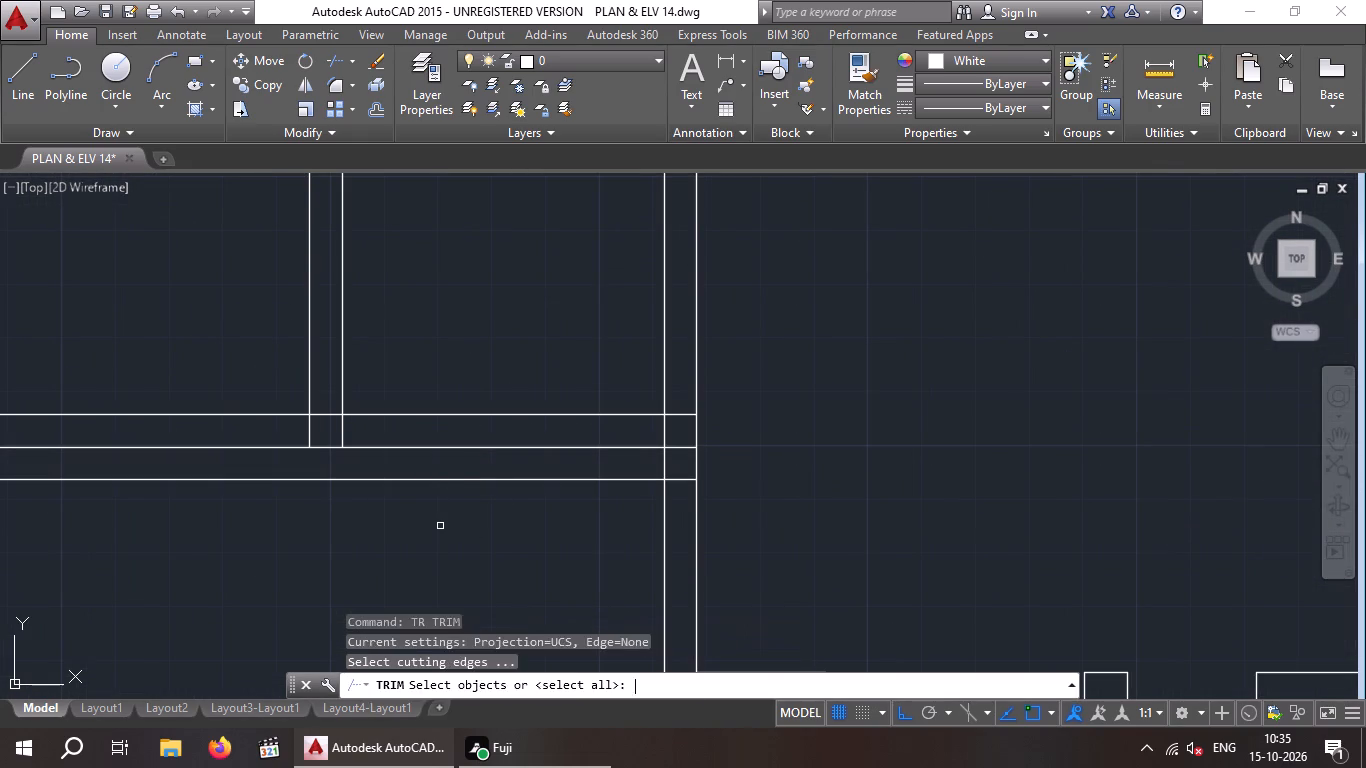
left_click_drag(486, 512, 475, 492)
left_click(458, 459)
scroll(455, 491, "down", 4)
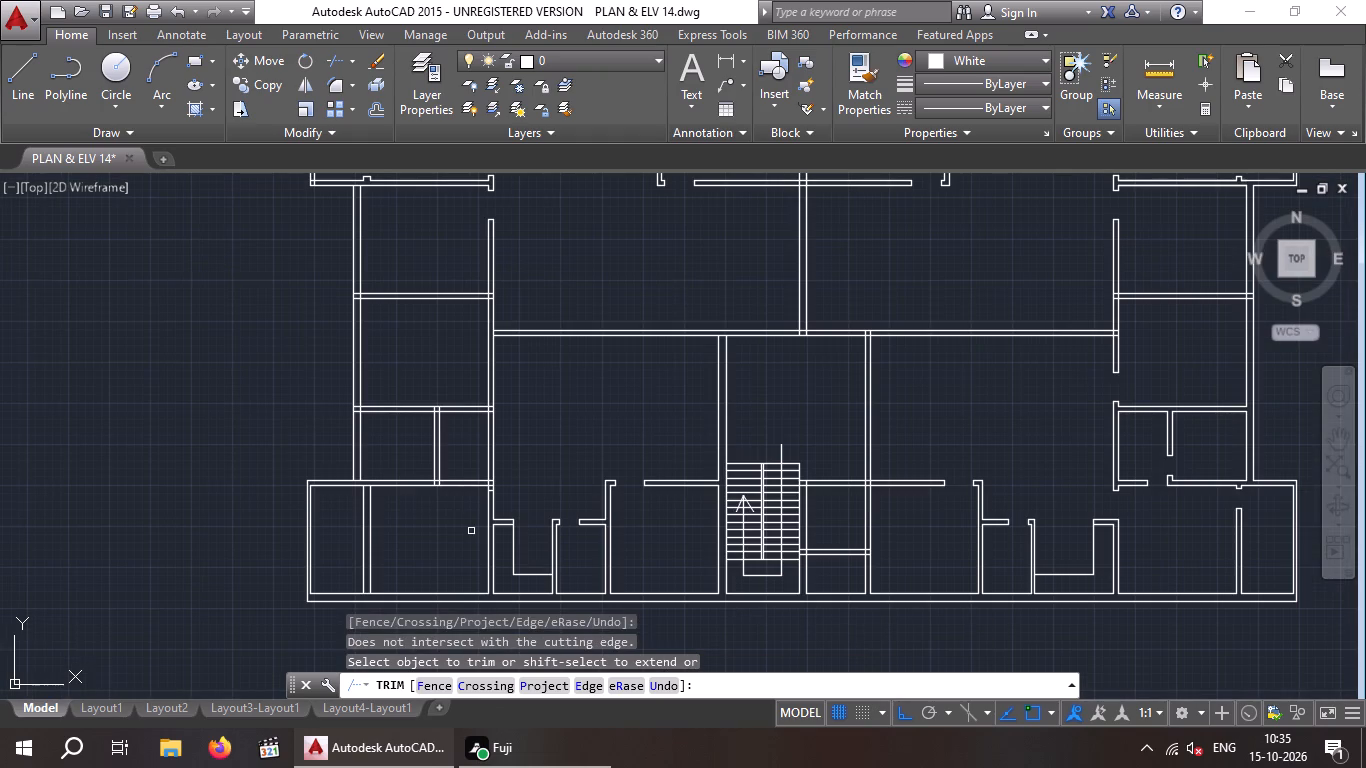
key("Escape")
key("Escape")
Extend the top line of the short wall above the recess to the far face of the long vertical wall.
scroll(494, 515, "up", 3)
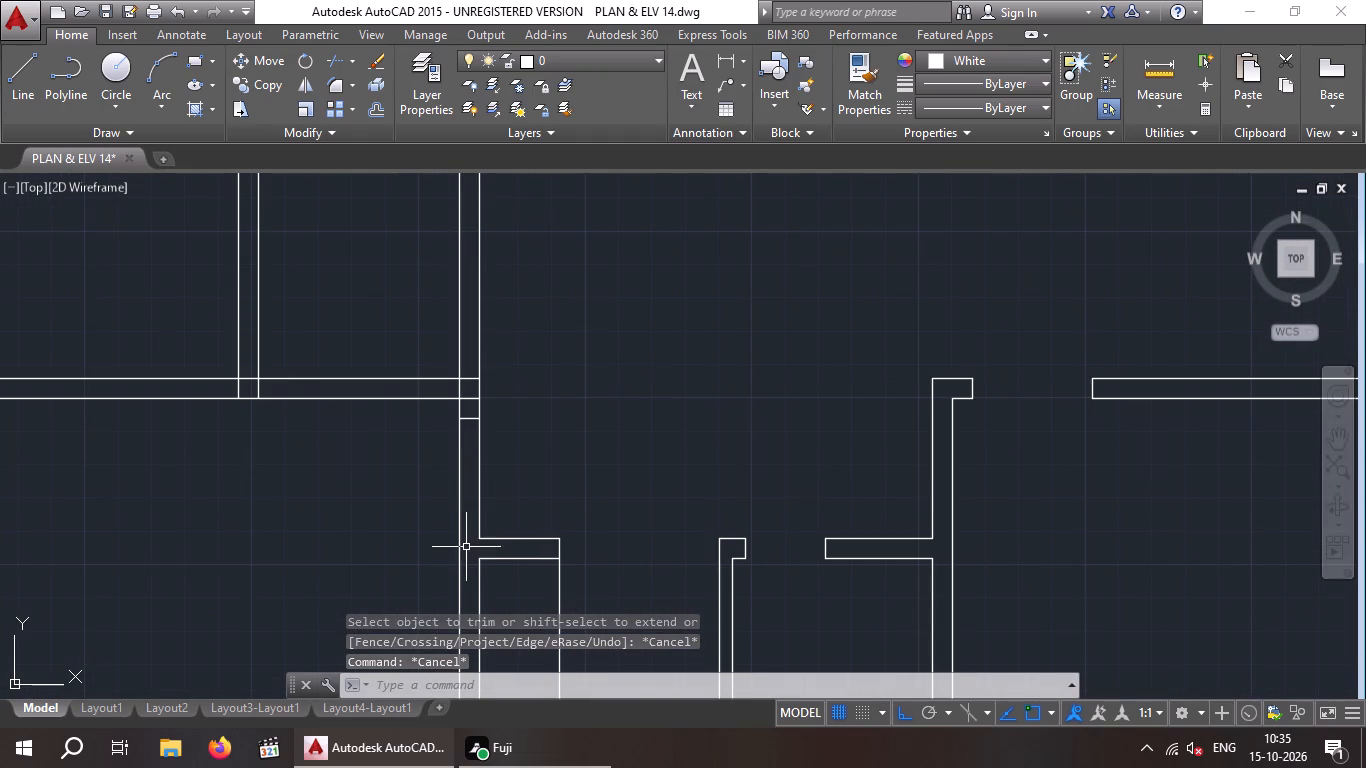
type("EX")
key("space")
key("space")
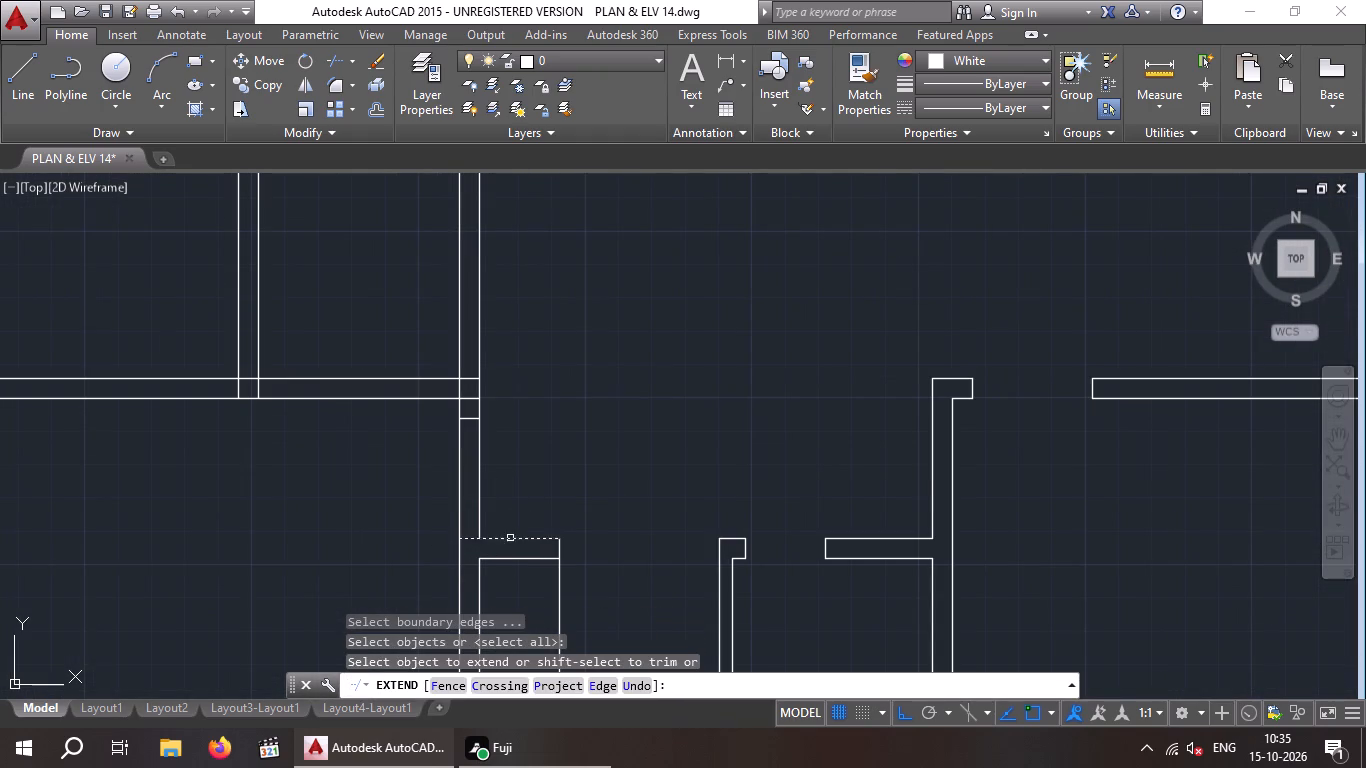
left_click(510, 536)
left_click(497, 543)
key("Escape")
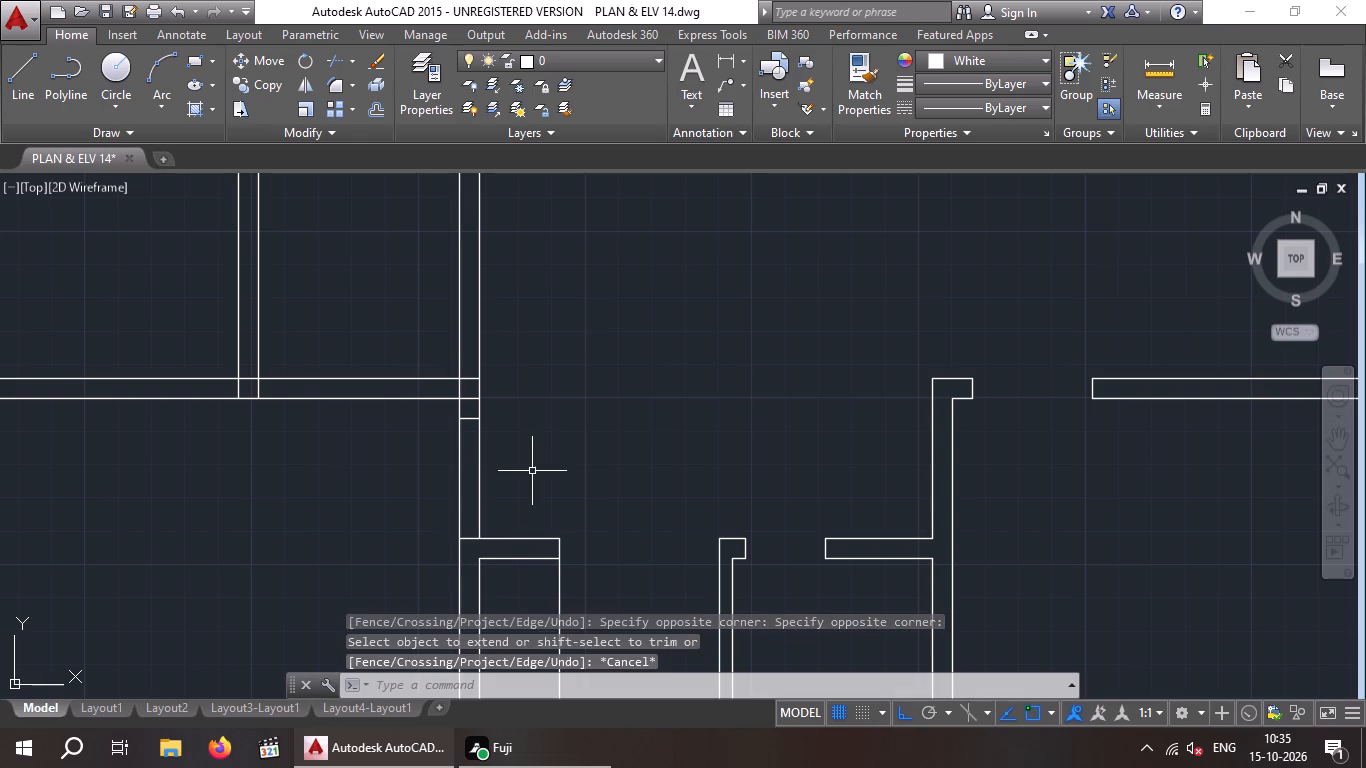
key("Escape")
Trim both faces of the long vertical wall between the two jamb lines to open the lower-left room's doorway.
key("t")
key("r")
key("space")
key("space")
left_click_drag(541, 472, 470, 492)
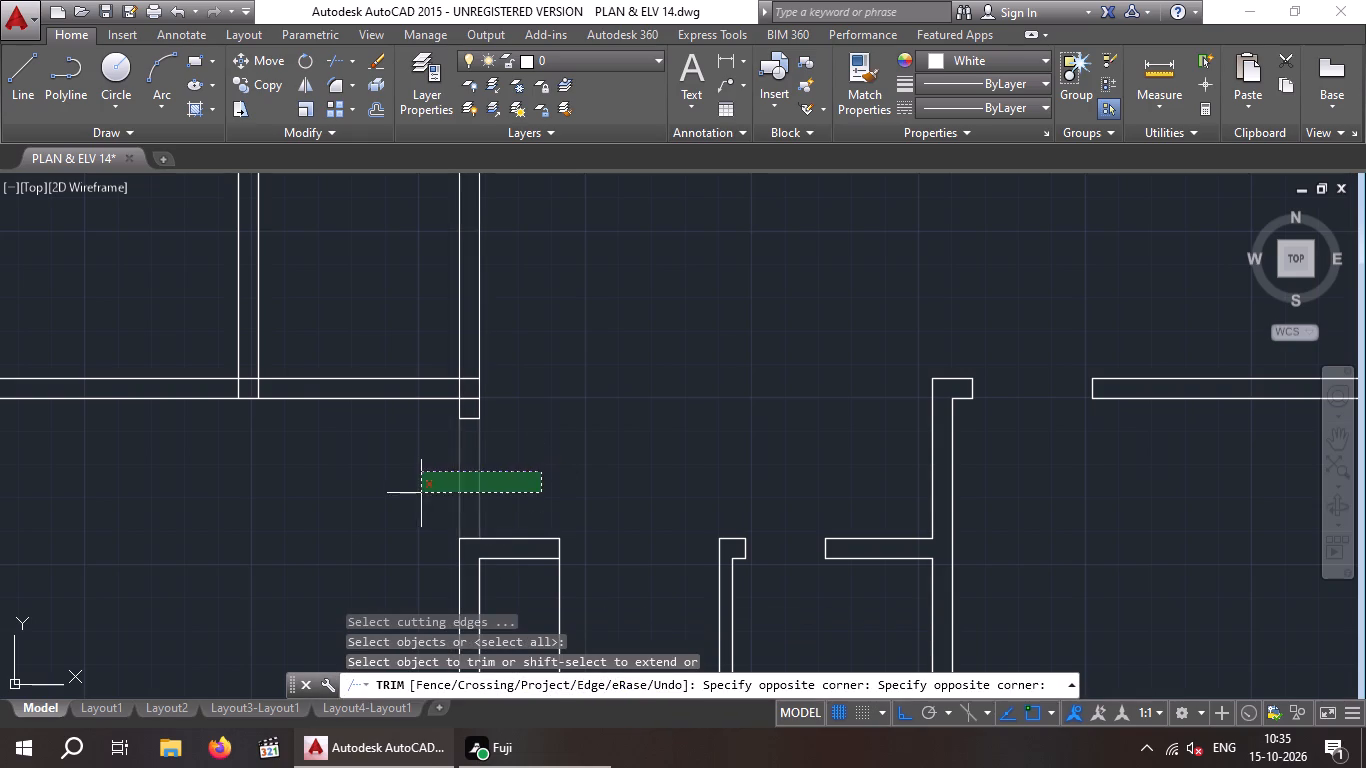
left_click(421, 493)
Trim the overlapping lines where the lower-left room's top wall meets the long vertical wall above the doorway.
scroll(467, 375, "up", 4)
left_click_drag(461, 550, 459, 508)
left_click_drag(459, 374, 459, 383)
left_click_drag(468, 465, 360, 467)
left_click(340, 464)
scroll(343, 462, "down", 4)
scroll(502, 427, "down", 3)
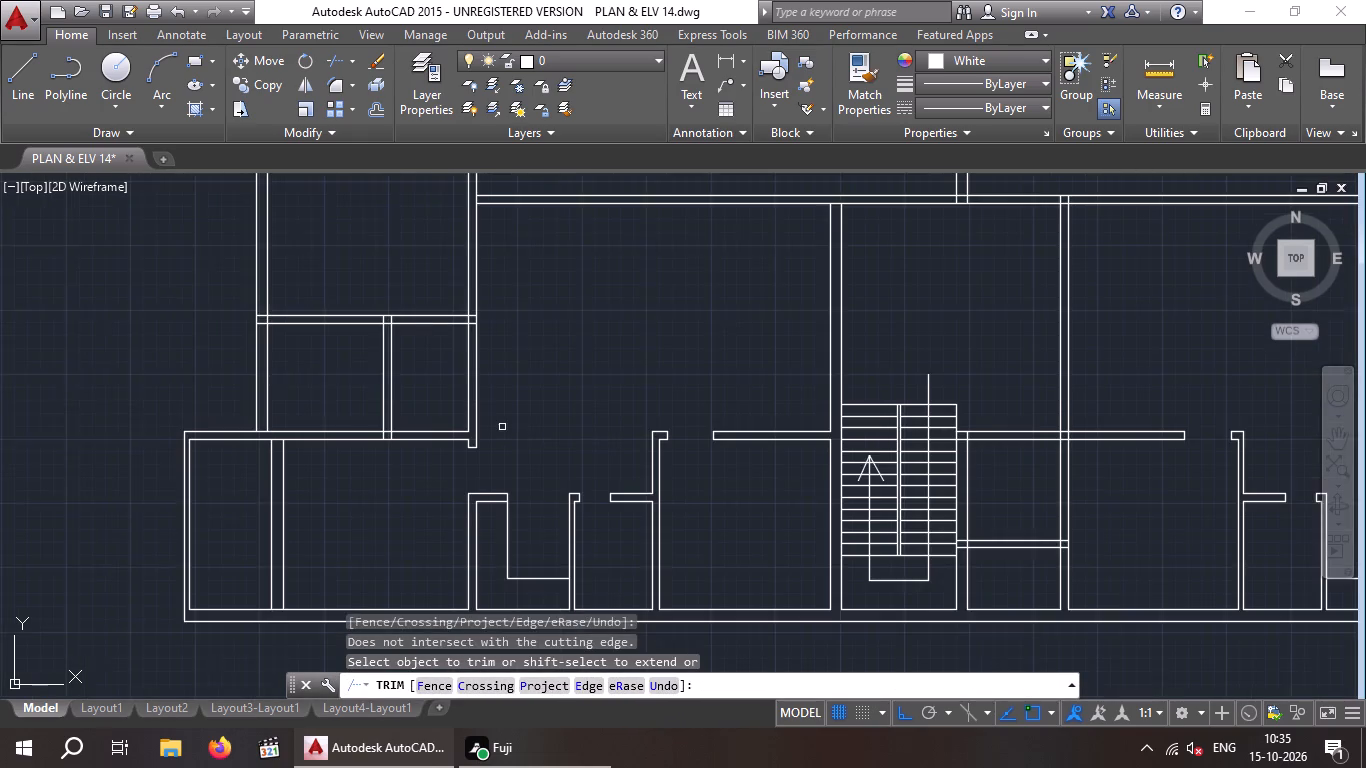
middle_click_drag(502, 427, 506, 474)
middle_click_drag(508, 444, 494, 442)
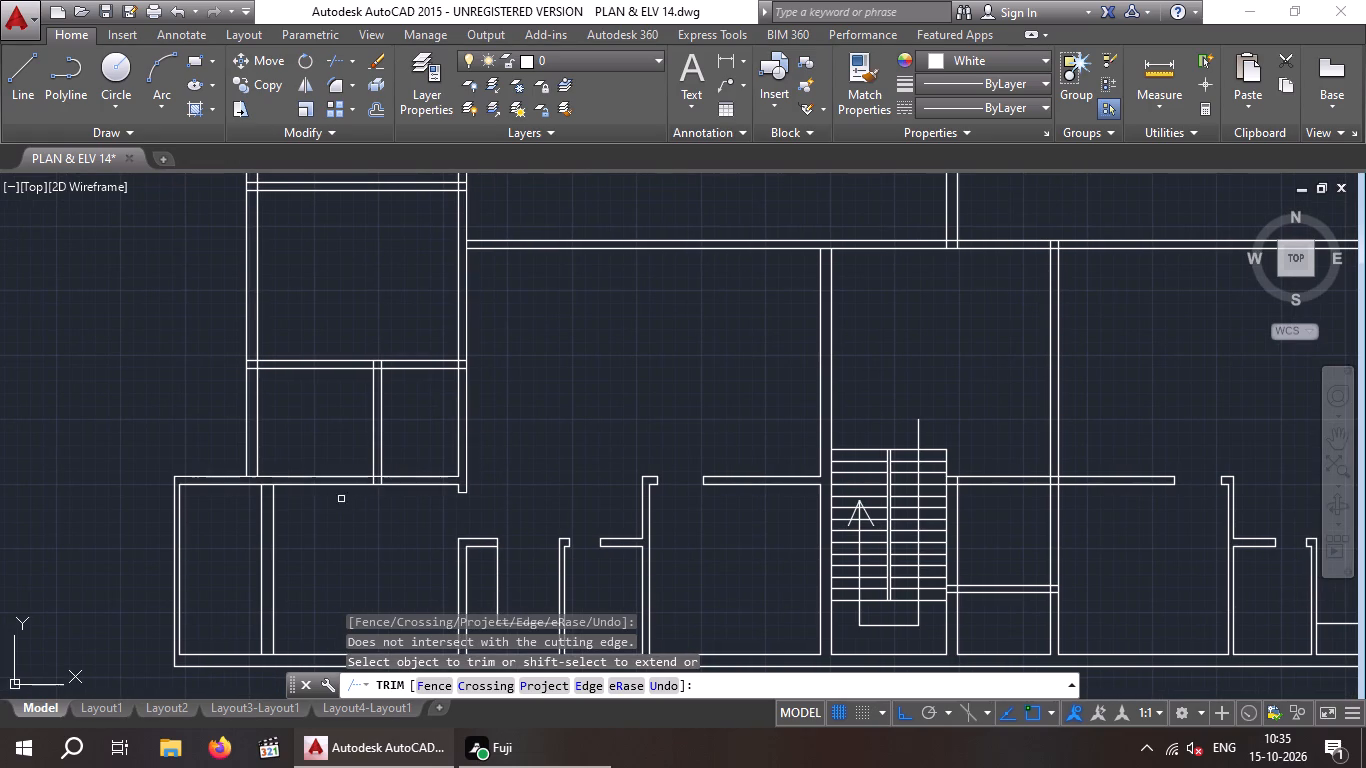
key("Escape")
key("Escape")
Offset the right face of the short partition above the lower-left room 2' toward the long vertical wall.
key("o")
key("Return")
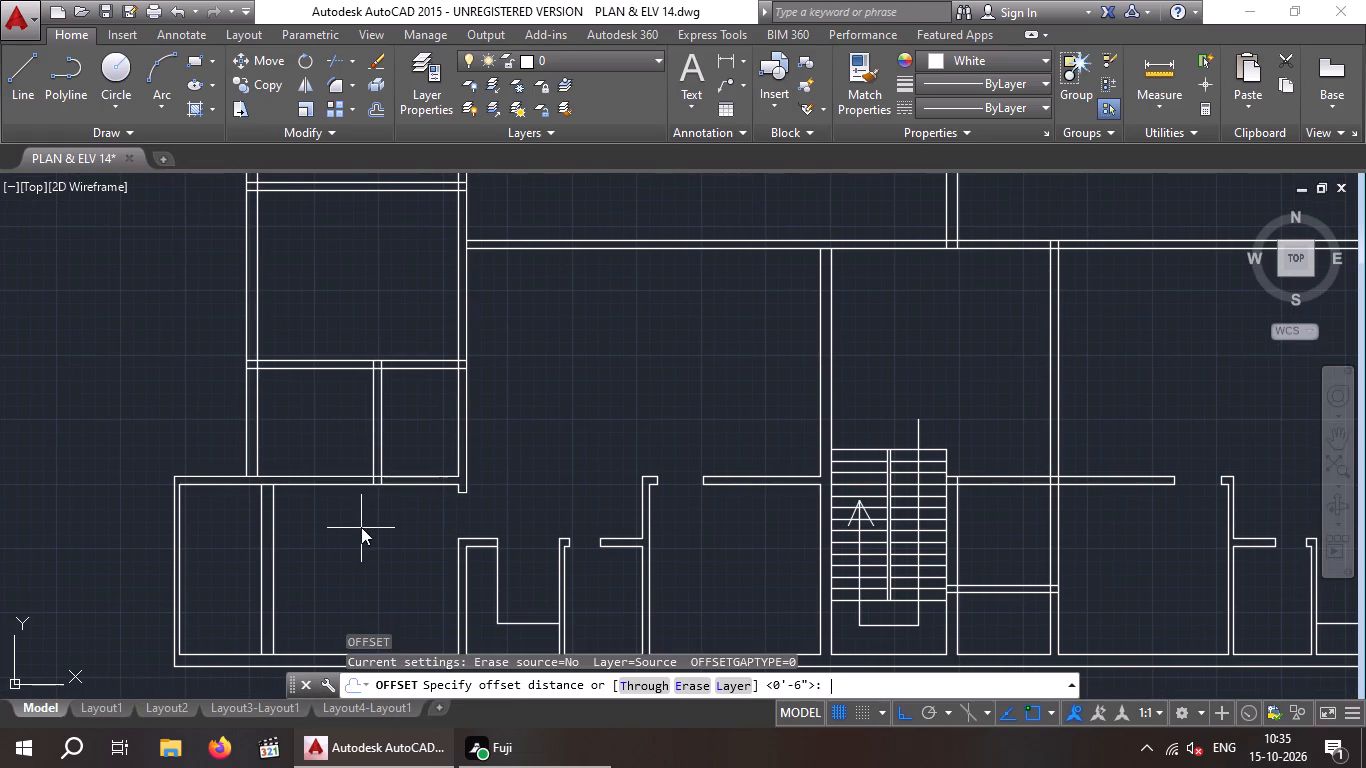
key("2")
key("apostrophe")
key("Return")
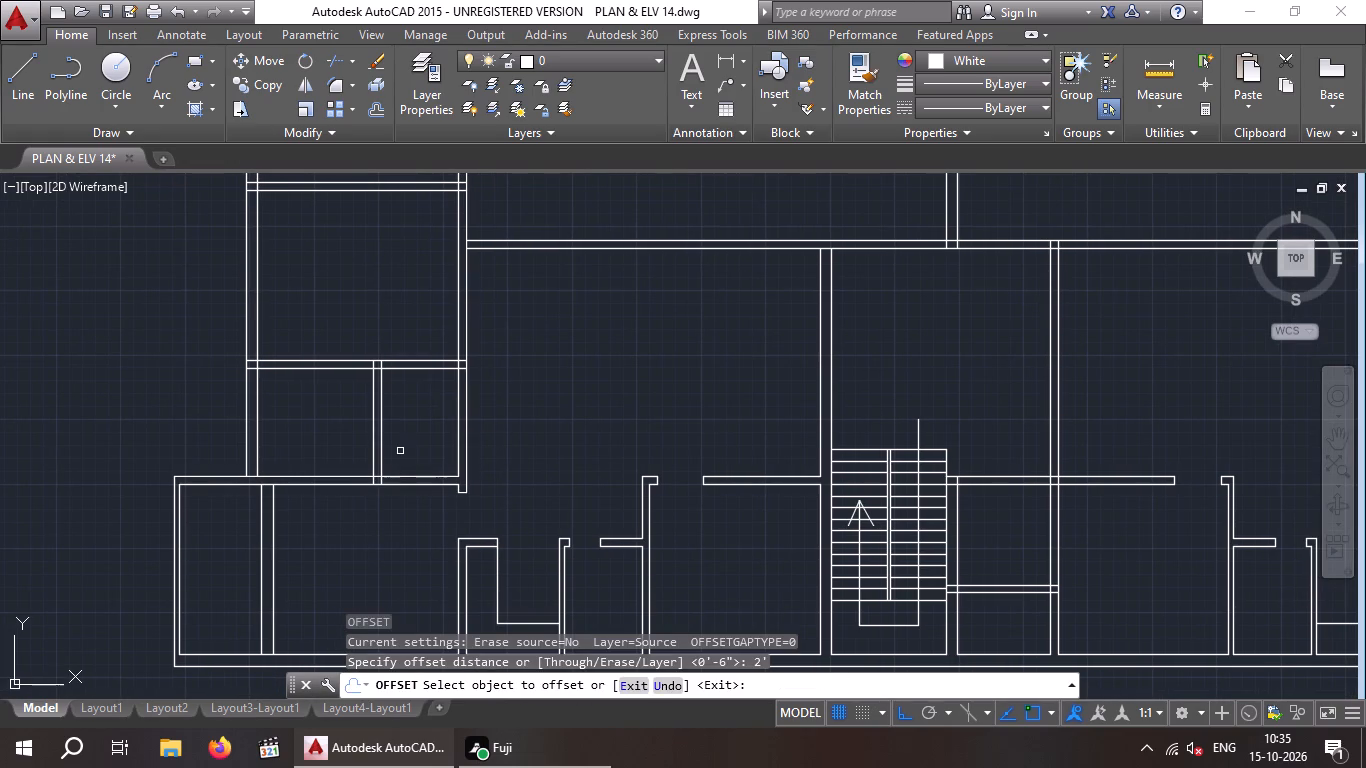
left_click(383, 456)
left_click(434, 457)
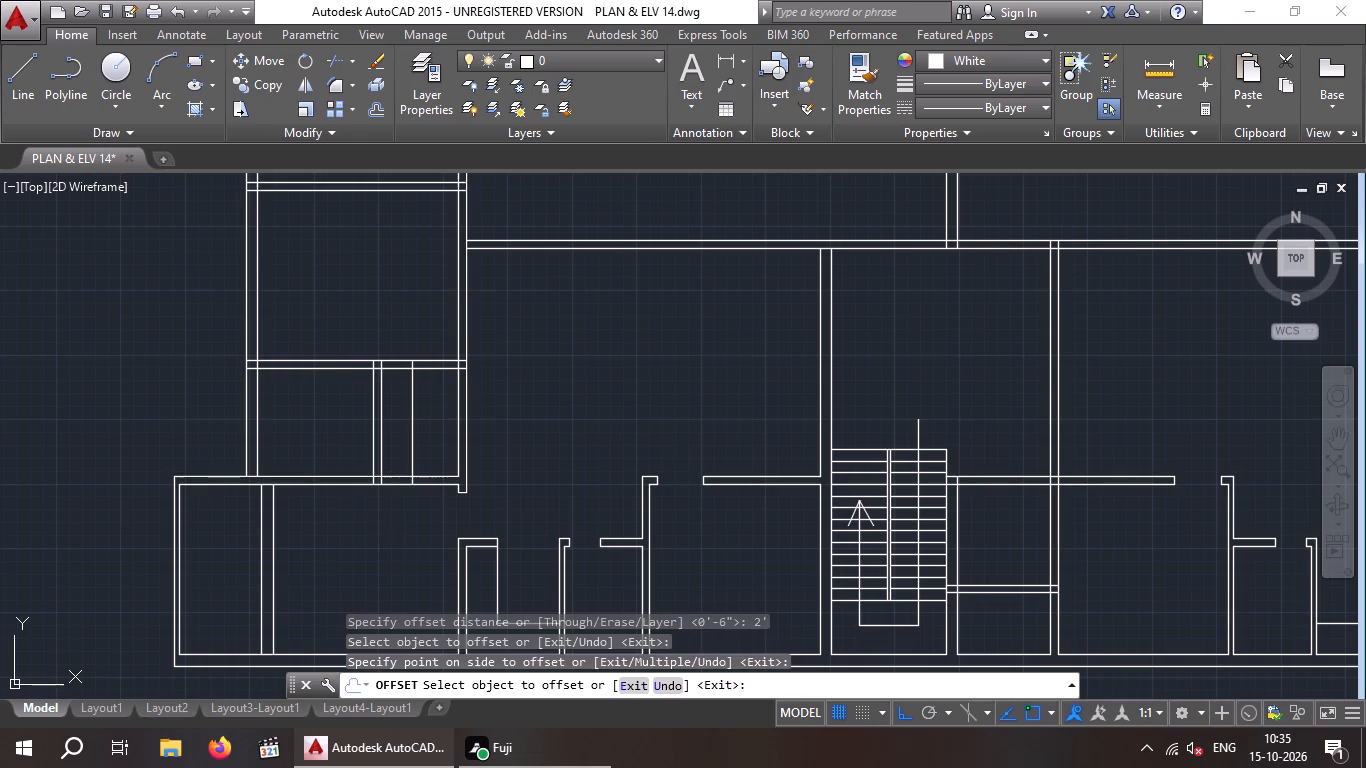
key("Escape")
key("Escape")
Trim the 2' offset line above the lower-left room's top wall, keeping only the jamb across that wall.
type("TR")
key("space")
key("space")
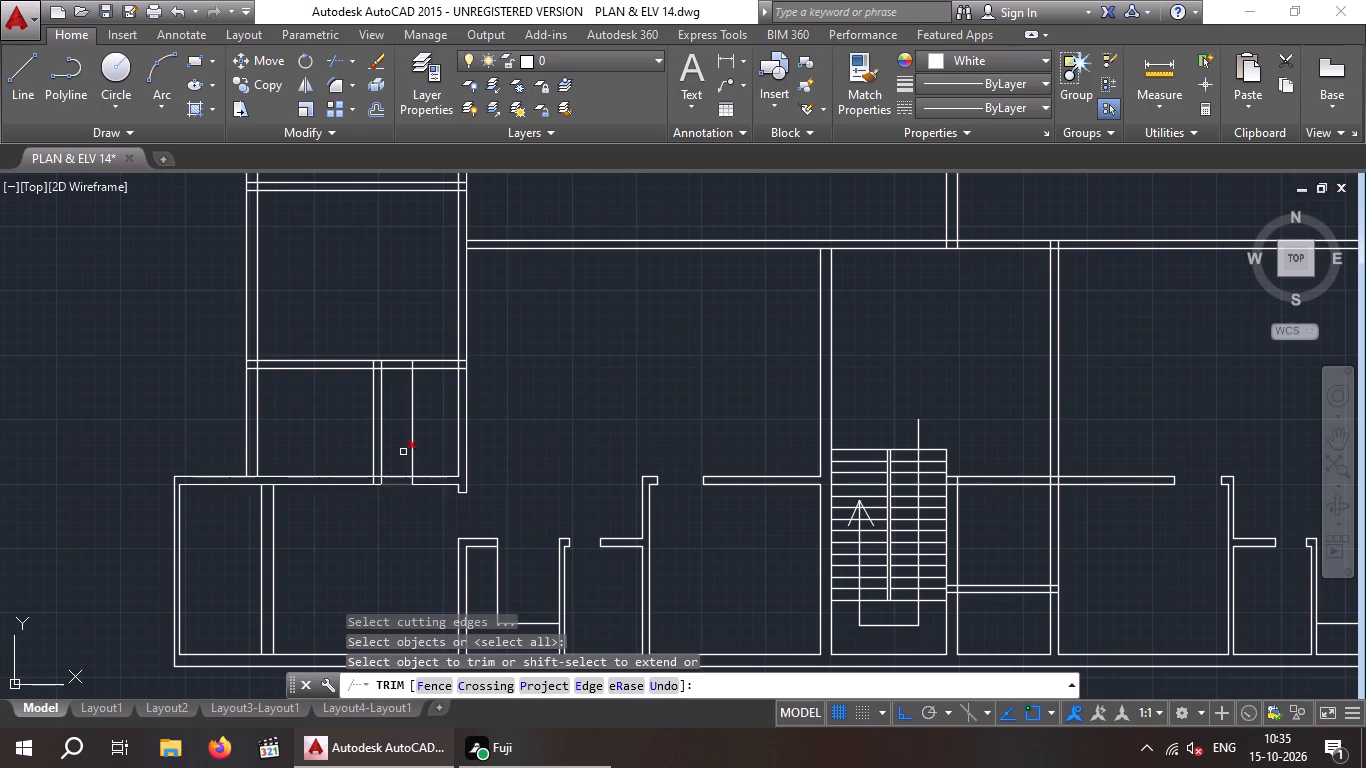
scroll(415, 355, "up", 4)
left_click_drag(415, 377, 389, 377)
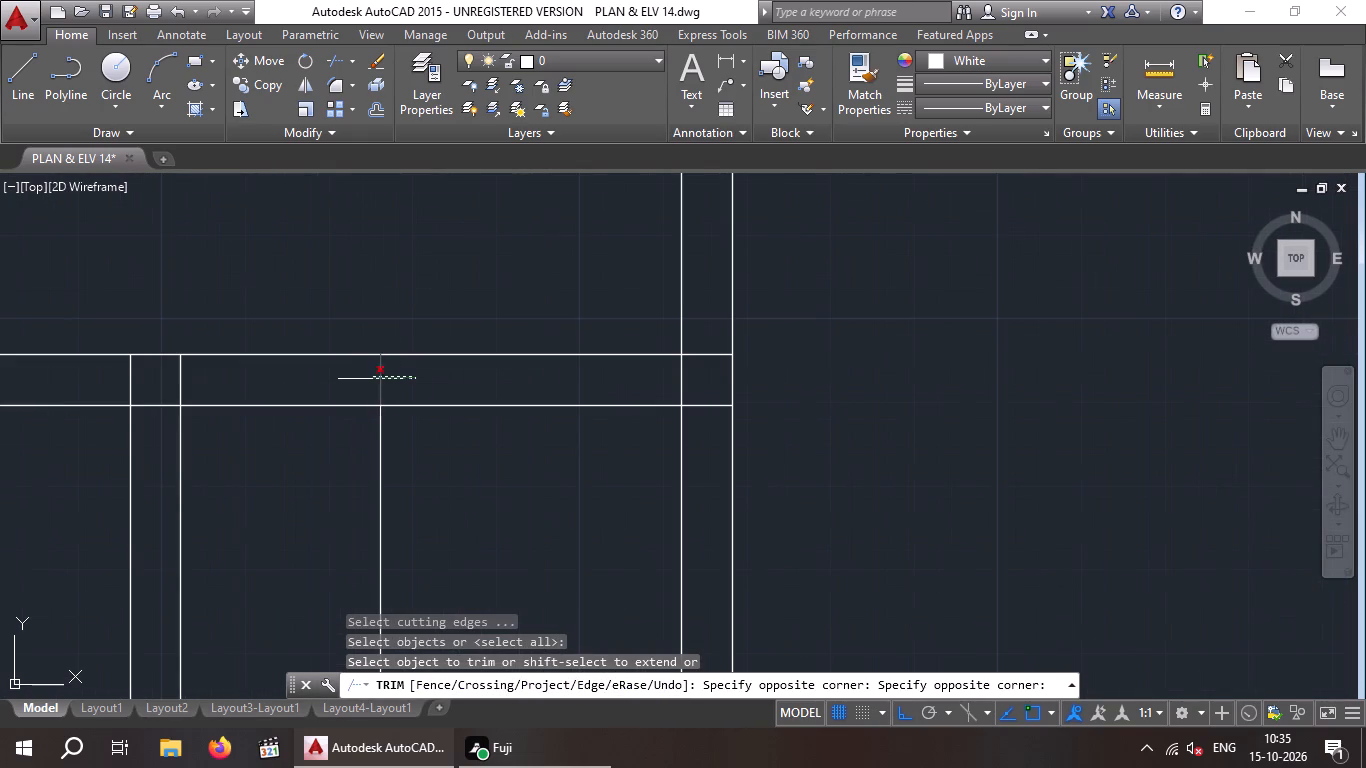
left_click(372, 379)
left_click_drag(458, 479, 382, 499)
left_click(354, 501)
scroll(396, 508, "down", 3)
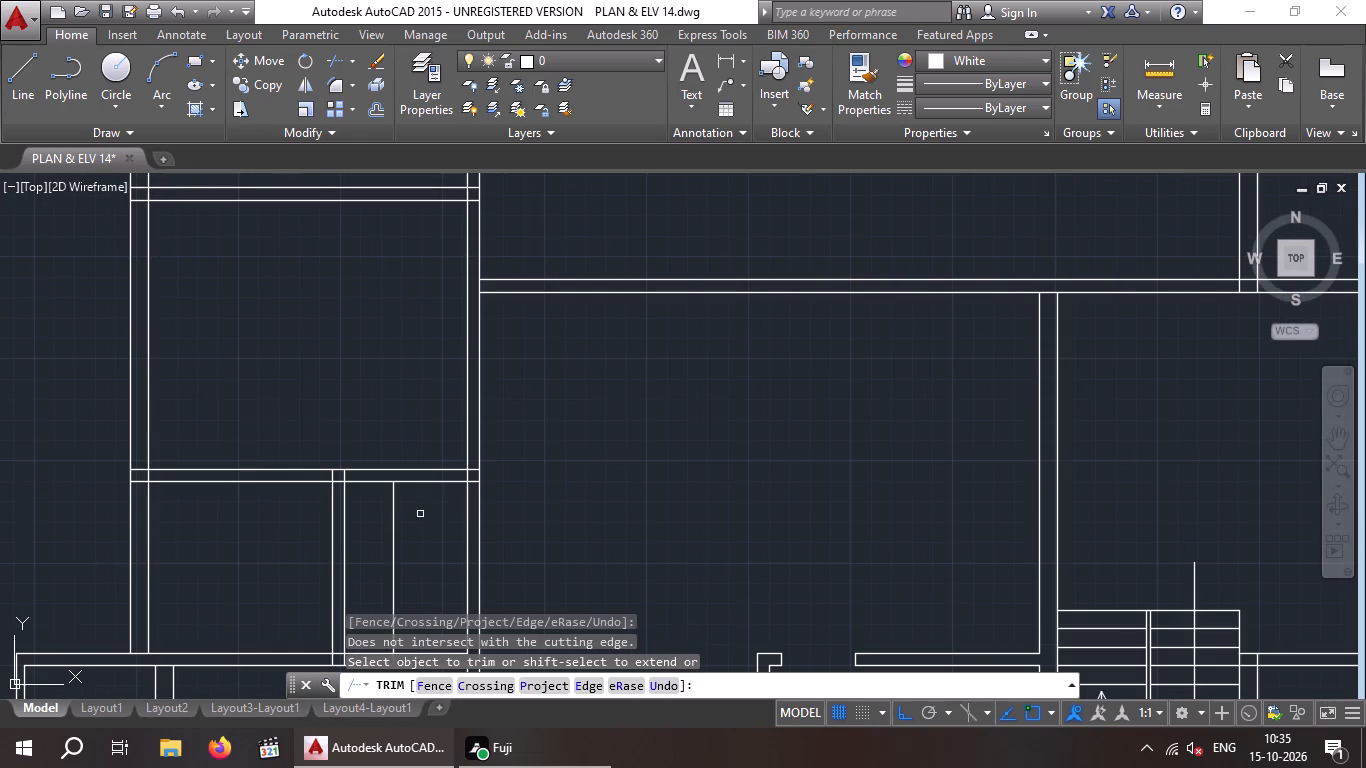
left_click_drag(445, 523, 391, 539)
left_click(379, 543)
scroll(380, 543, "down", 1)
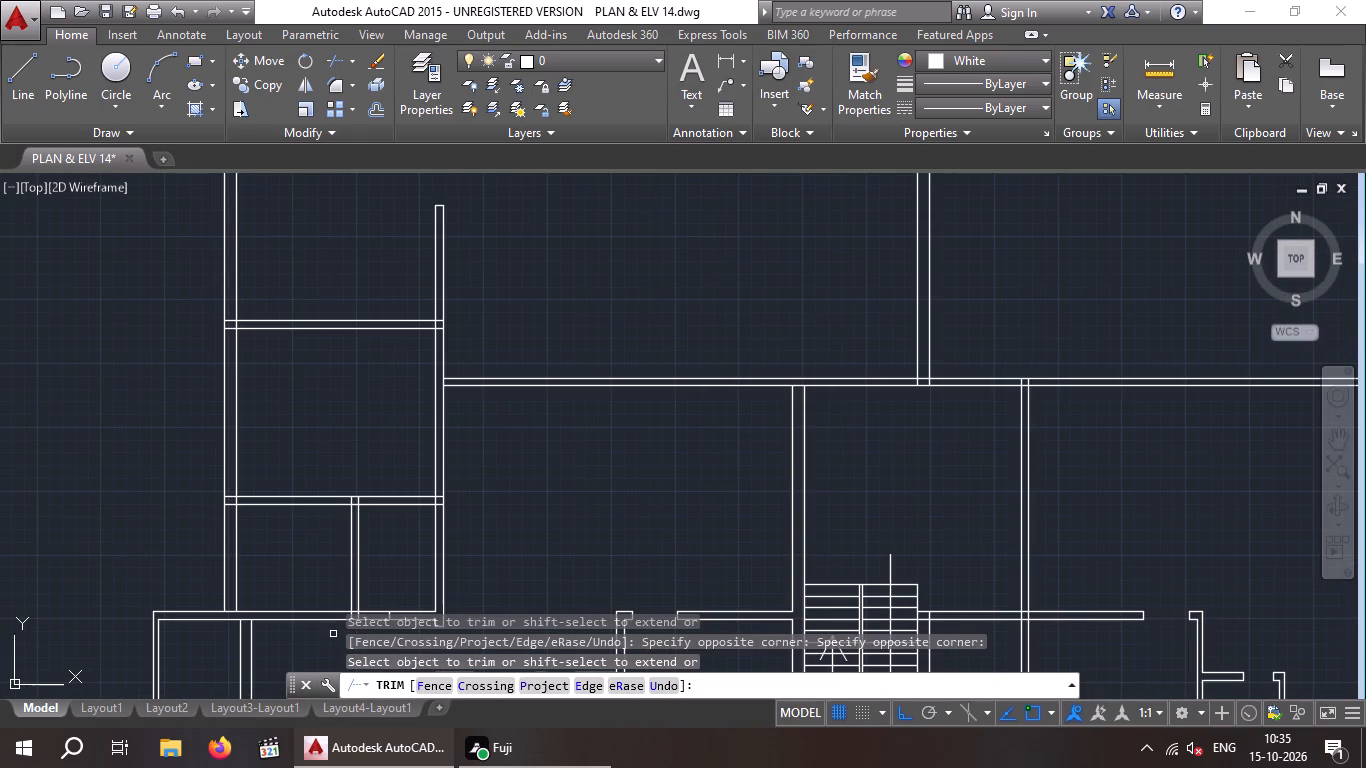
Trim both lines of the lower-left room's top wall between the partition and the jamb to open a doorway.
middle_click_drag(333, 634, 320, 515)
scroll(368, 512, "up", 3)
left_click_drag(361, 521, 349, 508)
left_click(337, 399)
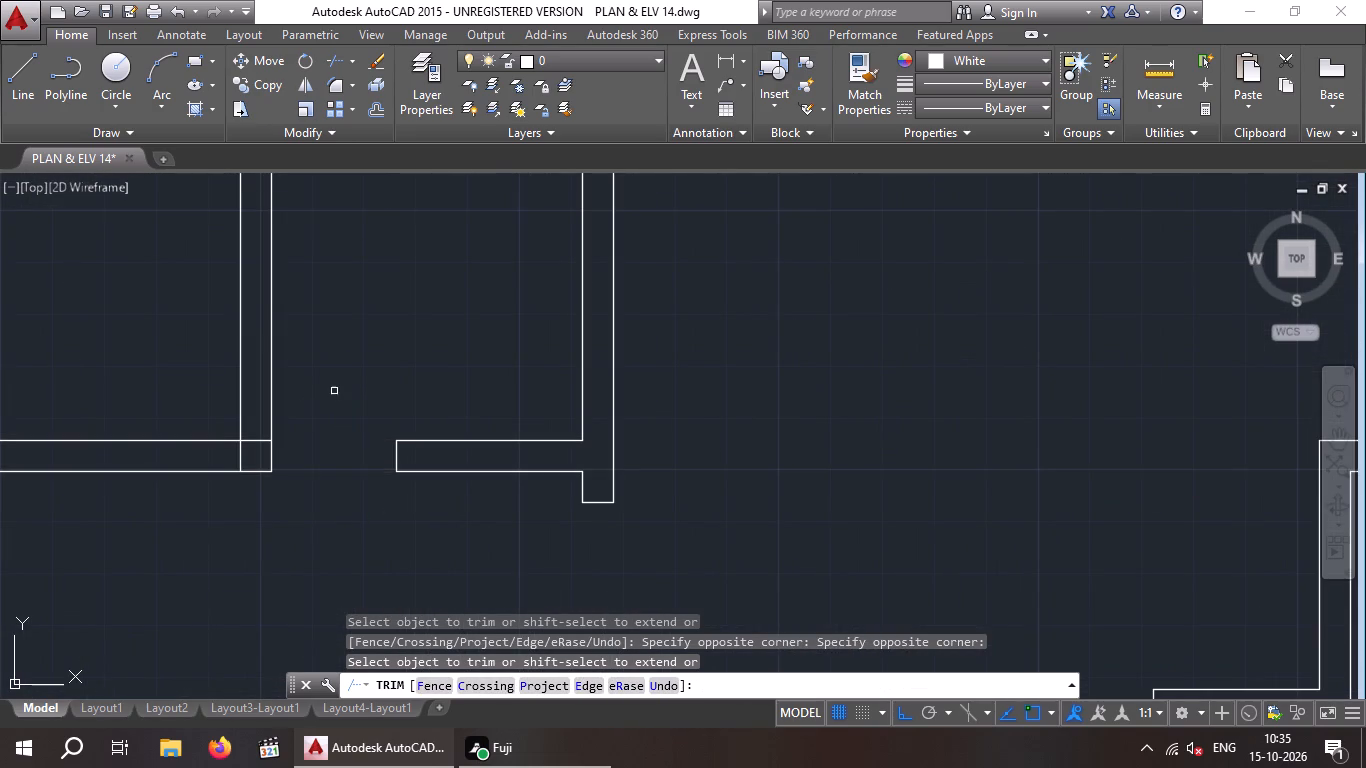
scroll(334, 390, "down", 1)
middle_click_drag(331, 434, 304, 569)
key("Escape")
key("Escape")
key("Escape")
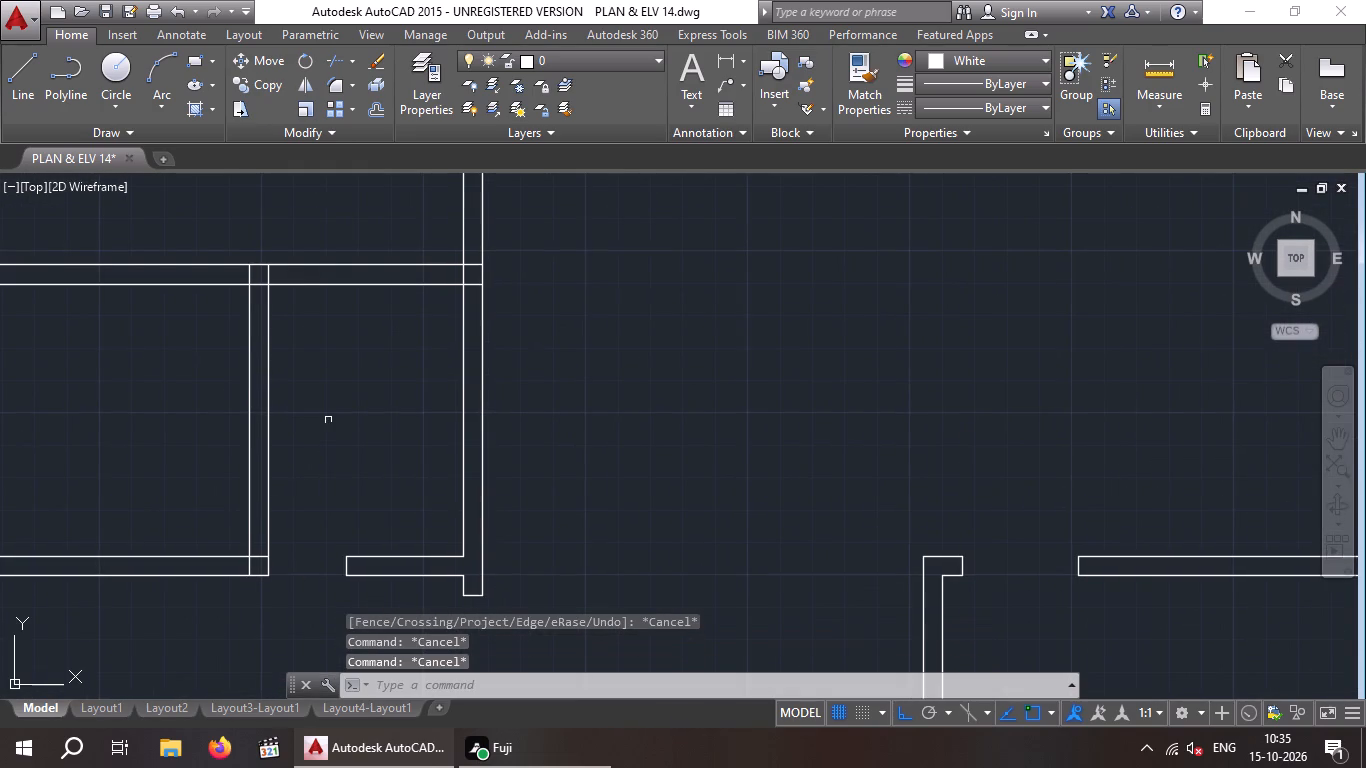
Offset the upper line of the lower-left room's top wall 4" upward as a jamb line for the partition.
key("o")
key("Return")
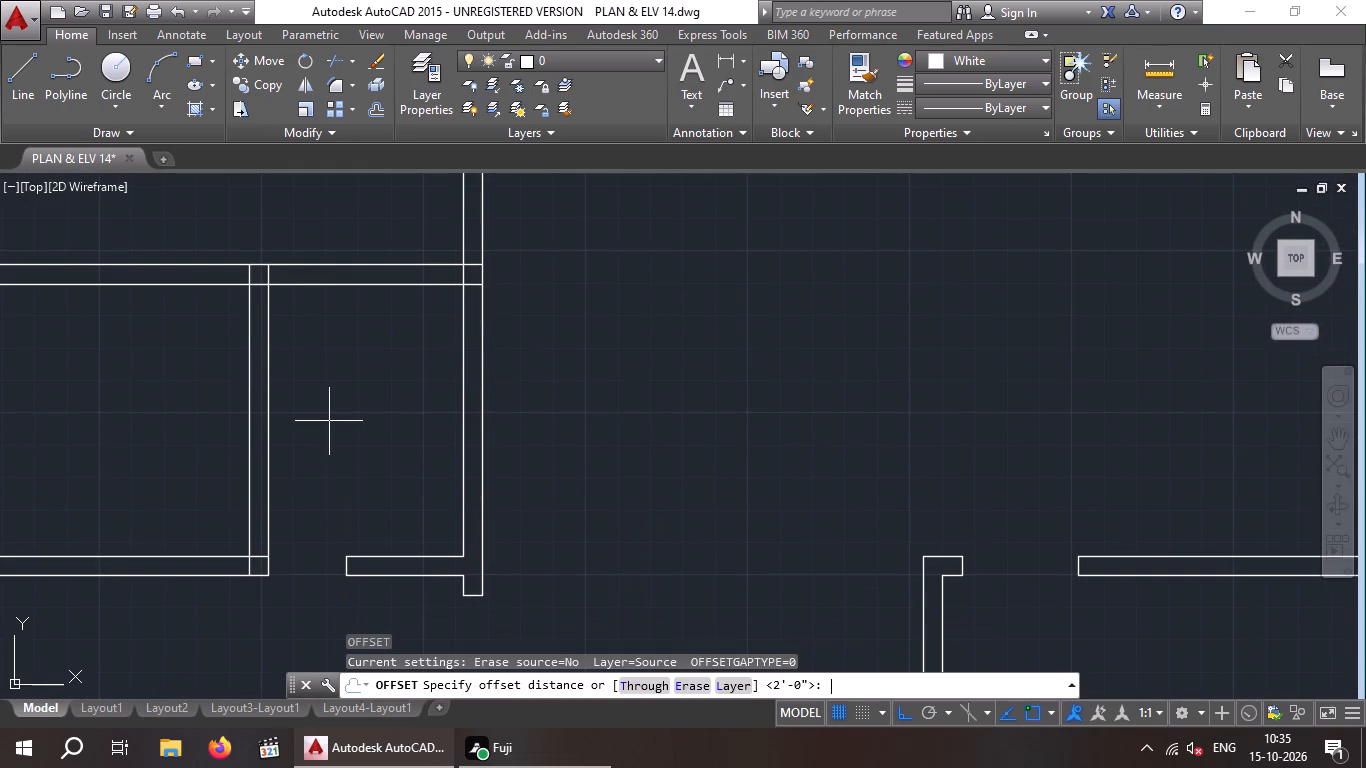
type("4\"")
key("Return")
left_click(206, 560)
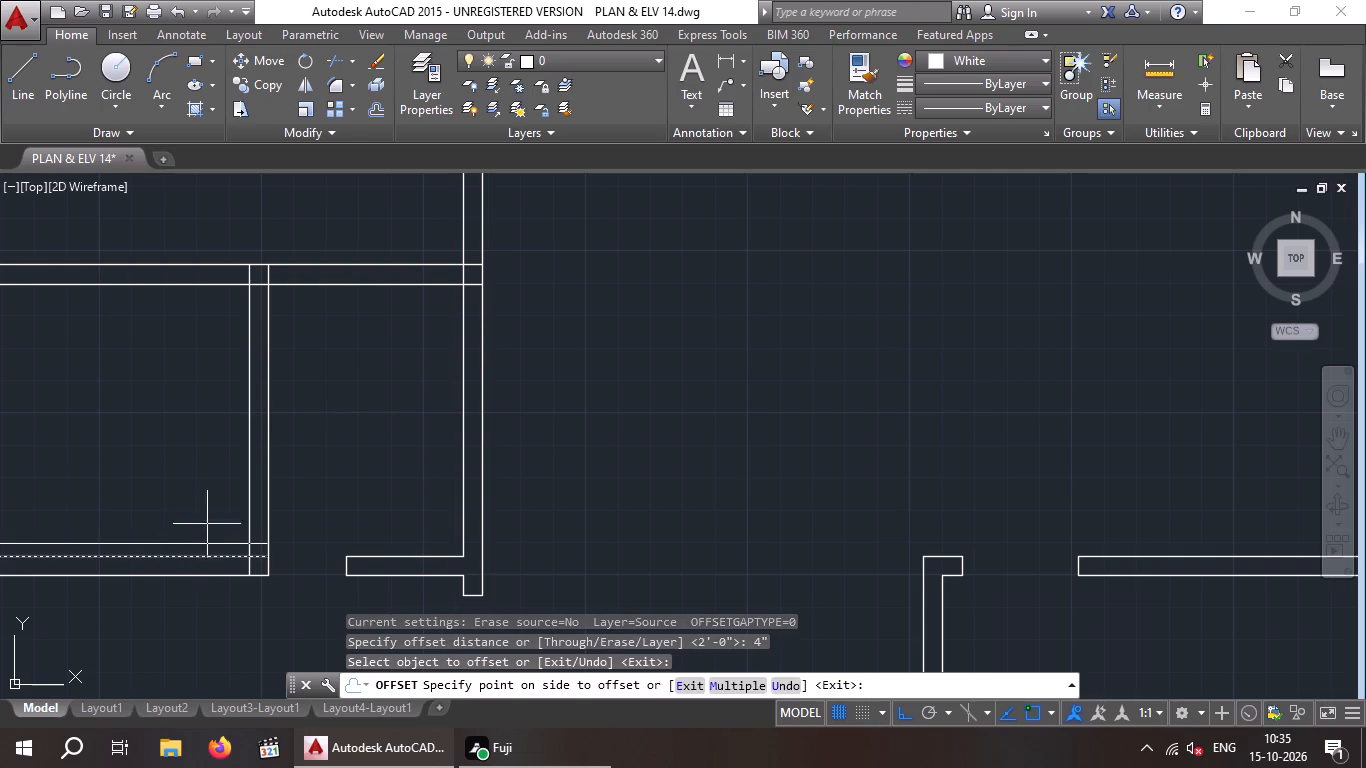
left_click(209, 515)
key("Escape")
key("Escape")
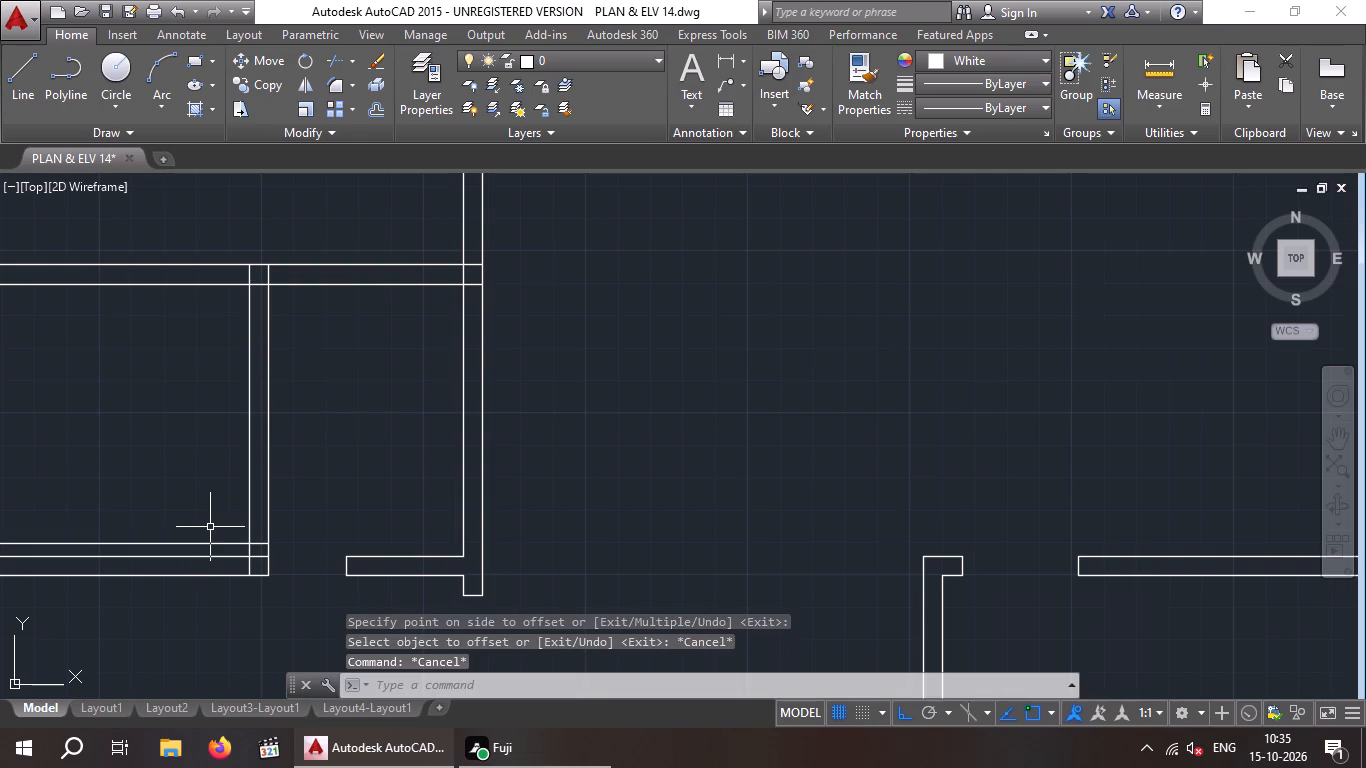
Offset the partition's lower jamb line 2' upward to mark the other side of the door opening.
key("o")
key("Return")
key("2")
key("apostrophe")
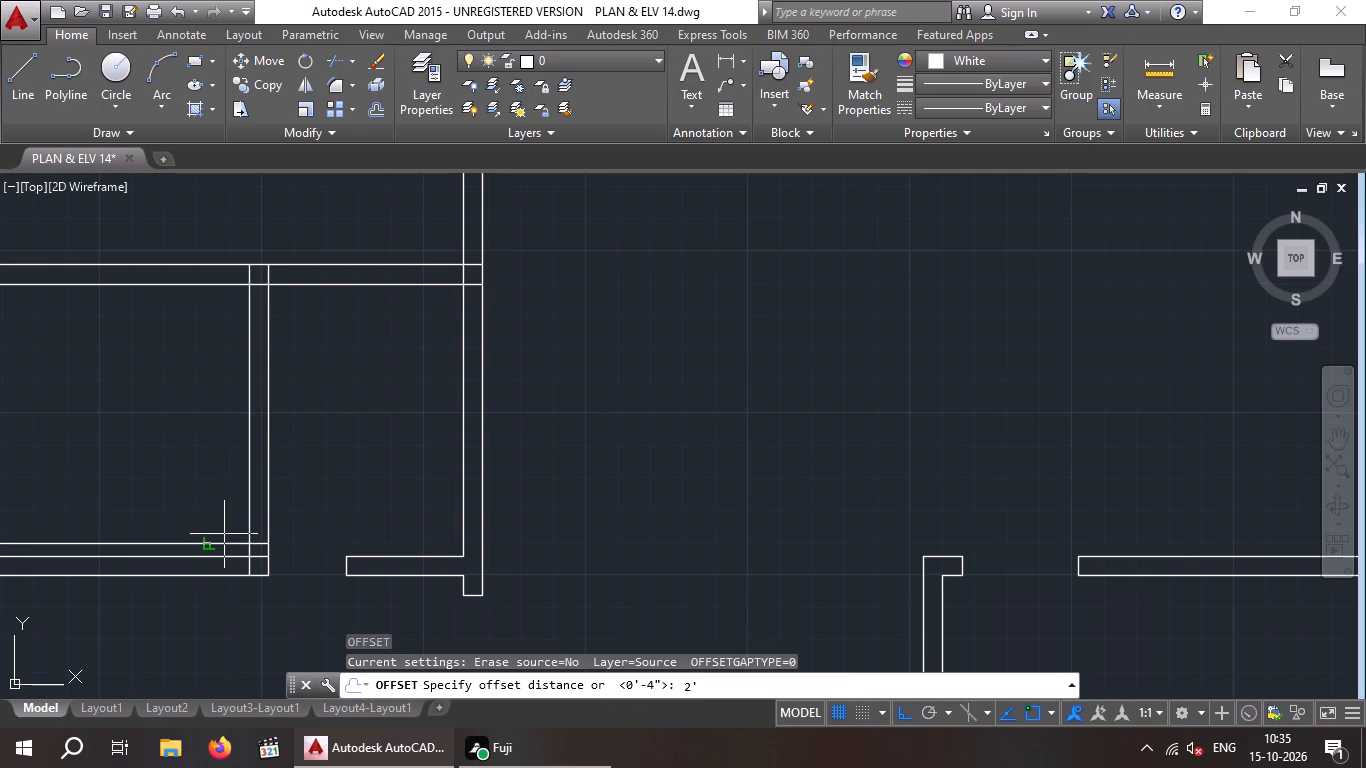
key("Return")
left_click_drag(204, 543, 208, 517)
left_click(221, 468)
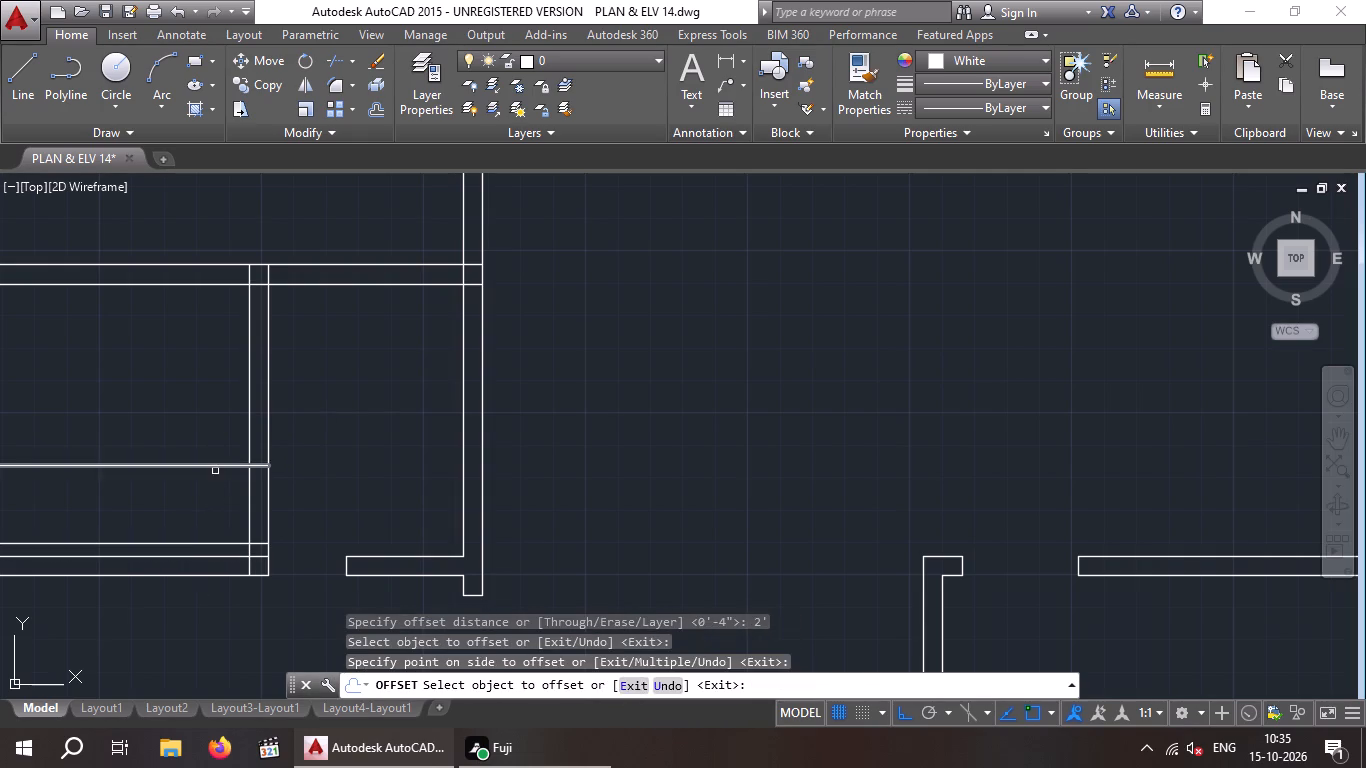
key("Escape")
Trim both faces of the short partition between the two jamb lines to open its doorway.
type("TR")
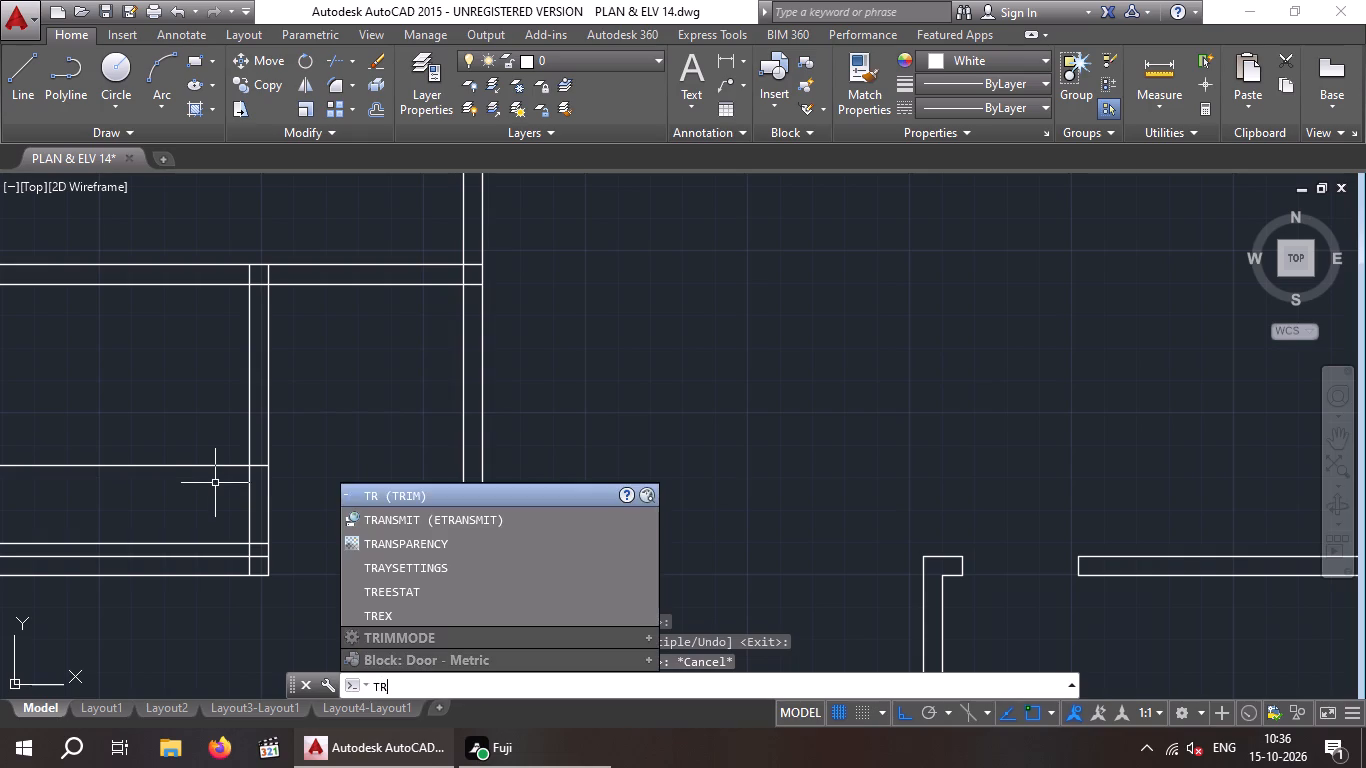
key("Escape")
type("TR")
key("space")
key("space")
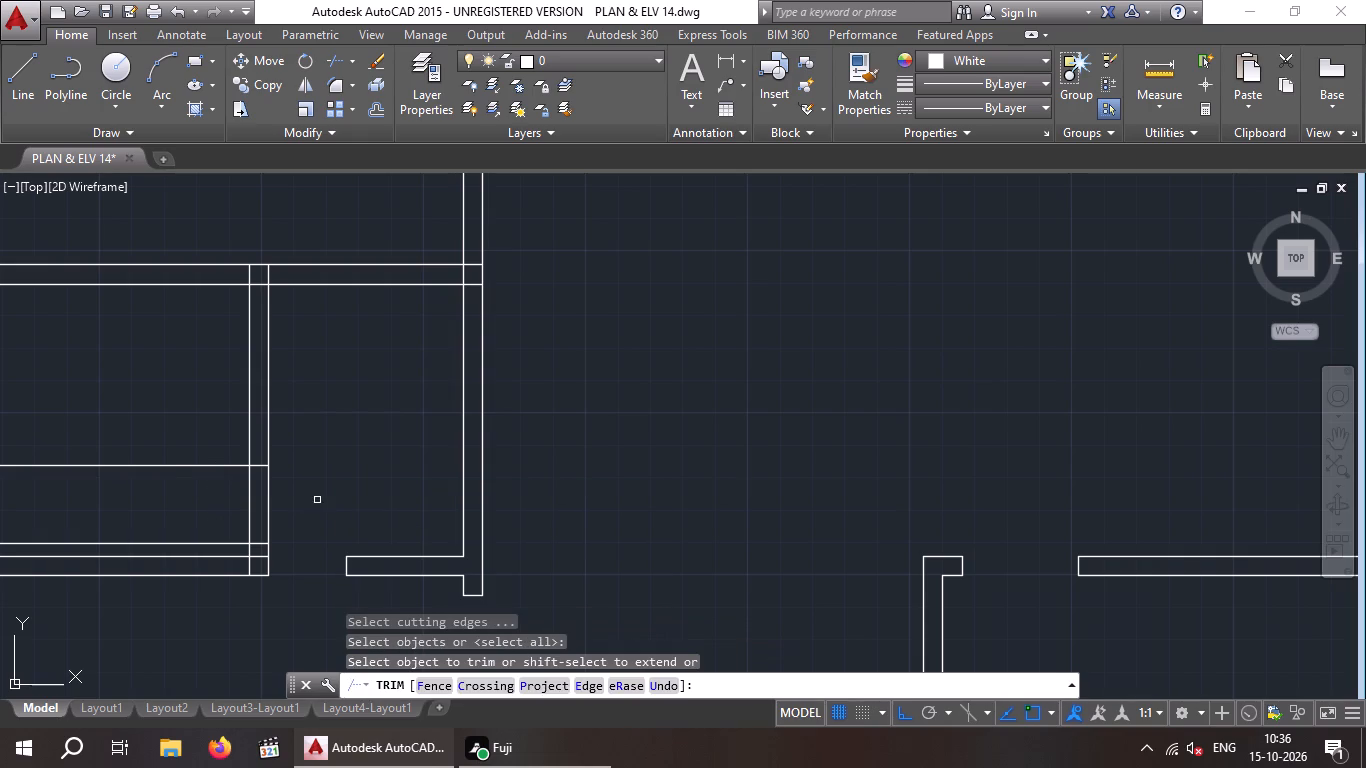
left_click_drag(317, 500, 265, 513)
left_click(232, 512)
Trim the excess of both jamb lines between the short partition and the left outer wall.
scroll(206, 502, "down", 1)
middle_click_drag(206, 501, 341, 515)
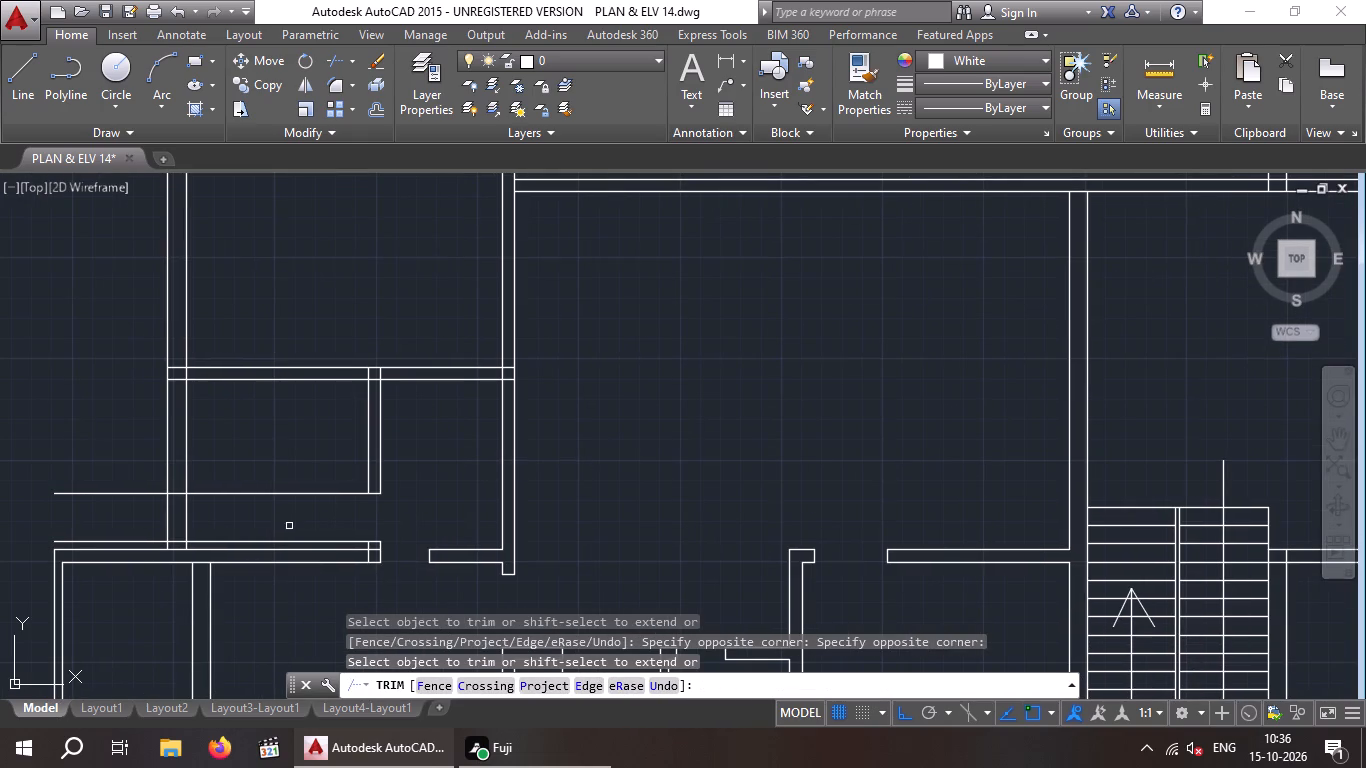
scroll(316, 519, "up", 3)
scroll(312, 529, "down", 2)
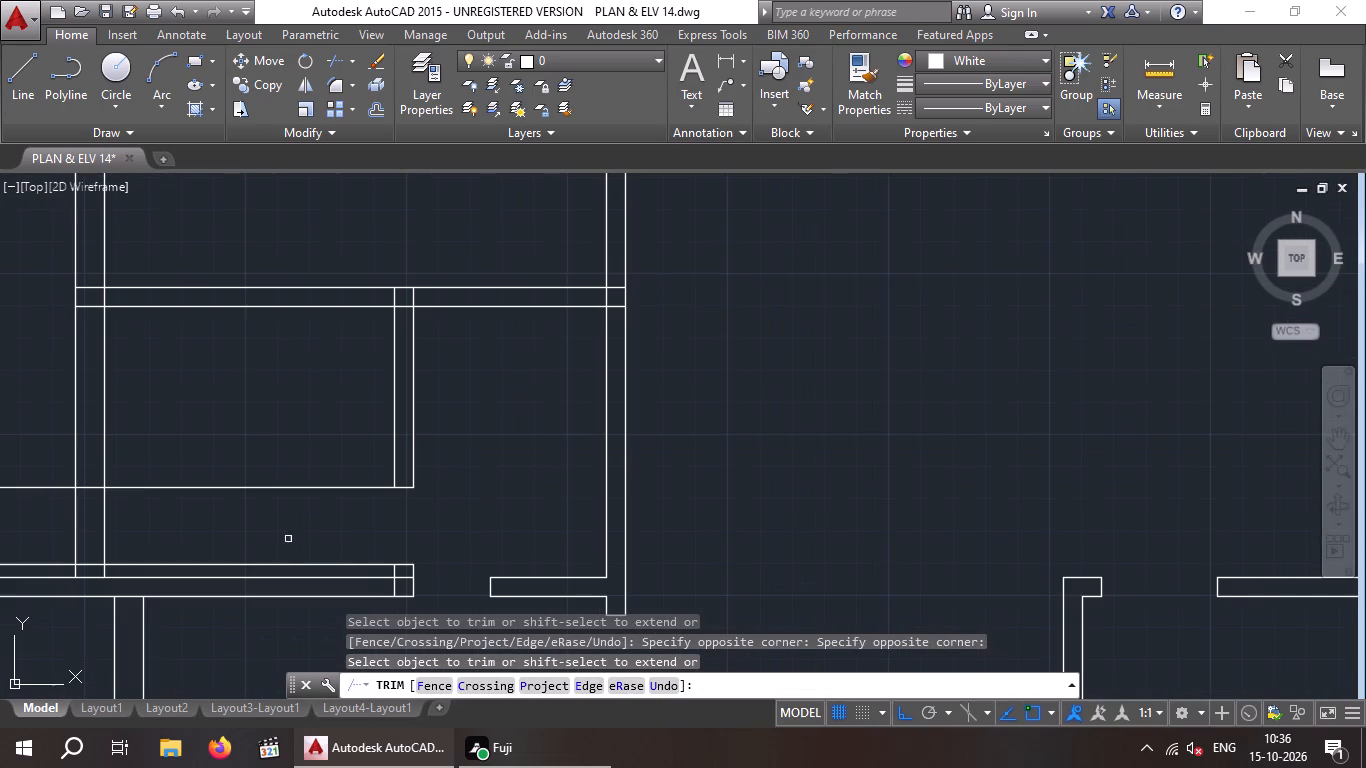
left_click(266, 564)
scroll(273, 538, "down", 2)
scroll(274, 538, "up", 1)
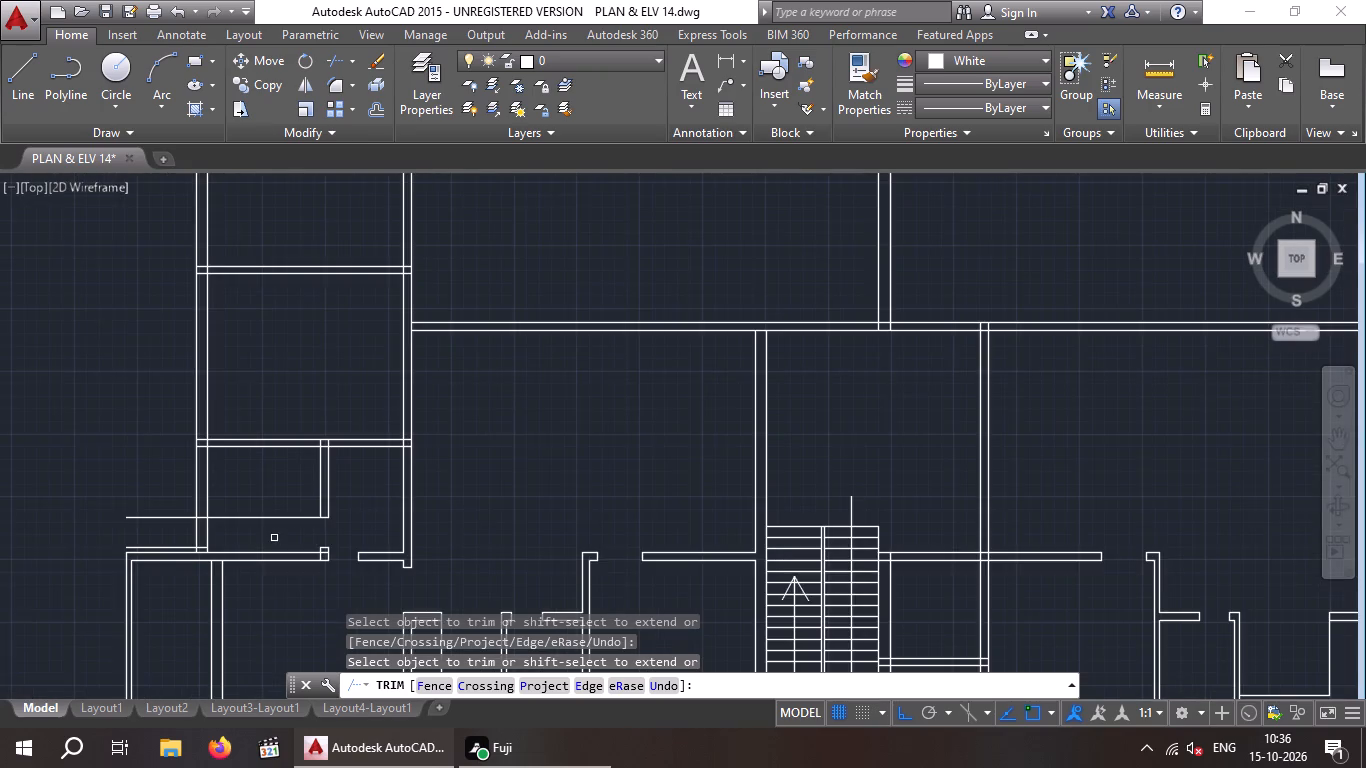
left_click(292, 536)
left_click(279, 479)
key("Escape")
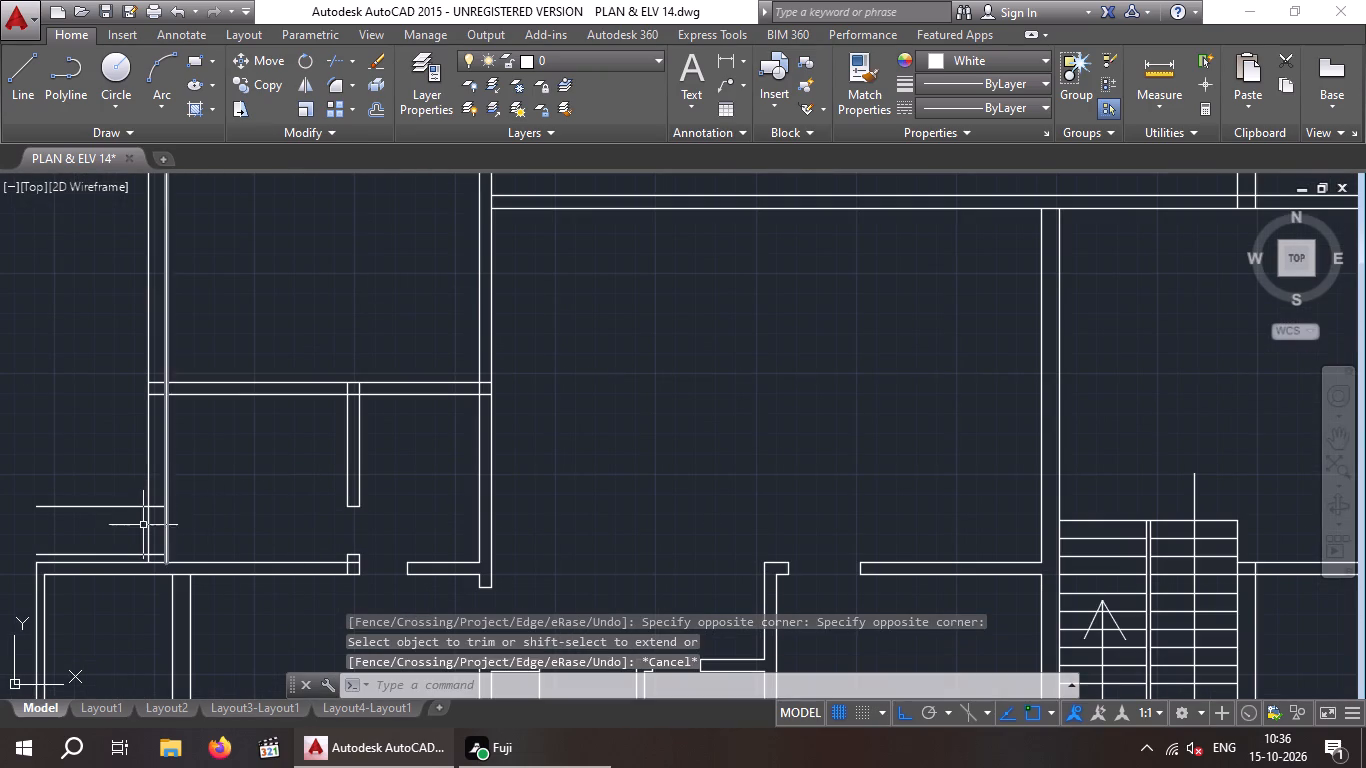
Erase the two leftover jamb line pieces crossing the left outer wall above the lower-left room.
scroll(114, 527, "up", 2)
middle_click_drag(113, 526, 185, 419)
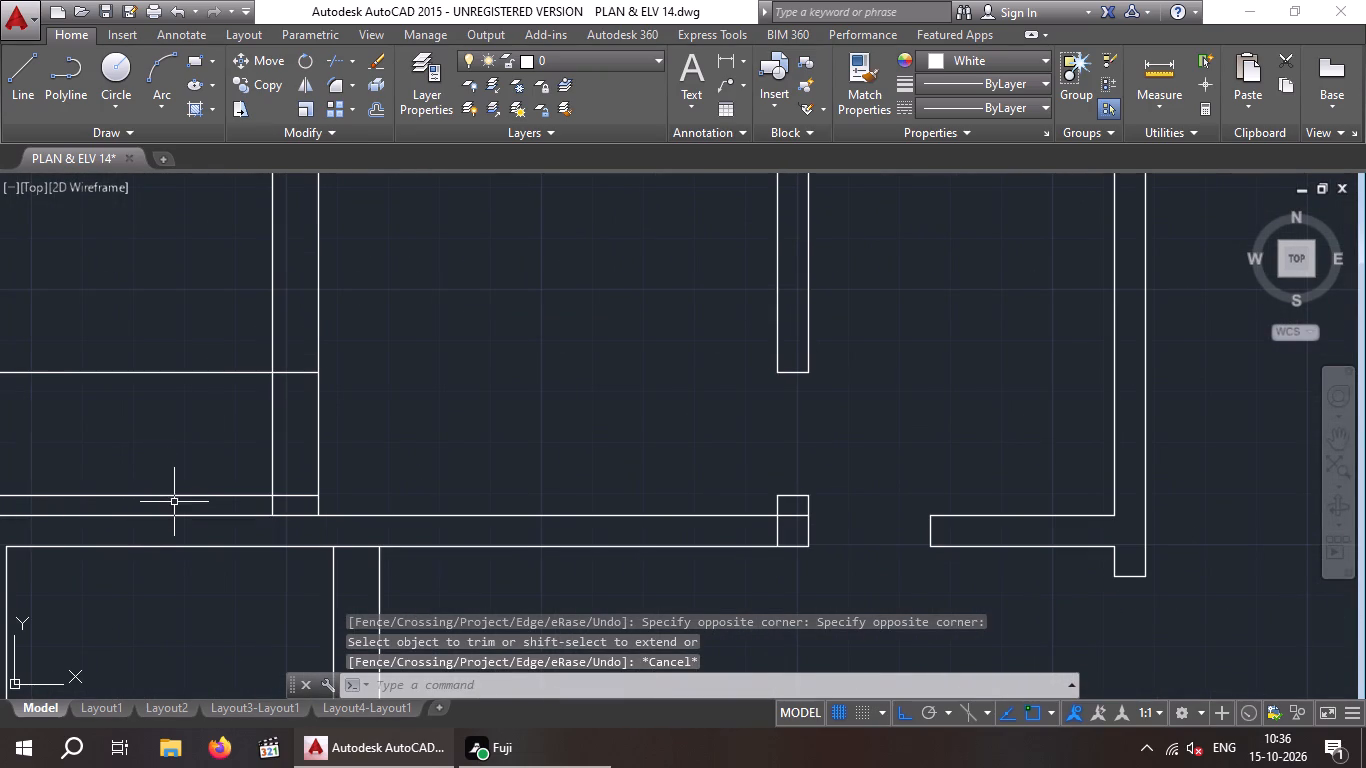
left_click(180, 501)
left_click(110, 358)
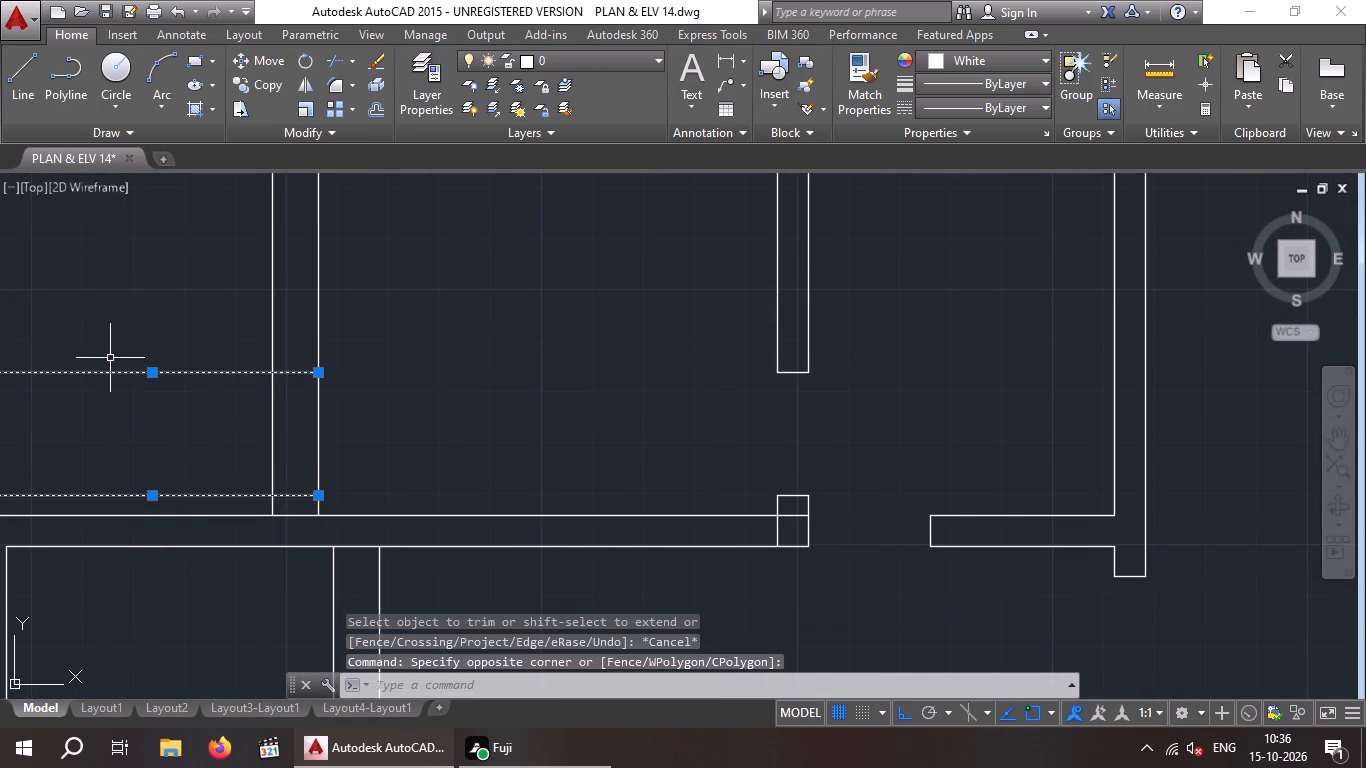
key("Delete")
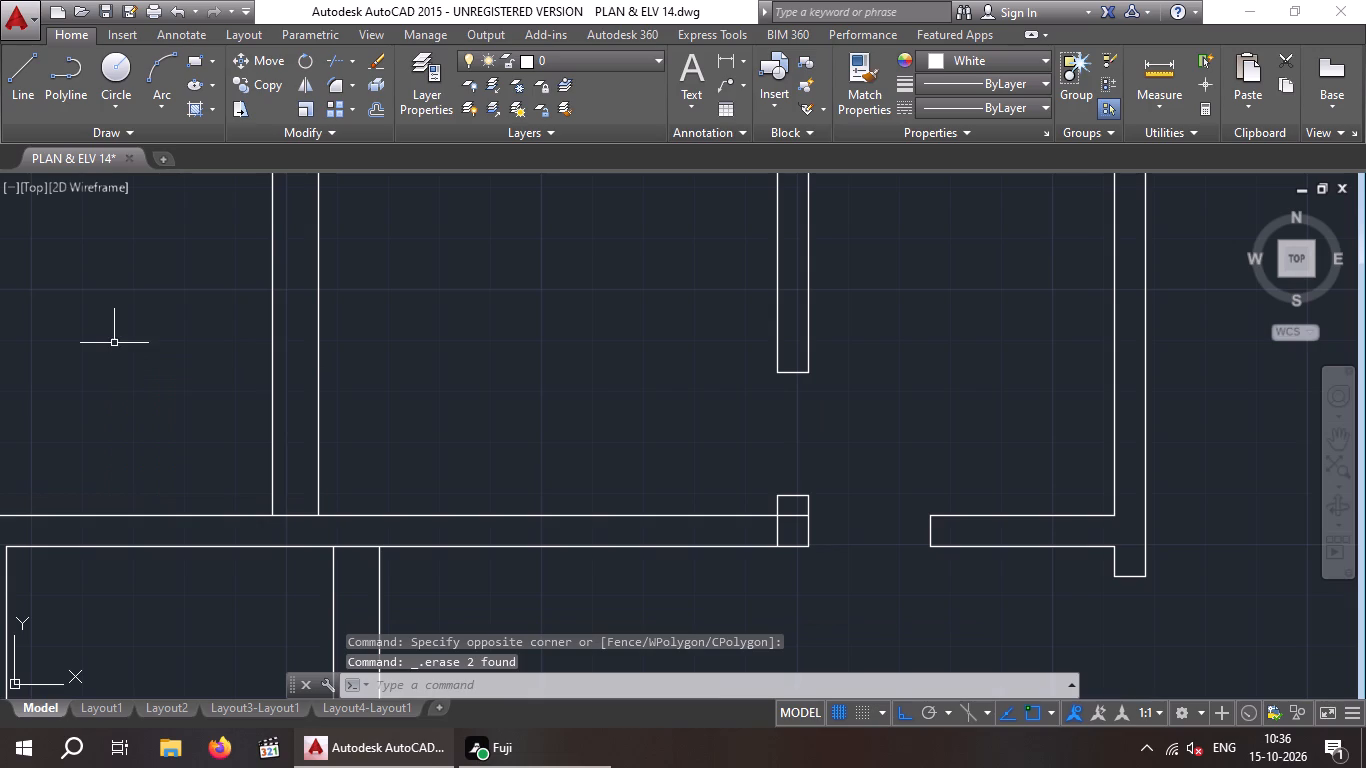
Trim the inner lines where the short partition's stub meets the lower-left room's top wall so the corner is open.
scroll(129, 314, "down", 3)
middle_click_drag(160, 344, 102, 384)
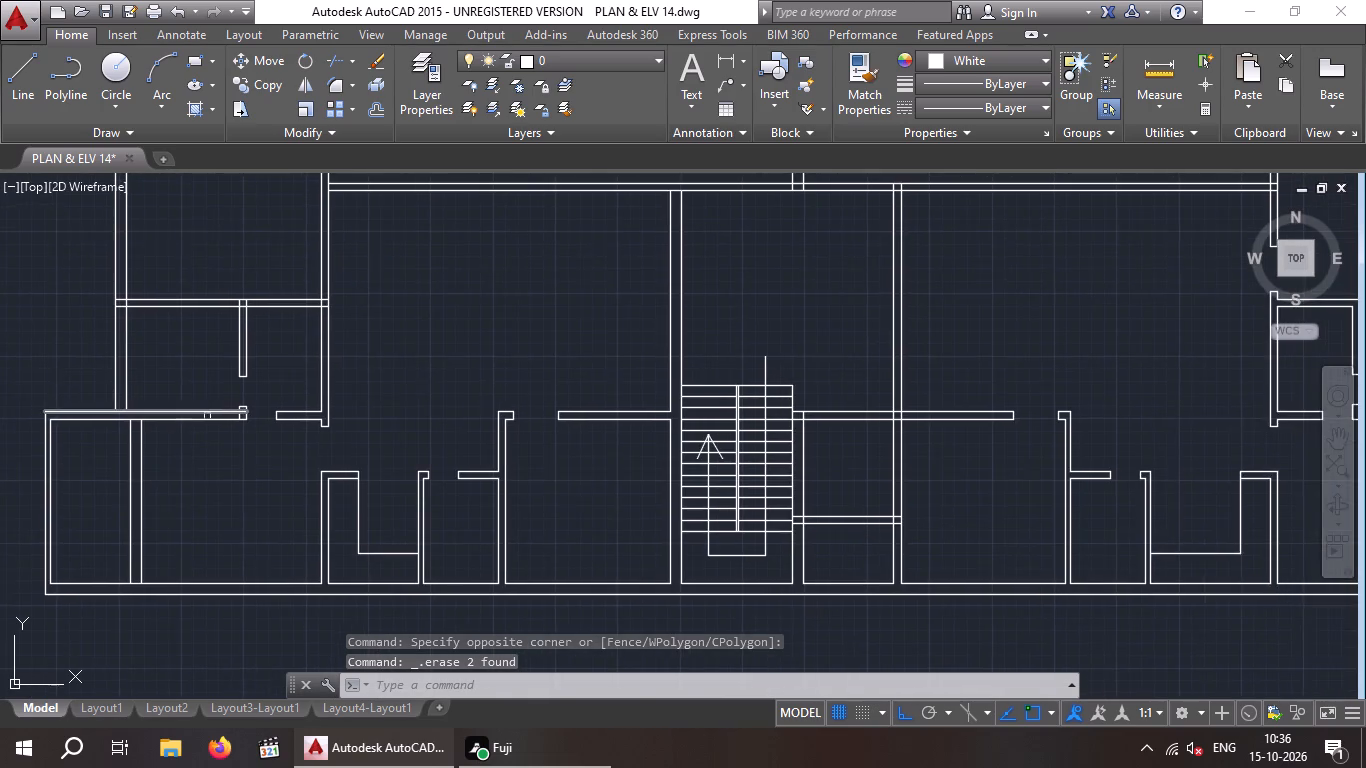
scroll(215, 420, "up", 4)
key("Escape")
key("Escape")
type("TR")
key("space")
key("space")
scroll(339, 384, "up", 2)
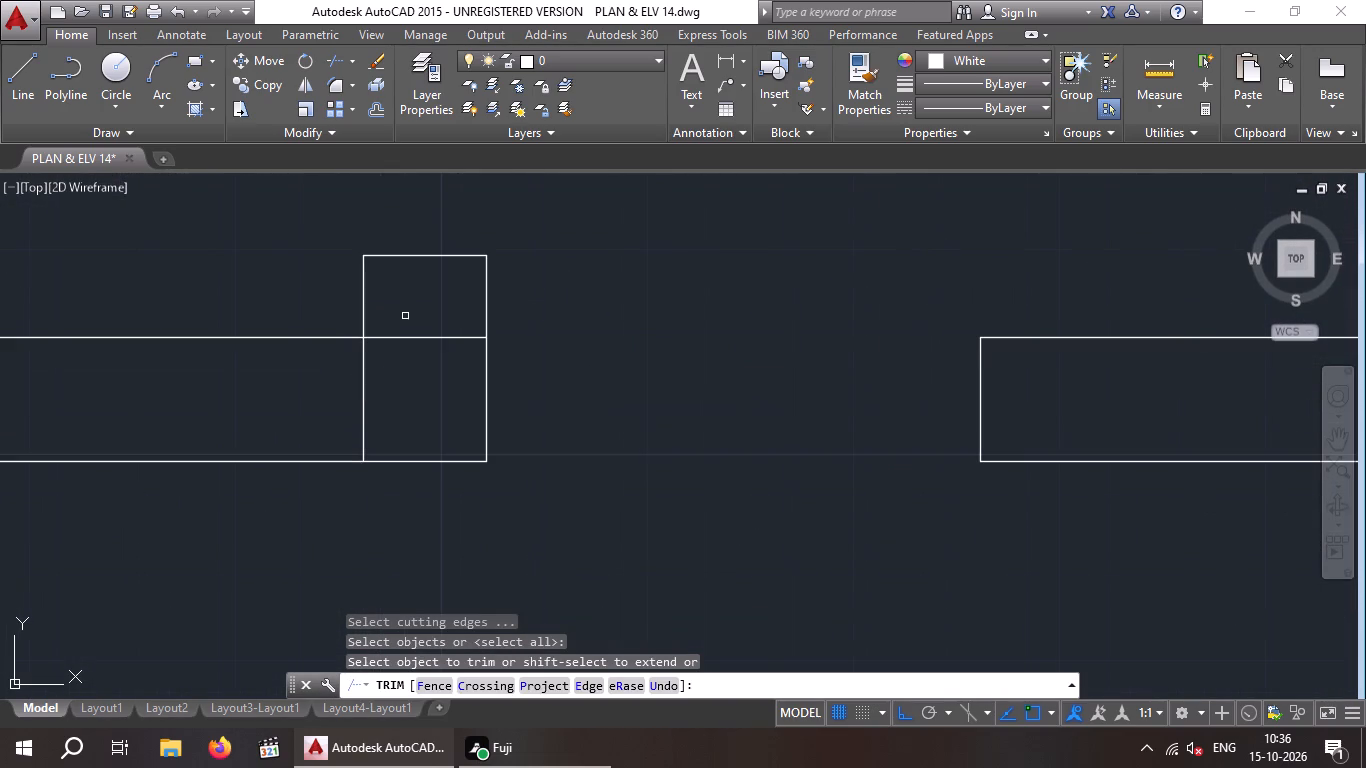
left_click_drag(447, 304, 448, 345)
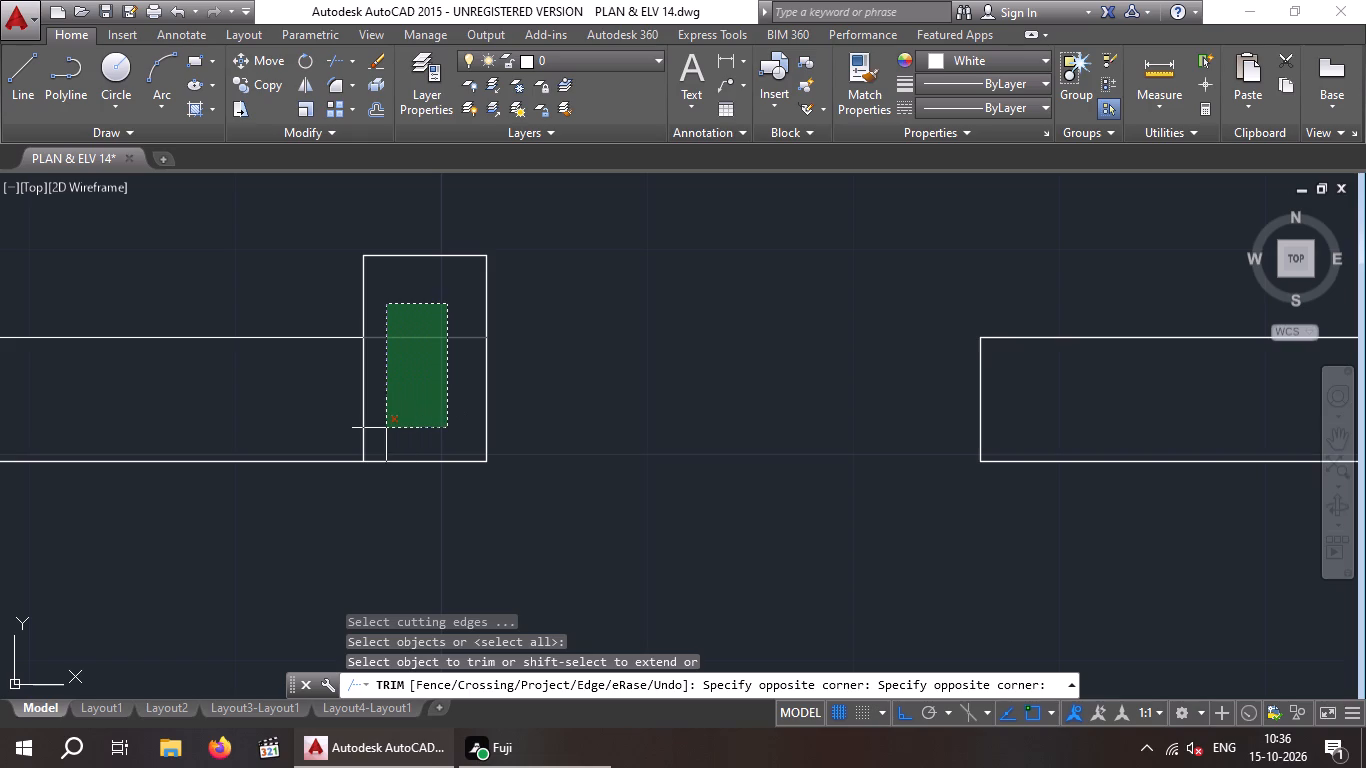
left_click(372, 427)
left_click_drag(377, 424, 334, 421)
left_click(328, 421)
scroll(355, 412, "down", 3)
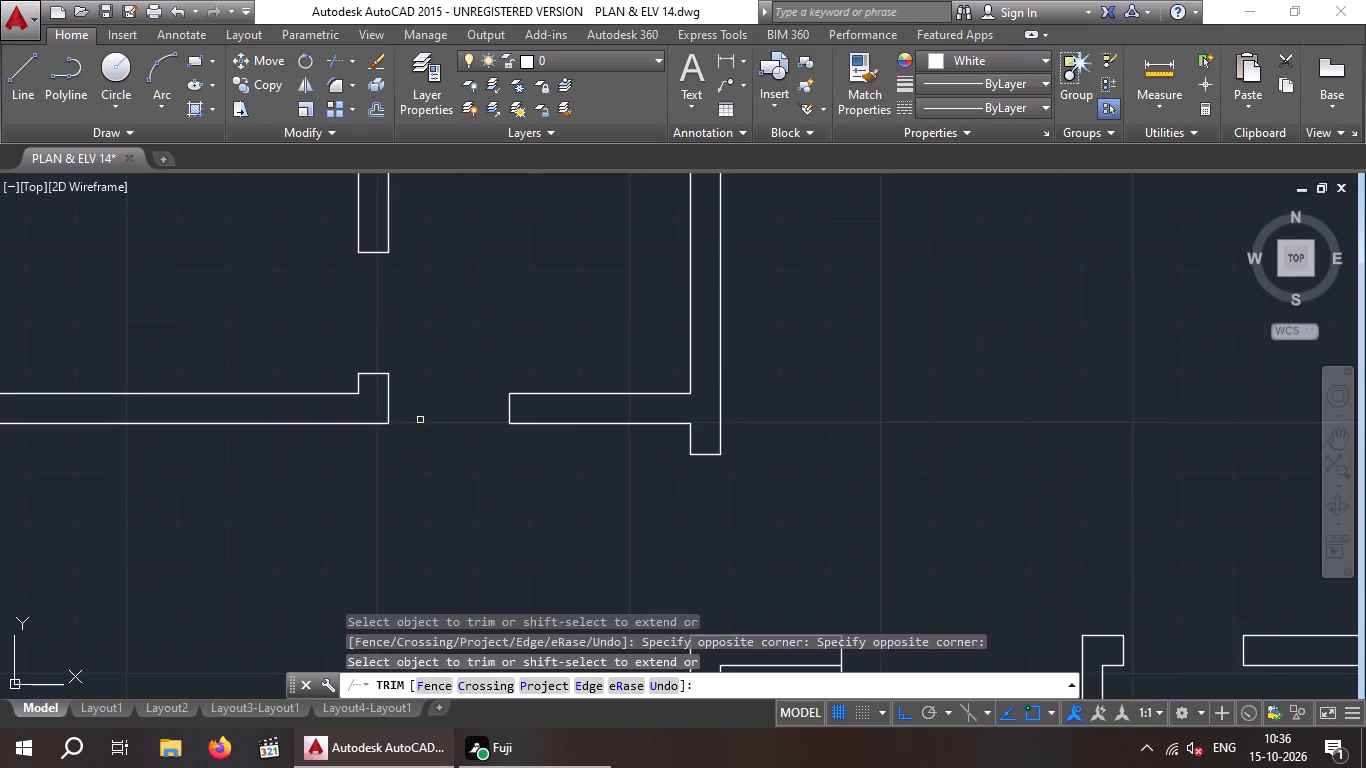
scroll(472, 419, "down", 2)
middle_click(458, 466)
scroll(454, 462, "down", 2)
middle_click_drag(427, 473, 340, 480)
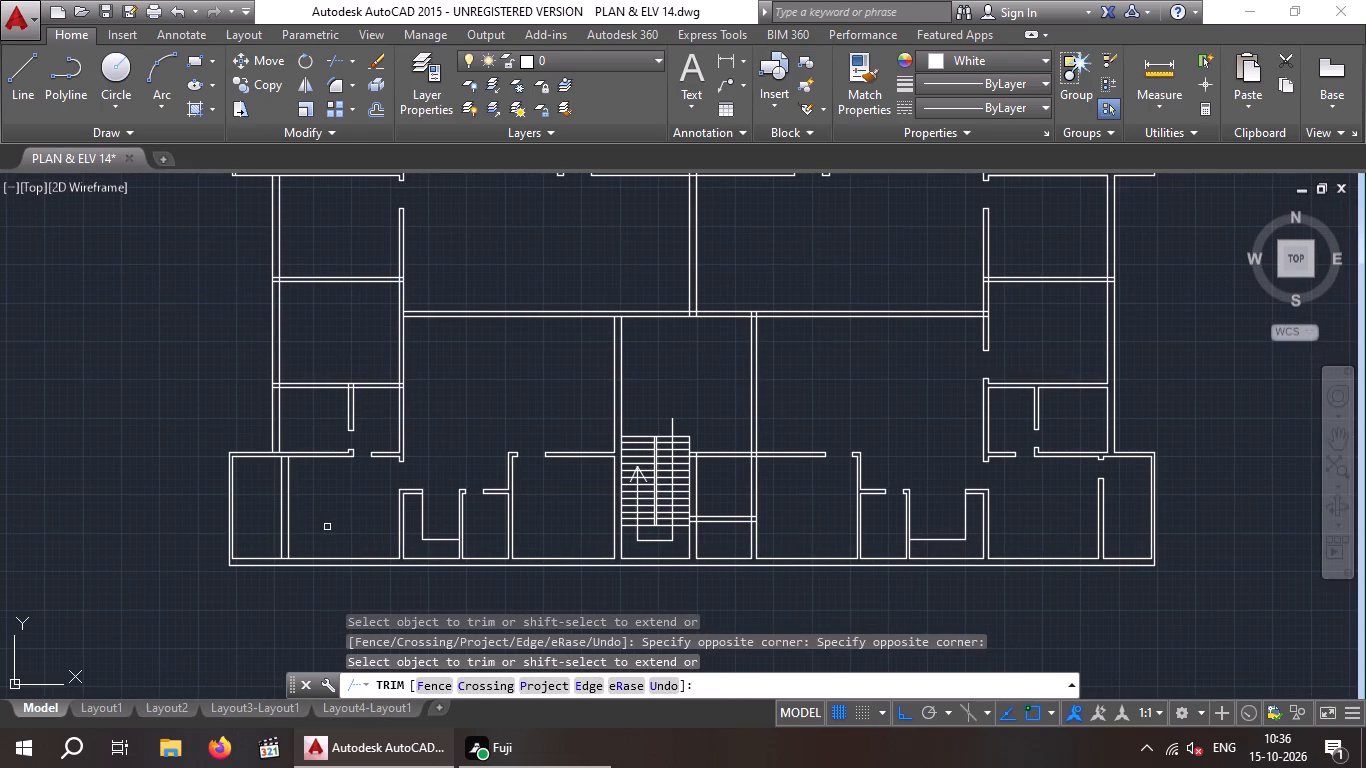
key("Escape")
key("Escape")
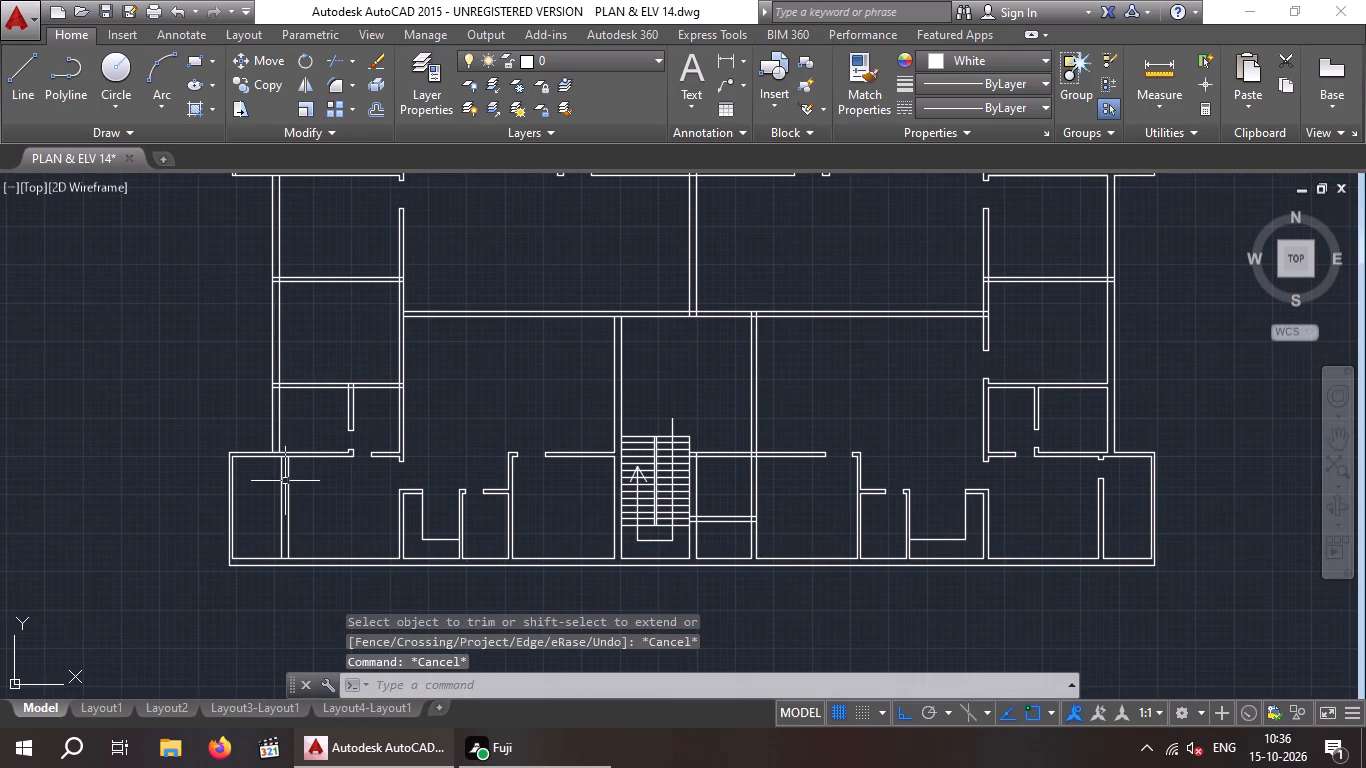
Offset the lower line of the lower-left room's top wall 4" downward as a jamb line for the vertical partition below.
key("o")
key("Return")
key("4")
key("shift+quotedbl")
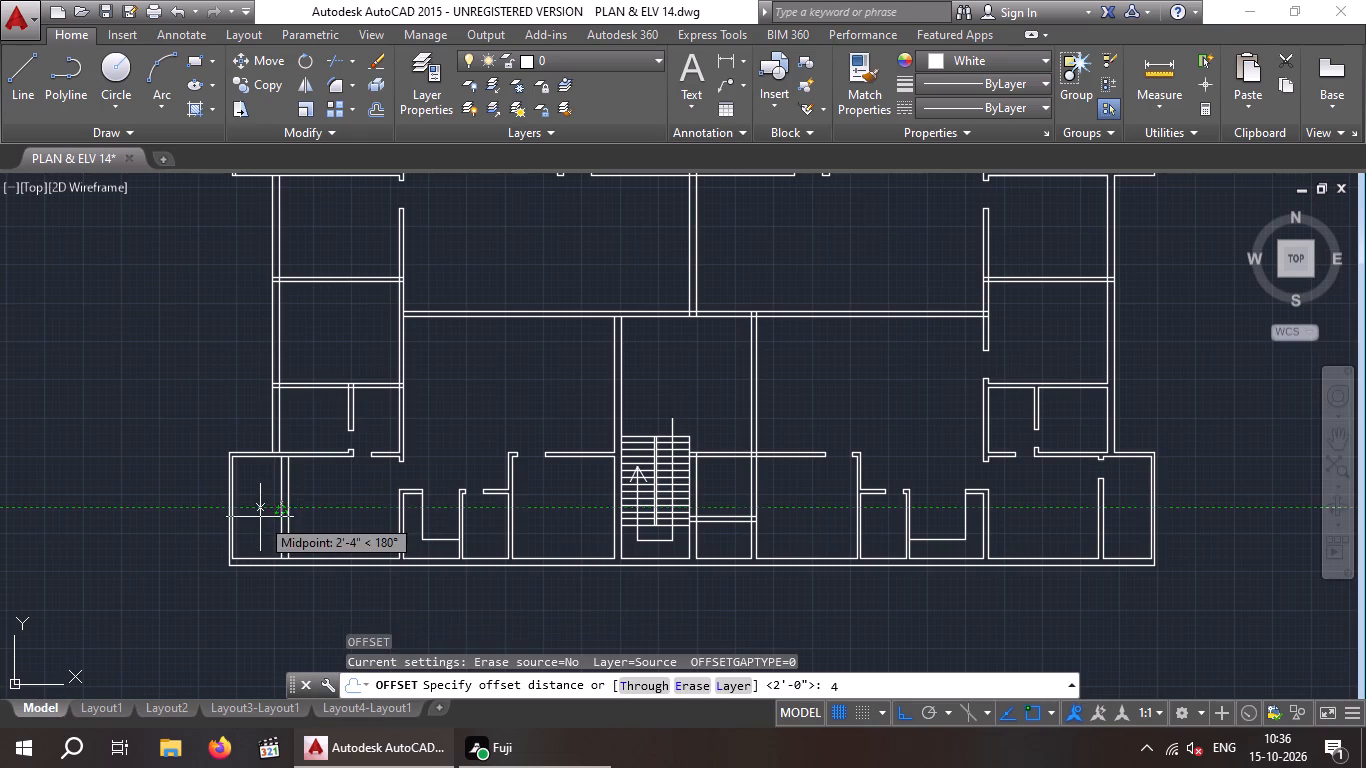
key("Return")
scroll(304, 467, "up", 2)
left_click(316, 441)
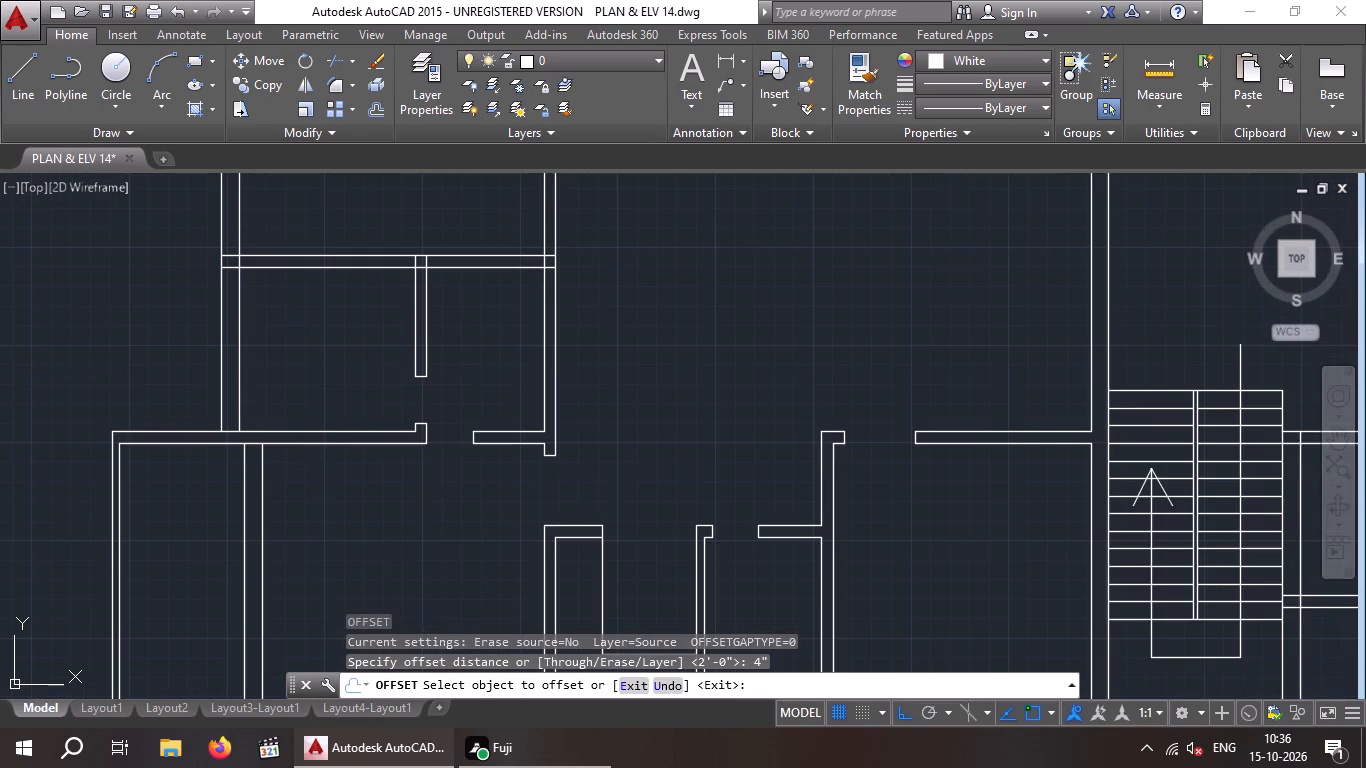
left_click(317, 495)
key("Escape")
key("Escape")
Offset the new jamb line 2' downward to mark the other side of the partition's door opening.
key("o")
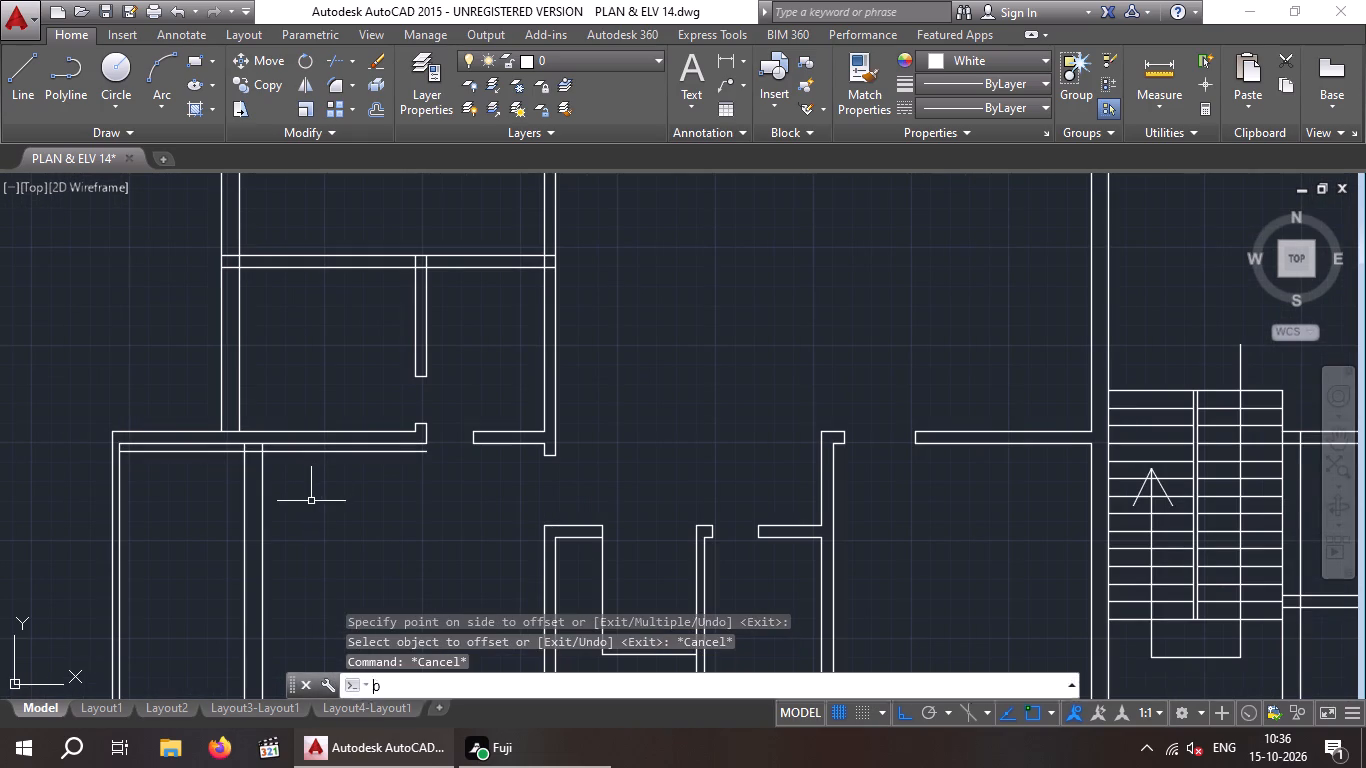
key("Return")
key("2")
key("apostrophe")
key("Return")
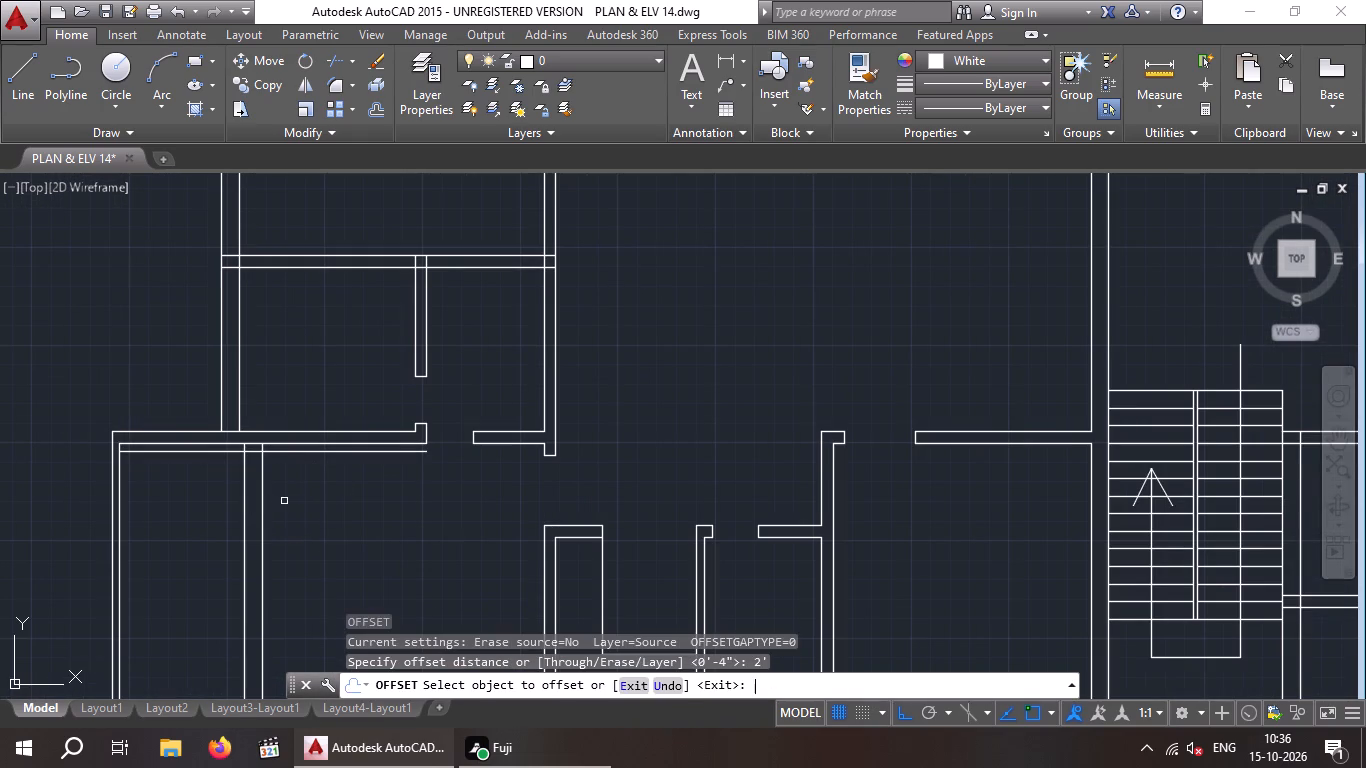
left_click_drag(314, 451, 314, 465)
left_click(314, 504)
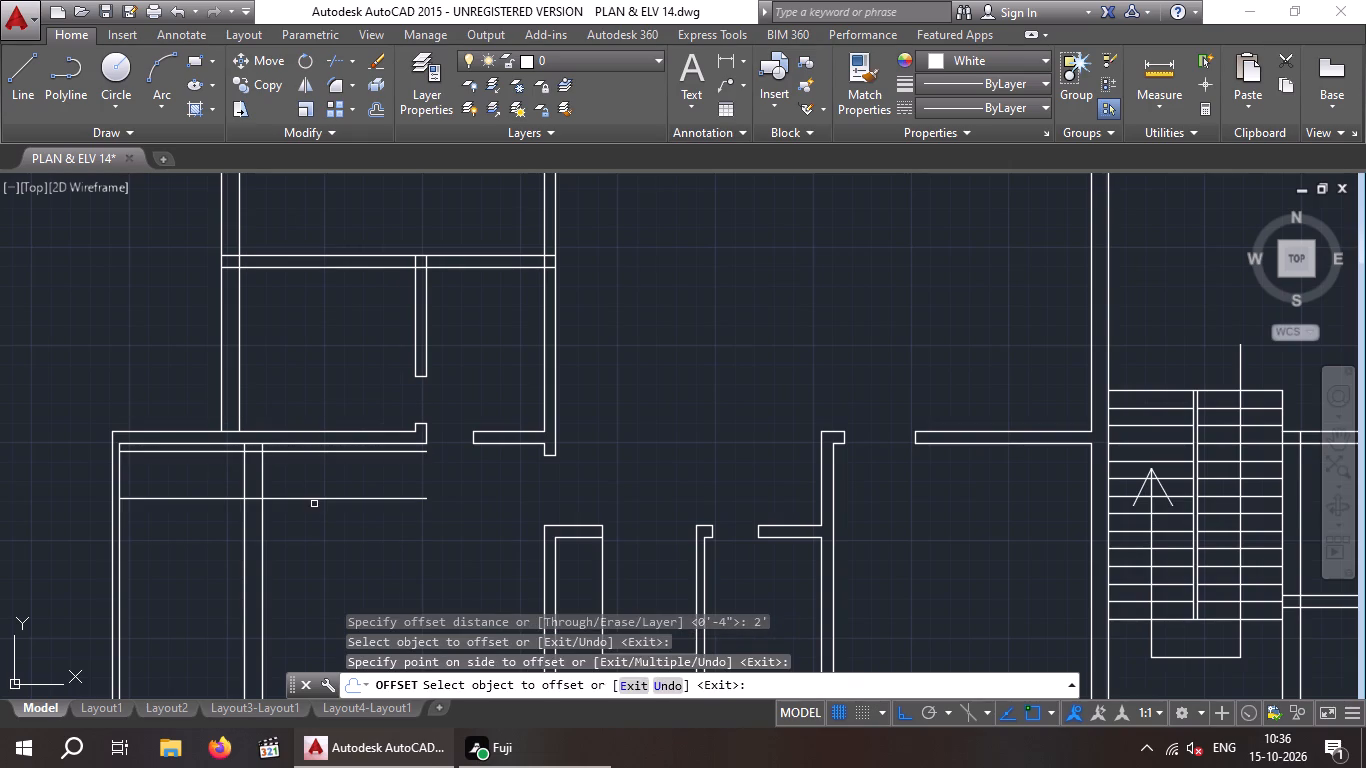
key("Escape")
key("Escape")
Trim the jamb lines back to the lower-left room's vertical partition and cut both partition faces between them to open the doorway.
key("t")
key("r")
key("space")
key("space")
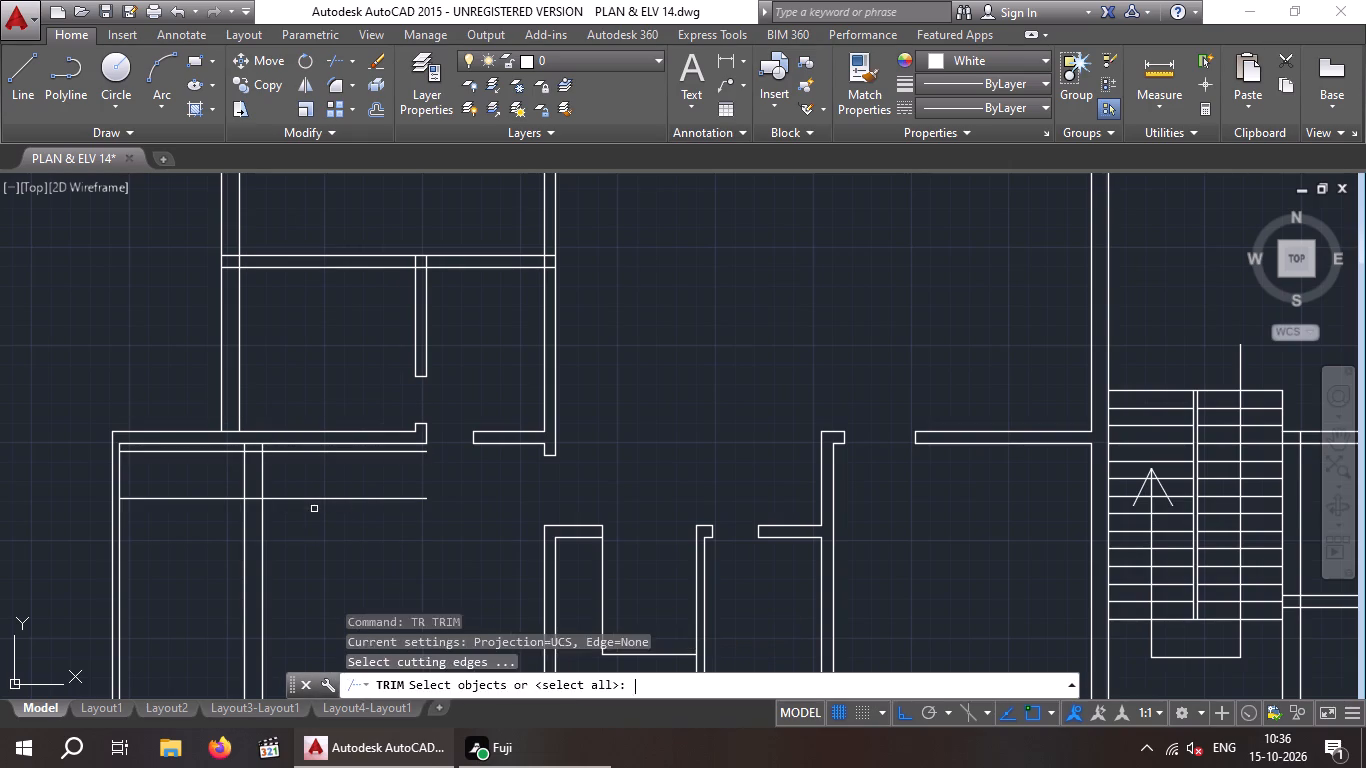
left_click_drag(368, 535, 350, 524)
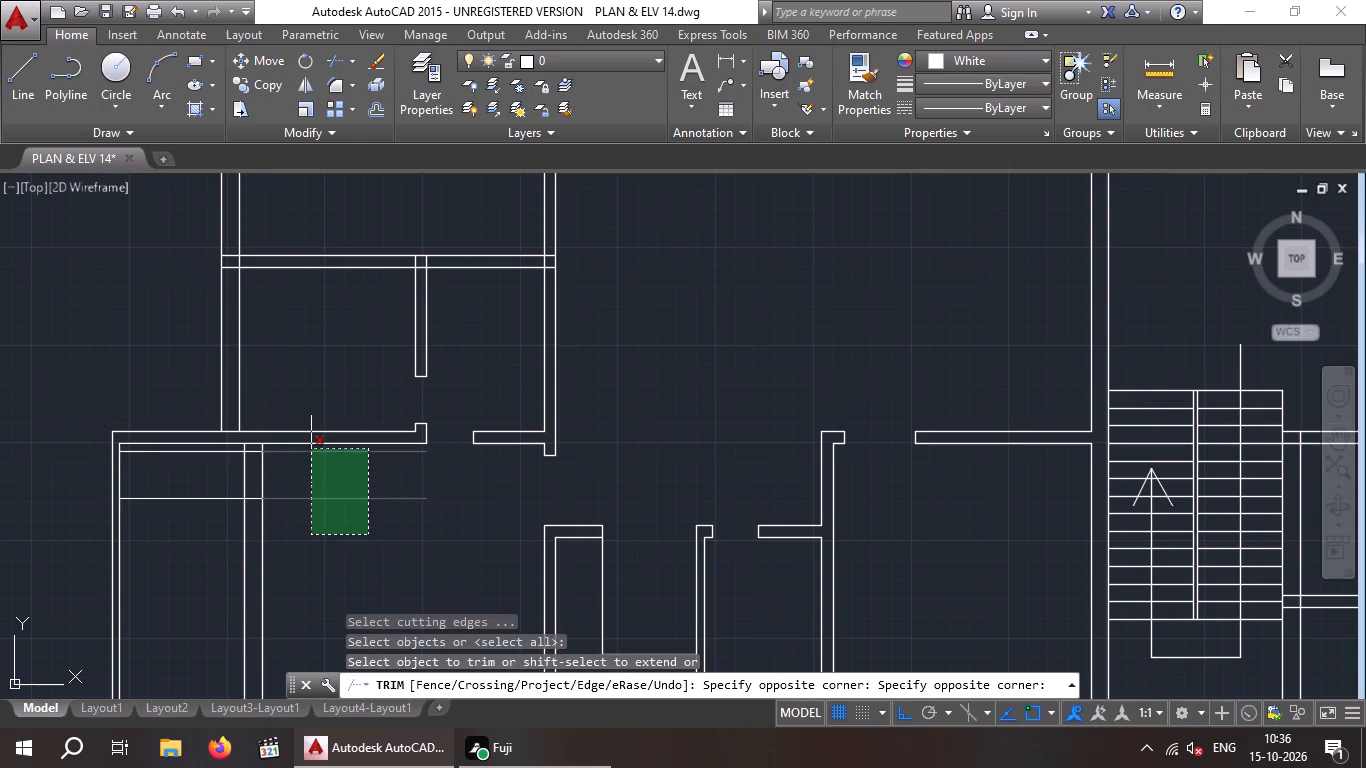
left_click(311, 449)
left_click(161, 517)
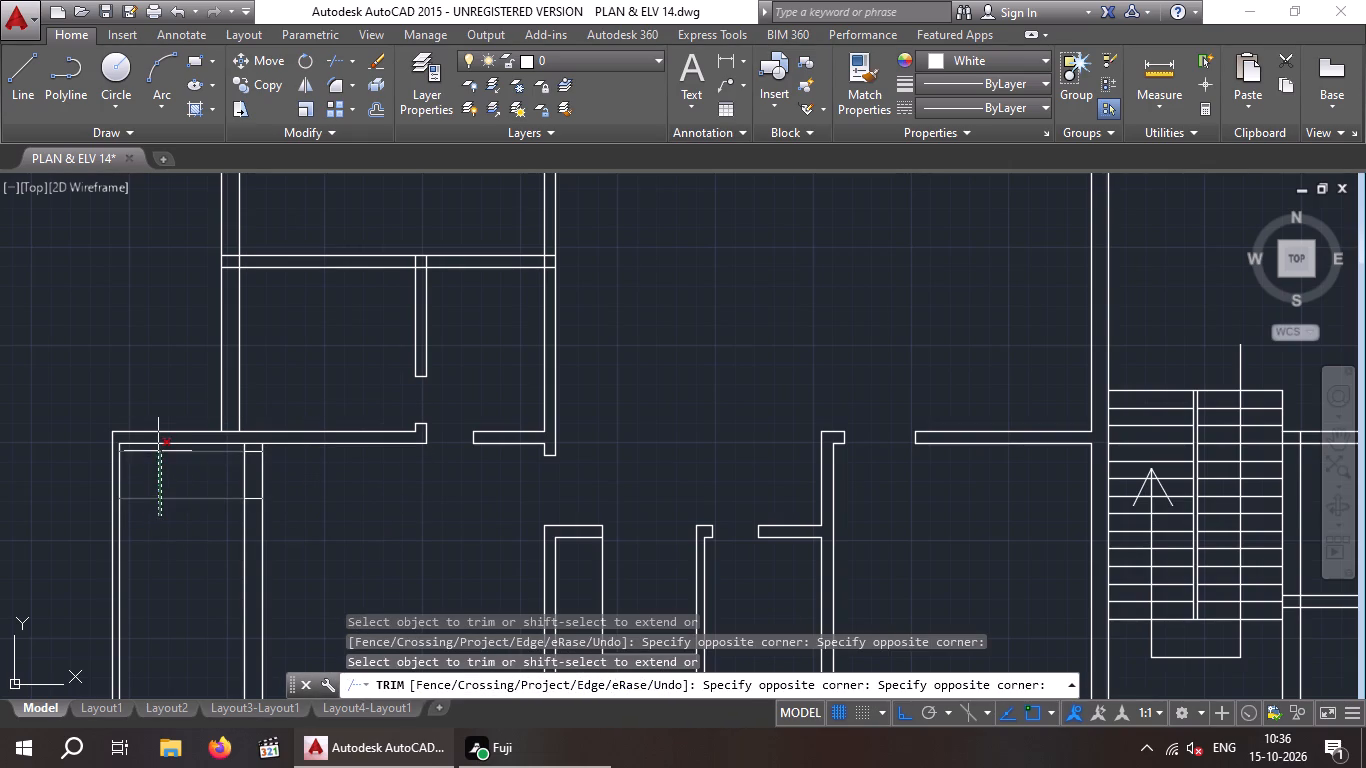
left_click(158, 449)
left_click_drag(299, 472, 243, 478)
left_click(181, 478)
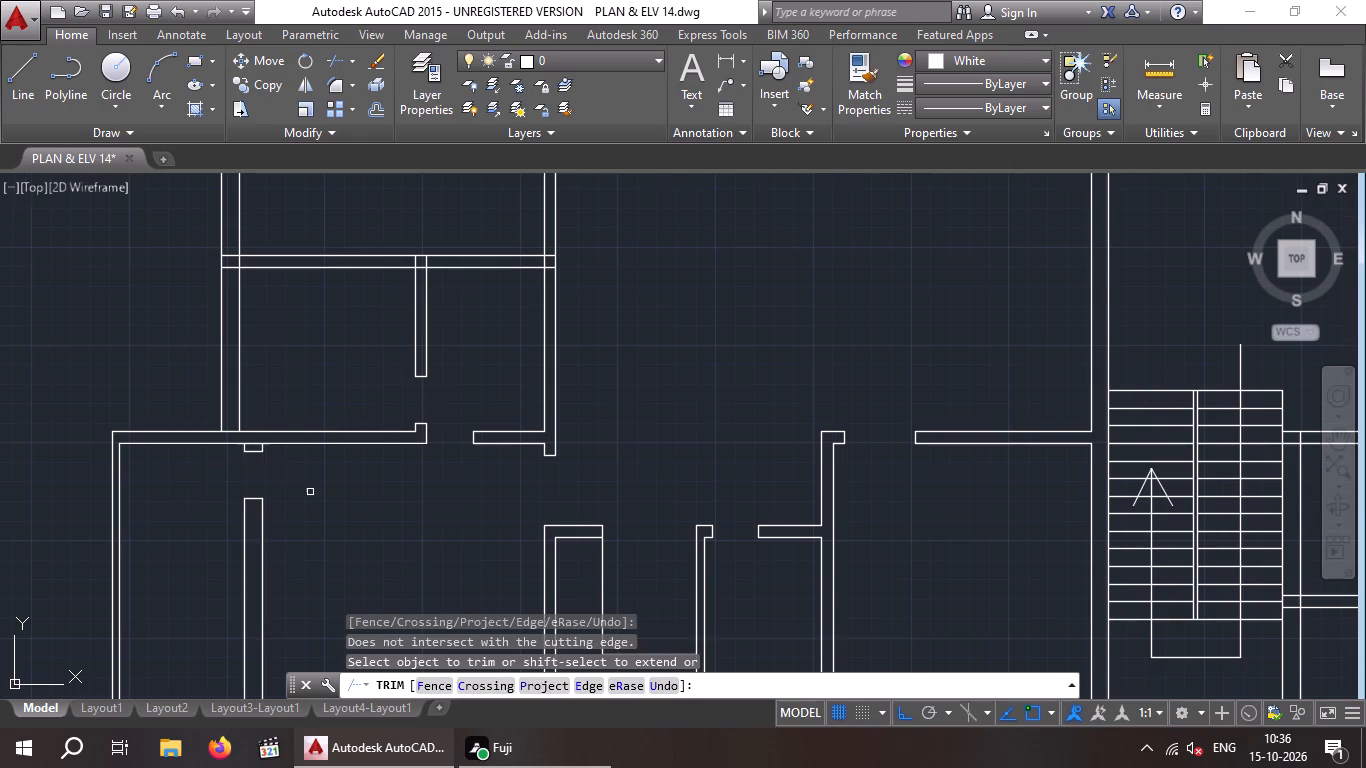
Trim the top wall's lines across the new partition stub and across the left outer wall to open both junctions.
scroll(310, 492, "down", 2)
scroll(282, 470, "up", 4)
left_click(307, 505)
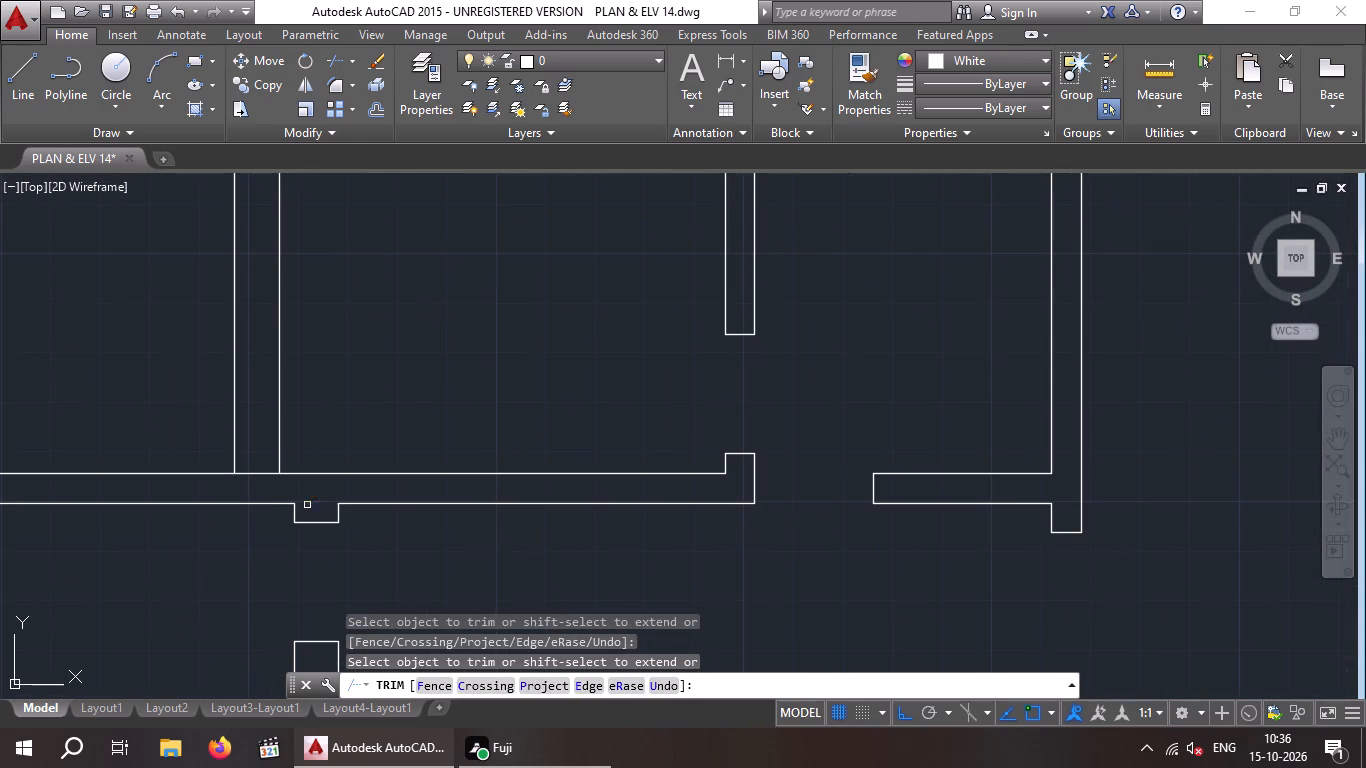
left_click(252, 473)
Review the whole floor plan for remaining door openings and uncleaned wall junctions.
scroll(289, 495, "down", 1)
scroll(443, 556, "down", 1)
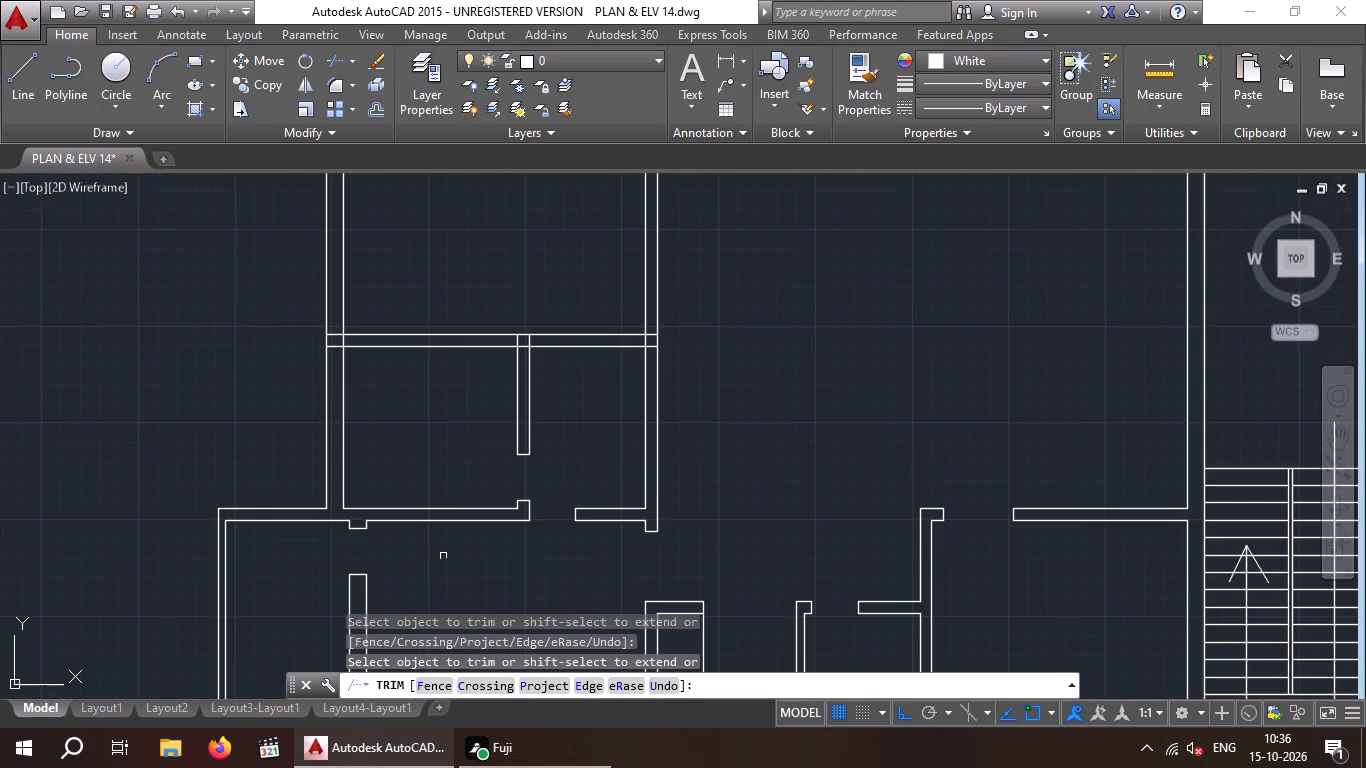
middle_click_drag(440, 554, 360, 485)
scroll(369, 515, "down", 2)
middle_click_drag(367, 515, 330, 454)
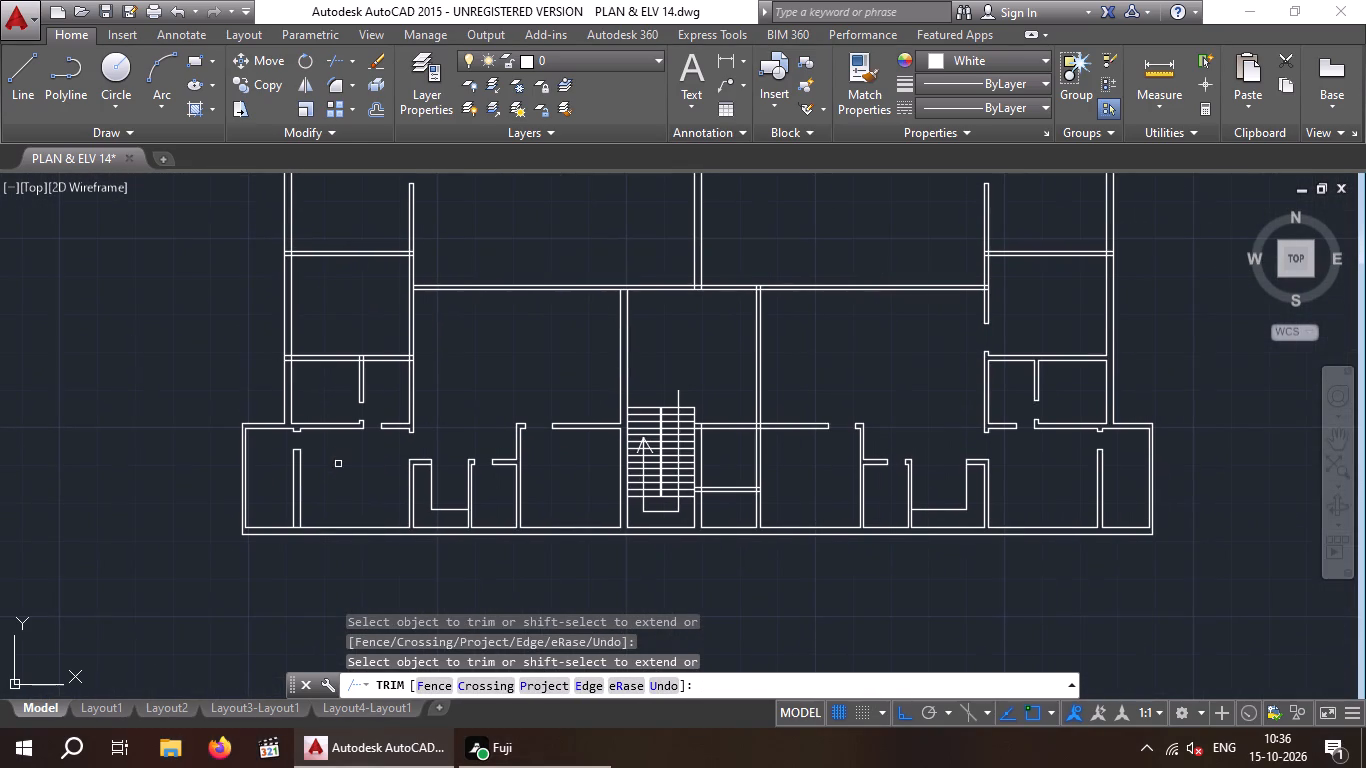
middle_click_drag(351, 480, 330, 544)
middle_click(327, 550)
middle_click_drag(327, 550, 300, 558)
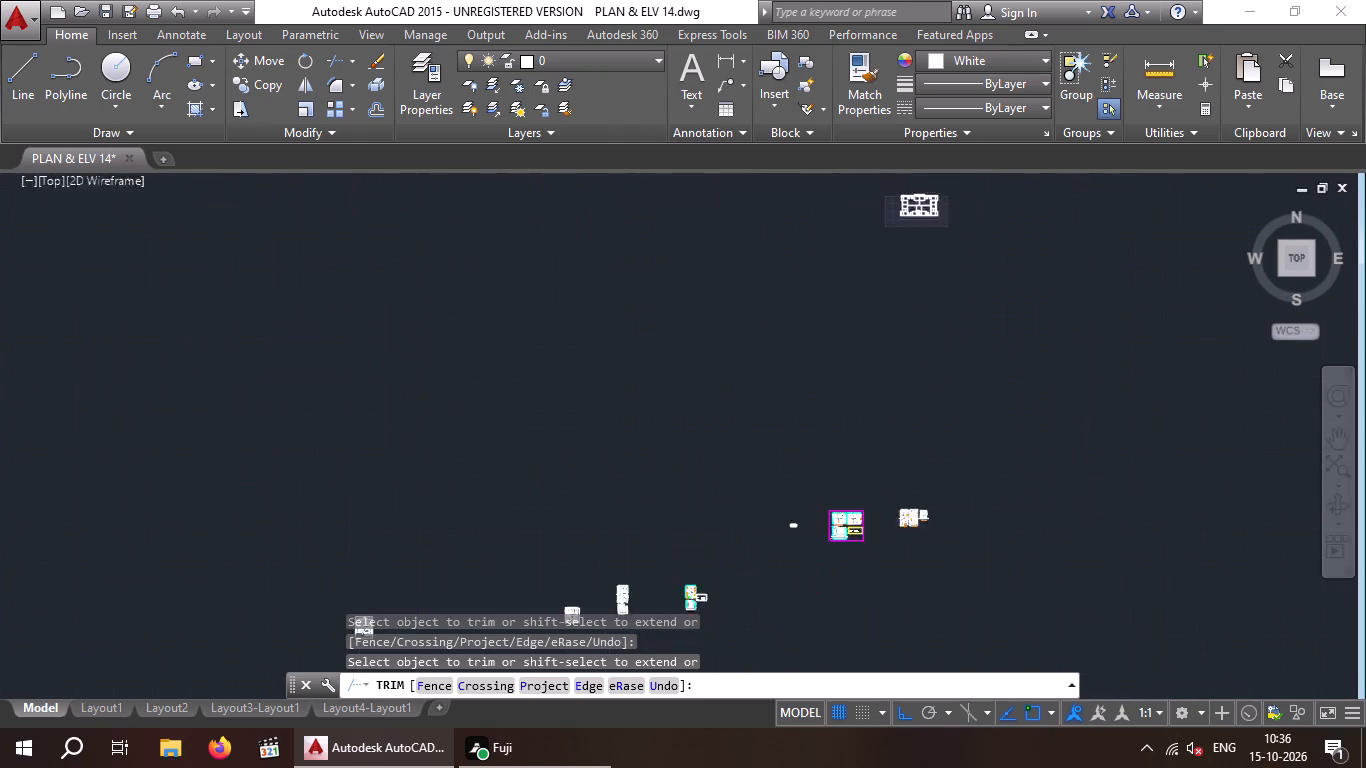
middle_click_drag(1142, 236, 802, 522)
scroll(610, 327, "up", 5)
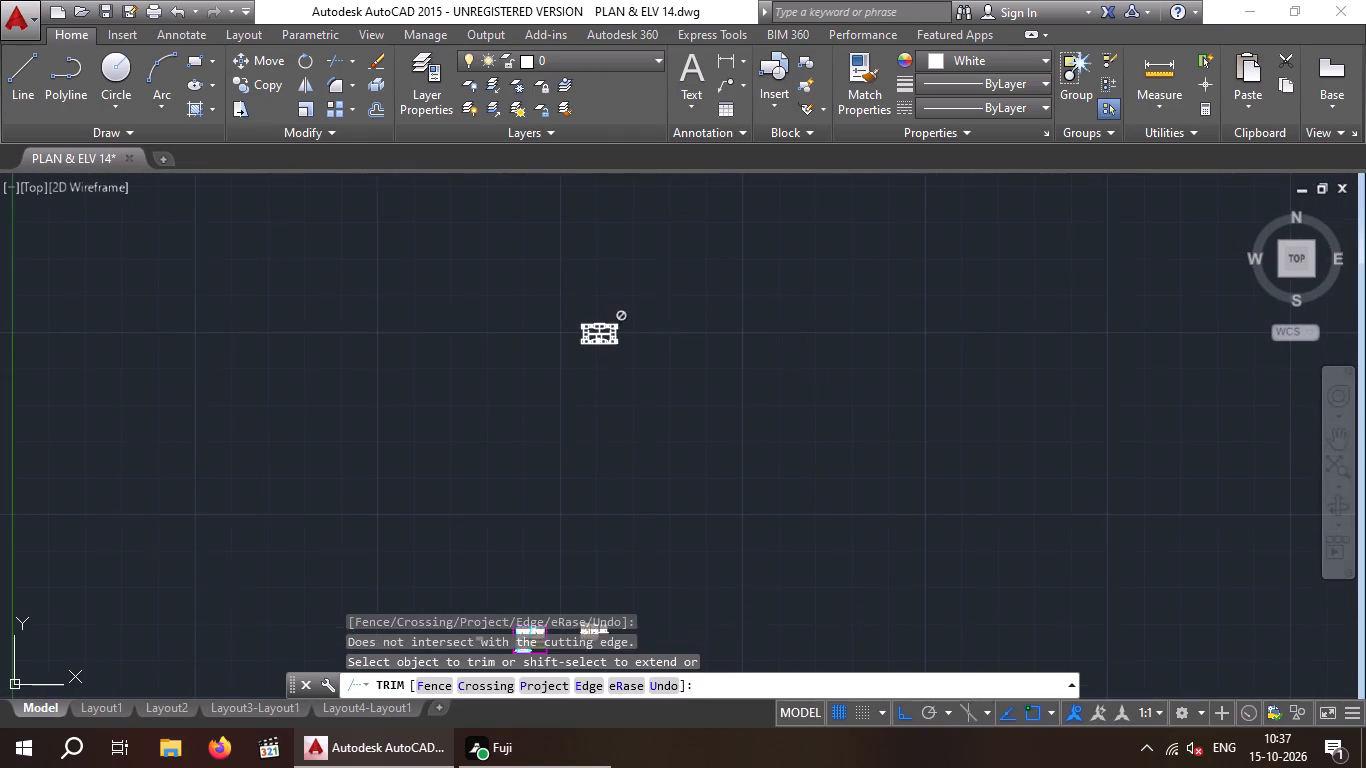
scroll(560, 336, "up", 7)
key("Escape")
key("Escape")
scroll(646, 421, "up", 3)
scroll(644, 418, "down", 5)
middle_click_drag(642, 417, 600, 372)
middle_click_drag(570, 324, 431, 326)
scroll(478, 375, "up", 1)
middle_click_drag(477, 373, 425, 552)
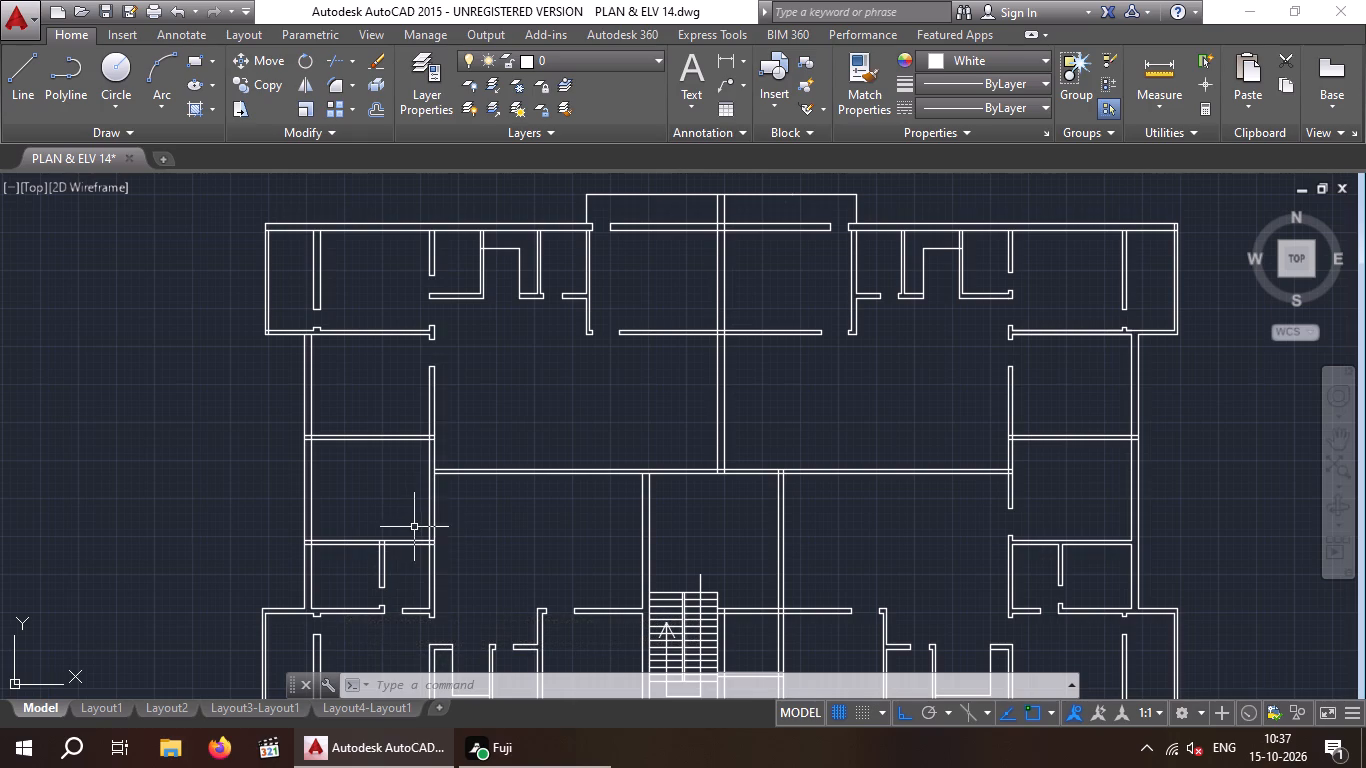
scroll(457, 534, "down", 1)
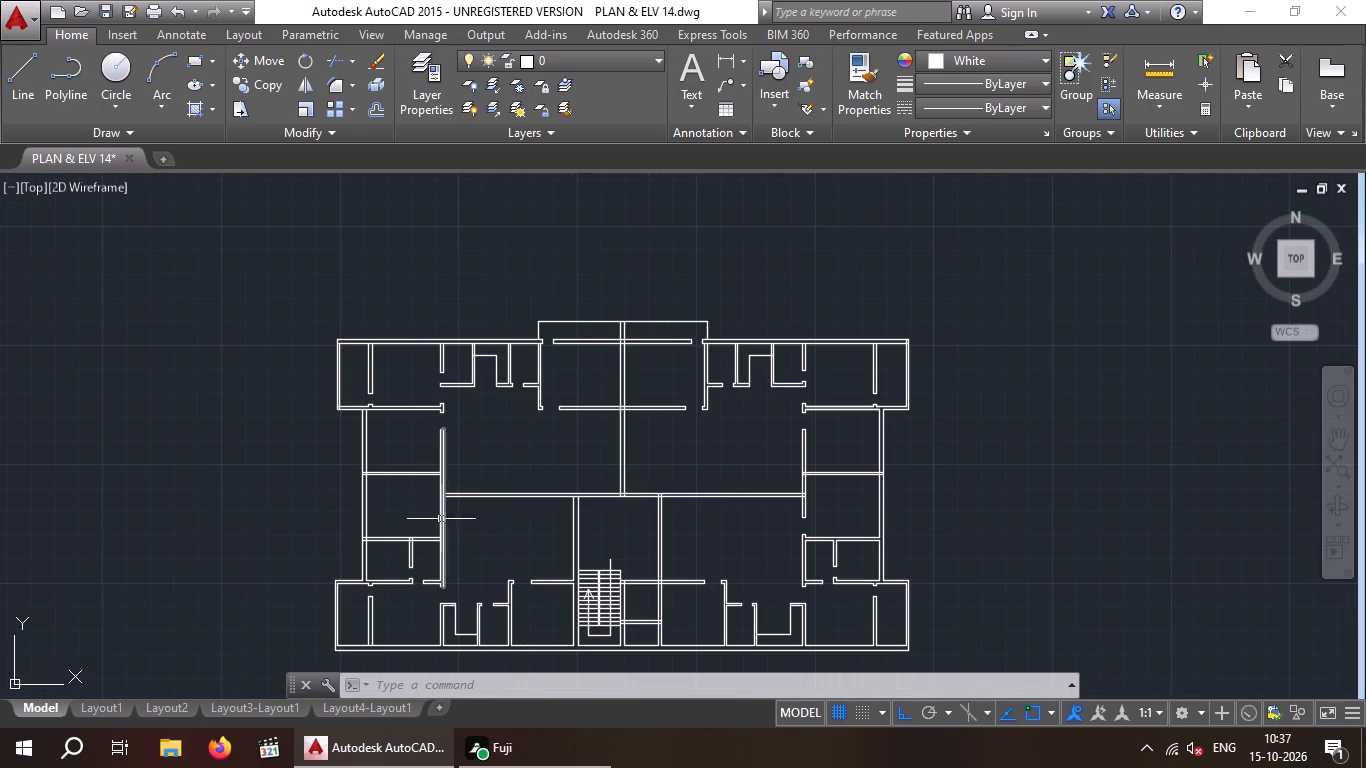
scroll(437, 508, "up", 2)
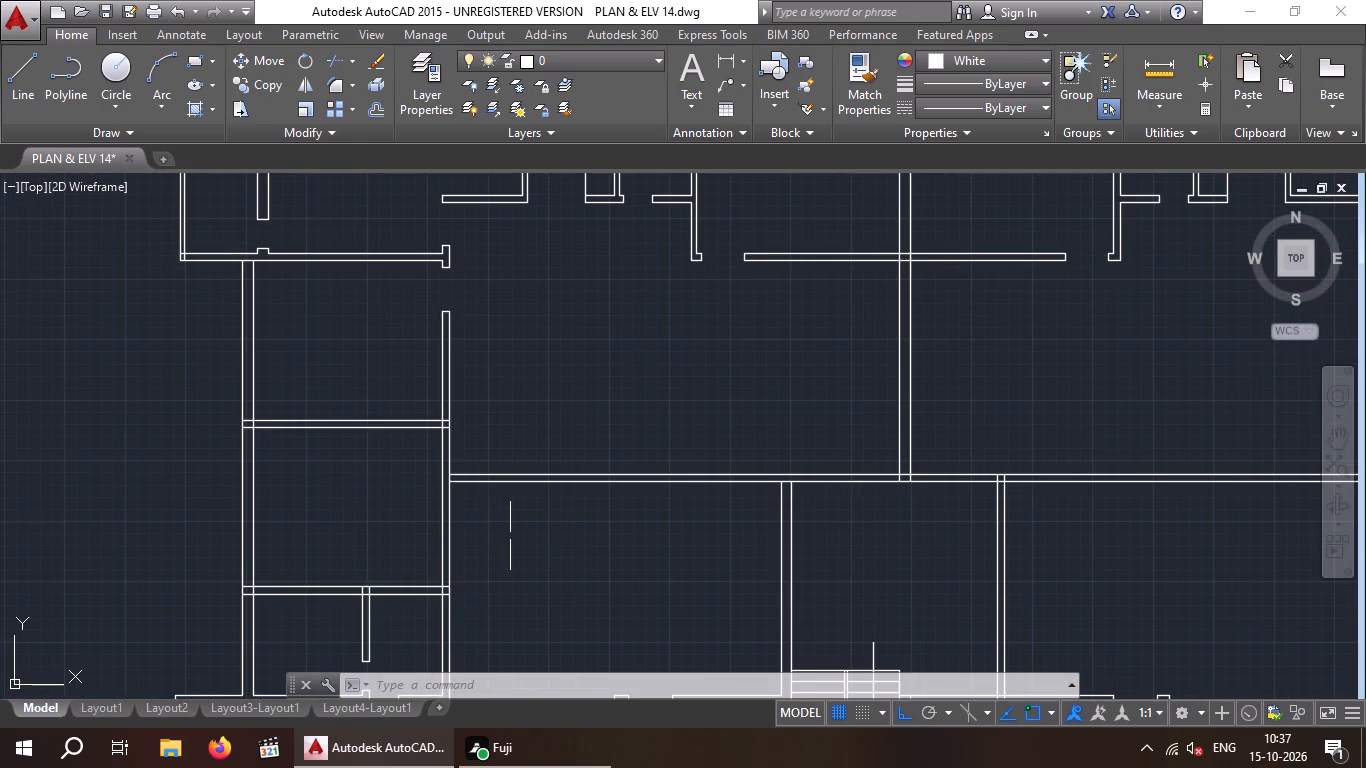
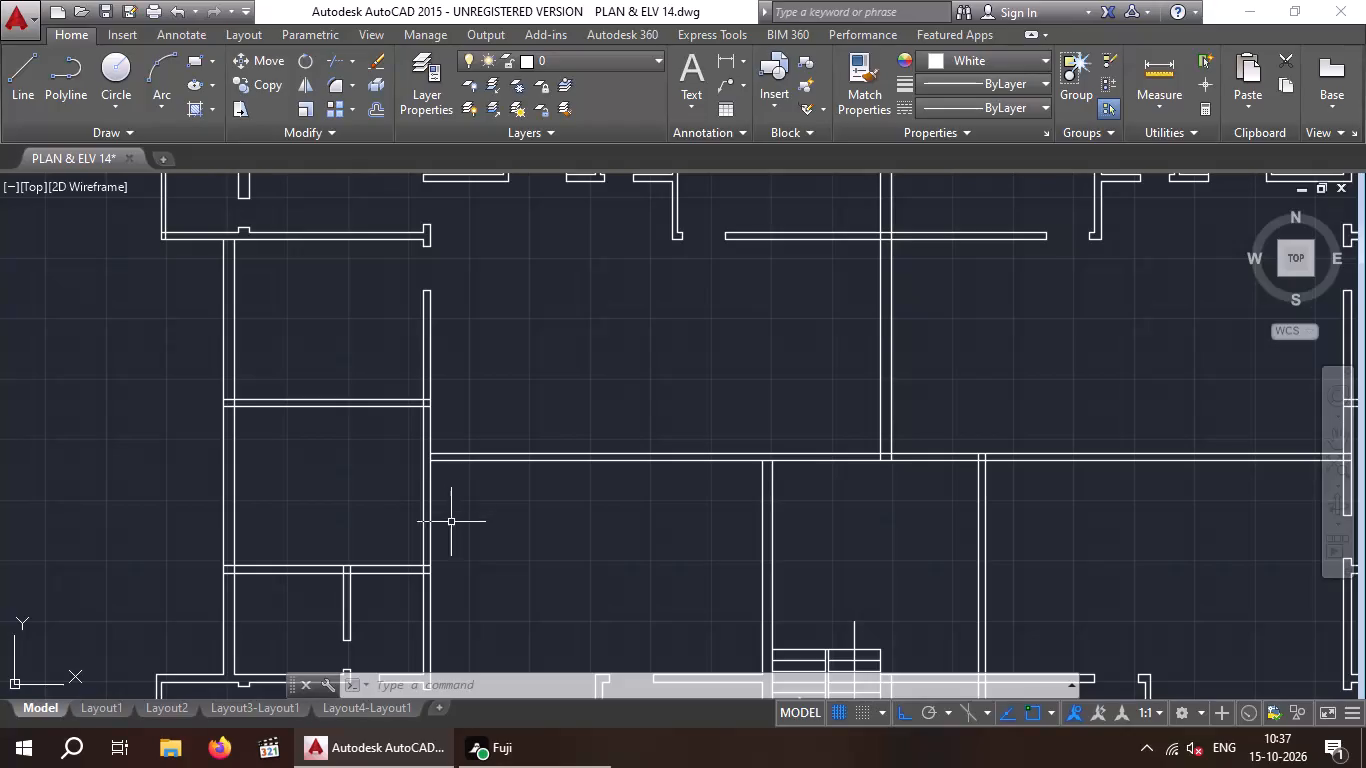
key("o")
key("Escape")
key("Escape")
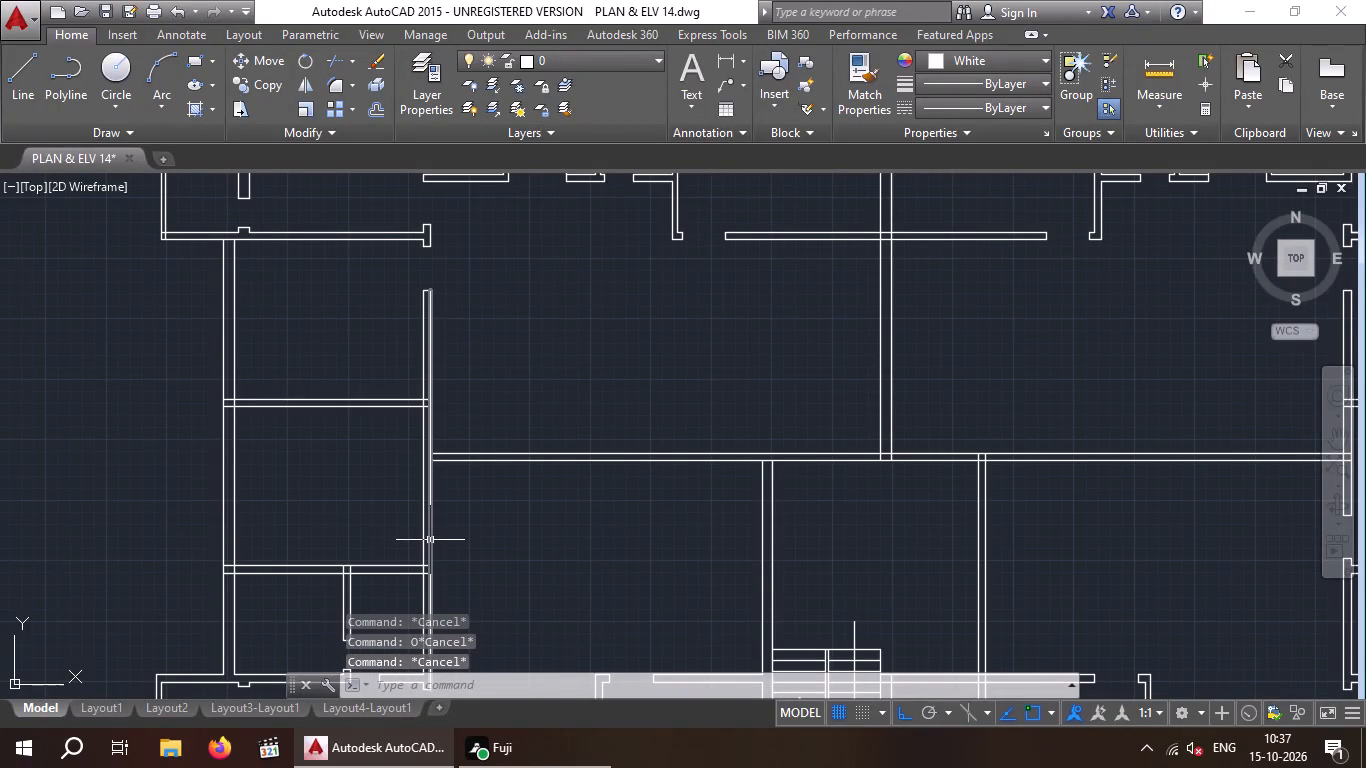
Offset the upper line of the horizontal wall above the short left-side partition upward by 6".
key("o")
key("Return")
key("6")
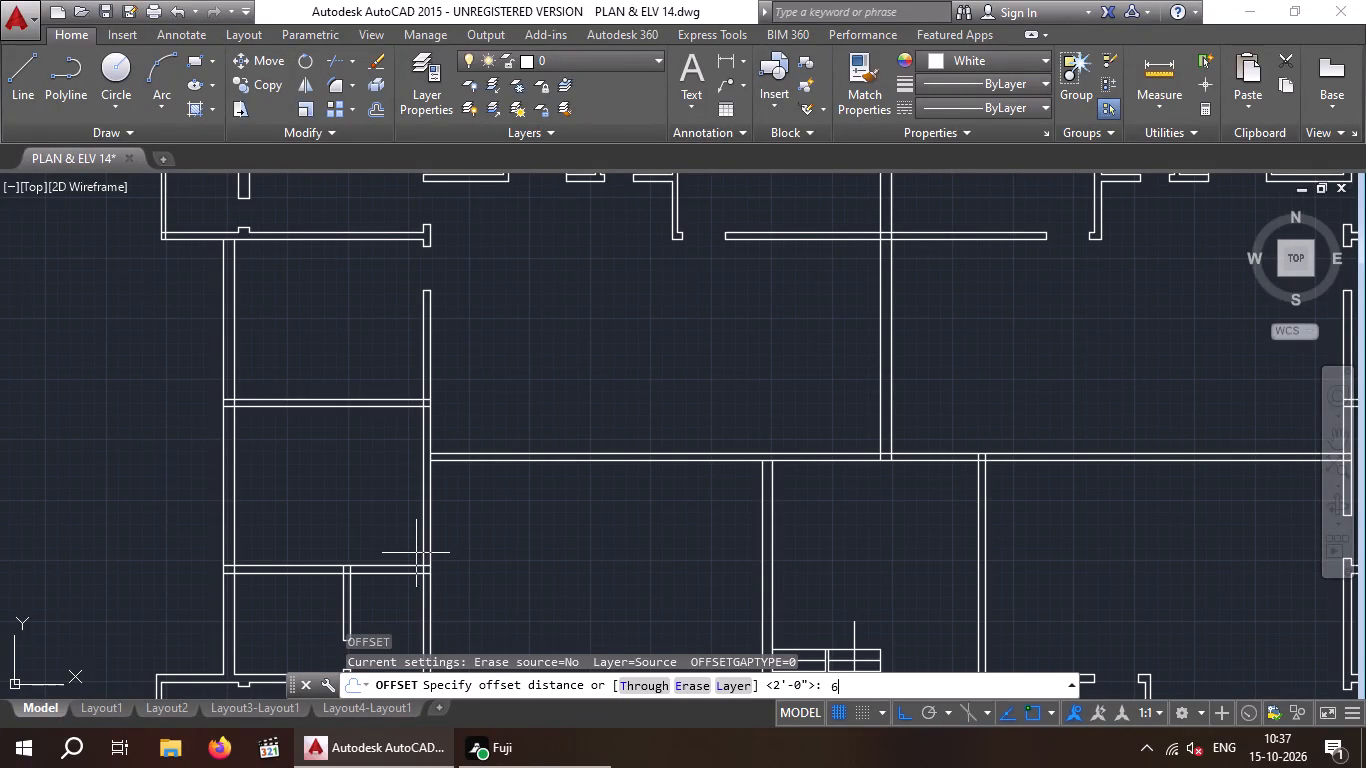
key("shift+quotedbl")
key("Return")
left_click_drag(408, 565, 405, 552)
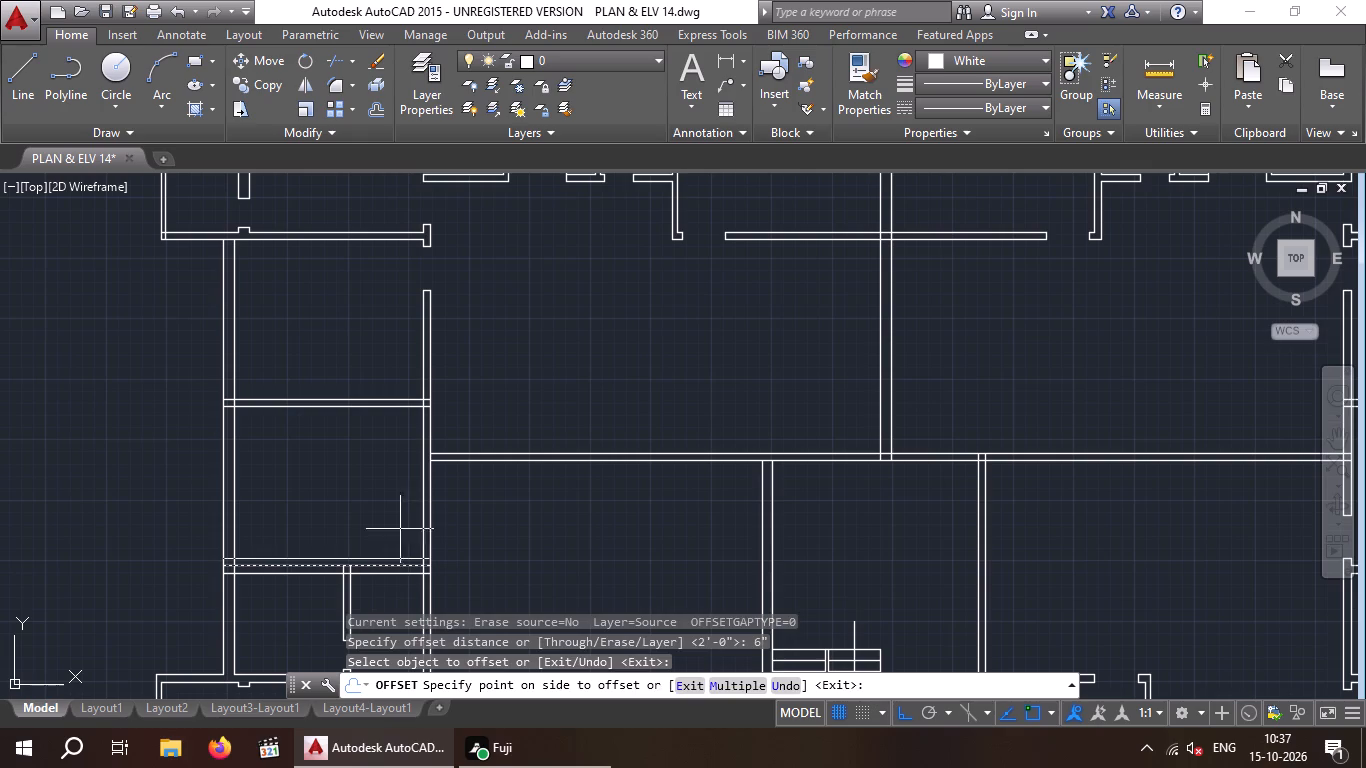
left_click(400, 523)
key("Escape")
key("Escape")
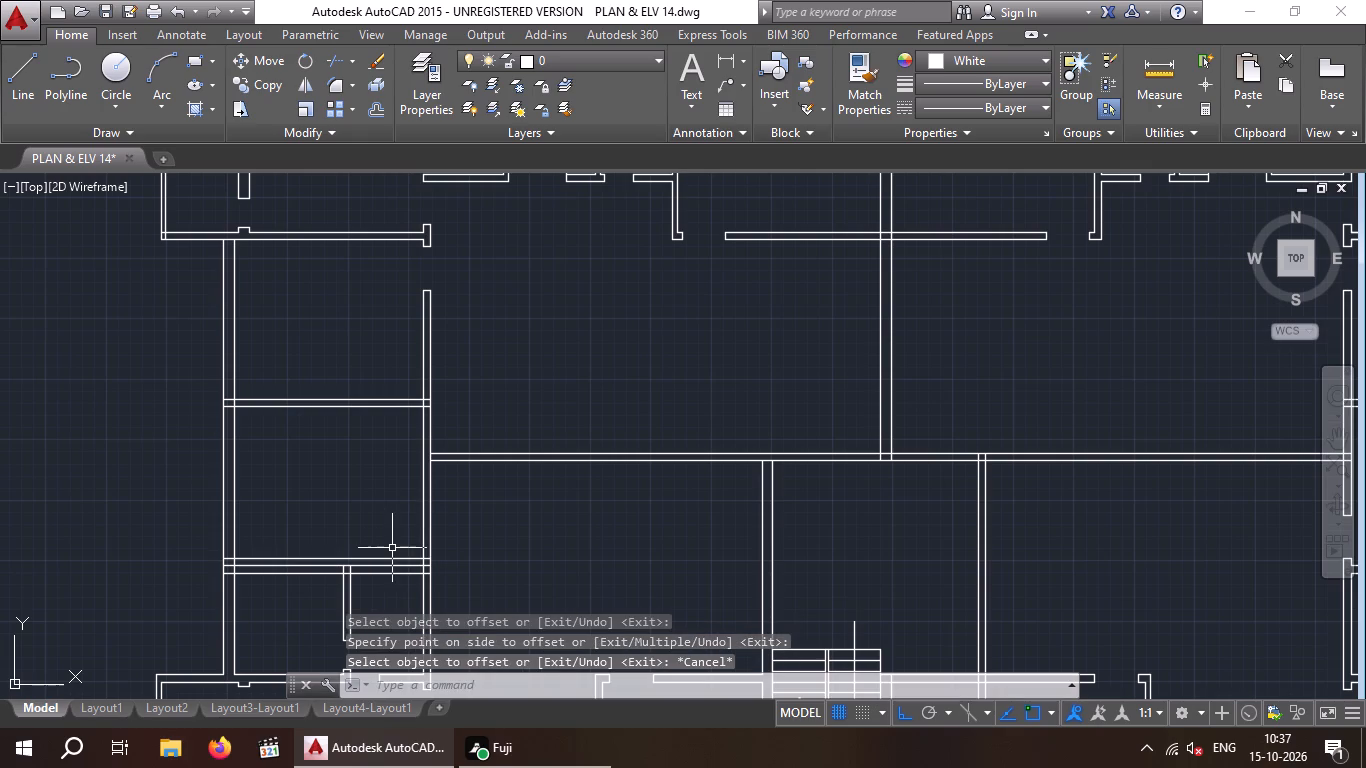
Offset the new line above that wall upward by 3' to mark the far side of a door opening.
key("o")
key("Return")
key("3")
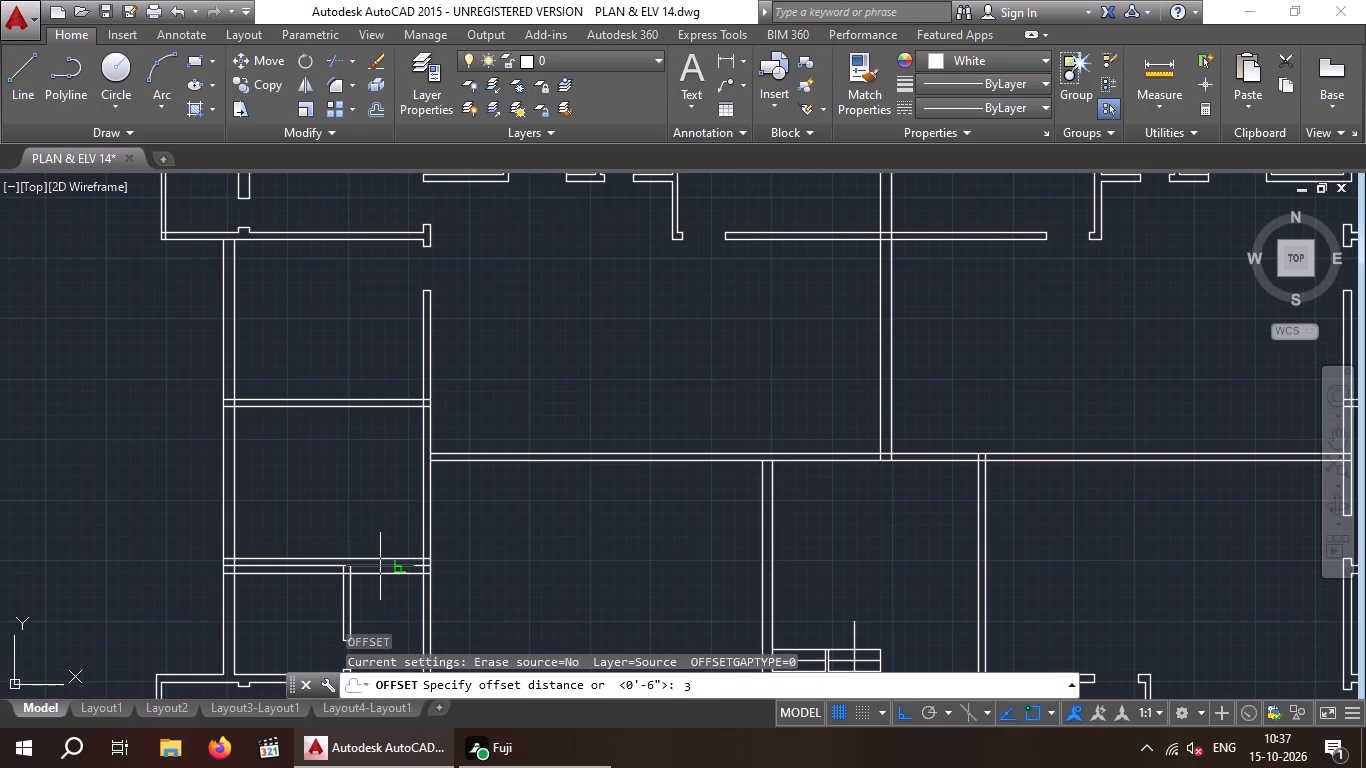
key("apostrophe")
key("Return")
scroll(378, 559, "up", 1)
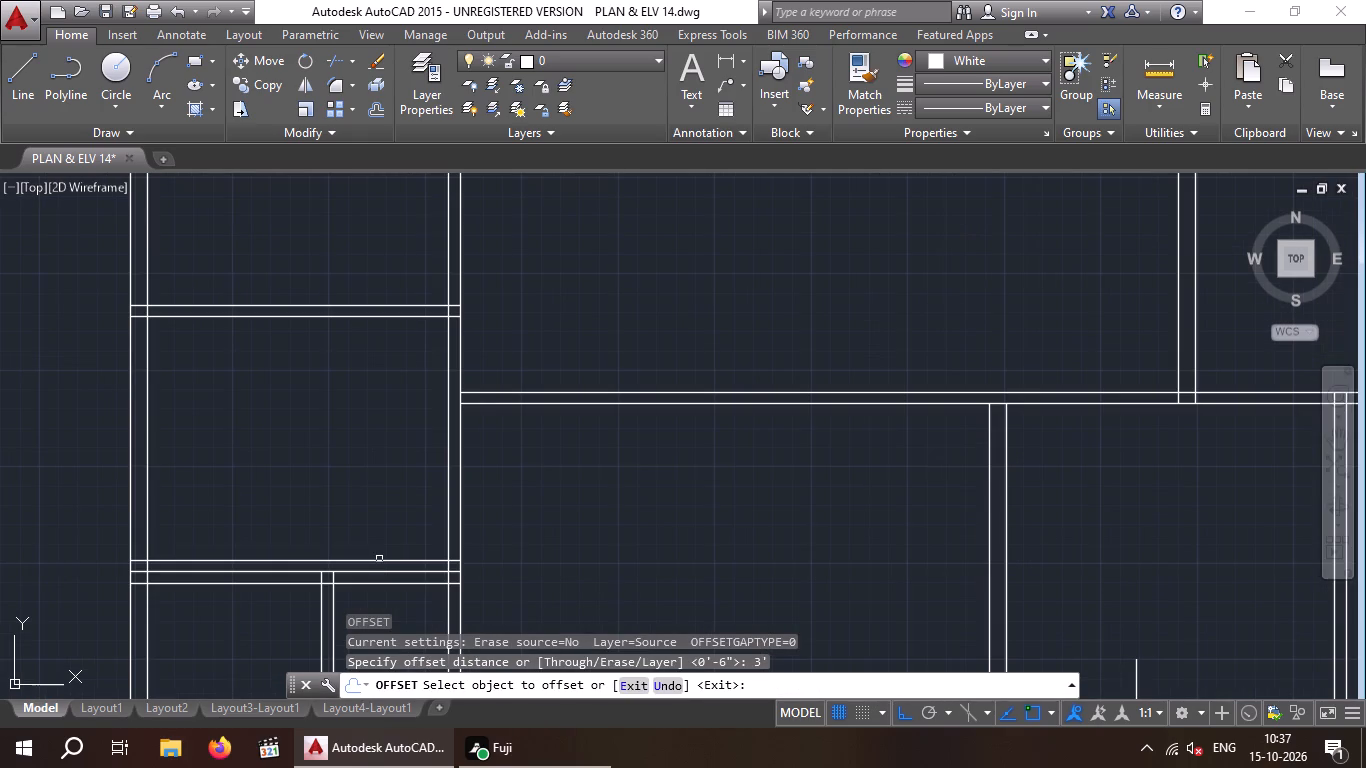
left_click_drag(380, 562, 380, 542)
left_click(380, 506)
key("Escape")
key("Escape")
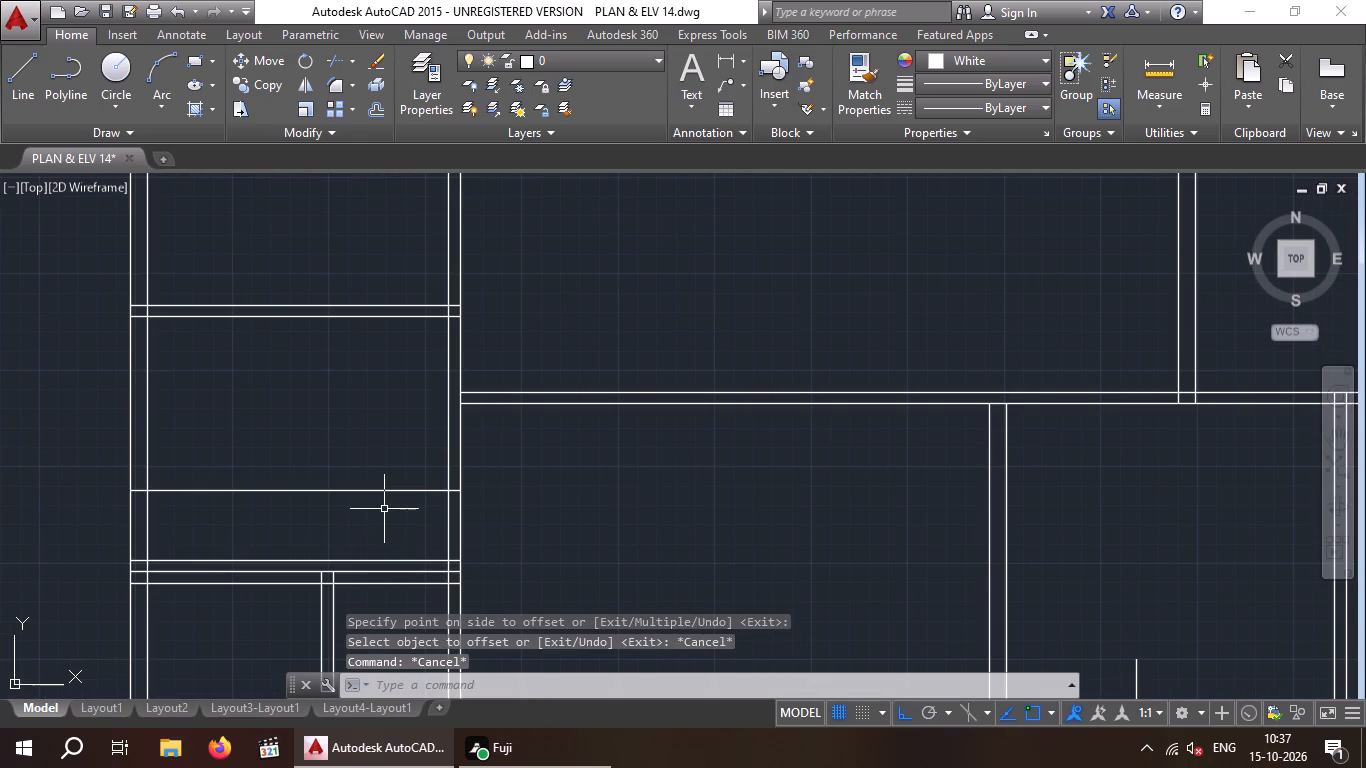
Trim the offset and wall lines inside the room's left wall, and open its inner face where the horizontal wall joins.
type("TR")
key("space")
key("space")
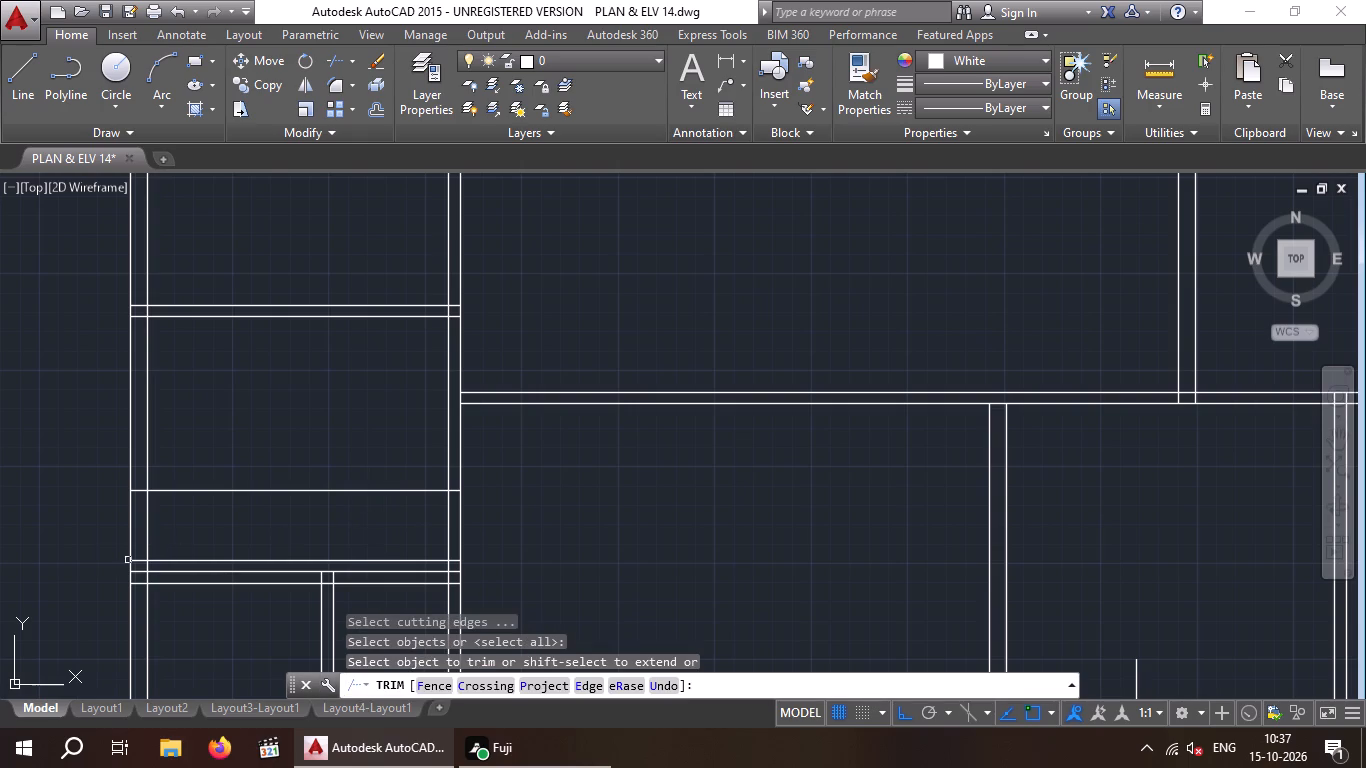
scroll(124, 559, "up", 3)
left_click(180, 578)
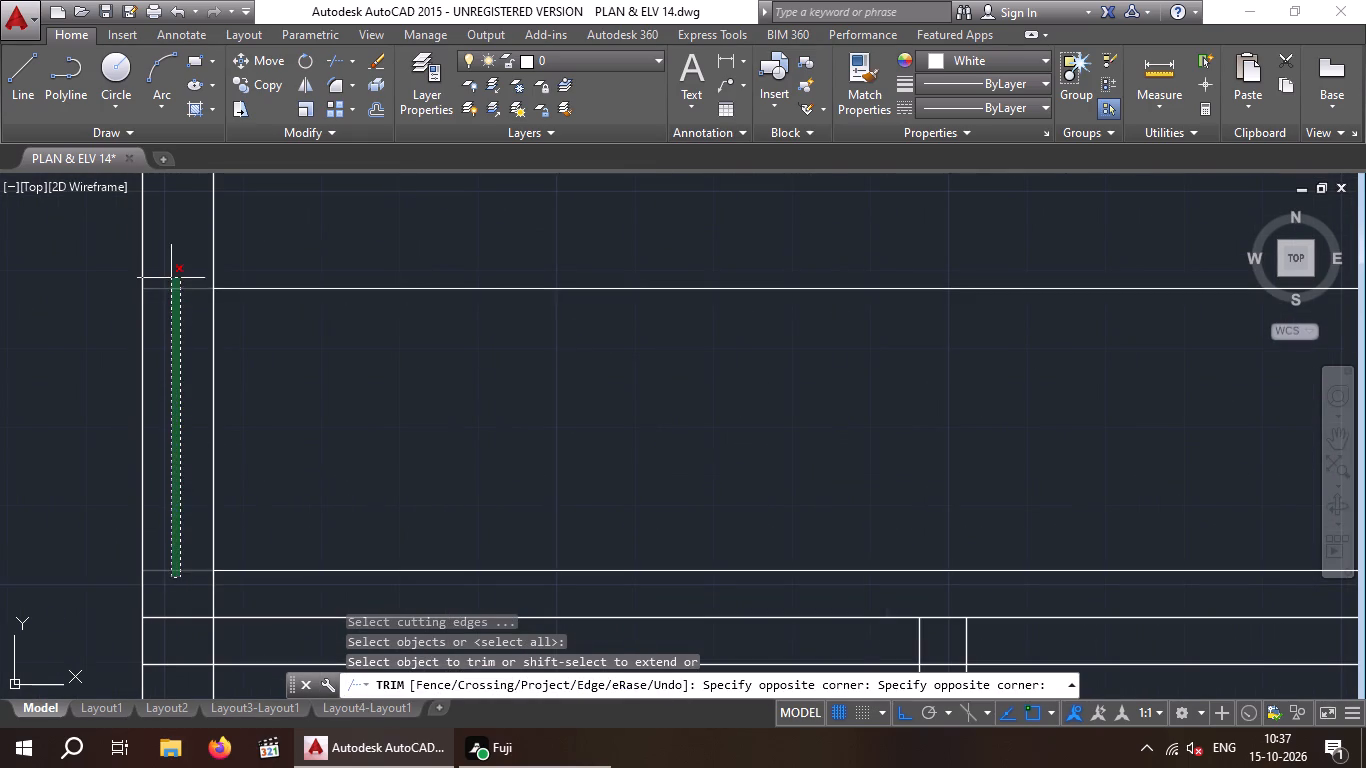
left_click(171, 278)
scroll(171, 278, "down", 2)
scroll(173, 447, "up", 2)
left_click_drag(188, 445, 178, 427)
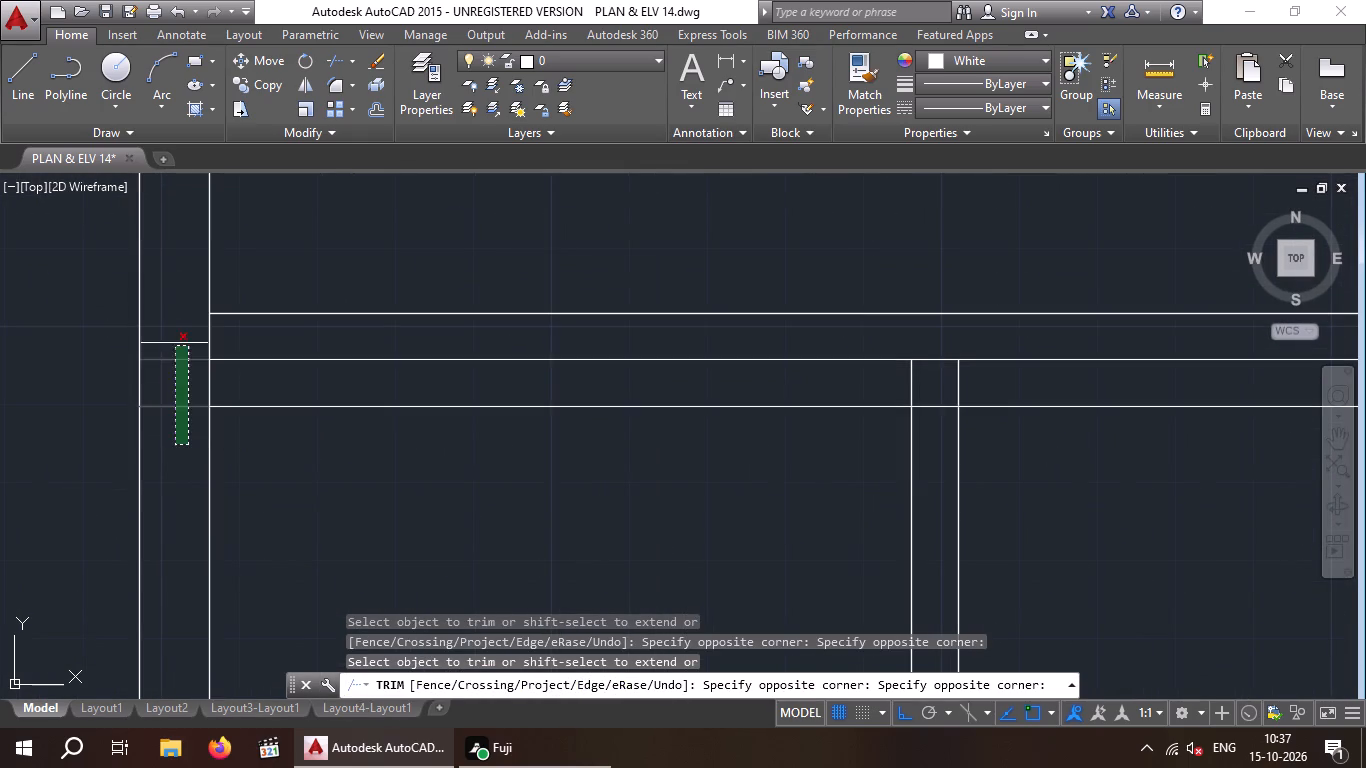
left_click(176, 333)
left_click_drag(232, 383, 193, 376)
scroll(230, 381, "up", 1)
left_click(177, 376)
Trim the two offset lines across the room, leaving only the jamb lines within the right-hand wall.
scroll(179, 381, "down", 2)
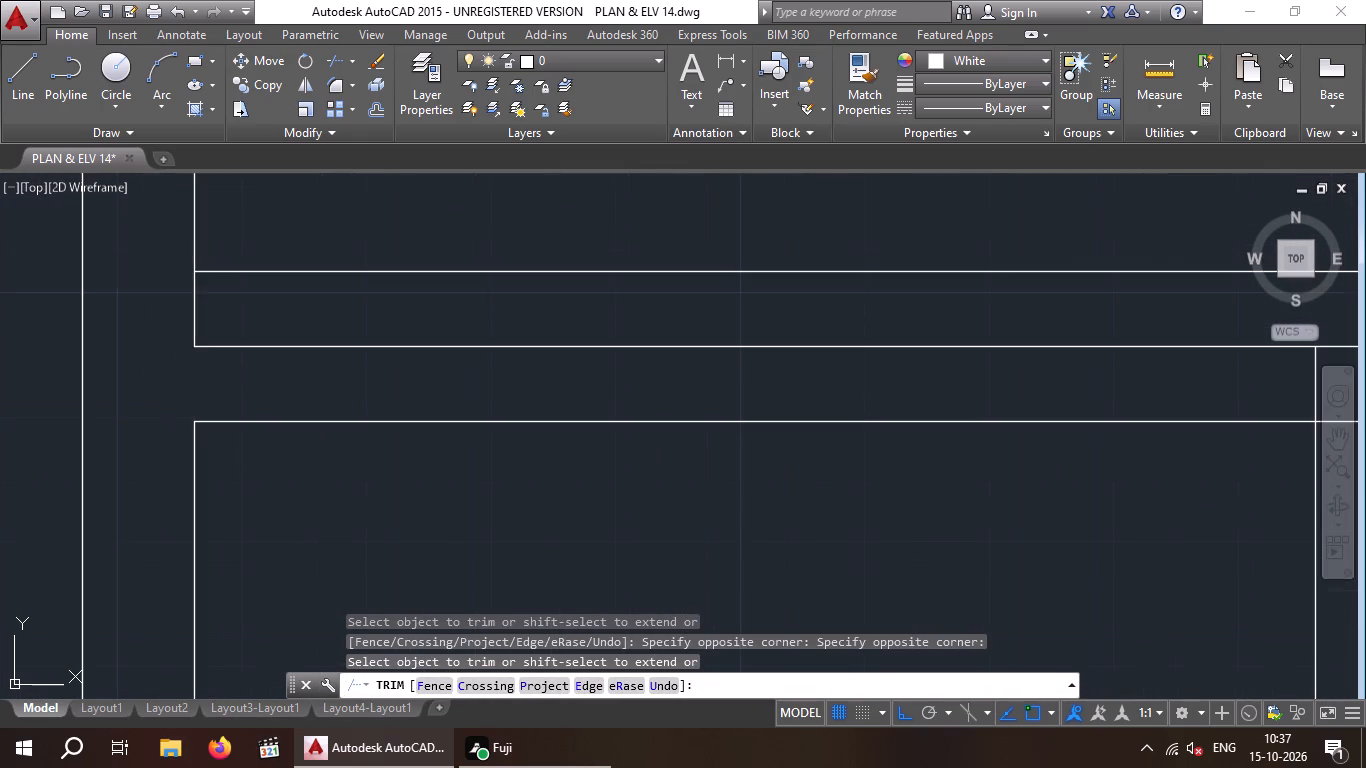
scroll(179, 381, "down", 1)
left_click_drag(297, 359, 286, 356)
left_click(245, 233)
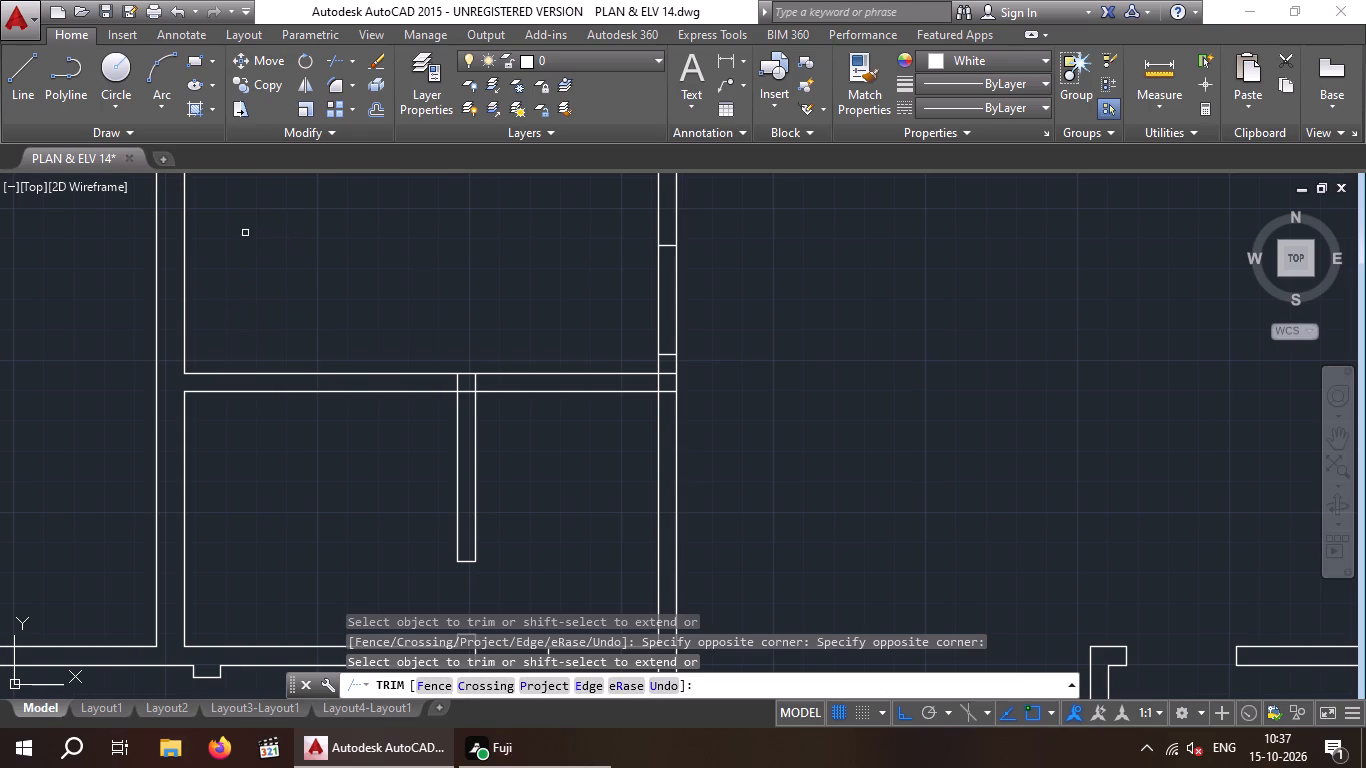
Trim the T-junction where the short vertical partition meets the underside of the horizontal wall.
scroll(475, 391, "up", 2)
left_click_drag(502, 368, 398, 361)
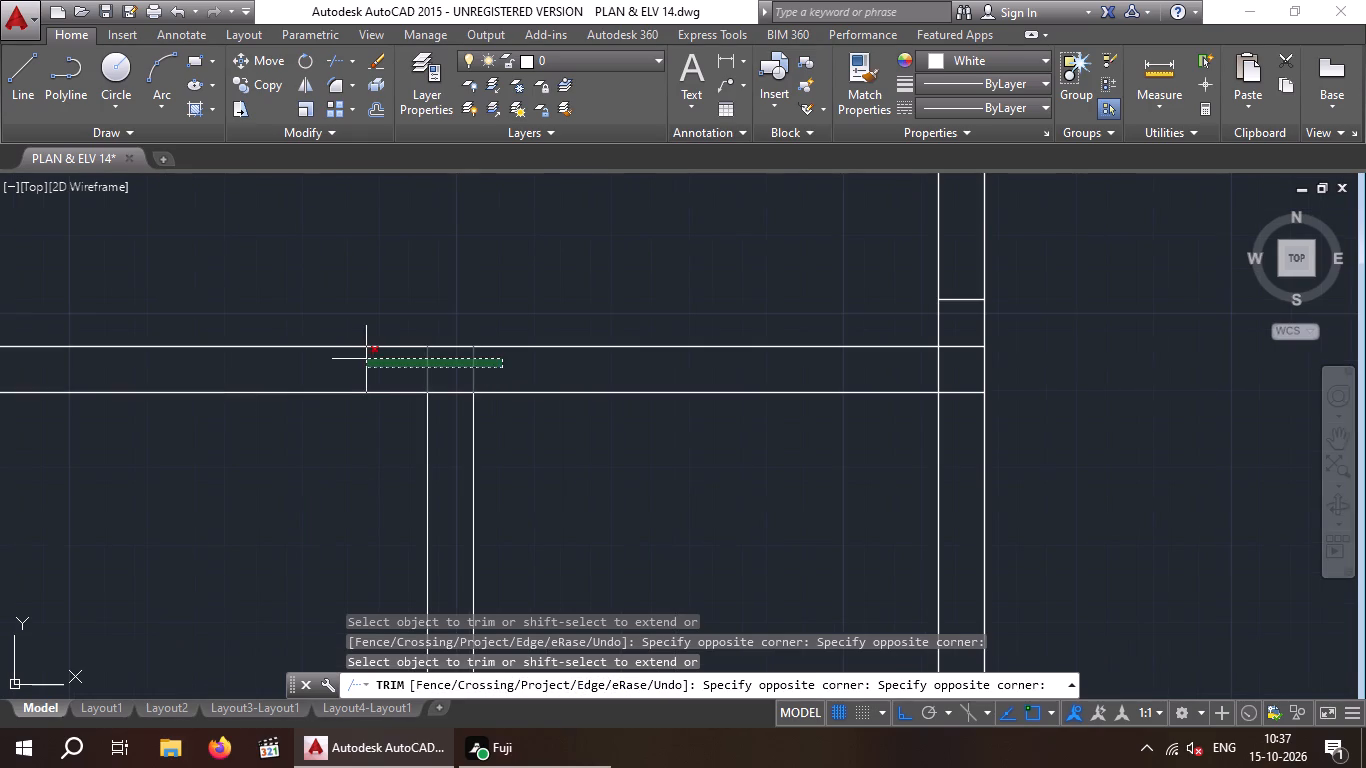
left_click(366, 359)
left_click_drag(440, 368, 442, 420)
left_click(442, 420)
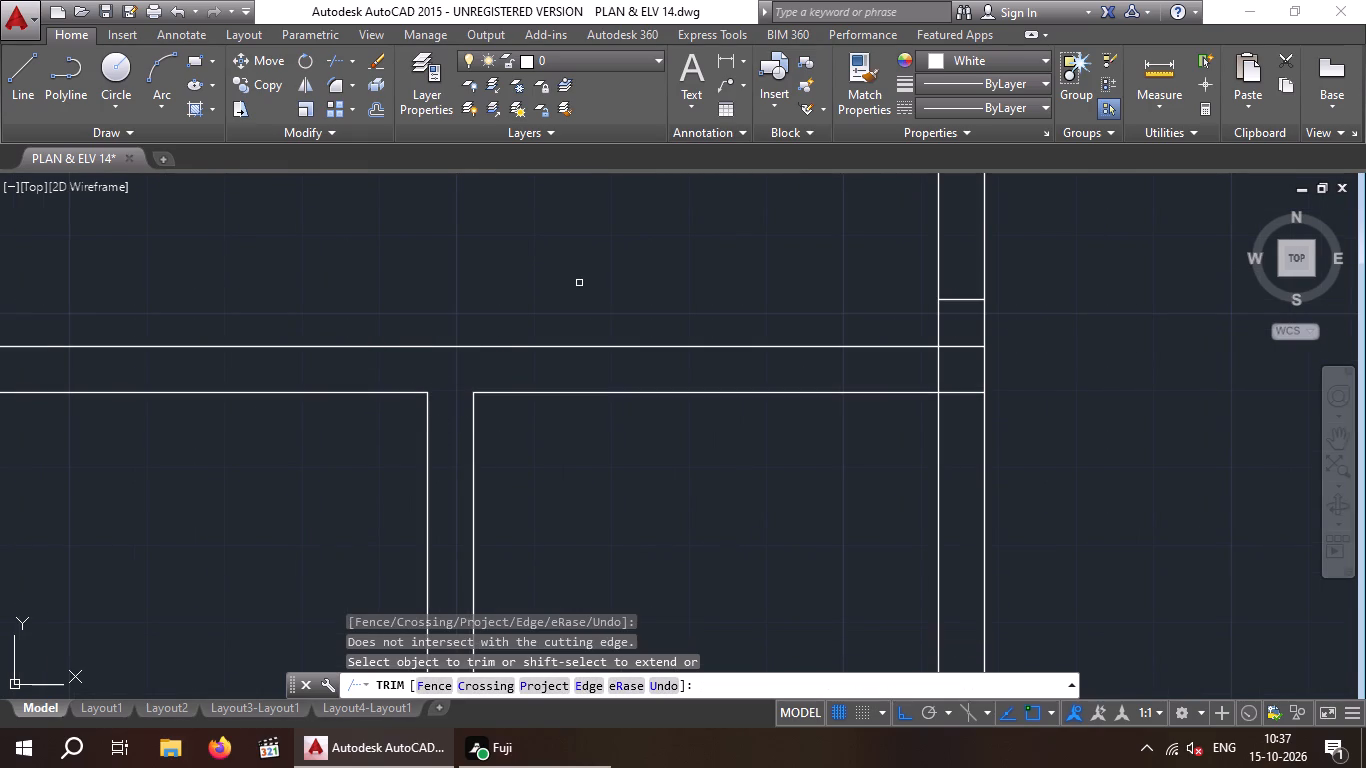
Trim both faces of the room's right-hand wall between the jamb lines to cut the 3' door opening.
scroll(579, 283, "down", 1)
middle_click_drag(579, 283, 502, 435)
left_click_drag(828, 339, 723, 364)
left_click(677, 373)
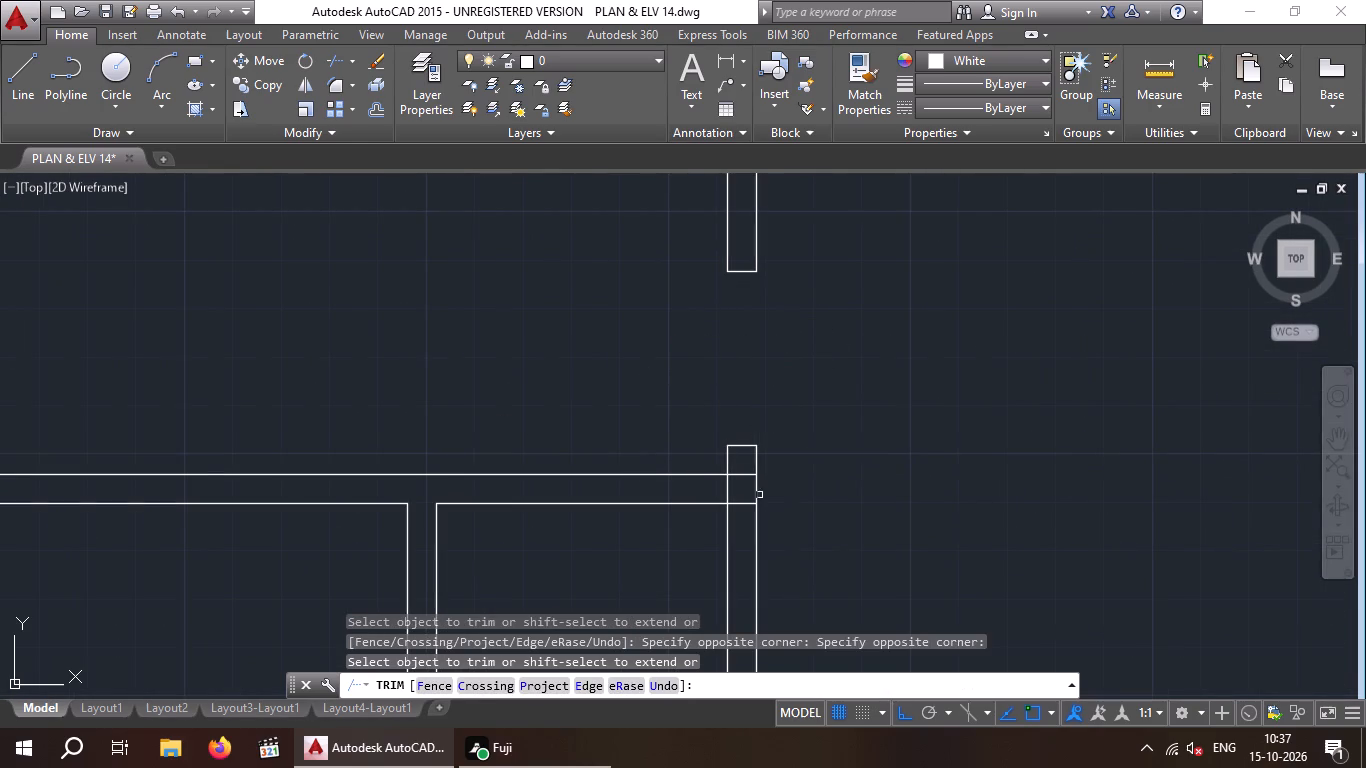
Trim the overlapping lines where the horizontal wall meets the right-hand wall below the door opening.
scroll(745, 515, "up", 2)
left_click_drag(745, 515, 736, 493)
left_click(736, 408)
left_click_drag(729, 436, 687, 453)
left_click(665, 459)
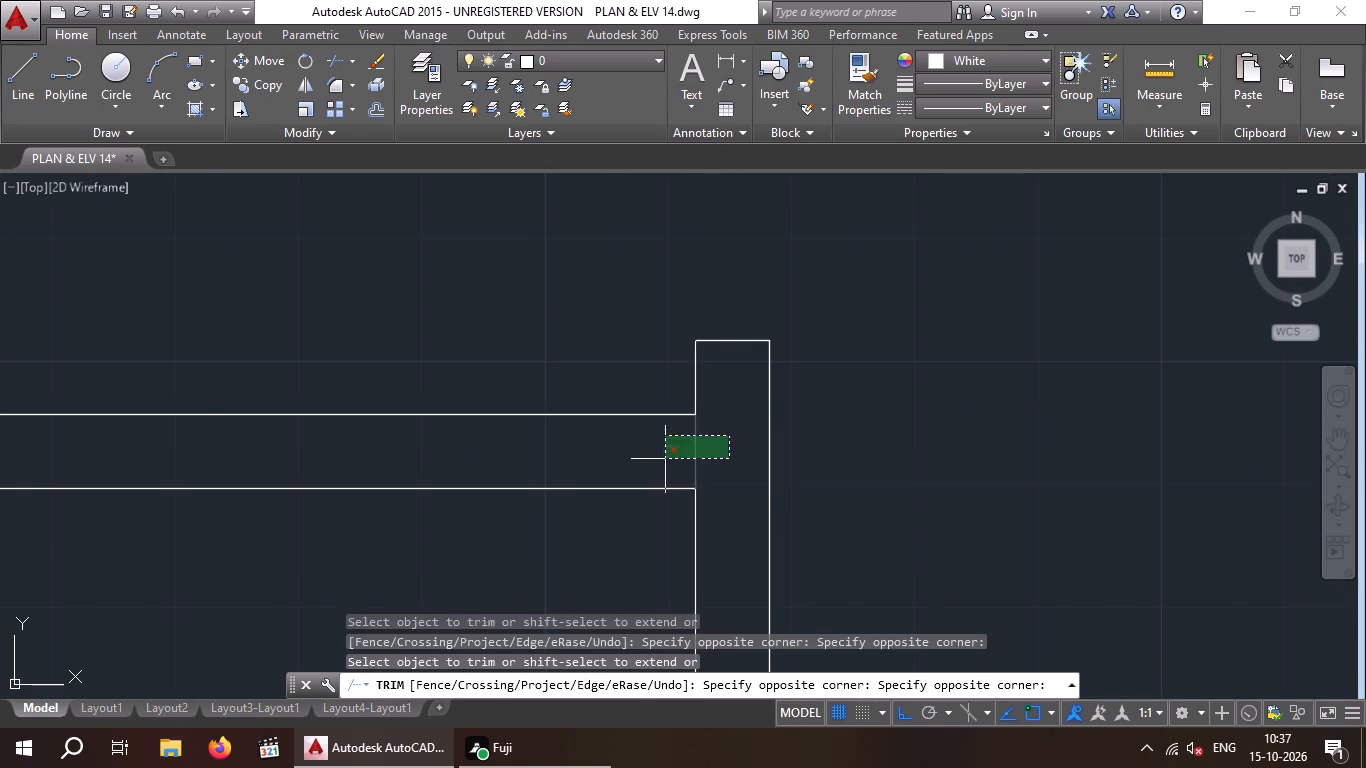
Save the PLAN & ELV 14 drawing.
scroll(667, 455, "down", 3)
scroll(821, 404, "down", 2)
middle_click_drag(815, 404, 666, 338)
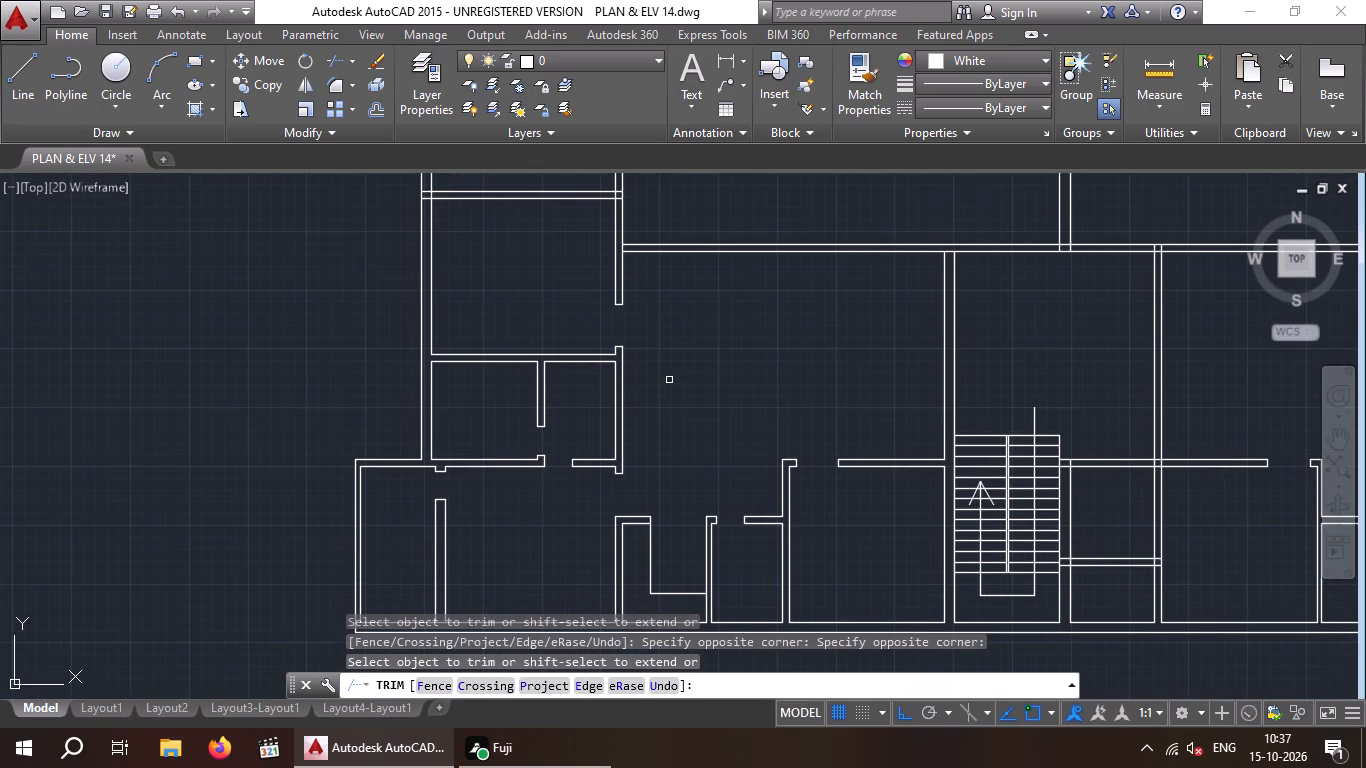
key("ctrl+s")
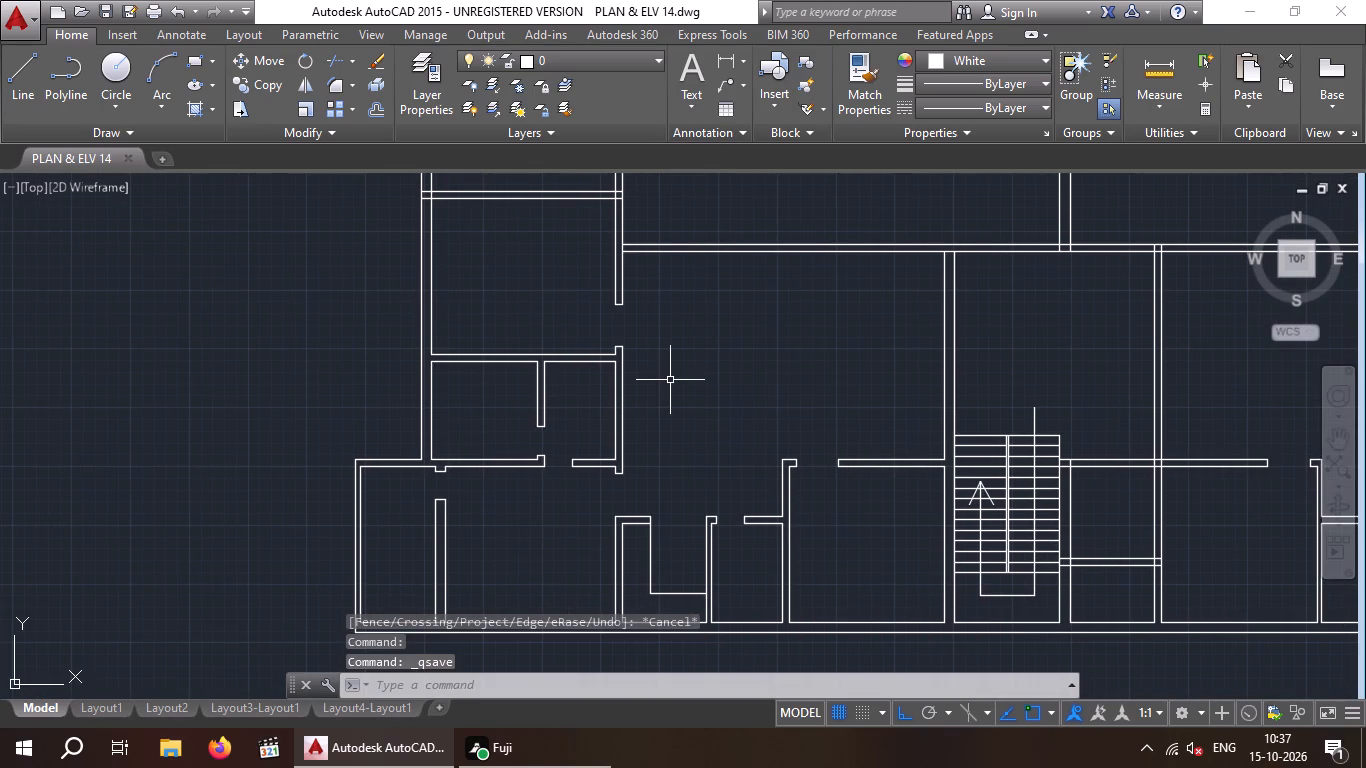
key("ctrl+s")
scroll(670, 380, "down", 2)
middle_click_drag(665, 379, 384, 416)
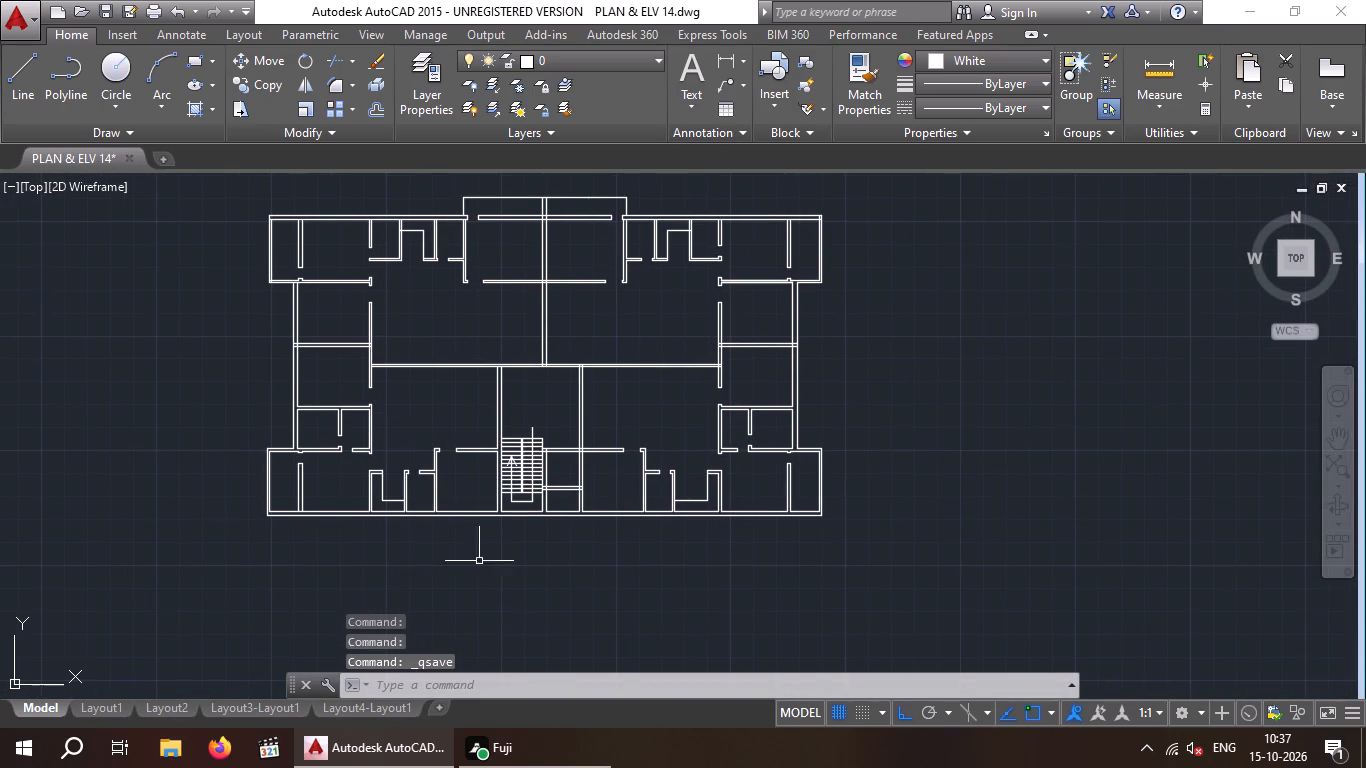
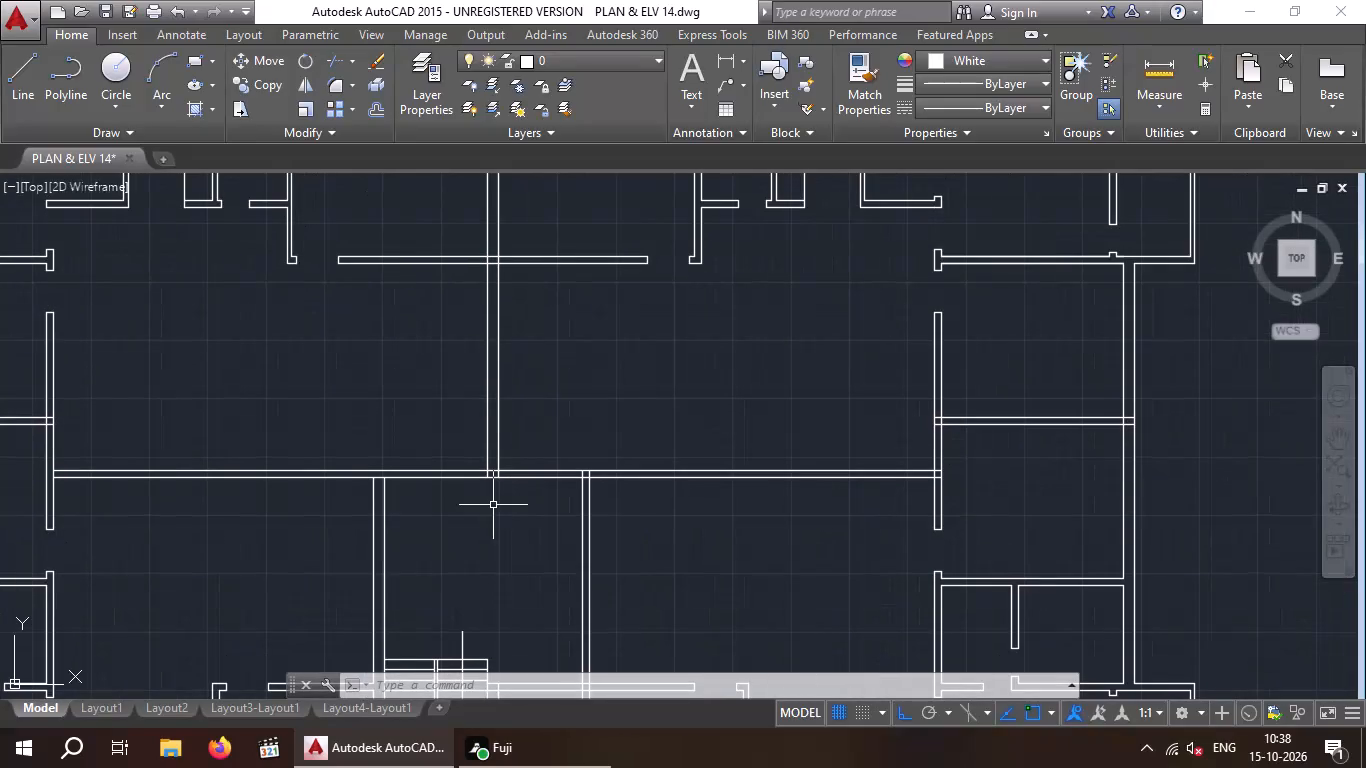
Offset both faces of the central vertical wall 6" outward, one to each side.
key("Escape")
key("Escape")
key("o")
key("Return")
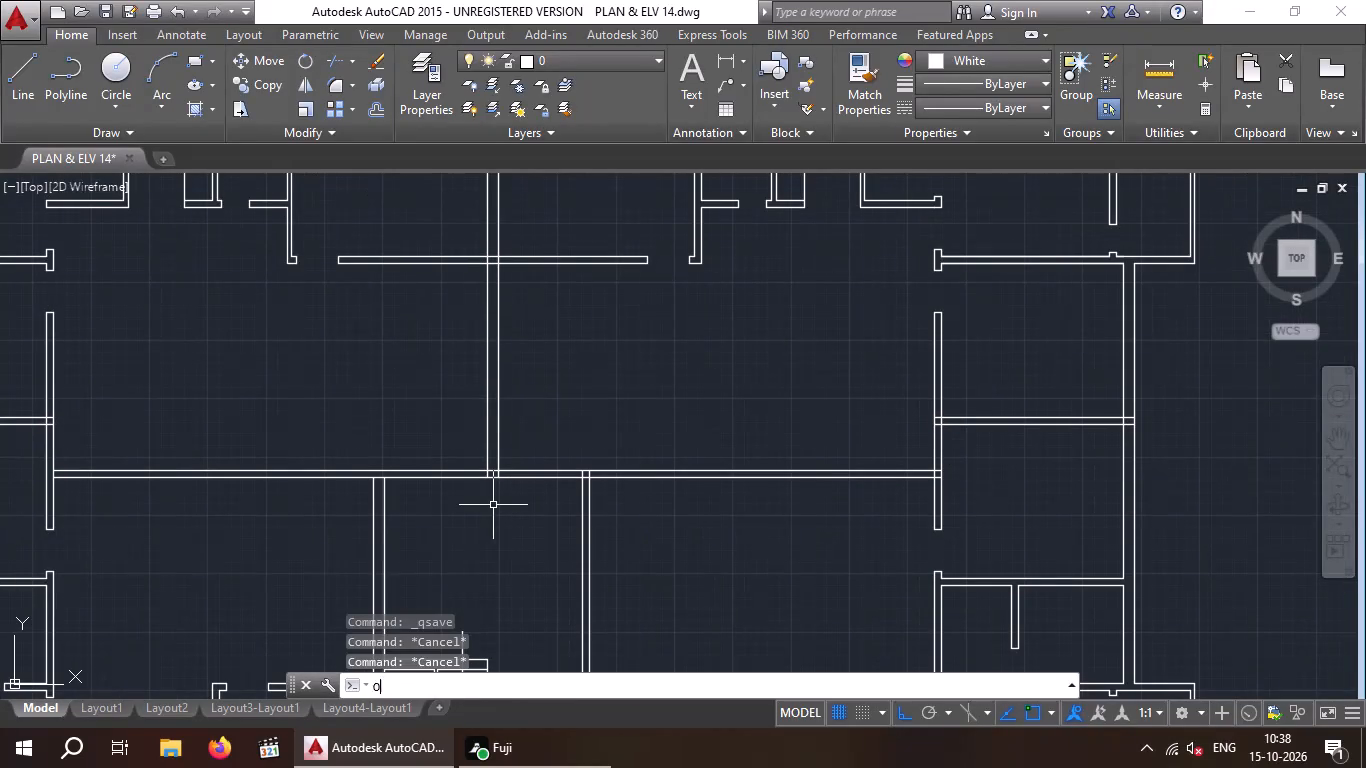
key("6")
key("shift+quotedbl")
key("Return")
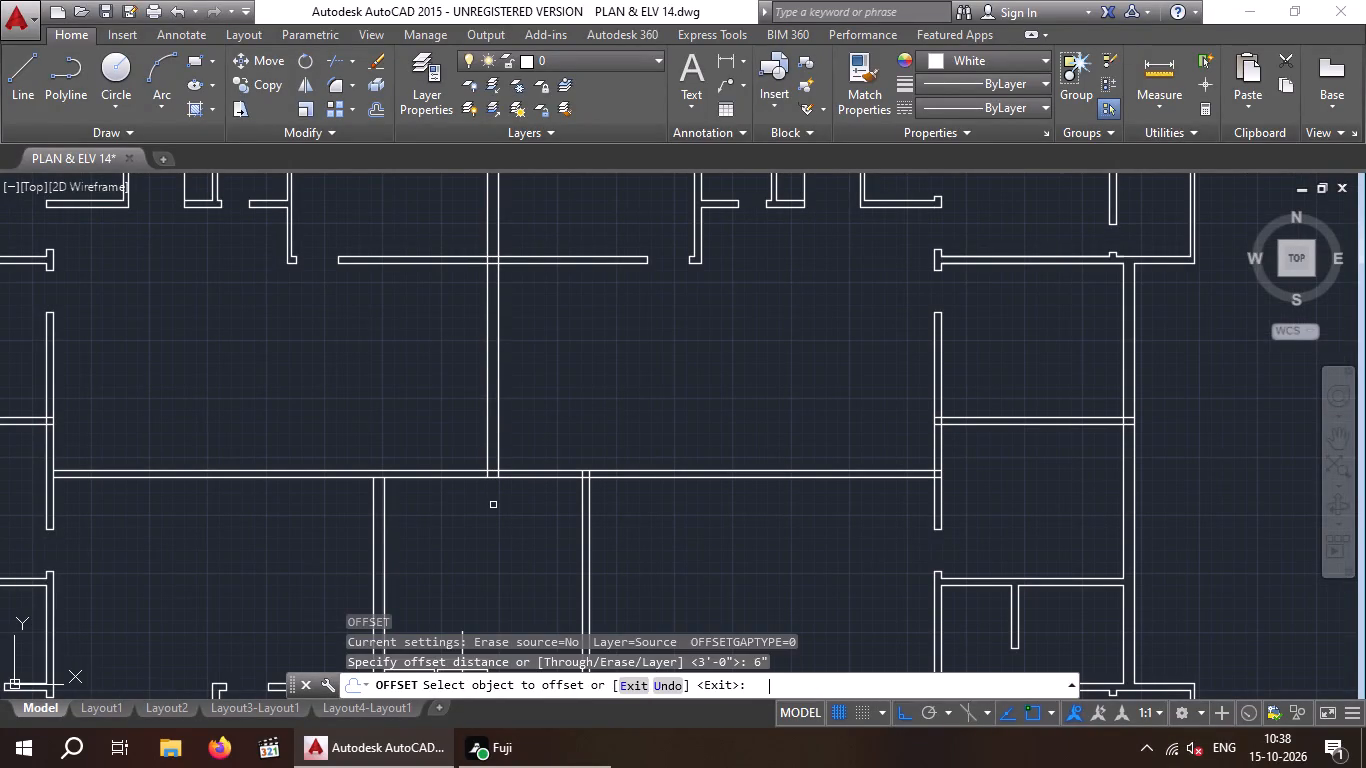
left_click(498, 458)
left_click(565, 431)
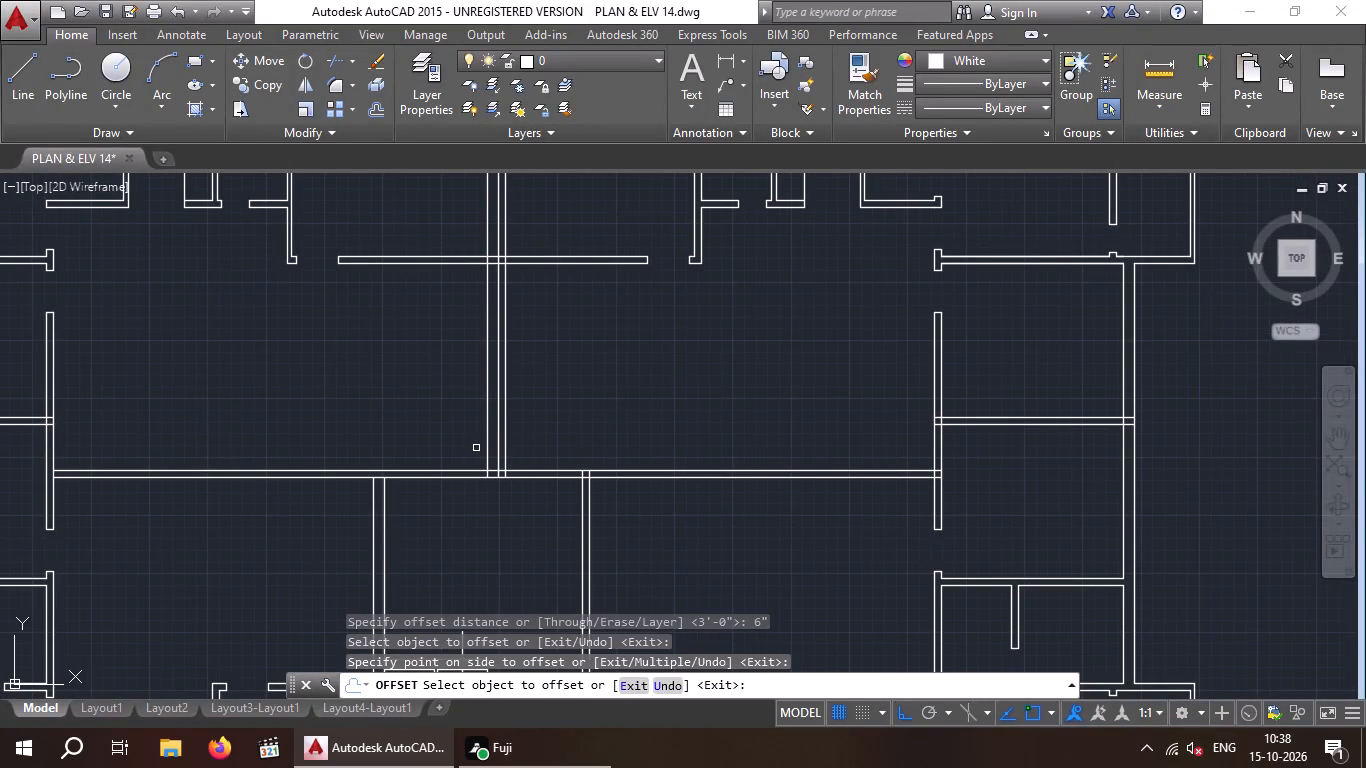
left_click_drag(486, 444, 460, 448)
left_click(444, 450)
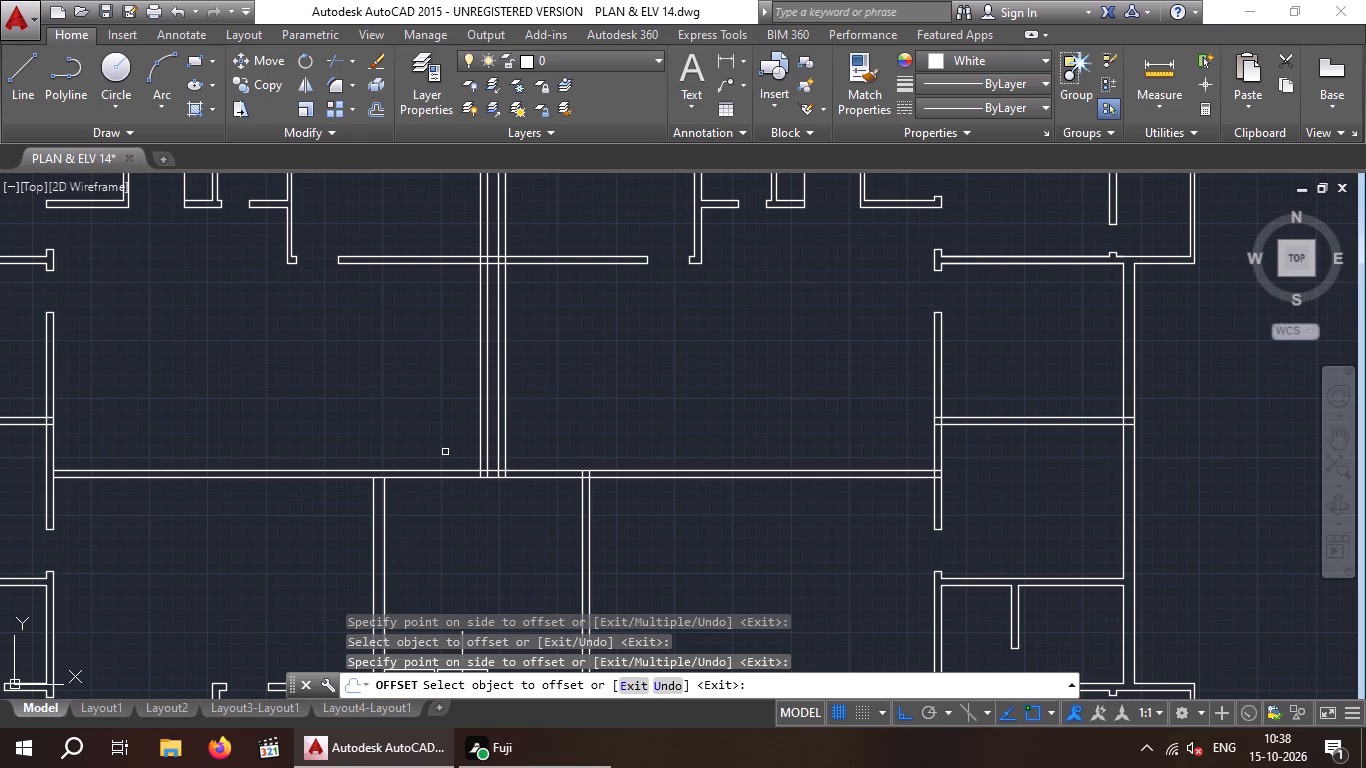
Trim the two offset lines above the horizontal wall, leaving short jamb lines within the wall thickness beside the central wall.
key("Escape")
key("Escape")
type("TR")
key("space")
key("space")
scroll(465, 440, "up", 2)
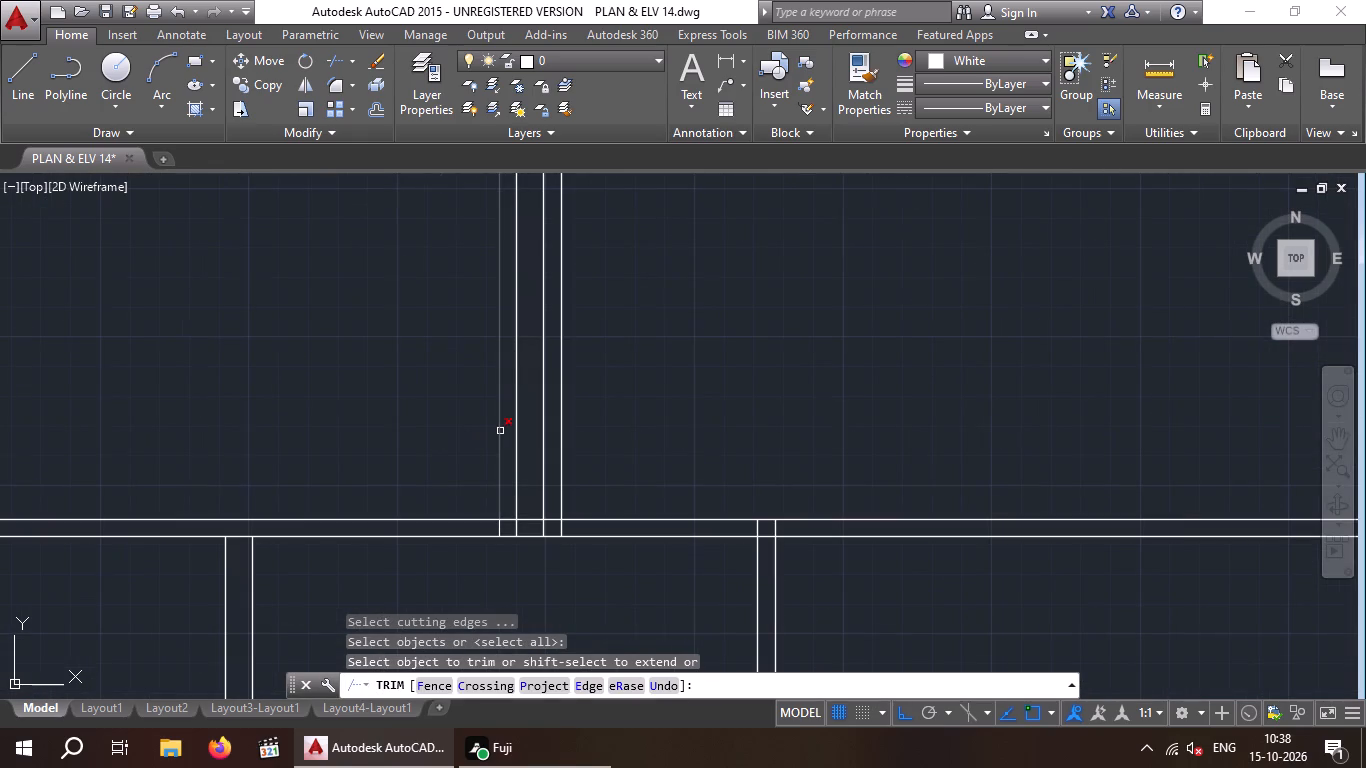
left_click(501, 431)
left_click(563, 446)
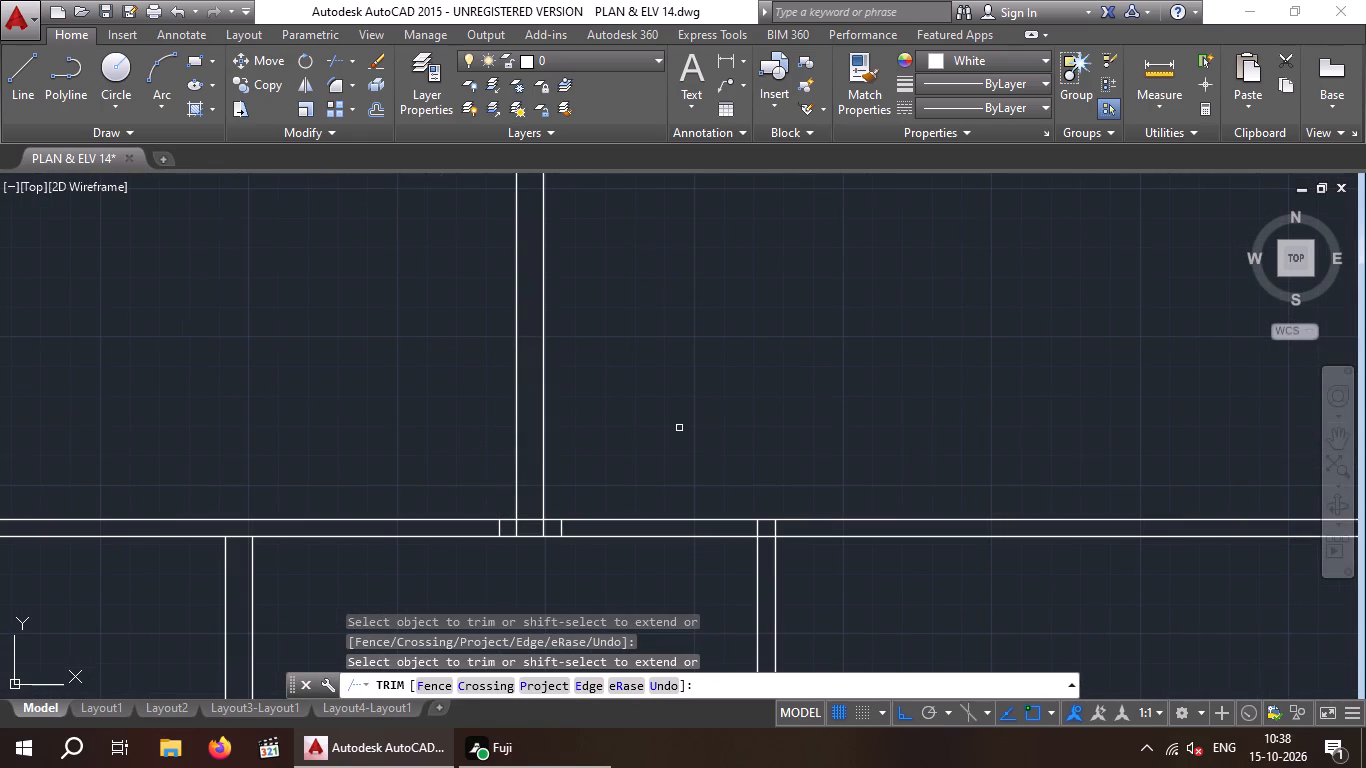
scroll(675, 417, "down", 2)
middle_click_drag(674, 417, 542, 584)
middle_click_drag(537, 517, 543, 469)
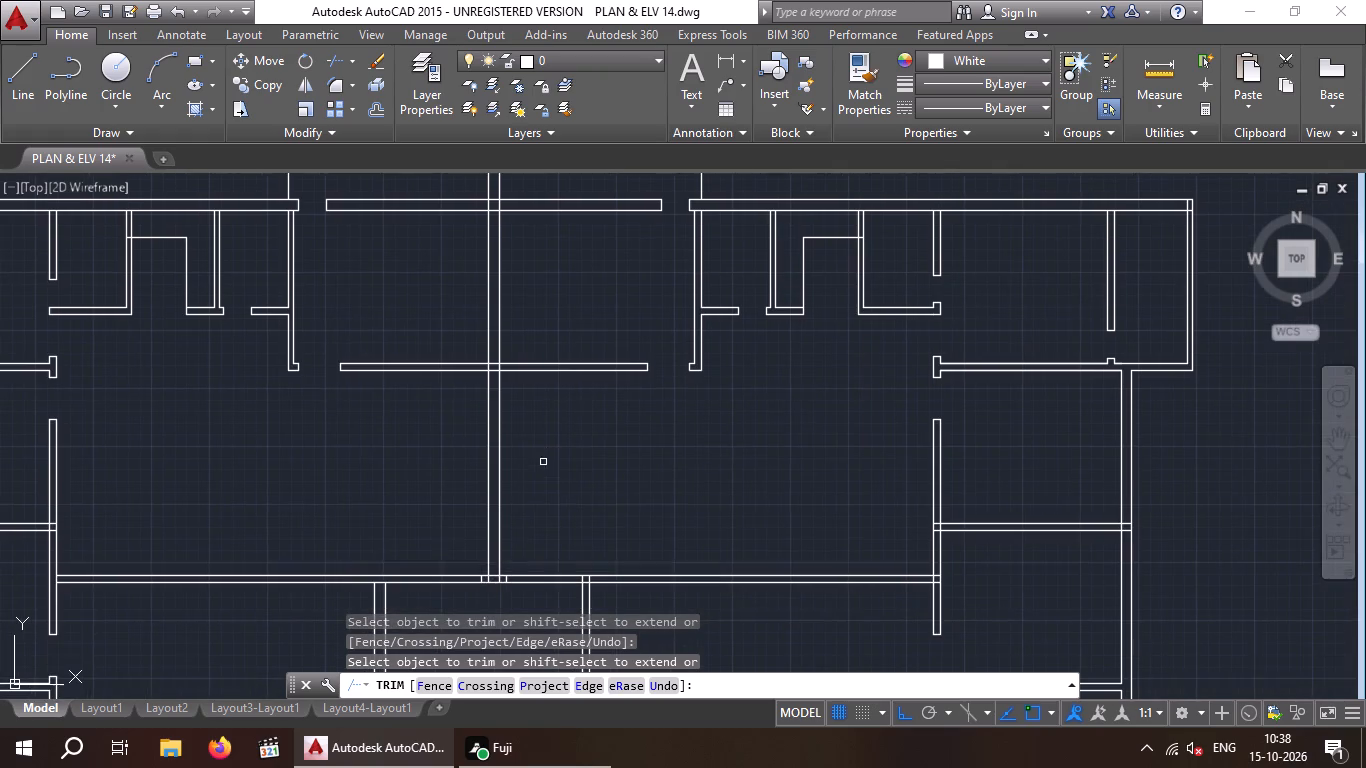
scroll(550, 460, "down", 1)
middle_click_drag(551, 460, 542, 427)
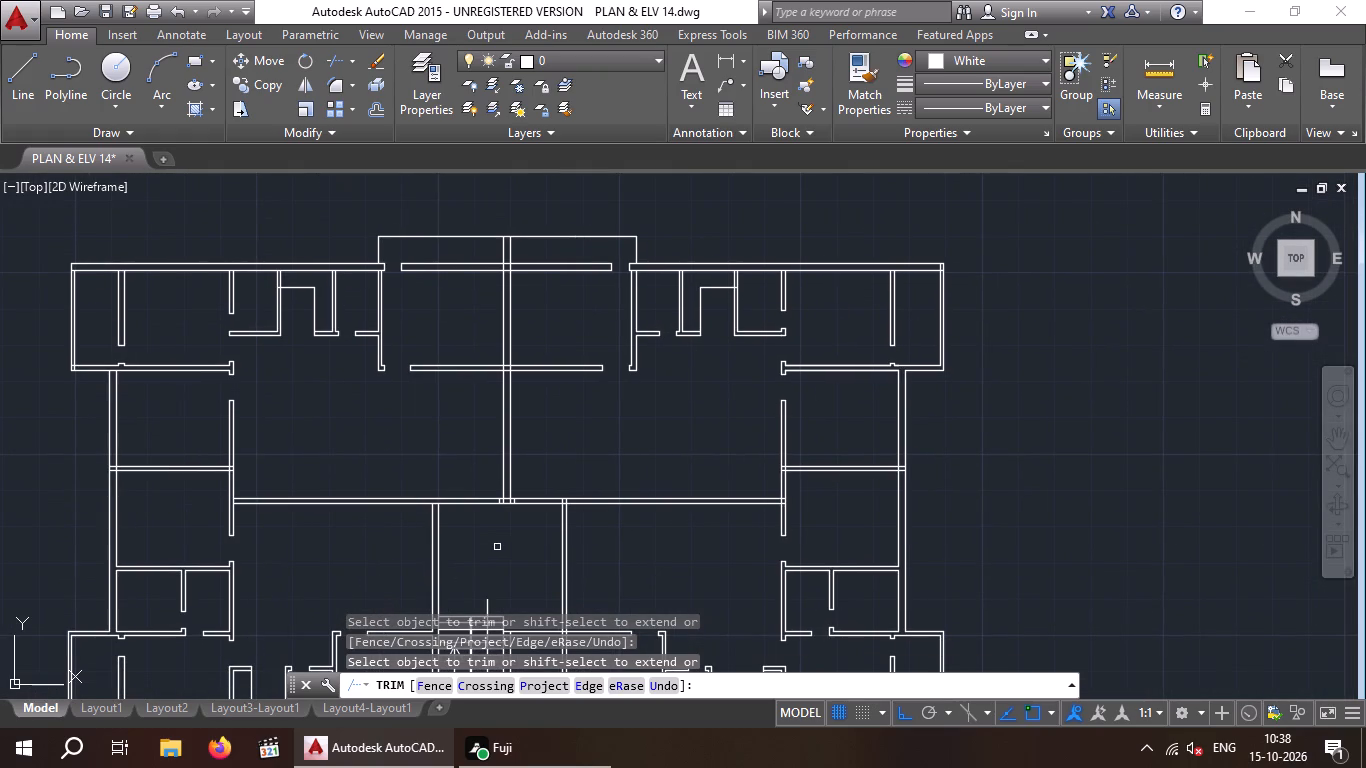
key("Escape")
key("Escape")
Offset the two short jamb lines 3'6" outward along the horizontal wall, one to each side of the central wall.
scroll(519, 526, "up", 3)
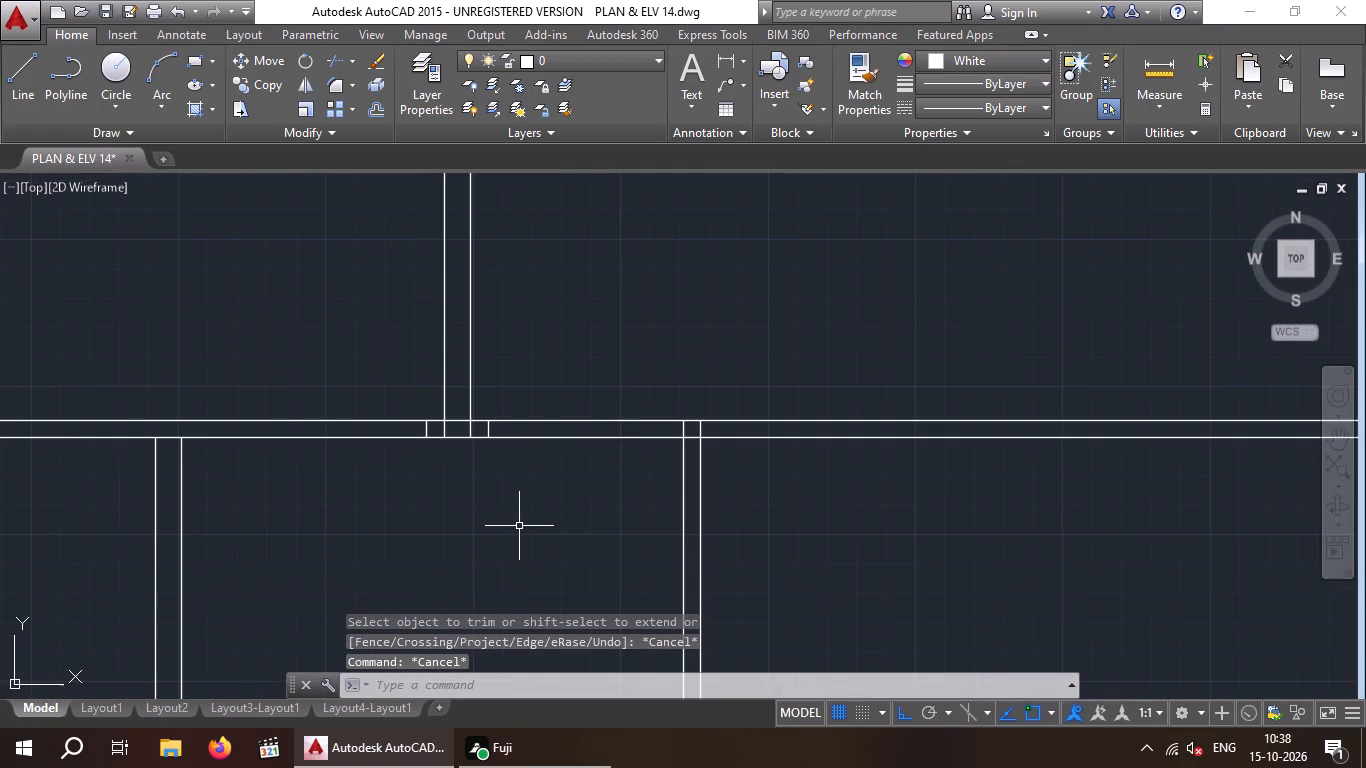
key("o")
key("Return")
type("3'6")
key("shift+quotedbl")
key("Return")
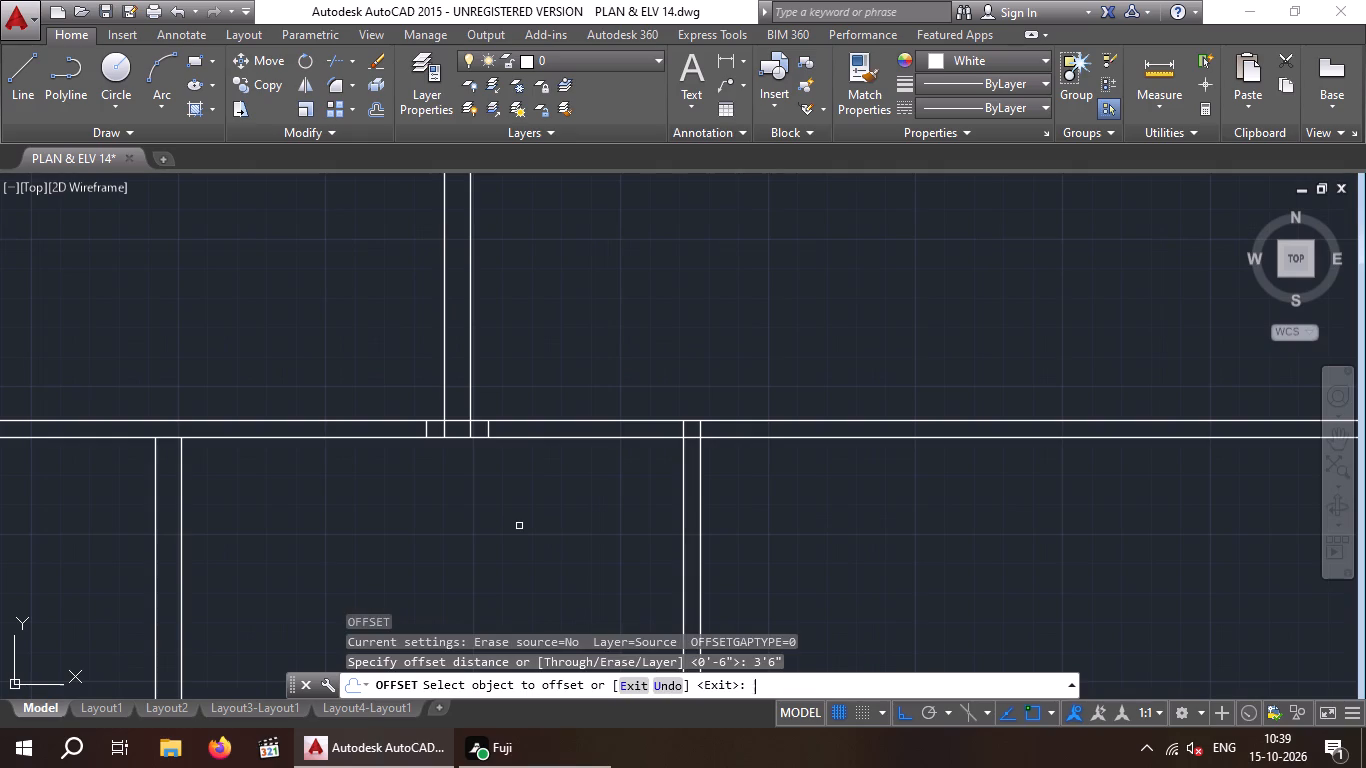
left_click_drag(489, 429, 509, 430)
left_click(629, 451)
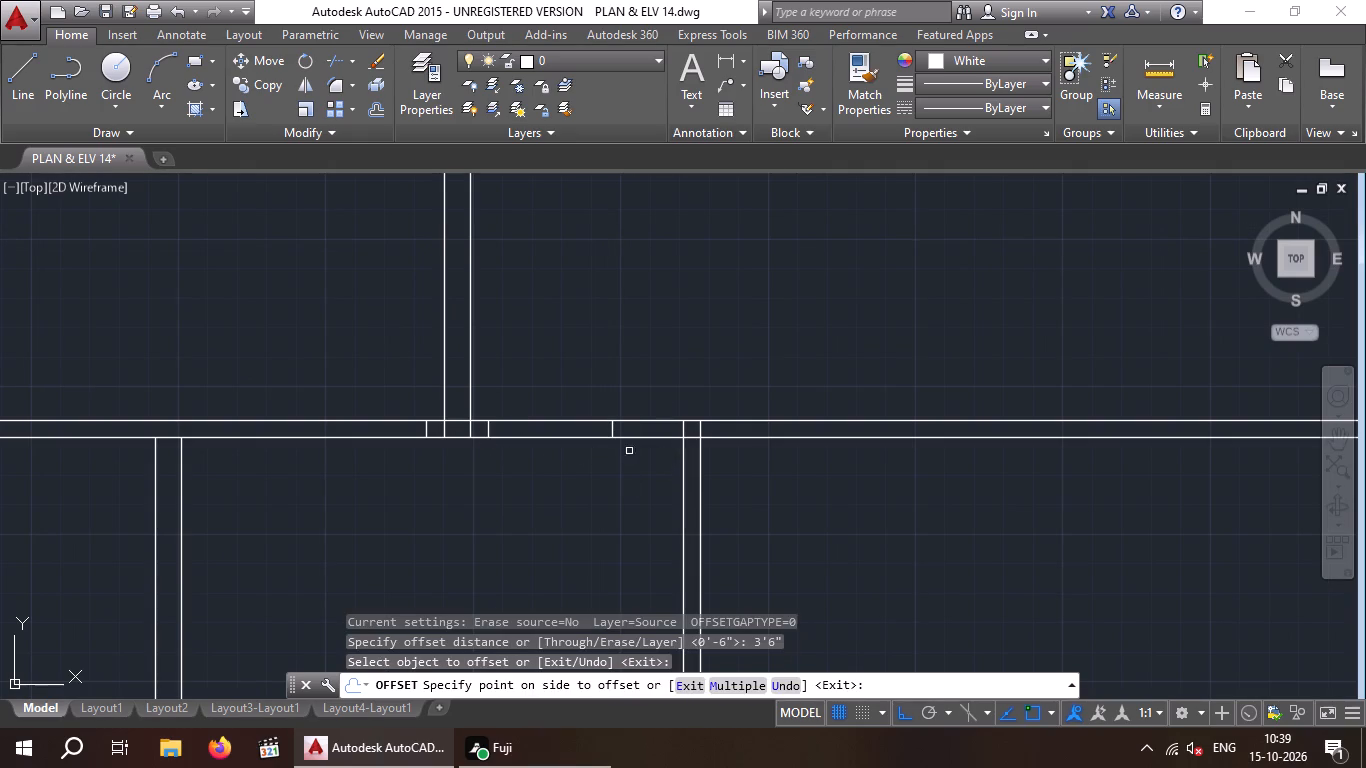
left_click_drag(425, 427, 298, 455)
left_click(265, 457)
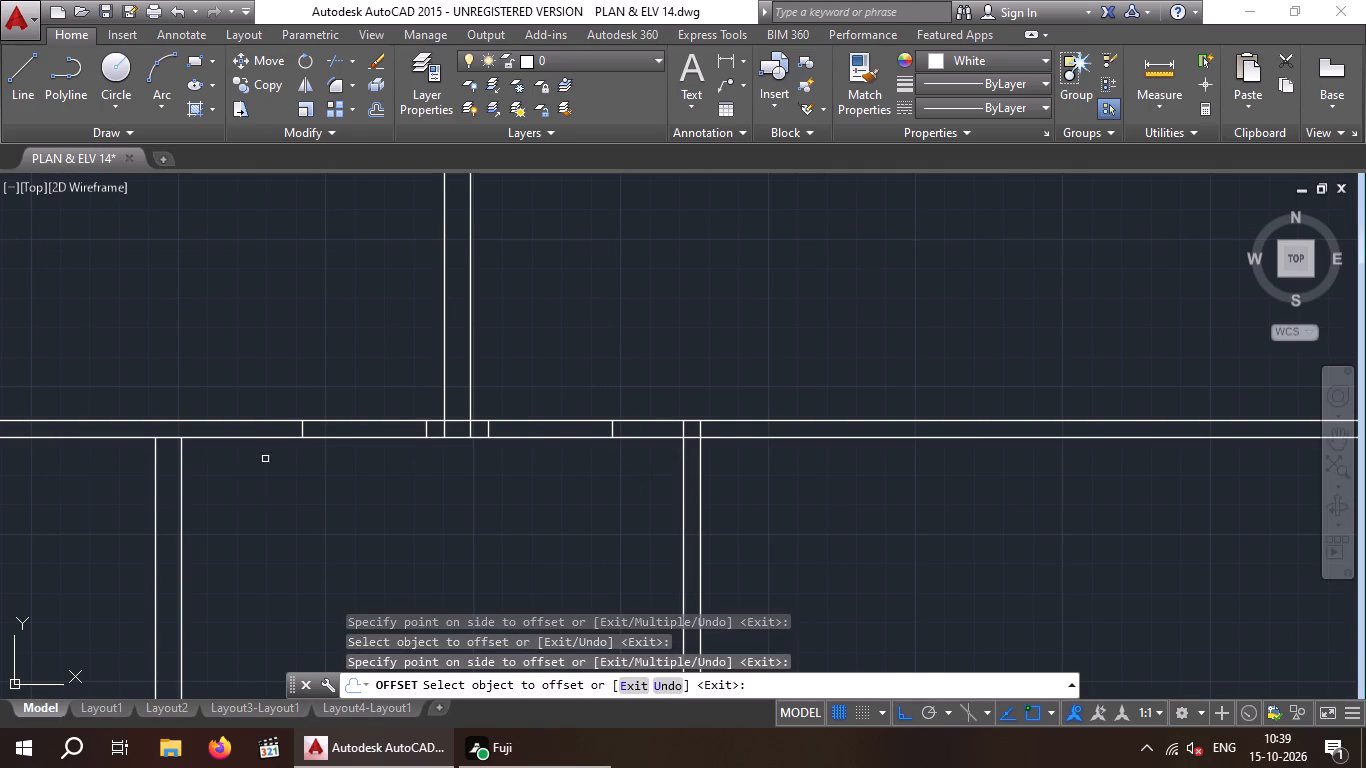
scroll(307, 501, "down", 1)
middle_click_drag(308, 501, 330, 554)
key("Escape")
key("Escape")
Trim both faces of the horizontal wall between the jamb lines to cut a 3'6" door opening on each side of the central wall.
type("TR")
key("space")
key("space")
scroll(369, 540, "up", 2)
left_click_drag(409, 536, 401, 523)
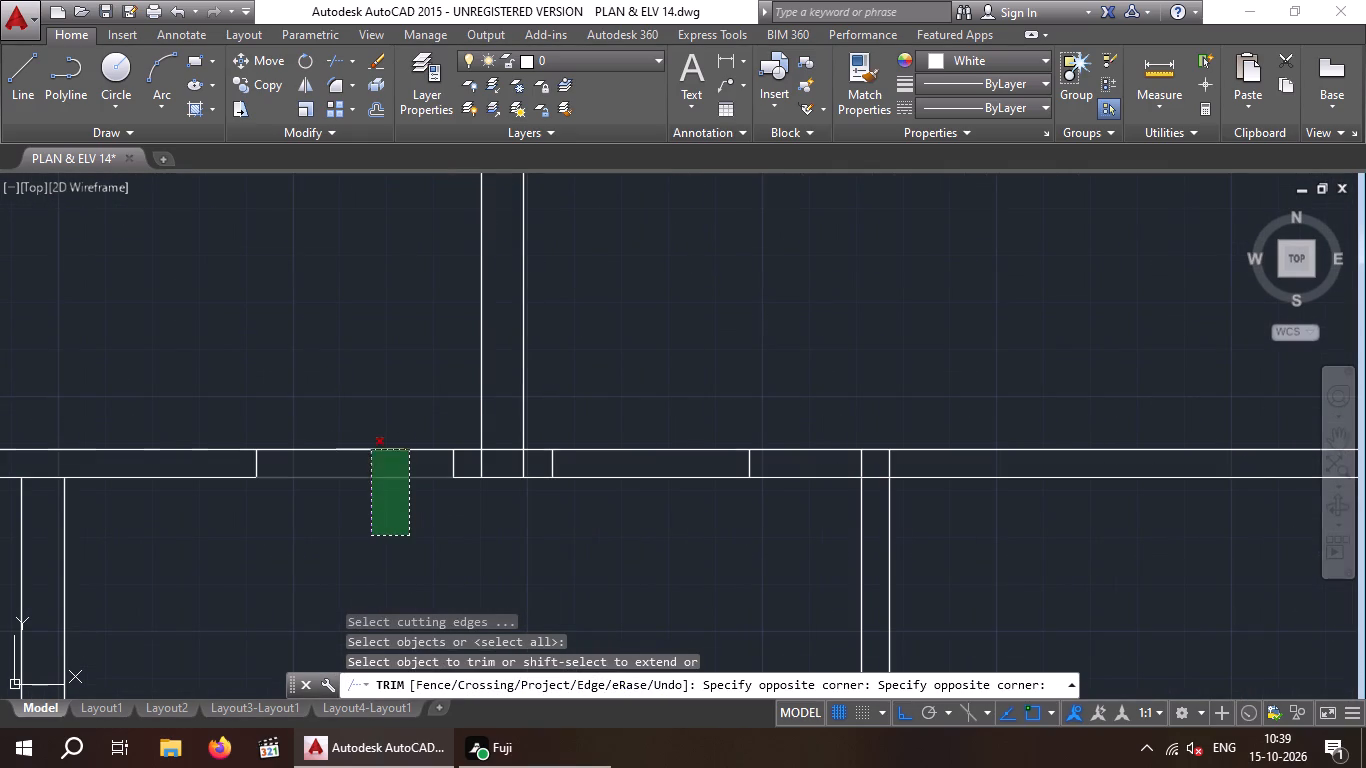
left_click(360, 423)
left_click(660, 535)
left_click(645, 417)
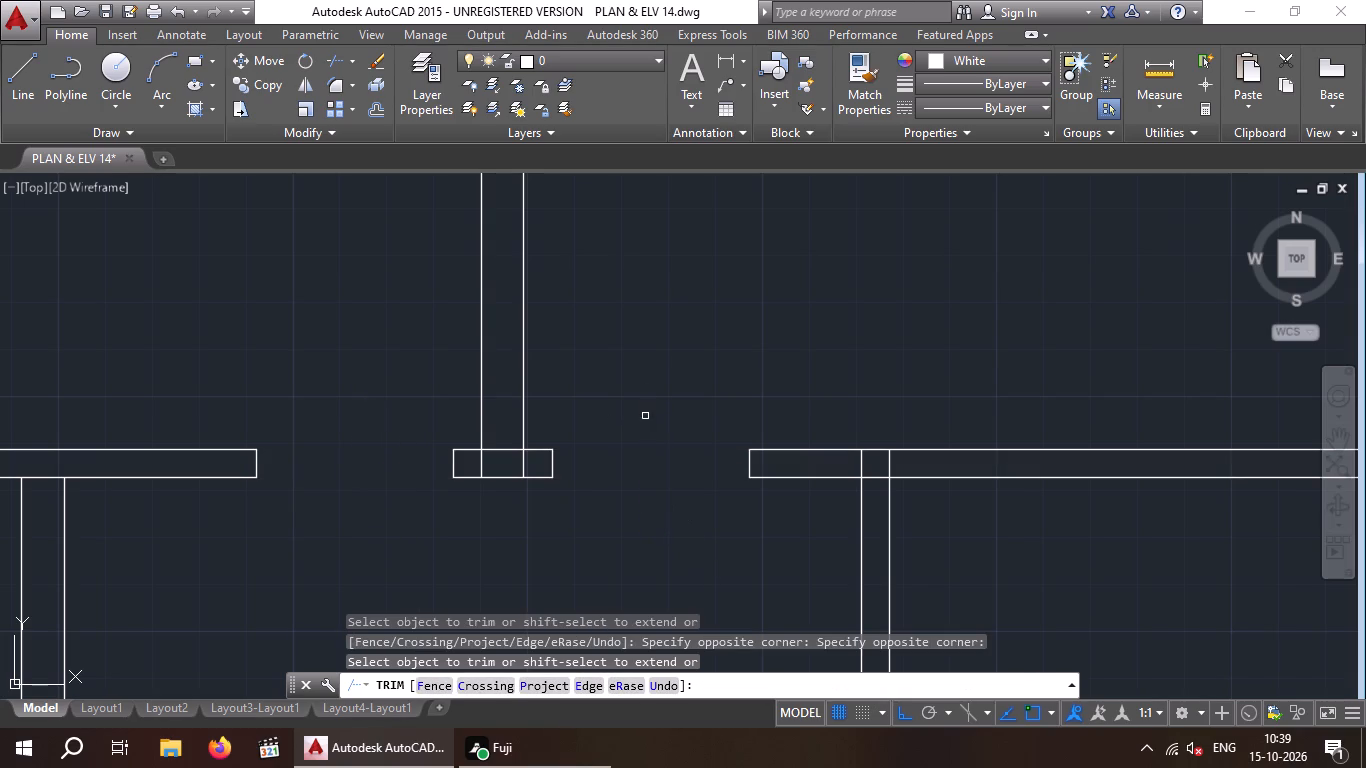
Trim the overlapping lines where the central vertical wall meets its short wall stub between the two door openings.
scroll(515, 508, "up", 2)
left_click_drag(559, 396, 506, 402)
left_click(431, 402)
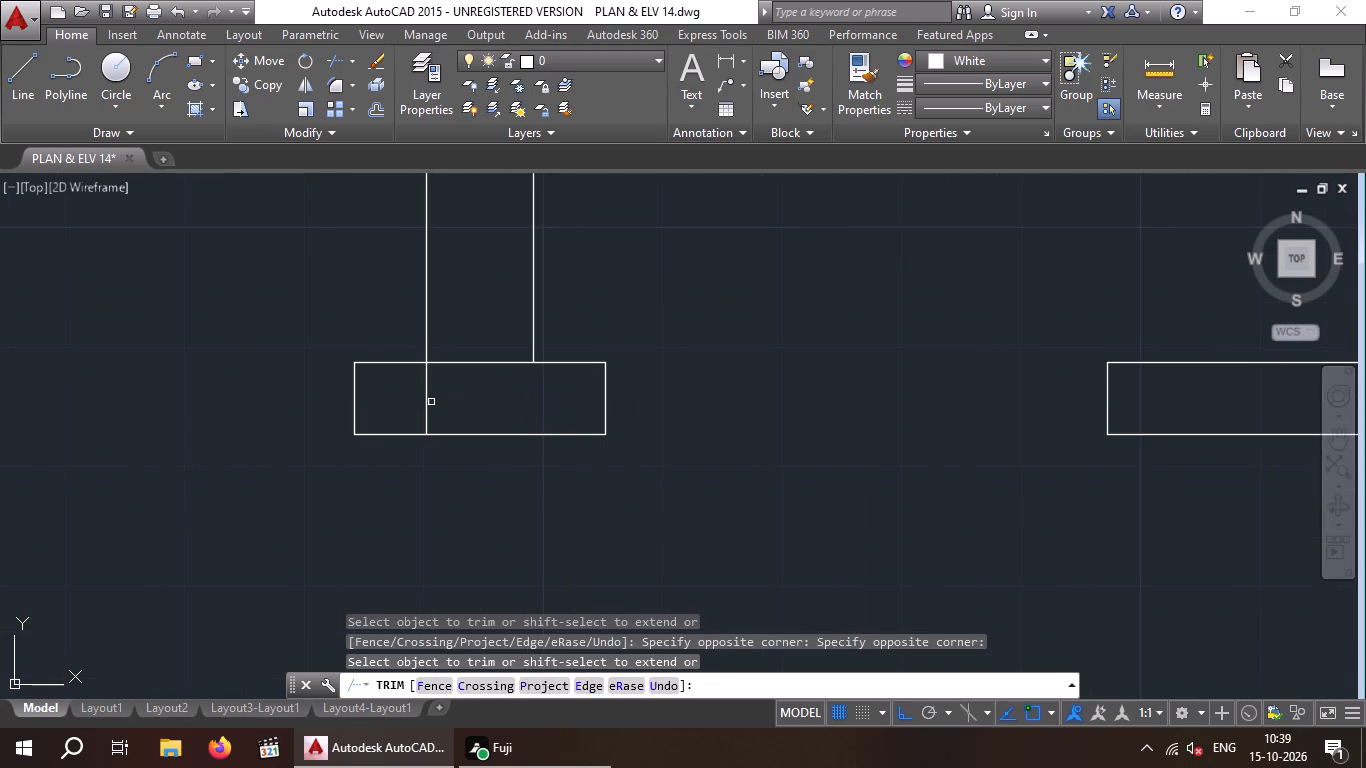
left_click_drag(464, 392, 433, 405)
left_click(419, 407)
left_click_drag(543, 384, 524, 381)
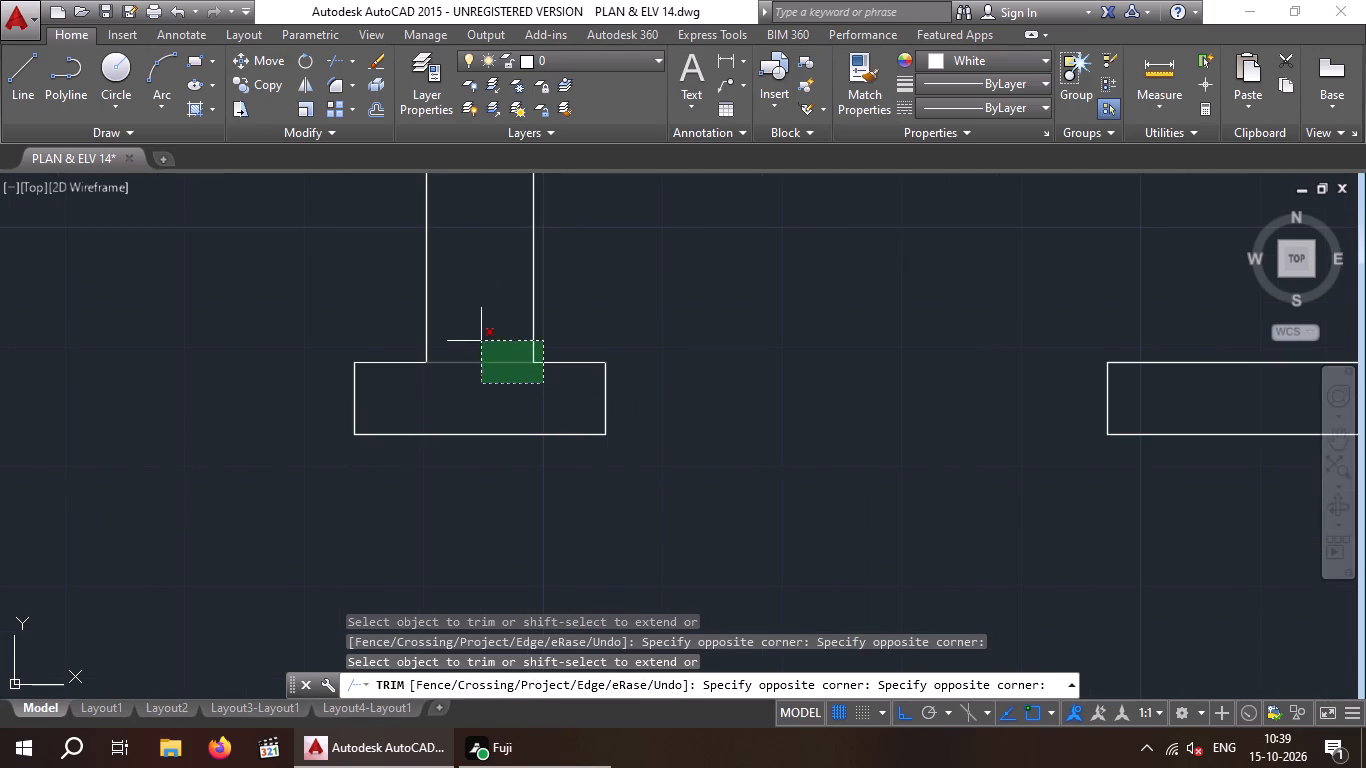
left_click(478, 356)
Trim the T-junction where the stair hall's right-hand wall meets the underside of the horizontal wall.
scroll(529, 390, "down", 4)
scroll(656, 400, "up", 4)
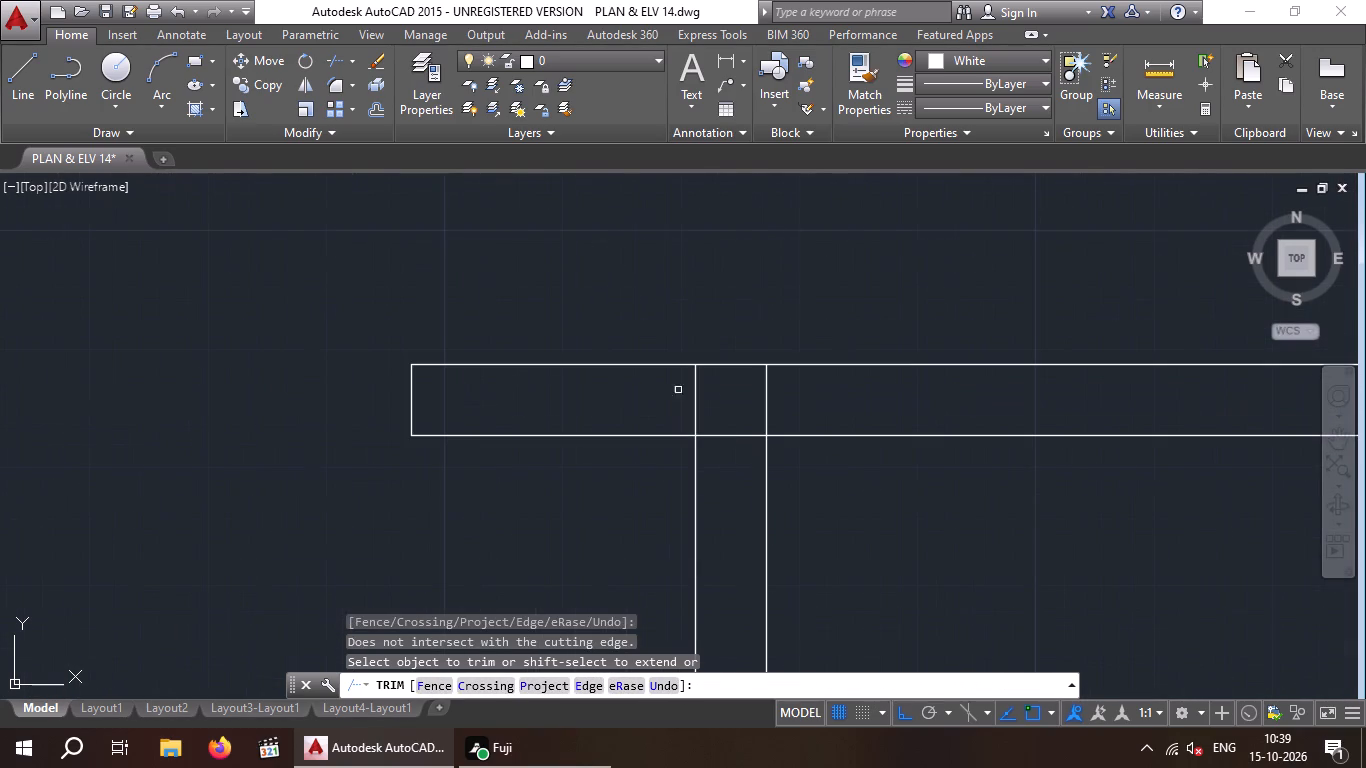
left_click_drag(824, 391, 600, 421)
left_click(582, 421)
left_click_drag(727, 415, 727, 499)
left_click(728, 495)
scroll(728, 495, "down", 3)
middle_click_drag(856, 543, 834, 437)
scroll(842, 473, "down", 2)
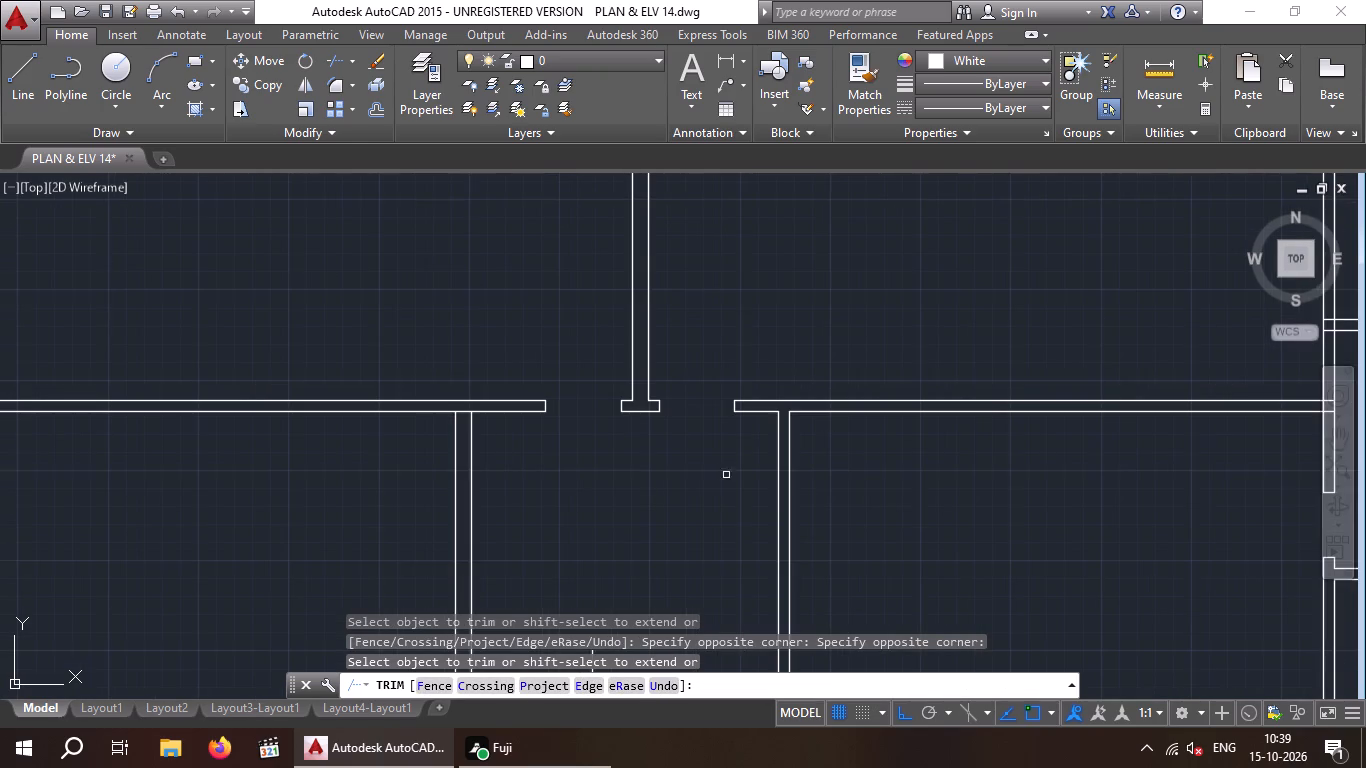
scroll(445, 400, "up", 2)
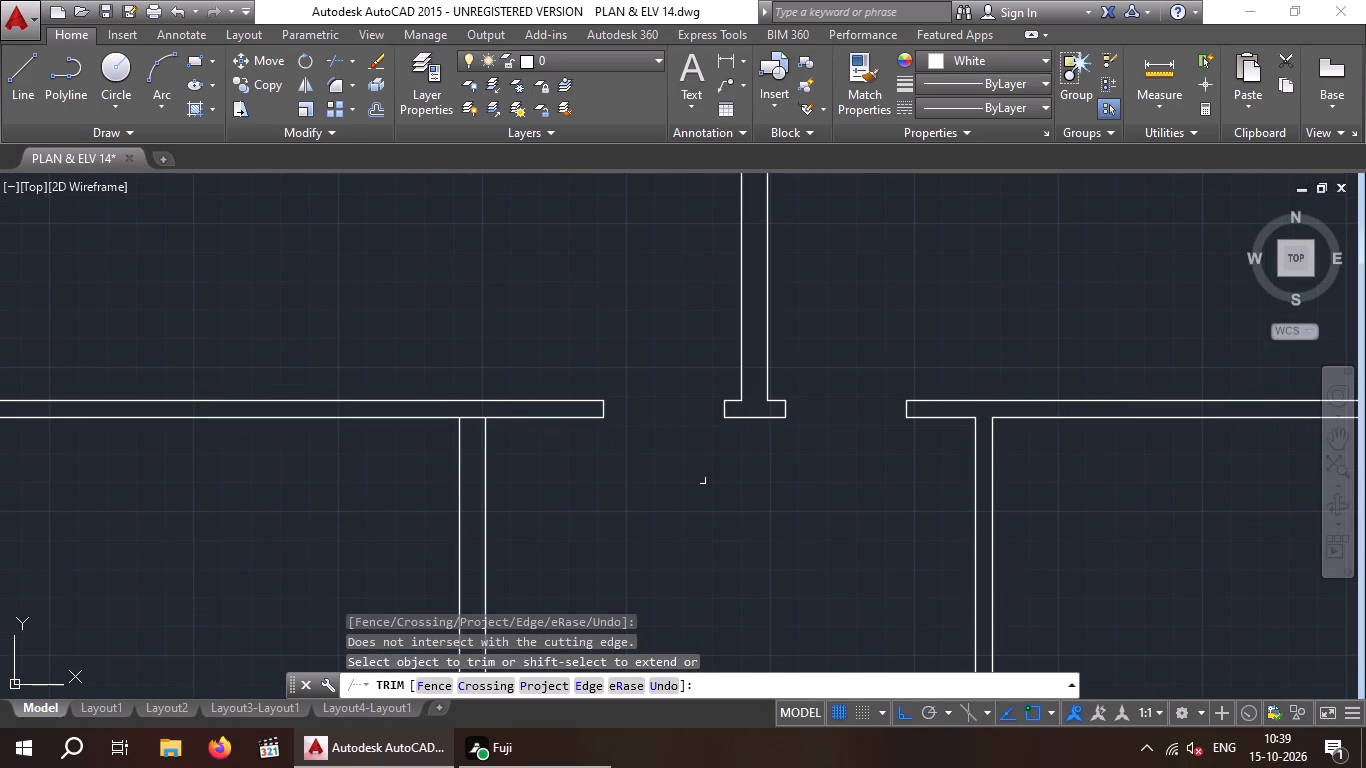
key("ctrl+z")
scroll(727, 515, "down", 3)
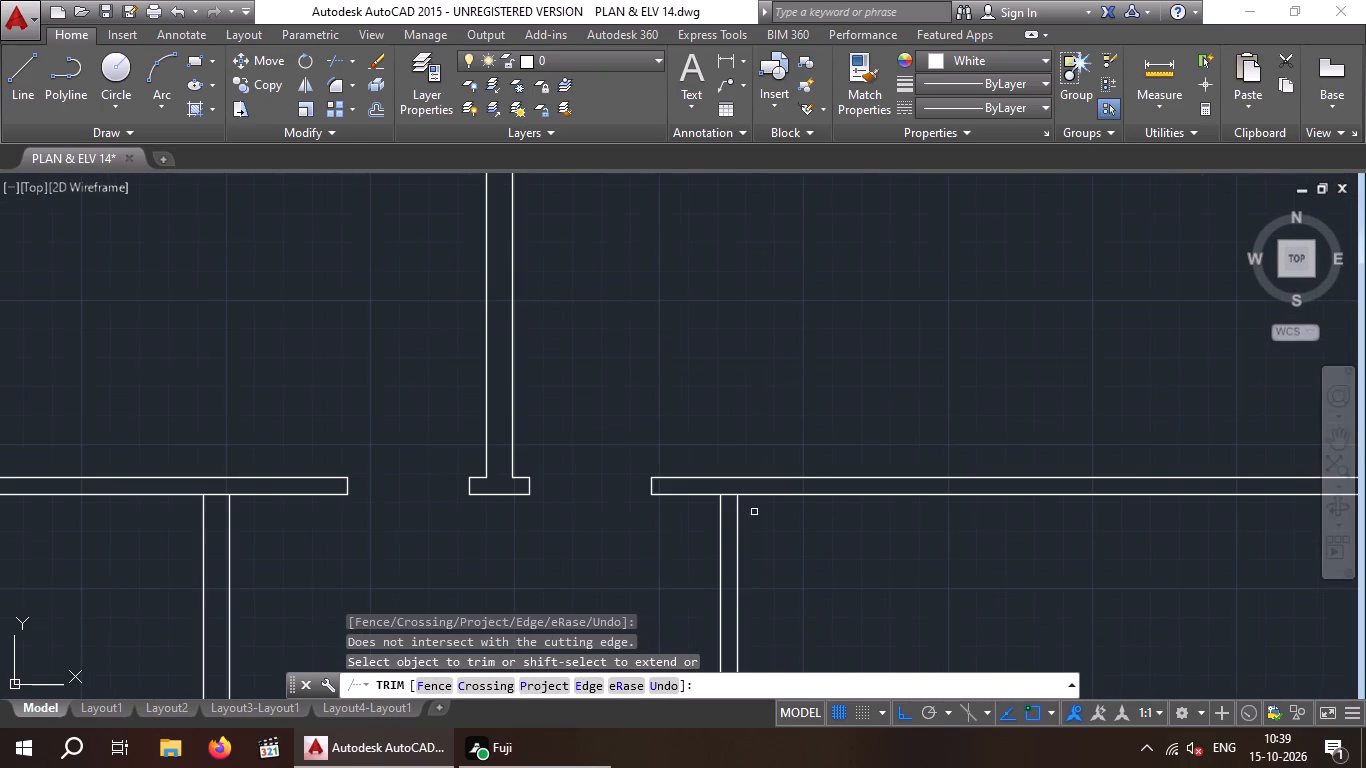
key("Escape")
key("Escape")
Offset the underside of the horizontal wall 6" downward on both sides of the door openings.
scroll(801, 509, "down", 2)
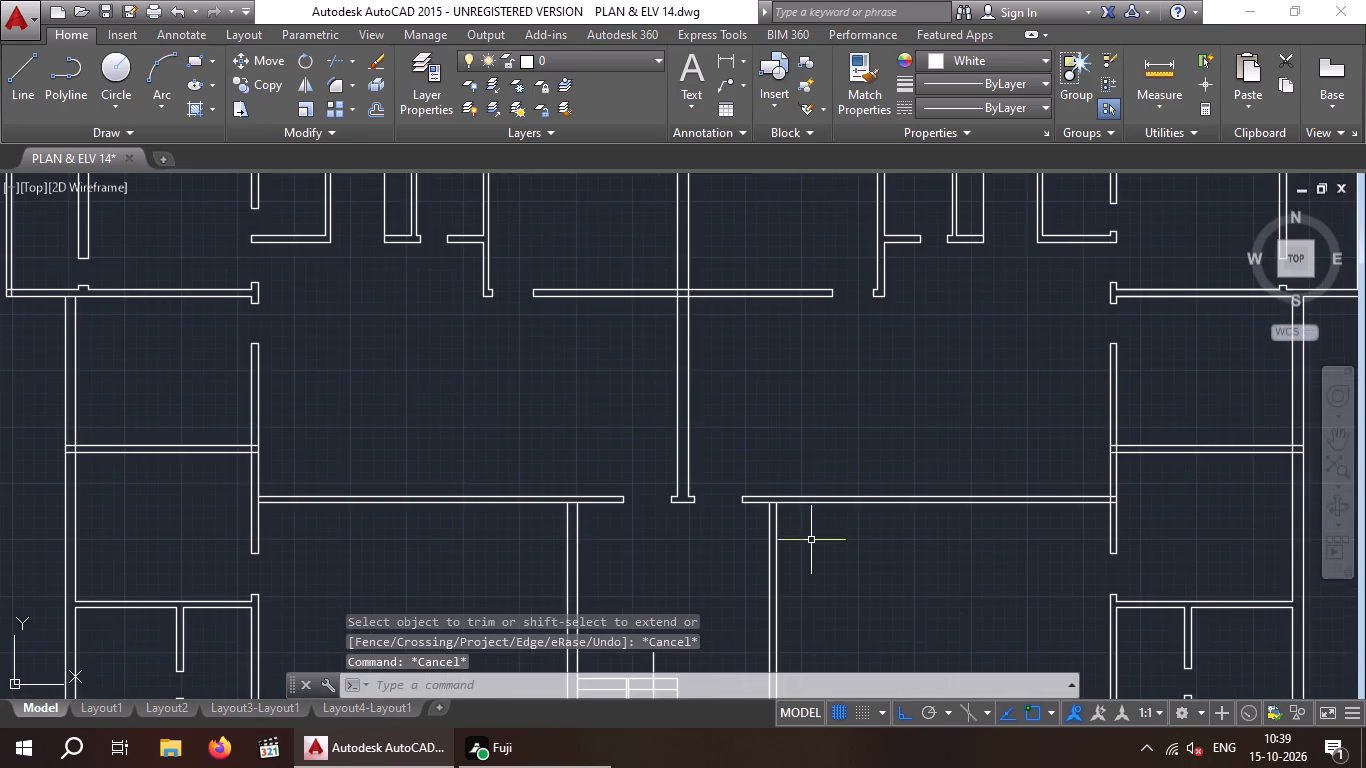
middle_click_drag(811, 540, 655, 364)
scroll(654, 363, "down", 1)
key("Escape")
key("Escape")
key("o")
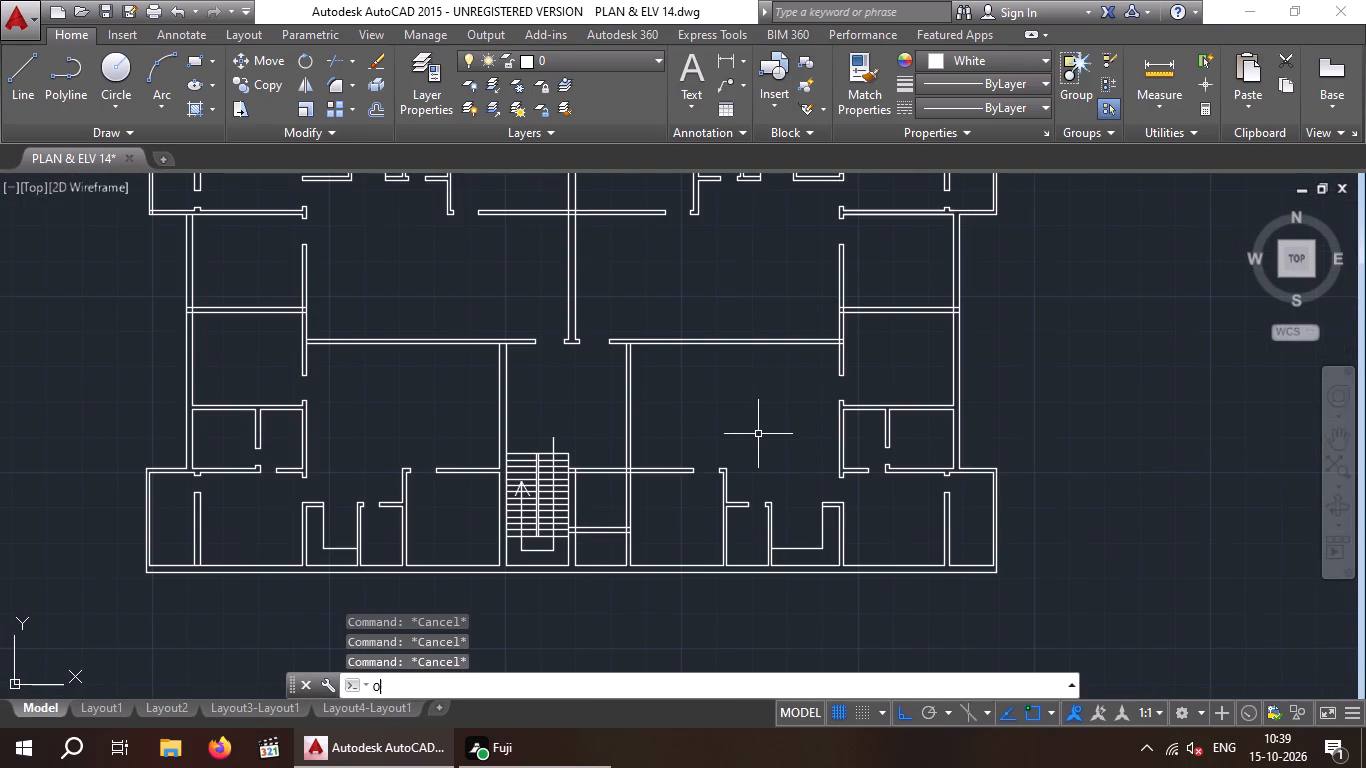
key("Return")
key("6")
key("shift+quotedbl")
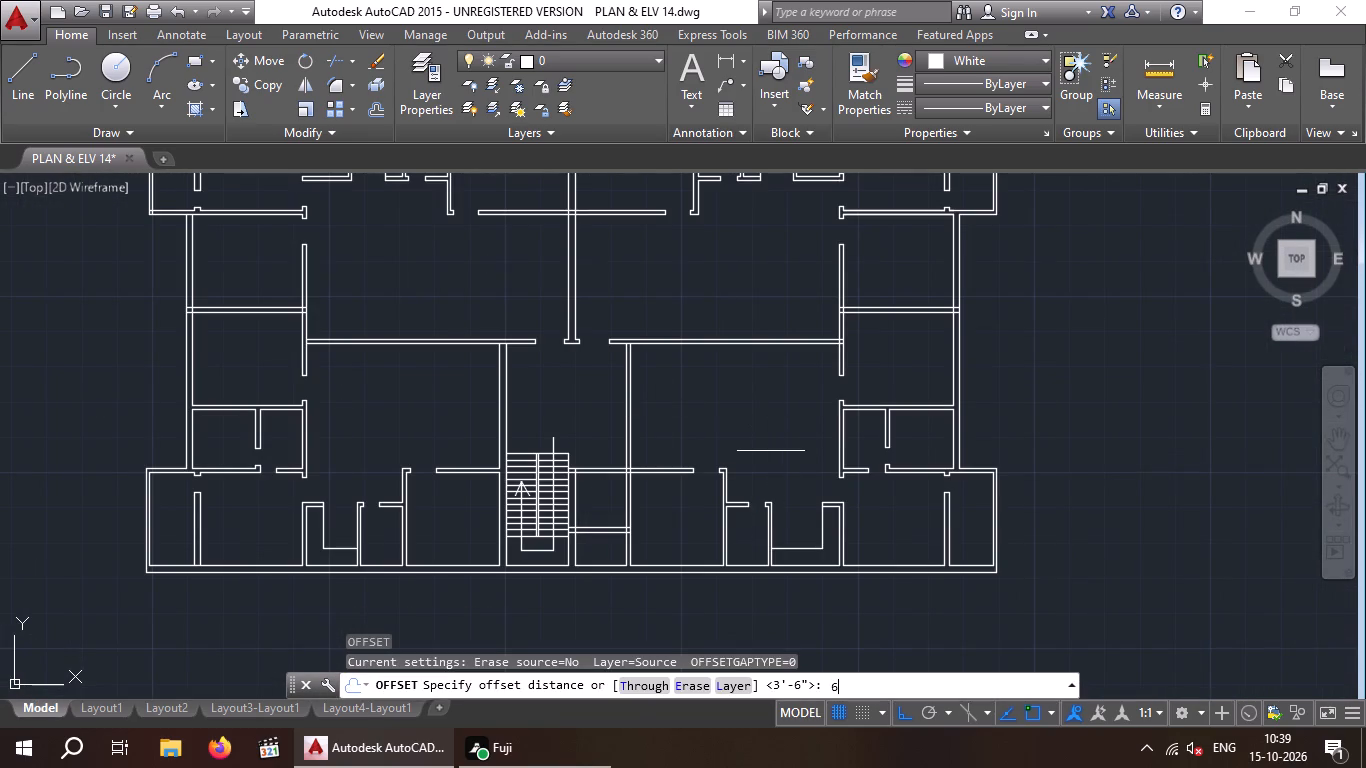
key("Return")
scroll(716, 348, "up", 2)
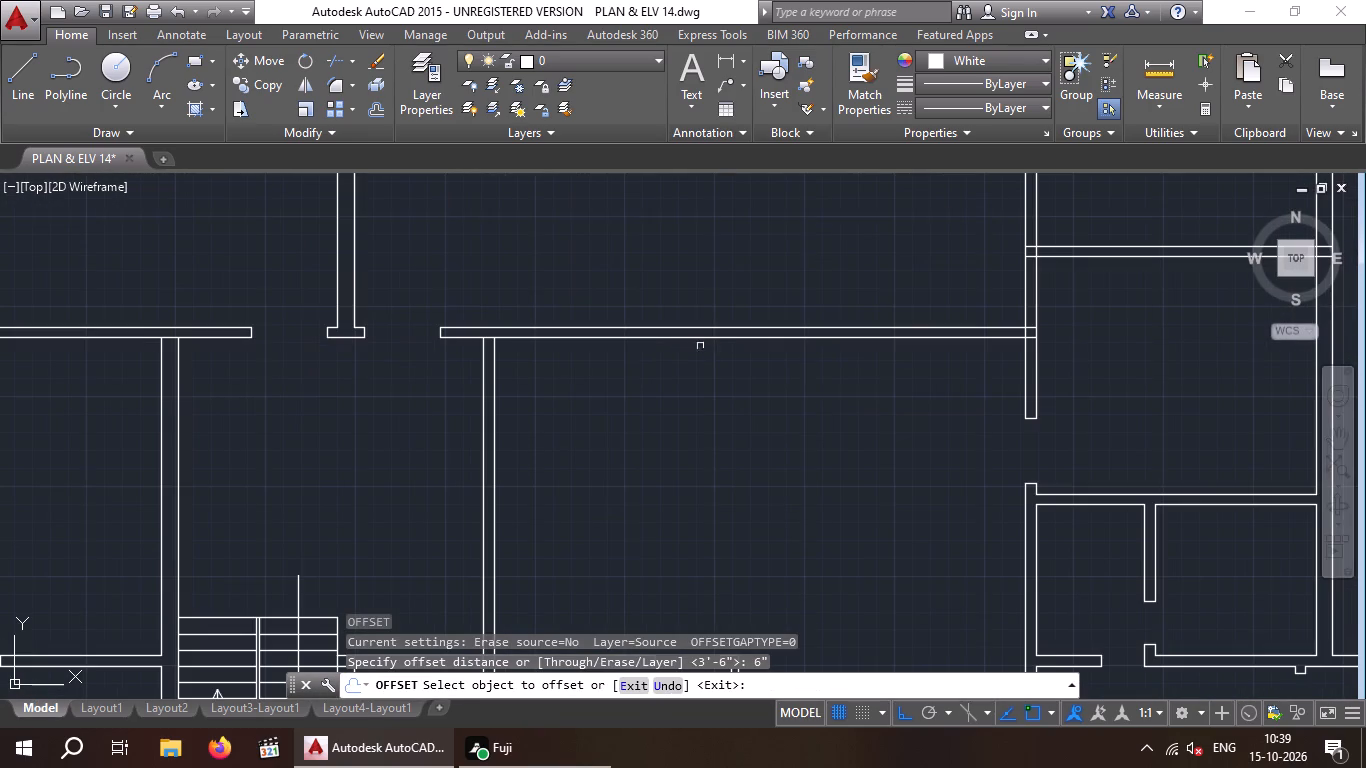
left_click_drag(699, 337, 699, 352)
left_click(700, 380)
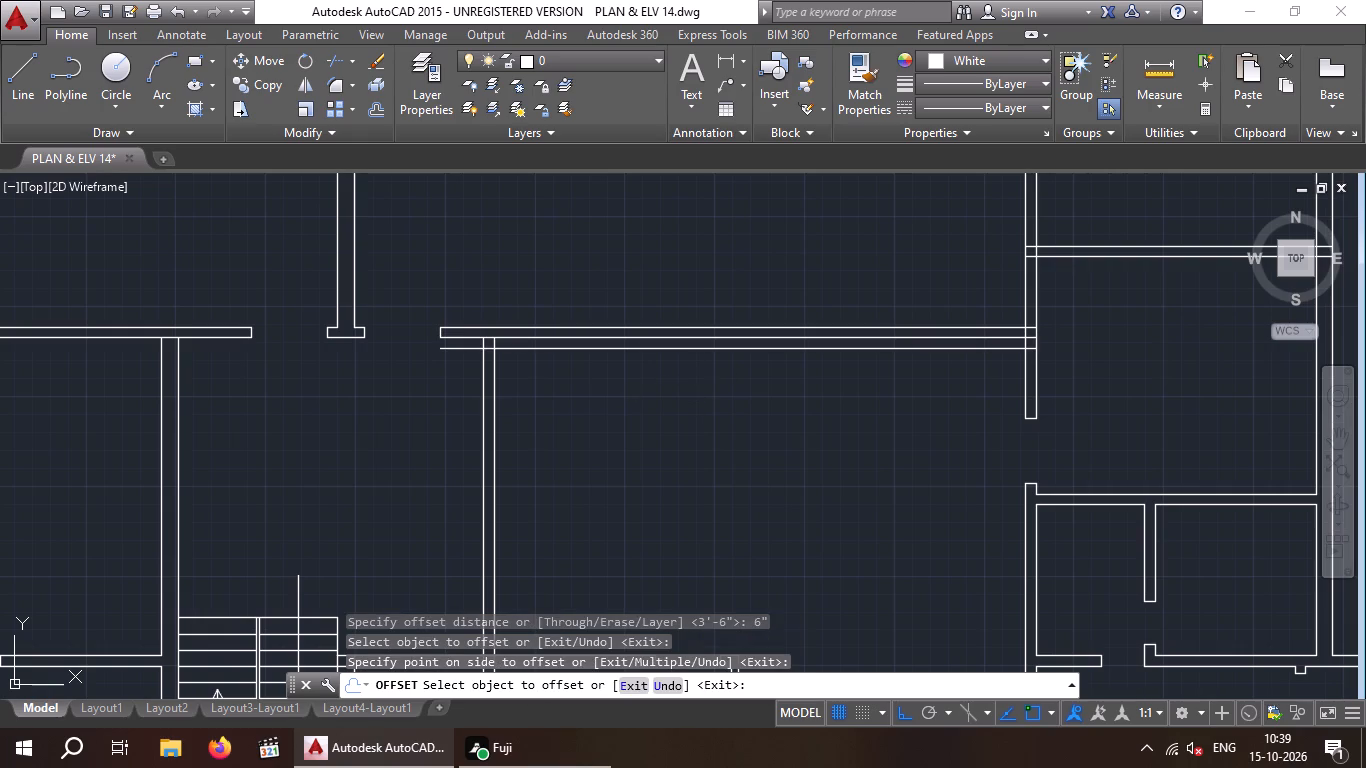
left_click_drag(225, 339, 233, 387)
left_click(244, 408)
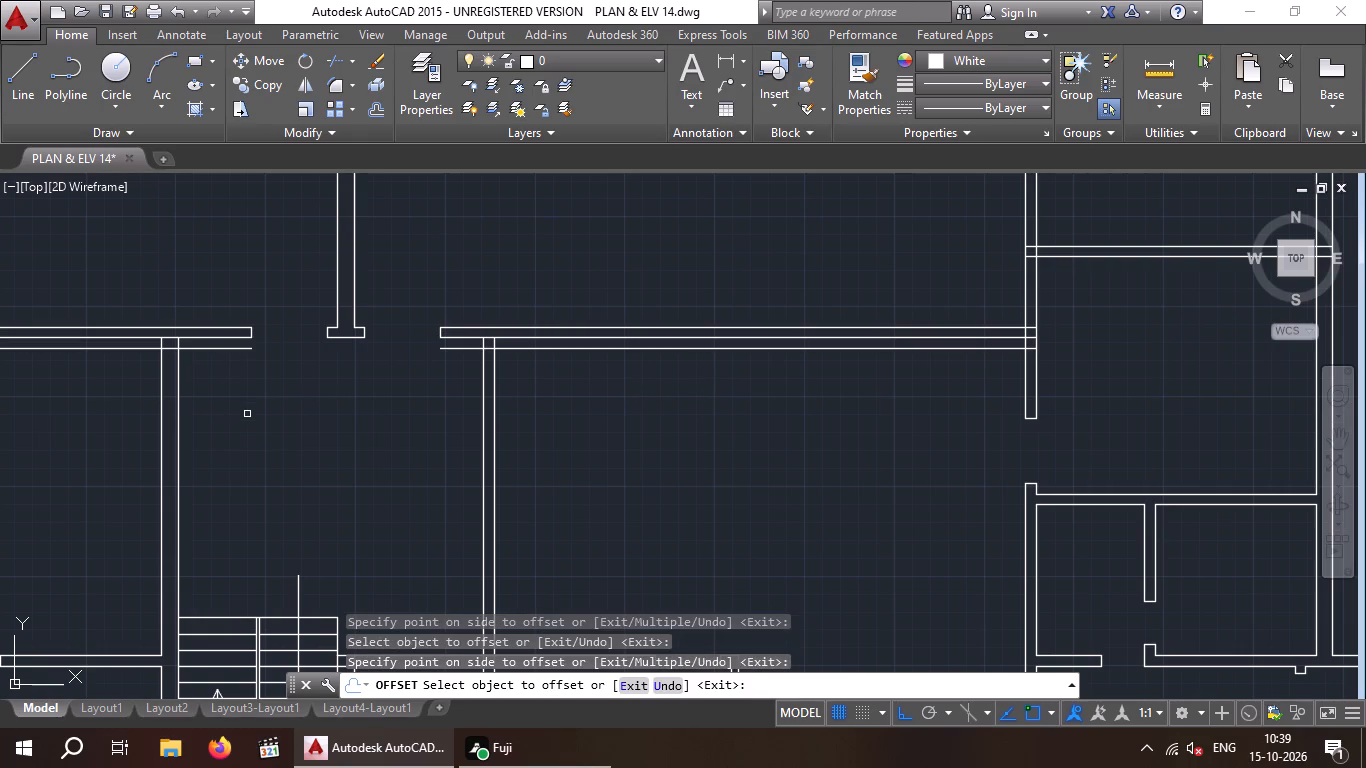
key("Escape")
key("Escape")
Trim the offset lines outside the stair hall's two side walls, leaving a jamb line across each wall's thickness.
type("TR")
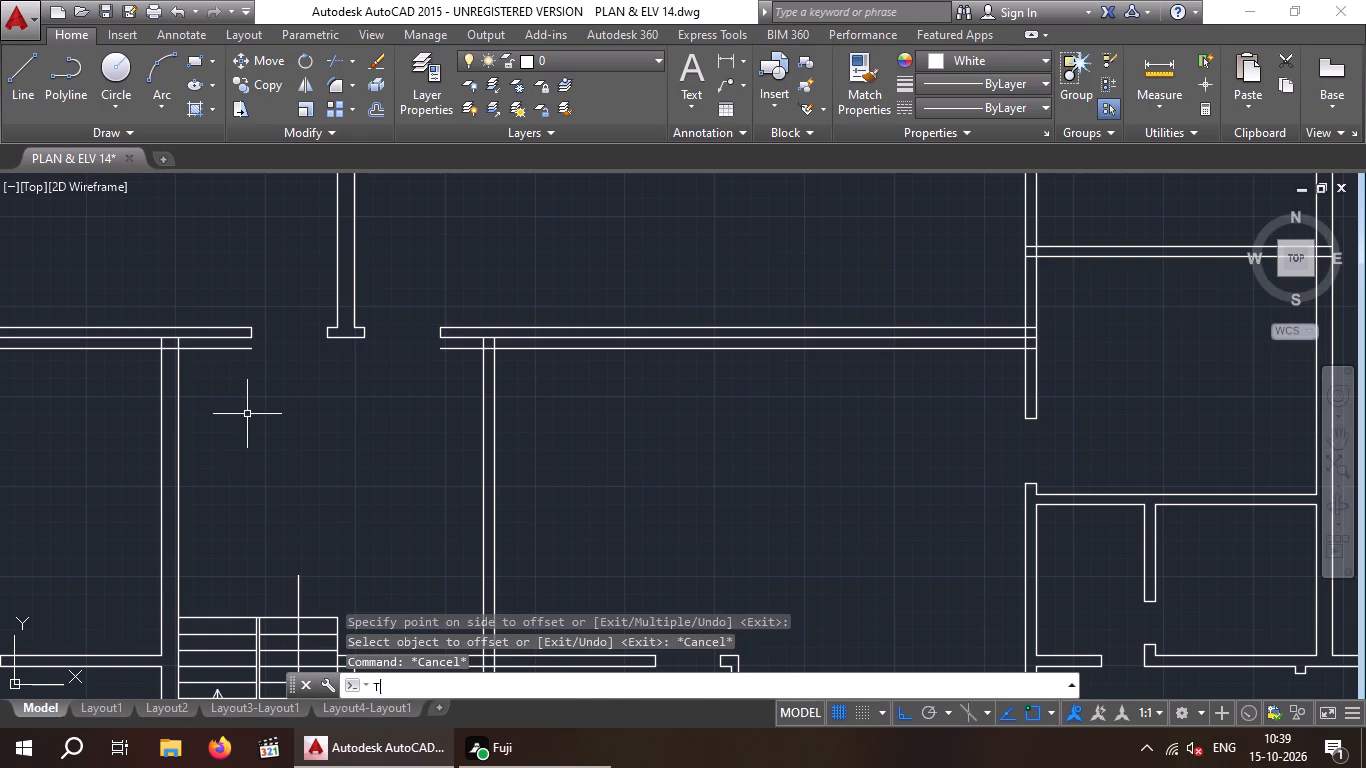
key("space")
key("space")
scroll(203, 377, "up", 2)
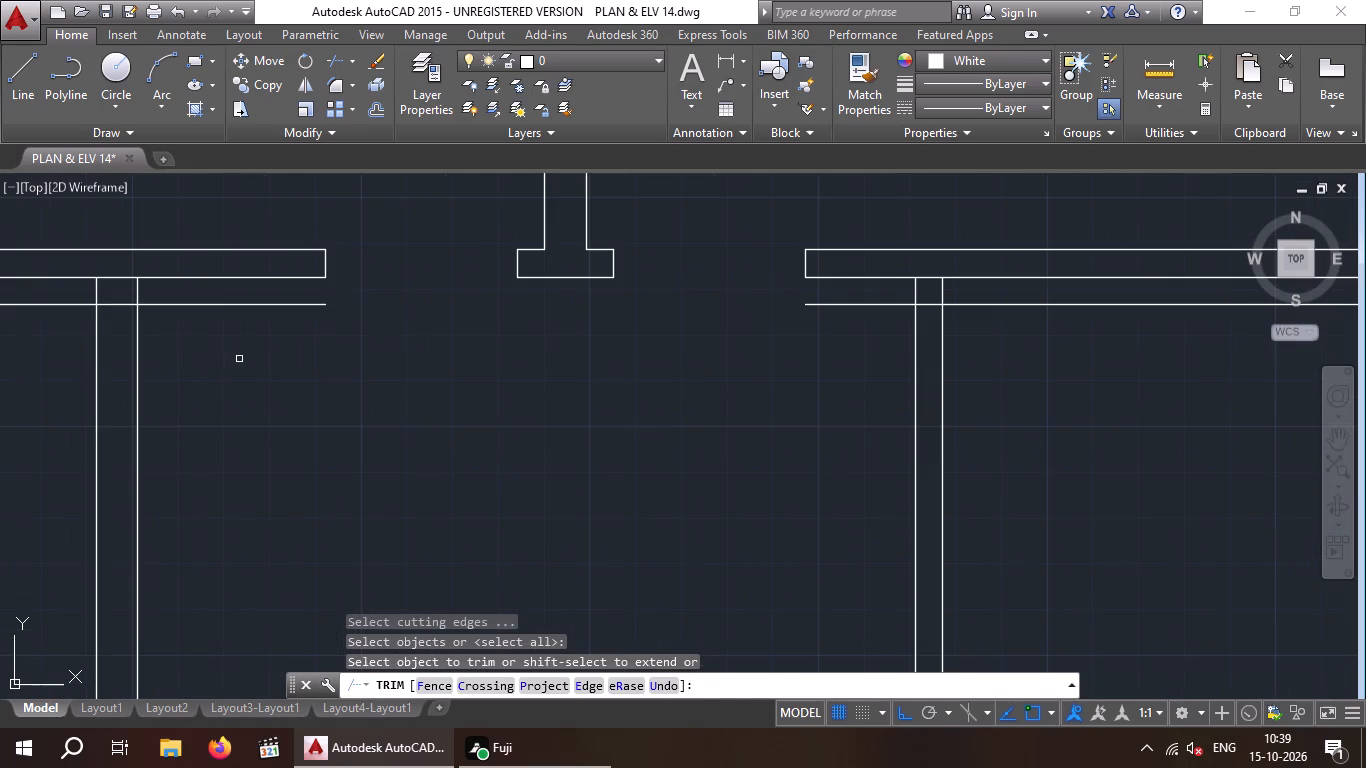
left_click(239, 359)
left_click(214, 296)
left_click_drag(881, 382, 871, 380)
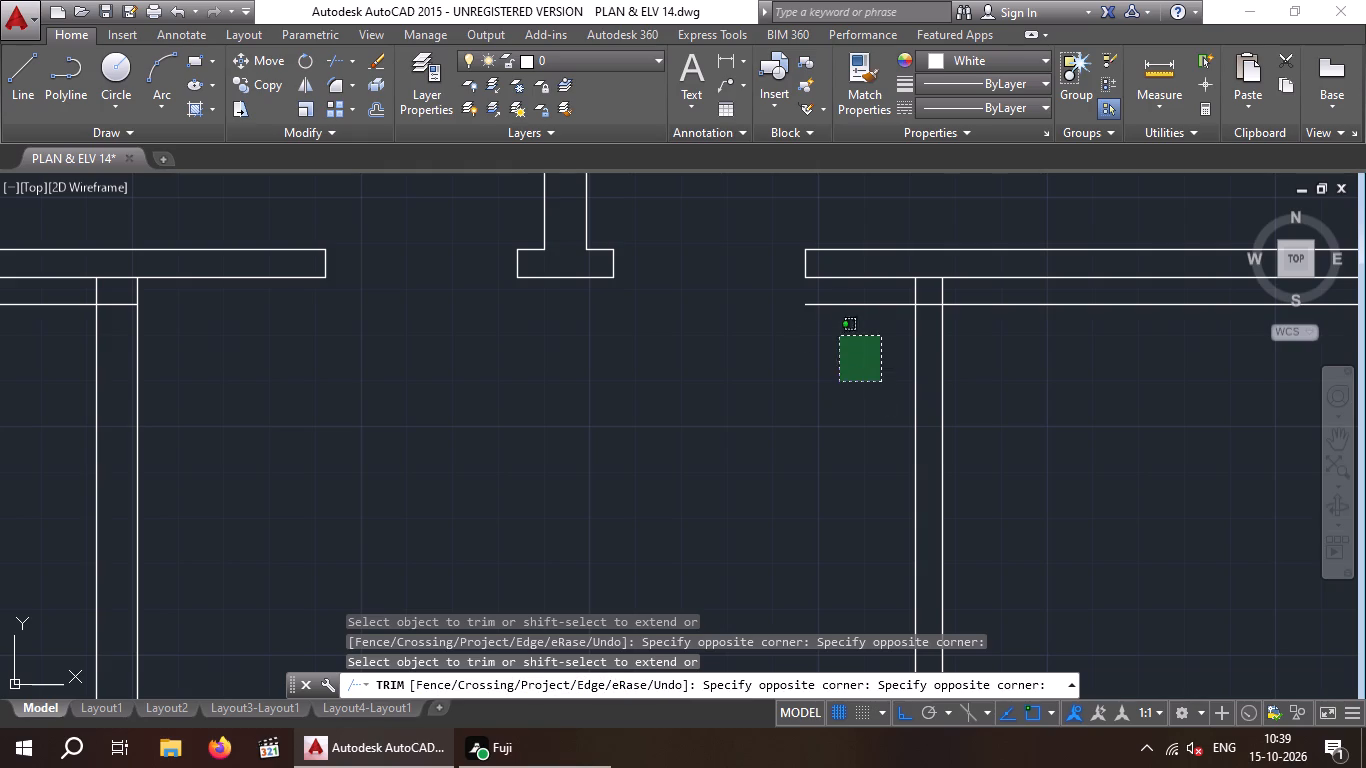
left_click(820, 299)
scroll(786, 357, "down", 1)
left_click_drag(1062, 392, 1003, 368)
left_click(966, 318)
scroll(966, 321, "down", 2)
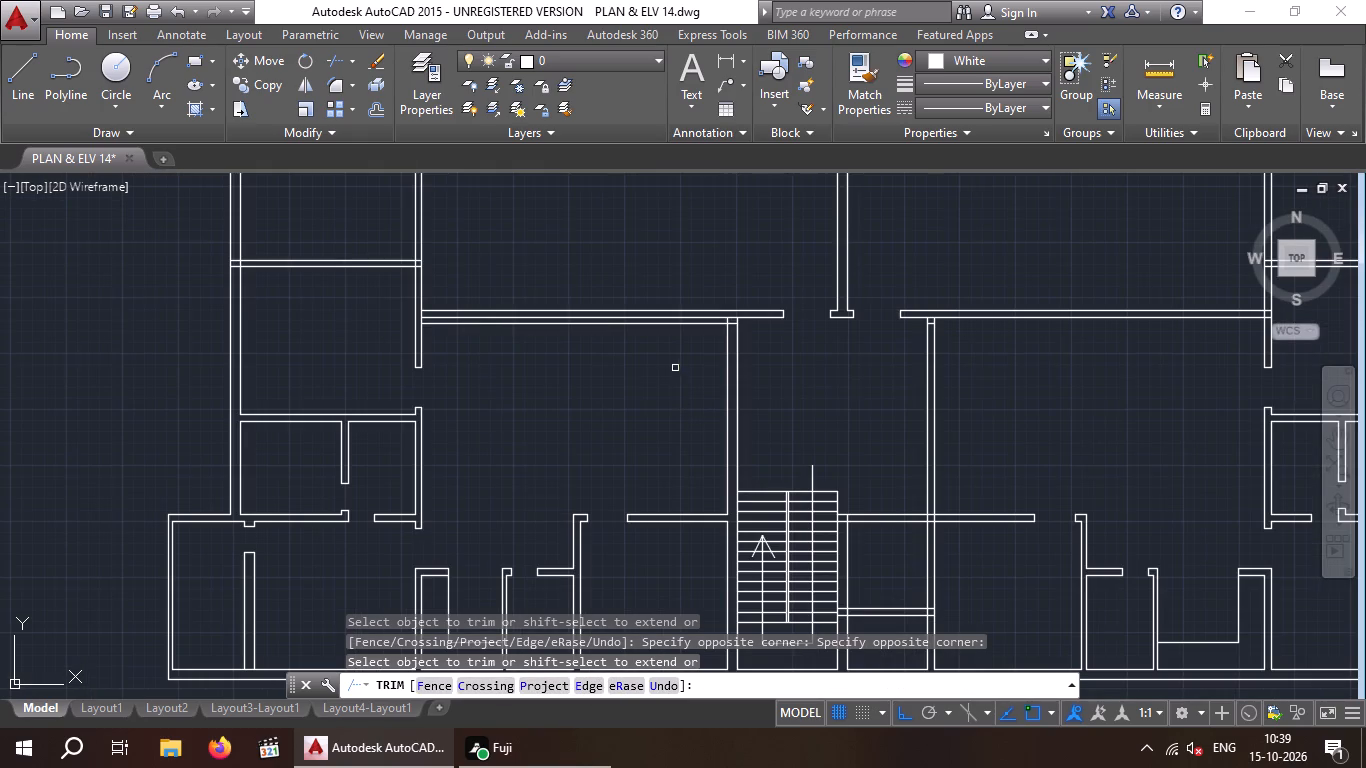
scroll(671, 360, "up", 2)
left_click(700, 343)
left_click(641, 263)
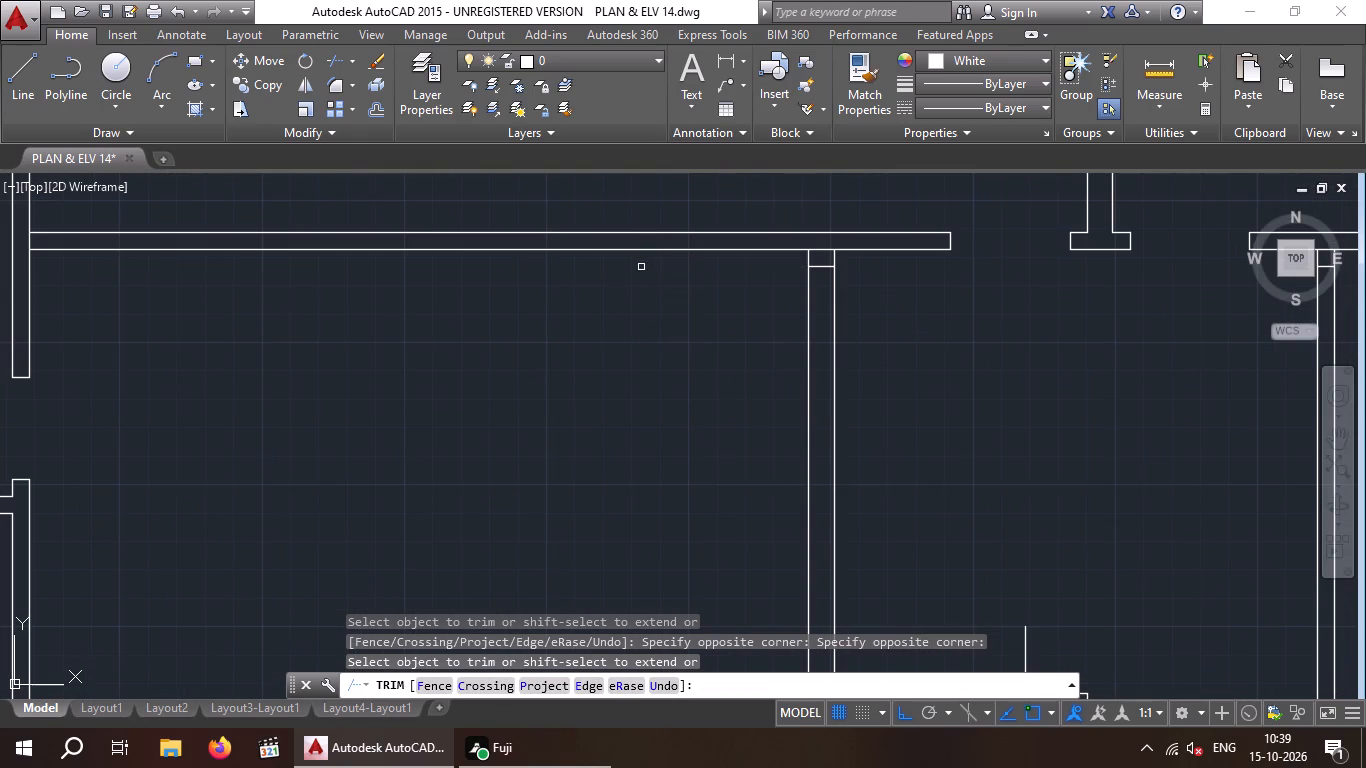
scroll(647, 352, "down", 1)
key("Escape")
key("Escape")
Offset the jamb line across the stair hall's left-hand side wall 3'6" downward.
key("o")
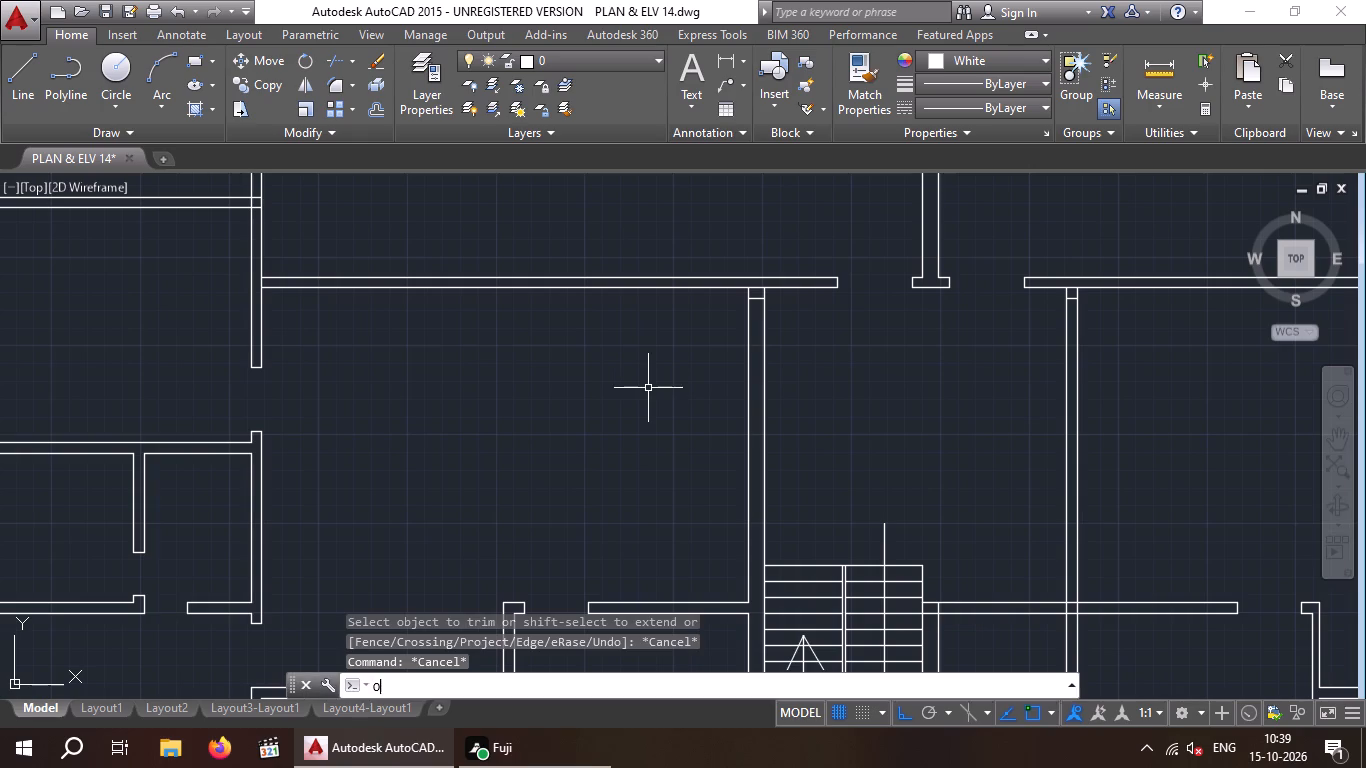
key("Return")
key("3")
key("apostrophe")
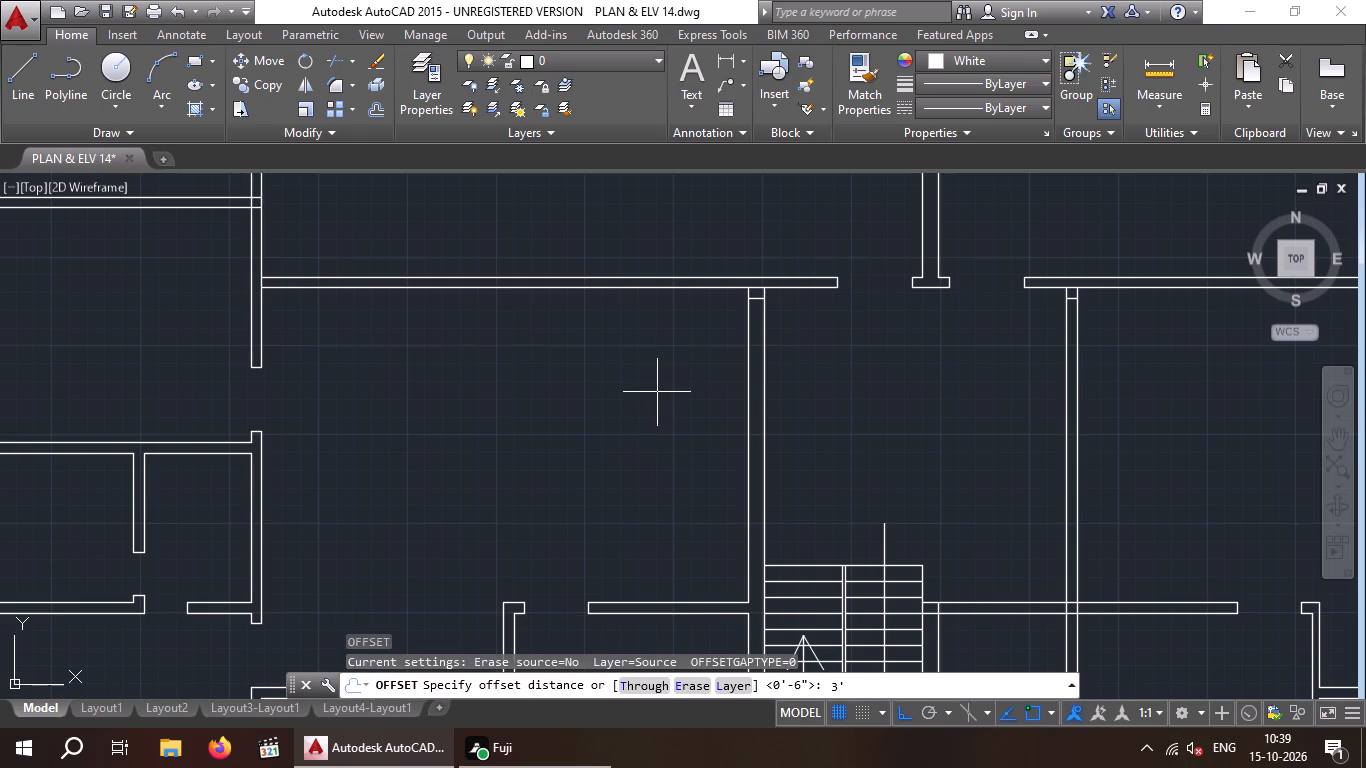
key("6")
key("shift+quotedbl")
key("Return")
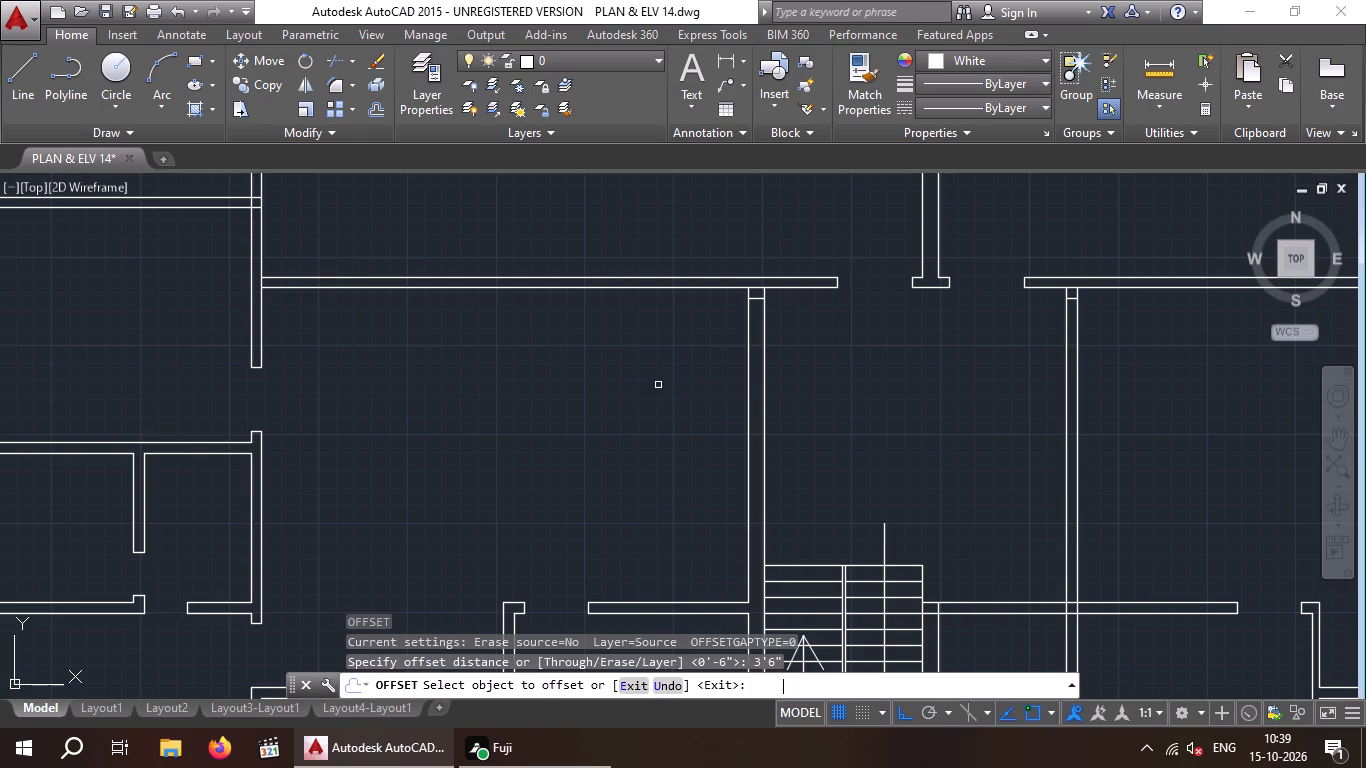
scroll(763, 311, "up", 2)
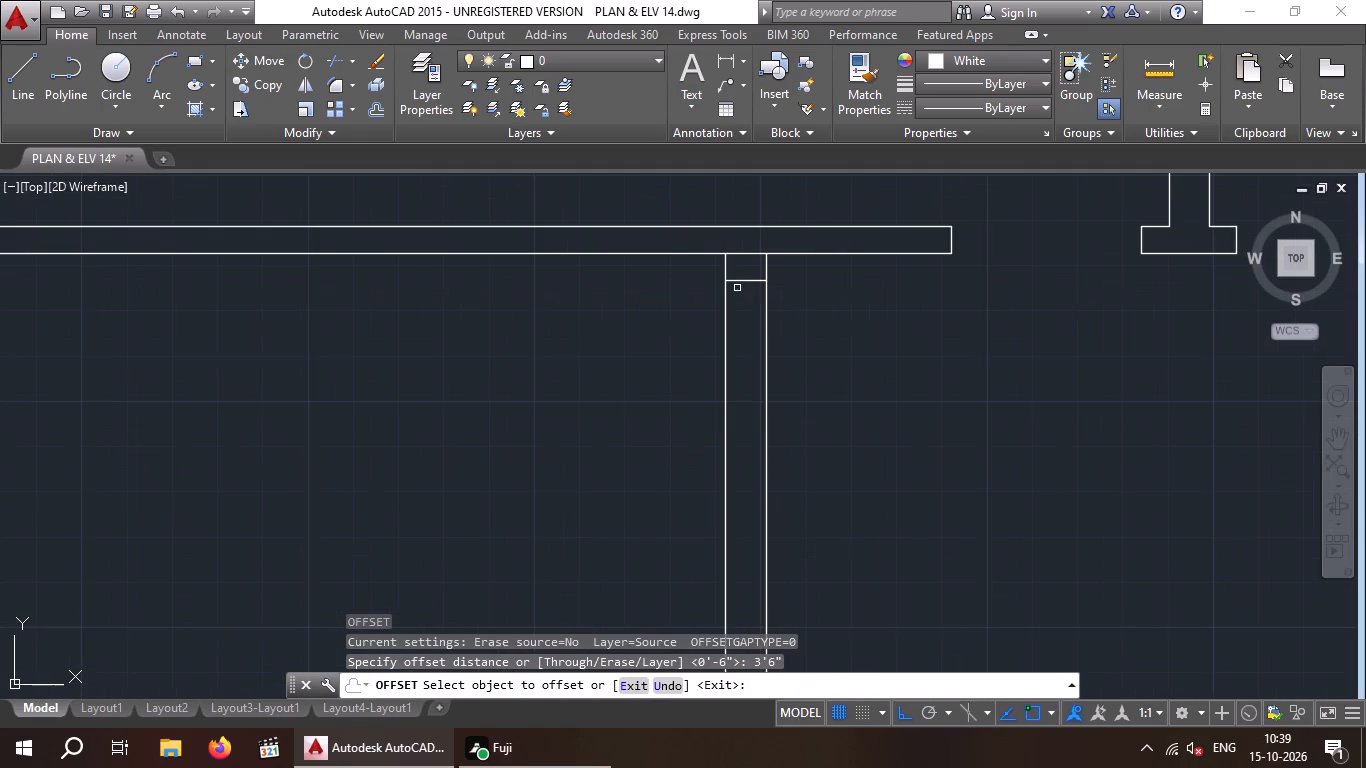
left_click(740, 283)
left_click(742, 395)
scroll(837, 369, "down", 3)
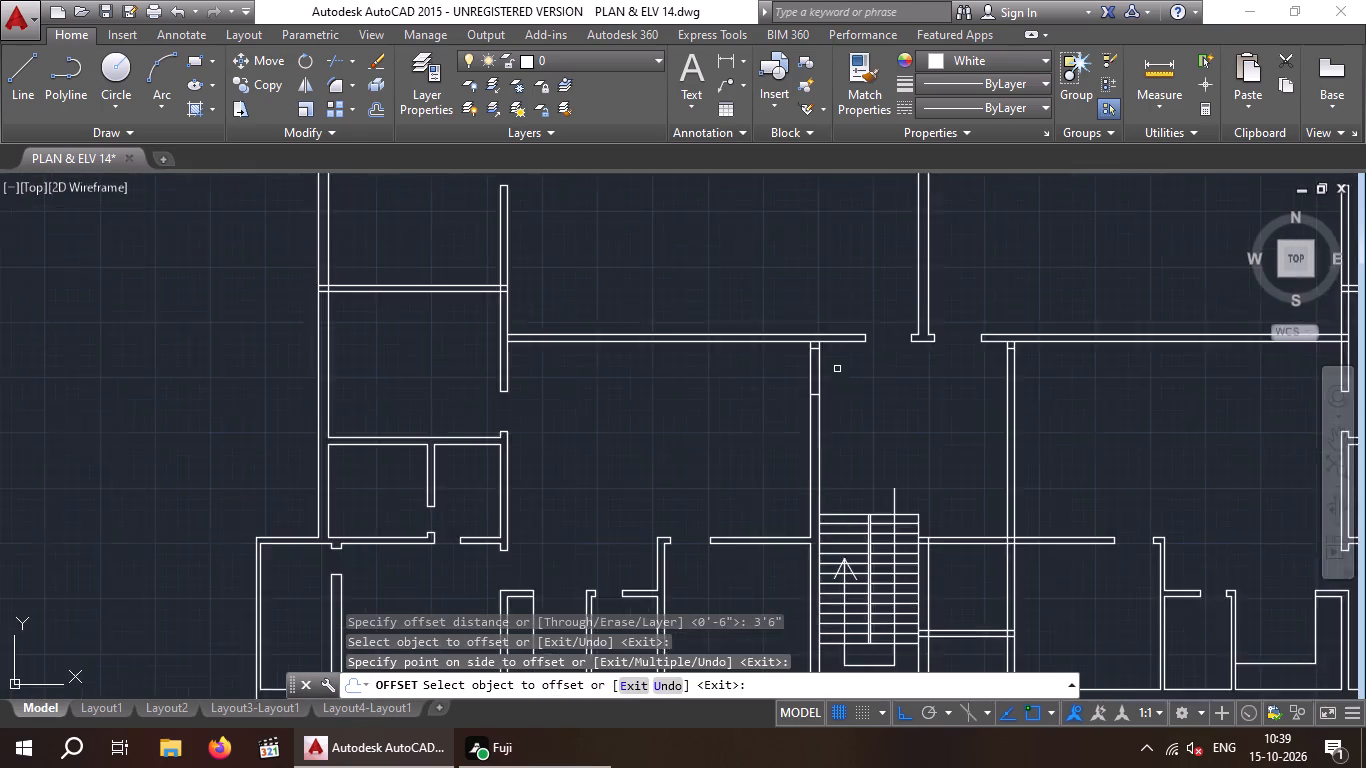
Offset the jamb line across the stair hall's right-hand side wall downward by the same 3'6" distance.
middle_click_drag(837, 369, 547, 422)
scroll(727, 407, "up", 3)
left_click(697, 384)
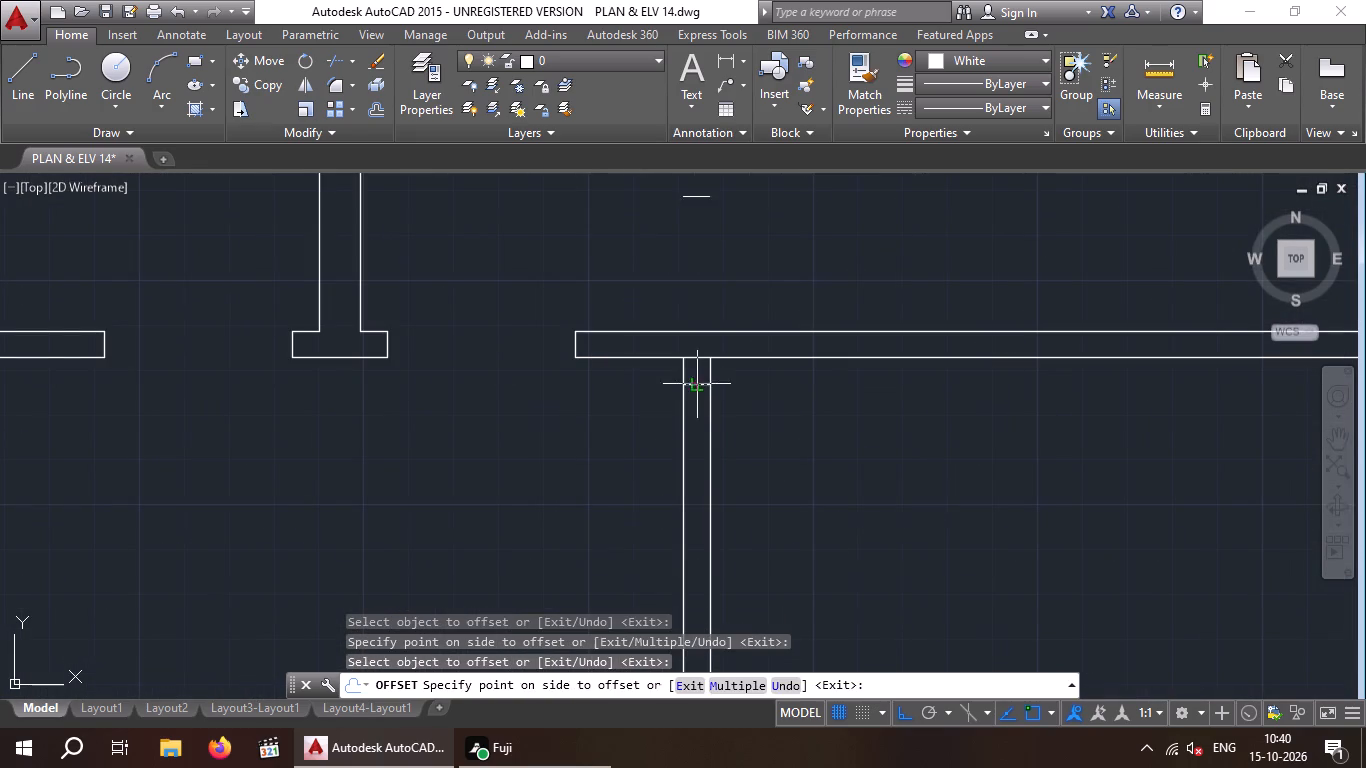
left_click(705, 520)
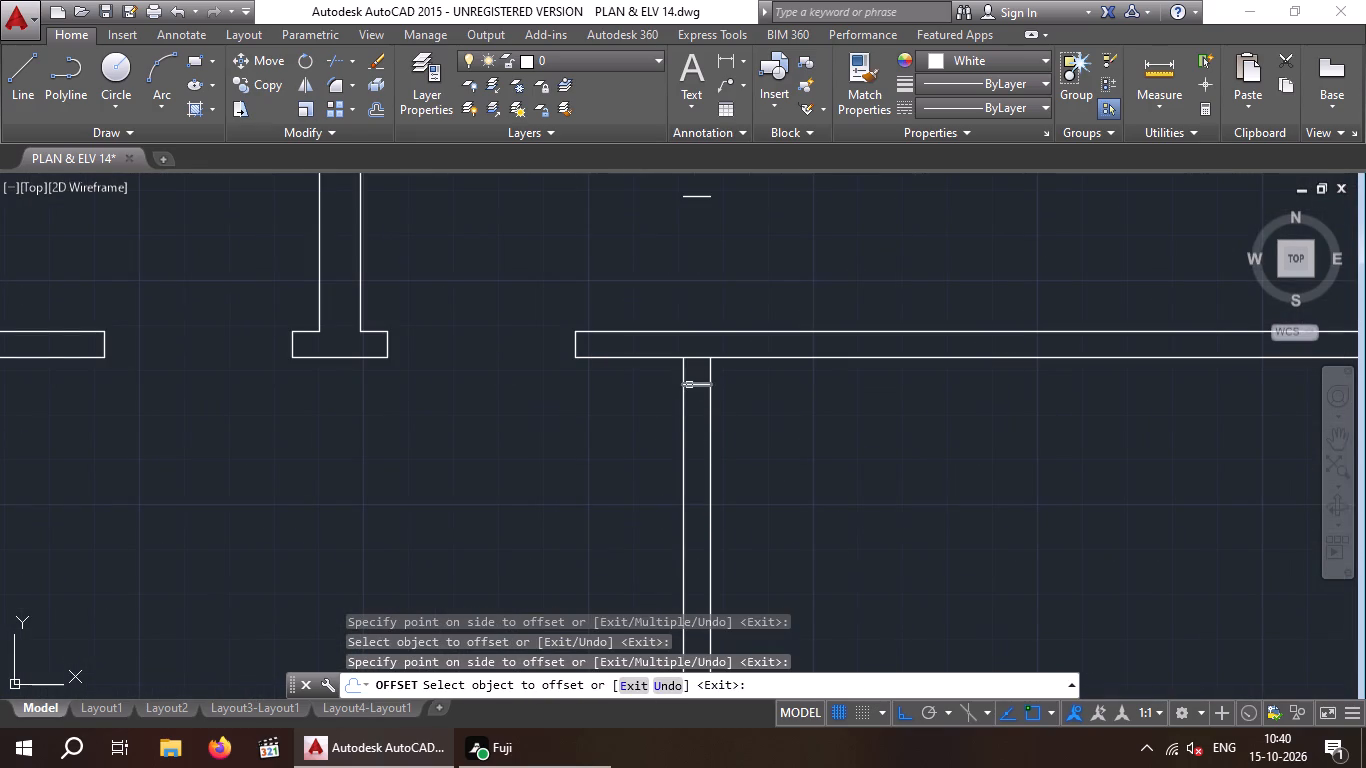
left_click_drag(689, 387, 689, 396)
left_click(619, 512)
key("Escape")
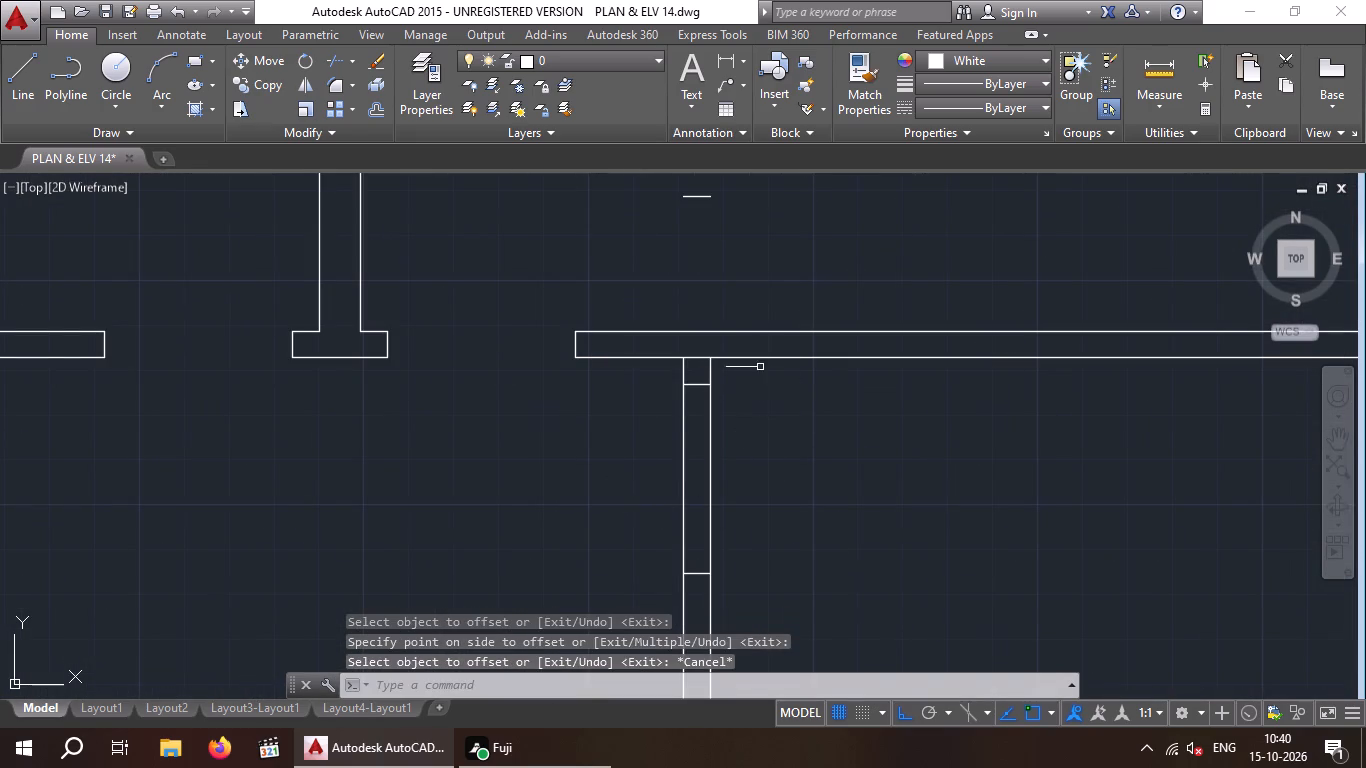
Delete the stray offset line lying above the horizontal wall over the stair hall's right-hand side wall.
scroll(768, 346, "down", 2)
left_click_drag(804, 280, 718, 310)
left_click(703, 307)
key("Delete")
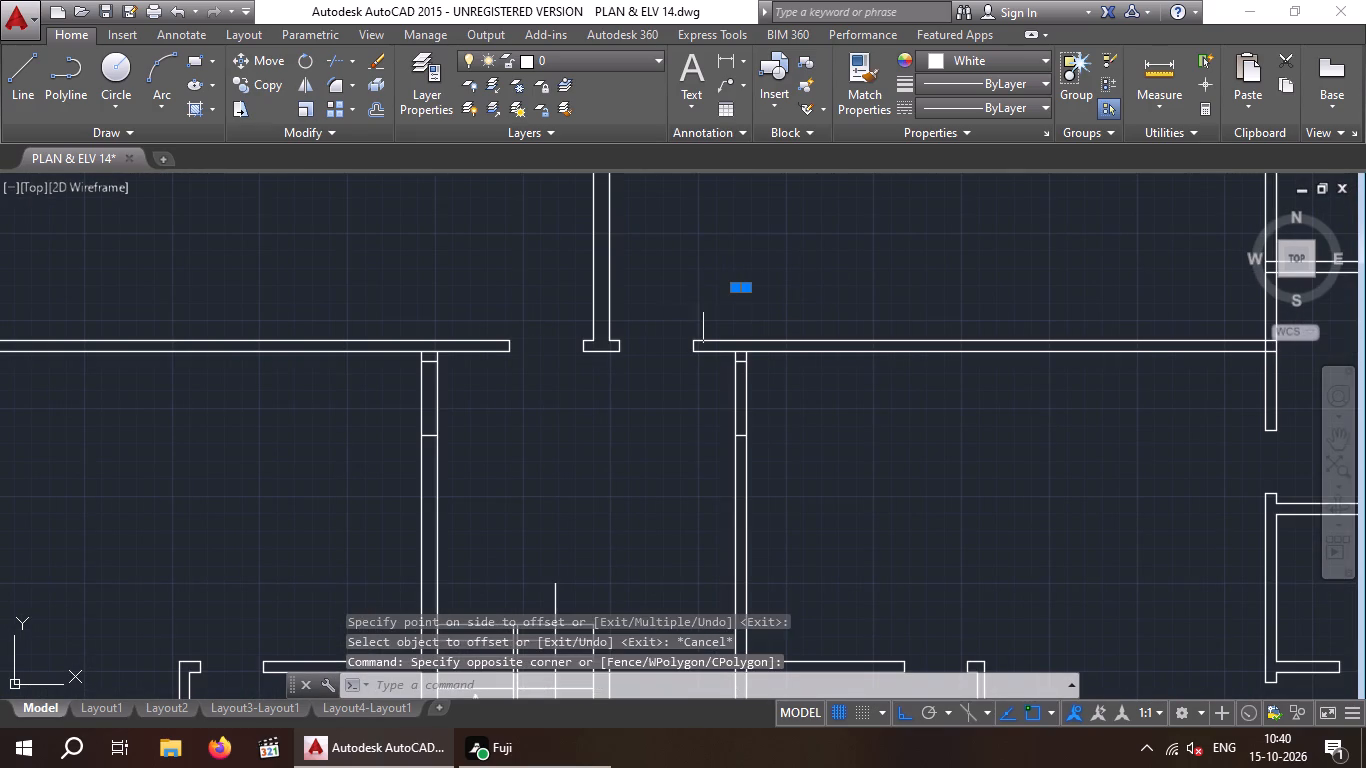
Trim both stair hall side walls between their jamb lines to cut a 3'6" door opening in each.
type("TR")
key("space")
key("space")
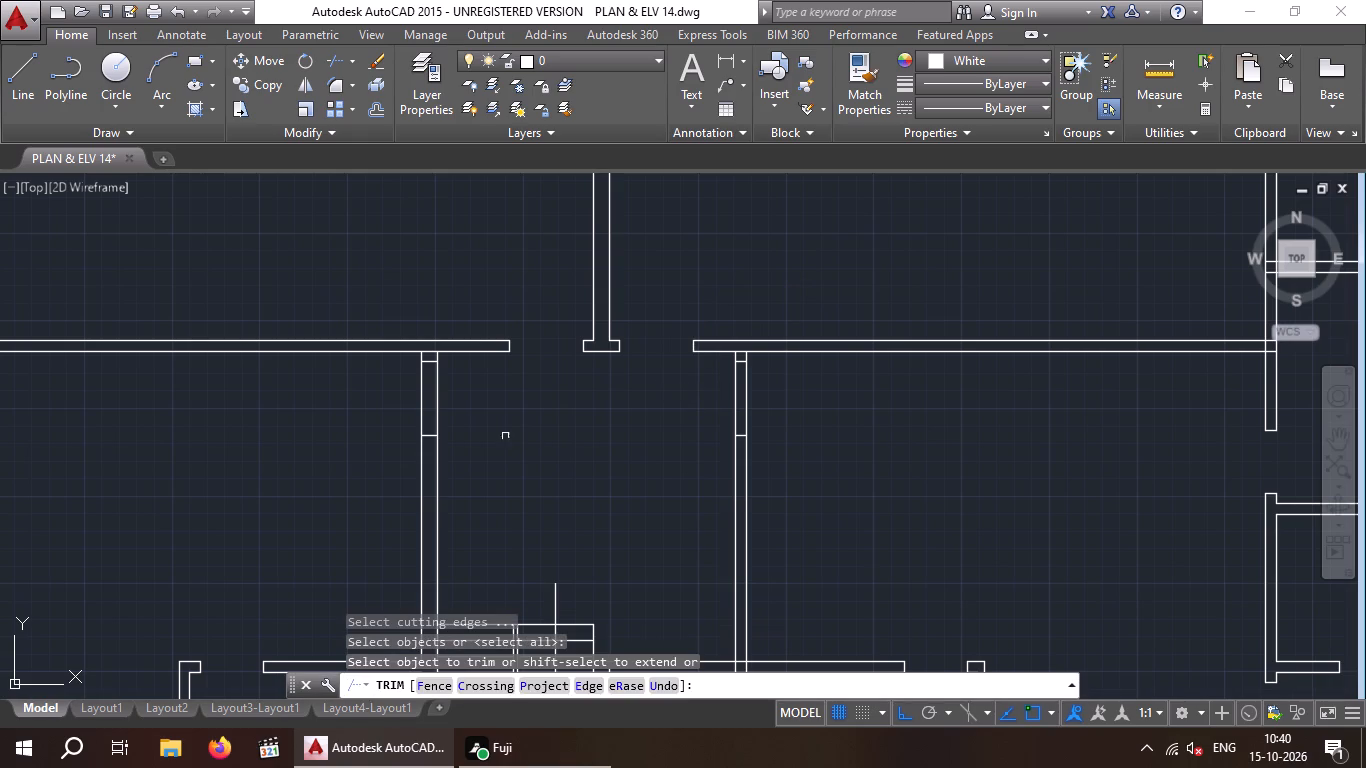
left_click_drag(523, 382, 445, 394)
left_click(411, 393)
left_click_drag(850, 379, 735, 400)
left_click(670, 408)
Trim the horizontal wall's underside line where the two short wall stubs above the new door openings join it.
scroll(431, 349, "up", 2)
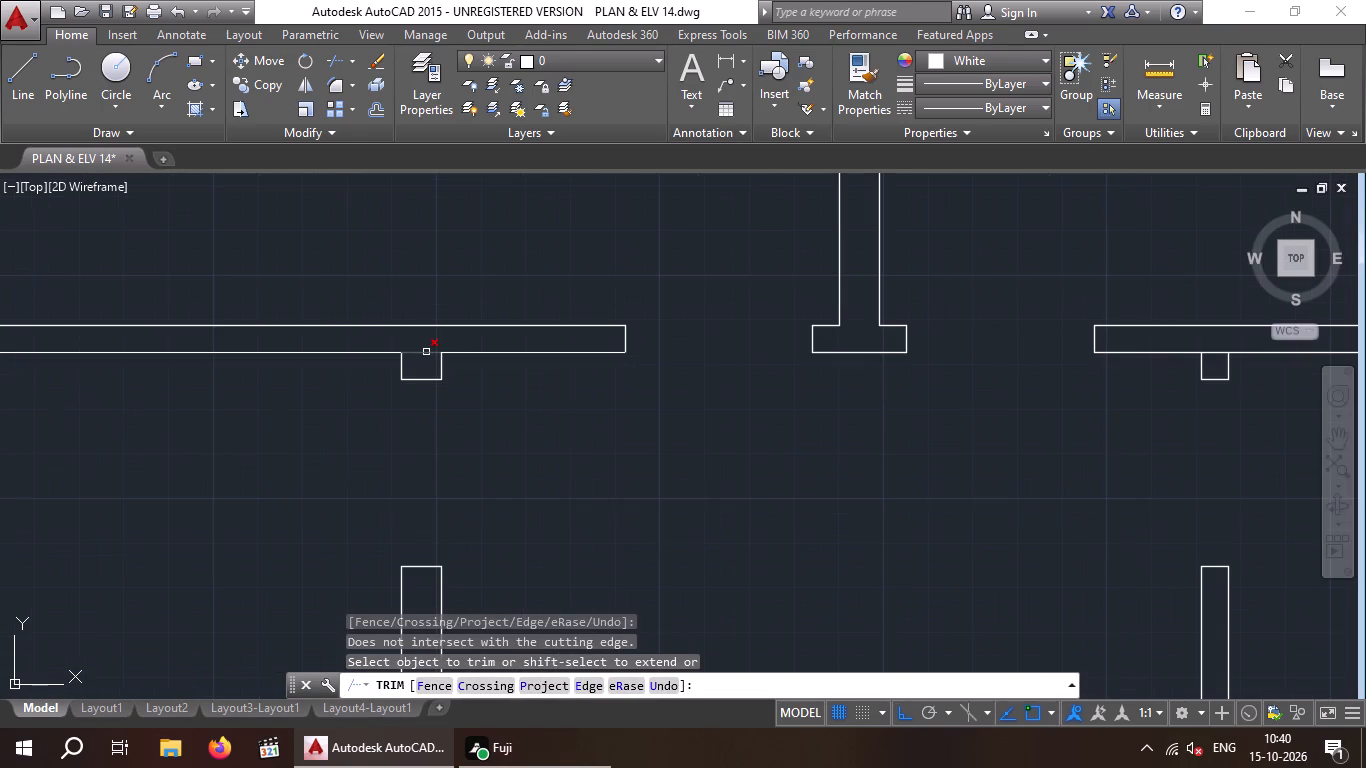
left_click(426, 352)
scroll(678, 438, "down", 2)
scroll(894, 399, "up", 2)
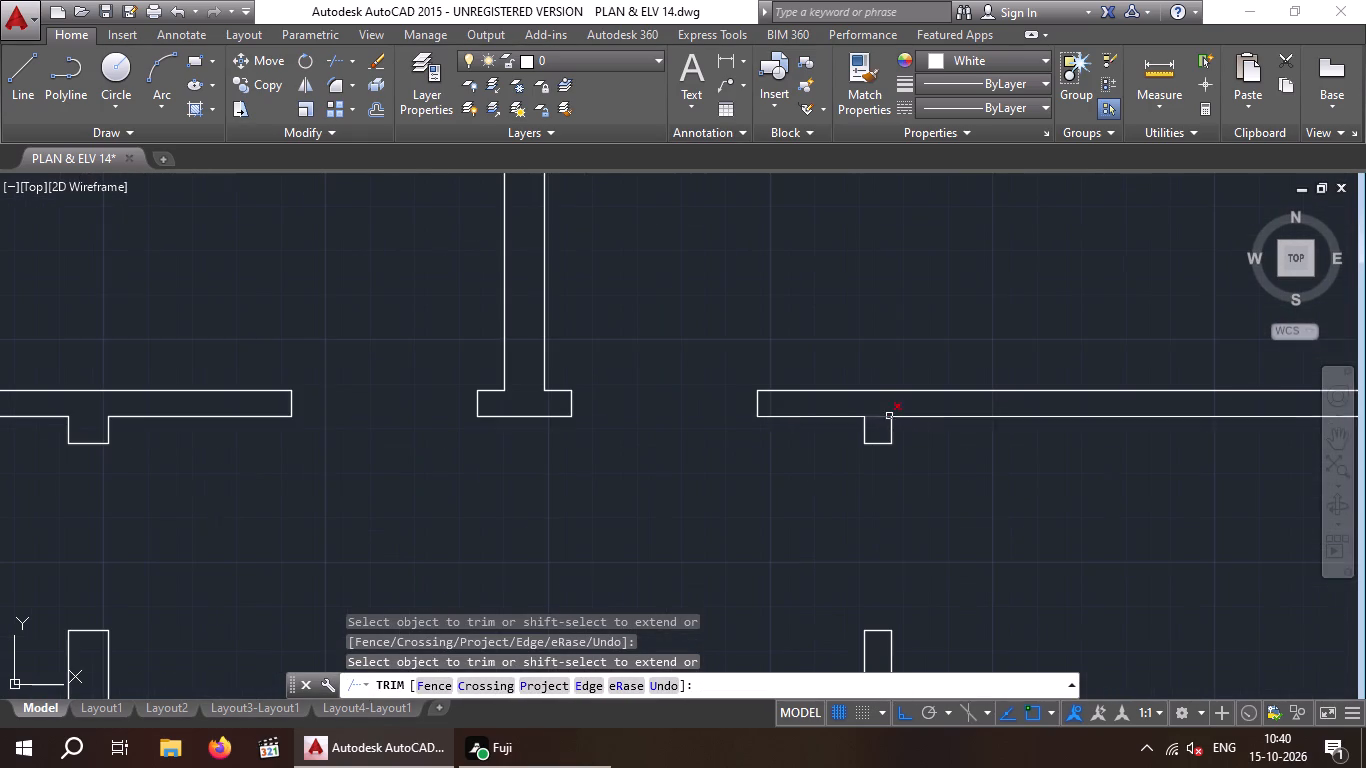
left_click(877, 416)
scroll(631, 499, "down", 3)
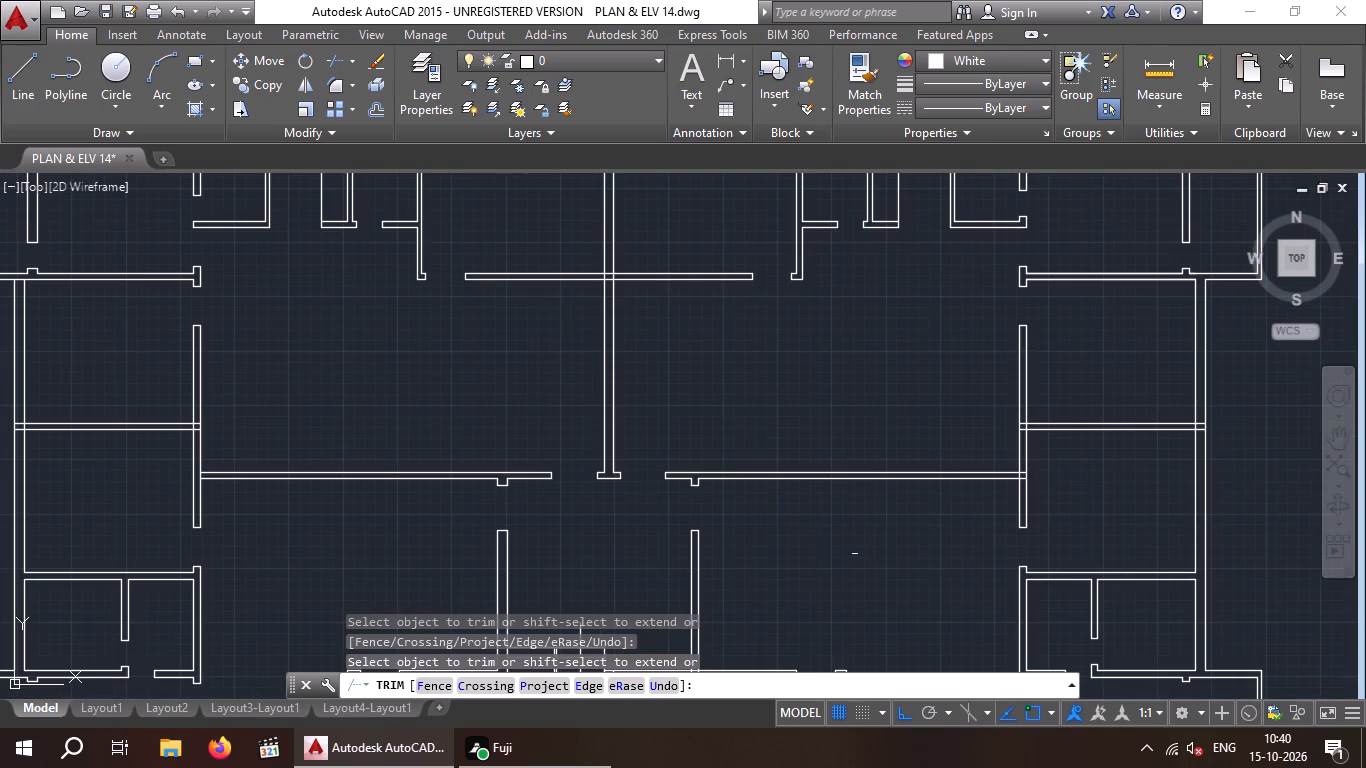
middle_click_drag(854, 551, 830, 477)
key("Escape")
key("Escape")
Save the floor plan drawing.
scroll(815, 497, "down", 1)
middle_click_drag(794, 485, 784, 485)
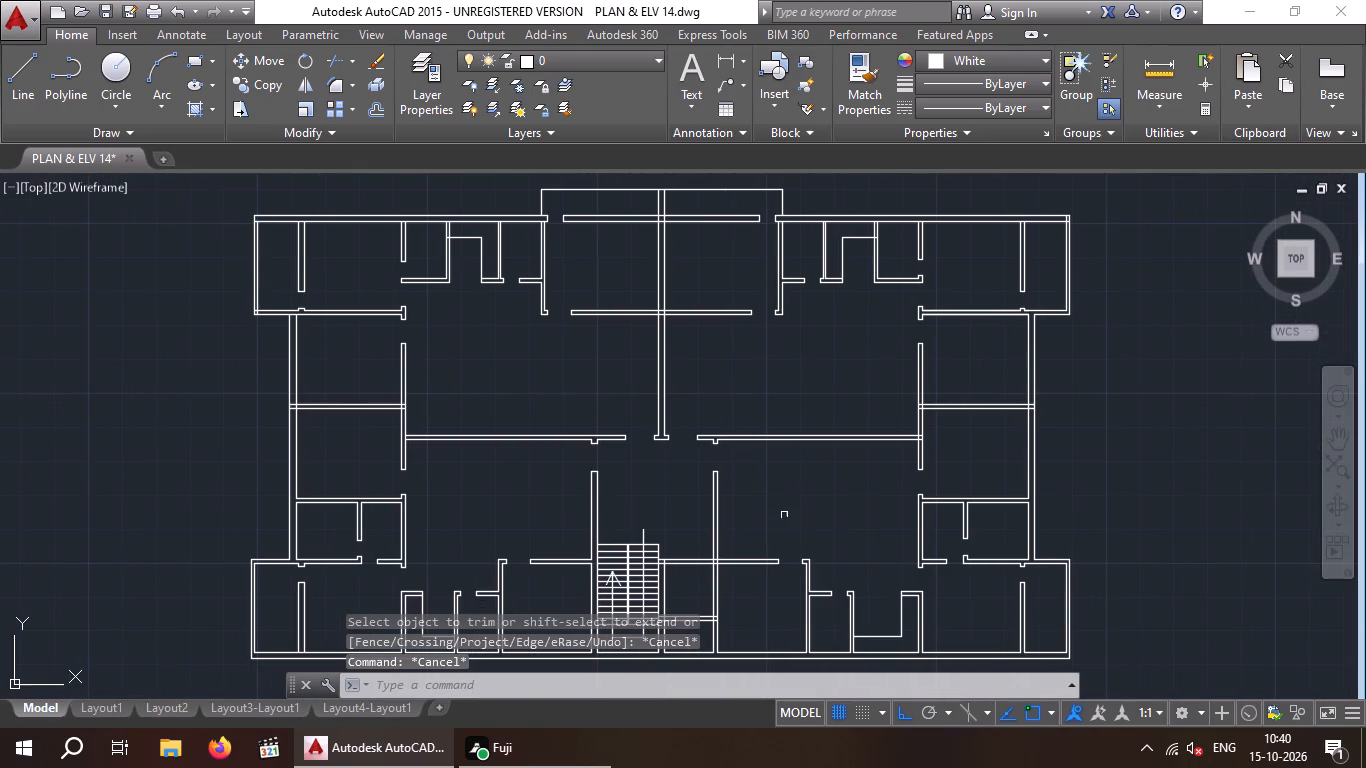
key("ctrl+s")
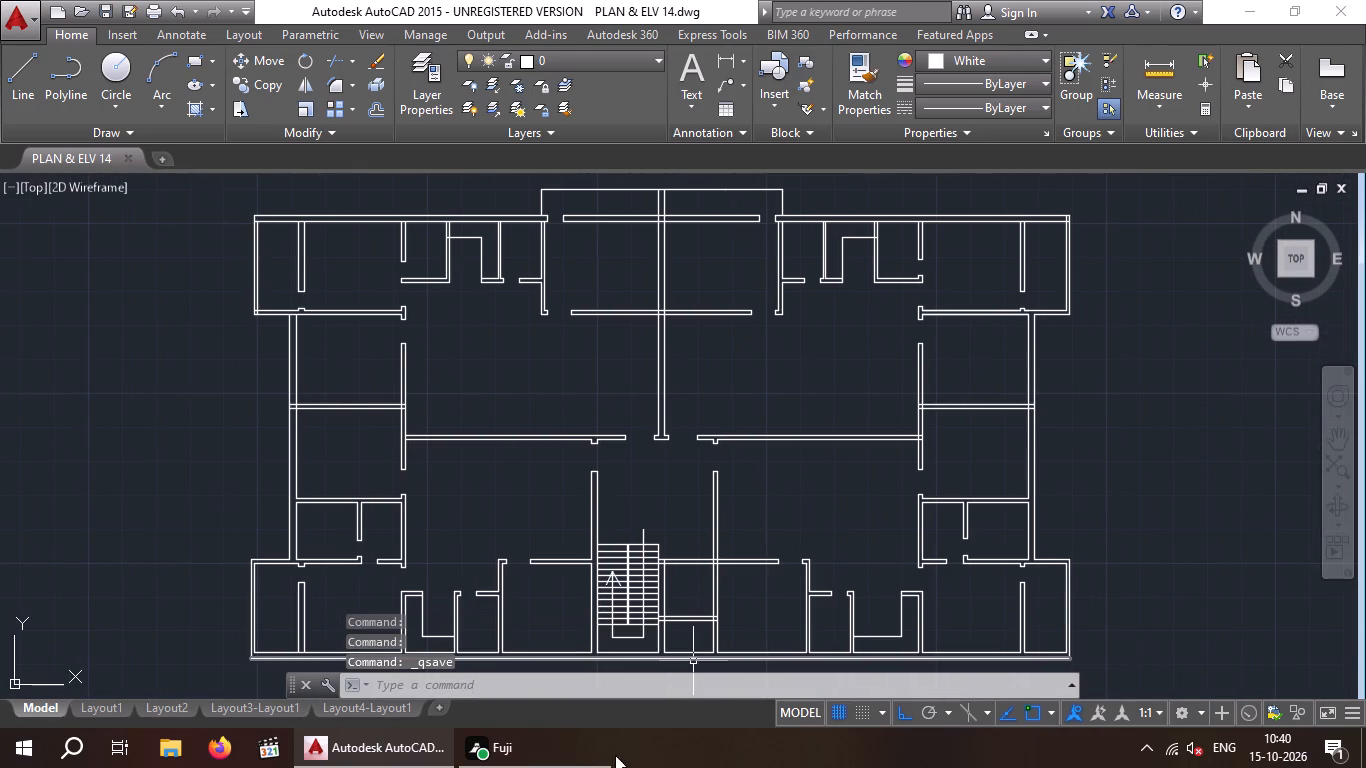
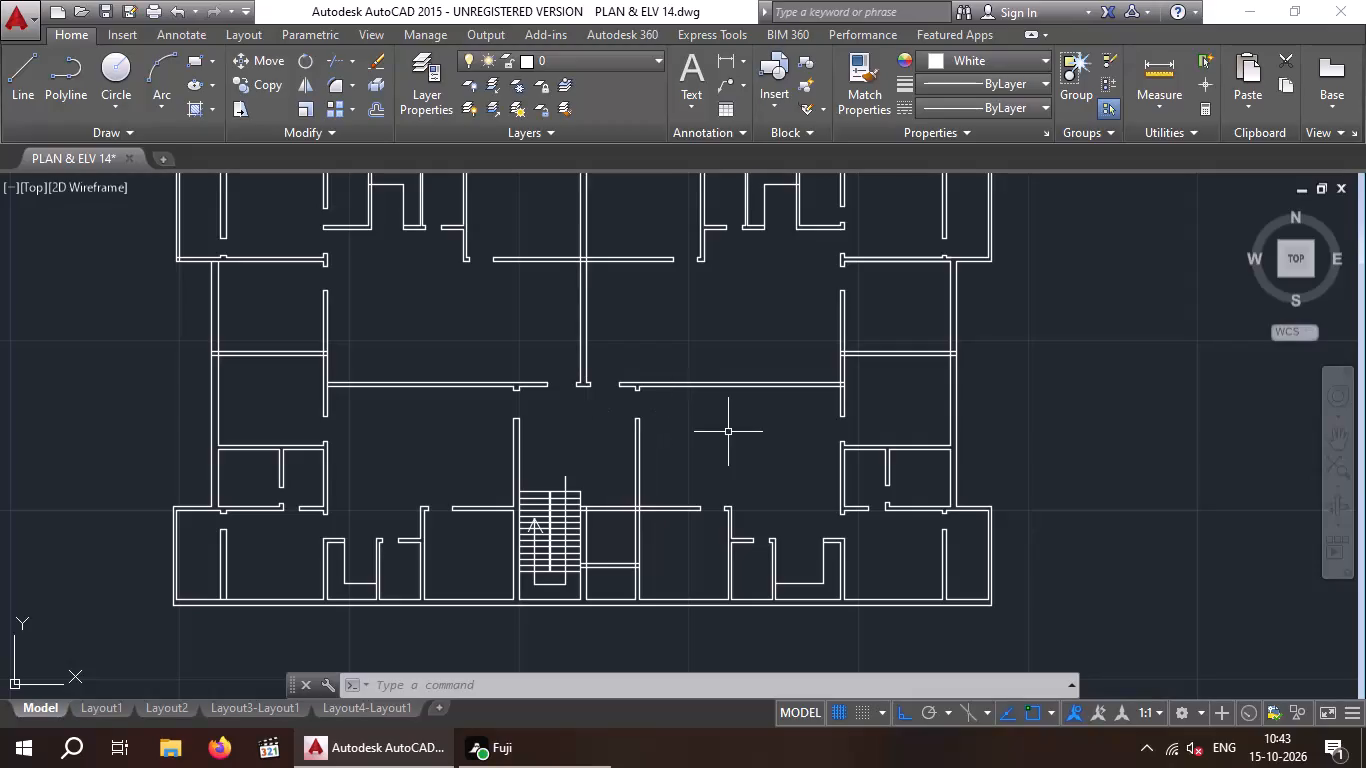
Trim the bottom outer wall's inner line where the far-left partition joins it.
middle_click_drag(718, 437, 589, 471)
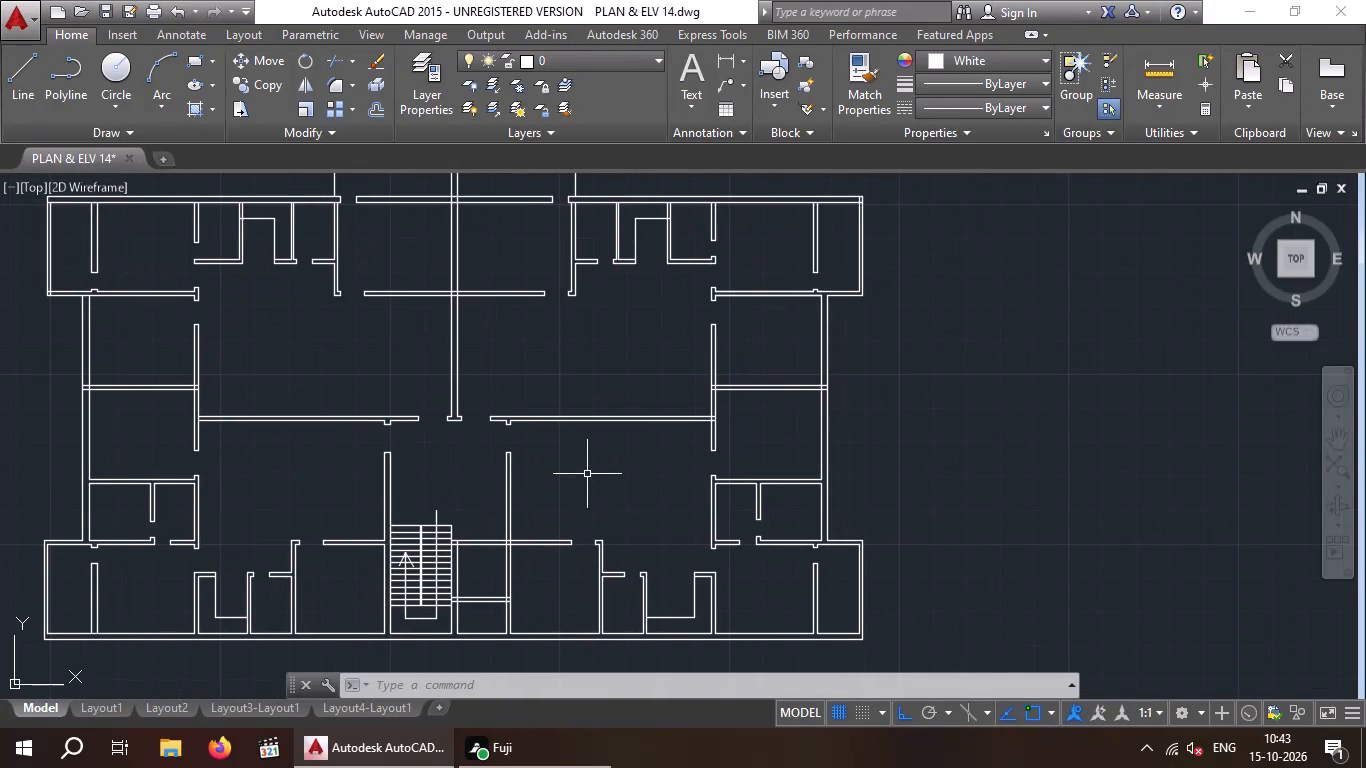
type("TR")
key("space")
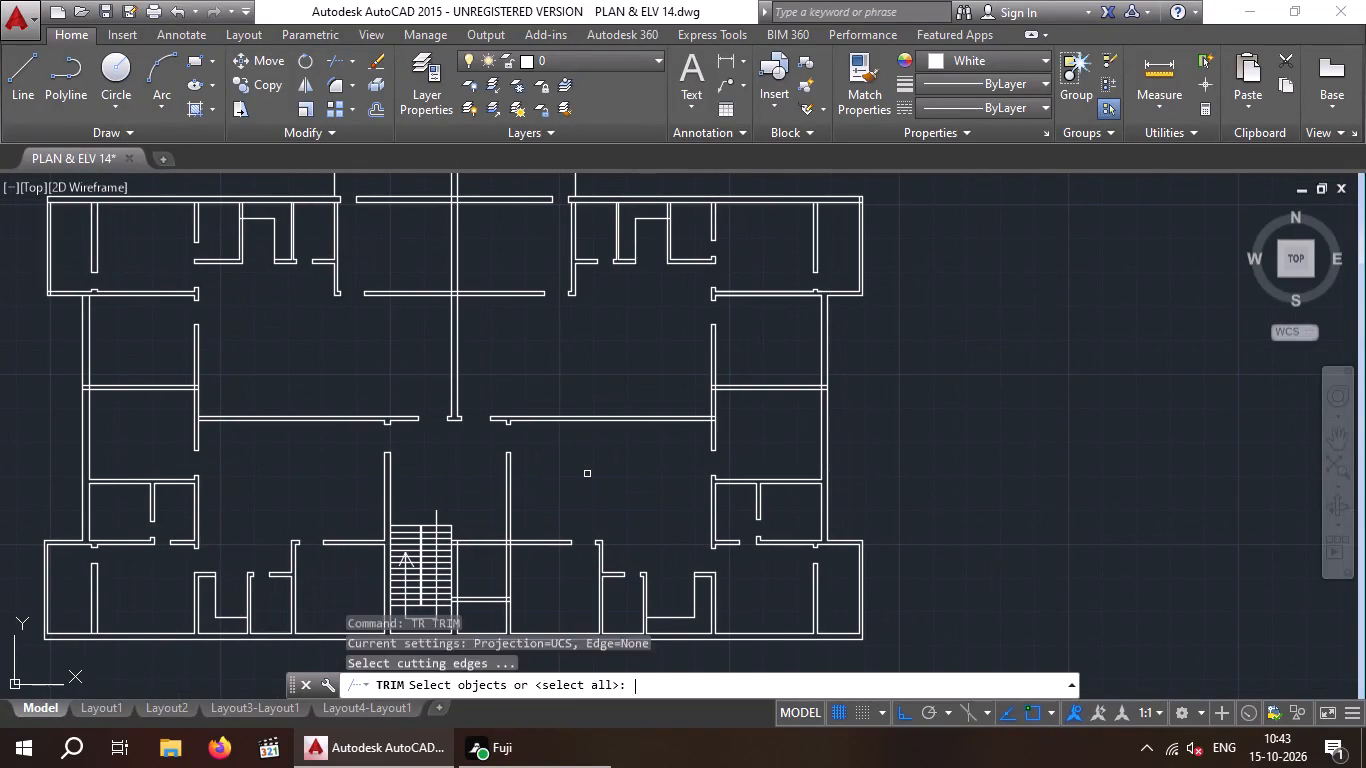
key("space")
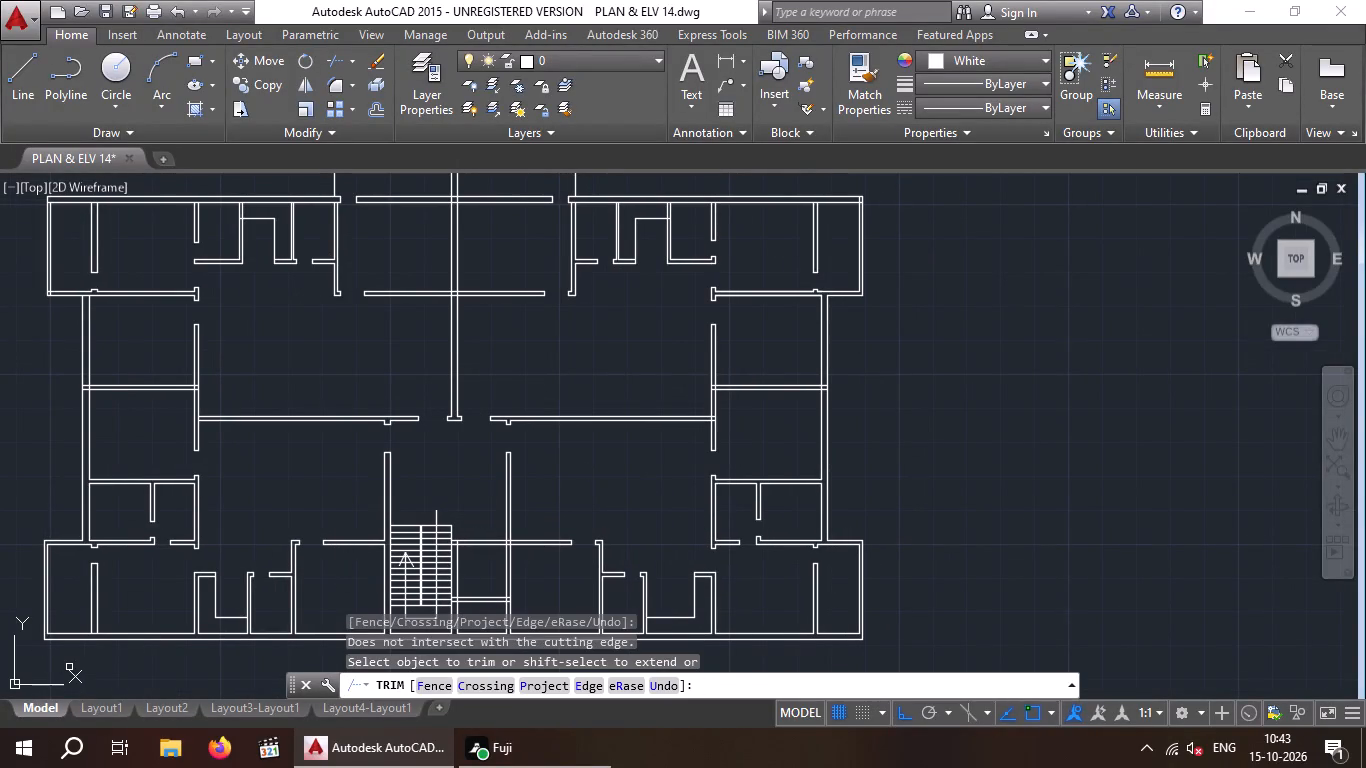
middle_click_drag(186, 668, 256, 572)
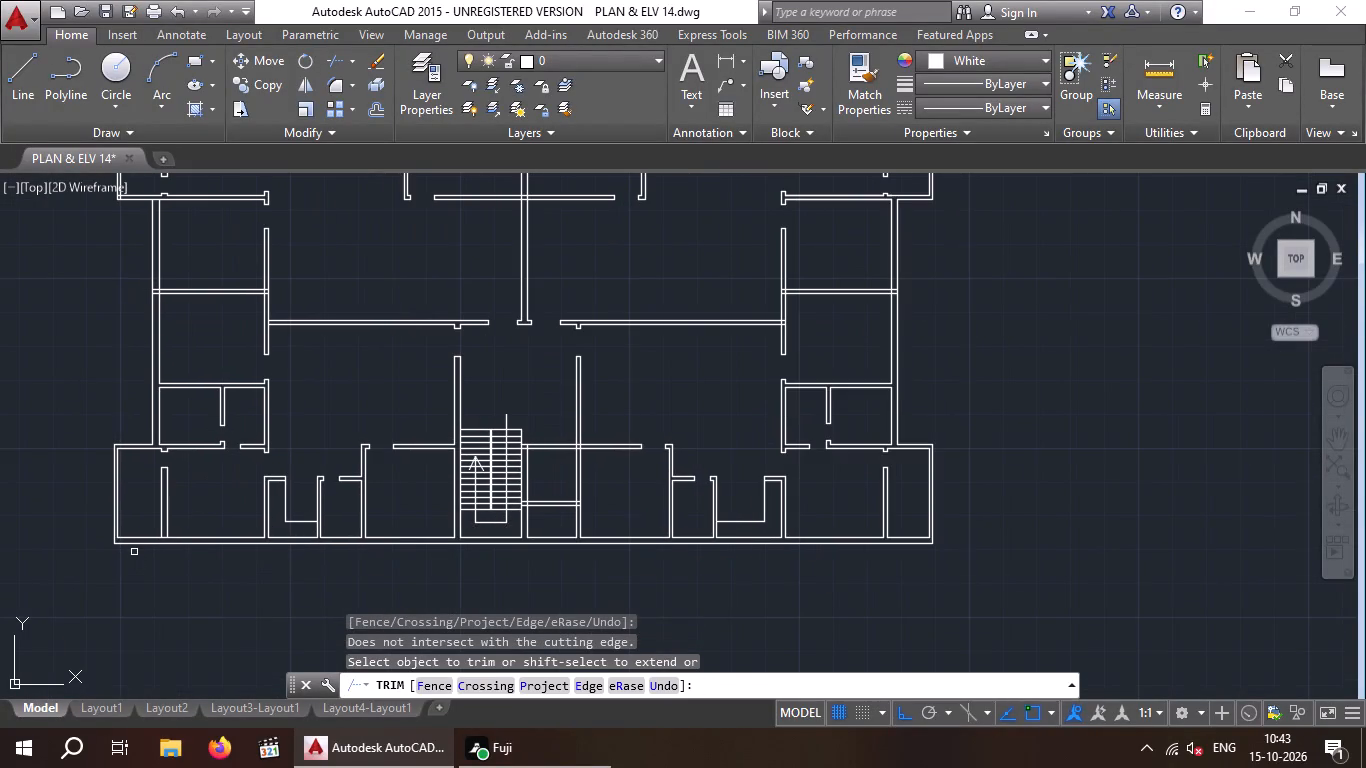
scroll(147, 536, "up", 2)
left_click(189, 544)
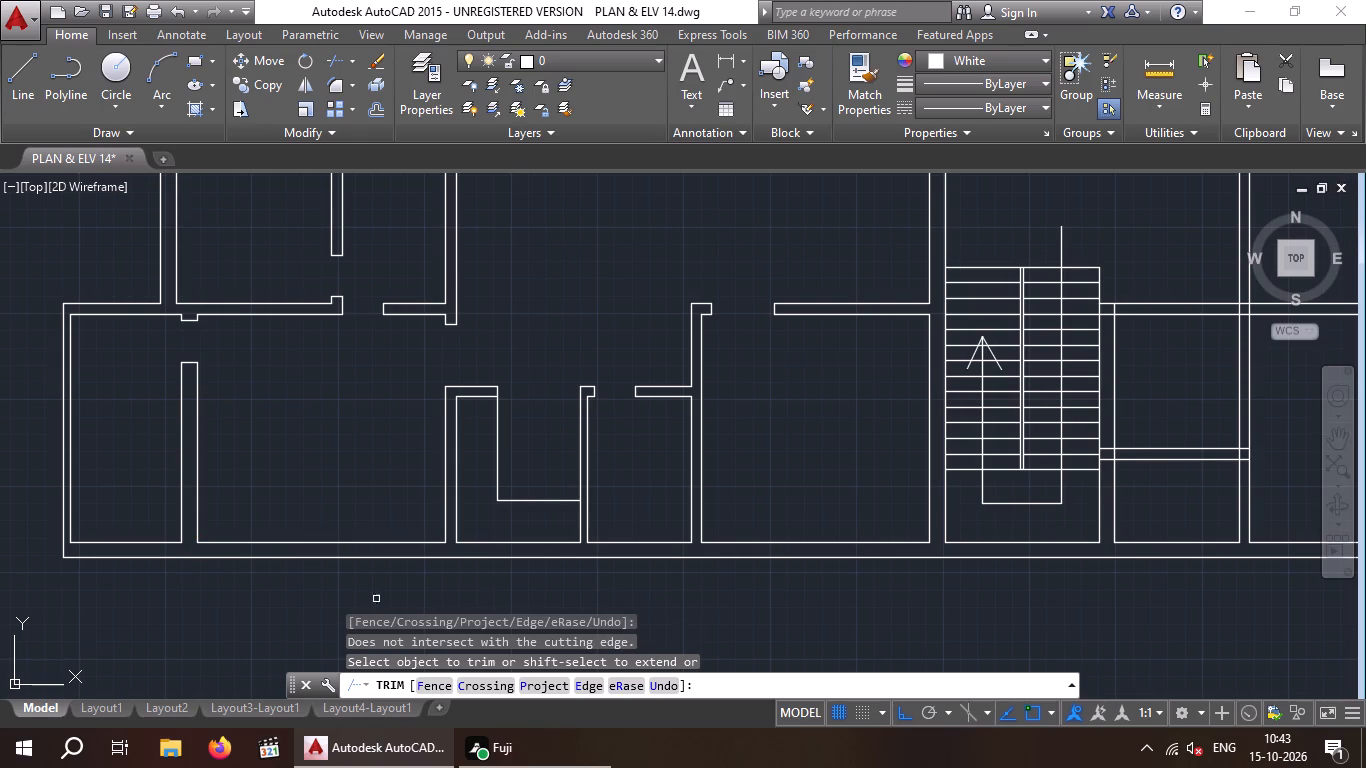
Trim the east end of the partition between the two right-hand rooms so it joins the outer wall openly.
middle_click_drag(495, 568, 169, 498)
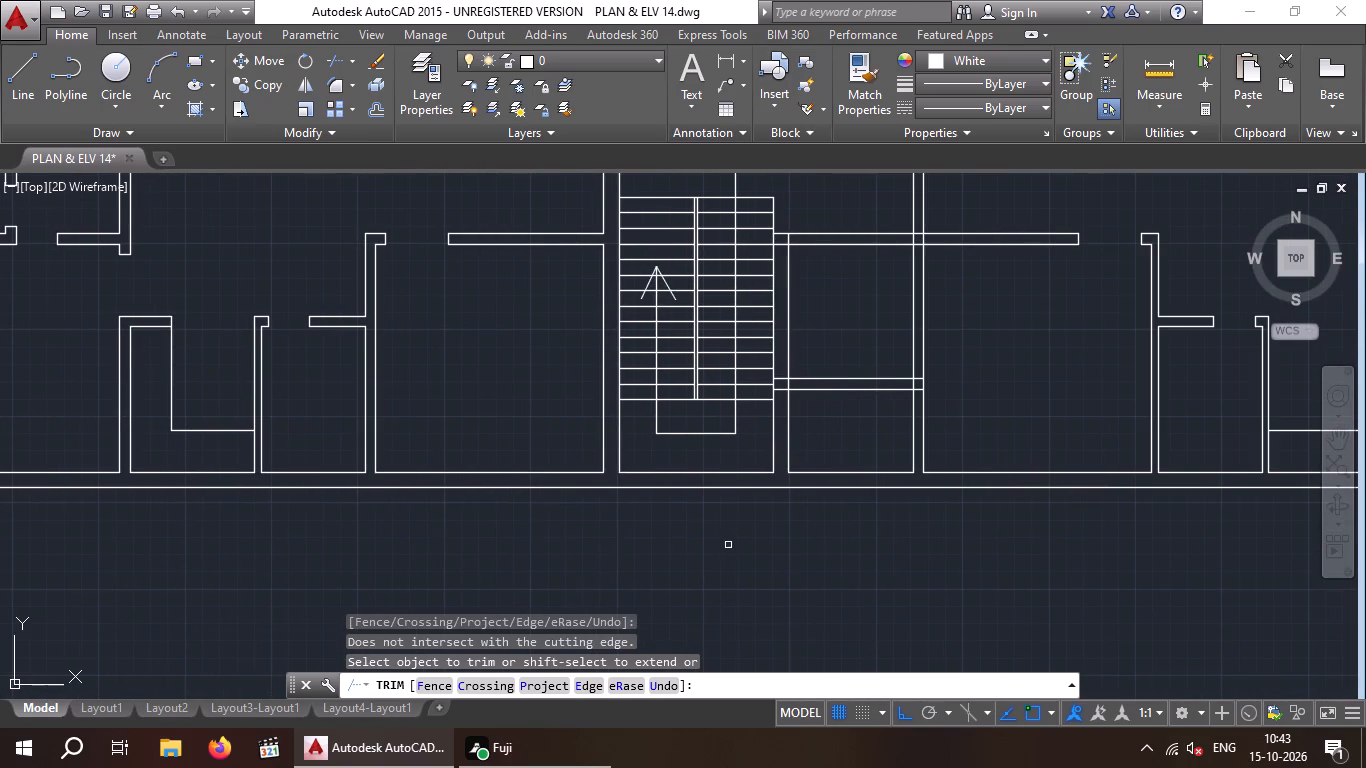
middle_click_drag(732, 540, 284, 555)
scroll(864, 558, "down", 1)
middle_click_drag(751, 570, 574, 597)
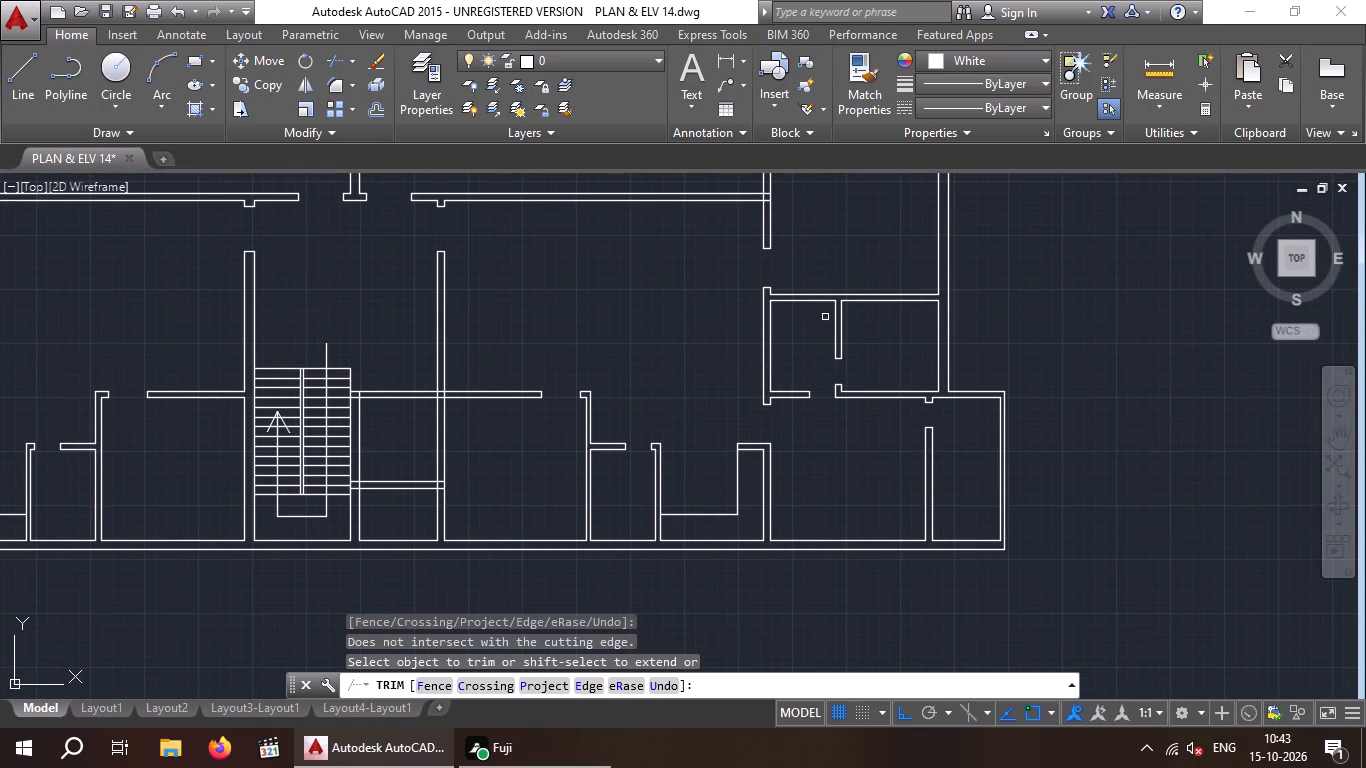
middle_click_drag(903, 352, 764, 567)
scroll(802, 353, "up", 3)
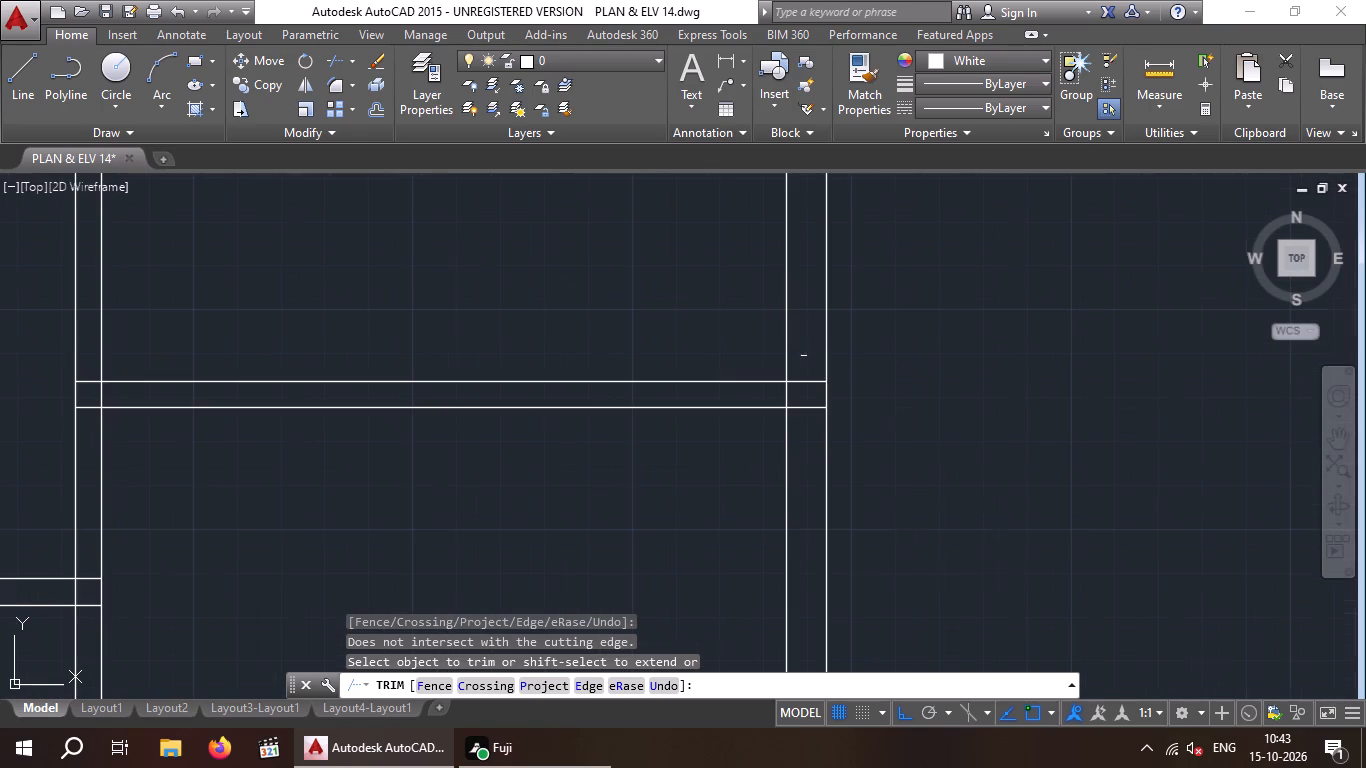
left_click_drag(800, 432, 803, 419)
left_click(810, 363)
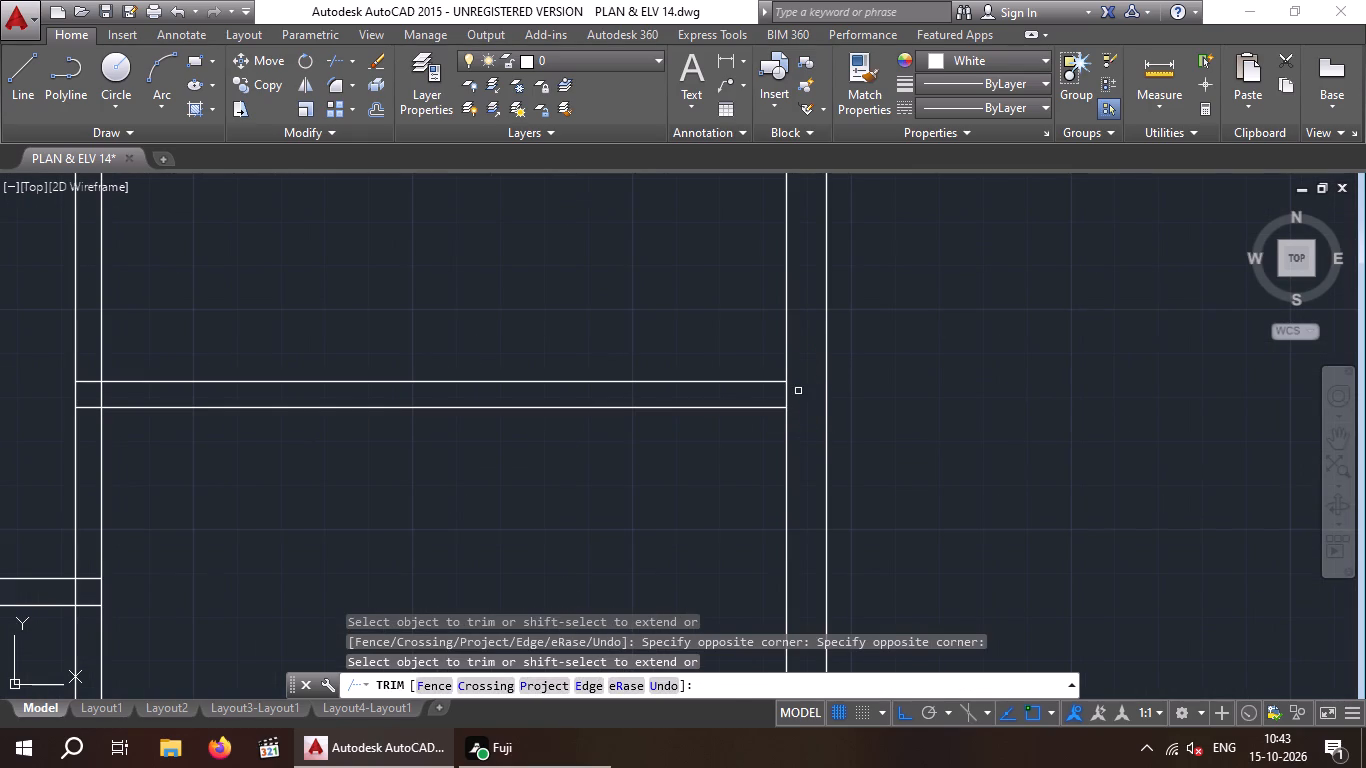
left_click_drag(798, 391, 763, 397)
left_click(740, 401)
Trim the overlapping lines where the long horizontal wall above the stair hall meets the right-hand rooms' inner vertical wall.
scroll(742, 399, "down", 2)
middle_click_drag(644, 453, 673, 433)
middle_click(673, 433)
scroll(509, 456, "up", 3)
left_click_drag(531, 515, 532, 492)
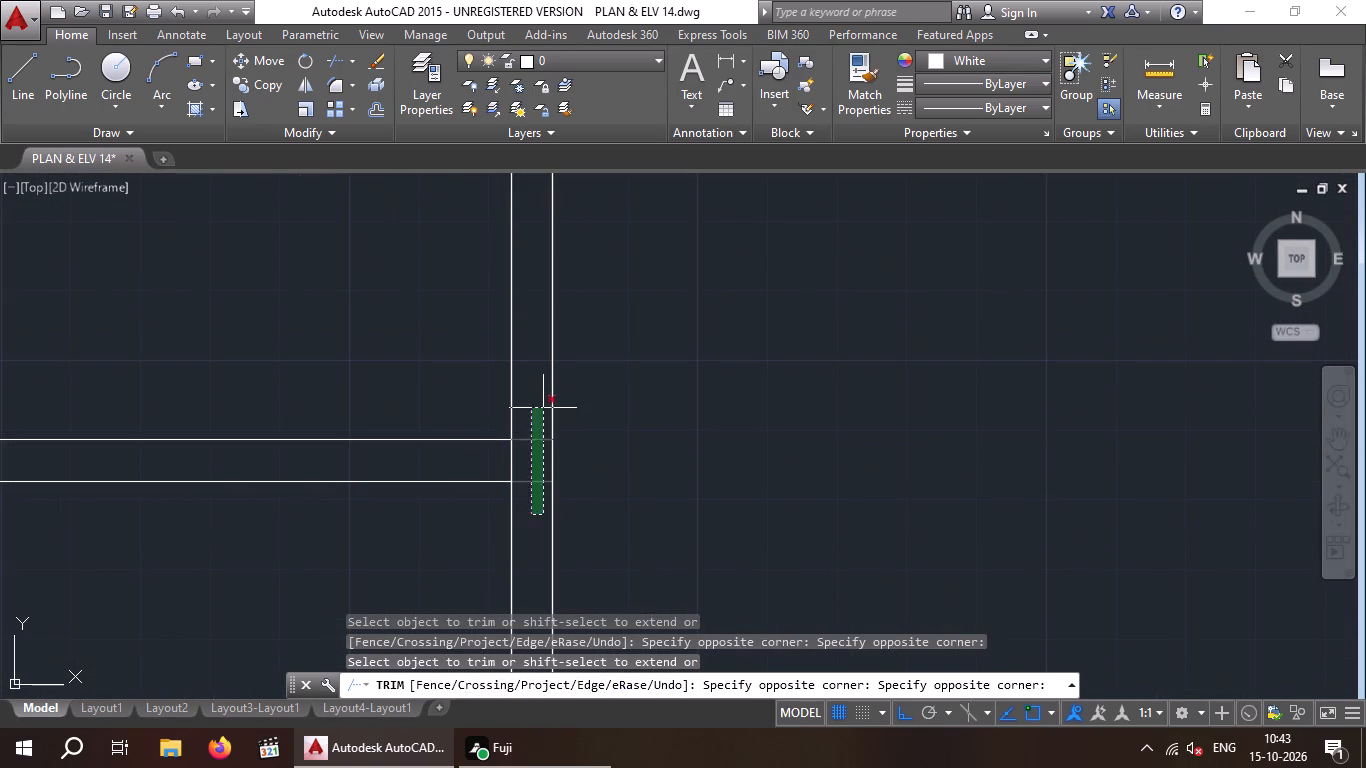
left_click(543, 408)
left_click_drag(532, 454, 520, 457)
left_click(506, 456)
Trim the west end of the partition between the two right-hand rooms where it crosses their inner vertical wall.
scroll(731, 380, "down", 1)
middle_click_drag(725, 393, 679, 467)
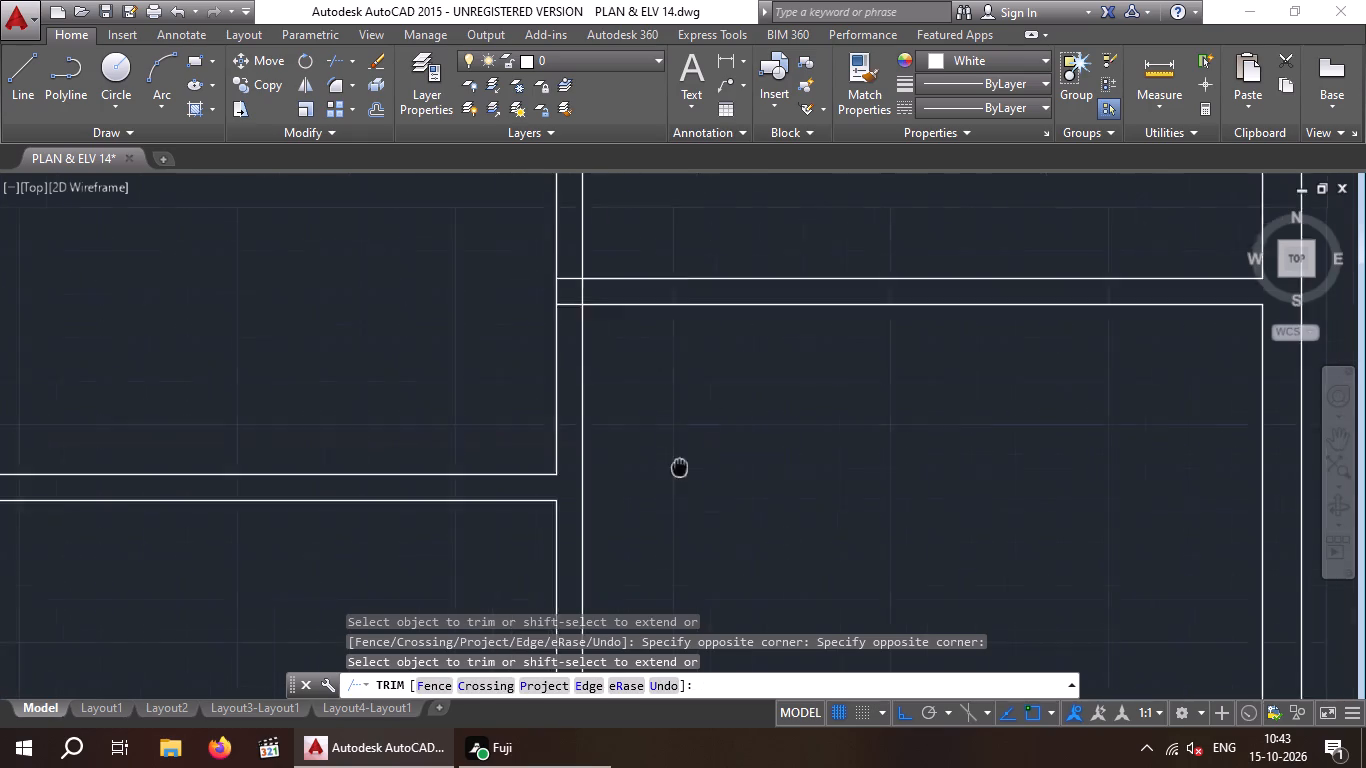
middle_click_drag(679, 467, 621, 562)
scroll(490, 417, "up", 2)
left_click_drag(502, 453, 505, 438)
left_click(523, 313)
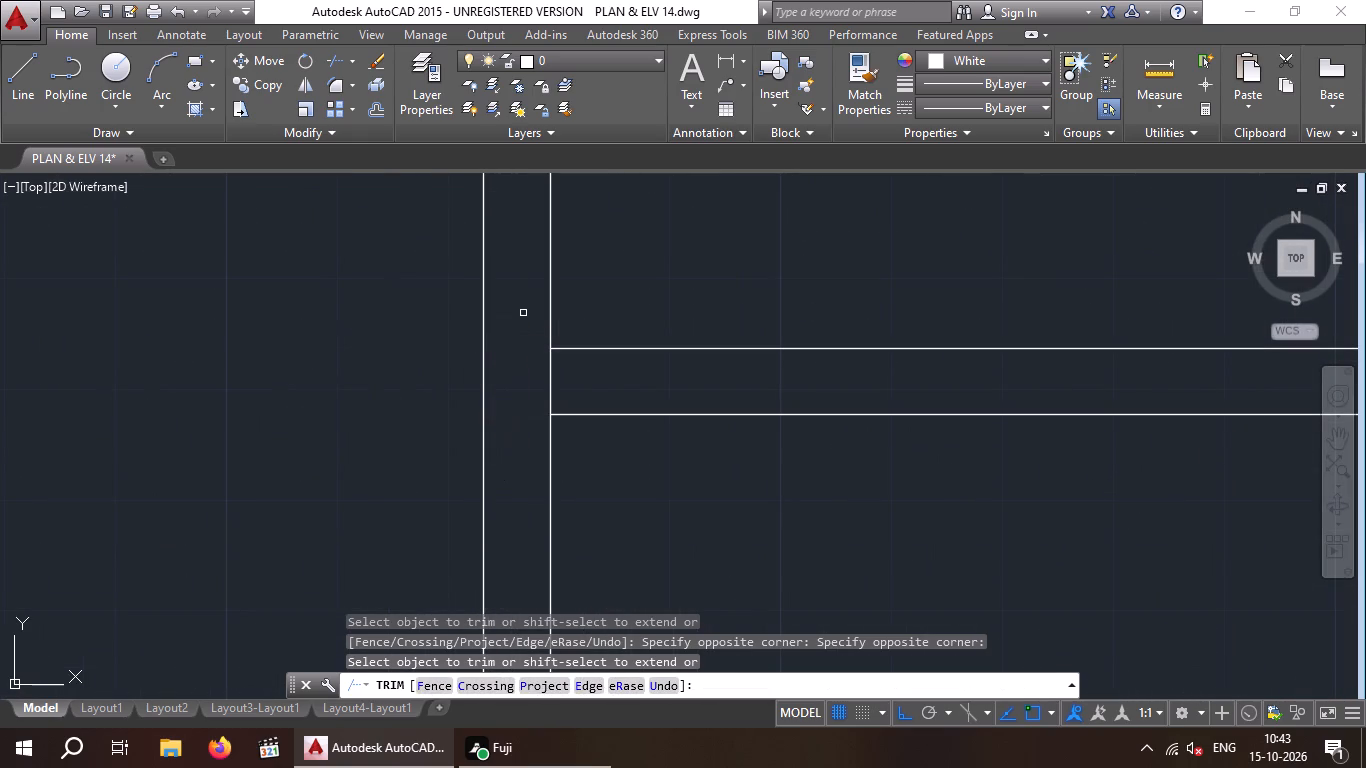
left_click_drag(629, 376, 562, 388)
left_click(523, 377)
Trim the crossing inner lines at the plan's top-right outer wall corner.
scroll(523, 377, "down", 4)
middle_click_drag(639, 430, 564, 599)
scroll(582, 376, "down", 1)
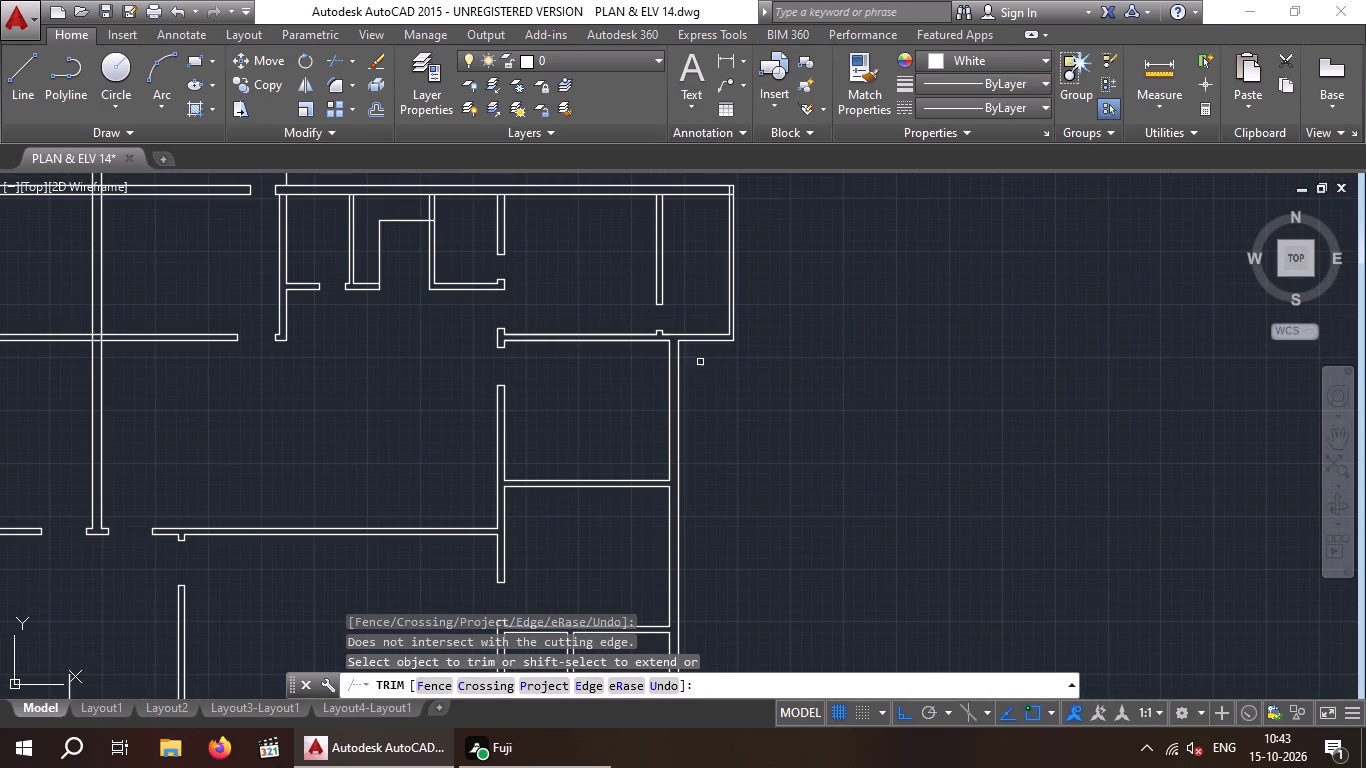
middle_click_drag(733, 381, 665, 542)
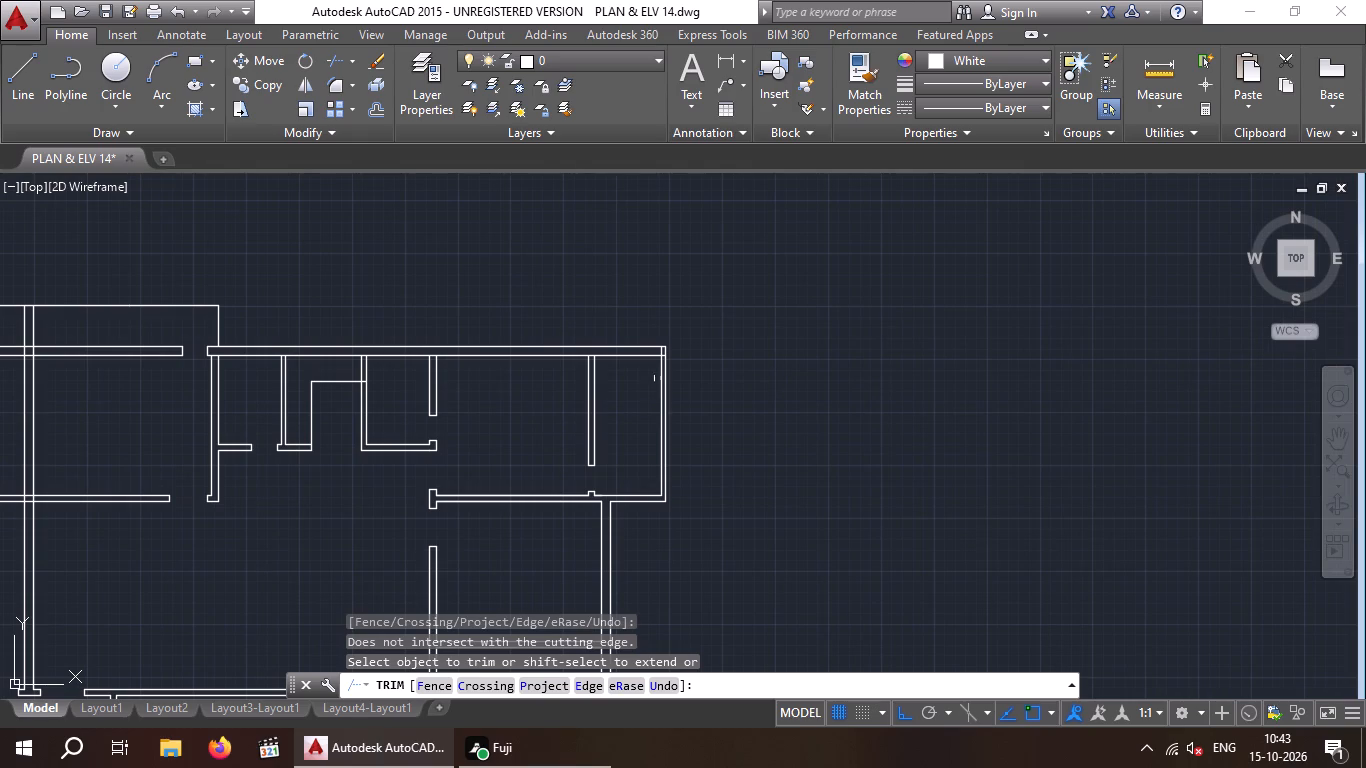
scroll(660, 356, "up", 4)
left_click_drag(649, 338, 635, 340)
left_click(625, 338)
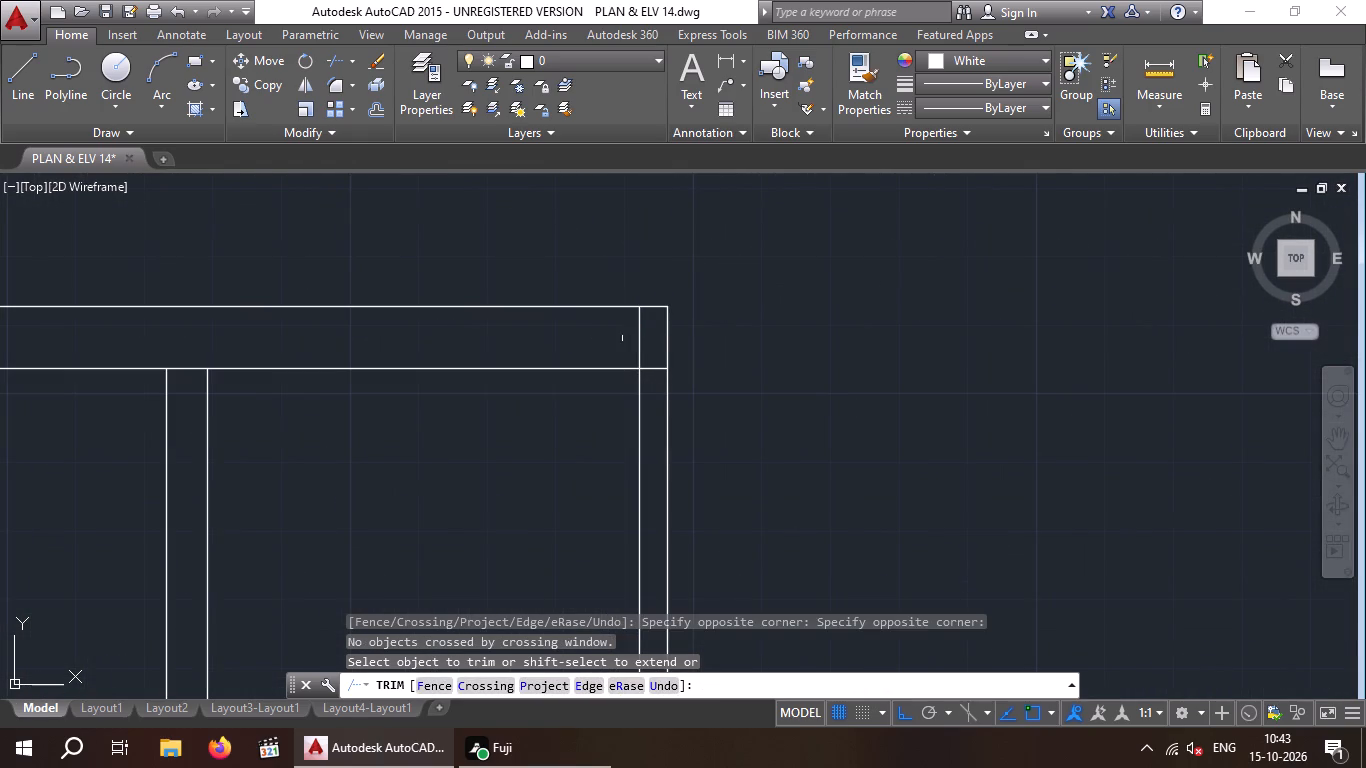
left_click_drag(656, 326, 642, 336)
left_click(627, 335)
left_click_drag(647, 336, 660, 385)
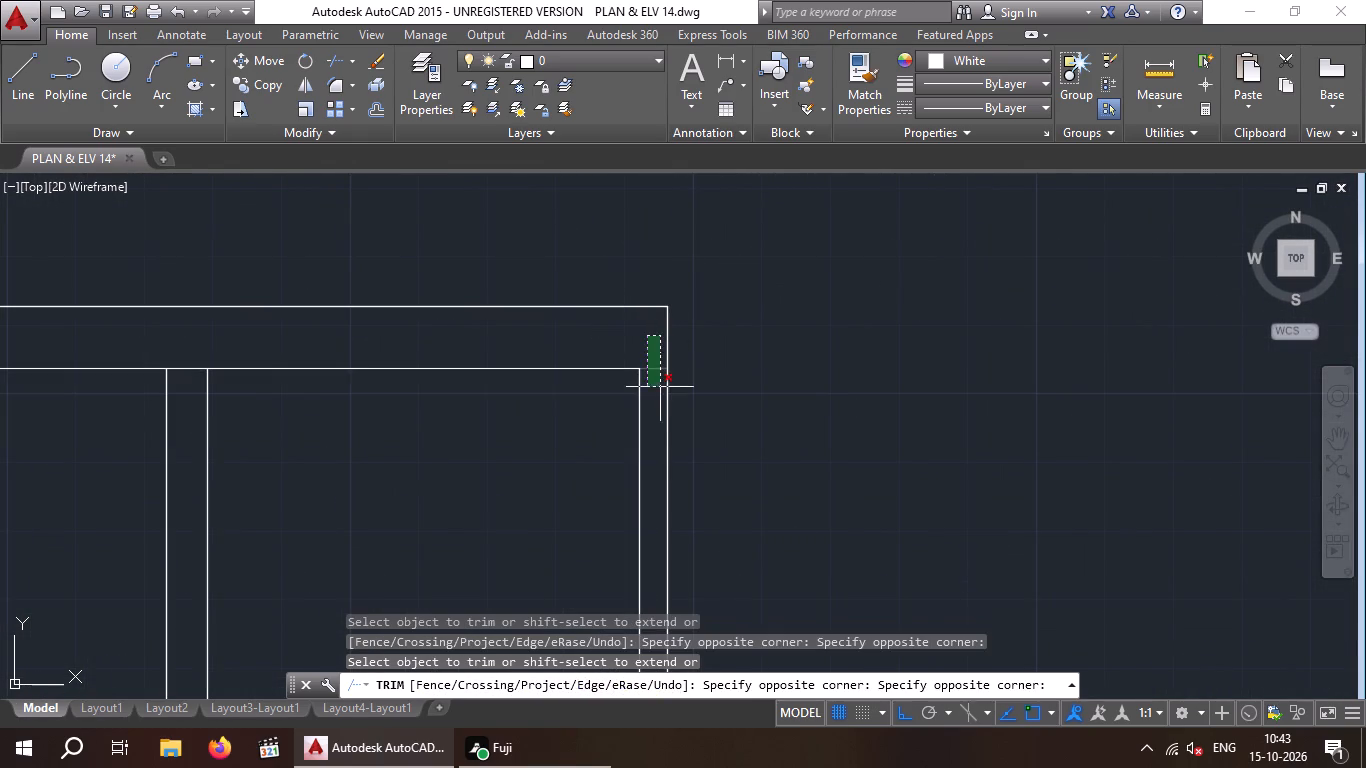
left_click(660, 387)
Trim the top outer wall's inner line at the right wing's three easternmost partitions, plus the stepped line crossing the third partition.
scroll(608, 330, "down", 1)
middle_click_drag(610, 329, 868, 397)
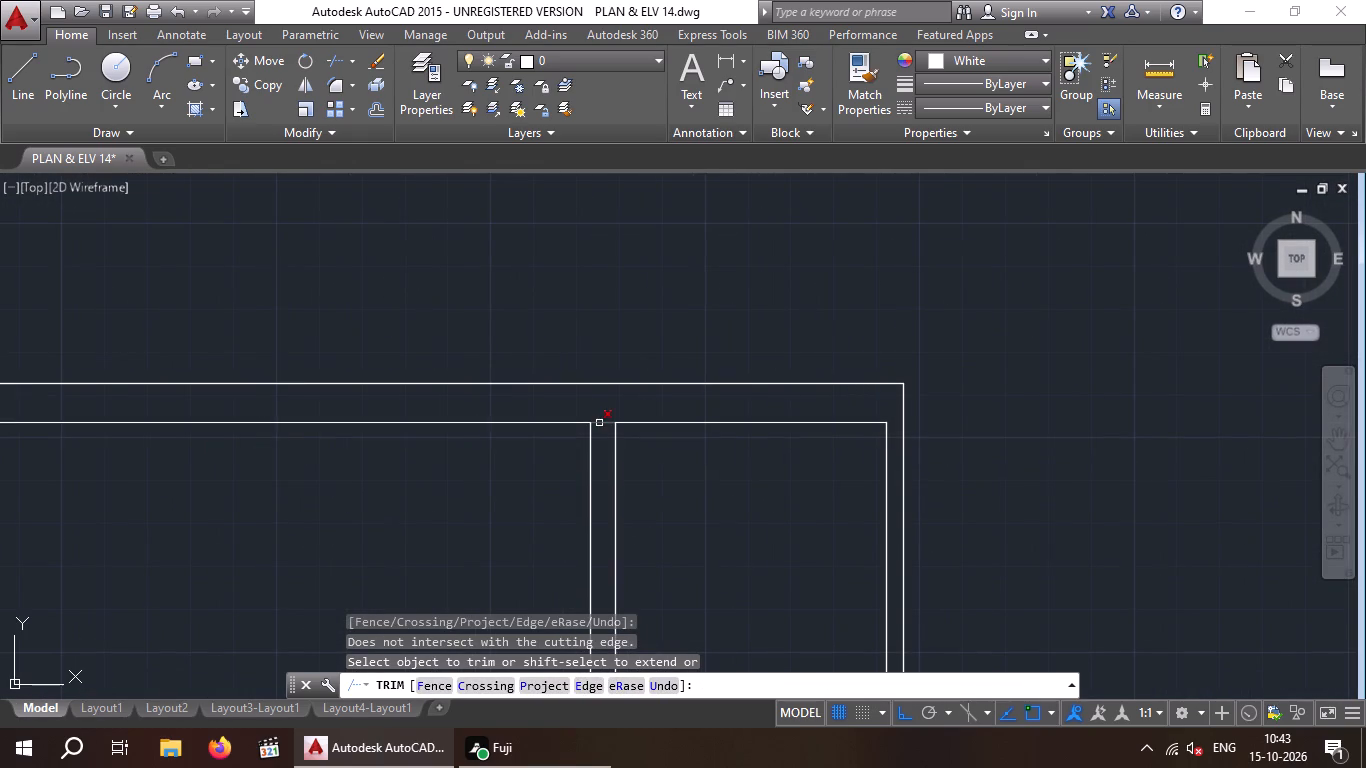
left_click(600, 424)
scroll(610, 412, "down", 4)
scroll(505, 415, "up", 4)
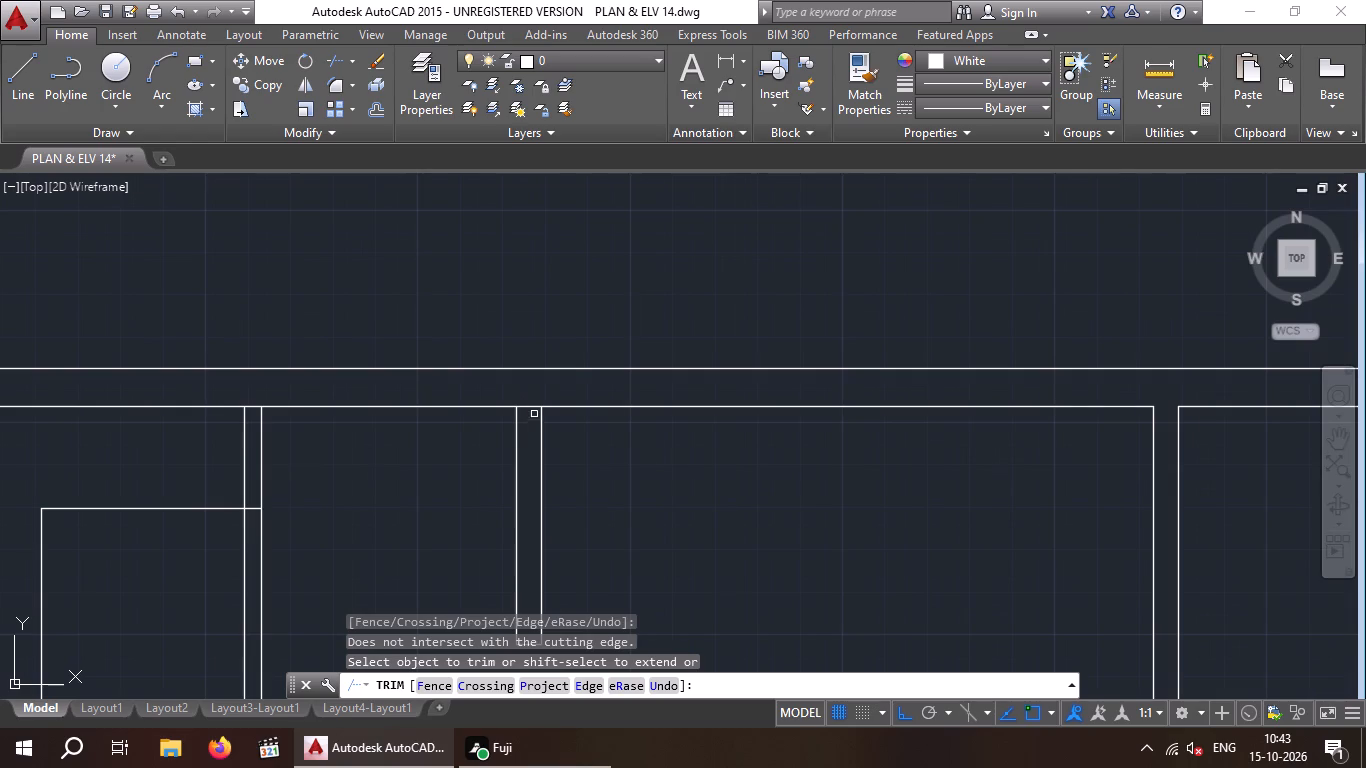
left_click(534, 407)
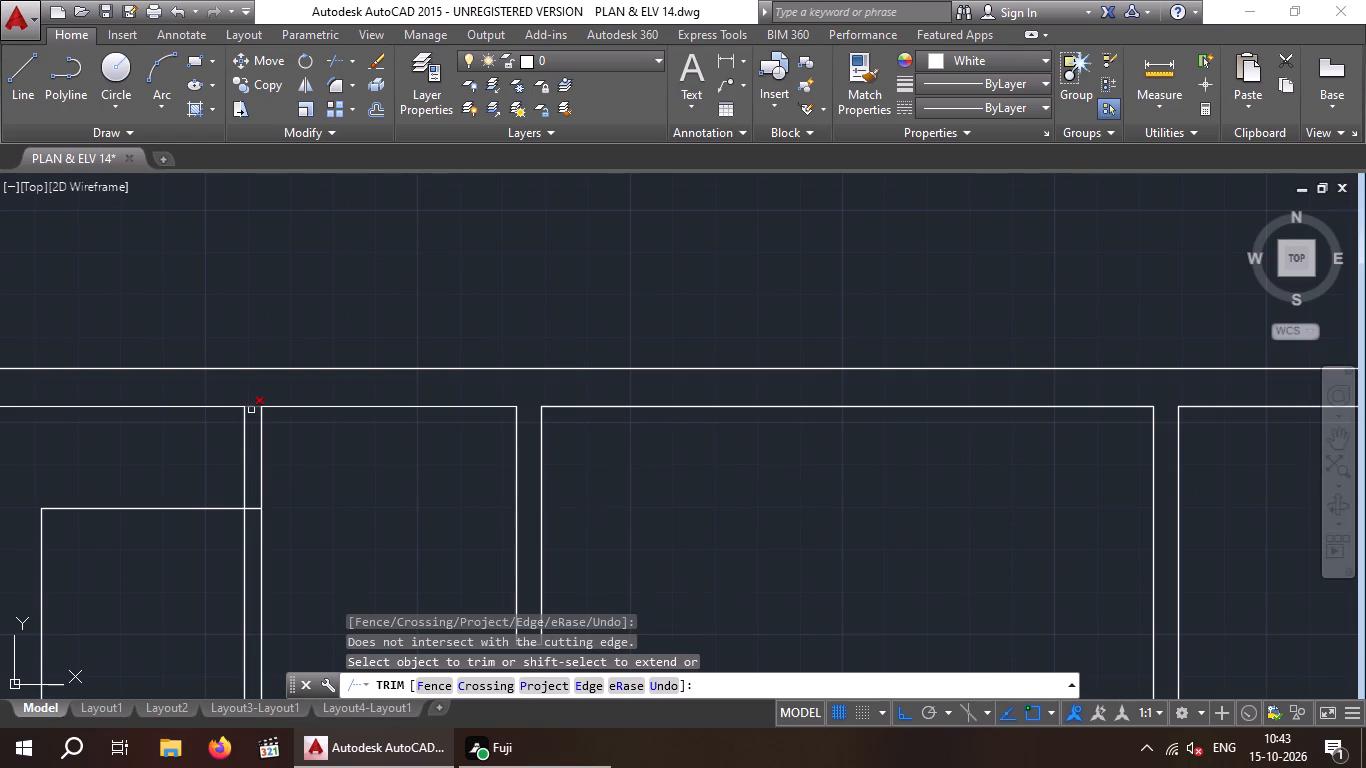
left_click(253, 408)
left_click(250, 508)
Trim the top outer wall's inner line at the right wing's two remaining partitions nearest the central rooms.
scroll(337, 475, "down", 2)
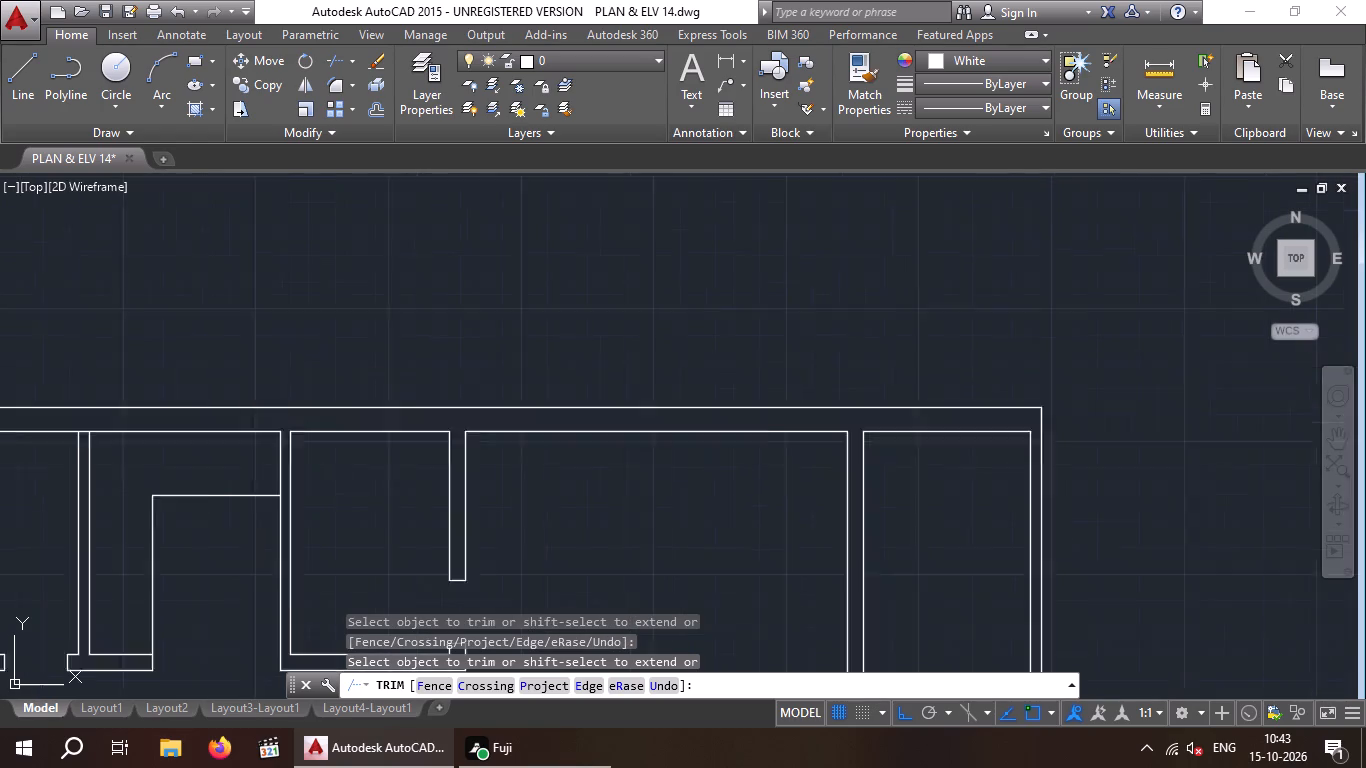
middle_click_drag(350, 466, 373, 459)
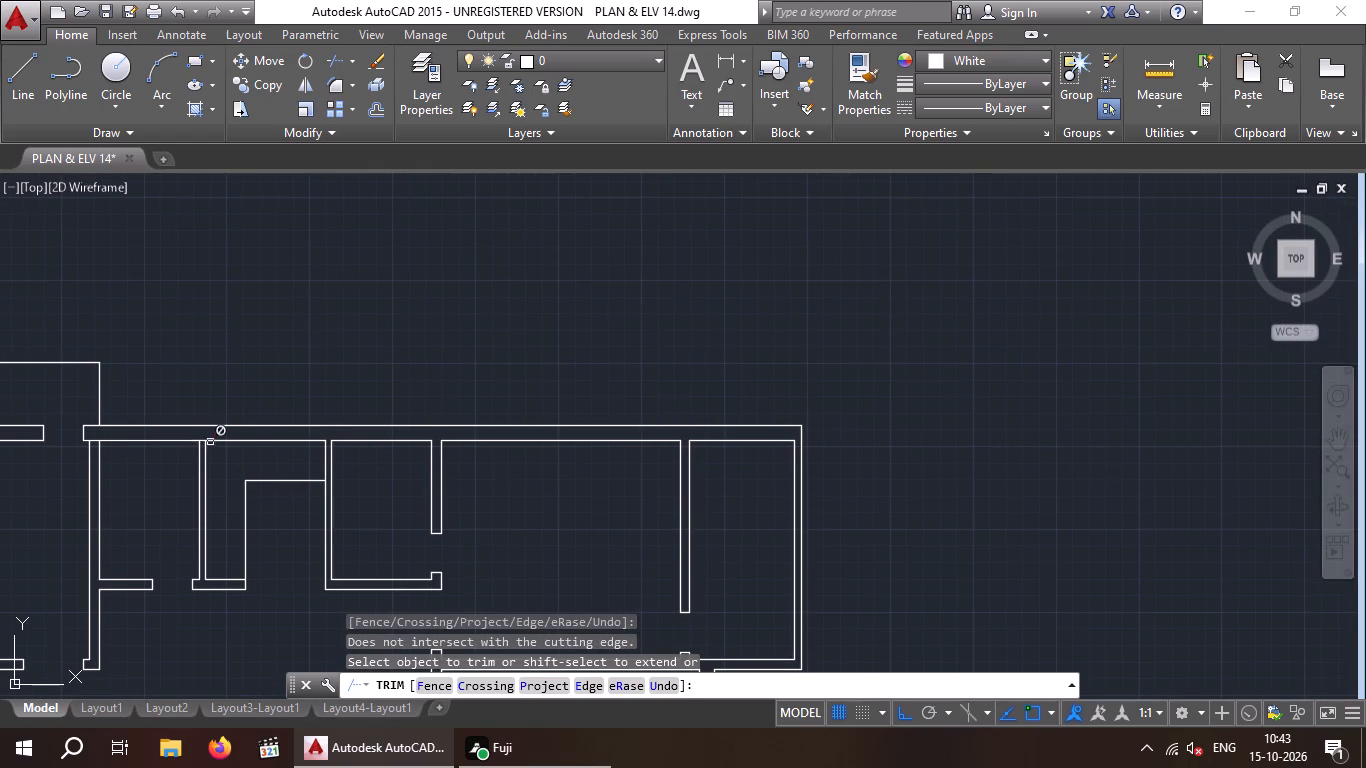
scroll(207, 438, "up", 4)
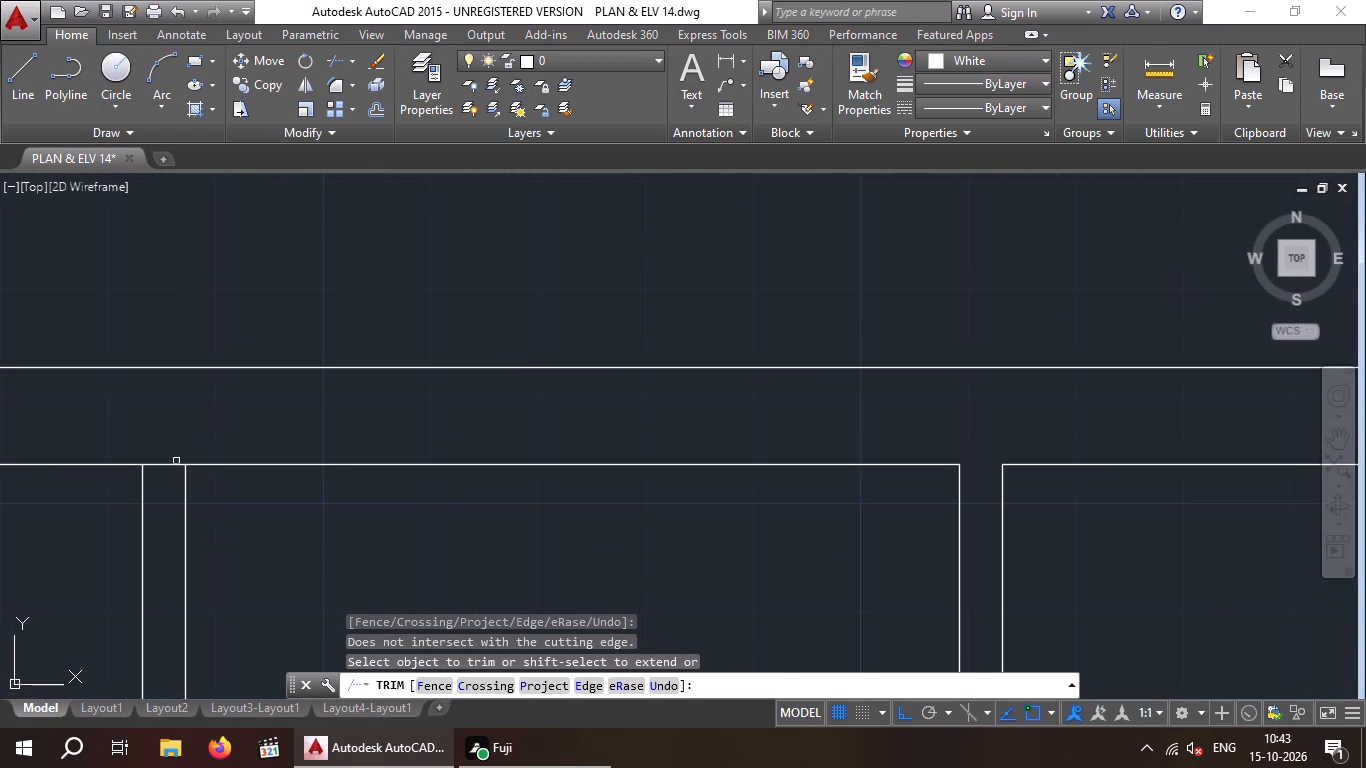
left_click(169, 466)
scroll(203, 434, "down", 4)
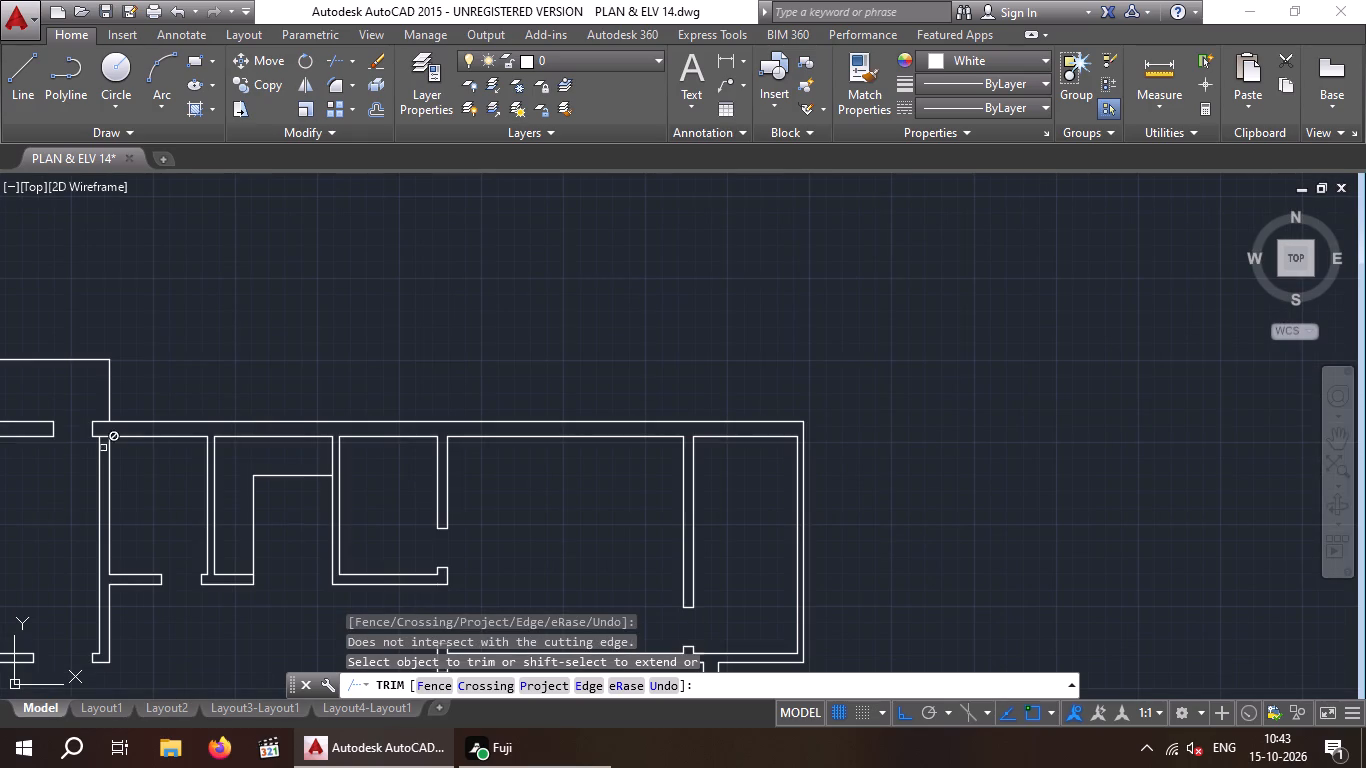
scroll(104, 441, "up", 3)
left_click(105, 430)
Trim the crossing lines where the central dividing wall passes through the top horizontal wall to form an open cross junction.
scroll(152, 407, "down", 4)
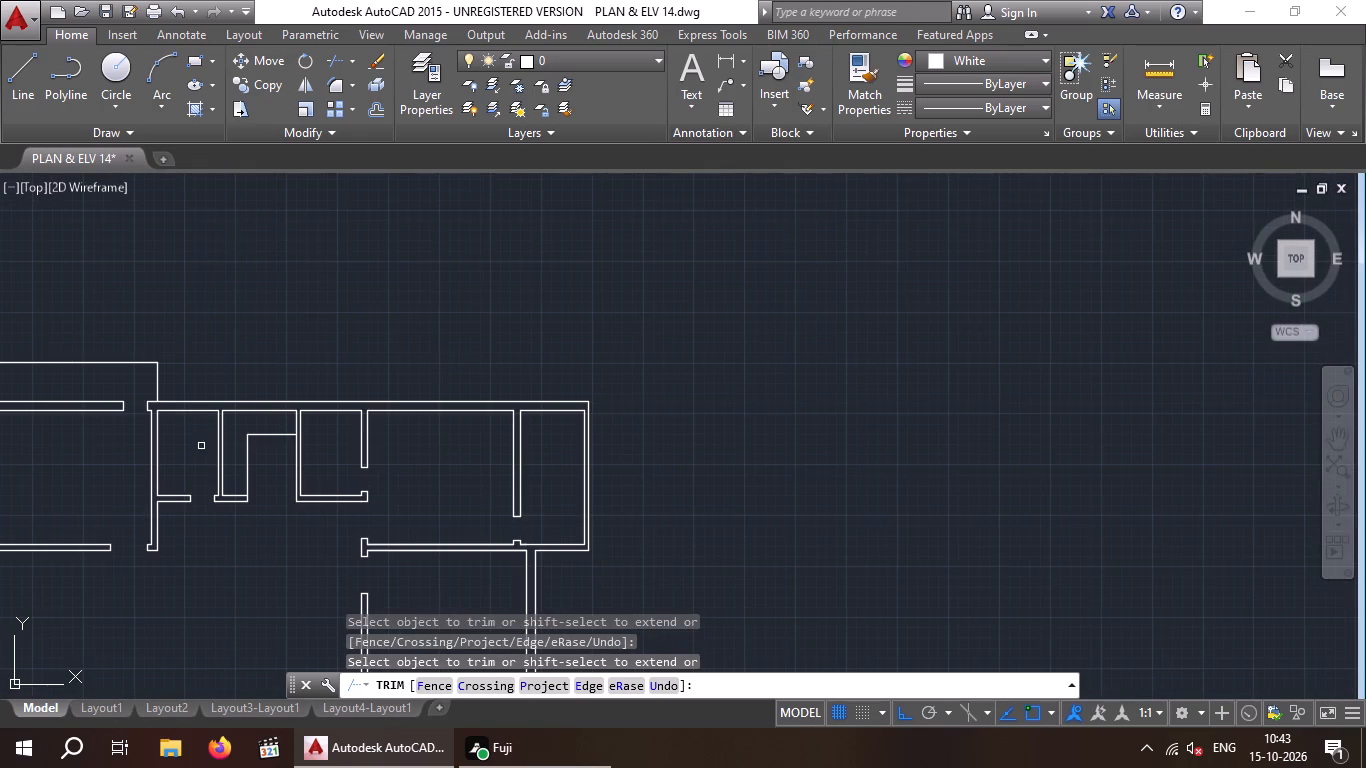
middle_click_drag(200, 450, 427, 451)
scroll(181, 411, "up", 2)
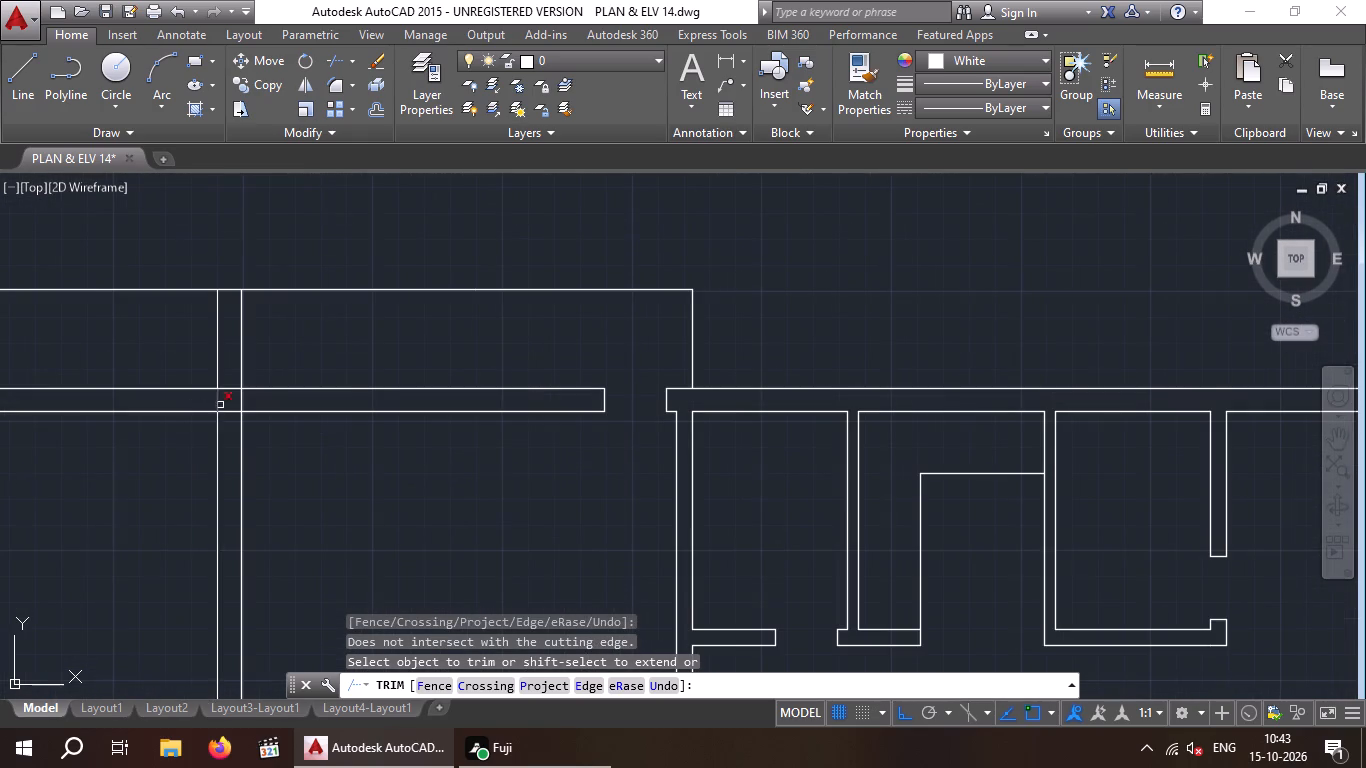
scroll(225, 404, "up", 3)
left_click_drag(339, 390, 280, 396)
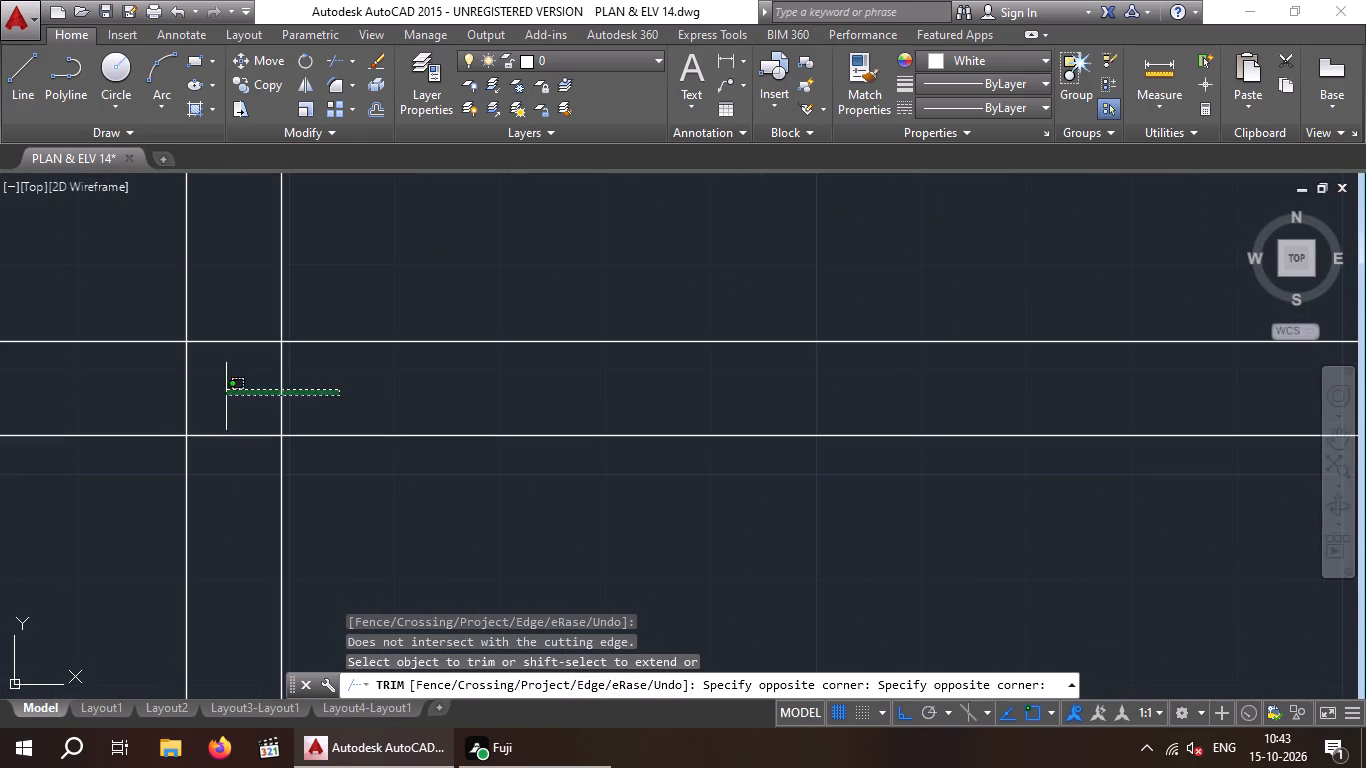
left_click_drag(131, 393, 146, 399)
left_click_drag(225, 495, 229, 439)
left_click(236, 304)
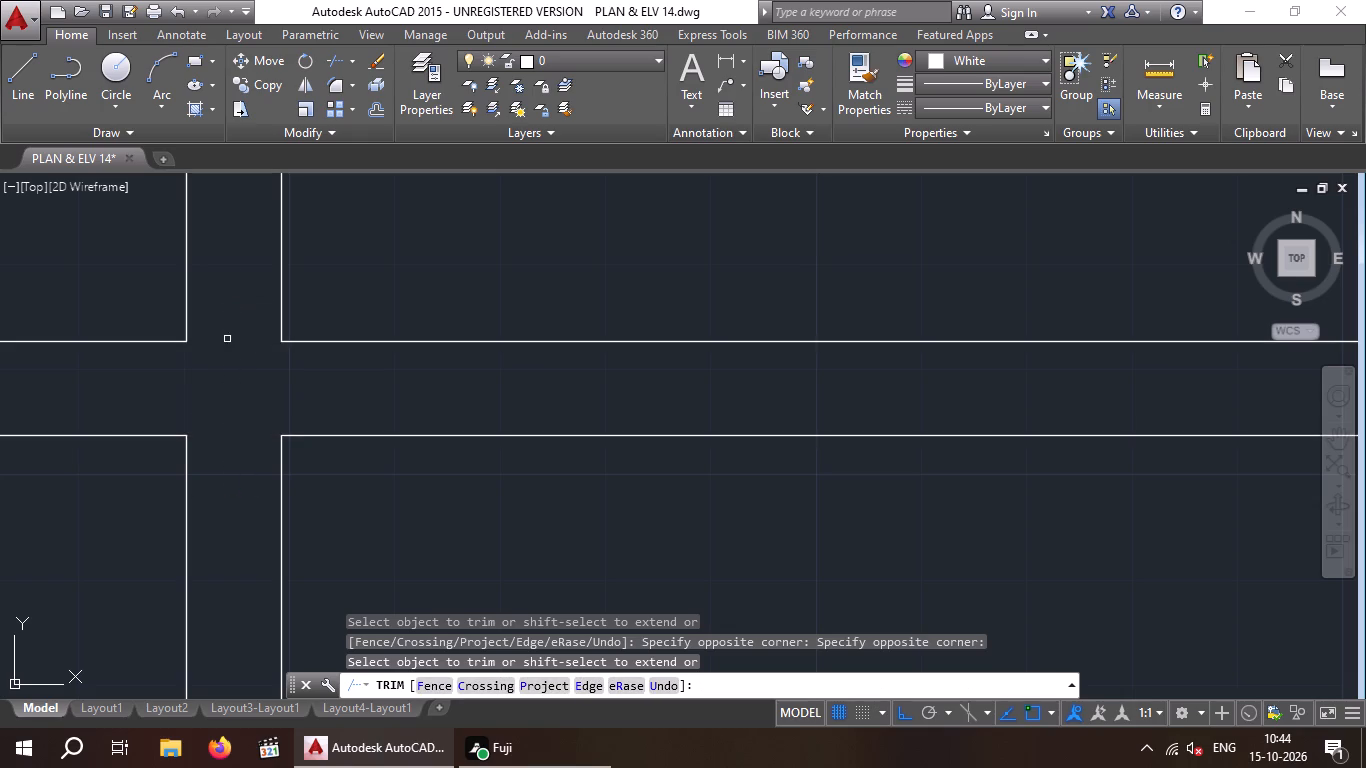
Trim the crossing lines where the central dividing wall intersects the second horizontal wall of the upper central rooms.
scroll(227, 345, "down", 4)
middle_click_drag(353, 453, 443, 344)
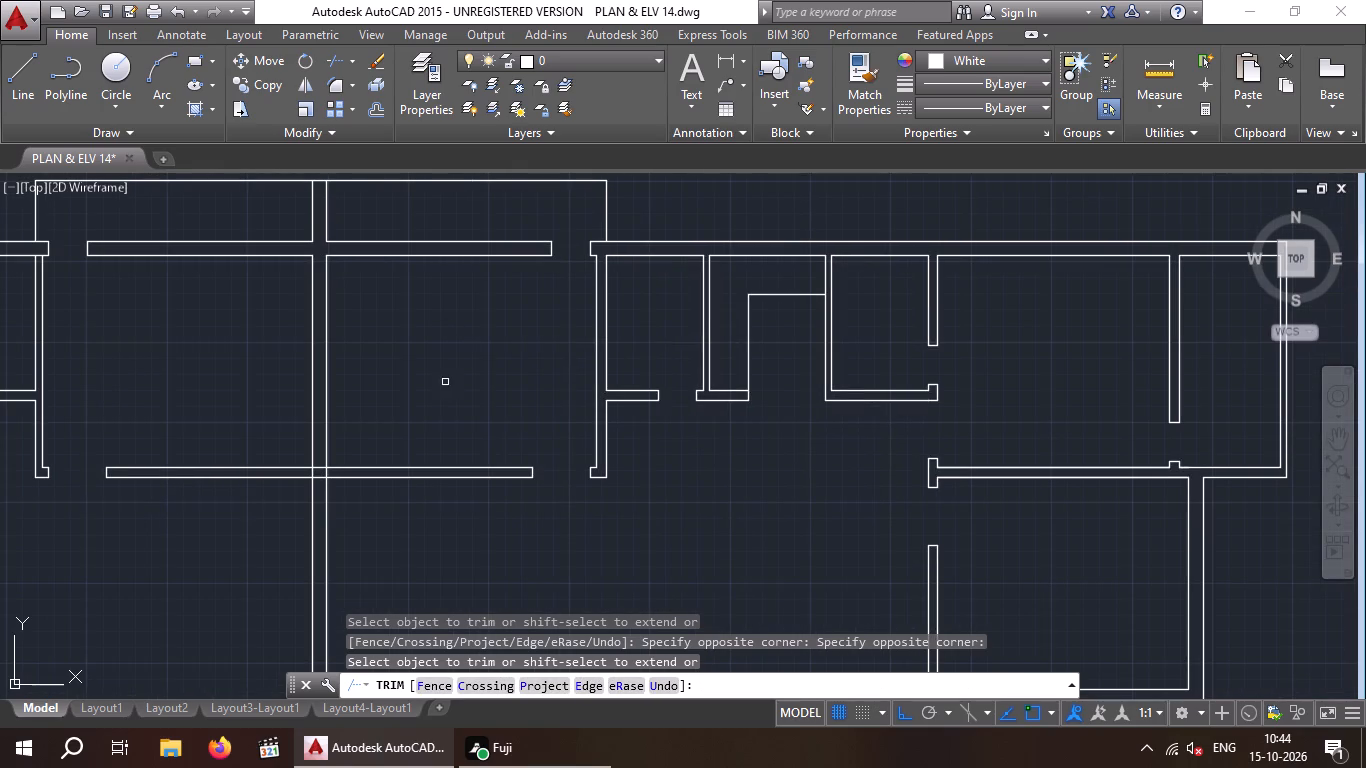
scroll(301, 476, "up", 3)
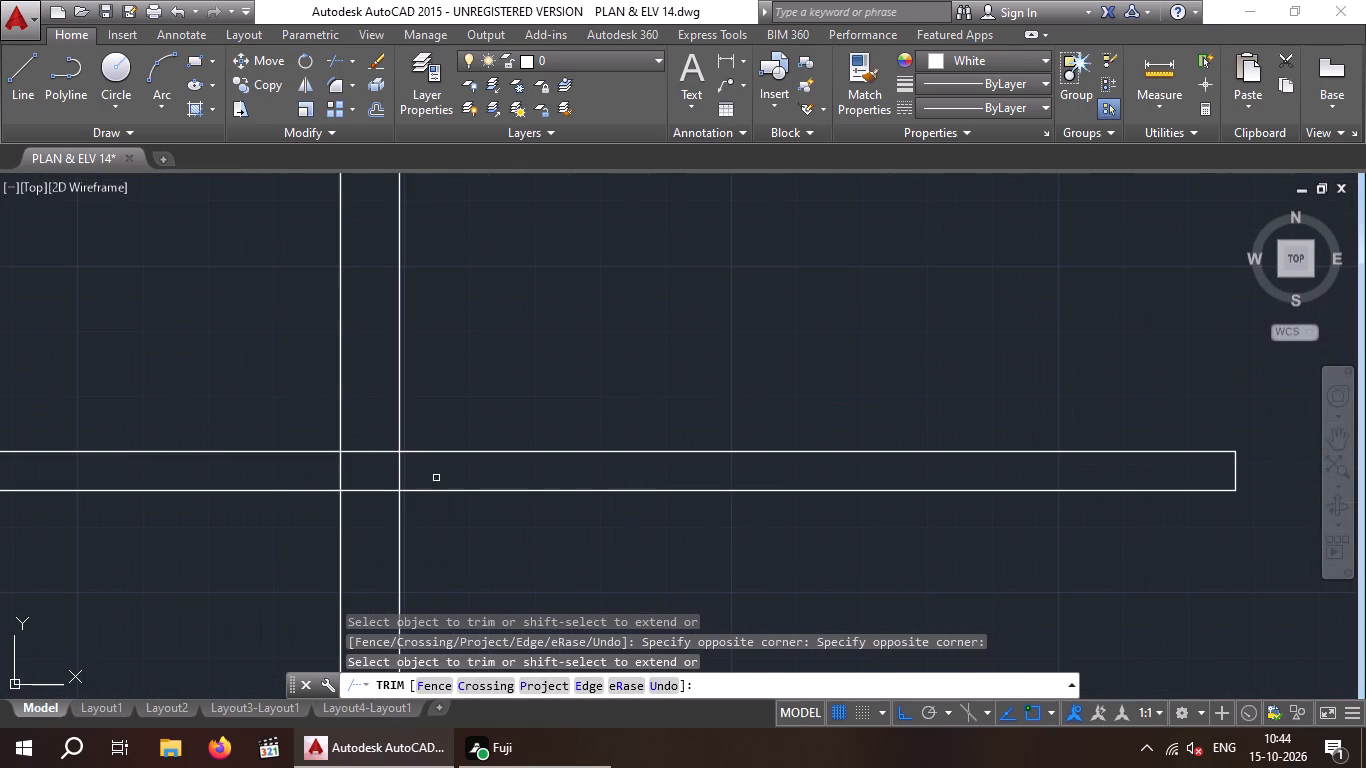
left_click_drag(439, 468, 328, 467)
left_click(291, 467)
left_click_drag(373, 551, 383, 501)
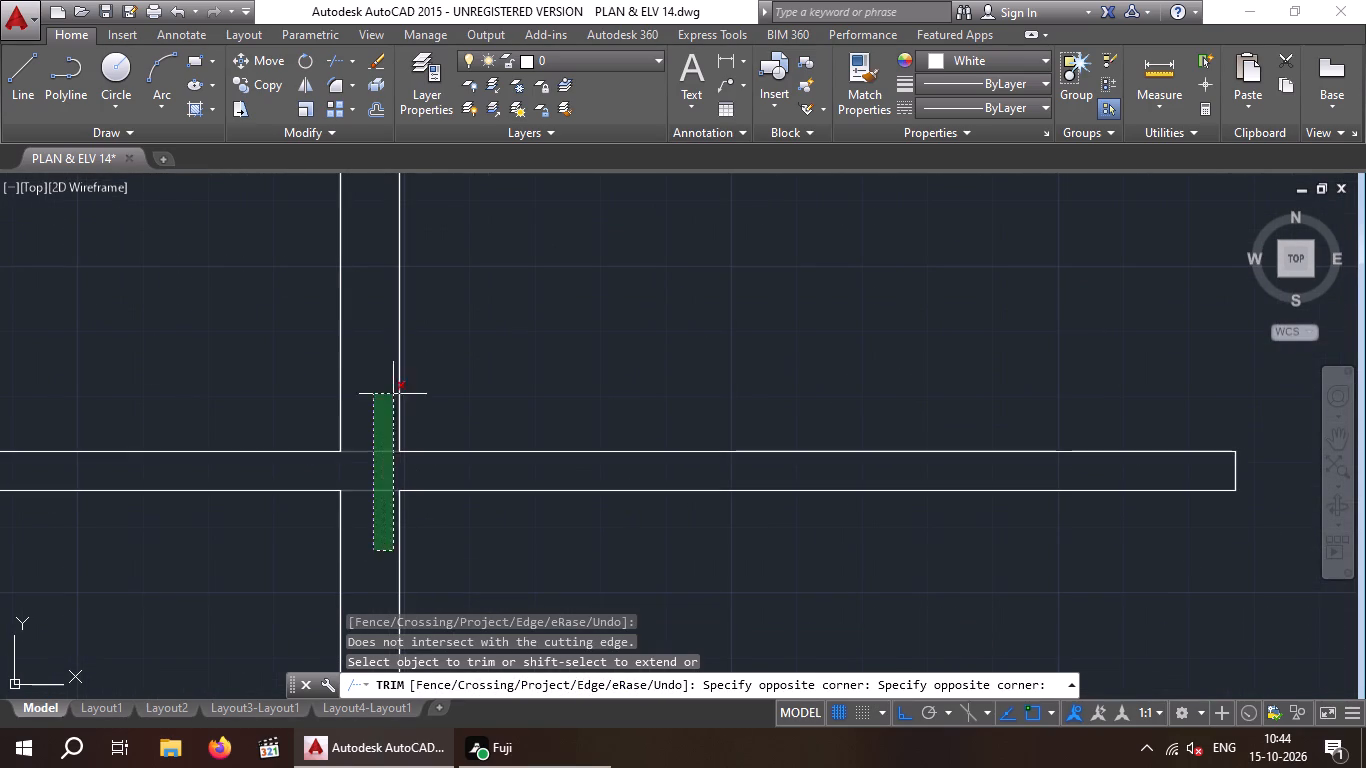
left_click(359, 382)
Trim the top outer wall's inner line at the left wing's two partitions nearest the central rooms.
scroll(359, 383, "down", 4)
middle_click_drag(409, 481, 411, 508)
scroll(409, 481, "down", 1)
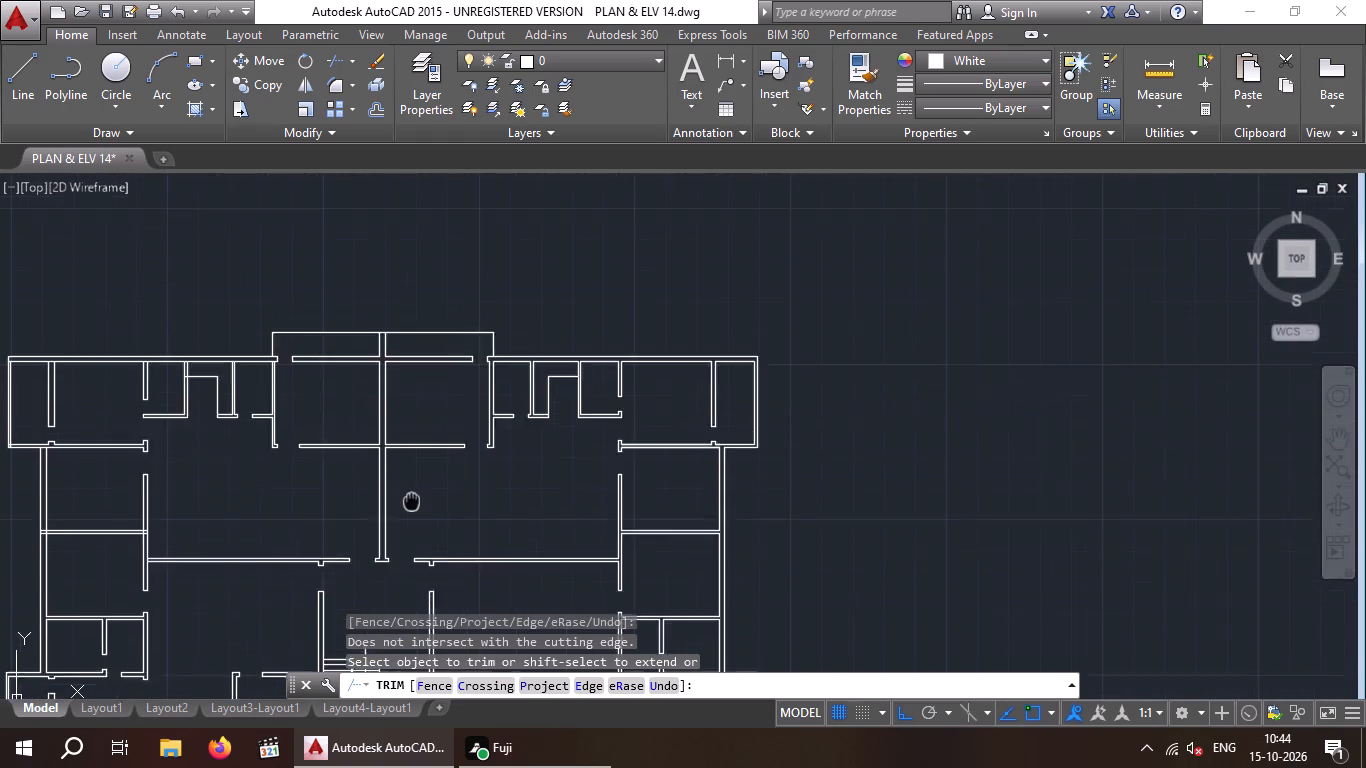
middle_click_drag(411, 508, 411, 567)
scroll(263, 432, "up", 7)
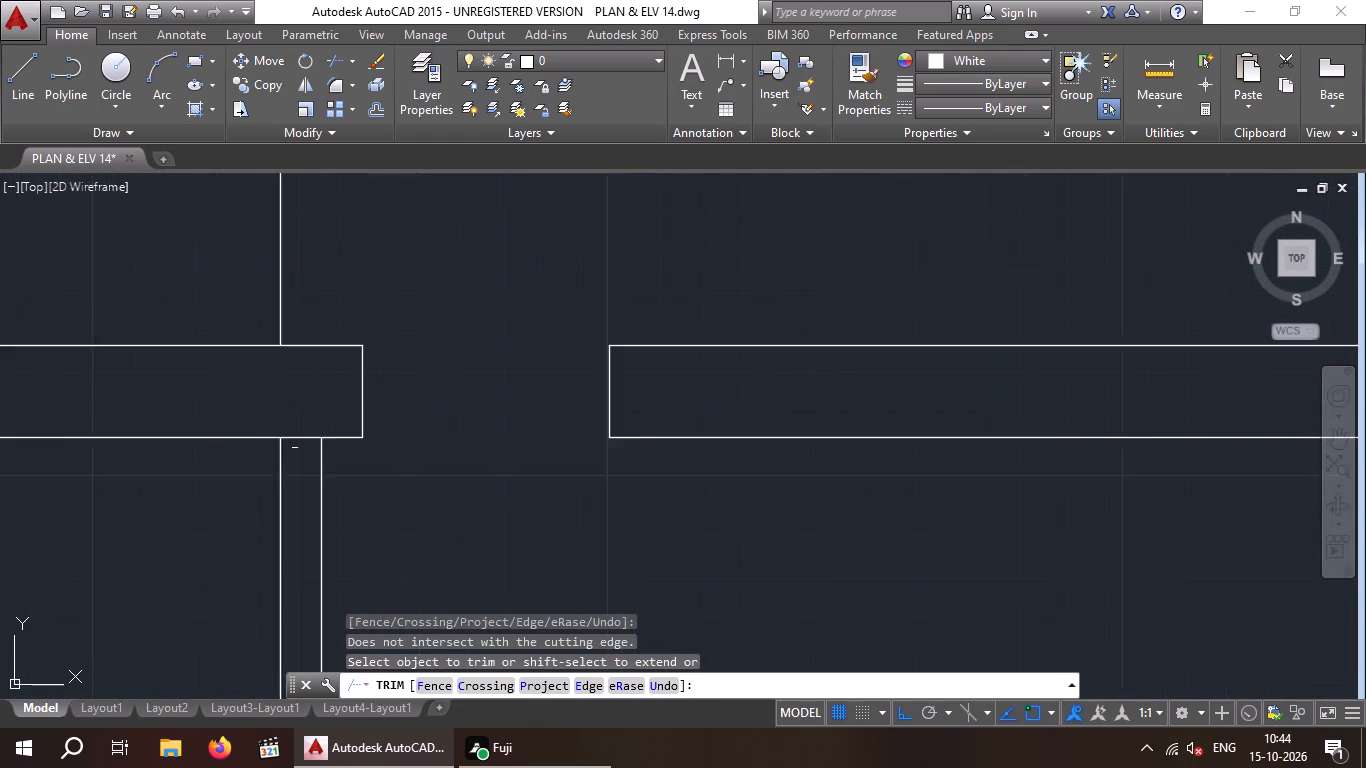
left_click(300, 435)
scroll(300, 435, "down", 5)
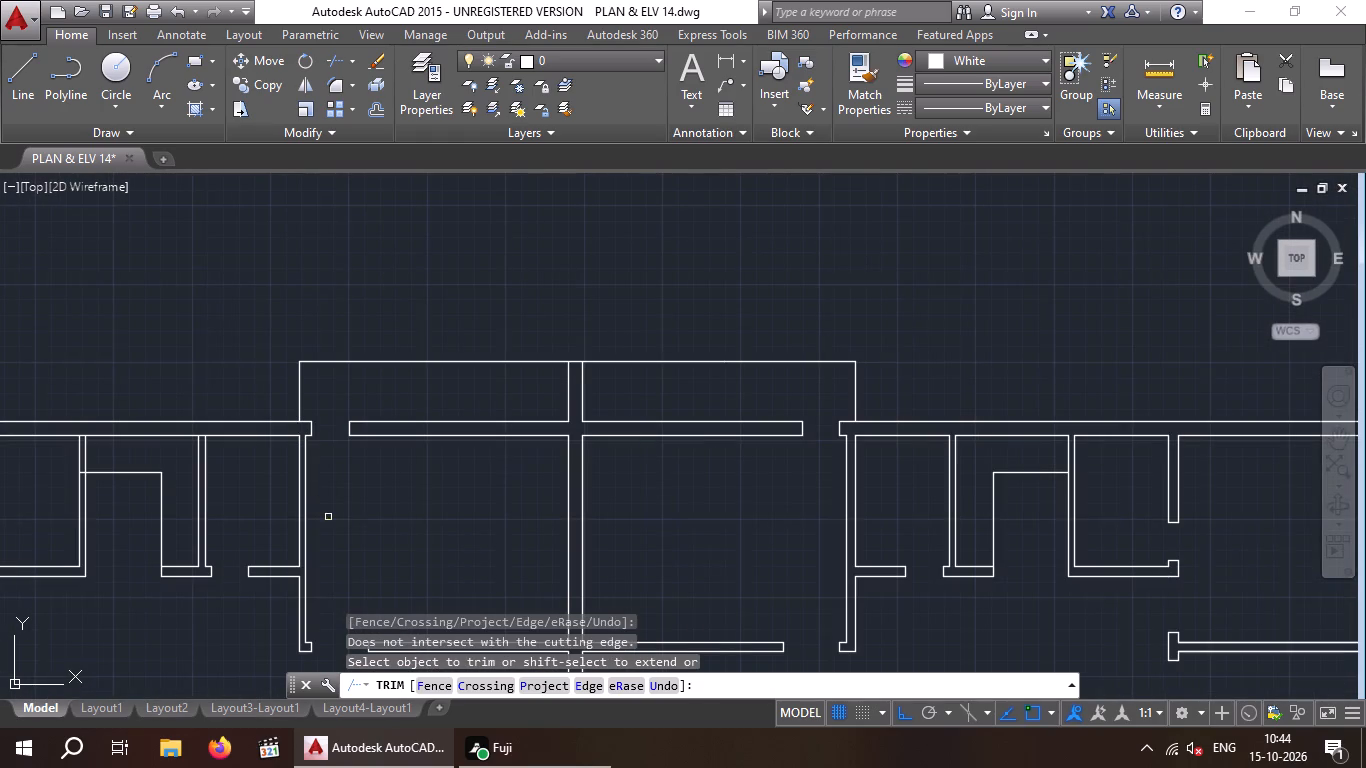
middle_click_drag(328, 517, 385, 459)
scroll(247, 376, "up", 3)
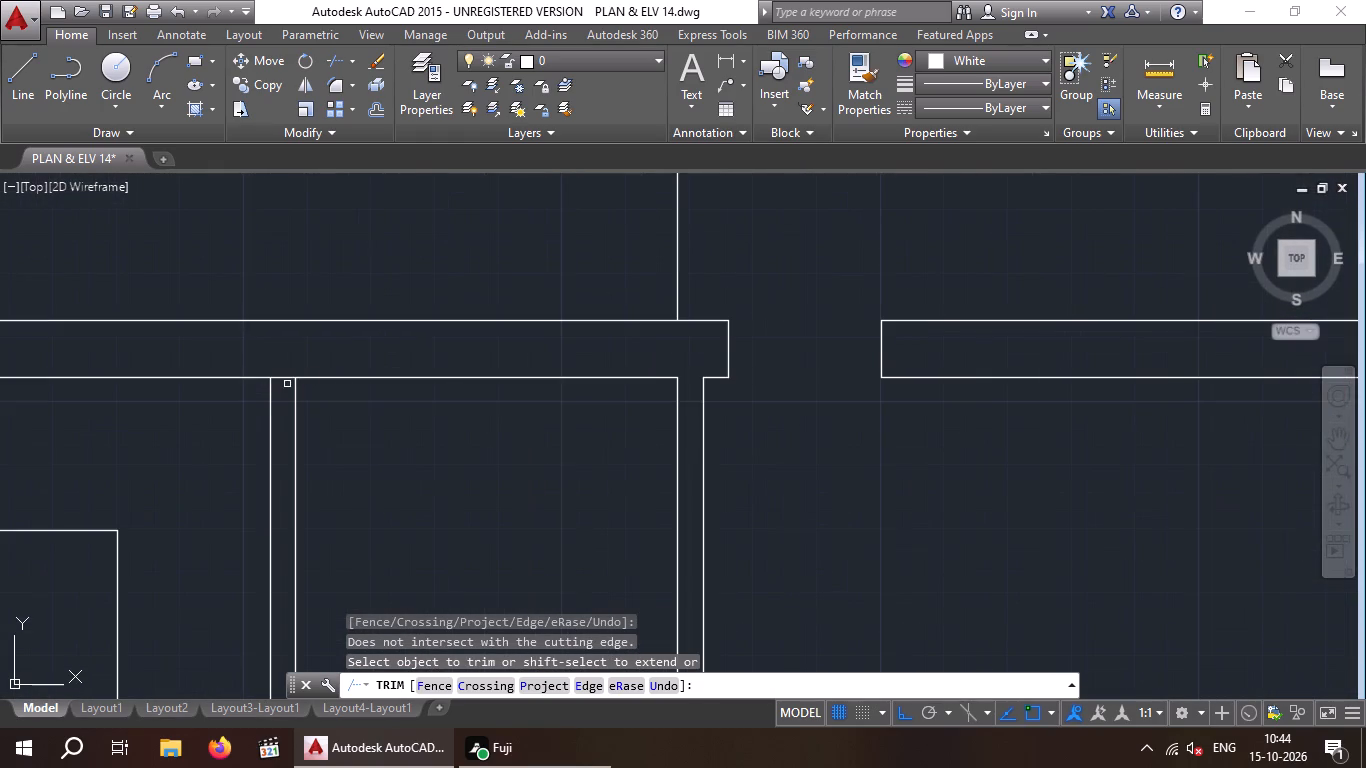
scroll(286, 382, "up", 2)
left_click(283, 371)
Trim the stepped line crossing the left wing's third partition from the centre, plus the top wall's inner line at that partition.
scroll(283, 371, "down", 5)
middle_click_drag(330, 425, 331, 425)
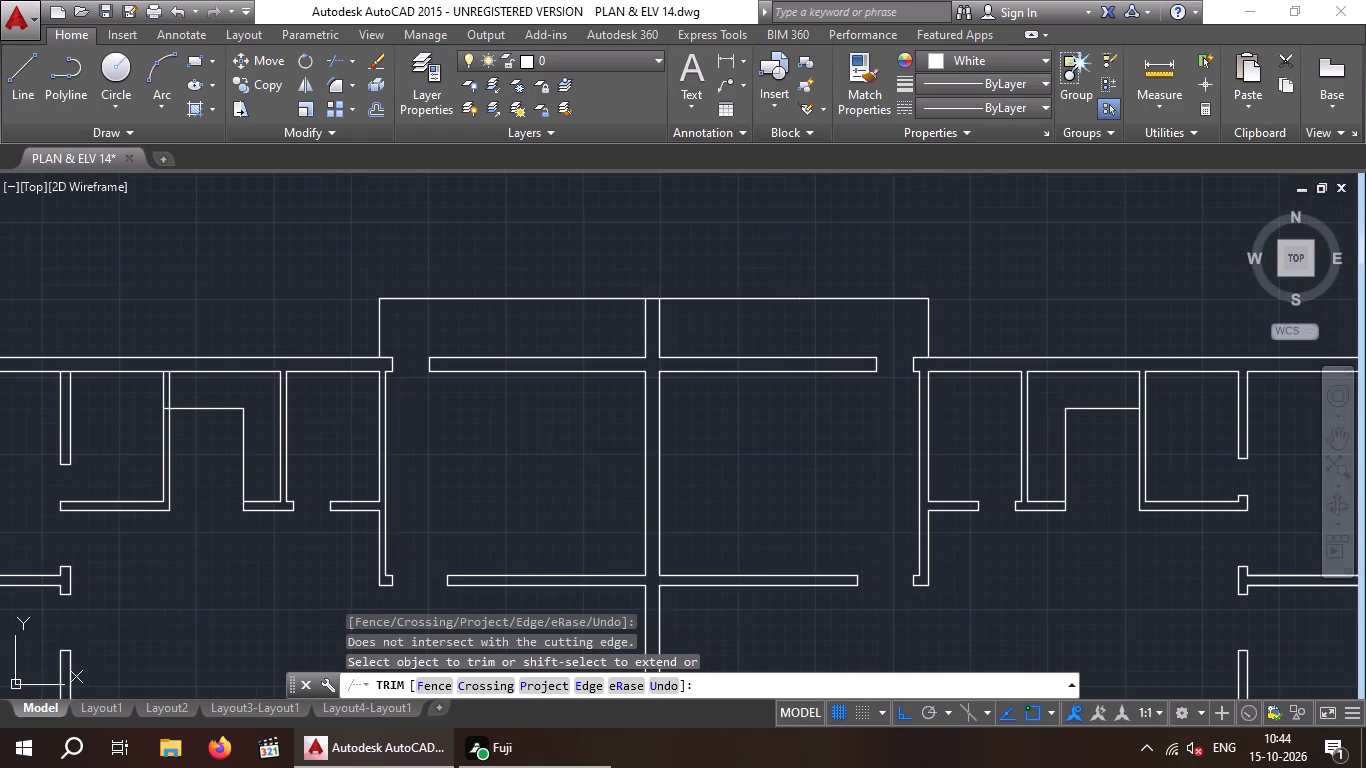
middle_click_drag(331, 425, 416, 435)
scroll(237, 419, "up", 4)
left_click(313, 412)
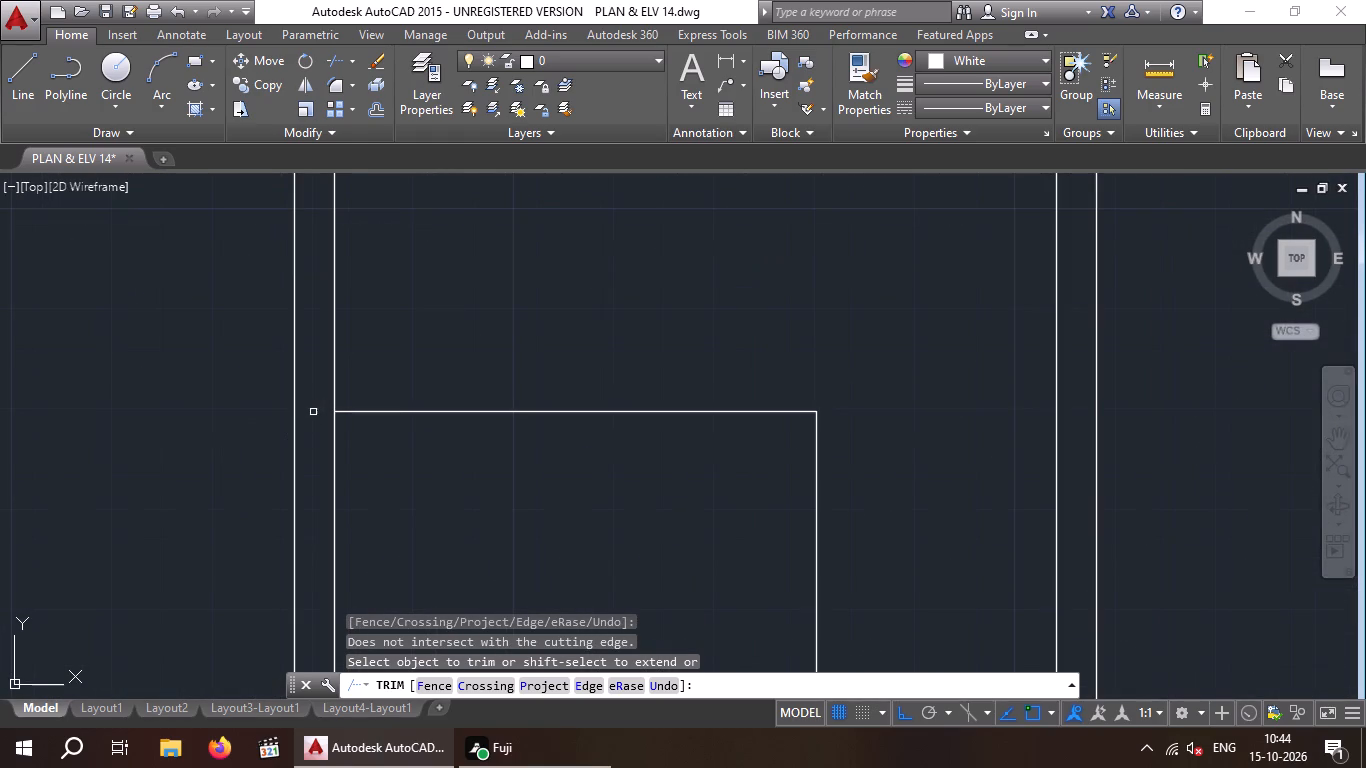
scroll(309, 411, "down", 2)
middle_click_drag(308, 414, 300, 557)
scroll(307, 465, "up", 2)
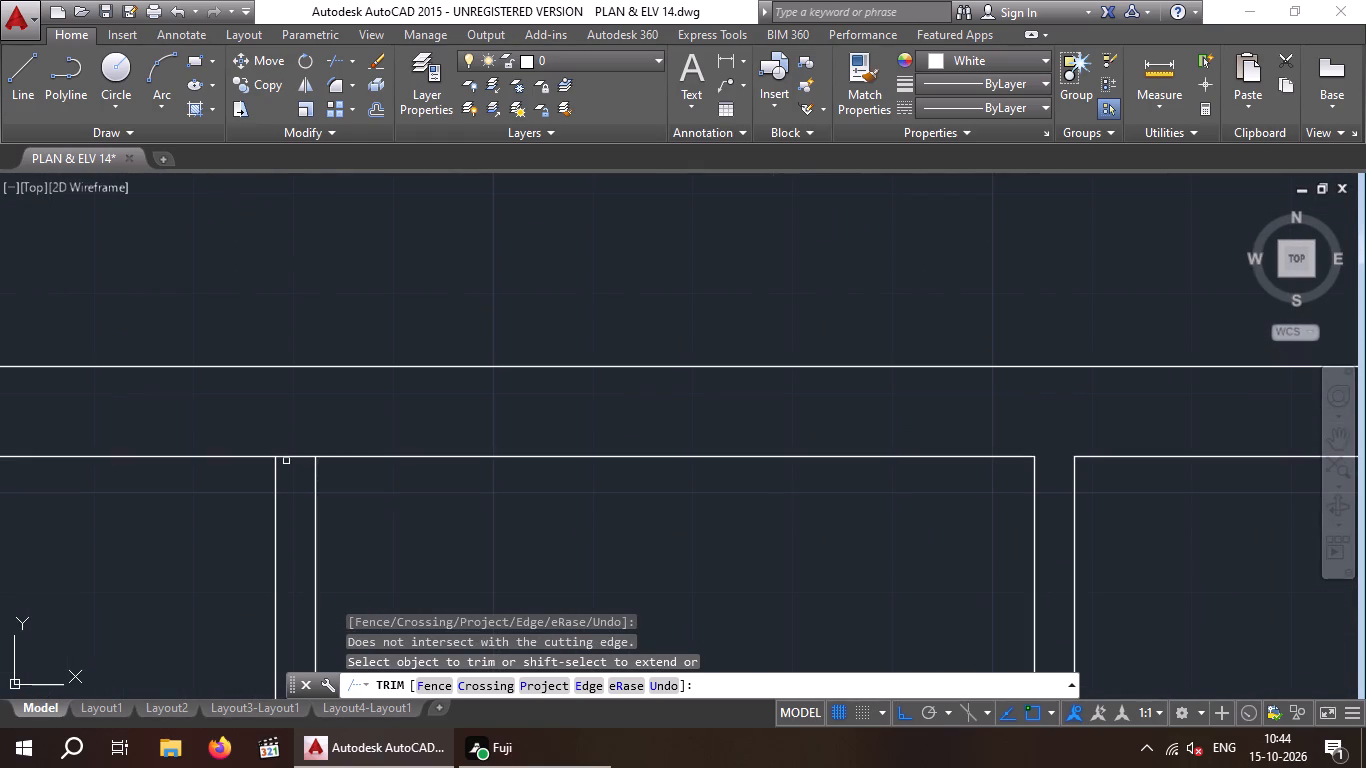
left_click(295, 456)
Trim the top outer wall's inner line at the left wing's two remaining westernmost partitions.
scroll(295, 456, "down", 5)
scroll(246, 455, "up", 3)
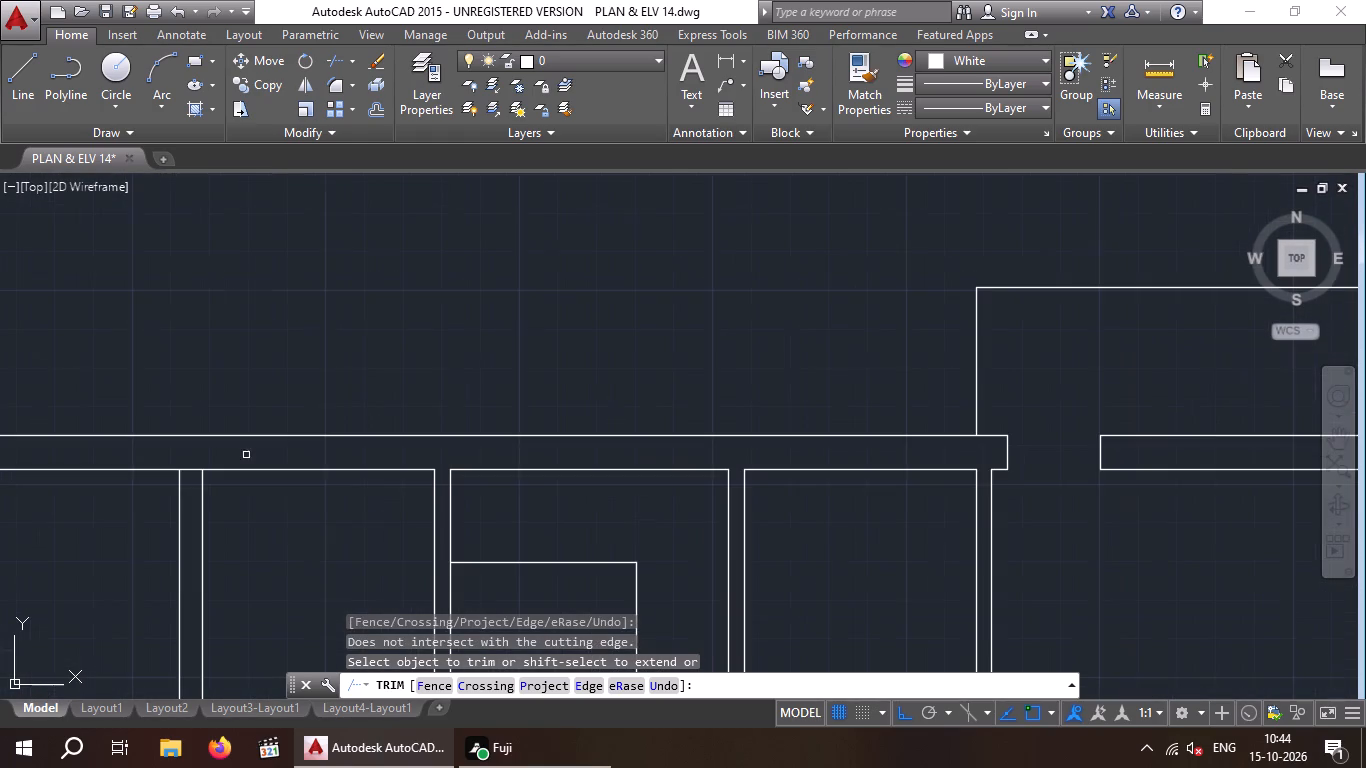
left_click(188, 470)
scroll(189, 469, "down", 5)
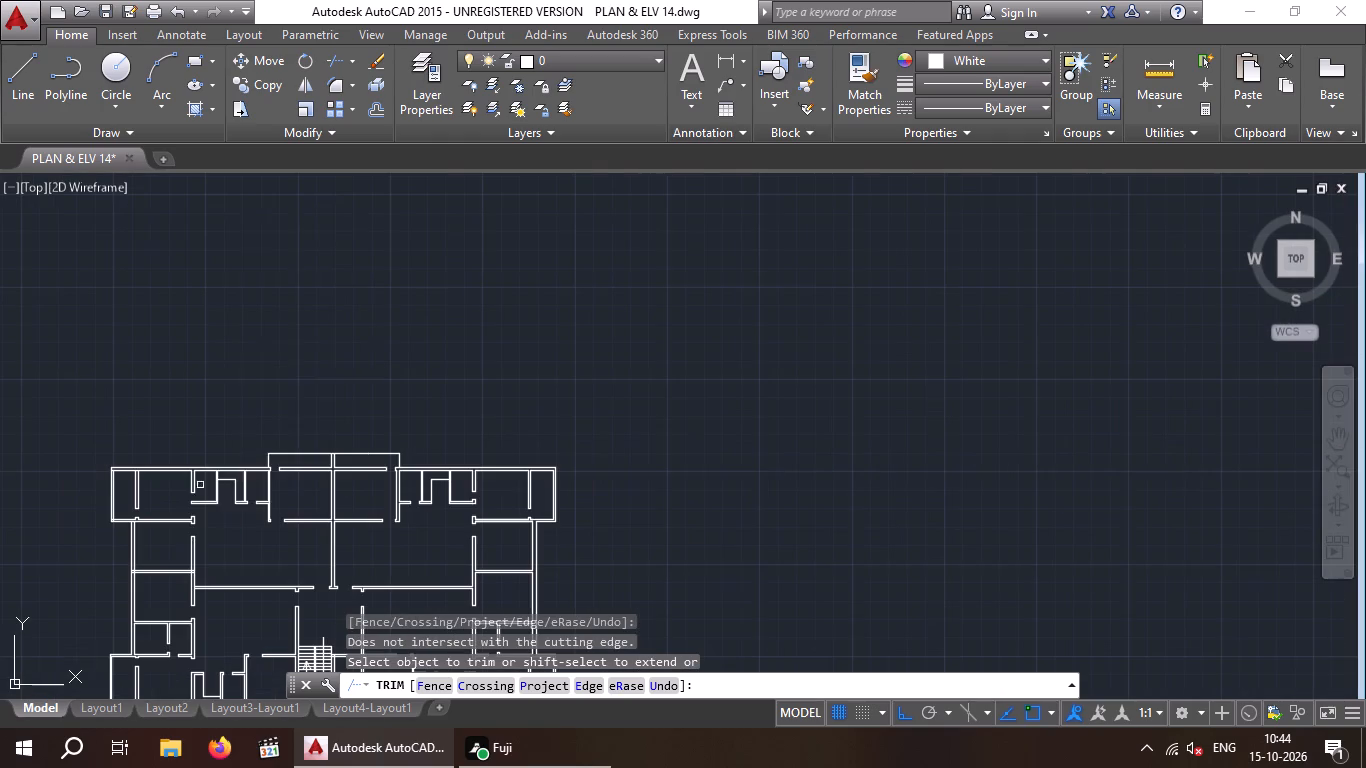
right_click(215, 514)
left_click(225, 552)
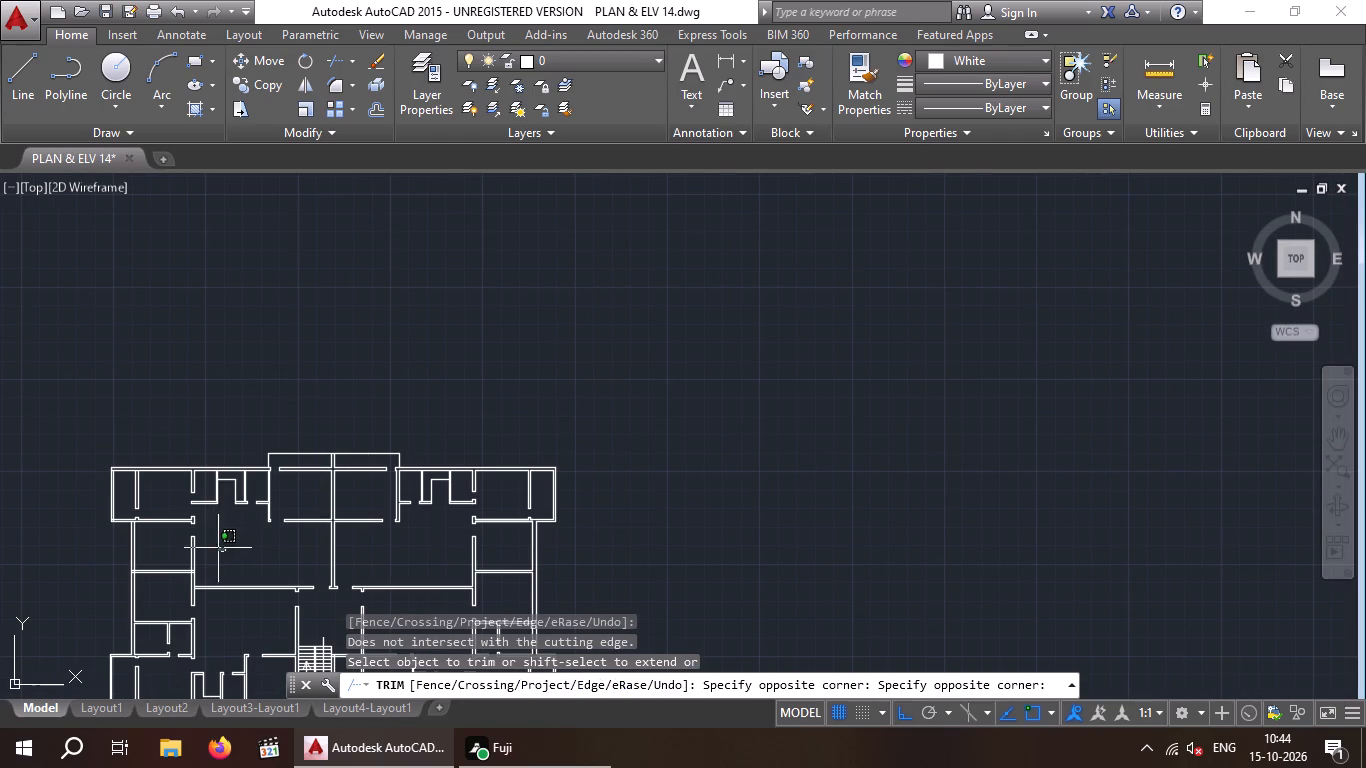
left_click(222, 542)
scroll(132, 472, "up", 4)
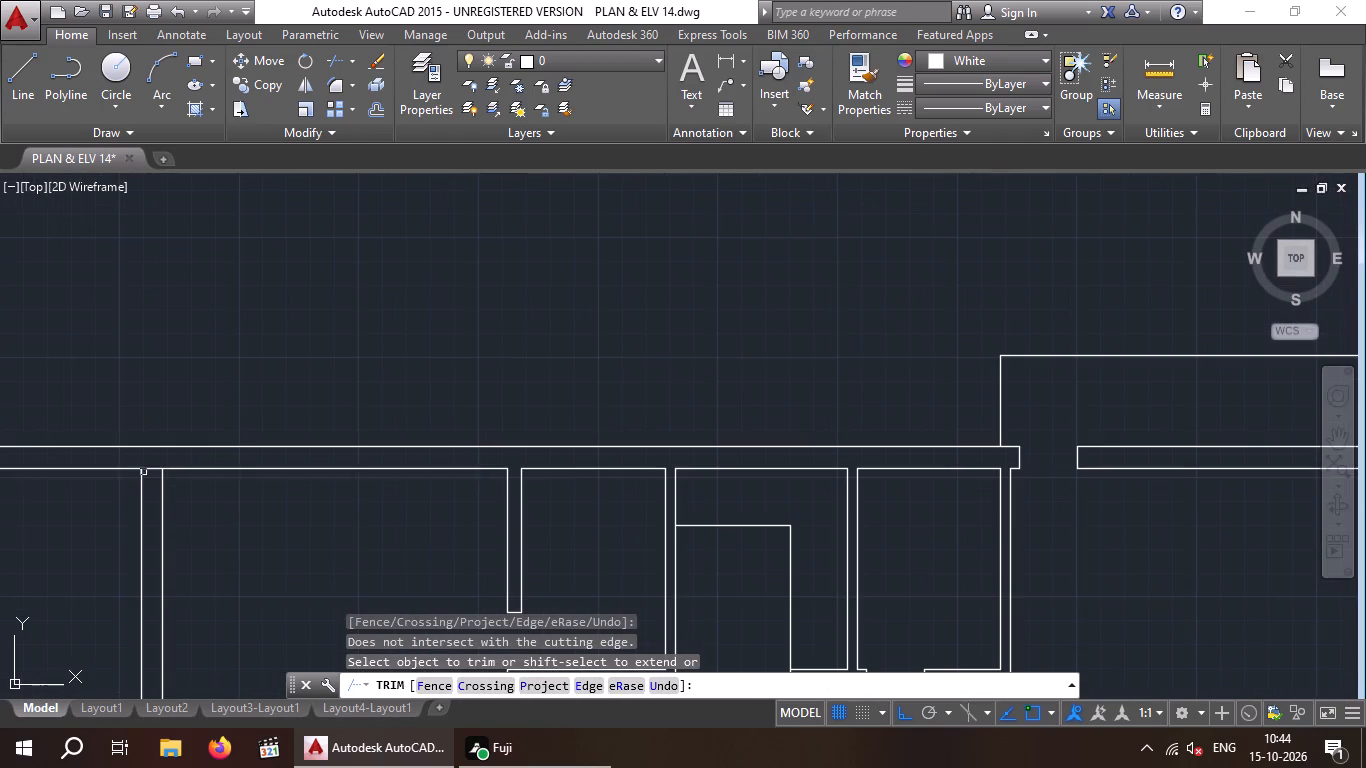
left_click(156, 469)
Trim the overlapping inner wall line at the left wing's top-left outer corner.
scroll(103, 491, "down", 2)
middle_click_drag(102, 494, 246, 501)
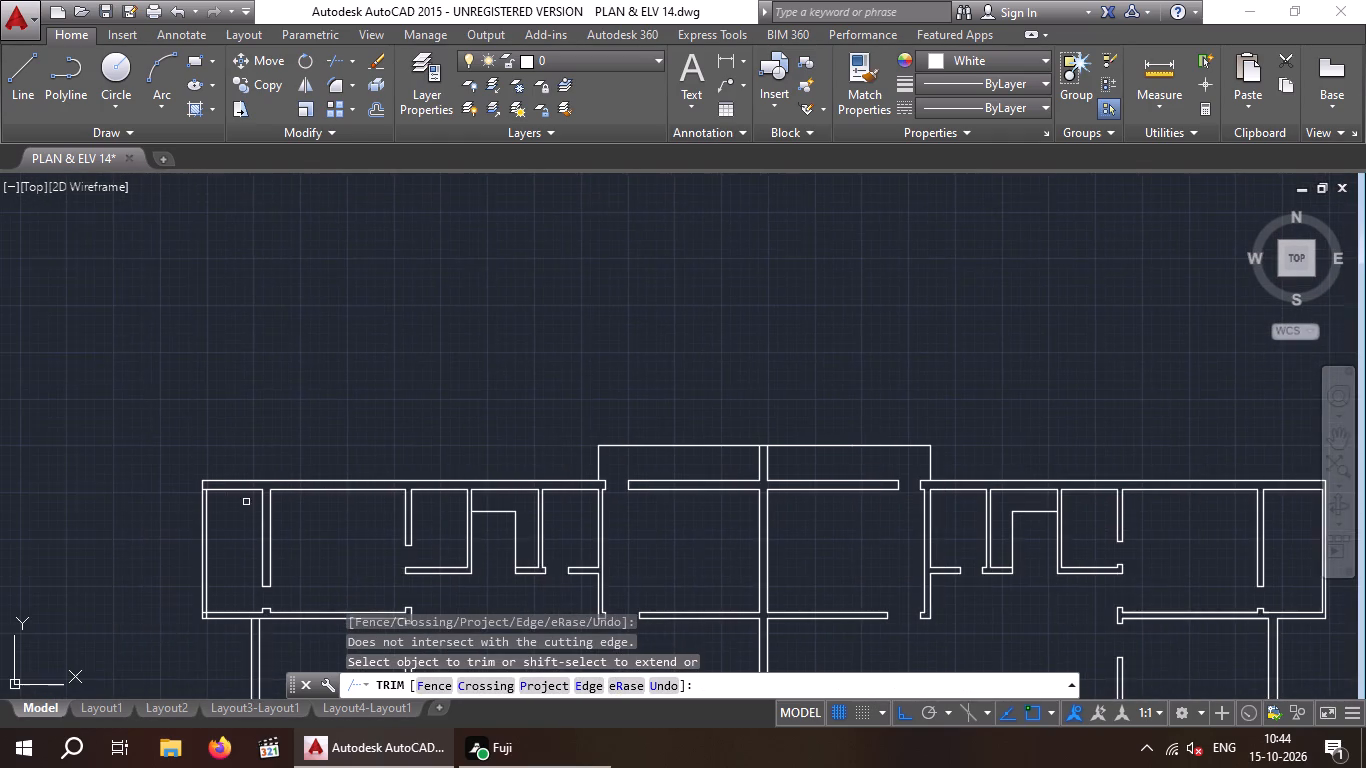
scroll(195, 496, "up", 4)
left_click(237, 465)
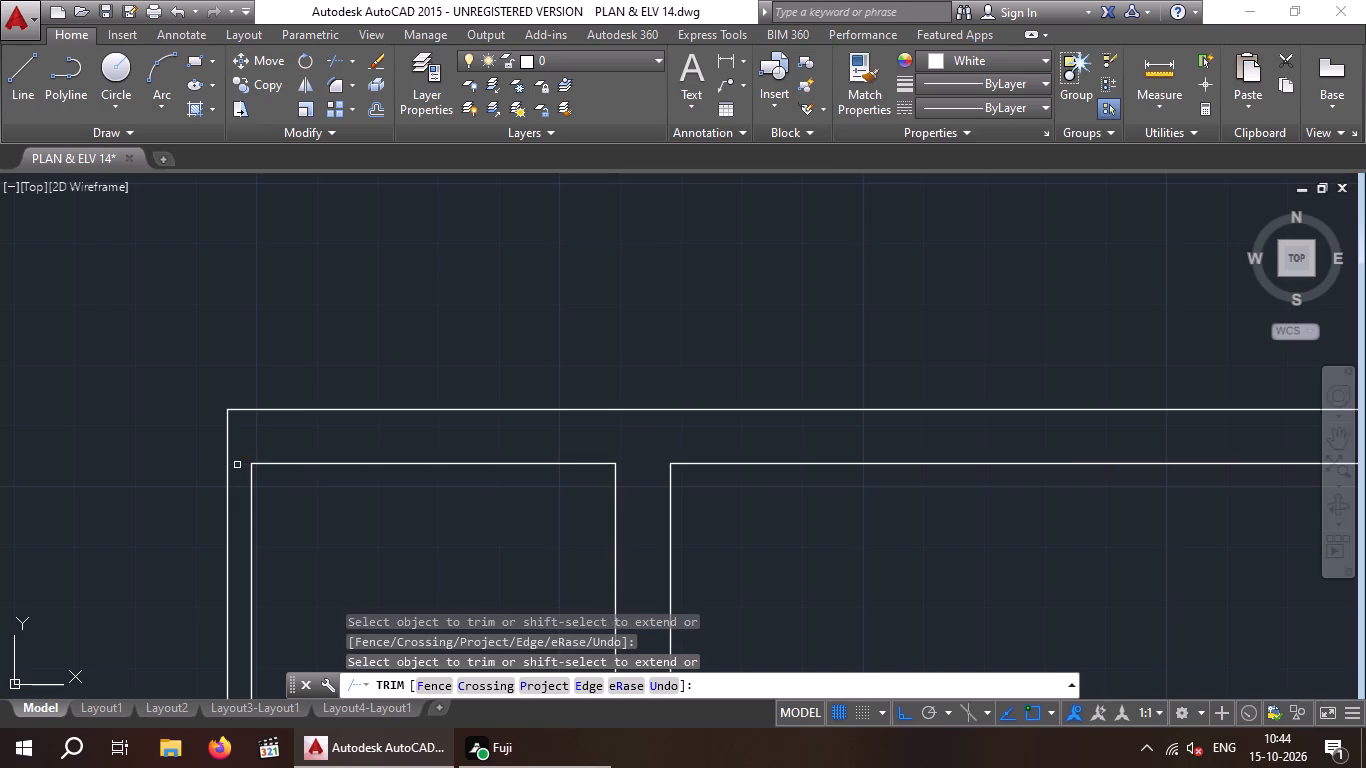
Trim the overlapping wall lines at the upper-left wing's bottom-left outer corner.
scroll(239, 464, "down", 4)
middle_click_drag(268, 507, 267, 411)
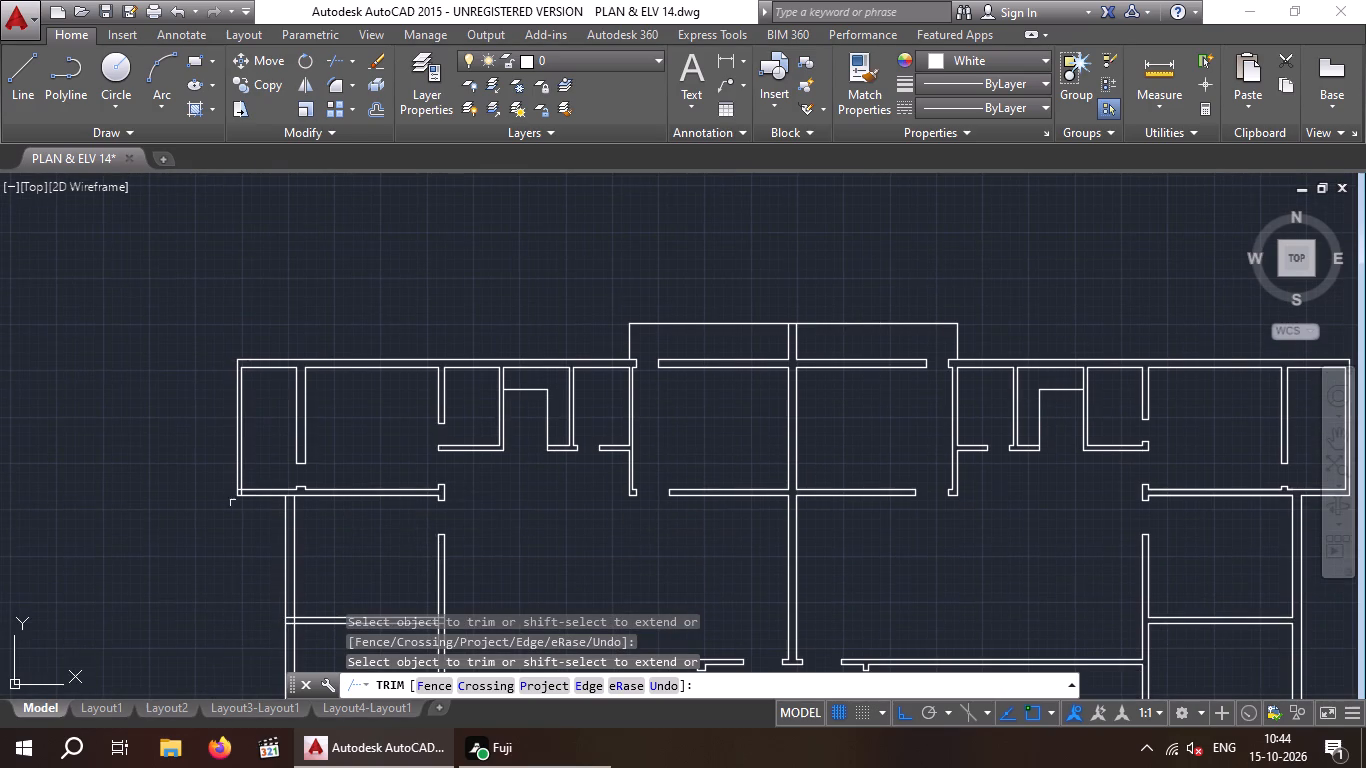
scroll(235, 494, "up", 7)
left_click_drag(297, 536, 247, 565)
left_click(223, 564)
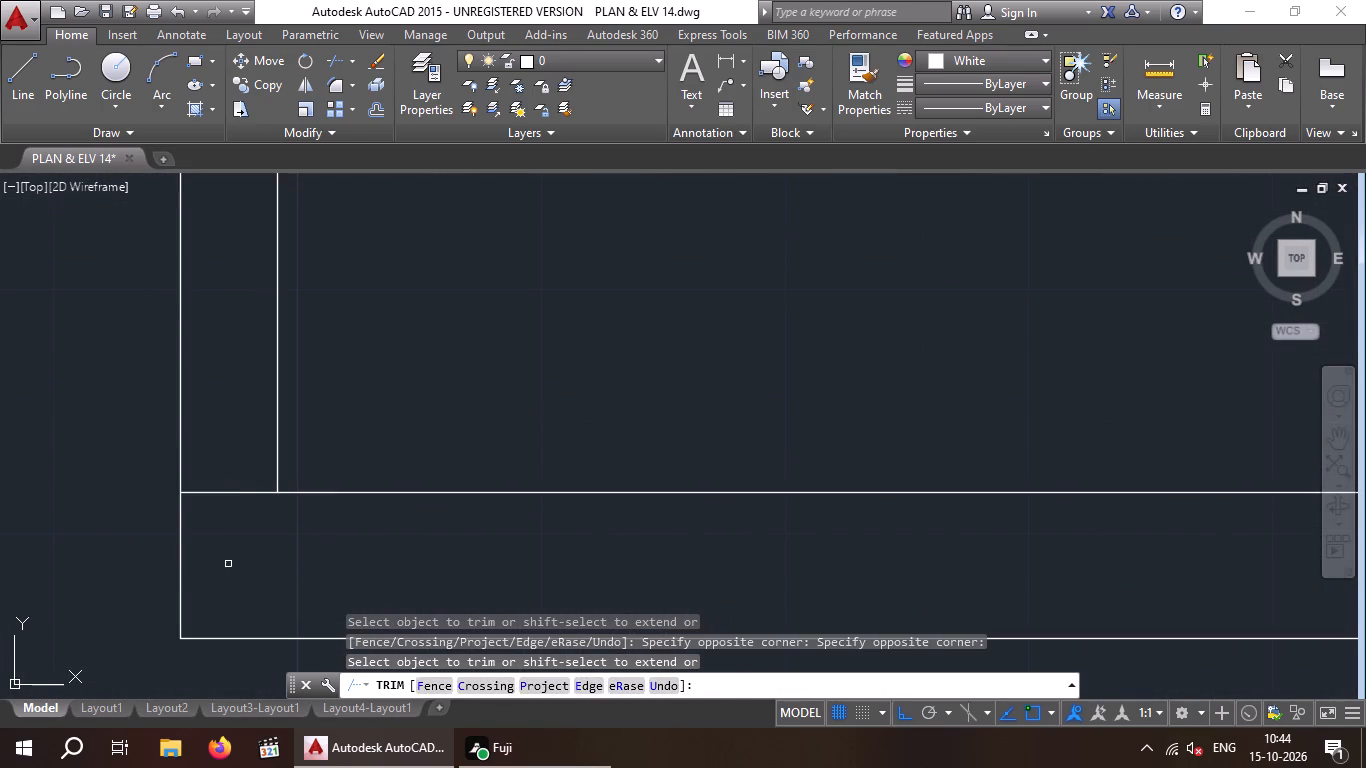
left_click_drag(228, 564, 223, 530)
left_click(226, 458)
Trim the upper-left wing's bottom wall line where the recessed left outer wall meets it from below.
scroll(226, 458, "down", 6)
middle_click_drag(215, 537, 139, 552)
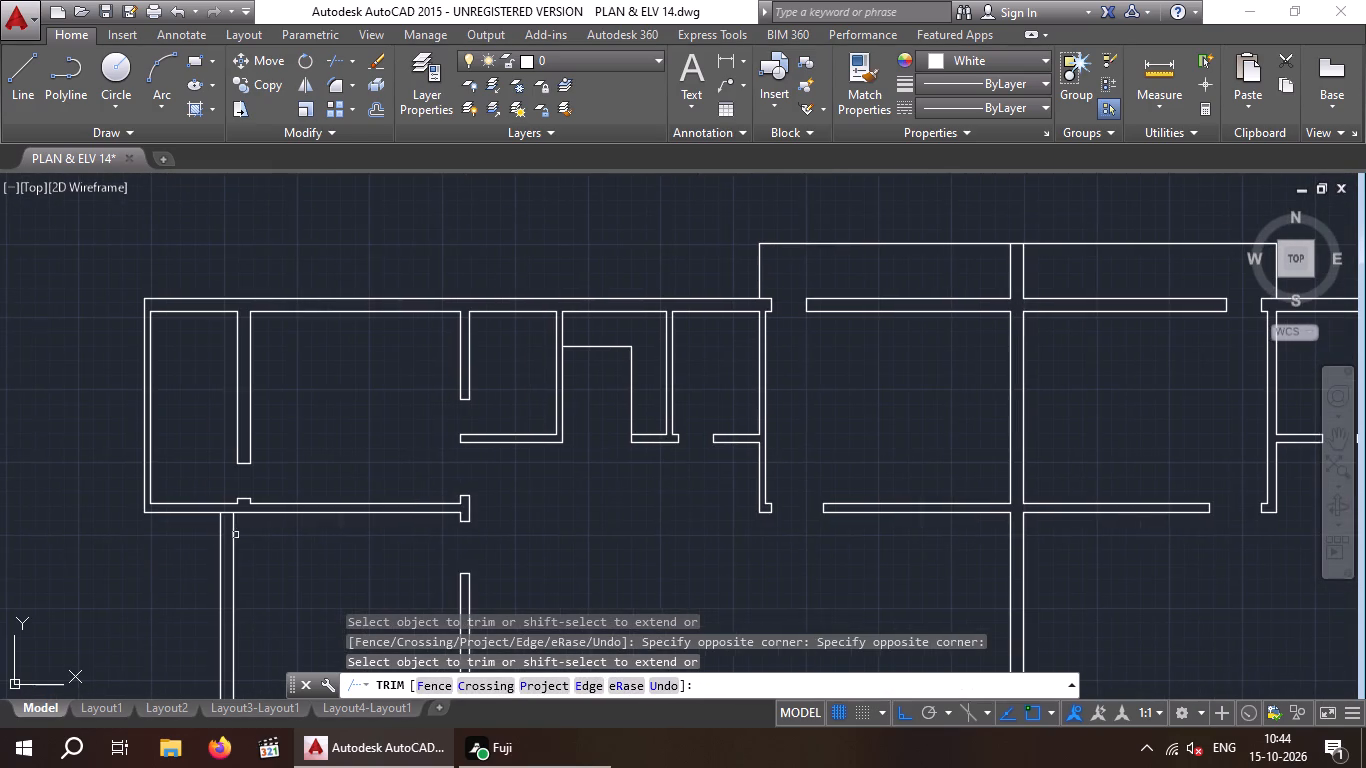
scroll(231, 515, "up", 4)
left_click(198, 510)
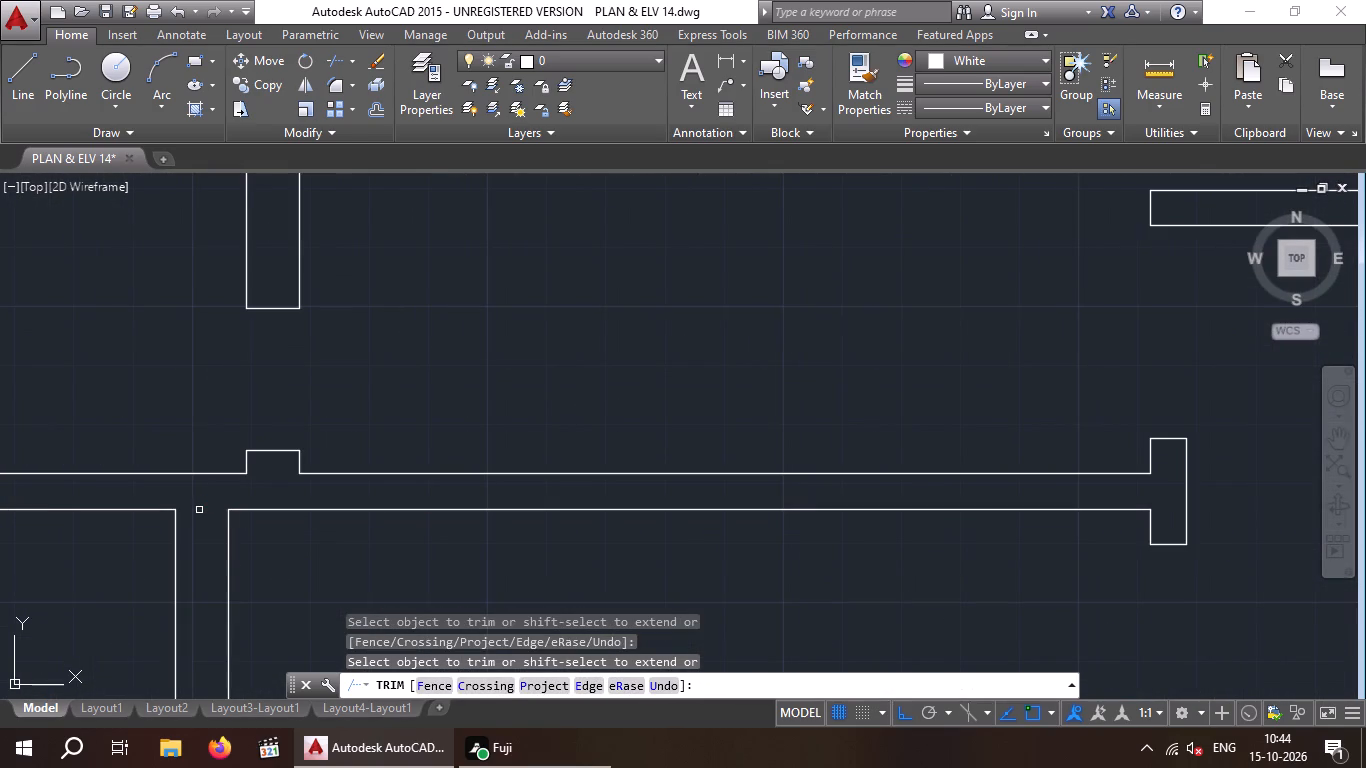
Trim the crossing lines where the upper horizontal partition of the left-side rooms meets the left outer wall.
scroll(198, 510, "down", 4)
middle_click_drag(280, 535, 262, 443)
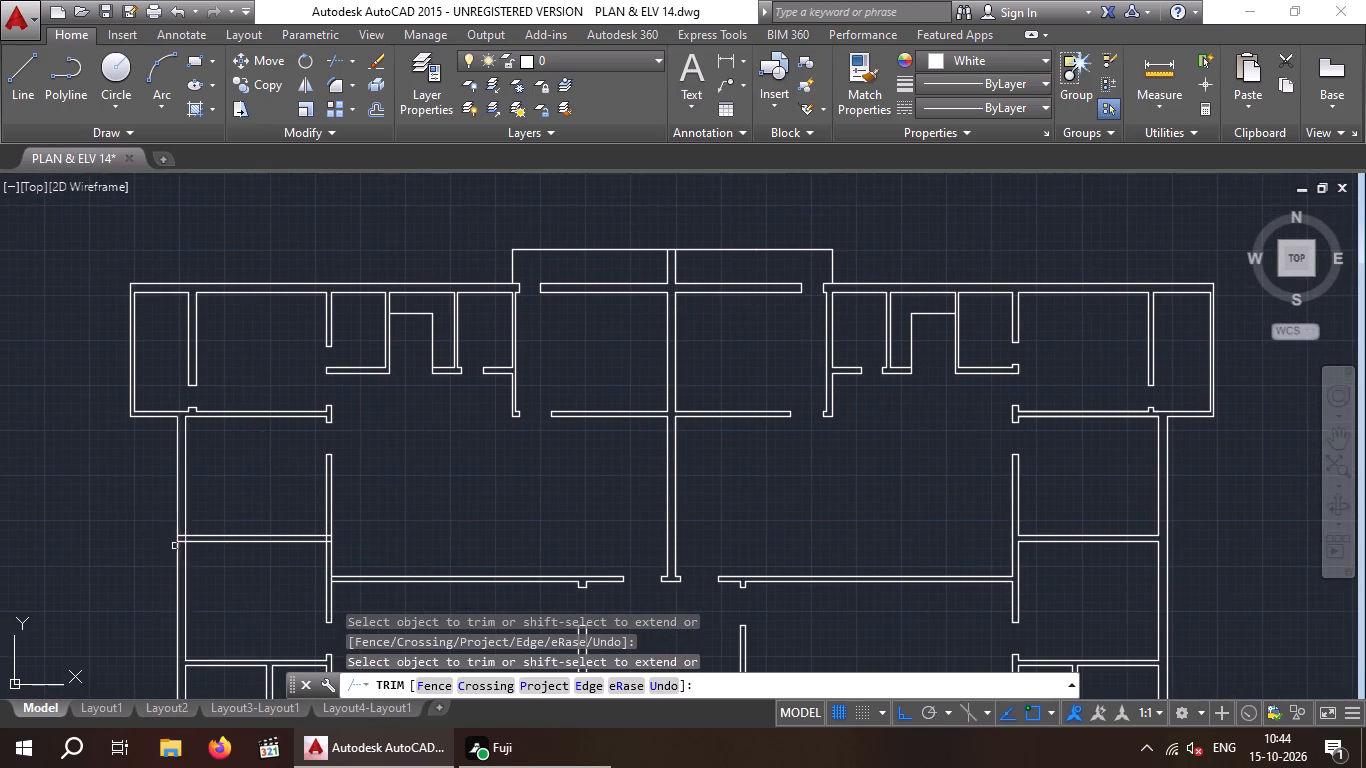
scroll(178, 547, "up", 6)
left_click_drag(180, 338, 190, 391)
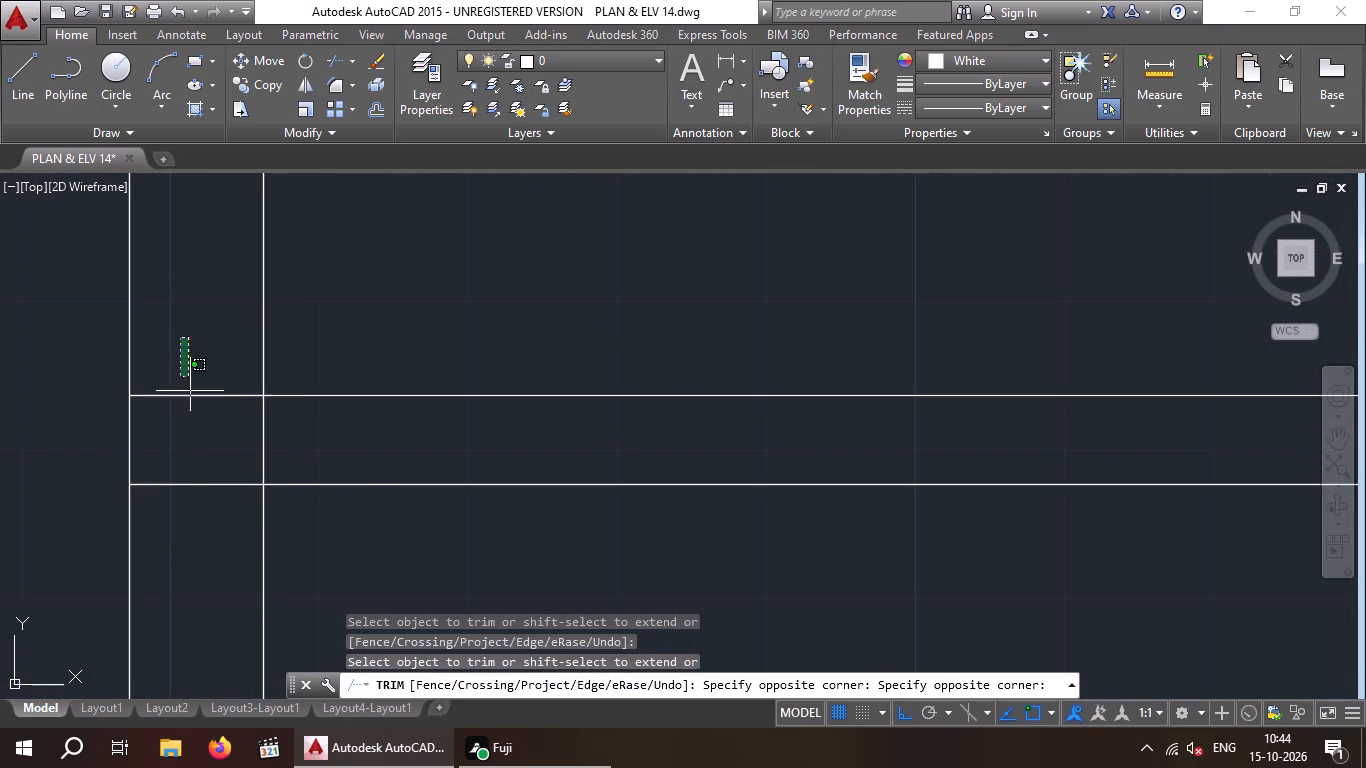
left_click_drag(190, 391, 188, 503)
left_click_drag(175, 565, 184, 555)
left_click_drag(340, 443, 303, 446)
left_click(213, 446)
Trim the crossing lines where the same horizontal partition's east end meets the rooms' inner vertical wall.
scroll(221, 445, "down", 4)
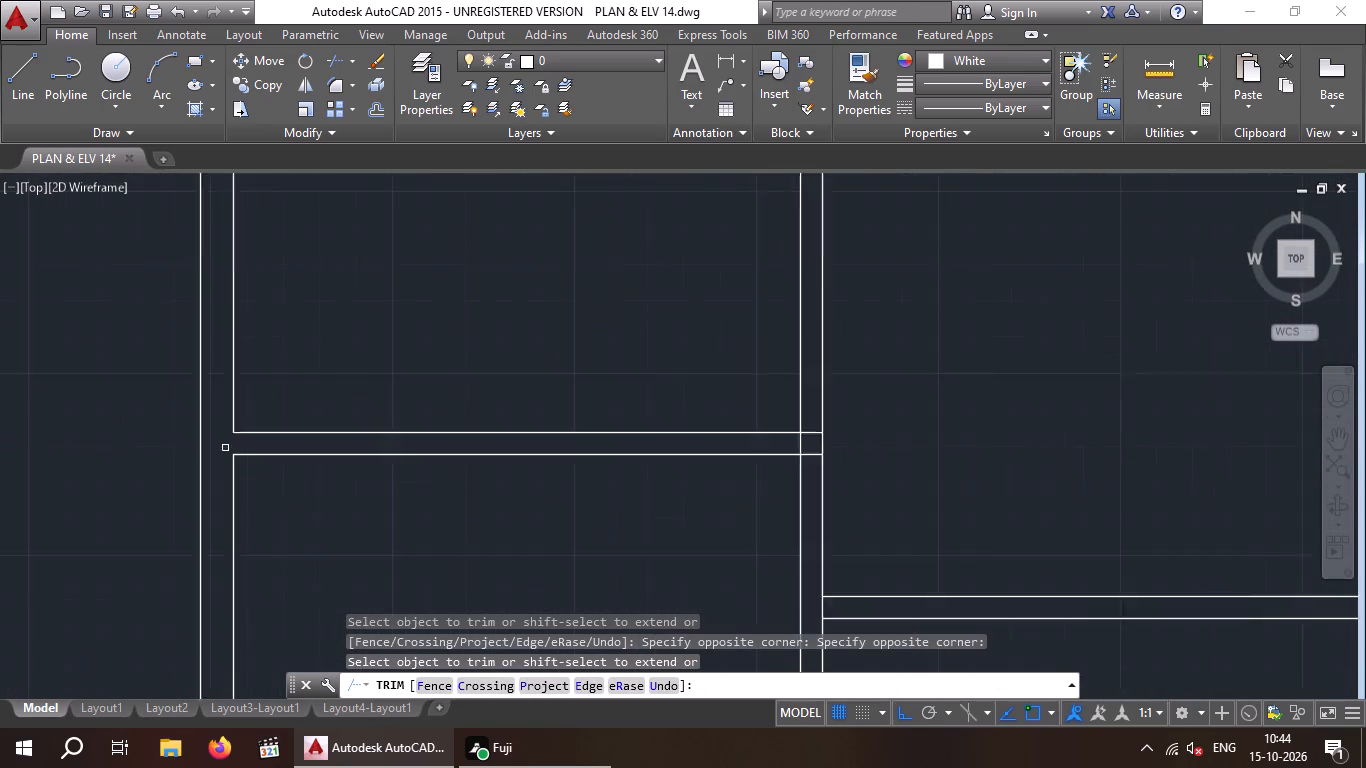
scroll(598, 452, "up", 4)
left_click(546, 508)
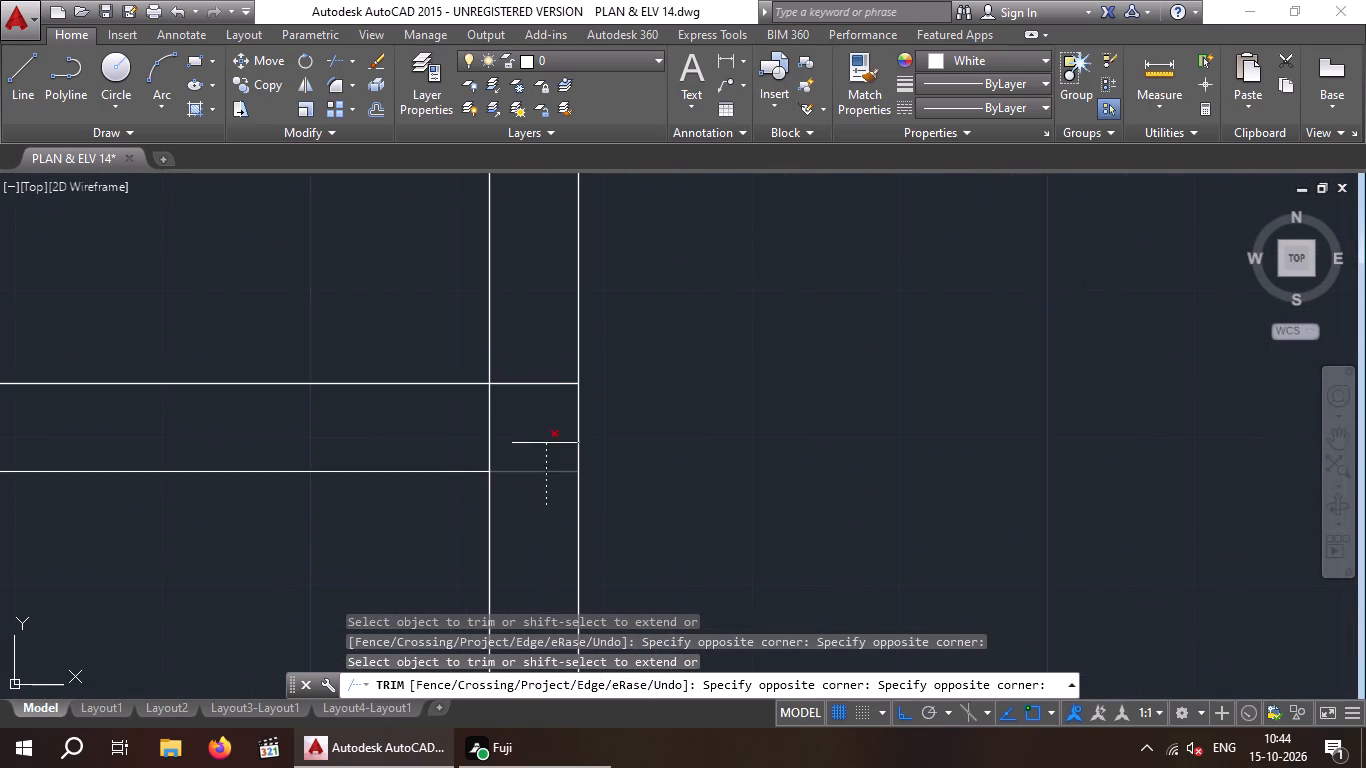
left_click_drag(558, 343, 546, 357)
left_click_drag(530, 401, 446, 434)
left_click(413, 434)
Trim the inner vertical wall's east line where the long horizontal wall above the staircase area joins it.
scroll(413, 434, "down", 5)
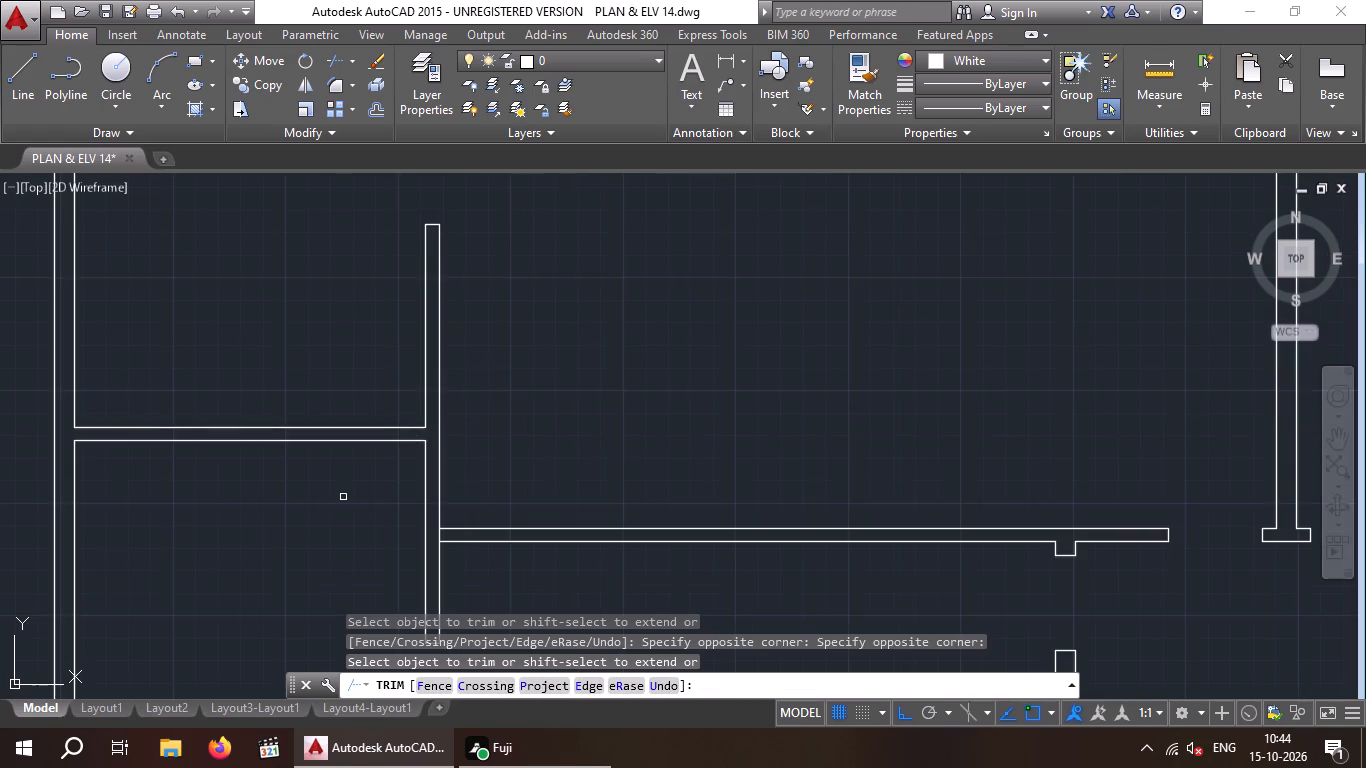
scroll(343, 498, "down", 3)
middle_click_drag(340, 499, 321, 457)
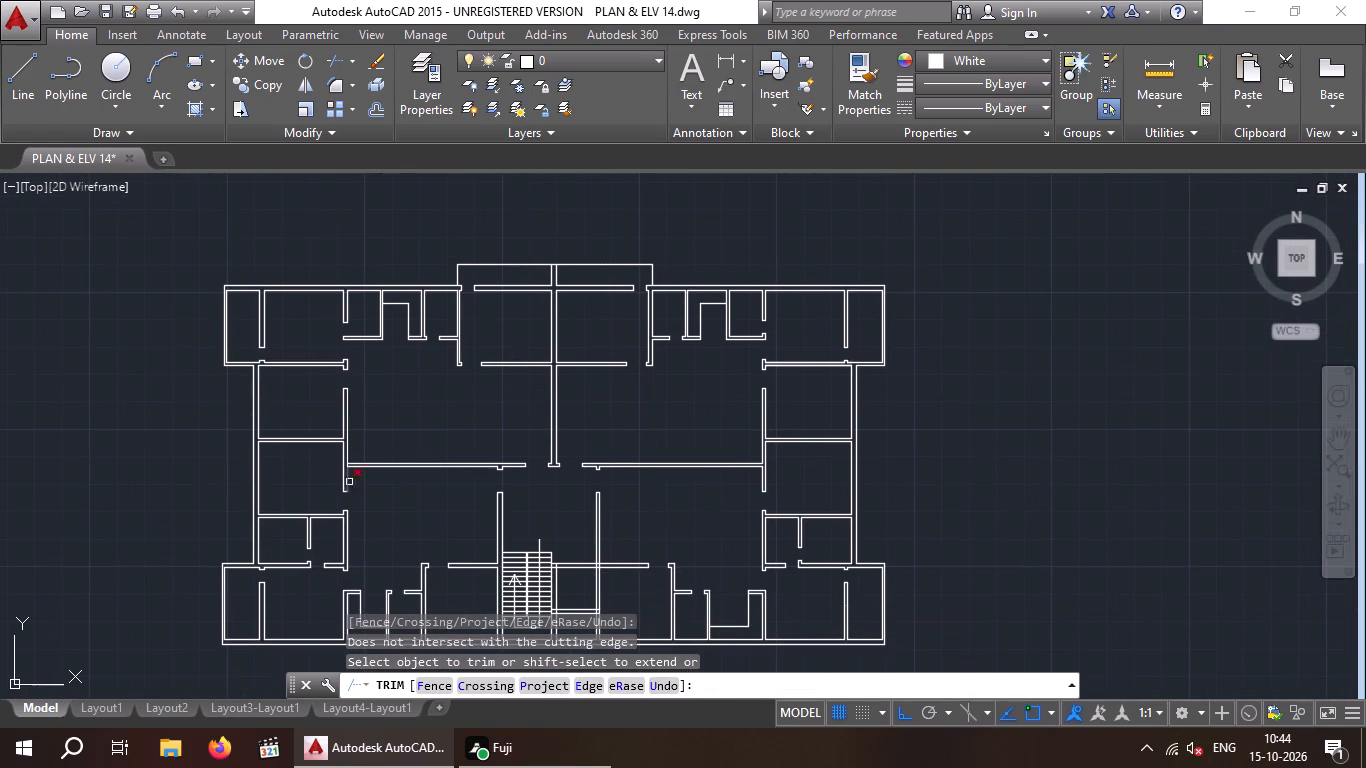
scroll(350, 476, "up", 6)
left_click_drag(307, 375, 288, 393)
left_click(262, 393)
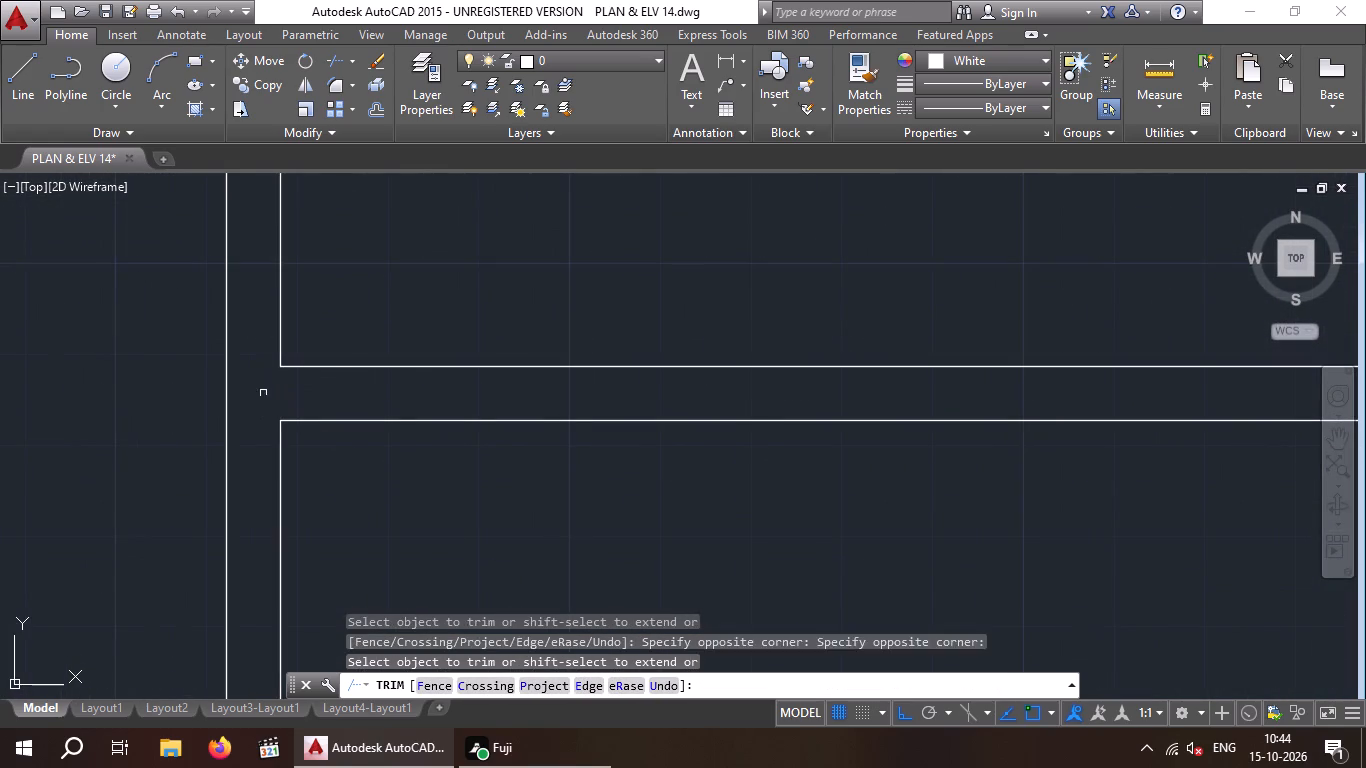
Examine the whole floor plan for wall junctions that still need trimming.
scroll(269, 393, "down", 4)
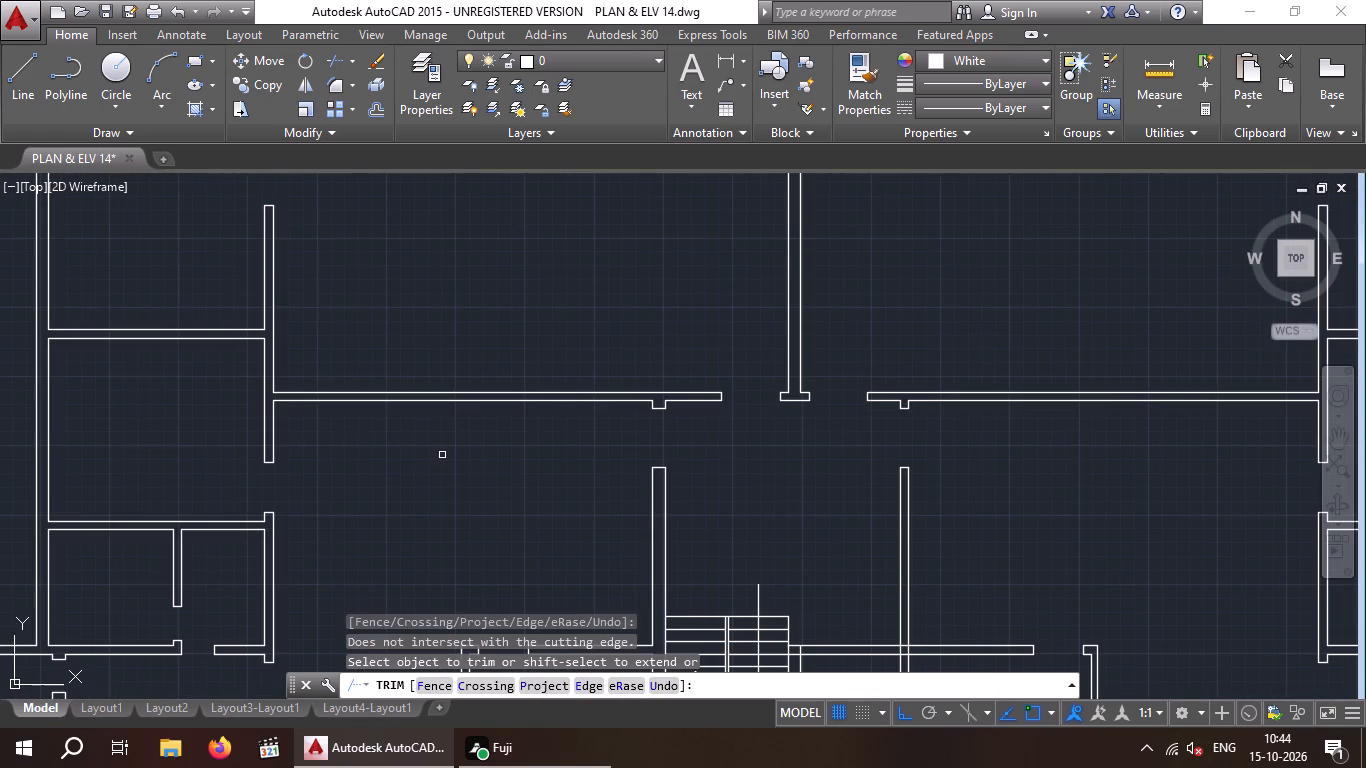
middle_click_drag(406, 455, 375, 455)
scroll(372, 451, "down", 2)
middle_click_drag(372, 451, 363, 475)
middle_click_drag(334, 474, 396, 436)
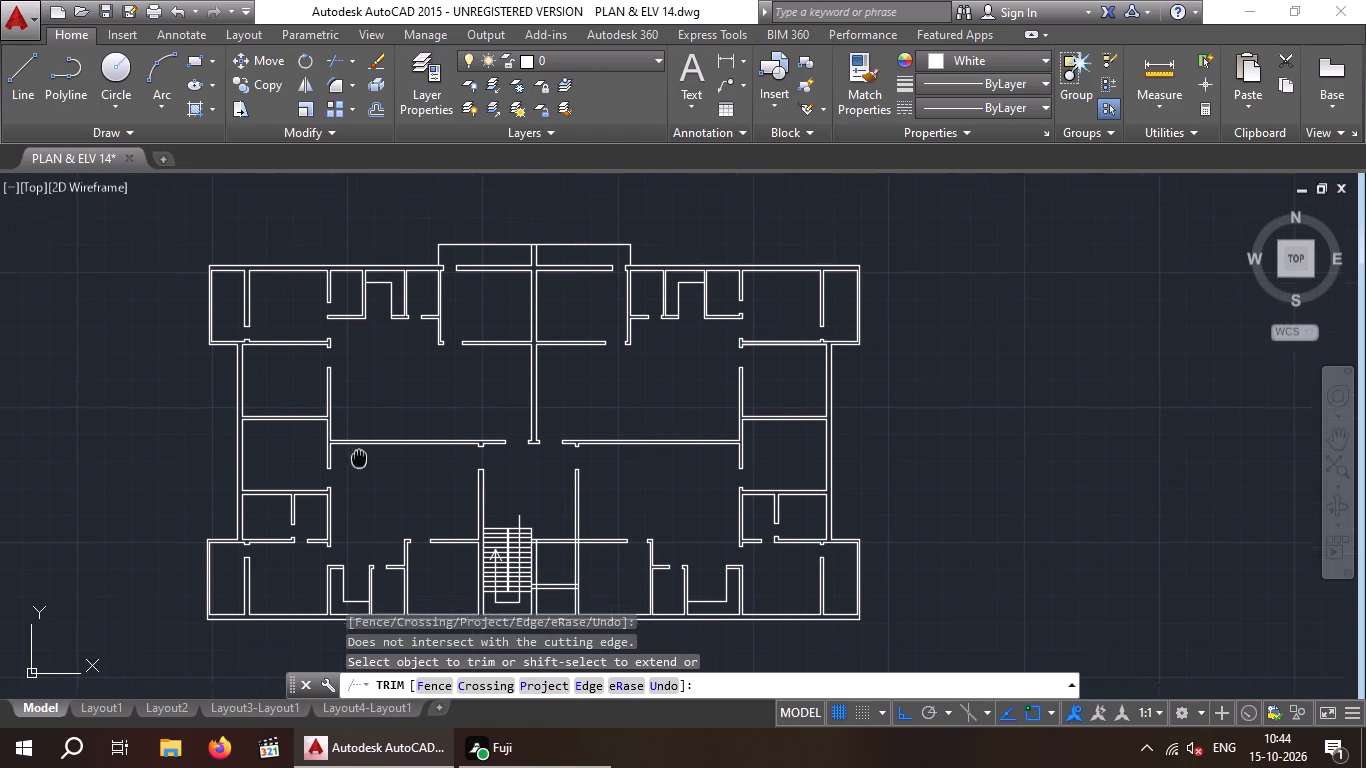
middle_click_drag(396, 436, 415, 424)
scroll(407, 270, "up", 2)
scroll(410, 277, "down", 3)
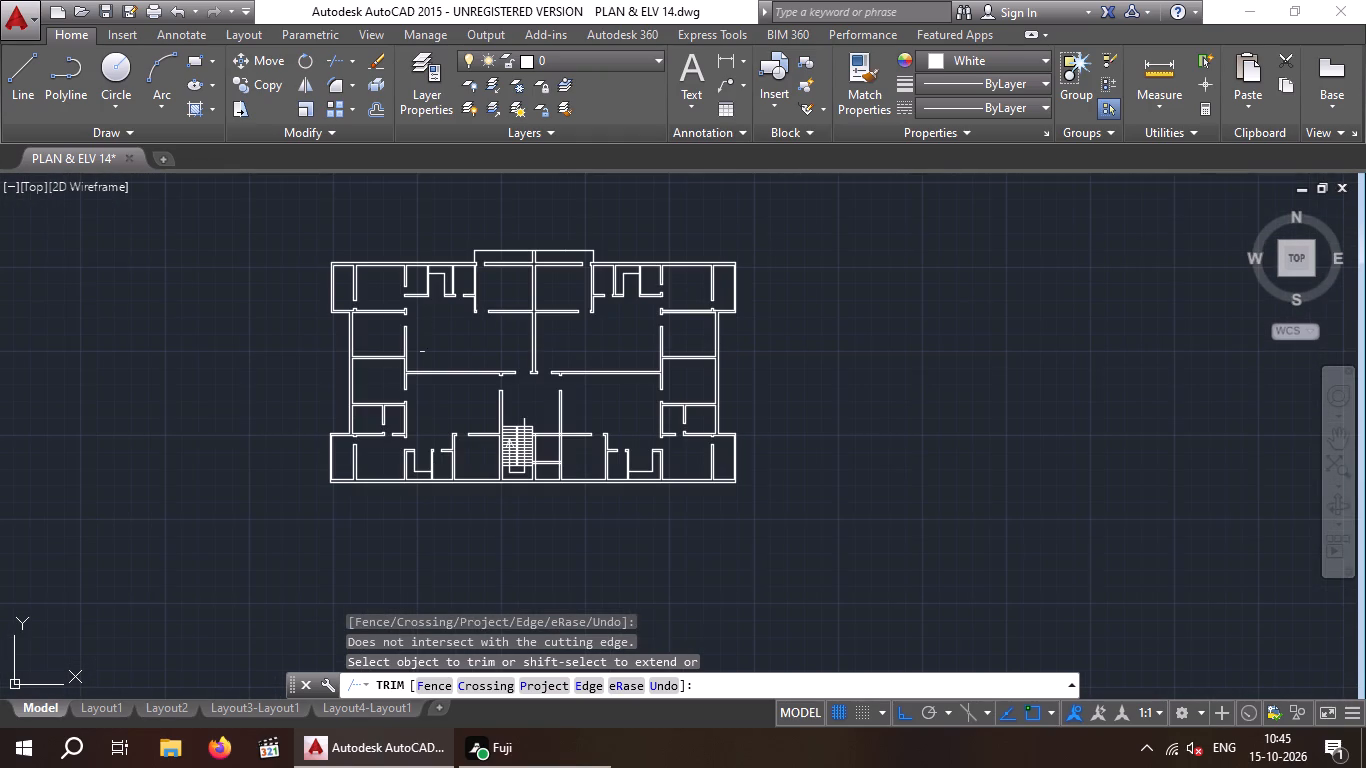
middle_click_drag(320, 539, 317, 411)
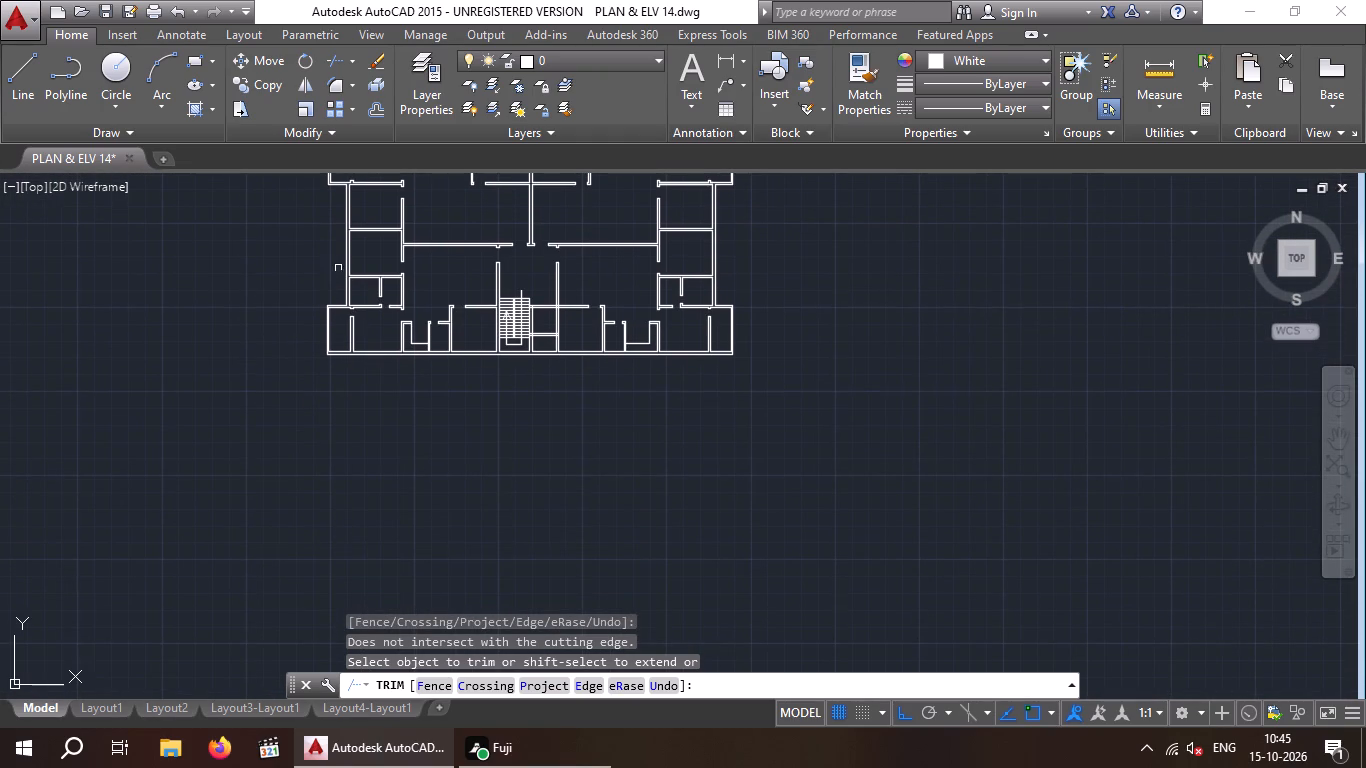
middle_click_drag(338, 268, 307, 422)
scroll(329, 375, "up", 3)
middle_click_drag(372, 374, 357, 344)
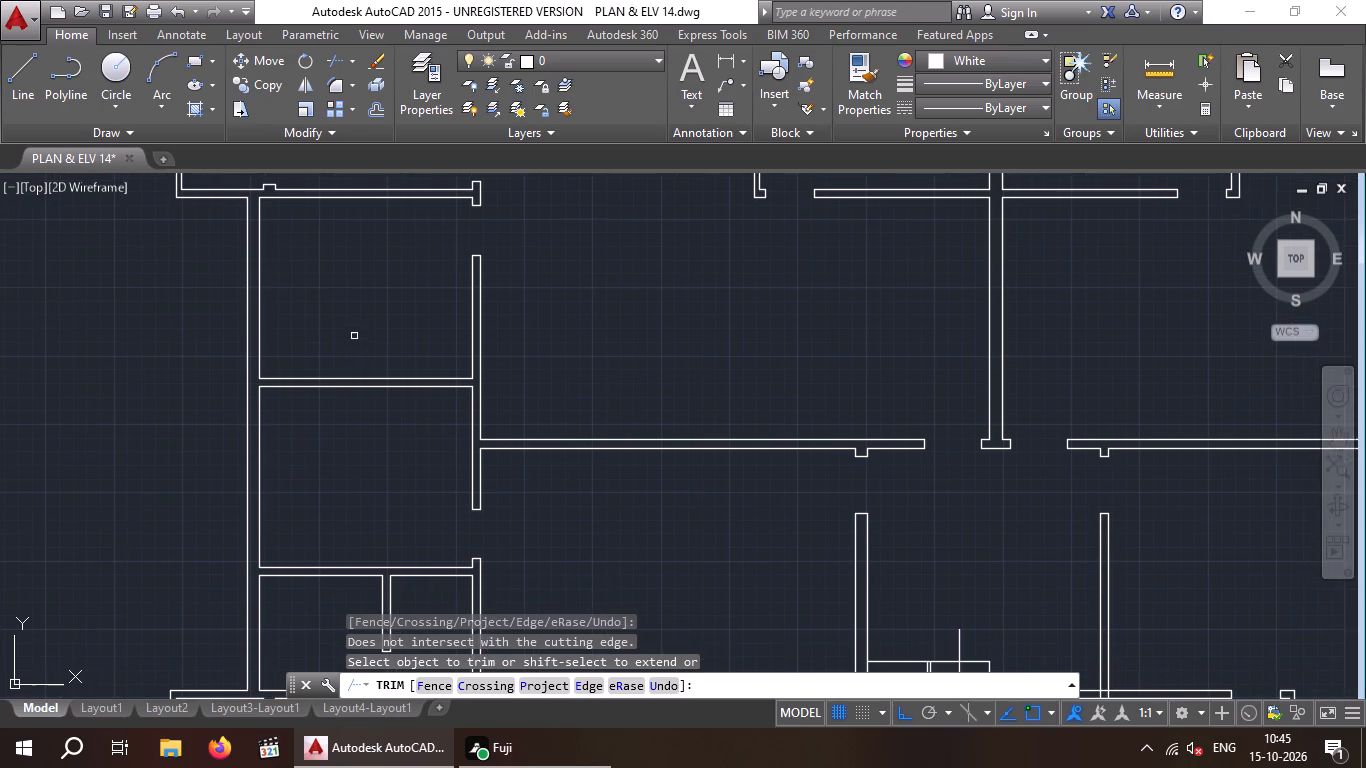
scroll(354, 336, "down", 2)
middle_click_drag(446, 341, 336, 363)
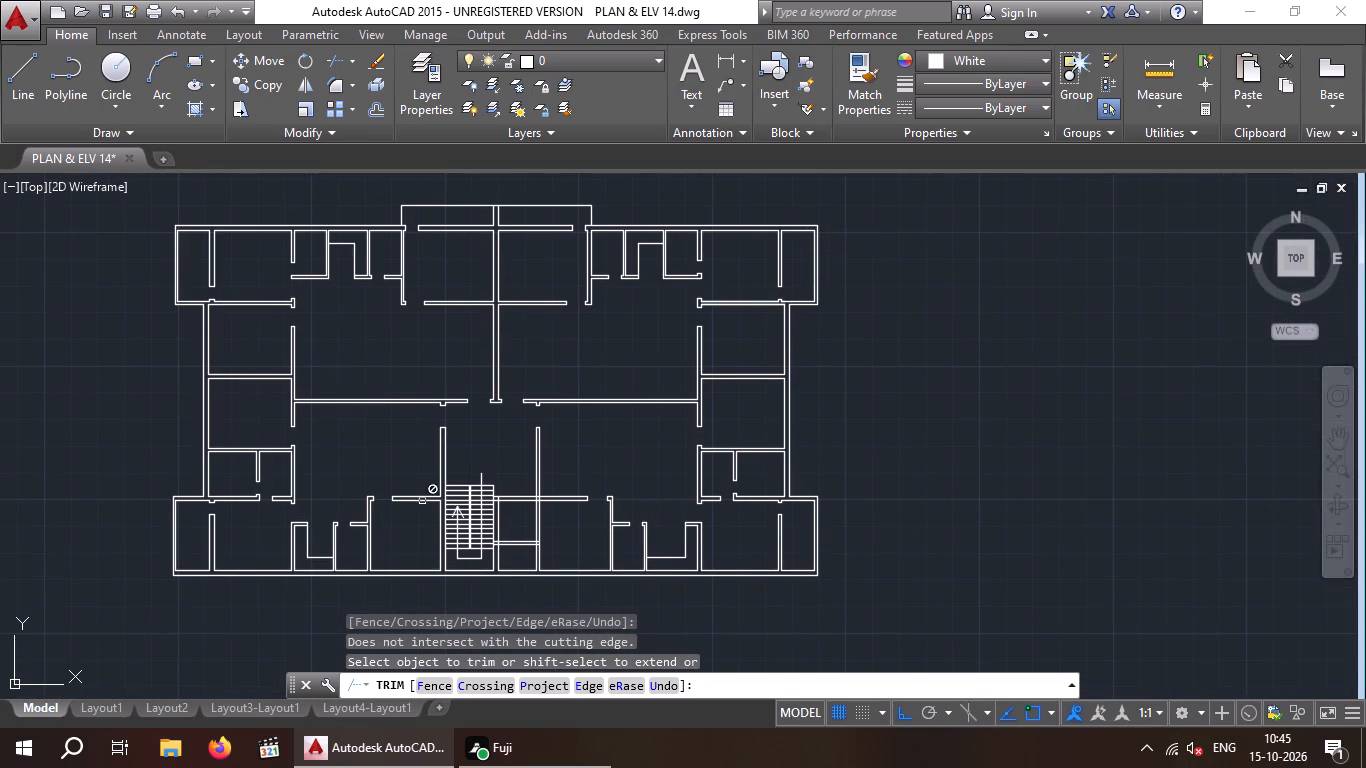
Trim the crossing lines where the short horizontal wall east of the staircase meets the stair's side wall.
scroll(426, 505, "up", 3)
middle_click_drag(784, 578, 576, 491)
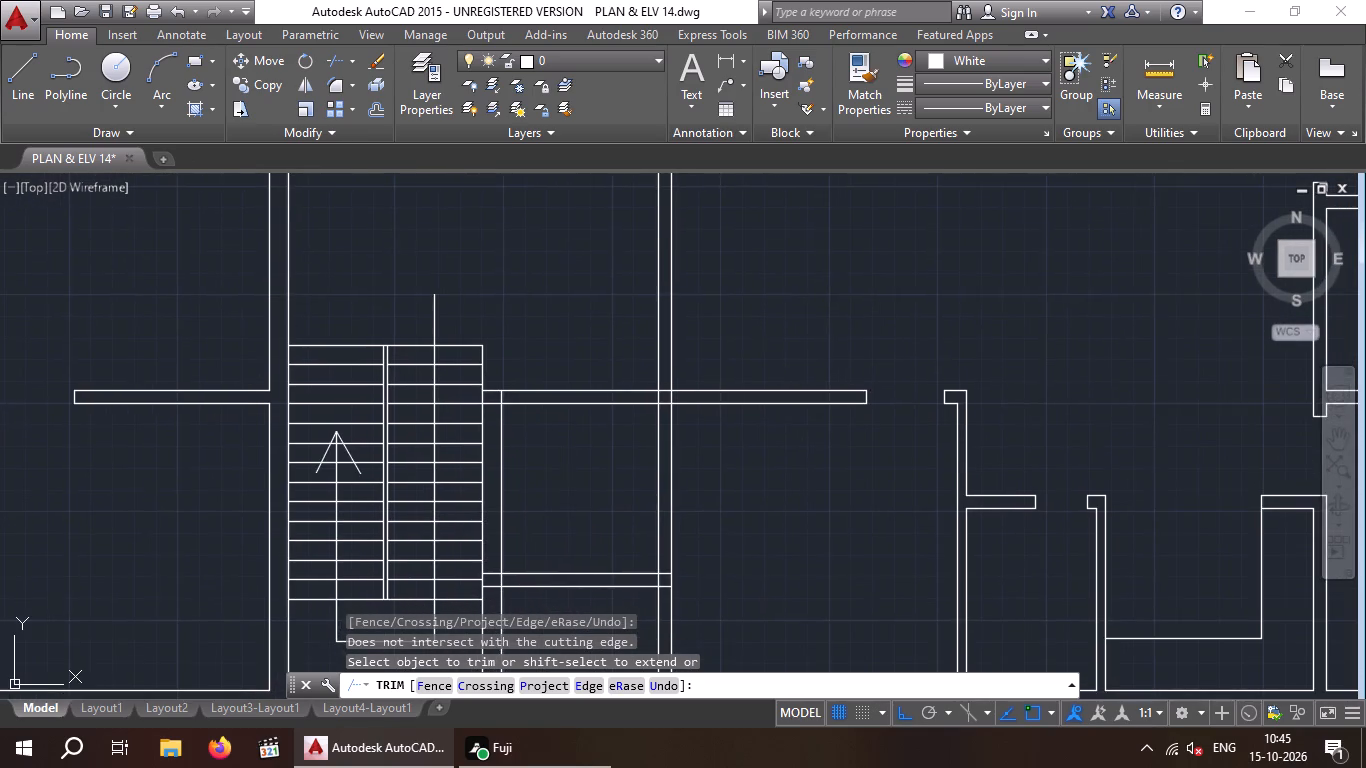
middle_click_drag(557, 484, 554, 317)
scroll(476, 432, "up", 3)
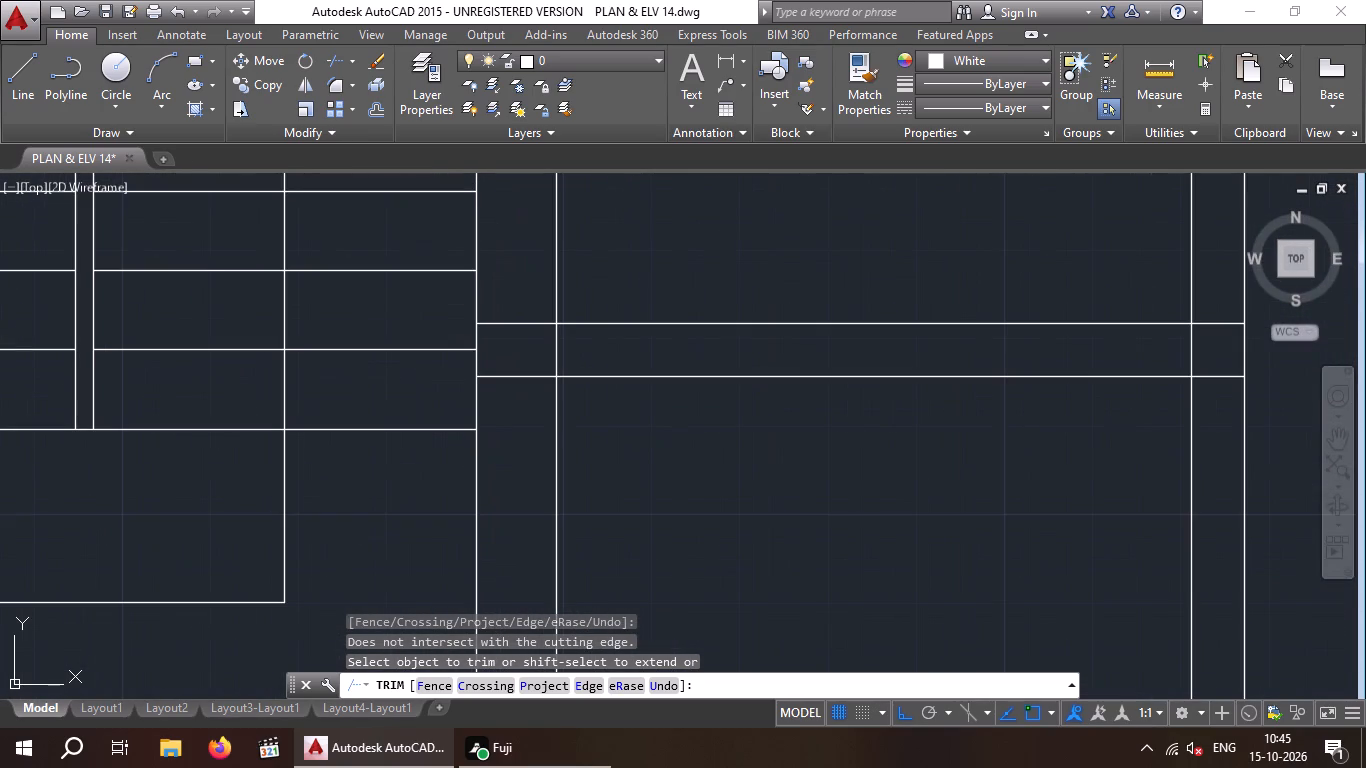
left_click_drag(519, 437, 525, 396)
left_click_drag(523, 269, 522, 281)
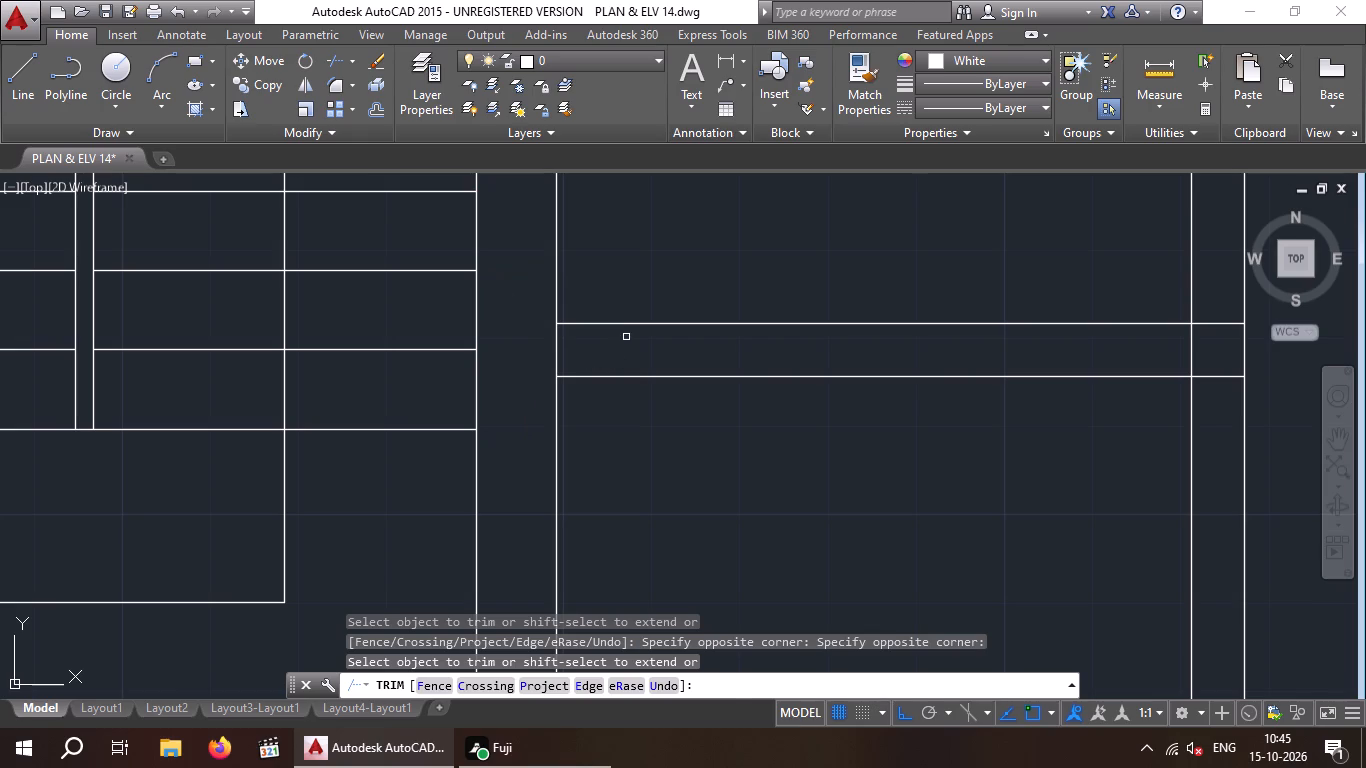
left_click_drag(624, 340, 538, 351)
left_click(503, 357)
Trim the crossing lines where the short horizontal wall east of the staircase meets the next vertical wall to its east.
scroll(535, 358, "down", 4)
scroll(635, 378, "up", 3)
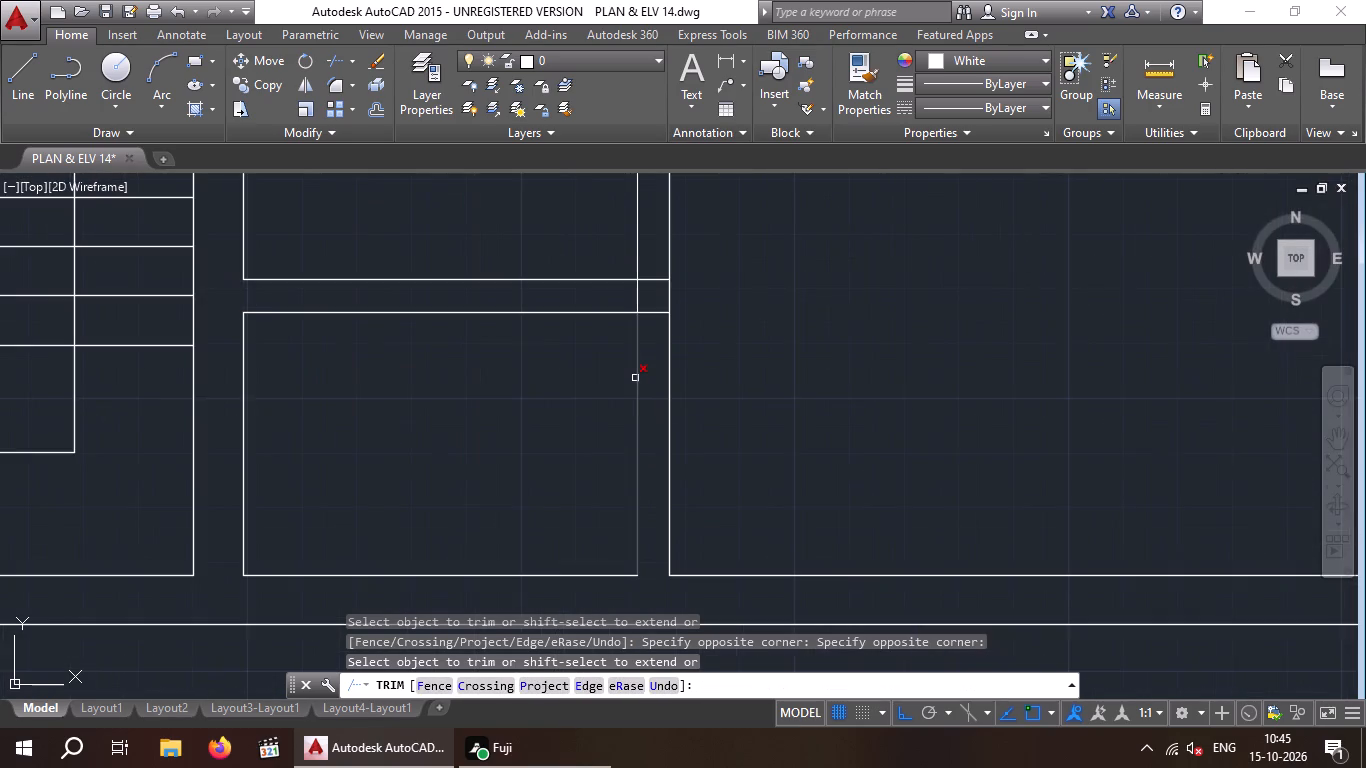
middle_click_drag(630, 380, 489, 483)
scroll(514, 425, "up", 3)
left_click_drag(519, 429, 516, 417)
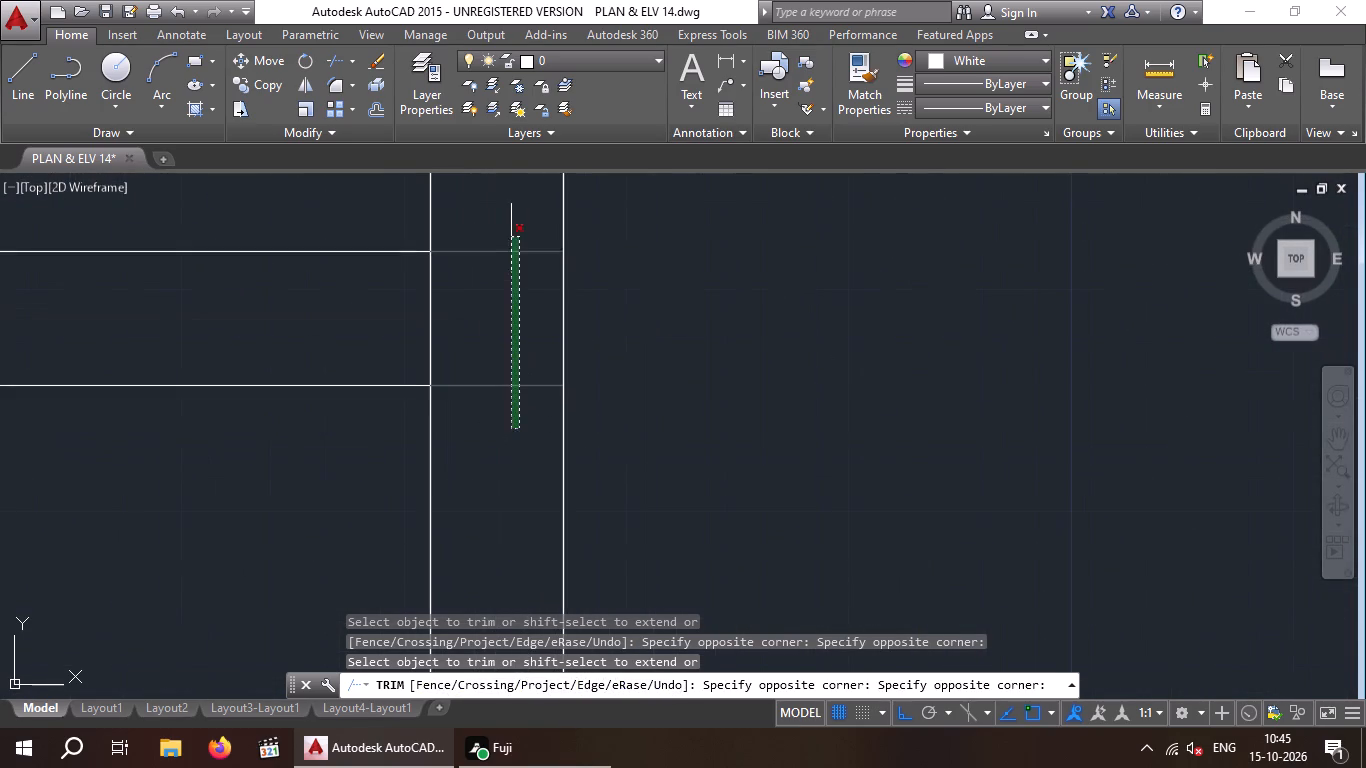
left_click(507, 228)
left_click_drag(516, 314, 463, 328)
left_click(388, 320)
Trim the crossing lines inside the four-way junction of that vertical wall and the longer horizontal wall to the north.
scroll(414, 310, "down", 4)
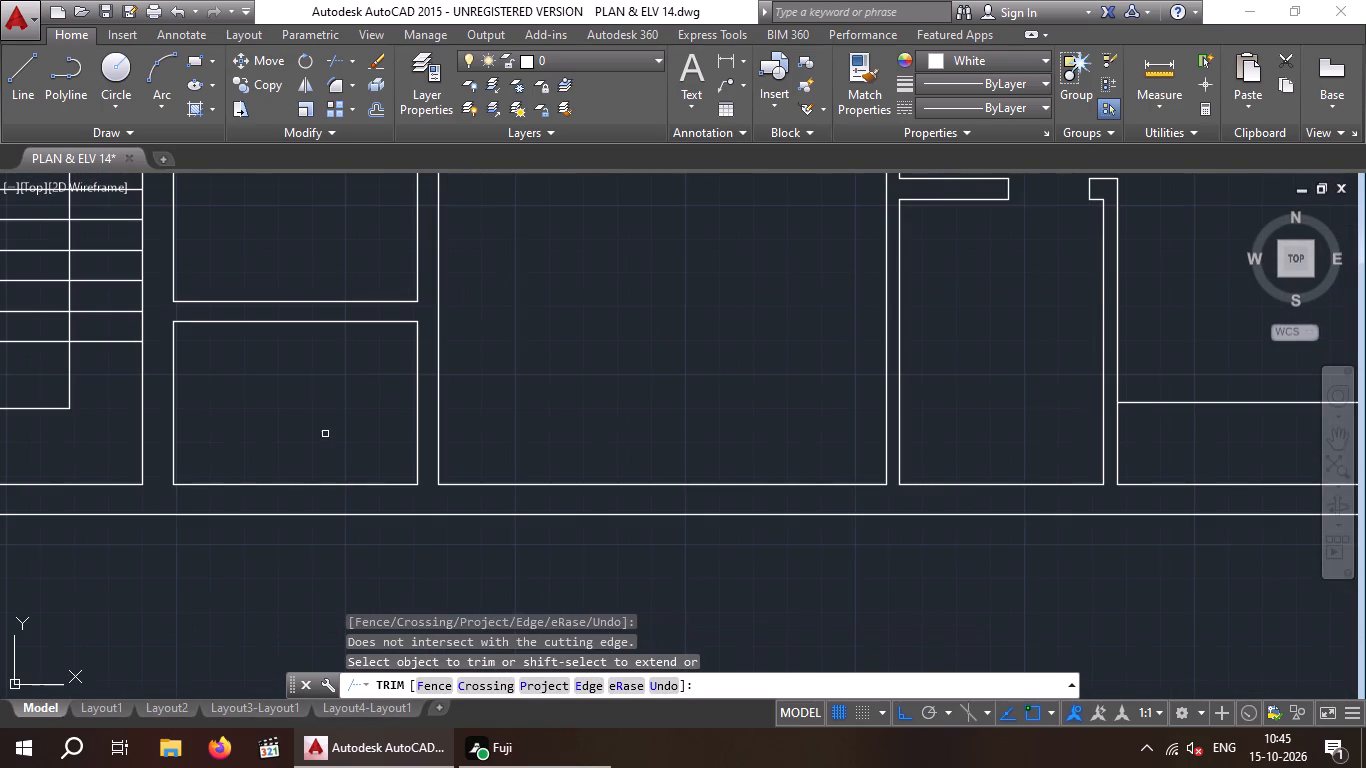
middle_click_drag(325, 434, 325, 581)
scroll(332, 337, "down", 1)
middle_click_drag(332, 336, 349, 493)
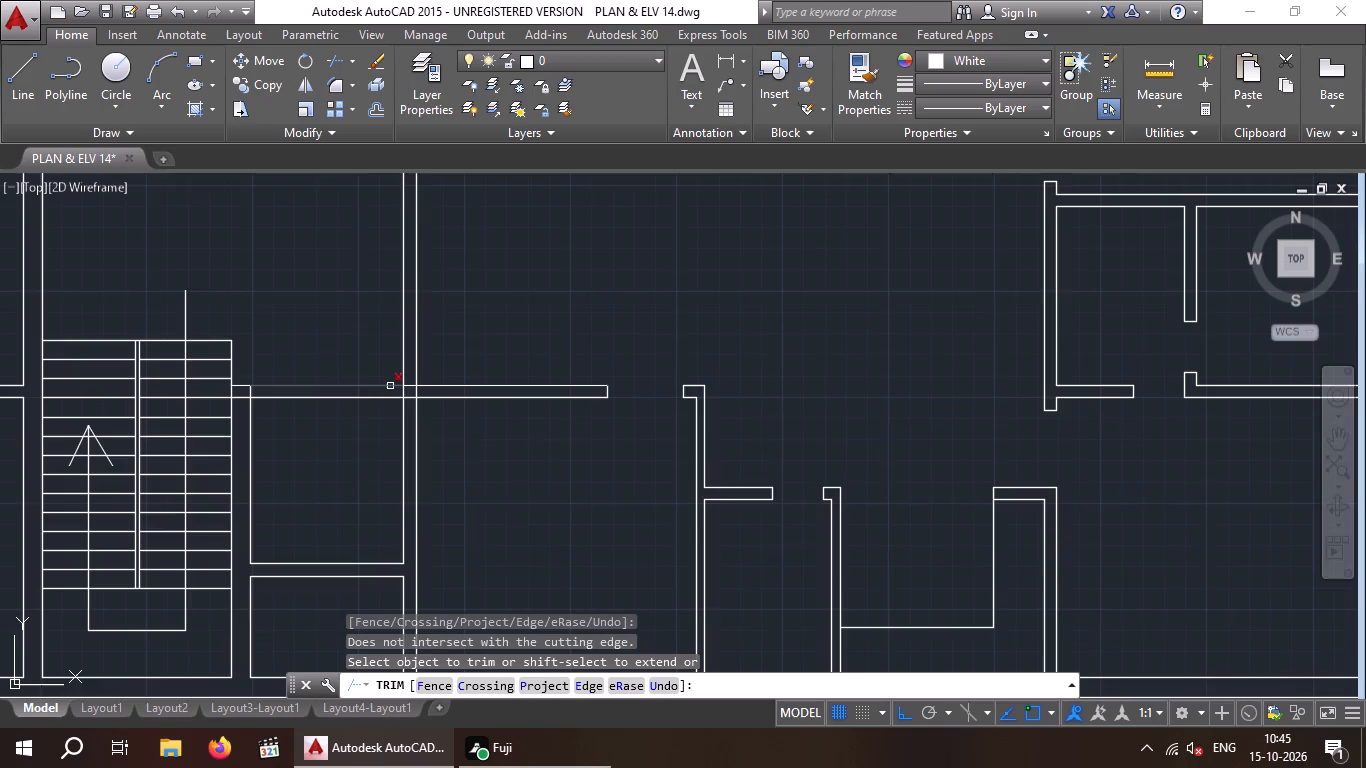
scroll(393, 391, "up", 6)
left_click_drag(784, 337, 490, 393)
left_click(274, 389)
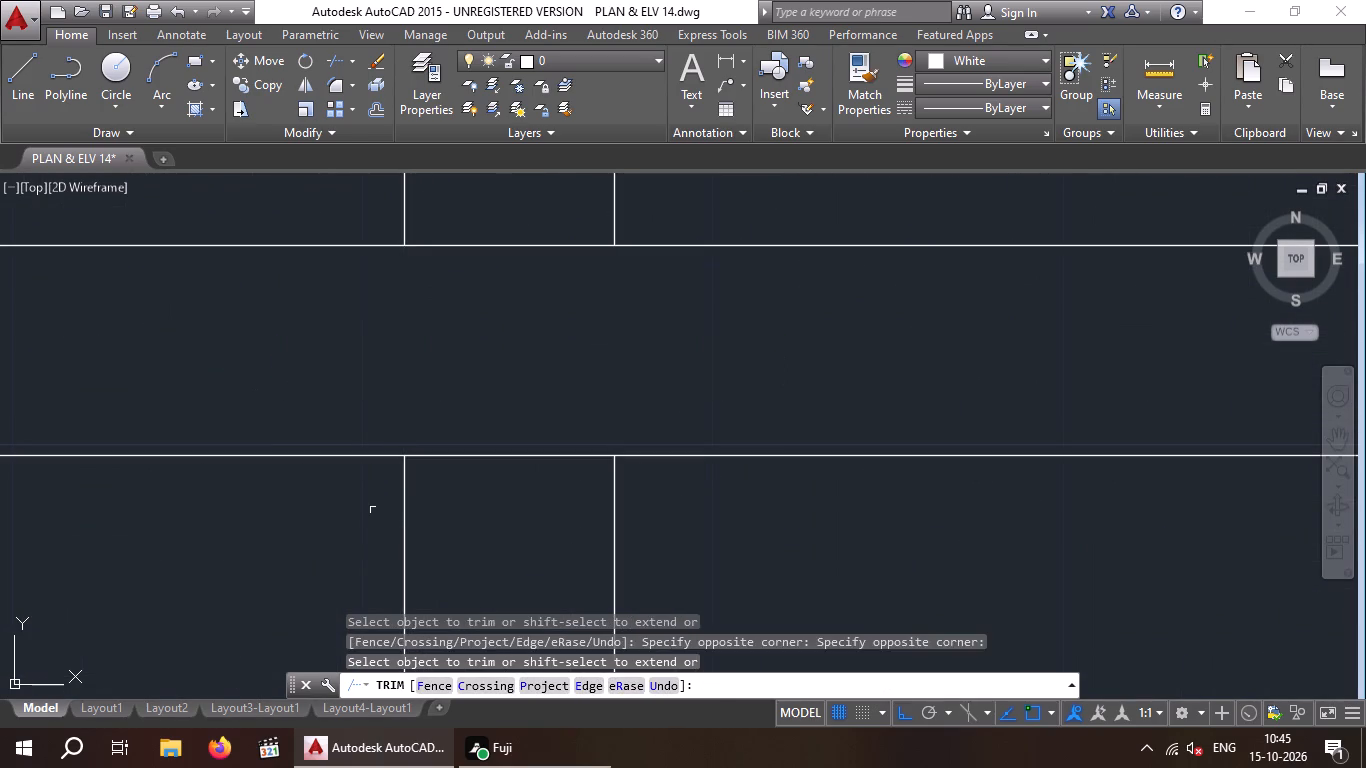
left_click_drag(505, 530, 500, 493)
left_click(464, 207)
Trim the overlapping lines where the longer horizontal wall's west end meets the staircase's east side wall.
scroll(465, 207, "down", 5)
middle_click_drag(202, 219, 379, 280)
scroll(434, 314, "up", 3)
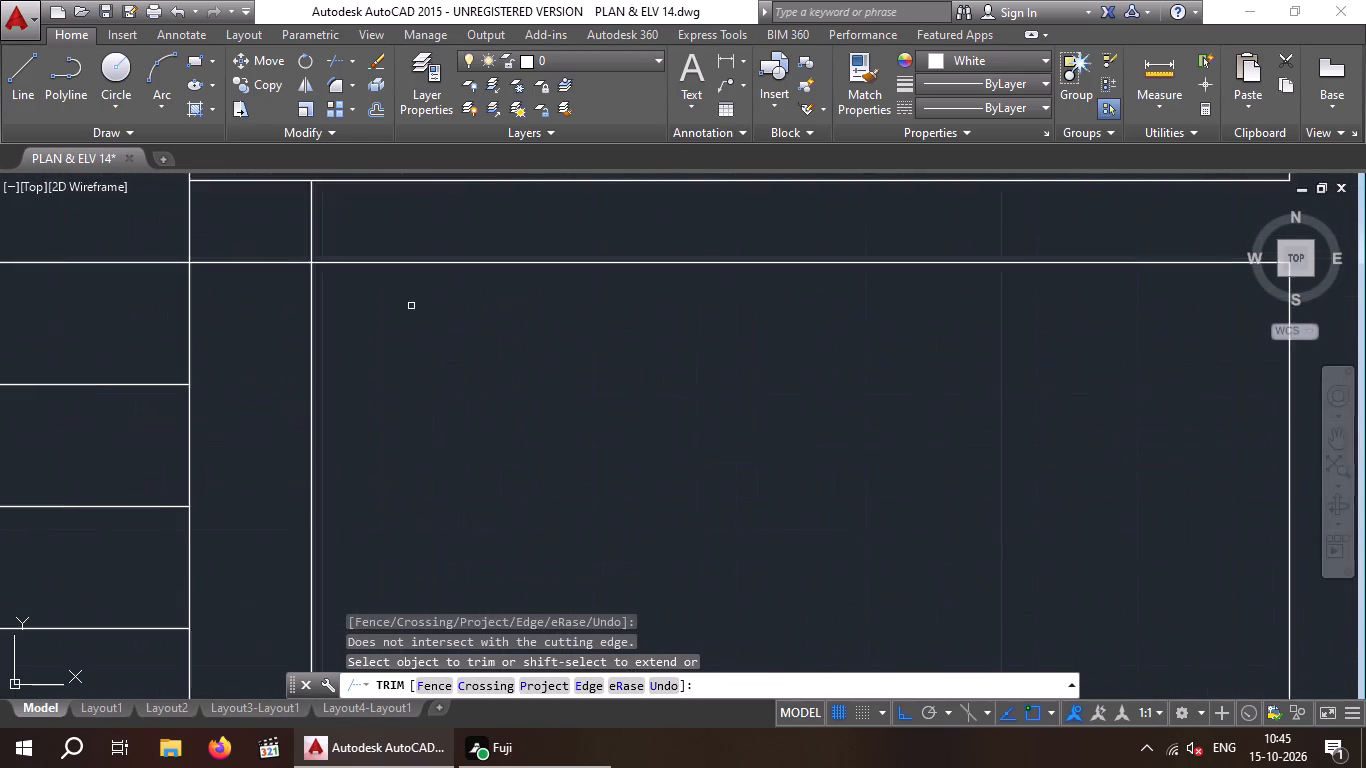
scroll(411, 305, "up", 1)
middle_click_drag(359, 341, 443, 549)
scroll(357, 397, "up", 1)
left_click_drag(435, 333, 304, 366)
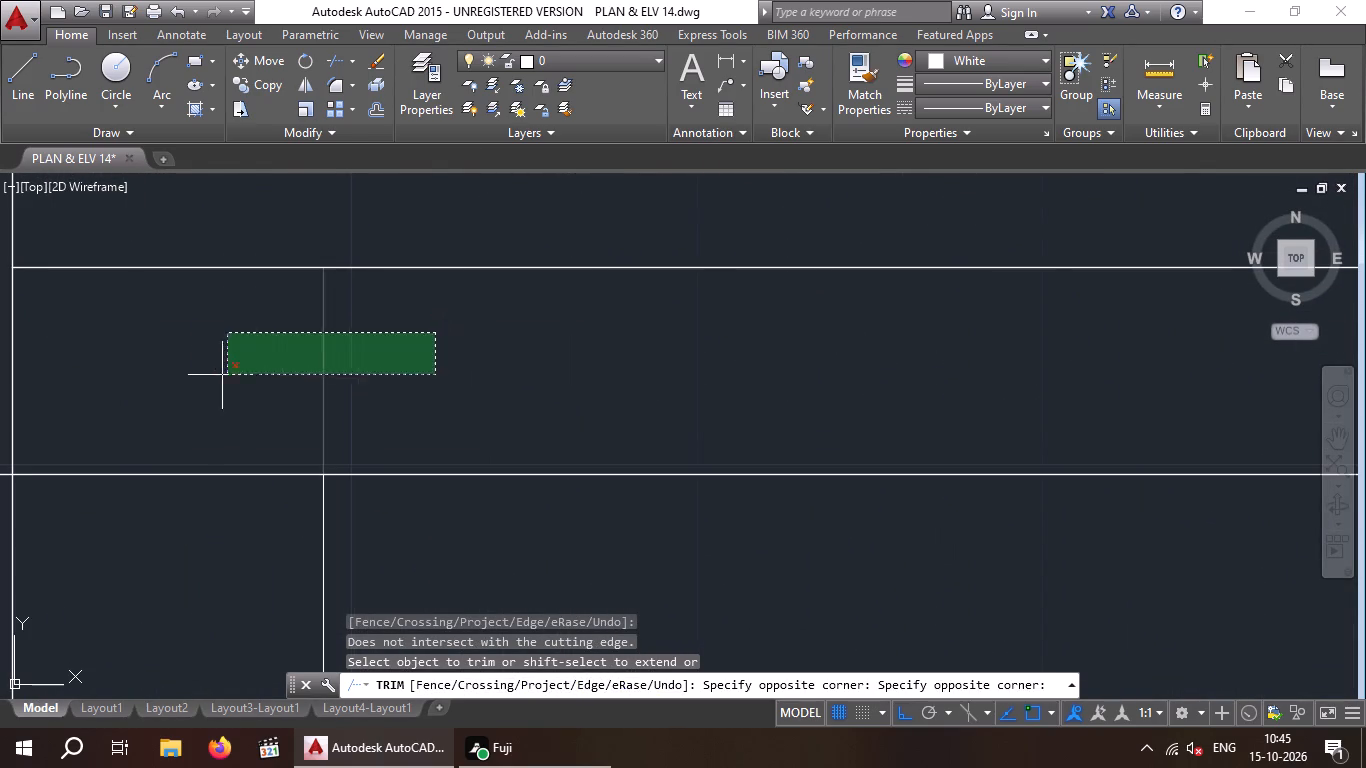
left_click(188, 382)
left_click_drag(188, 382, 144, 619)
left_click_drag(160, 556, 151, 546)
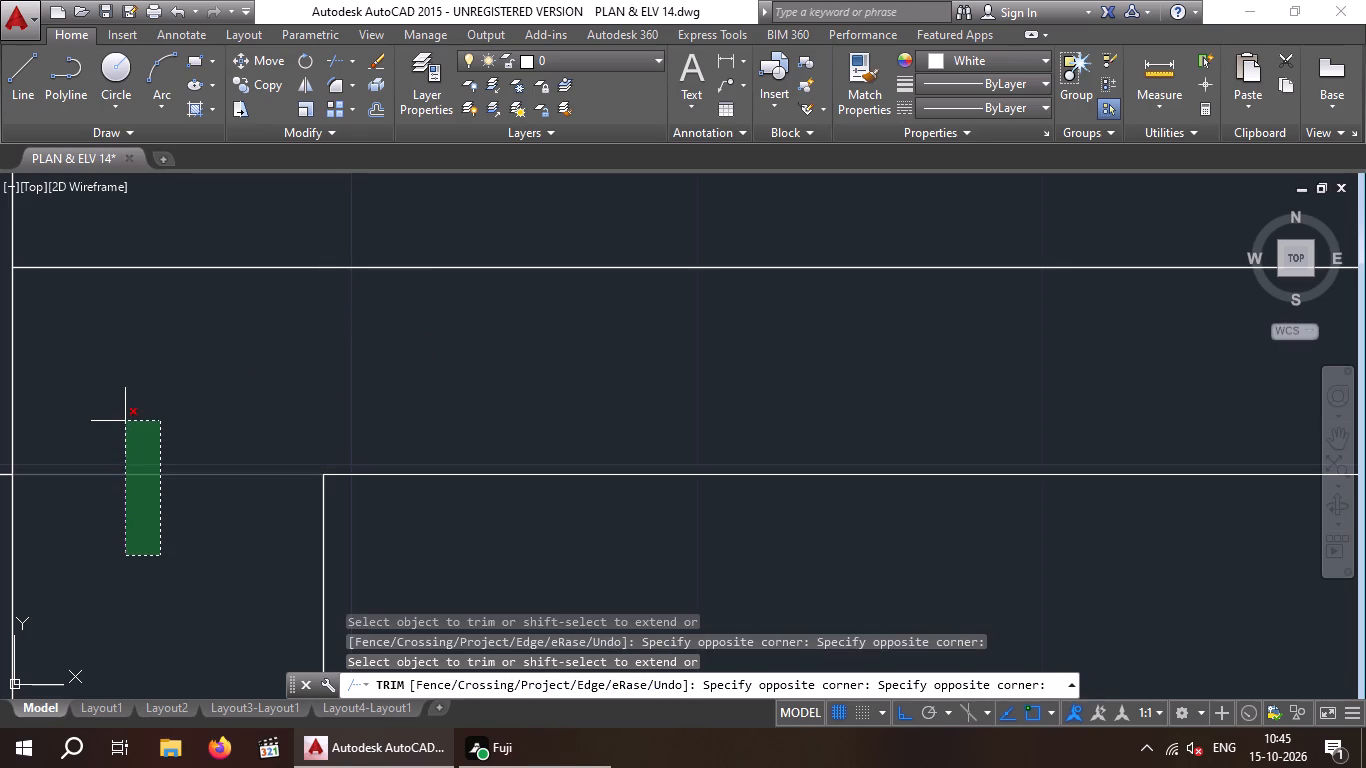
left_click(125, 421)
End trimming and save the floor plan drawing.
scroll(125, 421, "down", 5)
scroll(266, 483, "down", 3)
middle_click_drag(287, 522, 387, 505)
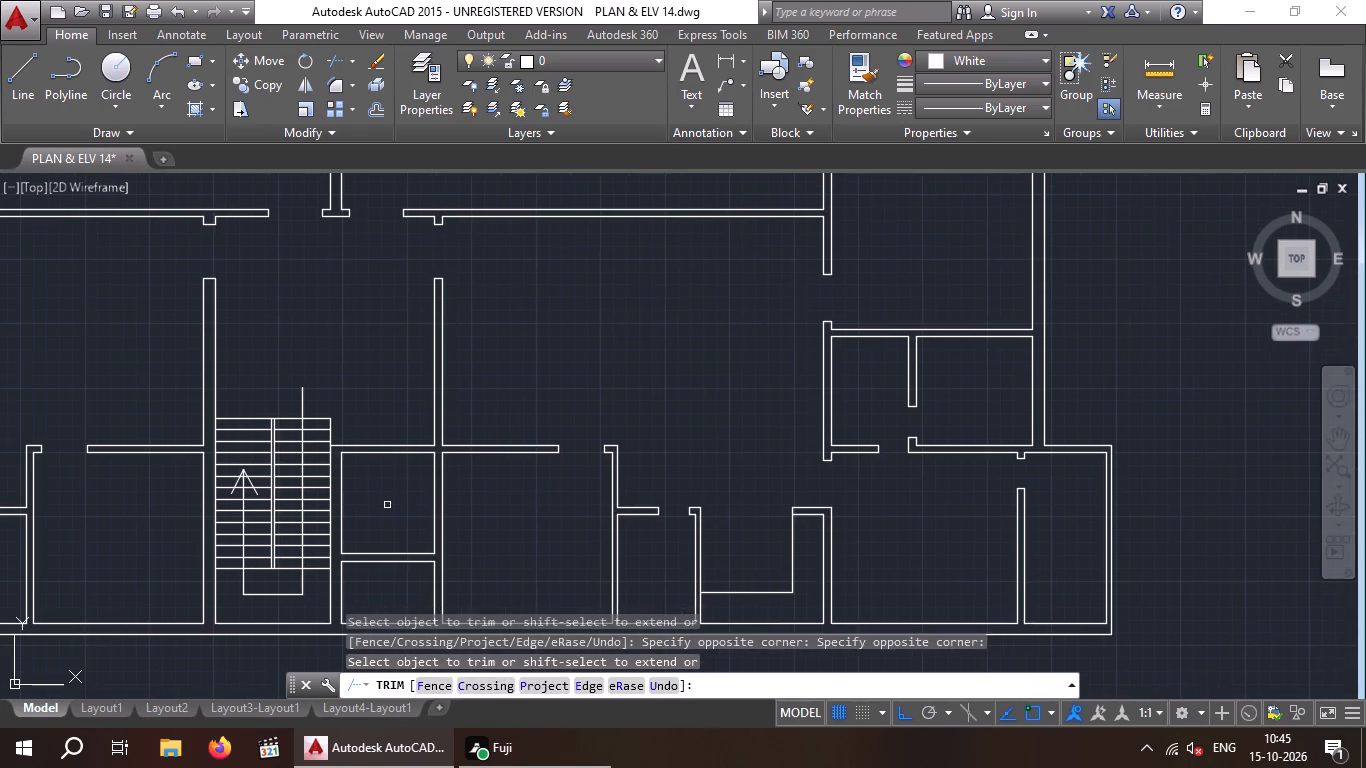
scroll(371, 508, "down", 1)
middle_click_drag(371, 508, 413, 491)
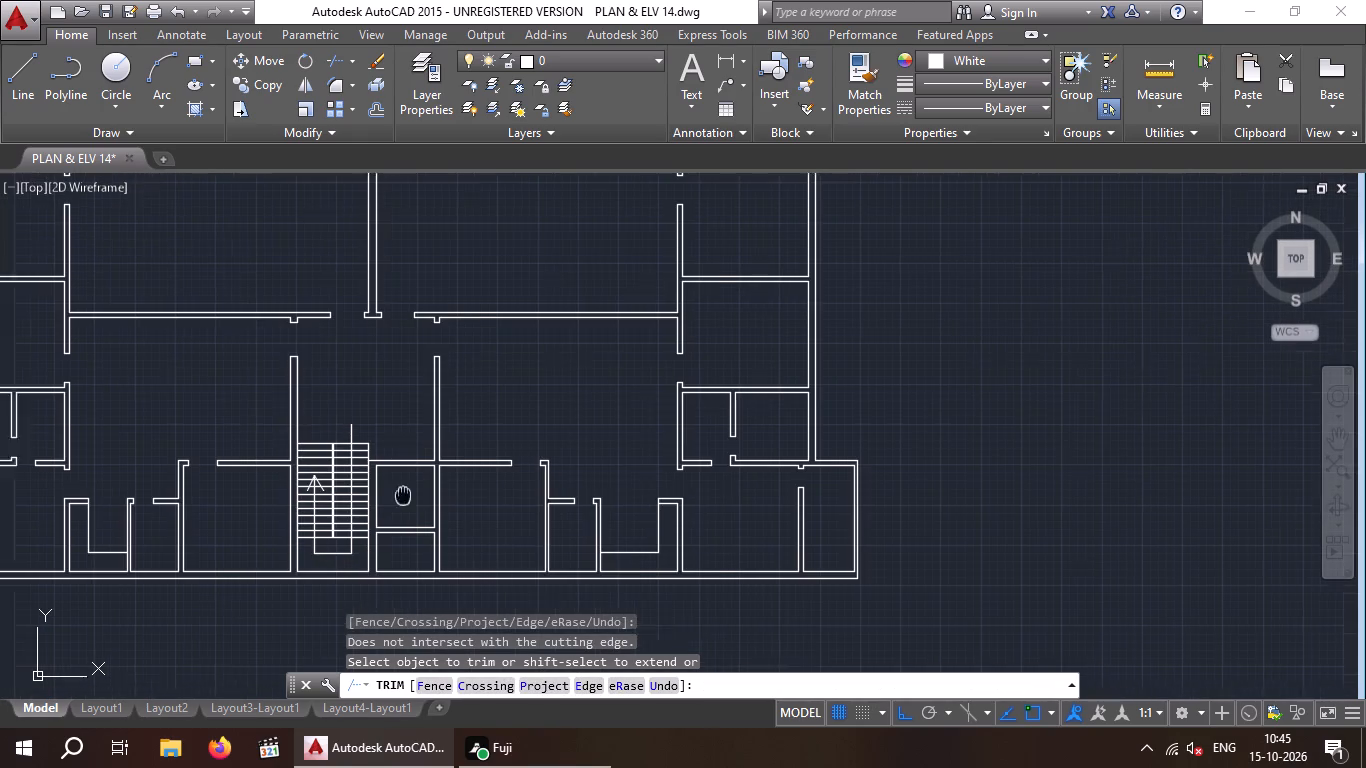
middle_click_drag(413, 491, 435, 477)
scroll(564, 525, "down", 1)
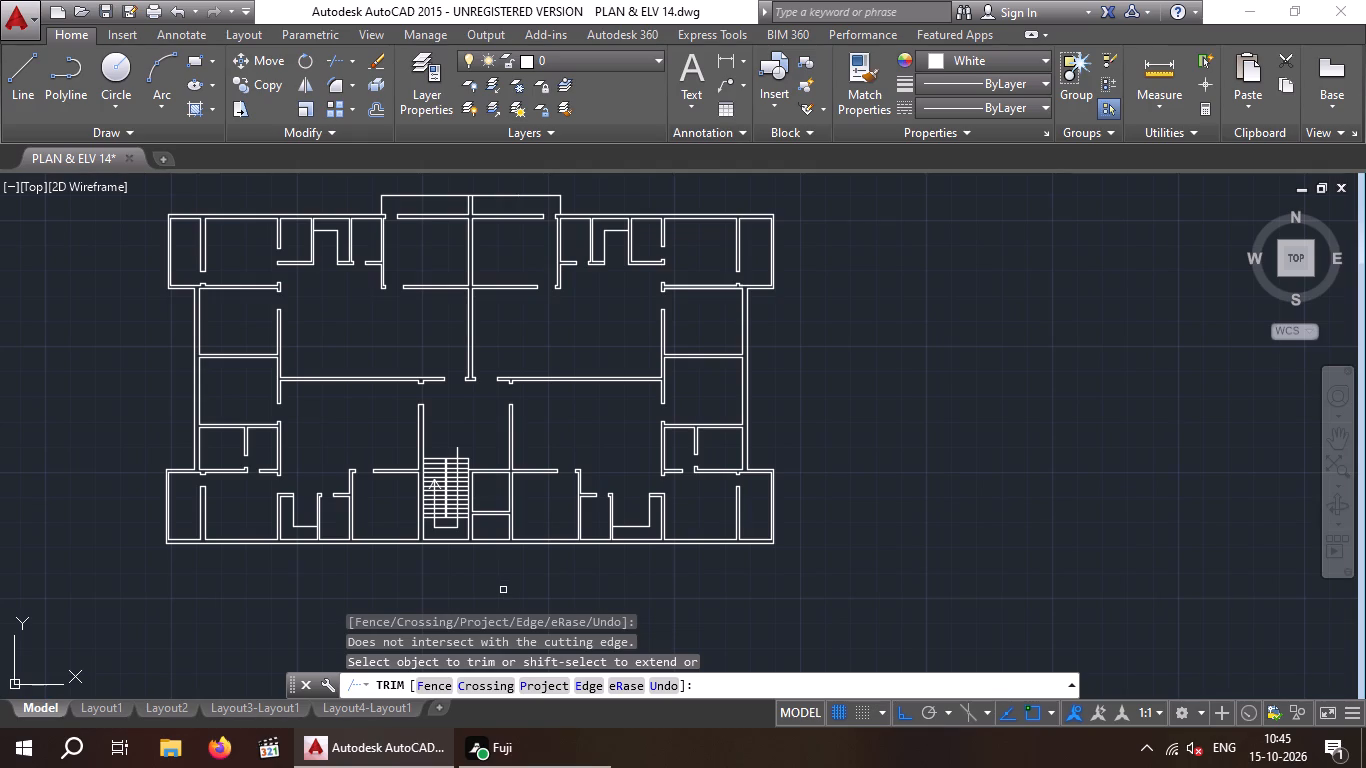
key("Escape")
key("Escape")
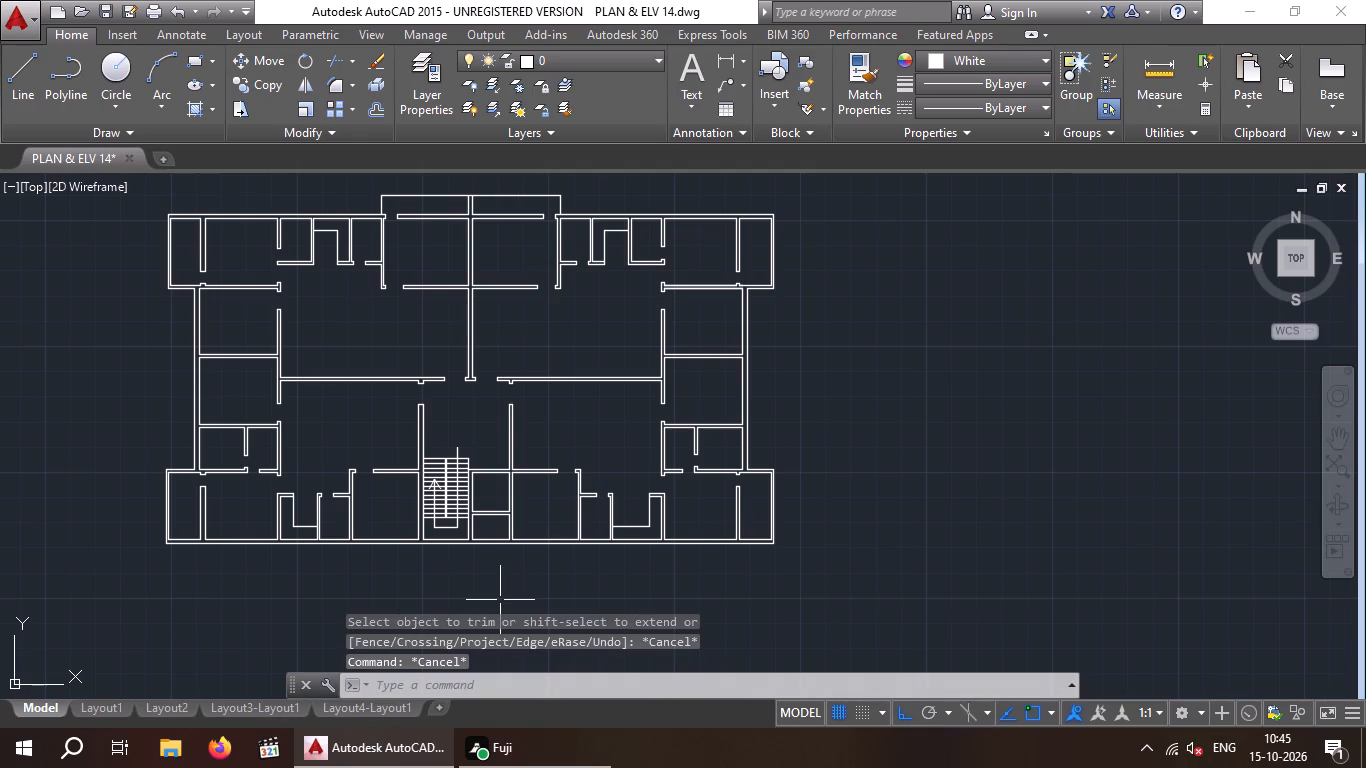
key("ctrl+s")
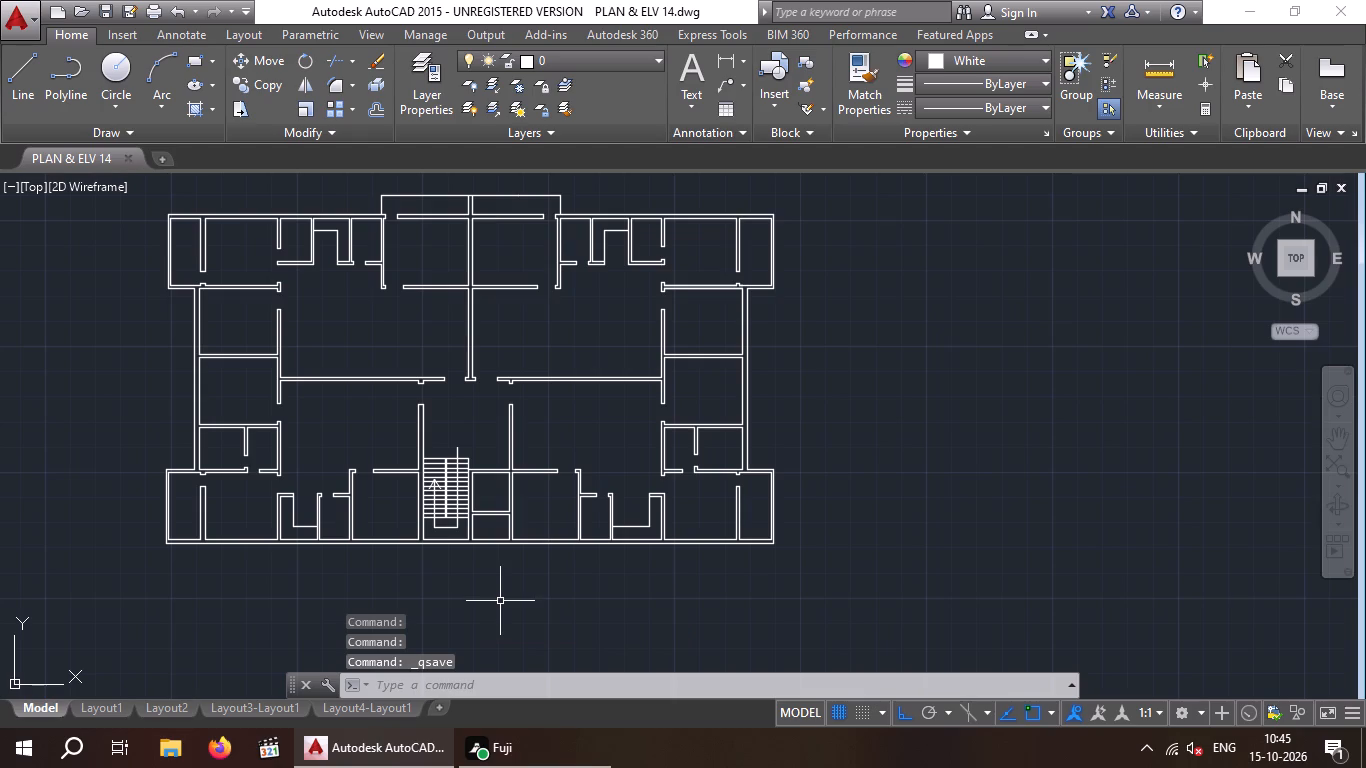
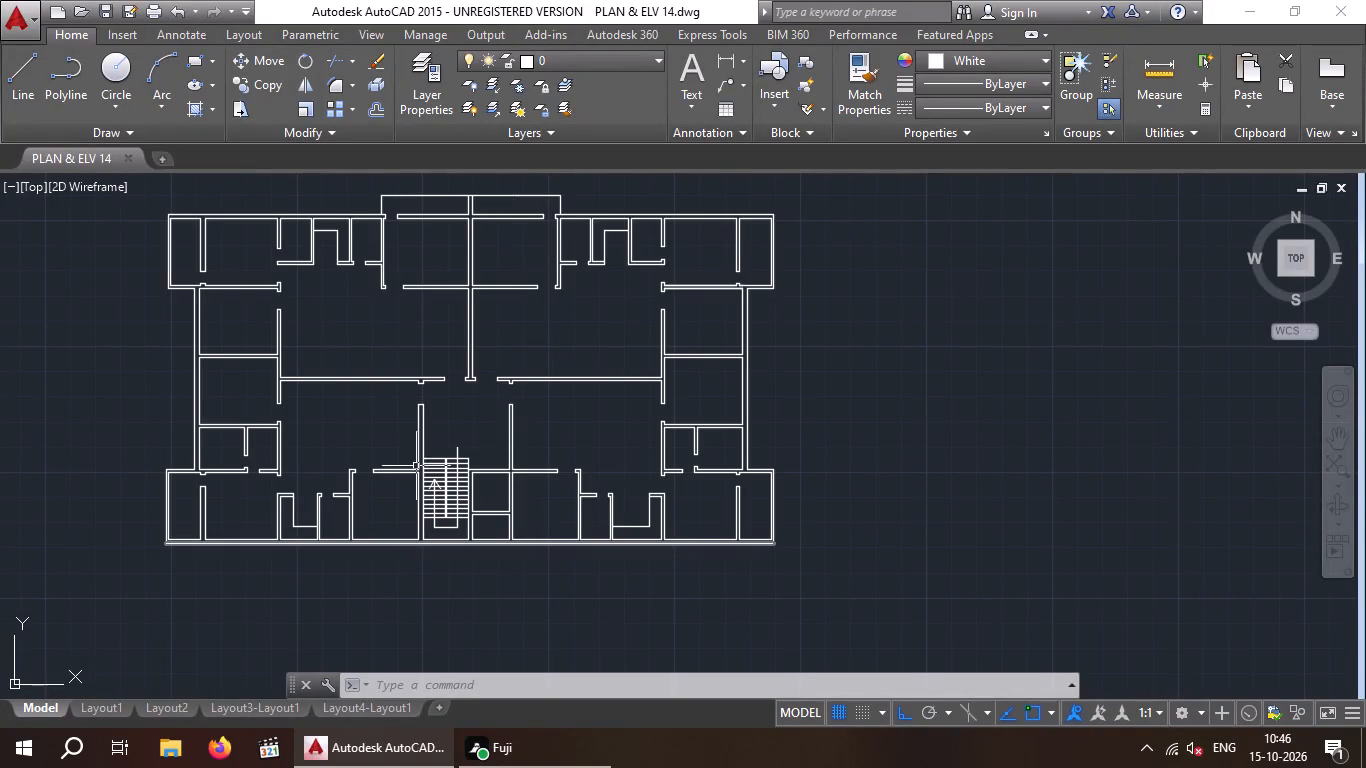
Offset the top and both side lines of the plan's north projection outward by 4".
scroll(397, 189, "down", 1)
middle_click_drag(397, 217, 401, 235)
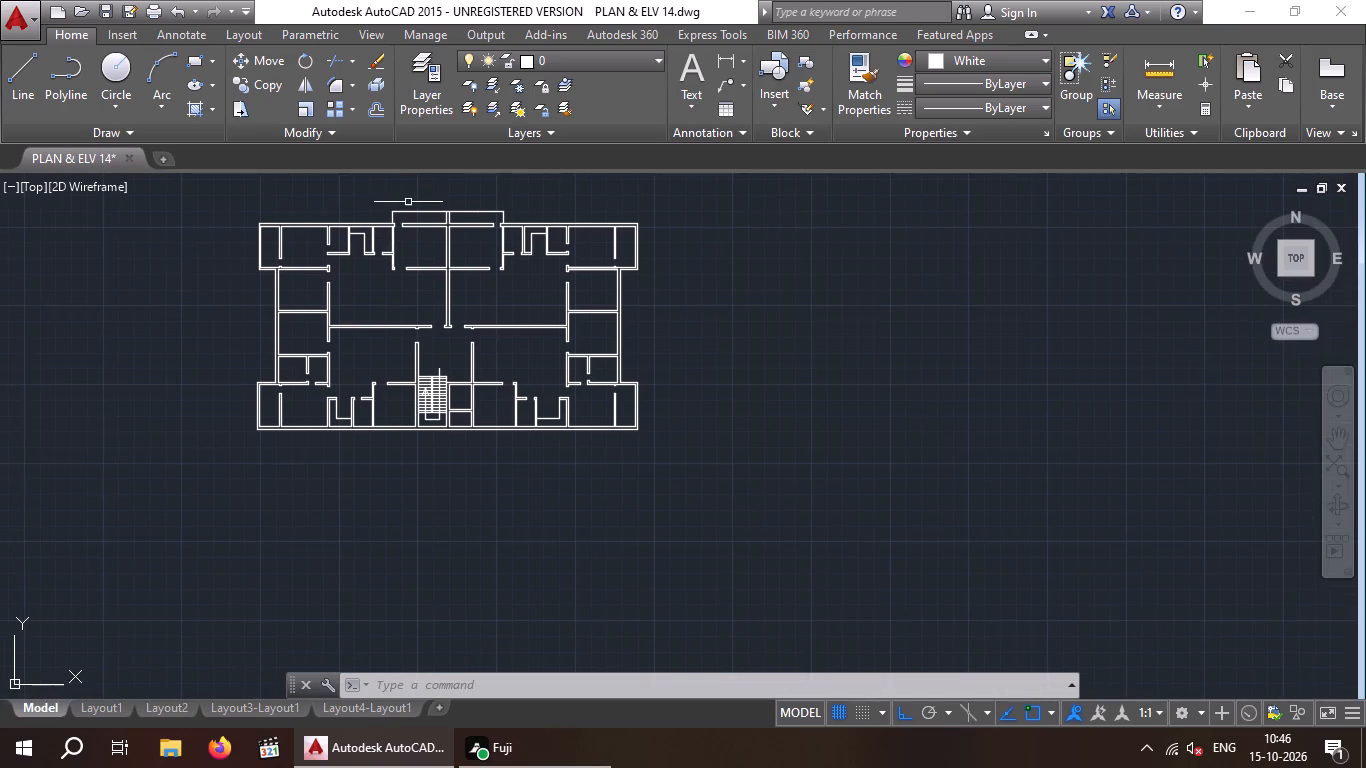
scroll(408, 215, "up", 4)
middle_click_drag(408, 215, 421, 300)
middle_click_drag(421, 319, 421, 338)
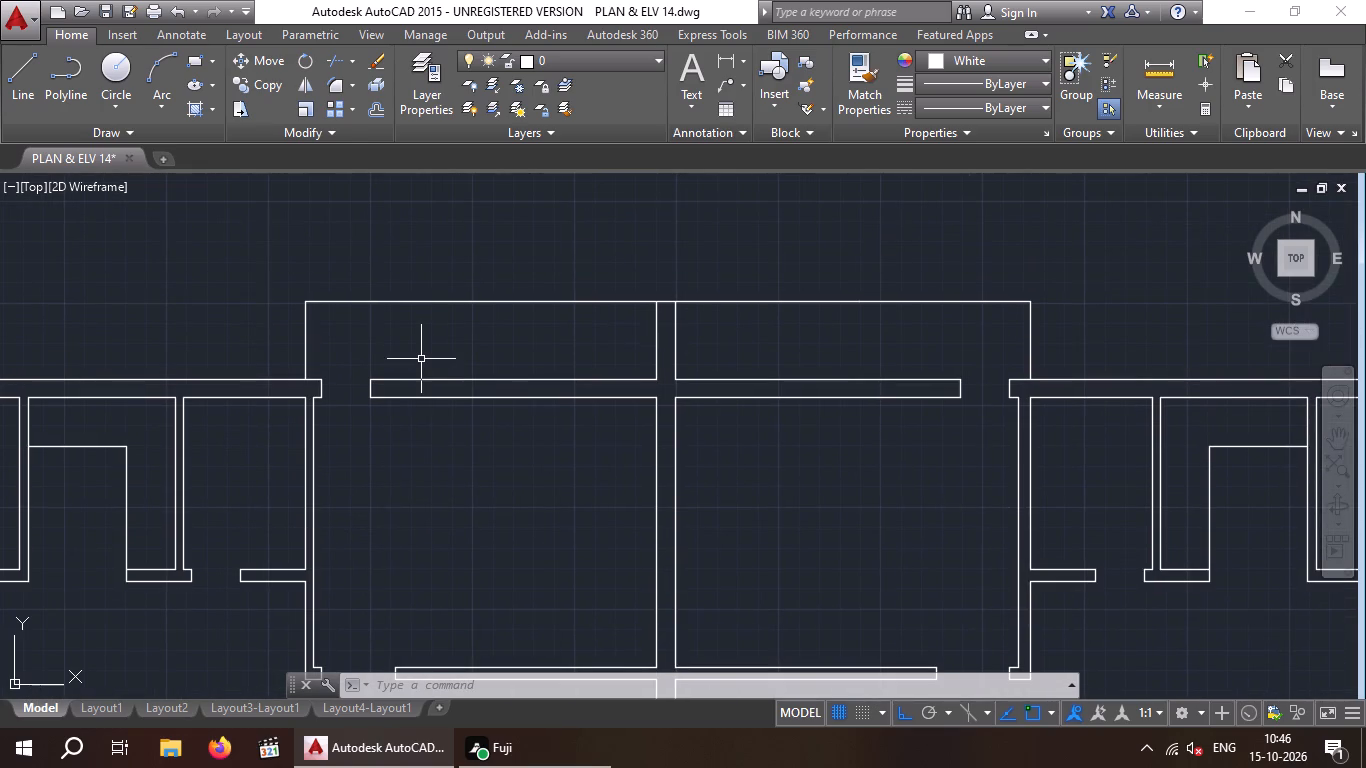
key("o")
key("Return")
key("4")
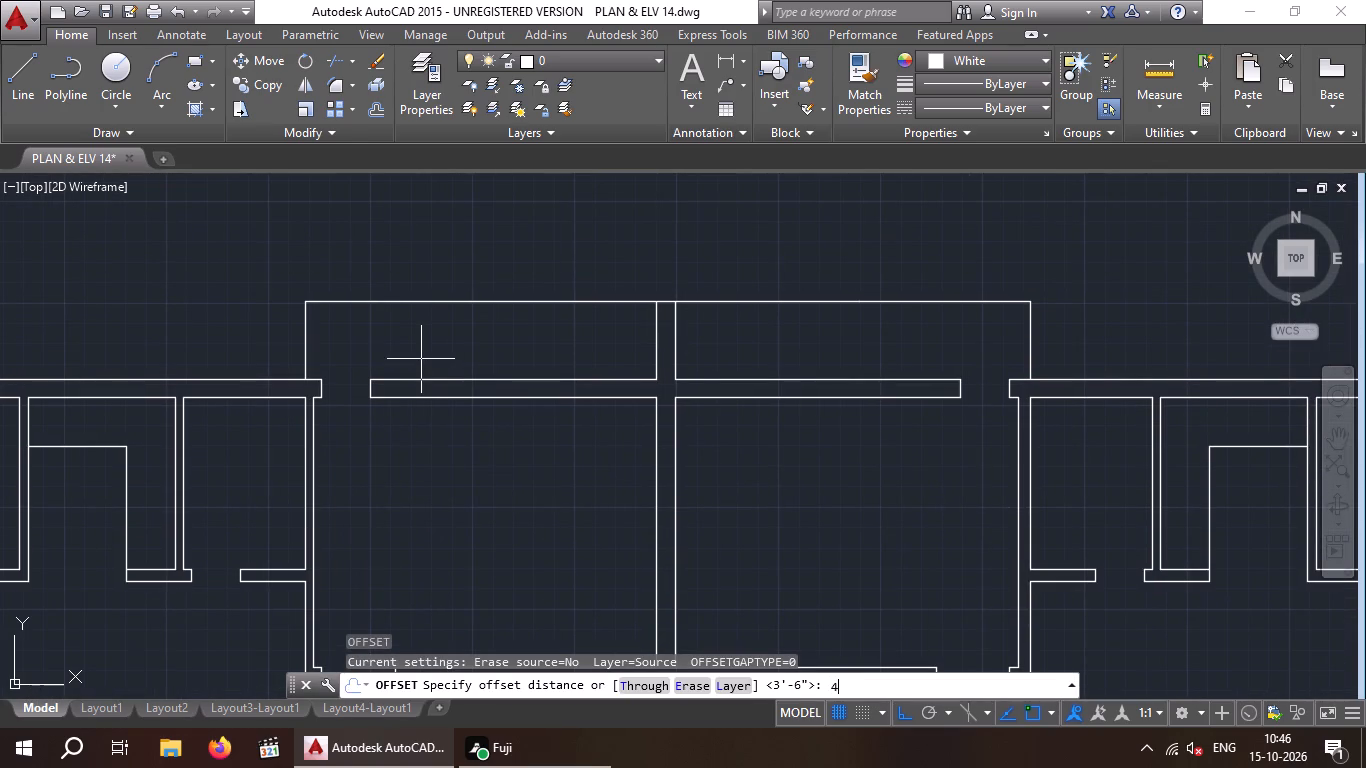
key("shift+quotedbl")
key("Return")
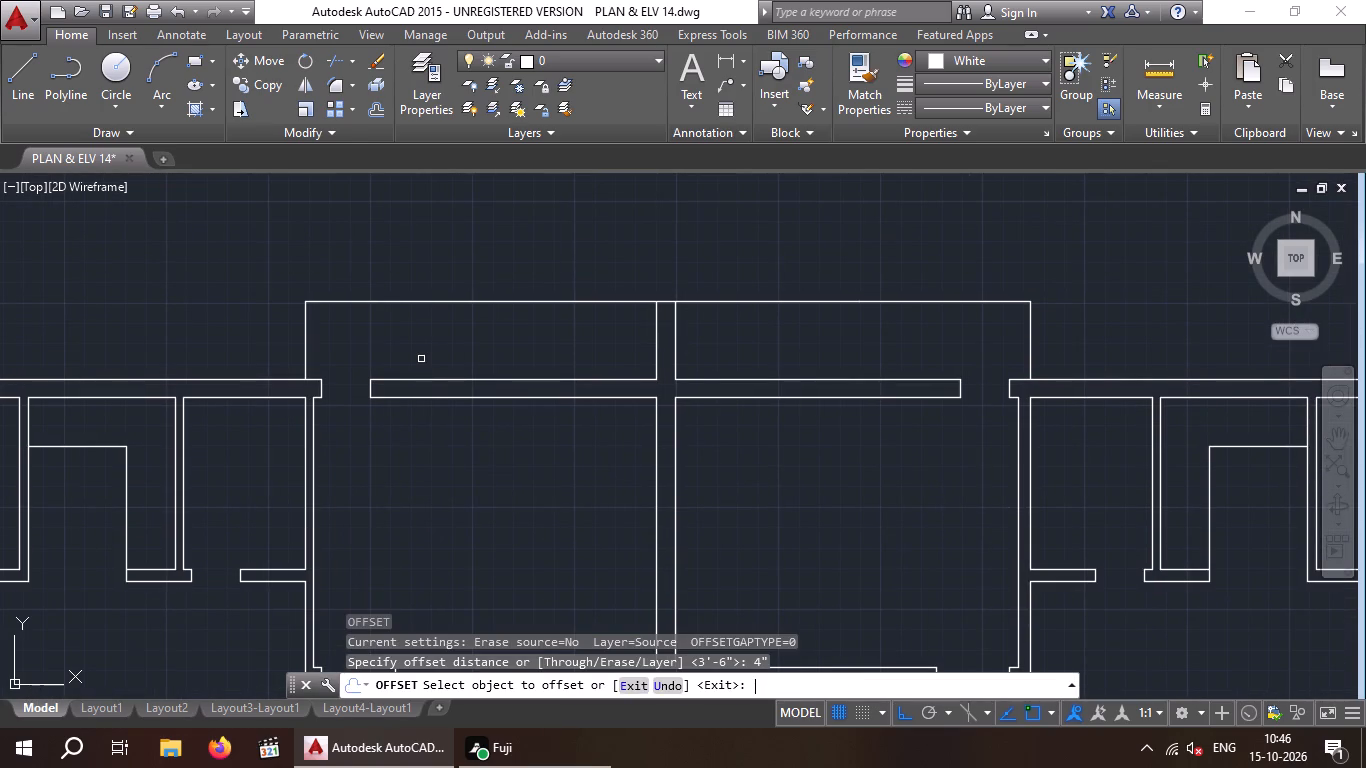
left_click(499, 302)
left_click(509, 270)
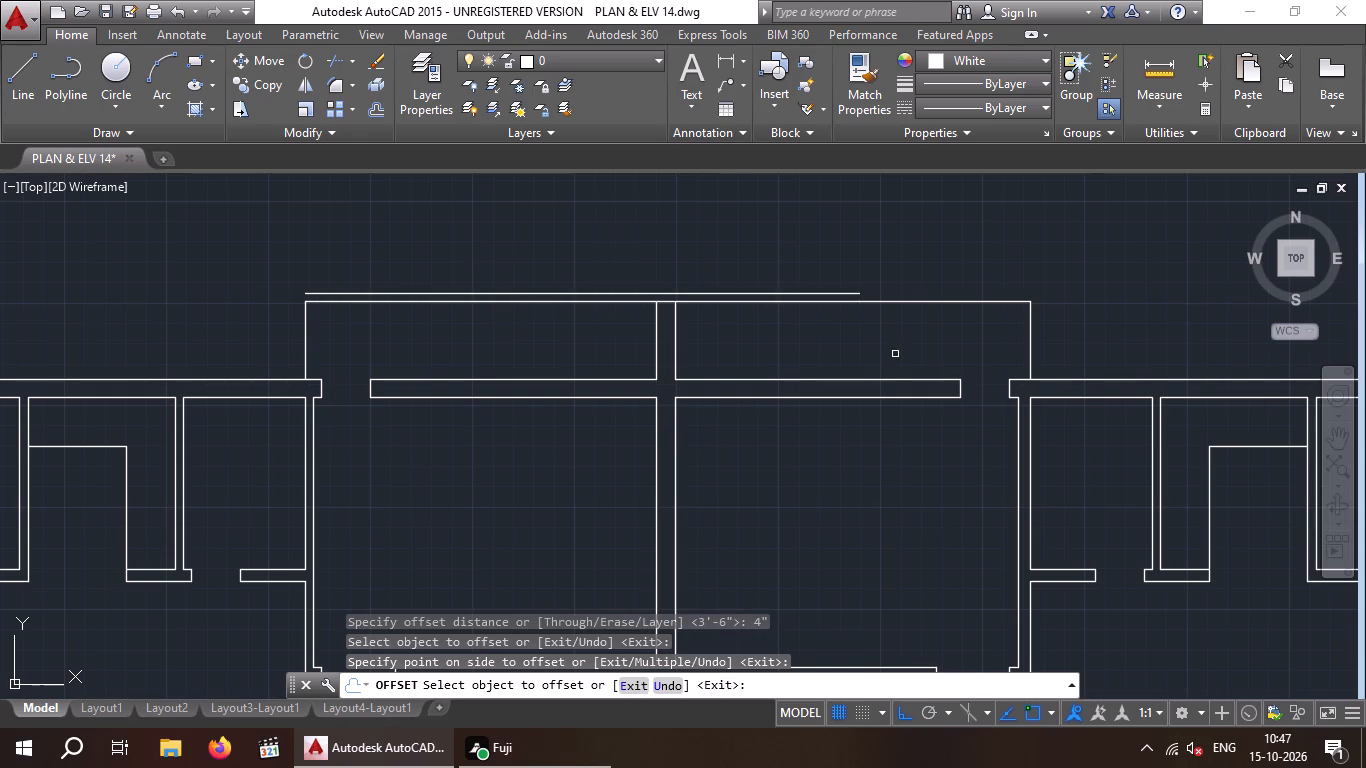
left_click(913, 304)
left_click(910, 287)
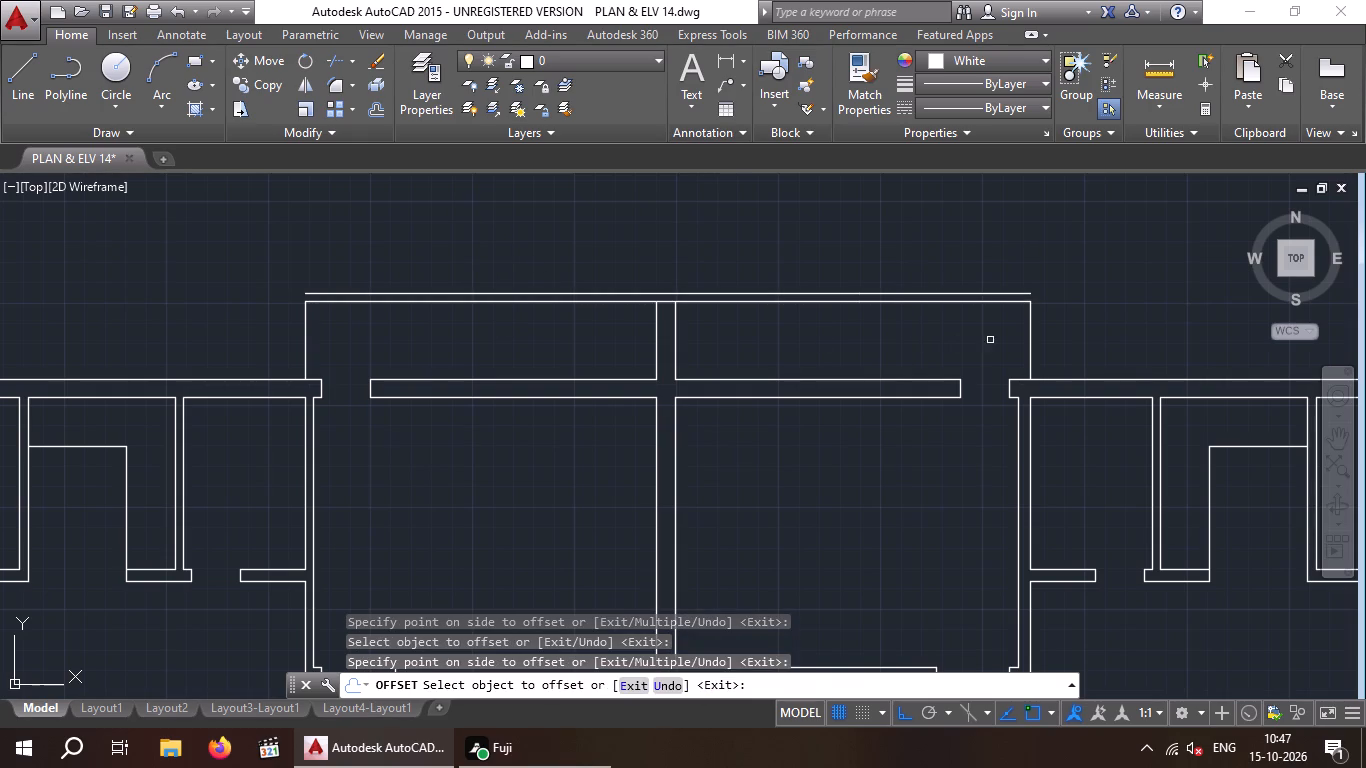
left_click_drag(1029, 337, 1046, 337)
left_click_drag(1077, 337, 1052, 341)
left_click_drag(305, 346, 250, 334)
left_click(182, 328)
key("Escape")
key("Escape")
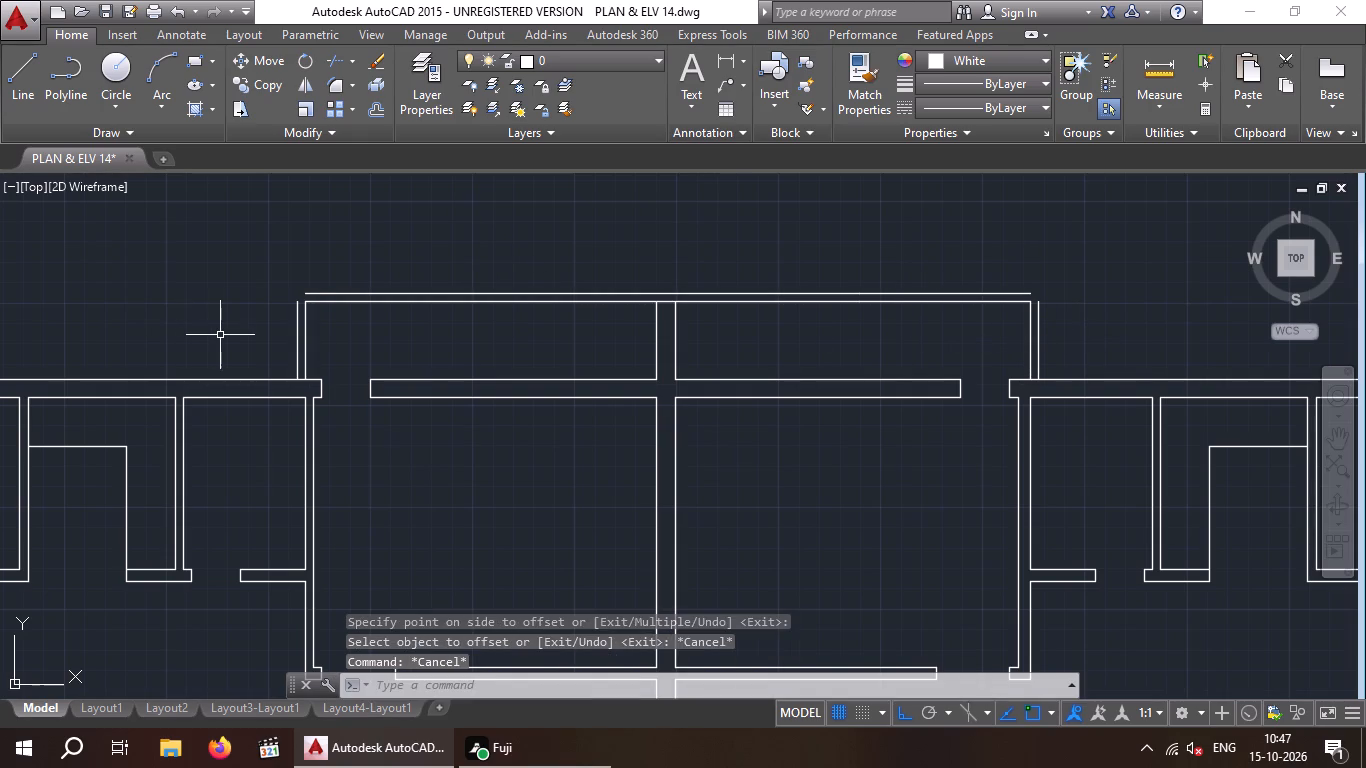
Join the offset lines at the north projection's two outer corners using Fillet with zero radius.
key("f")
key("Return")
left_click(318, 293)
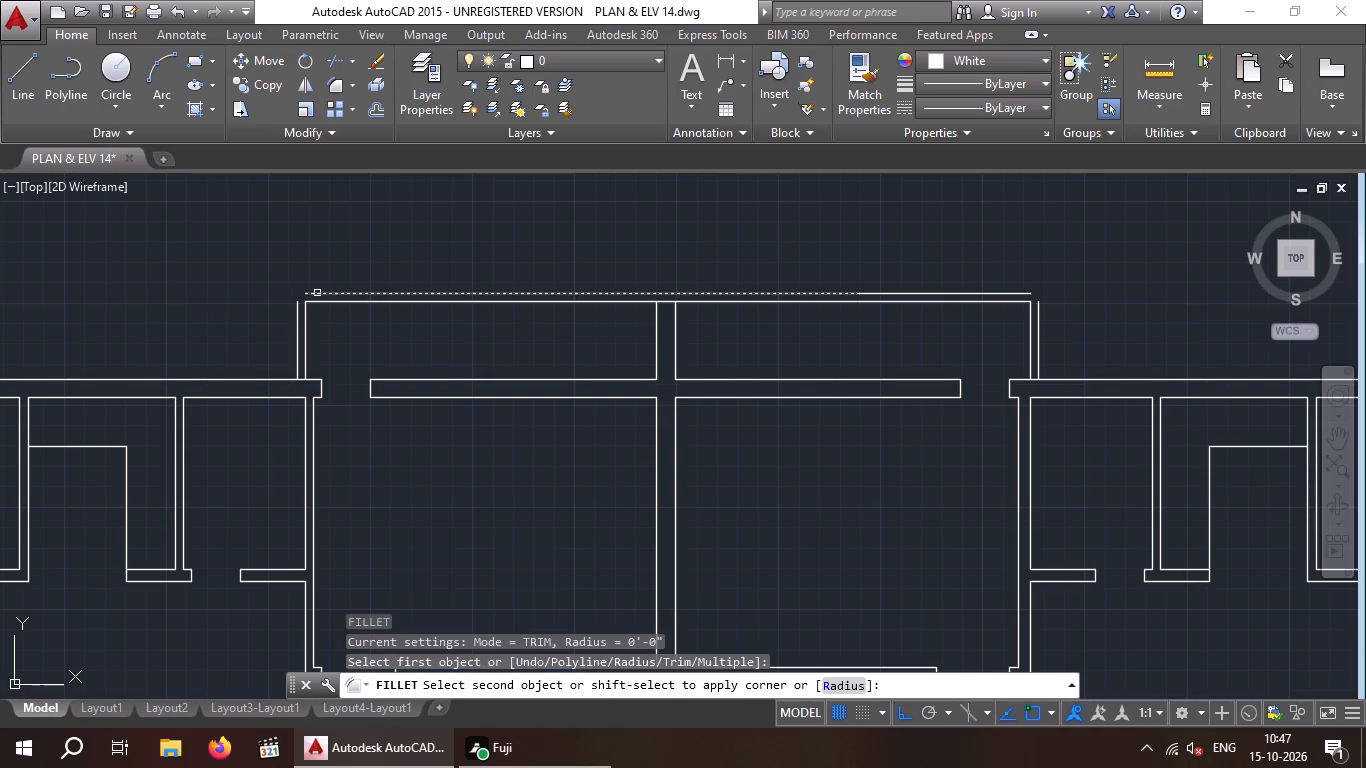
left_click(296, 309)
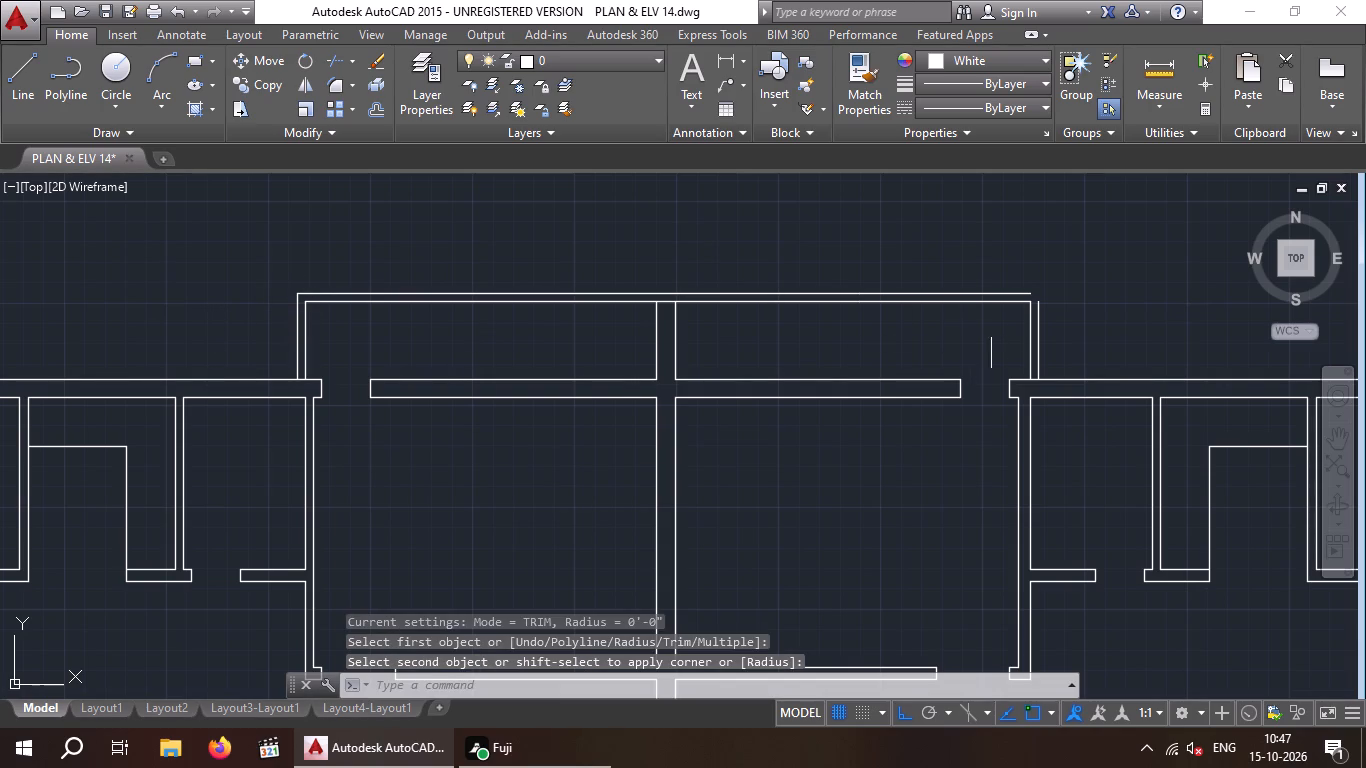
key("space")
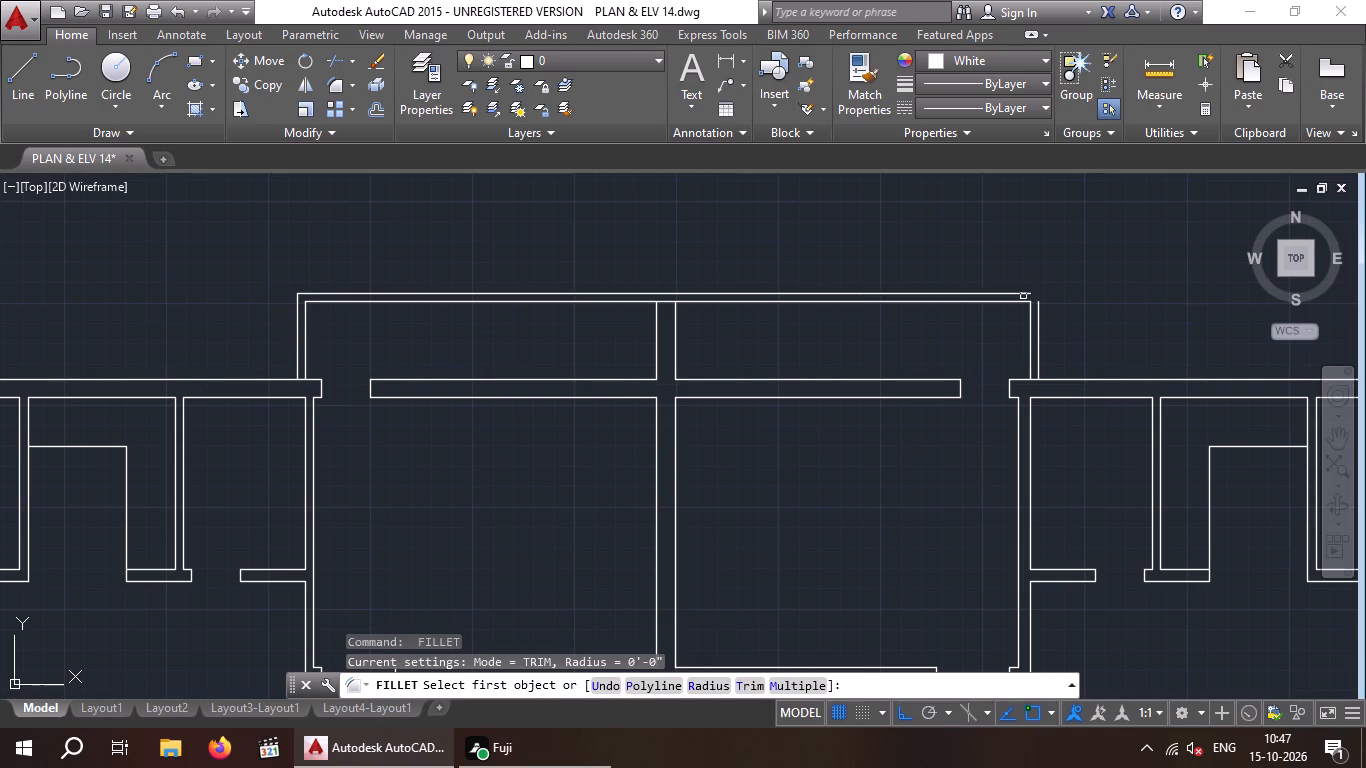
left_click(1023, 295)
left_click(1041, 316)
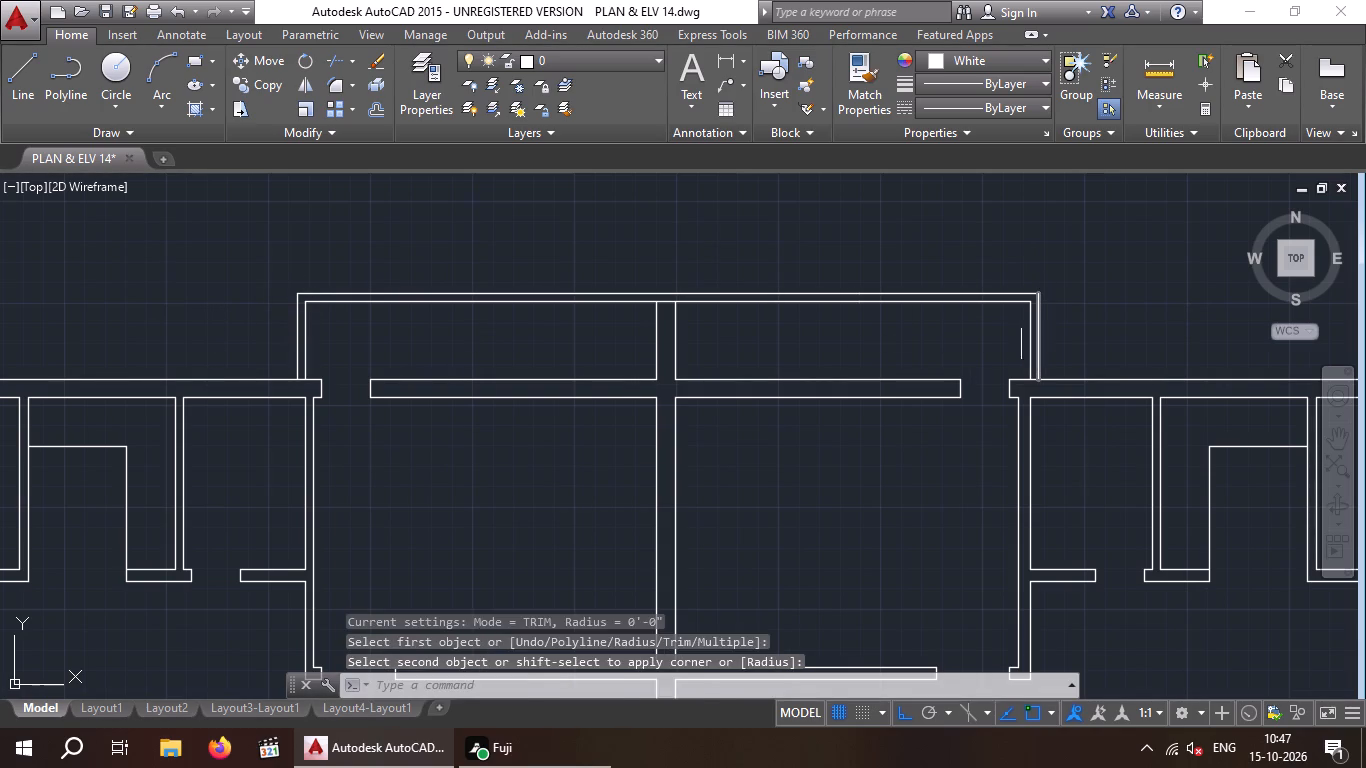
key("space")
key("Escape")
key("Escape")
key("Escape")
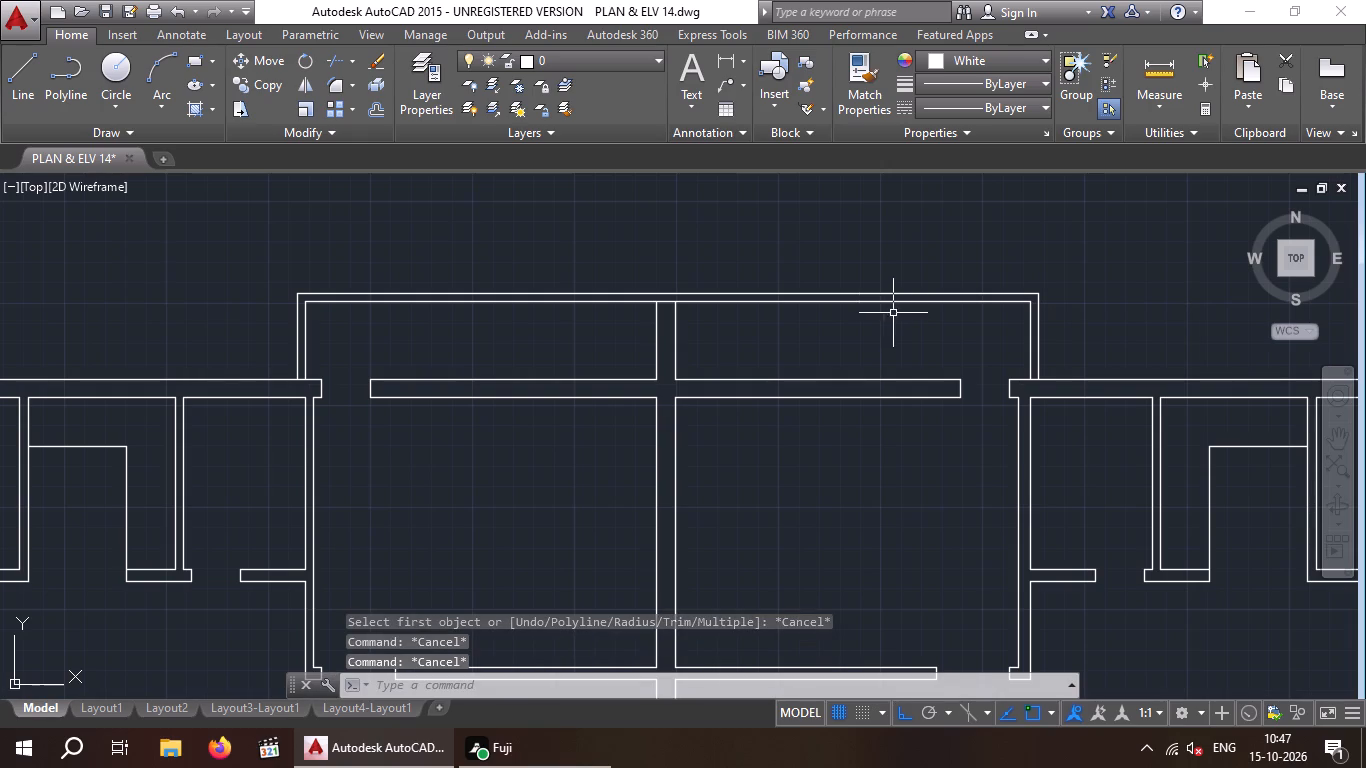
Delete the two short line segments at the east end of the north projection's top wall.
left_click_drag(873, 332, 846, 327)
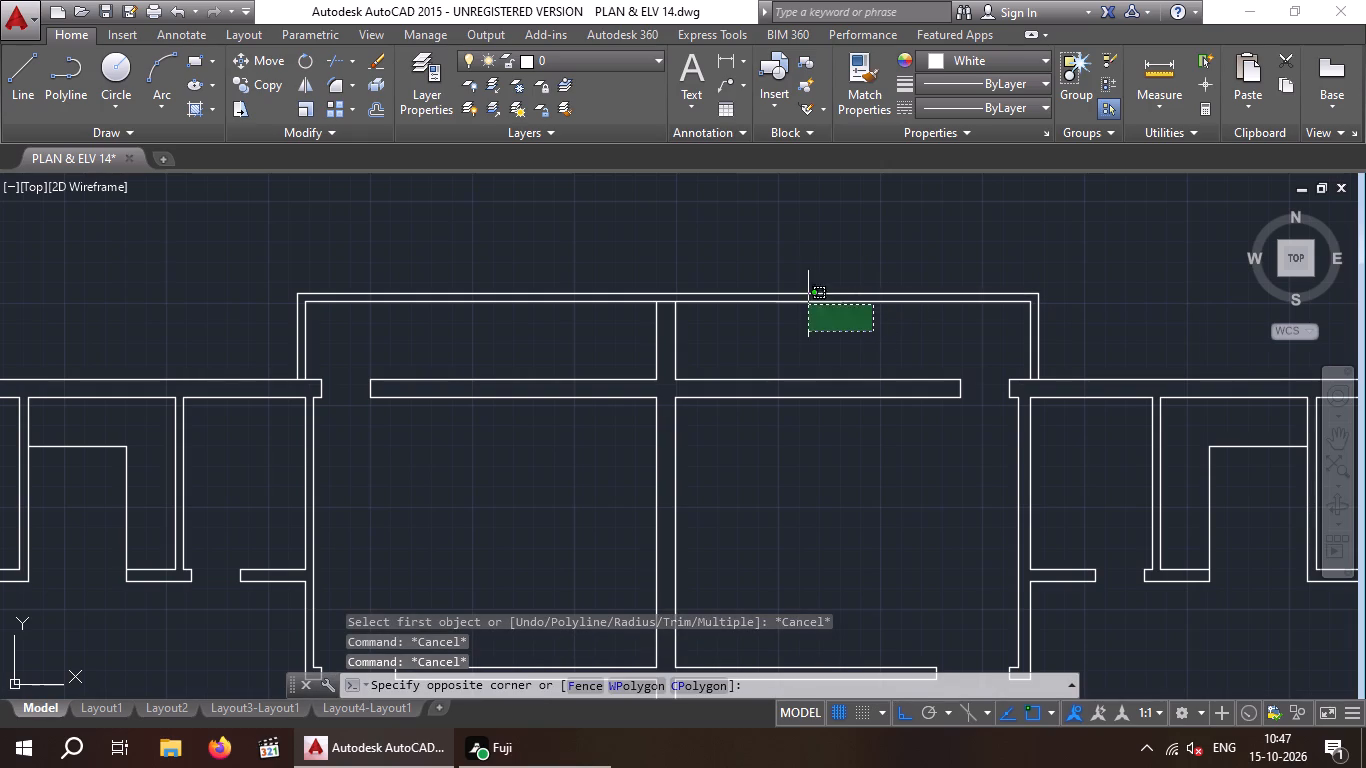
key("Escape")
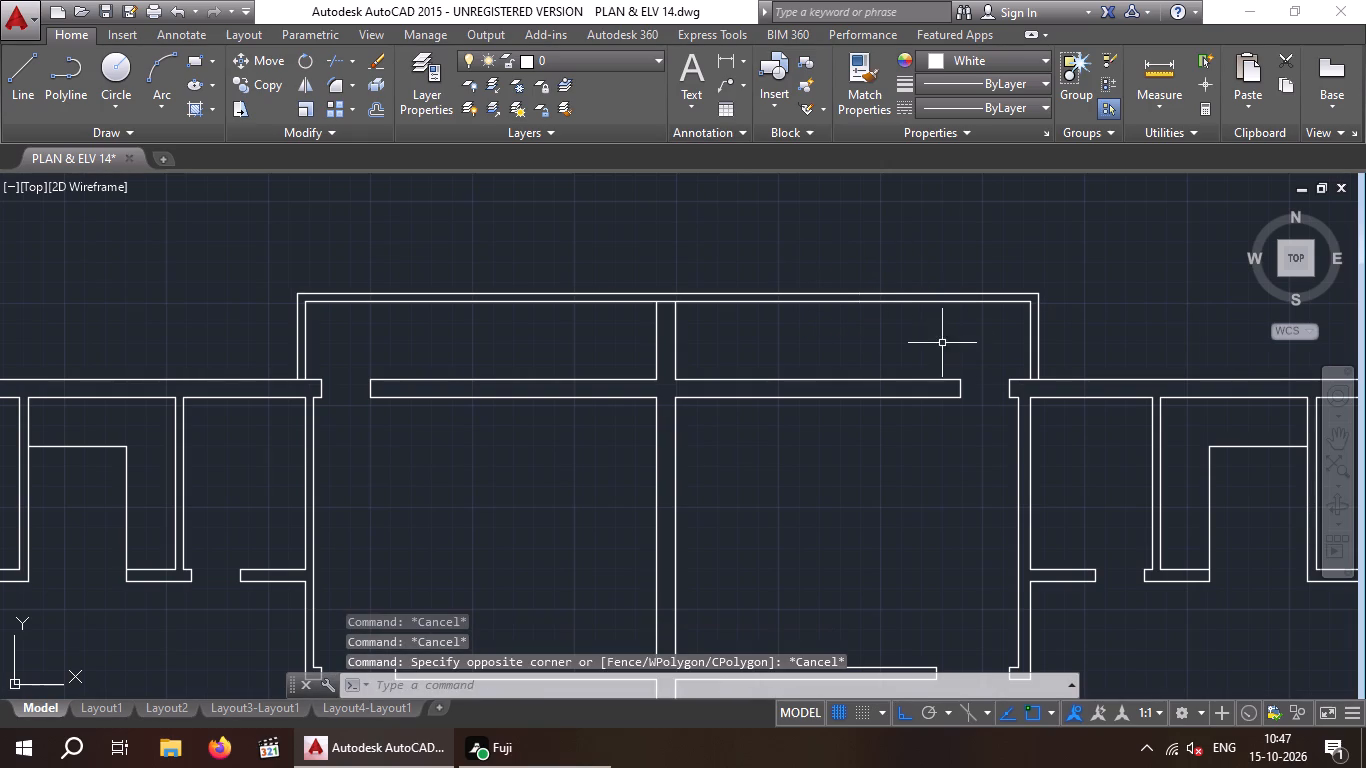
left_click_drag(973, 331, 947, 311)
left_click(927, 269)
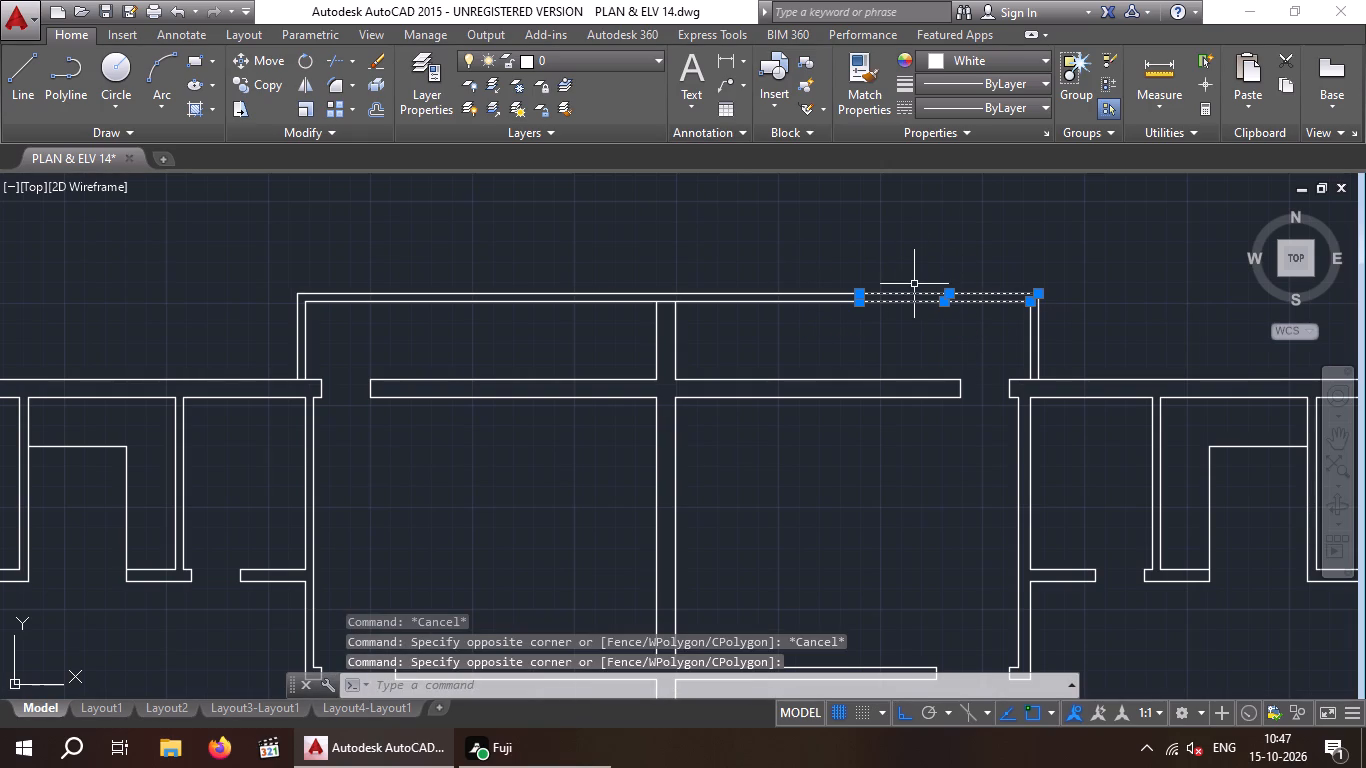
key("Delete")
key("Escape")
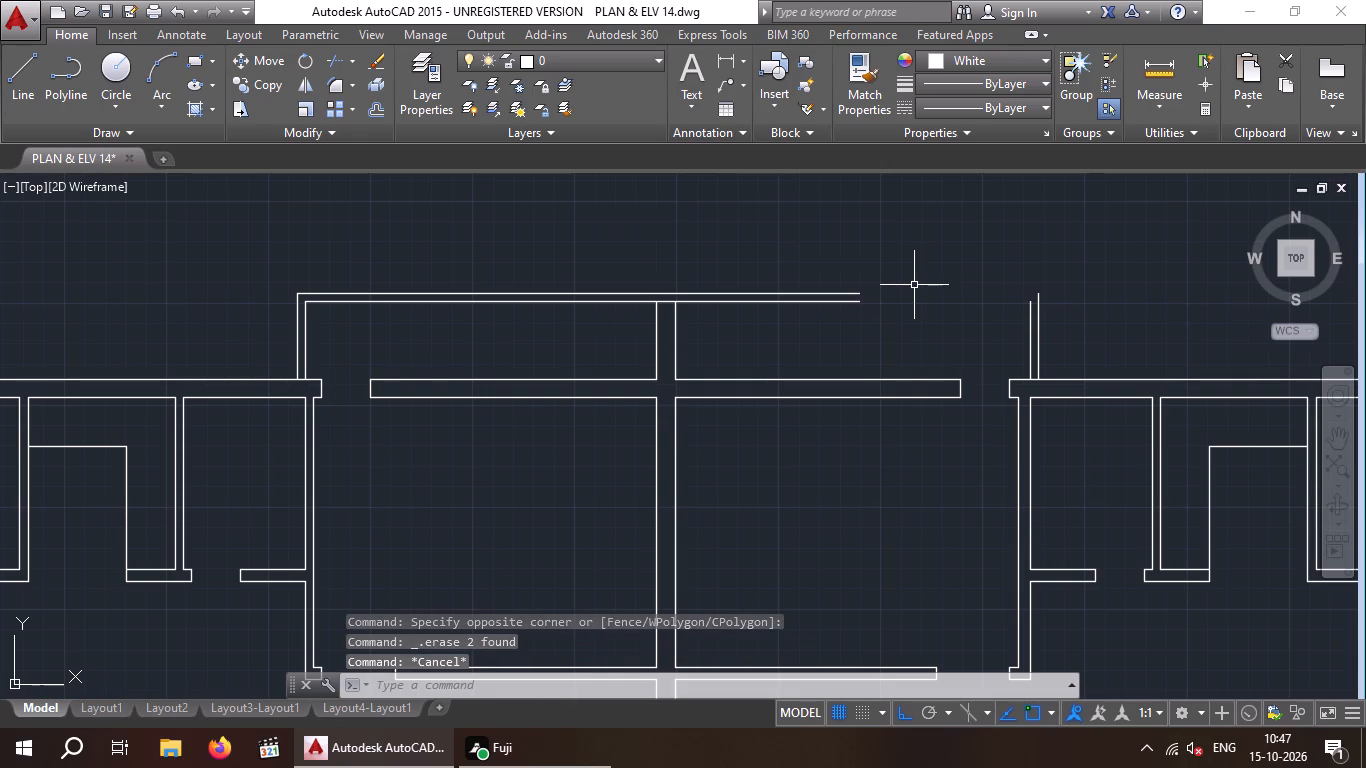
Extend the north projection's two remaining top wall lines east to meet its east side wall.
type("EX")
key("space")
key("space")
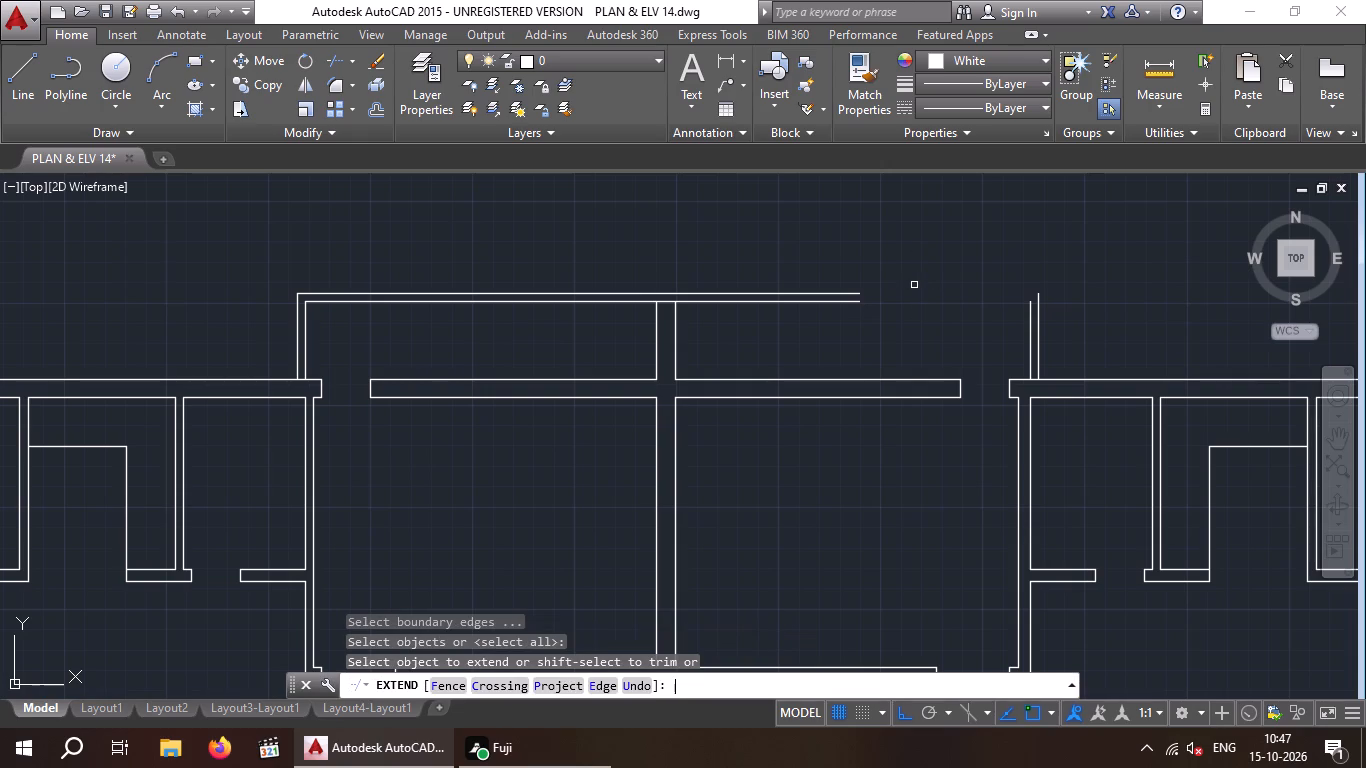
left_click_drag(859, 332, 821, 336)
left_click(796, 253)
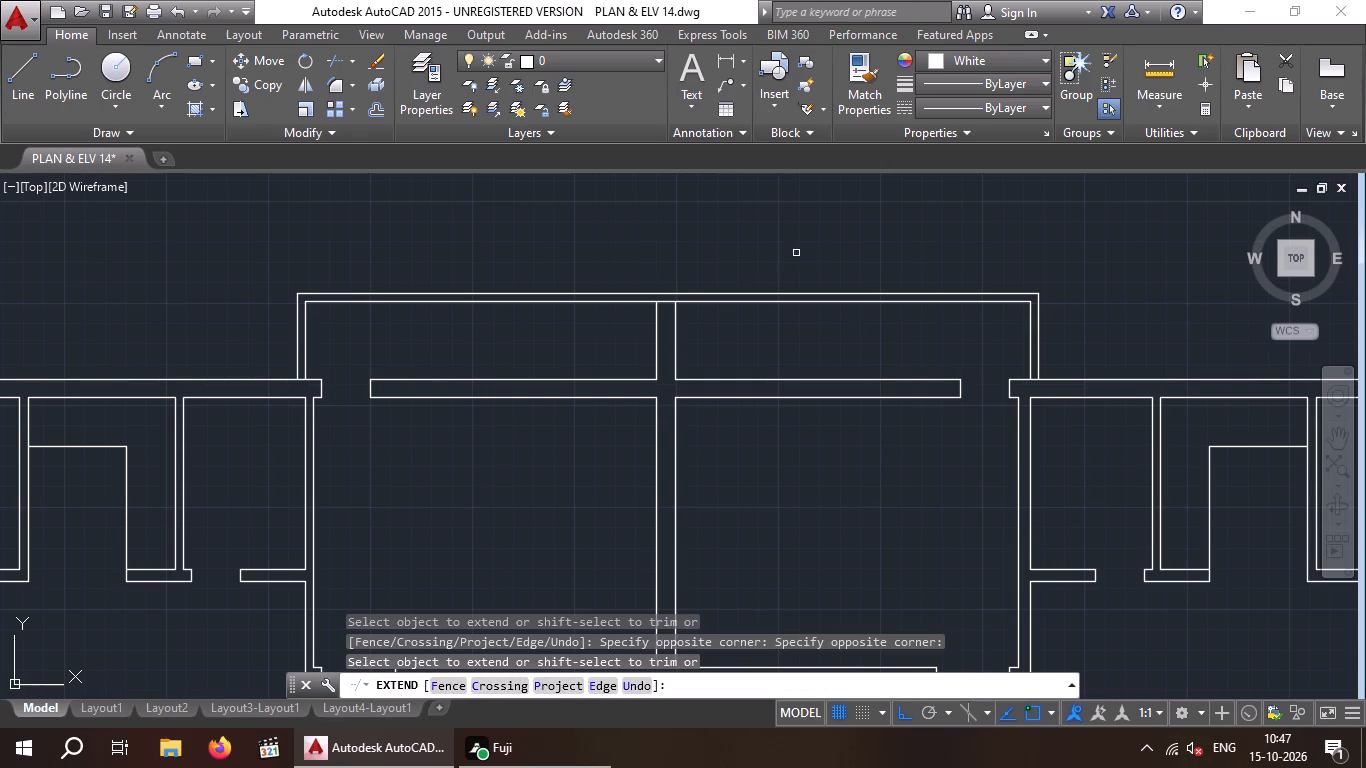
key("Escape")
key("Escape")
Trim the inner top wall line where the central dividing wall meets the north projection.
type("TR")
key("space")
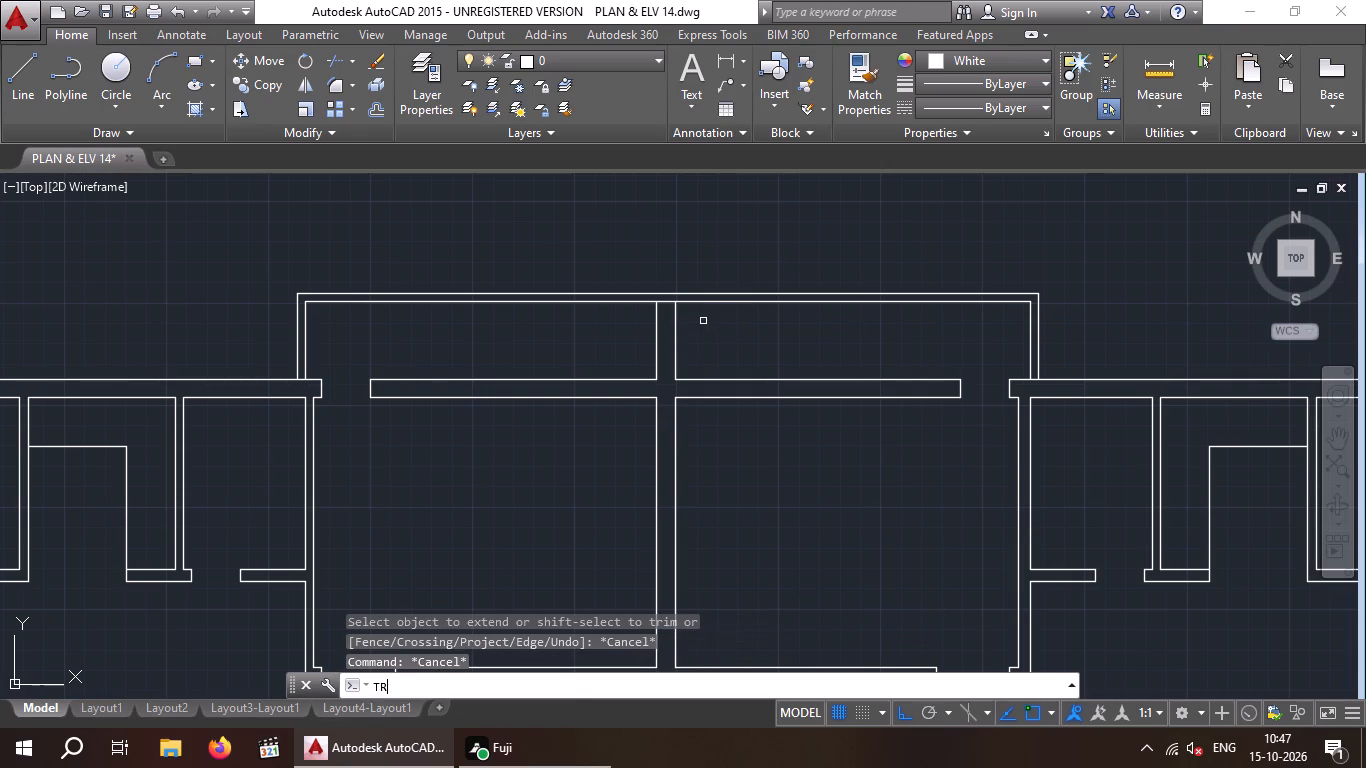
key("space")
scroll(671, 310, "up", 2)
left_click(649, 290)
scroll(864, 370, "down", 3)
key("Escape")
key("Escape")
Draw a 3' line south from the south outer wall, in line with the west wall of the room west of the staircase.
scroll(908, 503, "down", 1)
middle_click_drag(889, 464, 685, 392)
middle_click_drag(677, 386, 630, 232)
scroll(643, 278, "down", 1)
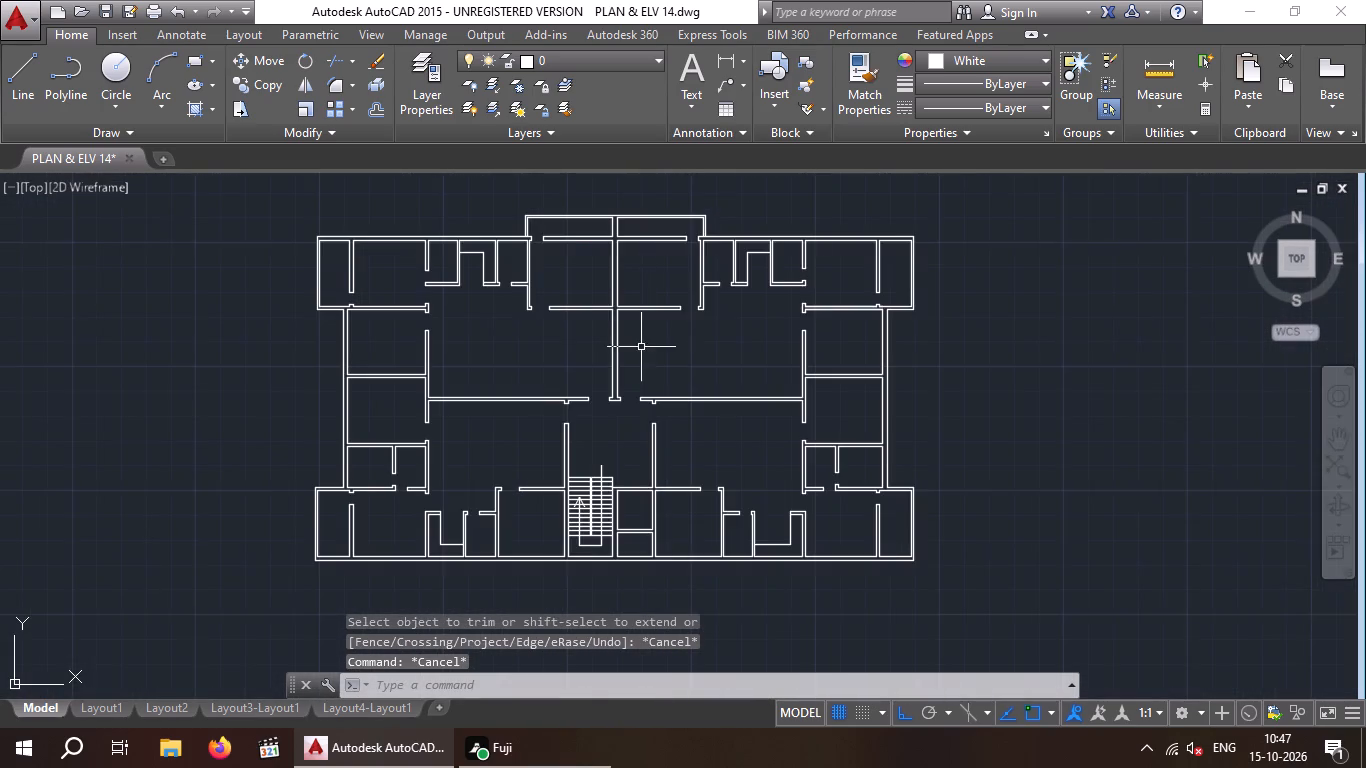
middle_click_drag(640, 347, 599, 244)
middle_click_drag(488, 455, 481, 362)
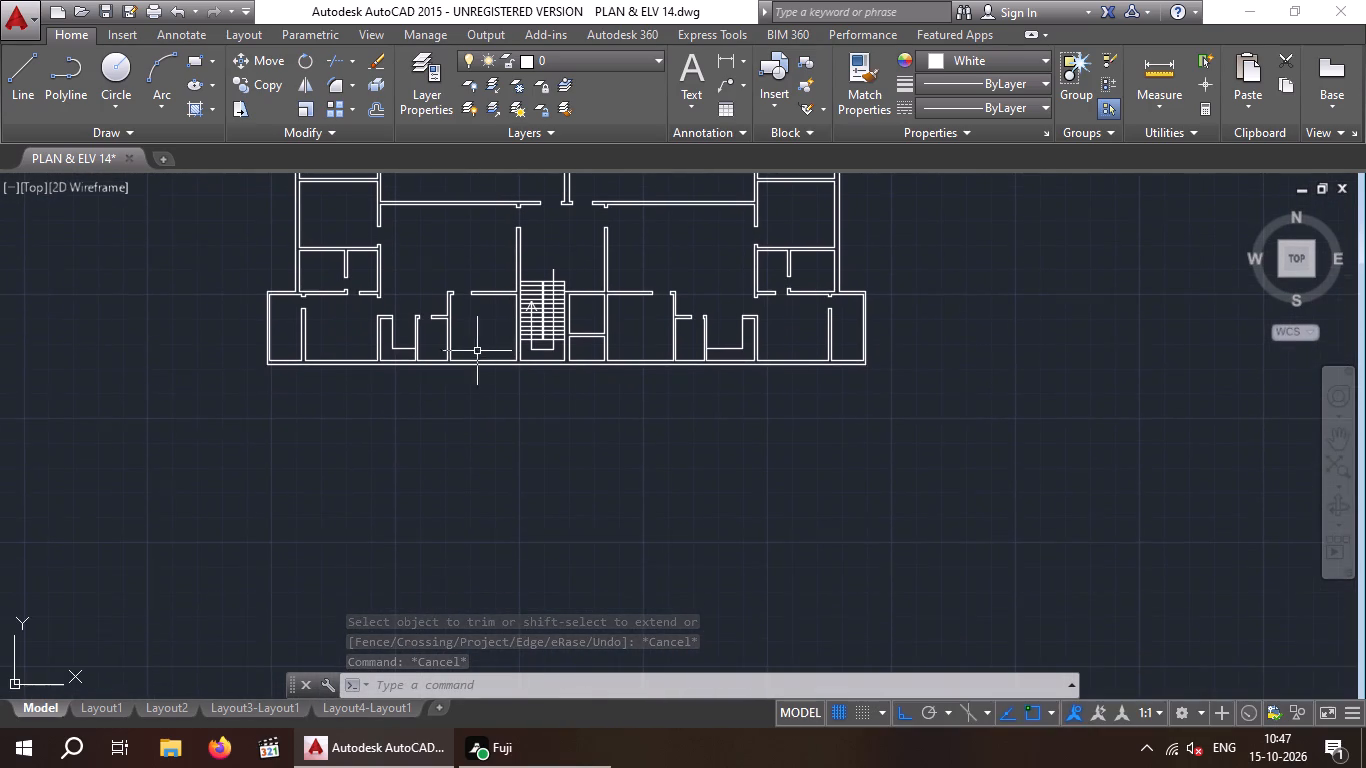
scroll(425, 370, "up", 4)
scroll(485, 387, "down", 2)
middle_click_drag(486, 387, 403, 433)
key("Escape")
key("Escape")
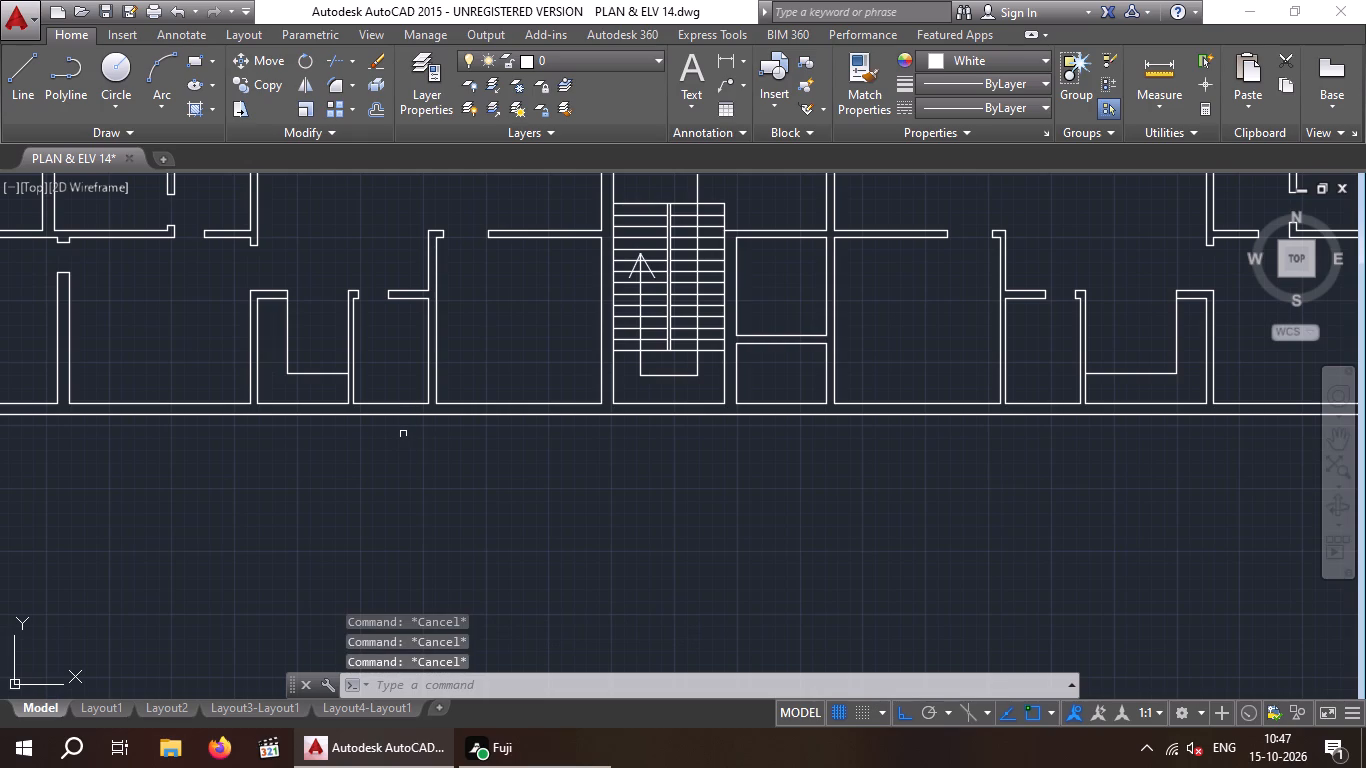
key("l")
key("Return")
scroll(431, 431, "up", 3)
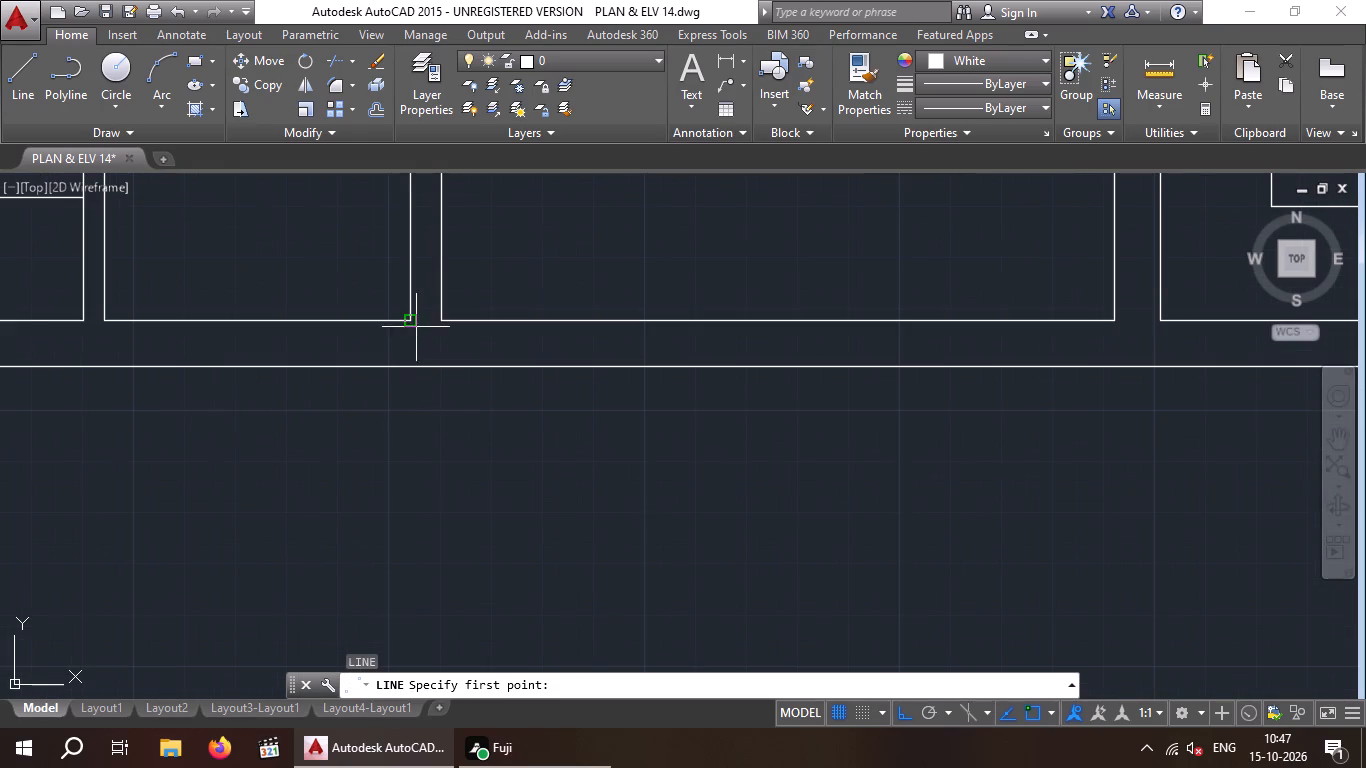
left_click_drag(405, 367, 405, 376)
scroll(412, 466, "down", 3)
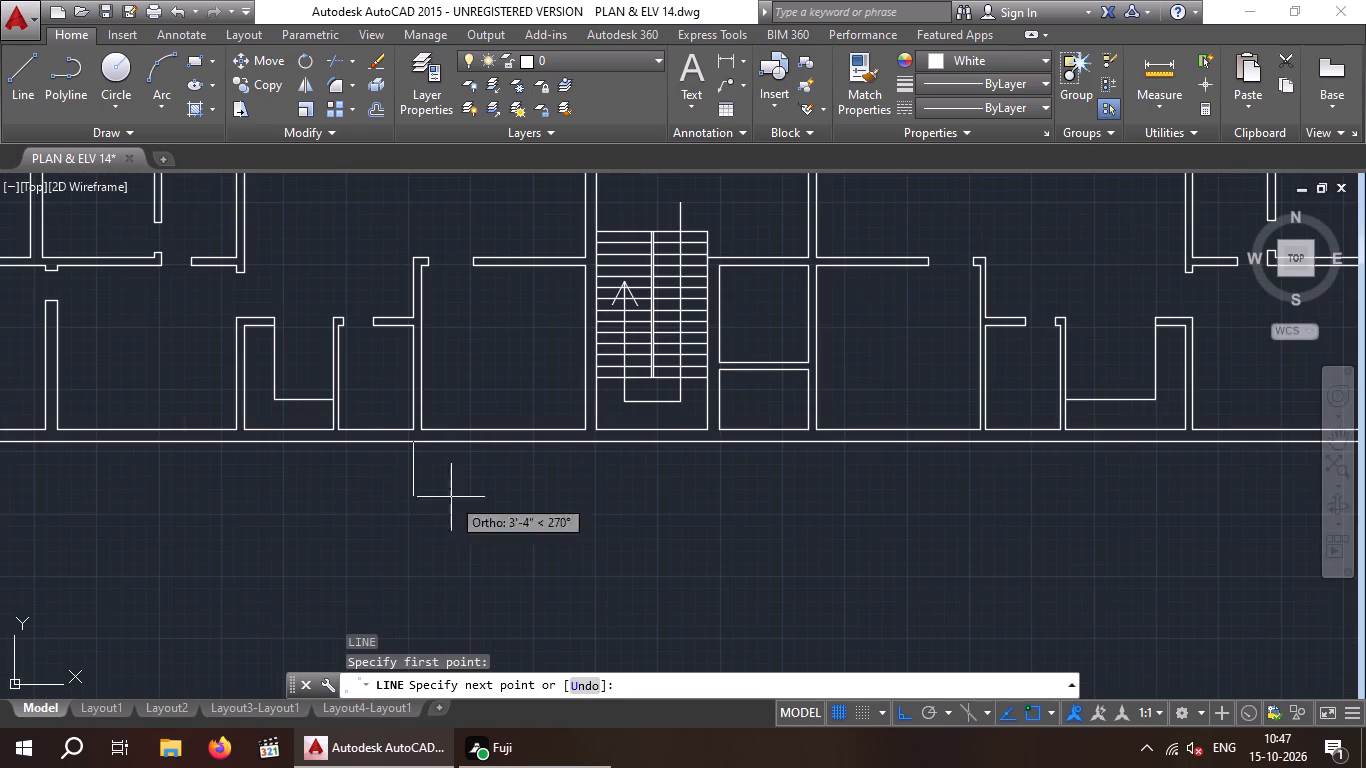
key("3")
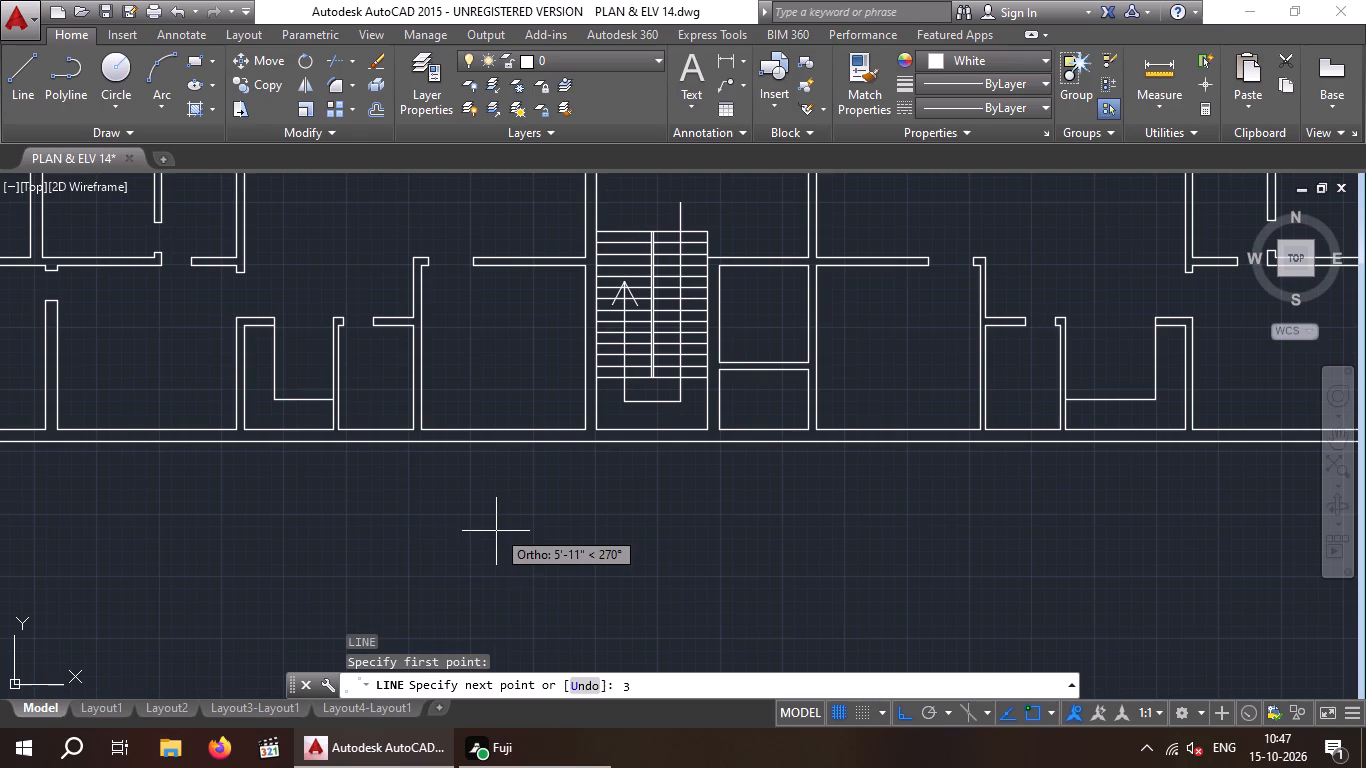
key("apostrophe")
key("Return")
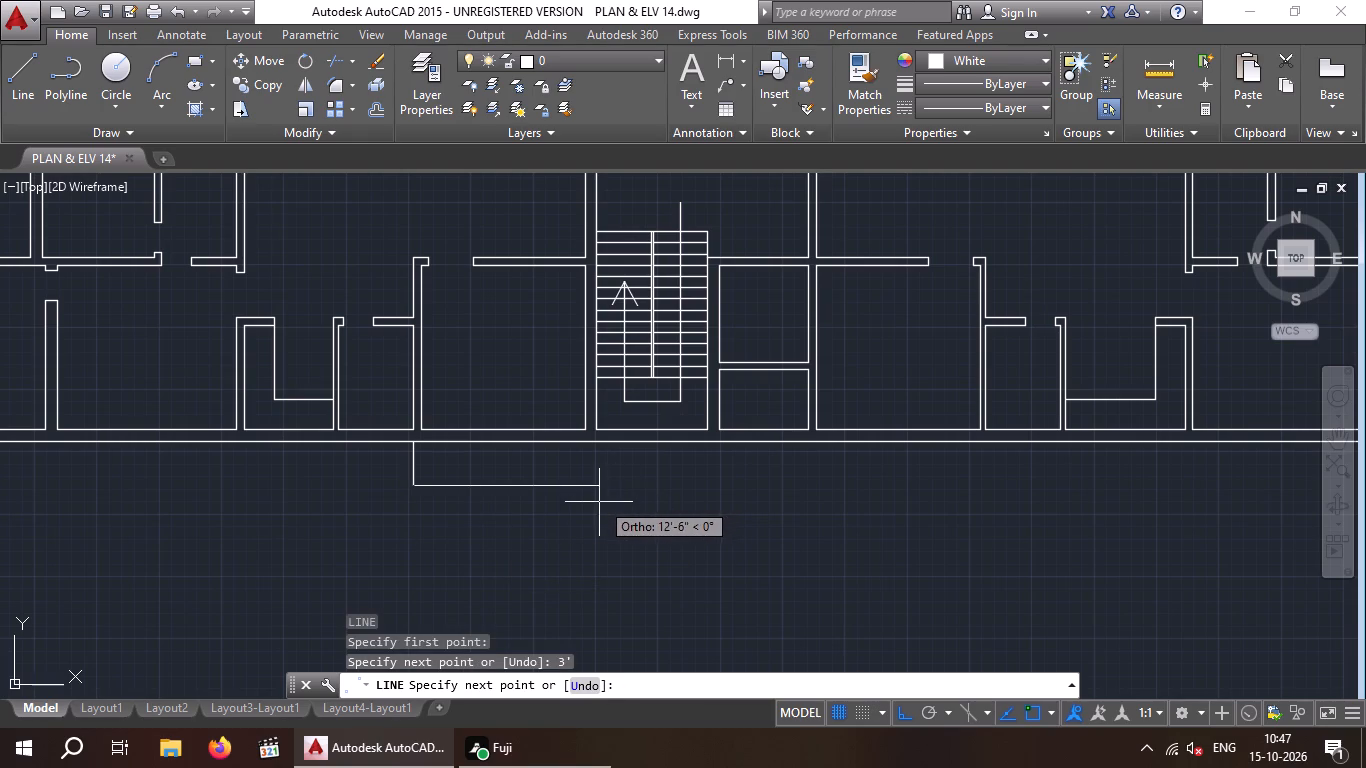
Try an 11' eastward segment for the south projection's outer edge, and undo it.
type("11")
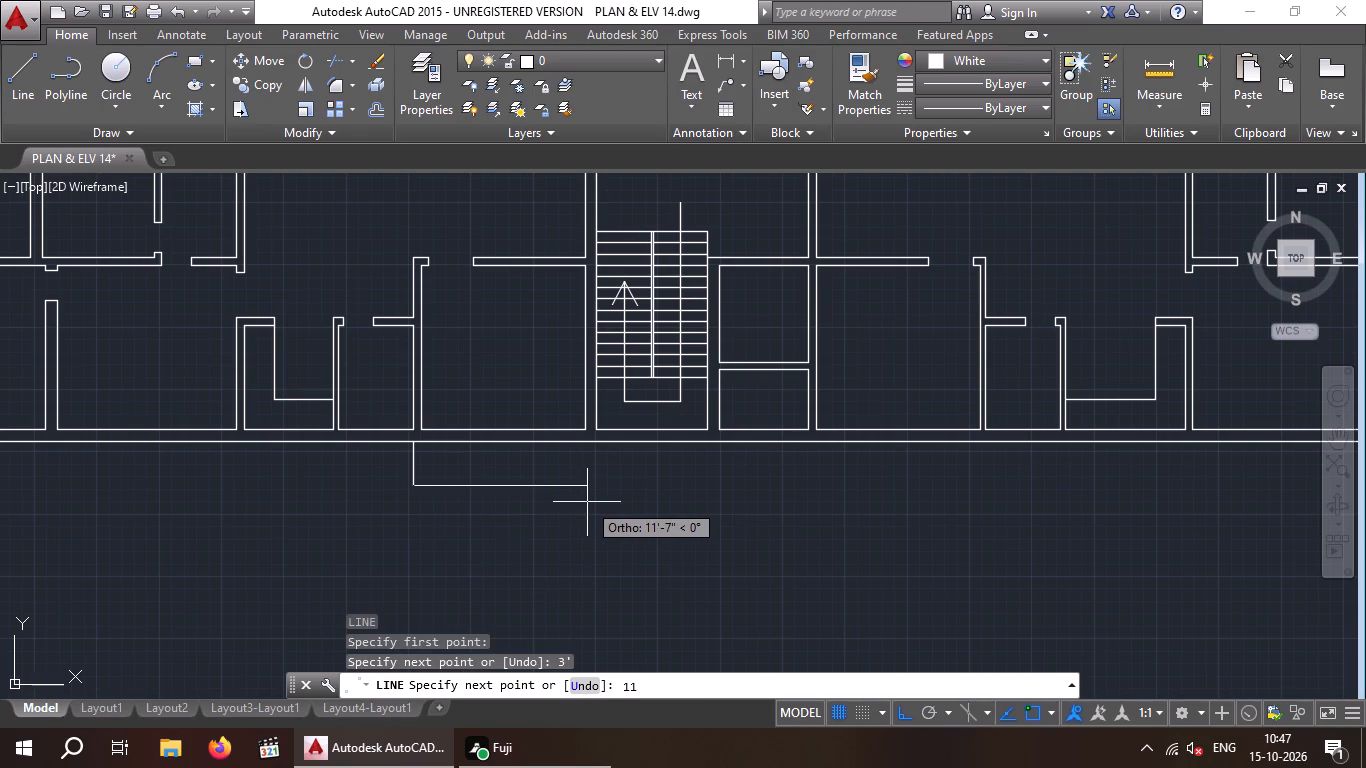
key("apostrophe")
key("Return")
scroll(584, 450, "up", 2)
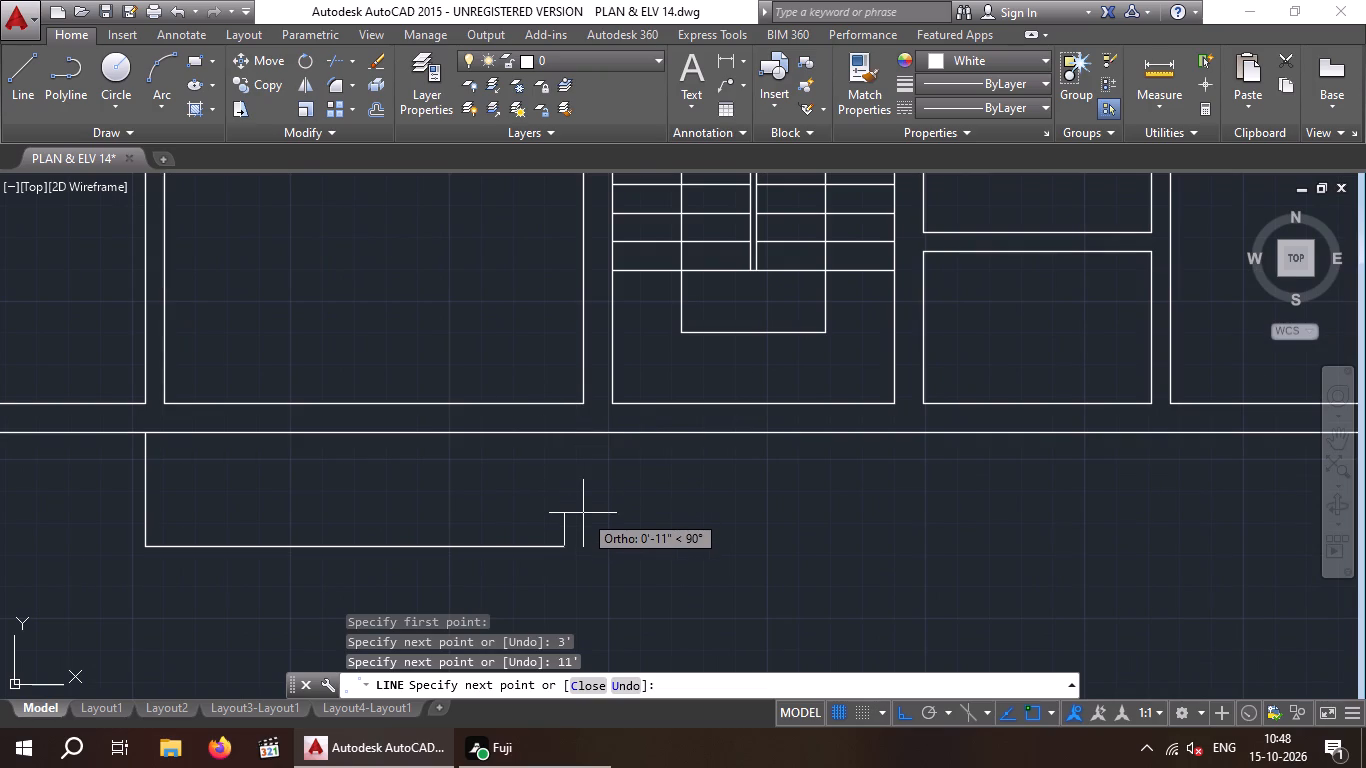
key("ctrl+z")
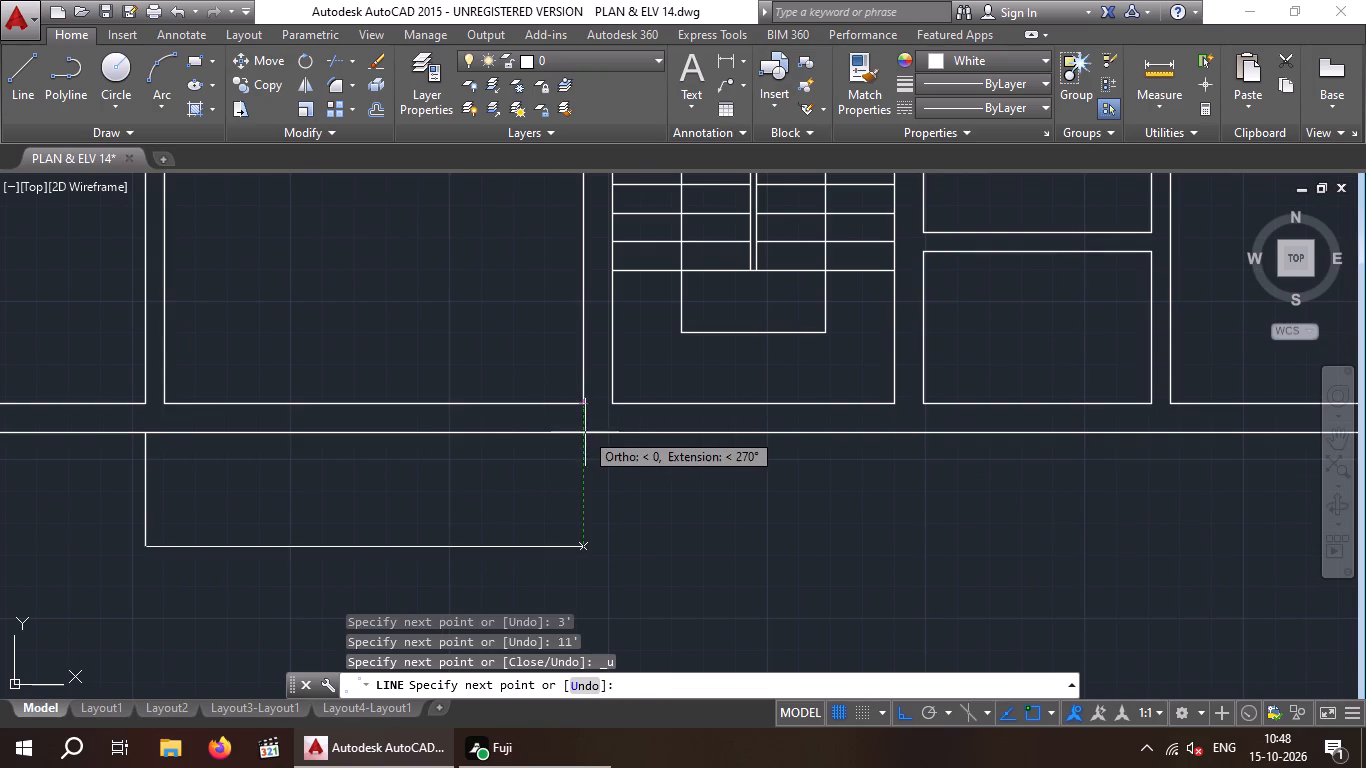
Complete the south projection outline east to align with the room's east inner wall face and back up to the outer wall.
left_click(585, 547)
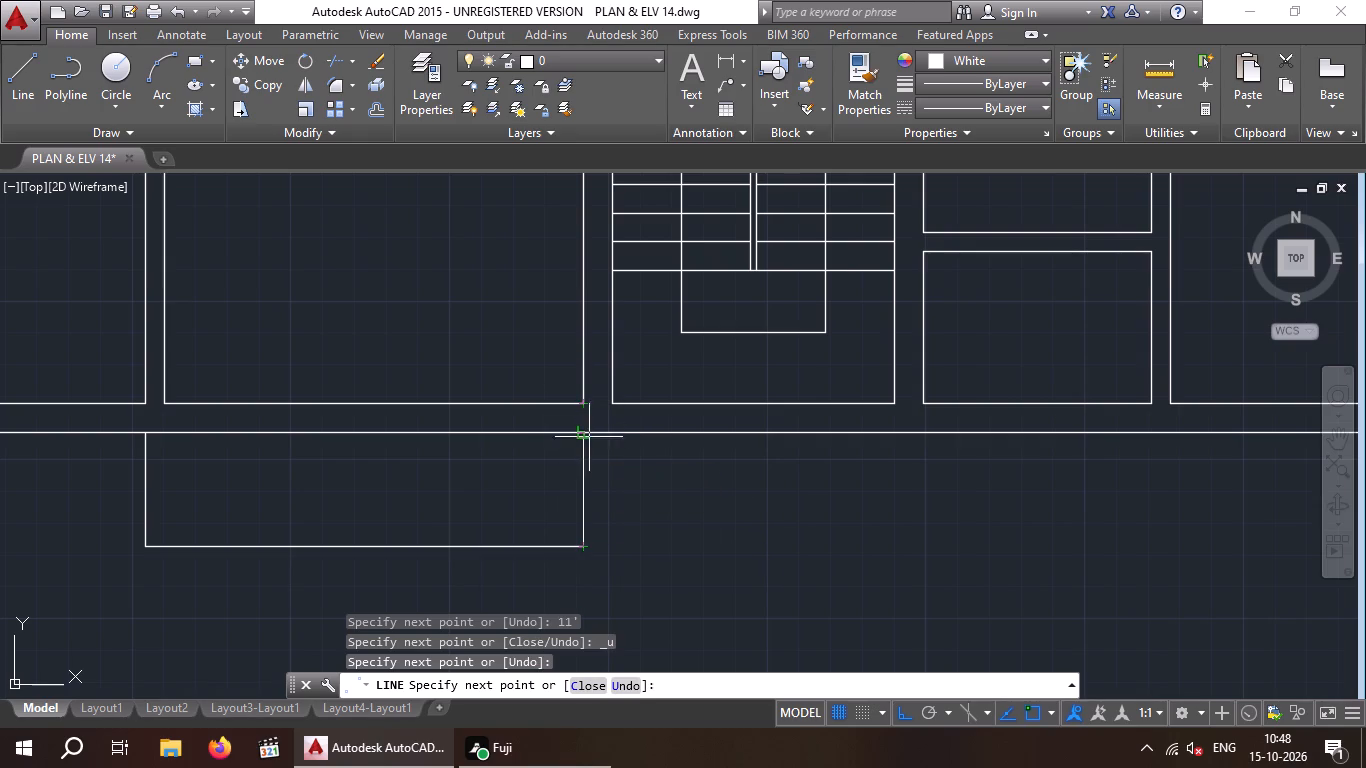
left_click(588, 432)
key("Escape")
key("Escape")
key("Escape")
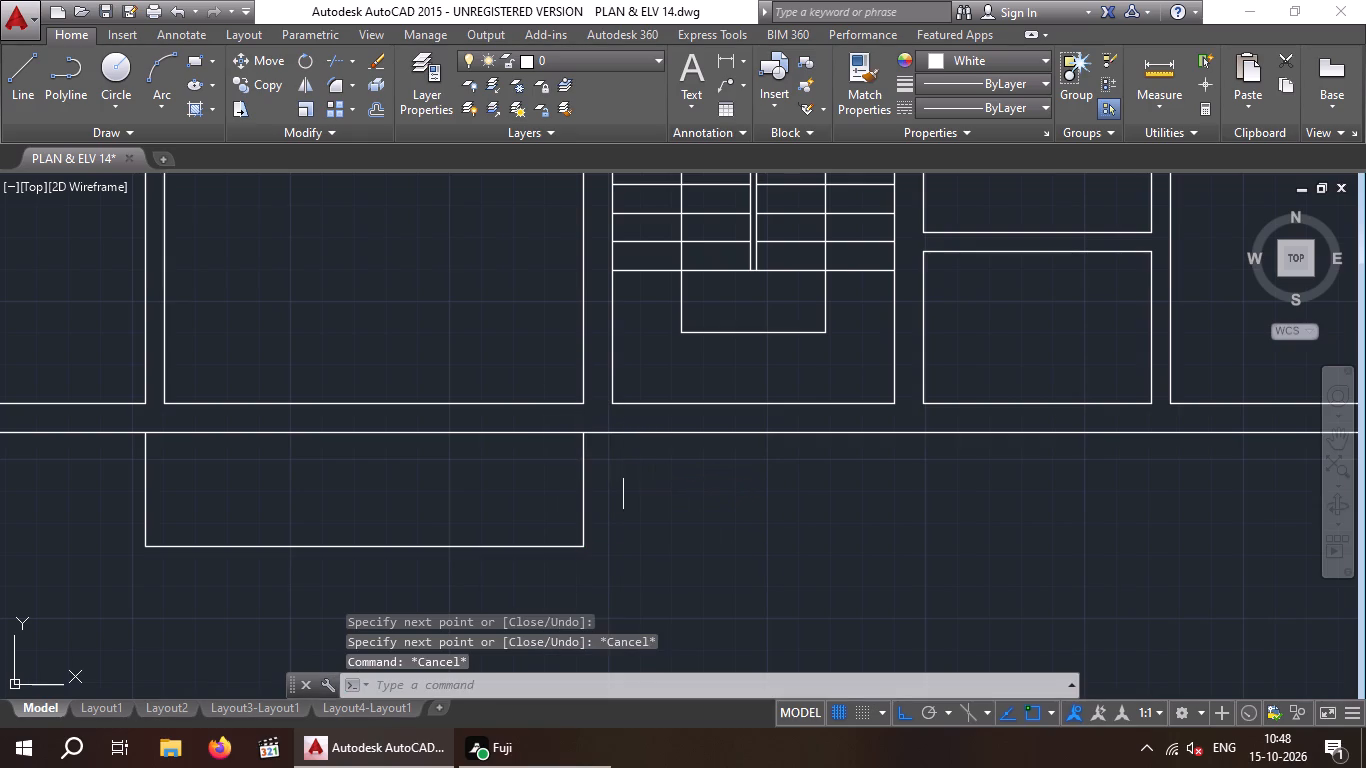
Offset the east, west and south edges of the projection west of the staircase 4" inward.
scroll(615, 471, "down", 1)
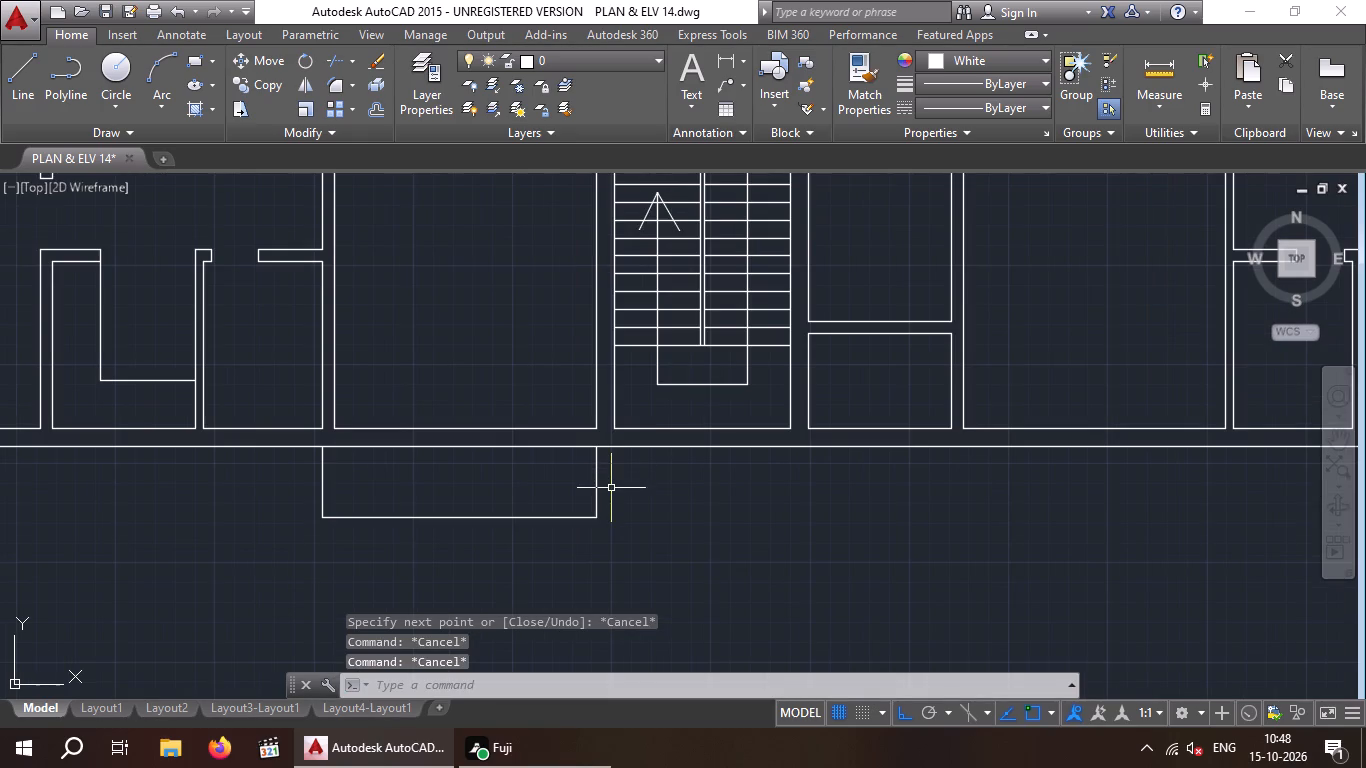
key("o")
key("Return")
key("4")
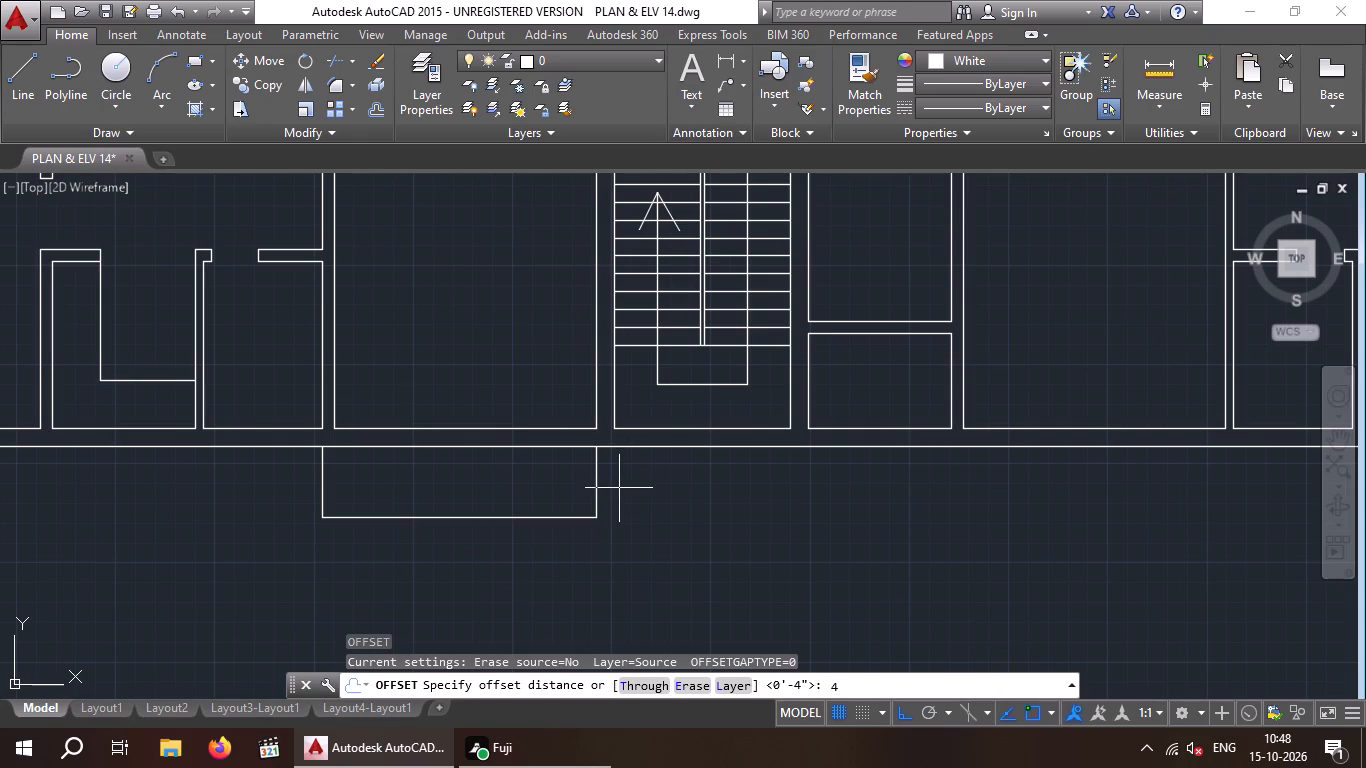
key("shift+quotedbl")
key("Return")
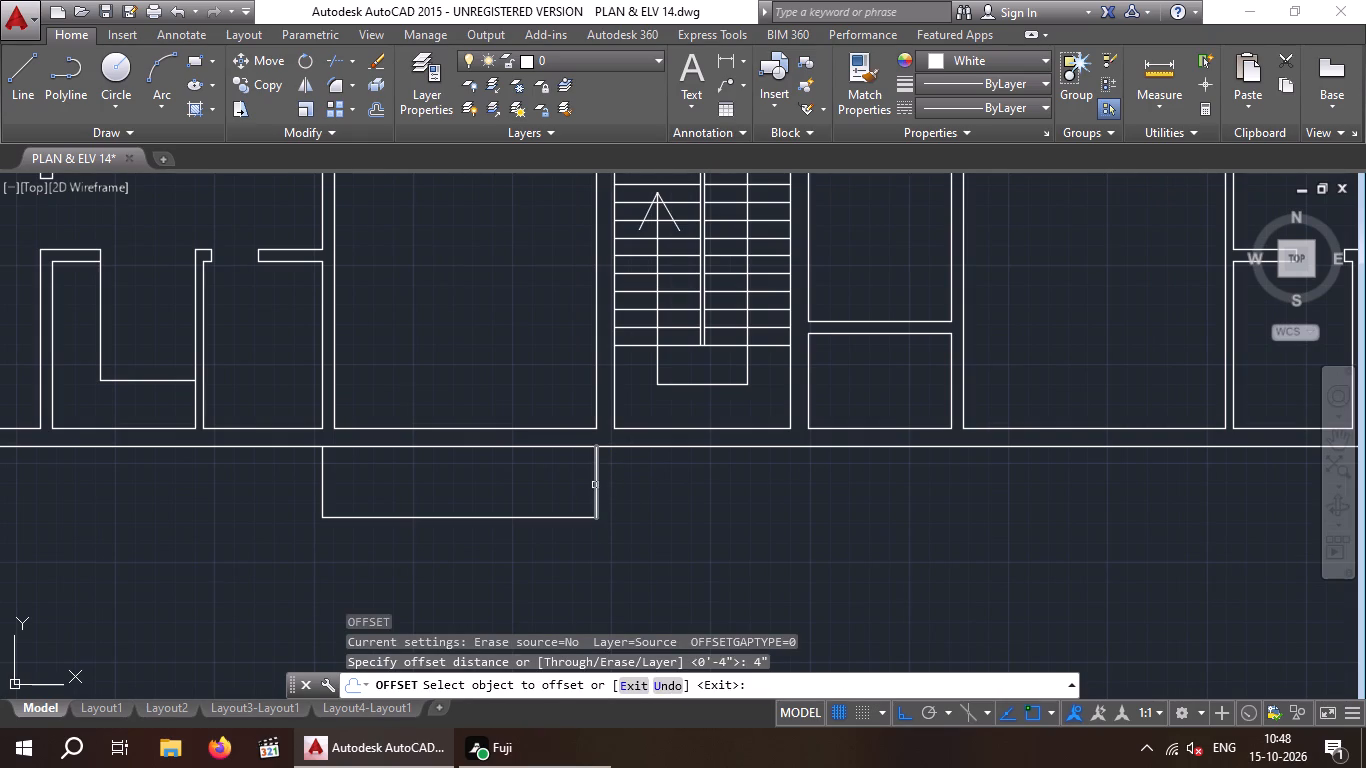
left_click(593, 485)
left_click_drag(530, 482, 501, 487)
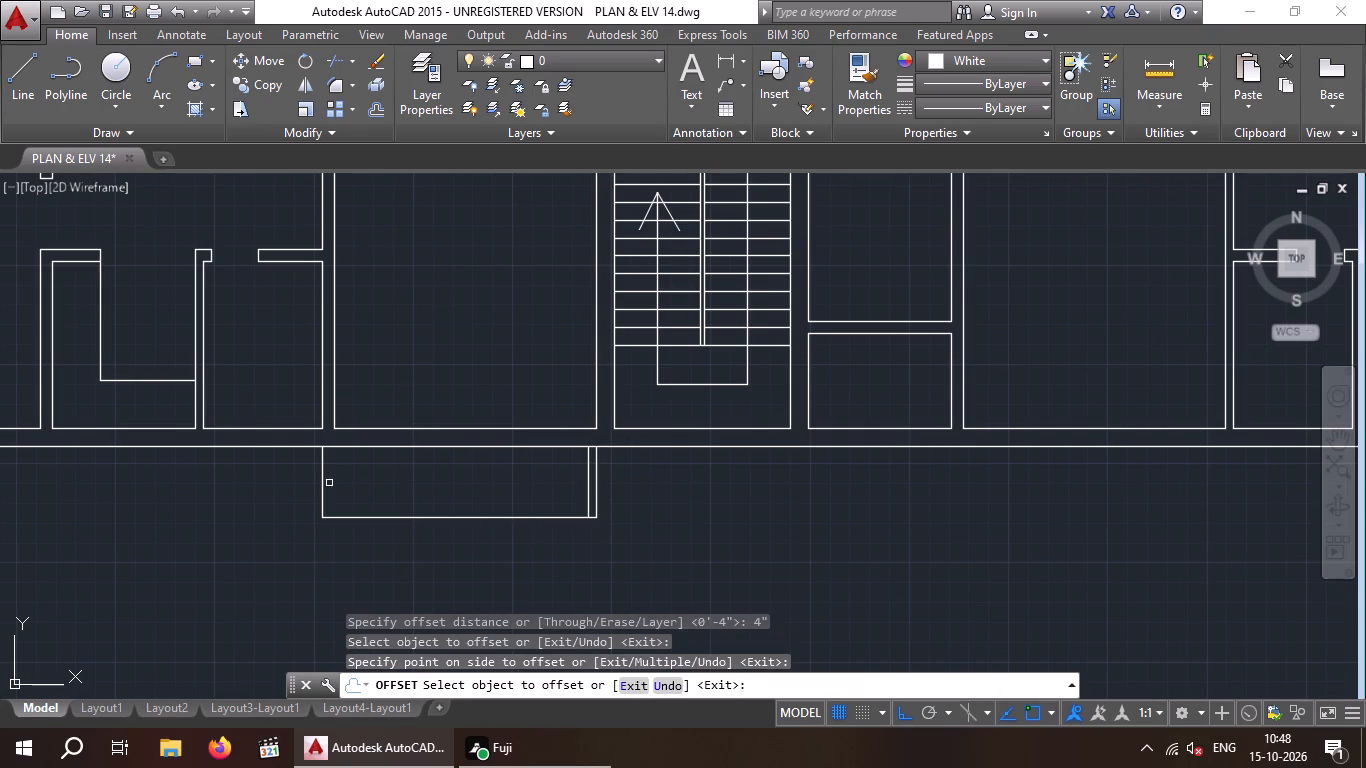
left_click(323, 488)
left_click(388, 484)
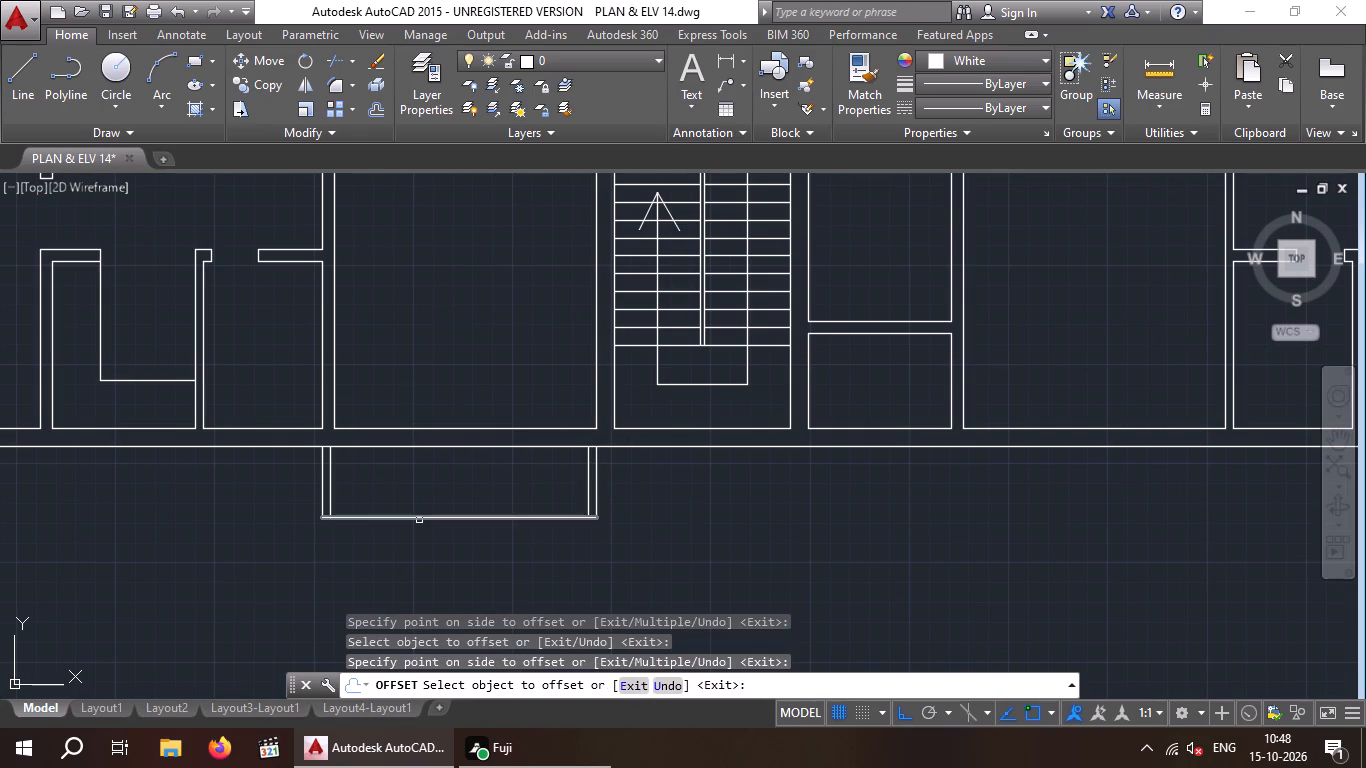
left_click(419, 519)
left_click(421, 490)
key("Escape")
key("Escape")
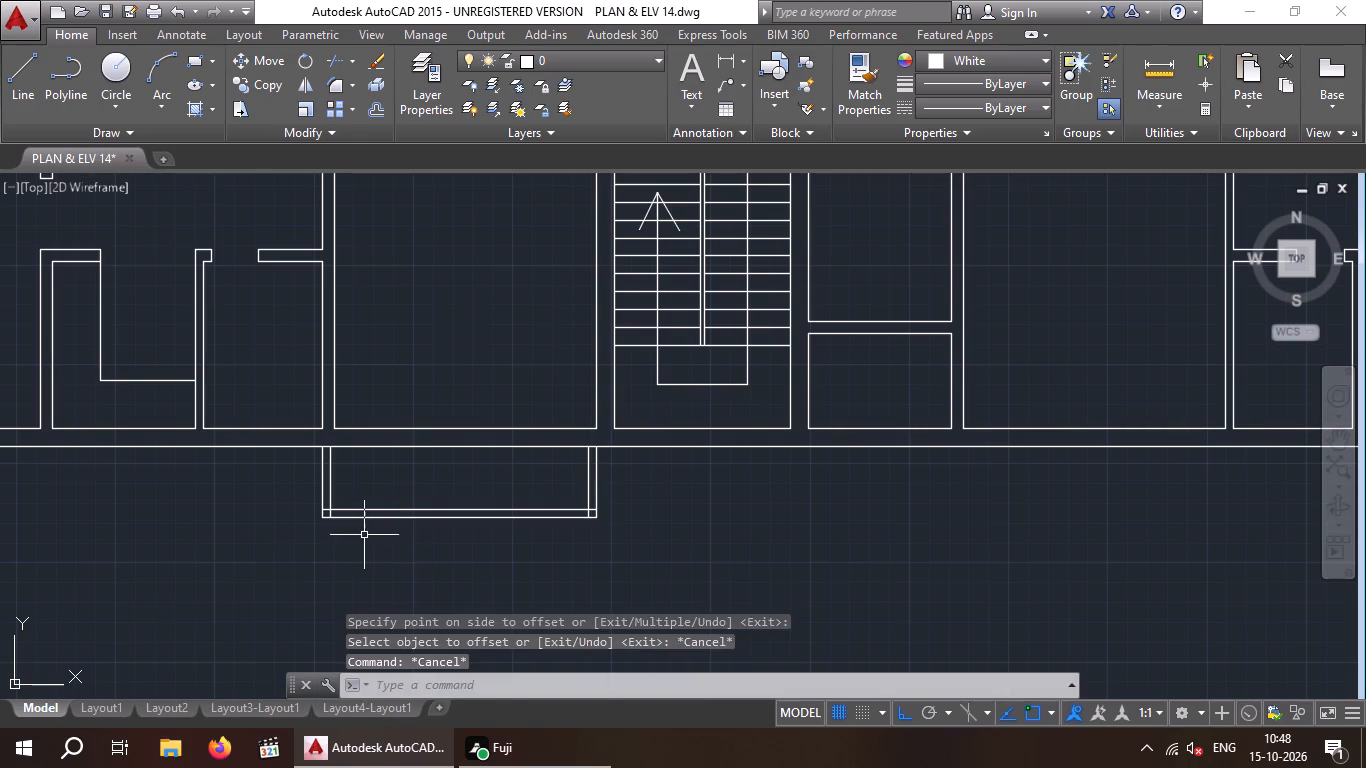
Trim the overlapping inner wall line ends at the southwest and southeast corners of the projection west of the staircase.
scroll(361, 535, "up", 4)
key("t")
key("r")
key("space")
key("space")
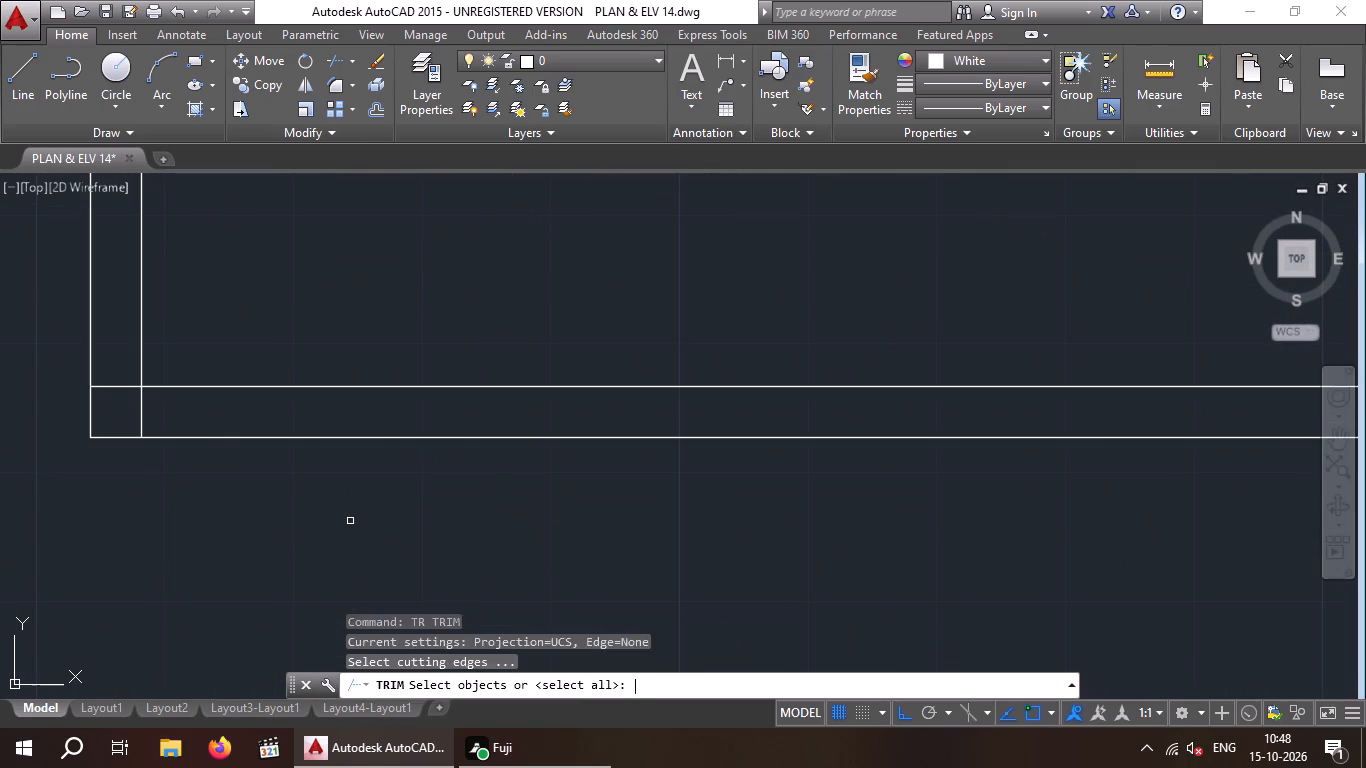
left_click_drag(186, 409, 138, 418)
double_click(121, 420)
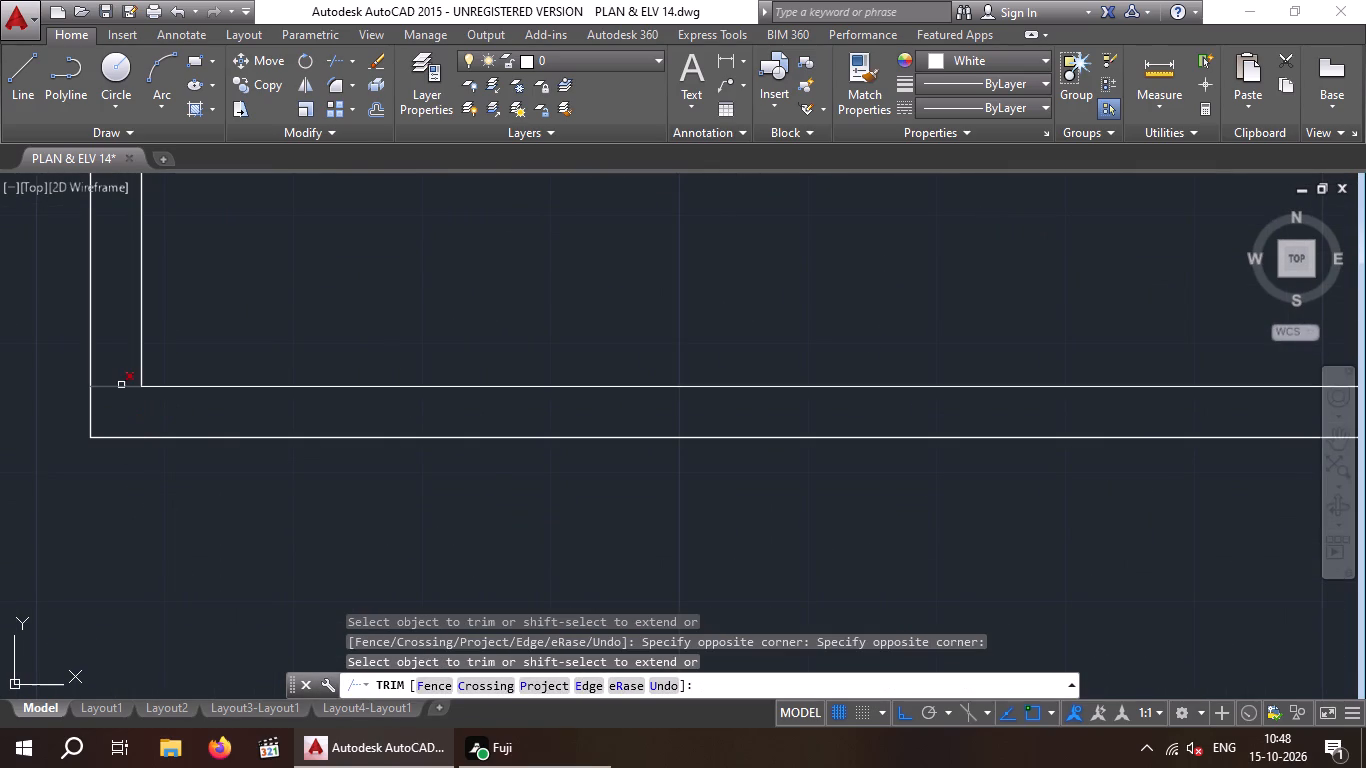
left_click(121, 384)
scroll(113, 404, "down", 4)
scroll(382, 407, "up", 4)
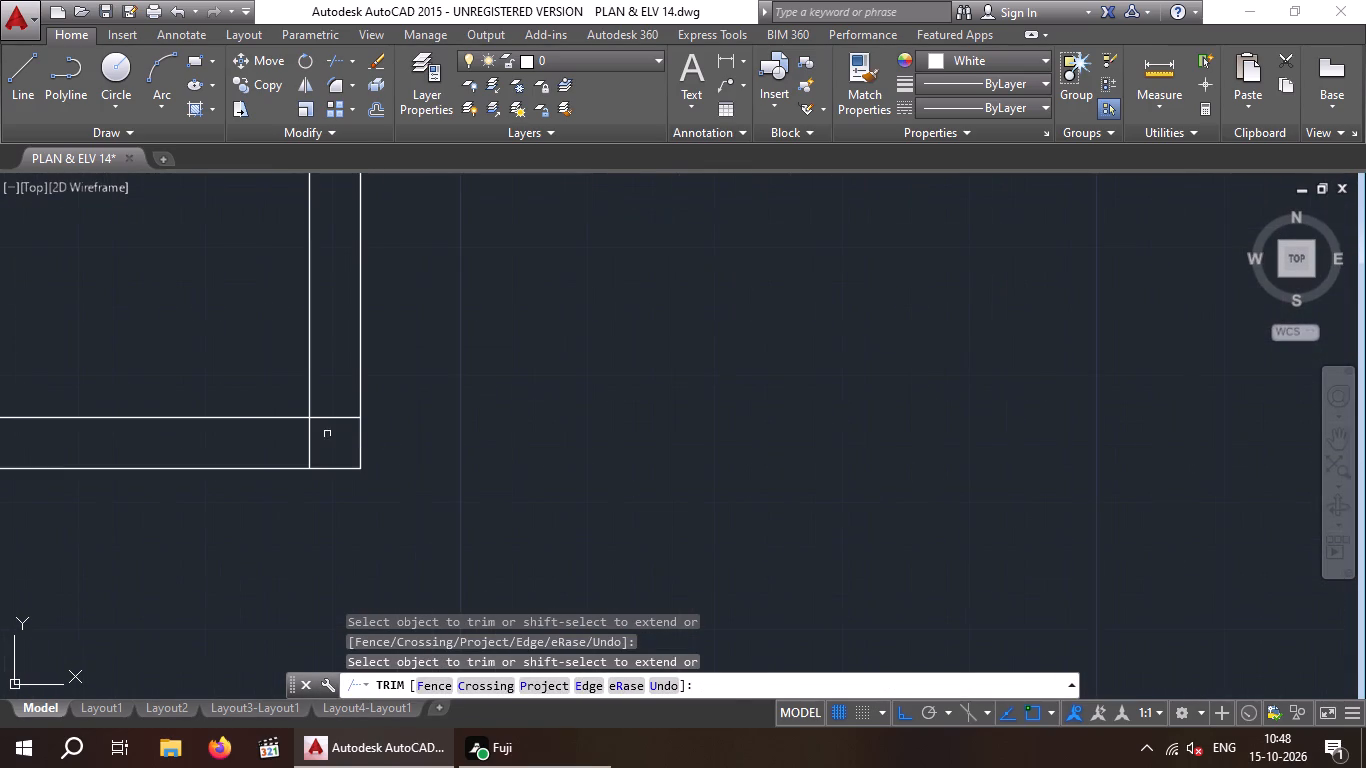
left_click_drag(340, 385, 348, 430)
left_click(350, 441)
left_click_drag(335, 445, 324, 445)
left_click(266, 446)
scroll(269, 446, "down", 4)
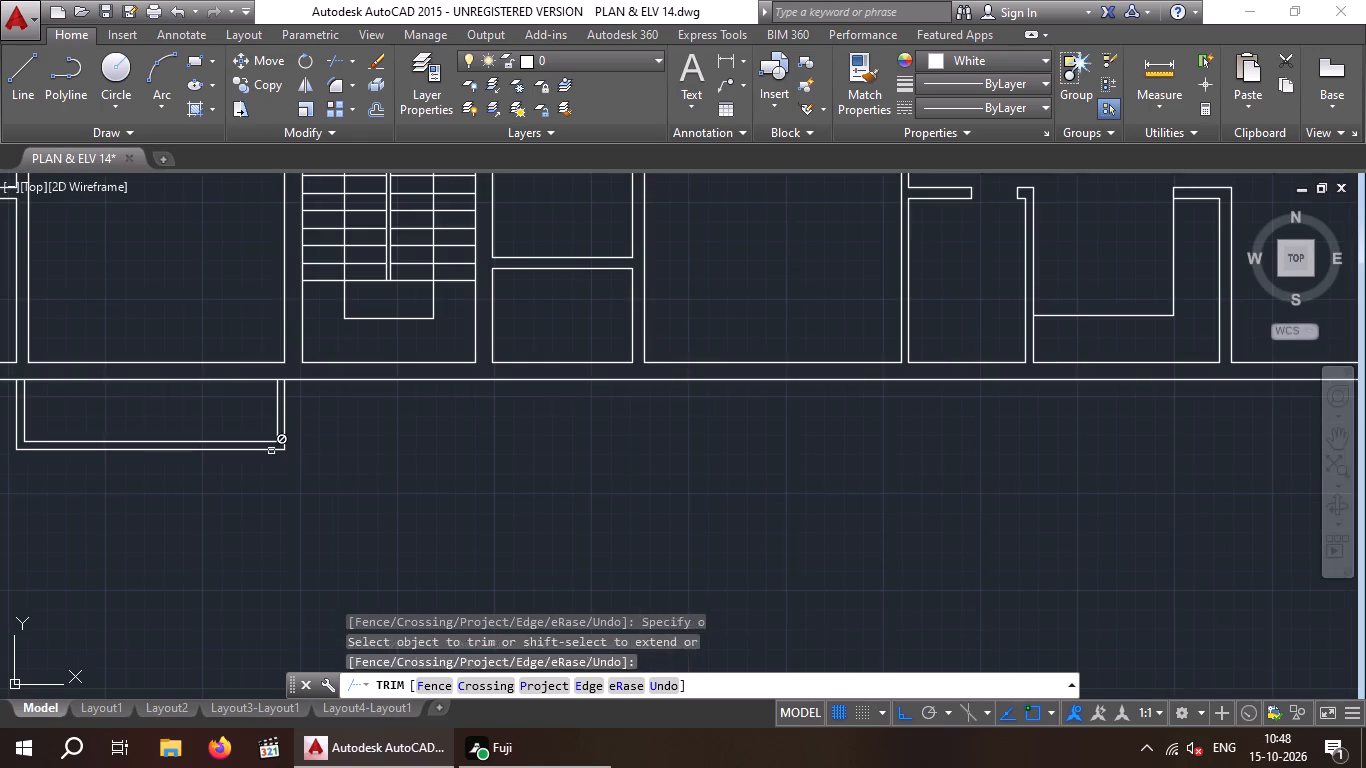
middle_click_drag(293, 485, 456, 469)
scroll(336, 479, "down", 1)
scroll(444, 470, "down", 2)
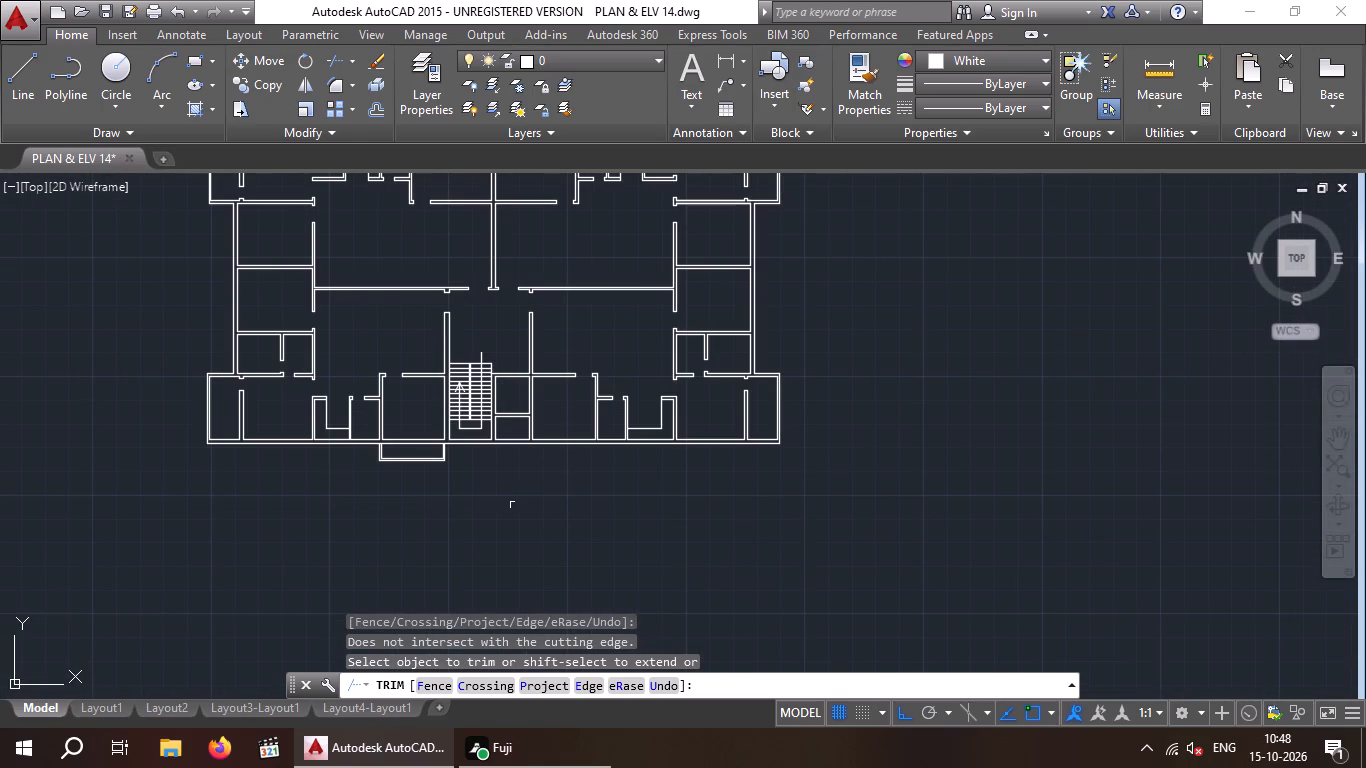
right_click(514, 505)
key("Escape")
key("Escape")
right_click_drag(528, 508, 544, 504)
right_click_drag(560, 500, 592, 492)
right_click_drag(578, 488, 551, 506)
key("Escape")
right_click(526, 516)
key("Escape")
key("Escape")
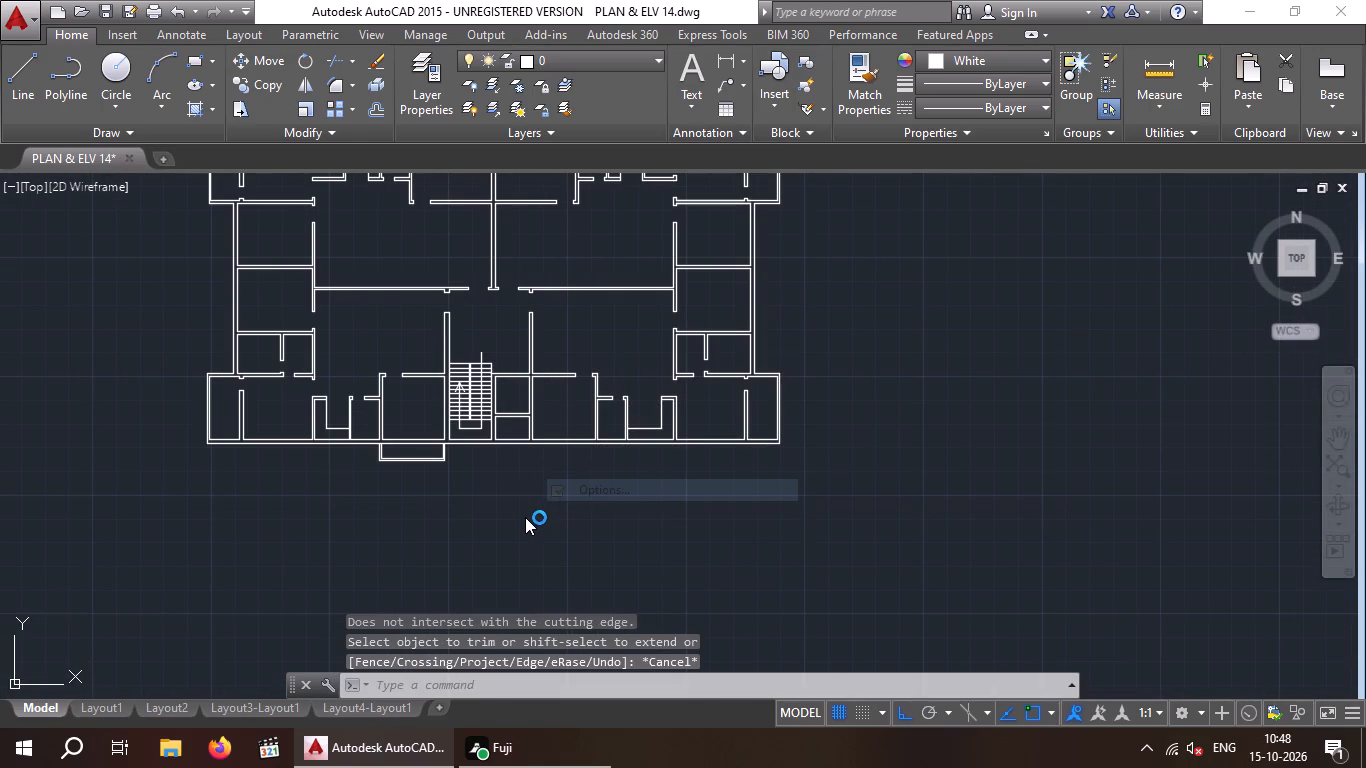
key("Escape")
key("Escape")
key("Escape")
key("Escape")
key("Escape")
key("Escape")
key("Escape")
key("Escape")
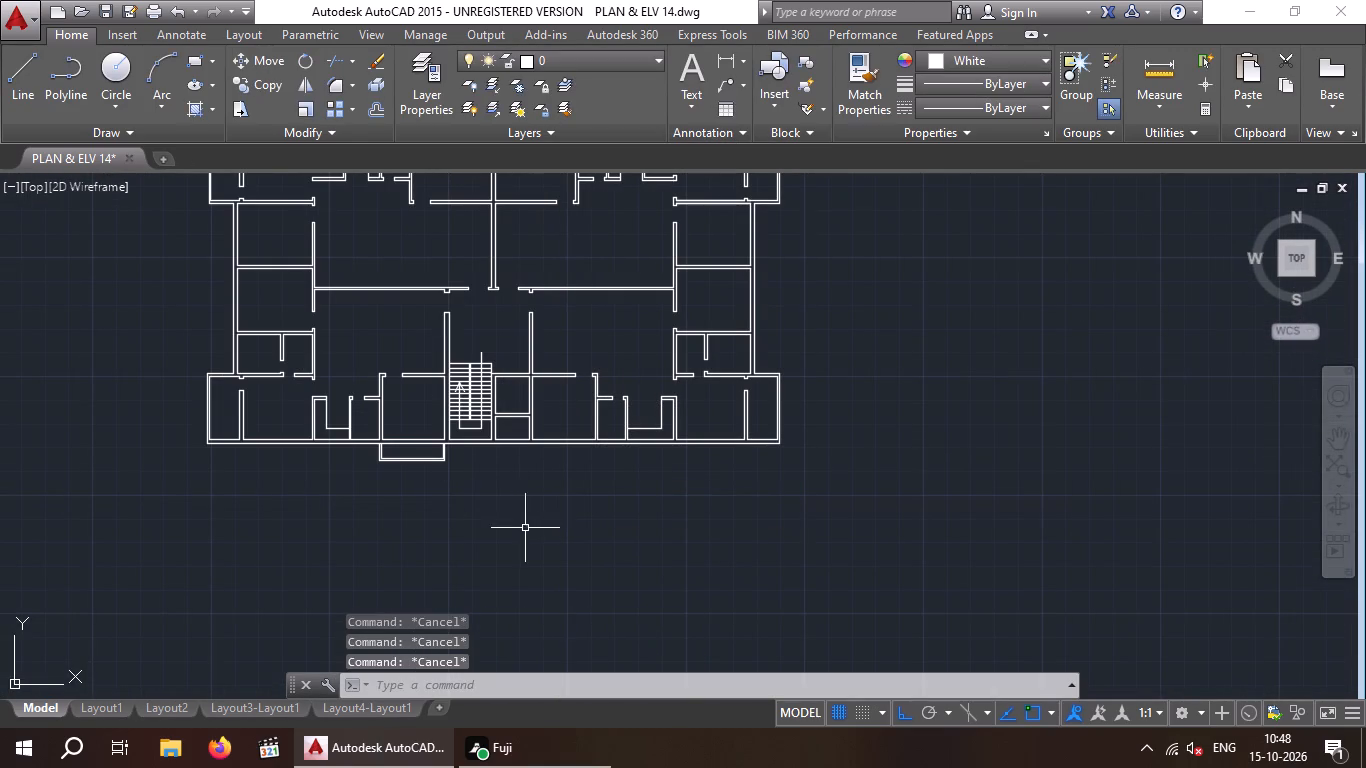
Draw a second south projection, 3' deep, between the inner side wall faces of the larger room east of the staircase.
scroll(547, 486, "up", 3)
scroll(547, 486, "down", 1)
middle_click_drag(531, 496, 398, 591)
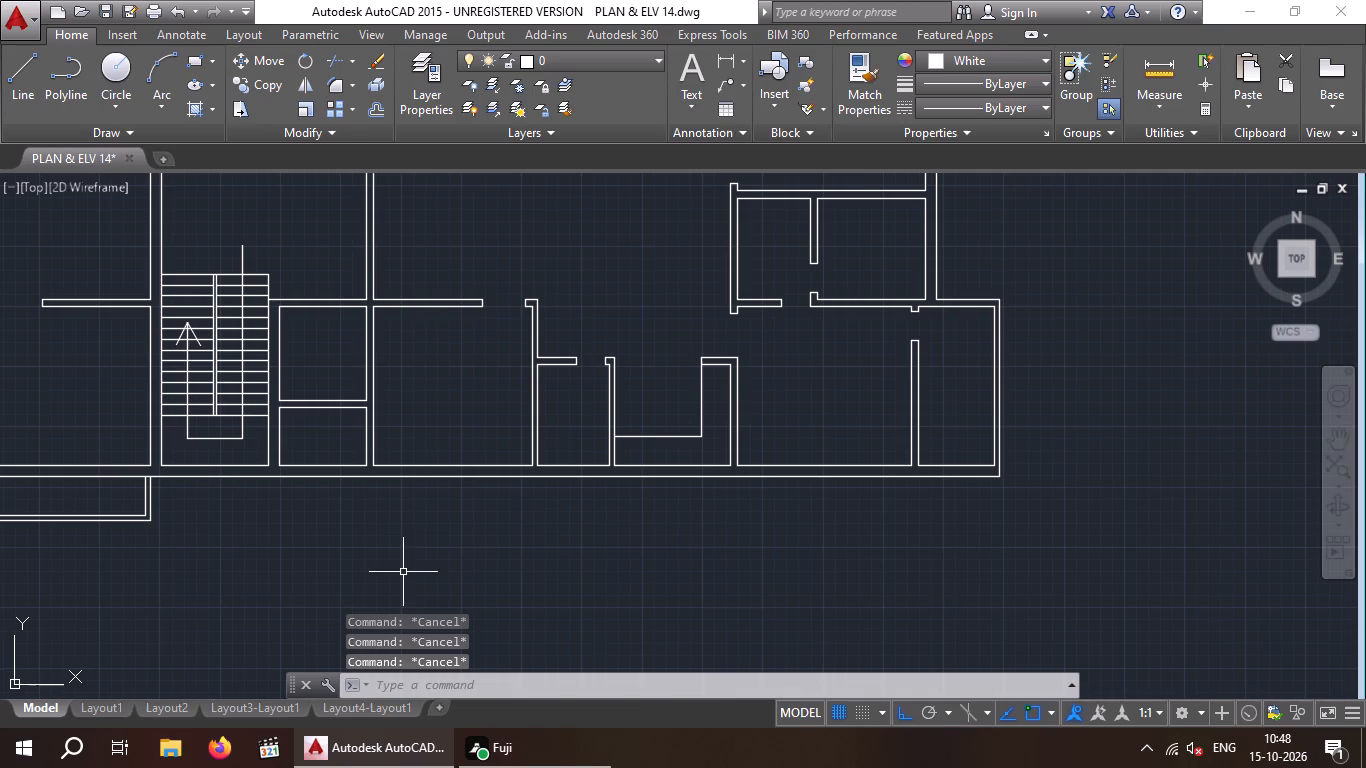
key("l")
key("Return")
scroll(400, 513, "up", 2)
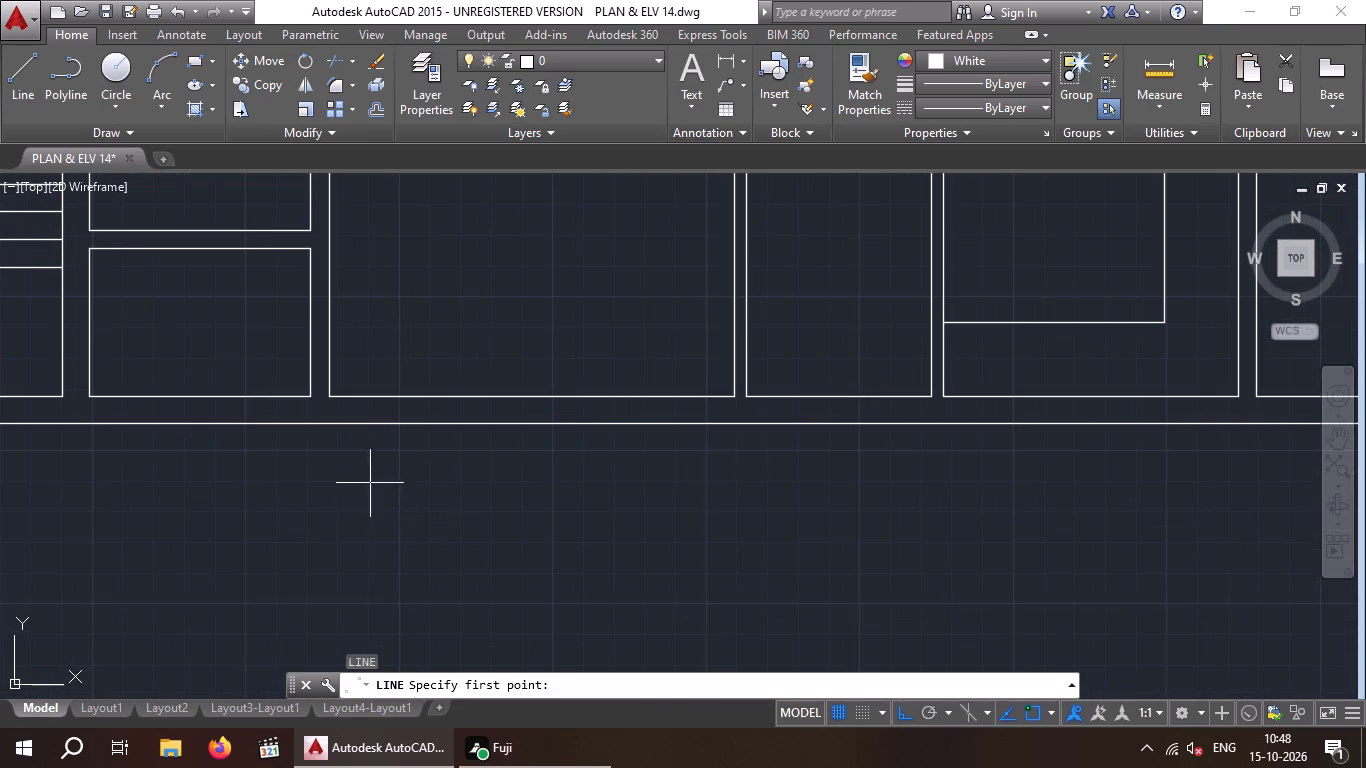
left_click(329, 425)
key("3")
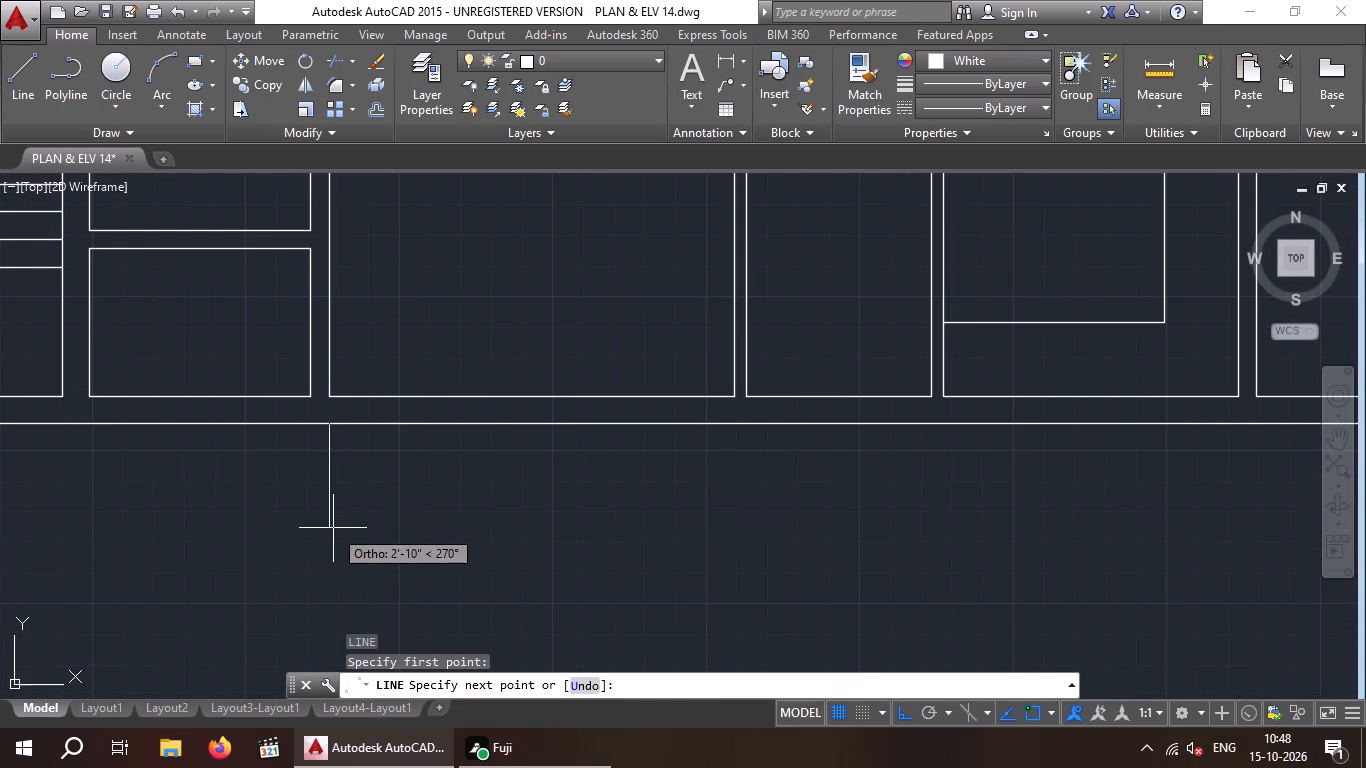
key("apostrophe")
key("Return")
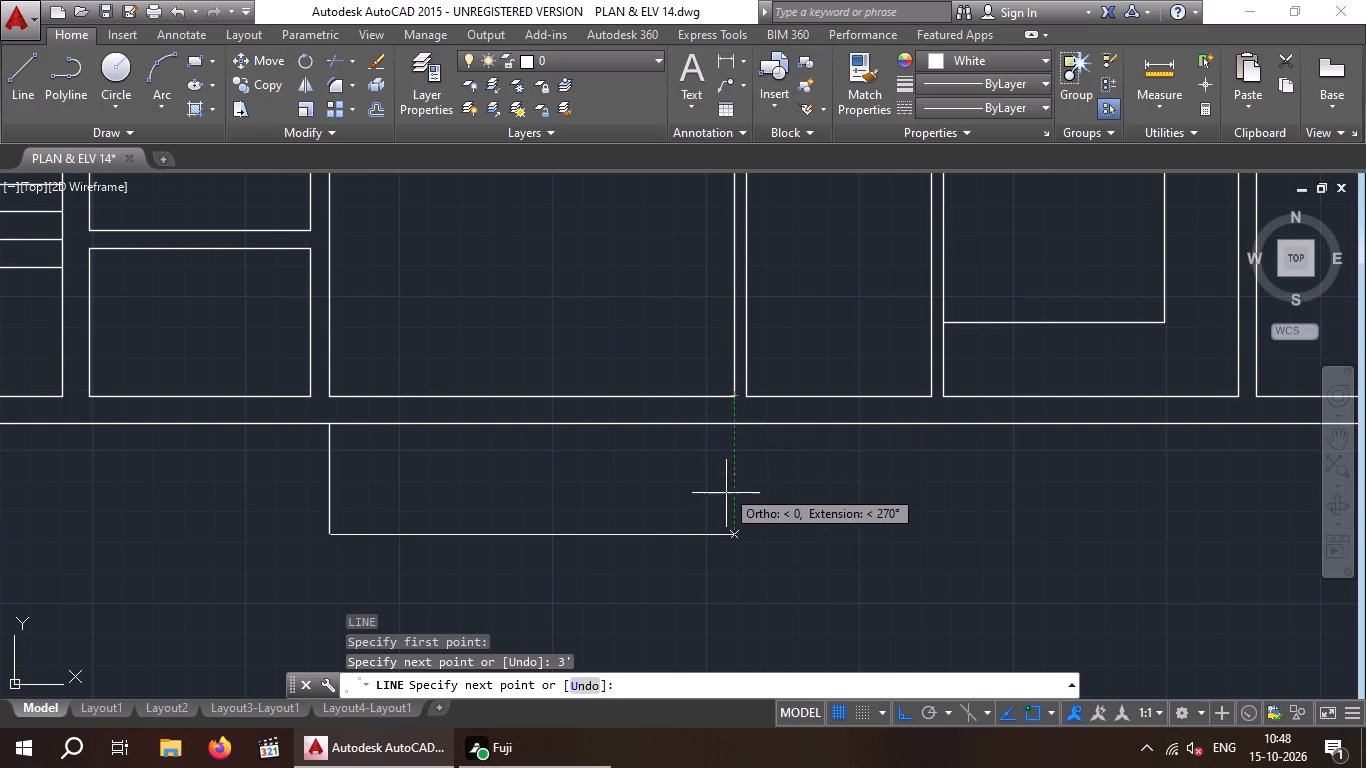
left_click(735, 534)
left_click(737, 424)
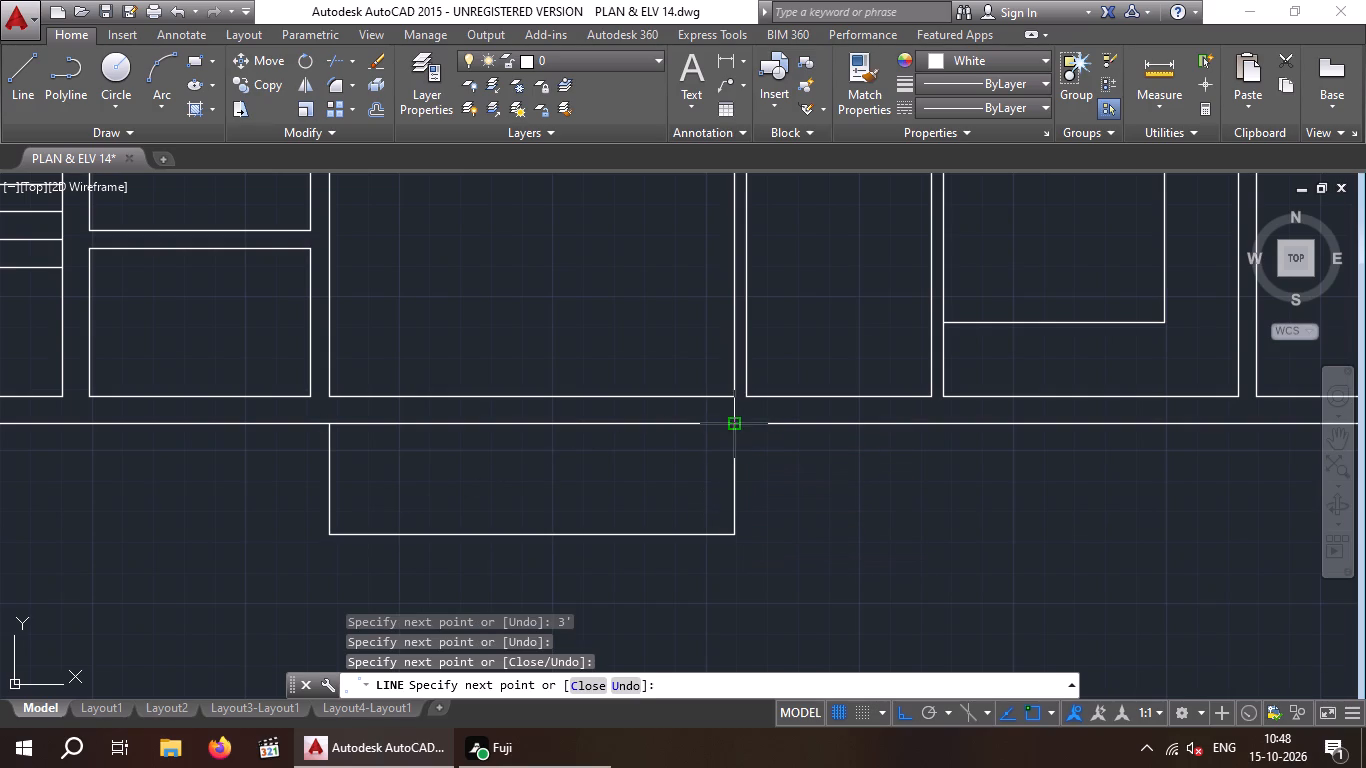
key("Escape")
key("Escape")
Offset the east, south and west edges of the second south projection 4" outward.
key("o")
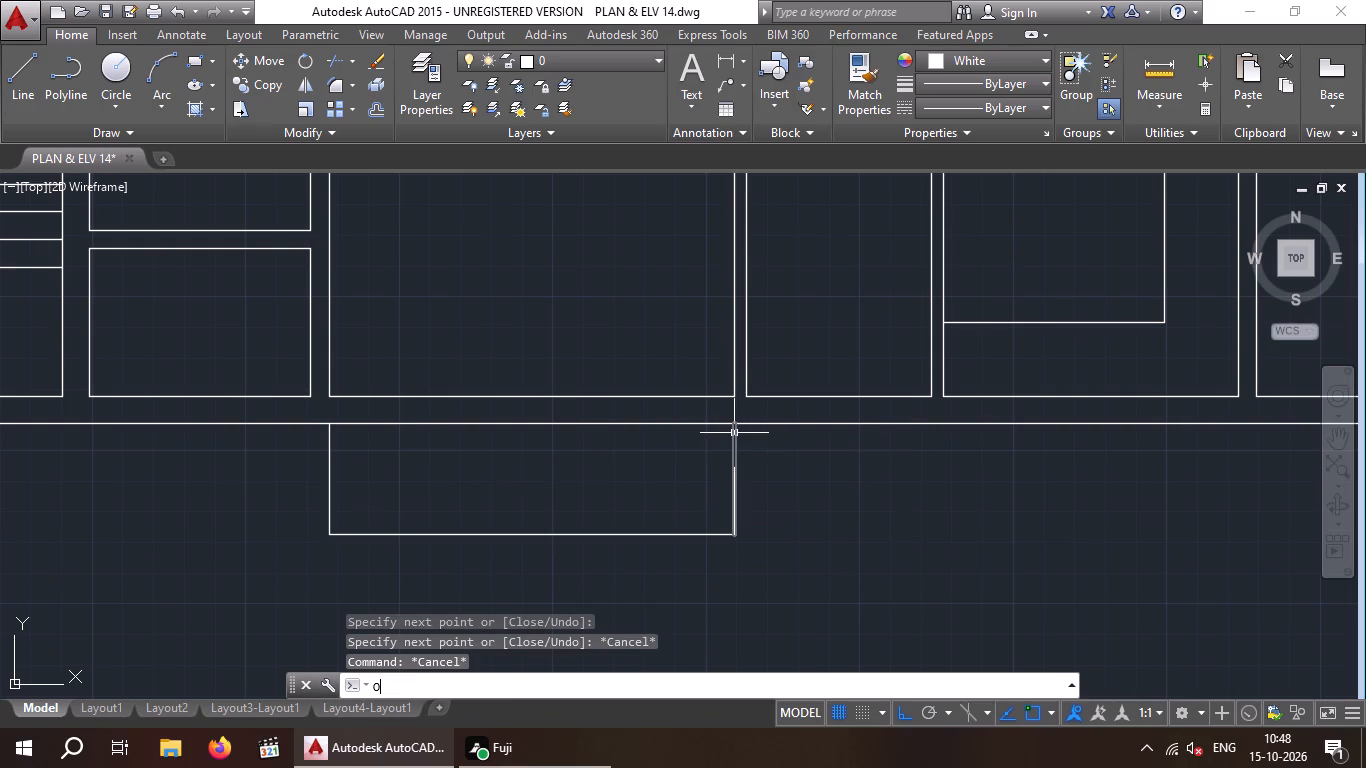
key("Return")
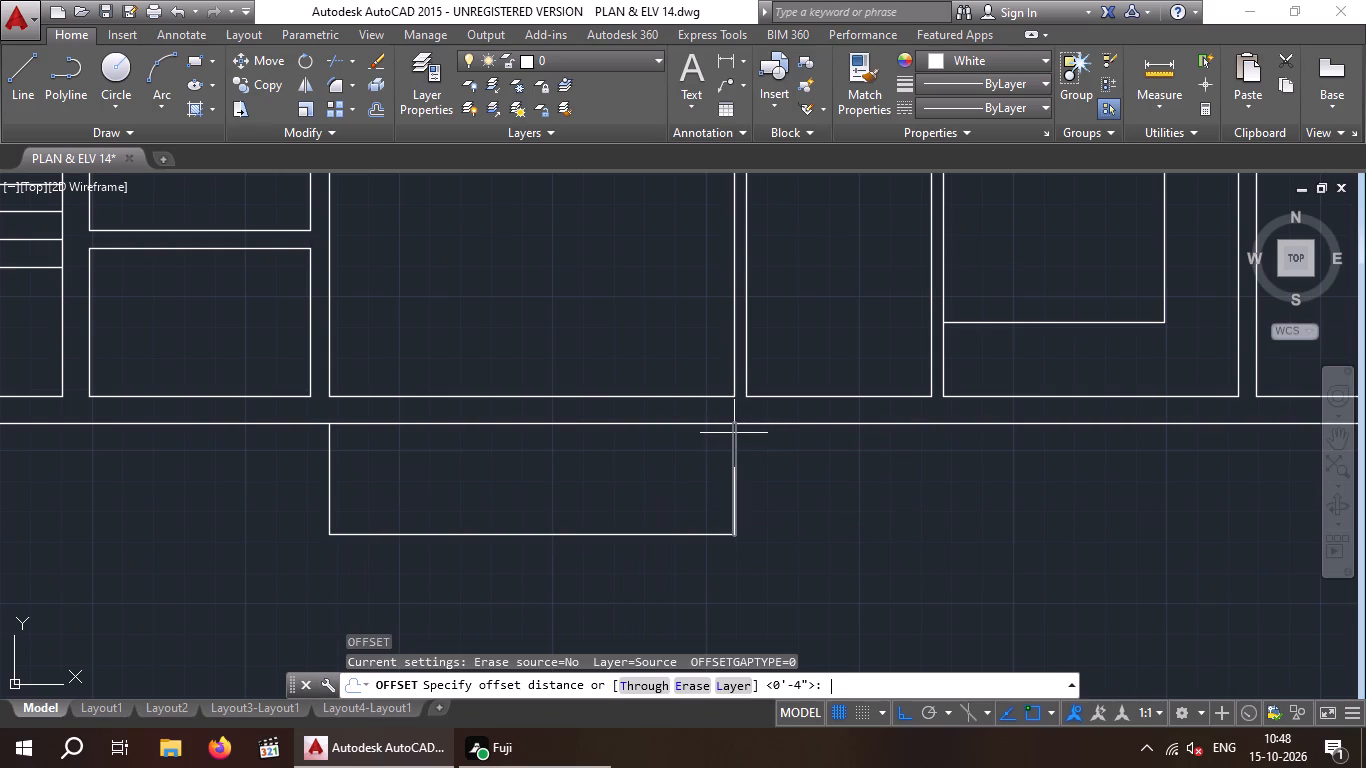
type("4\"")
key("Return")
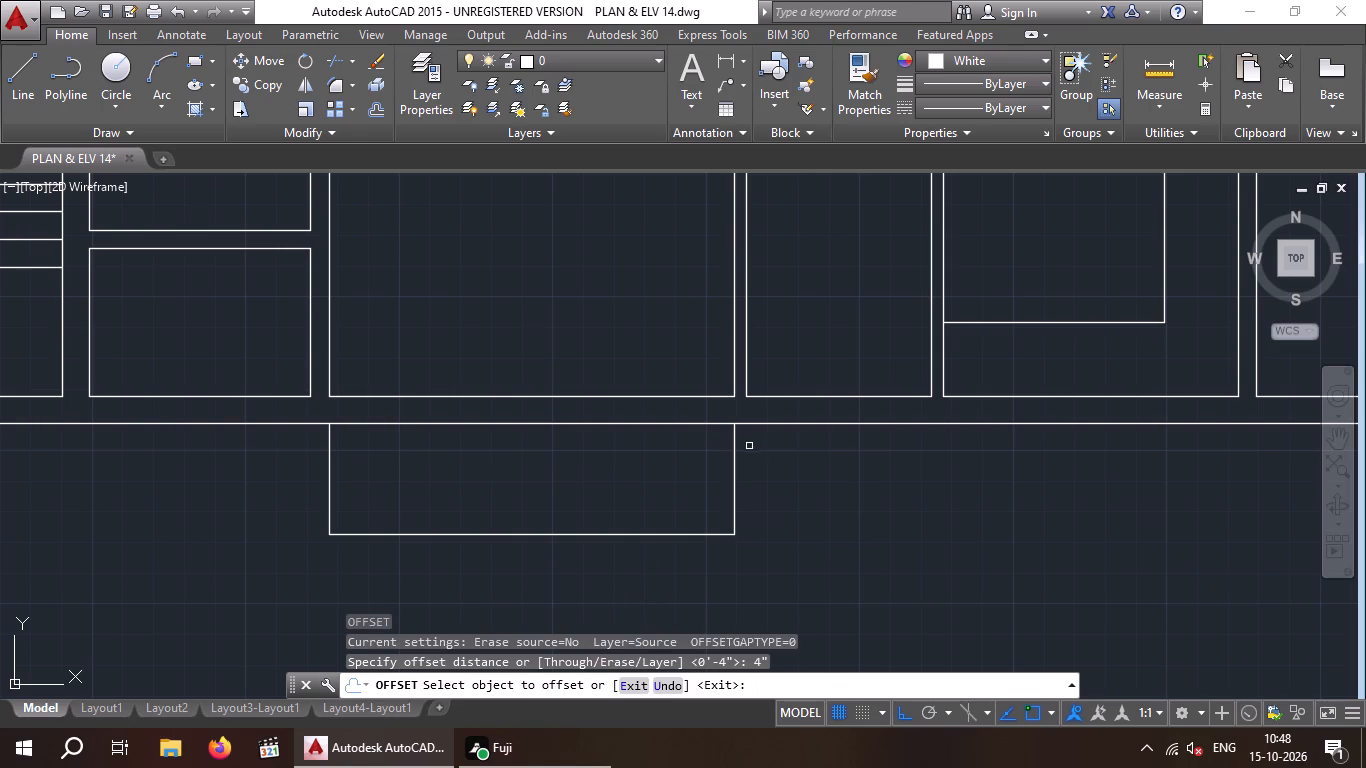
left_click(735, 454)
left_click(763, 456)
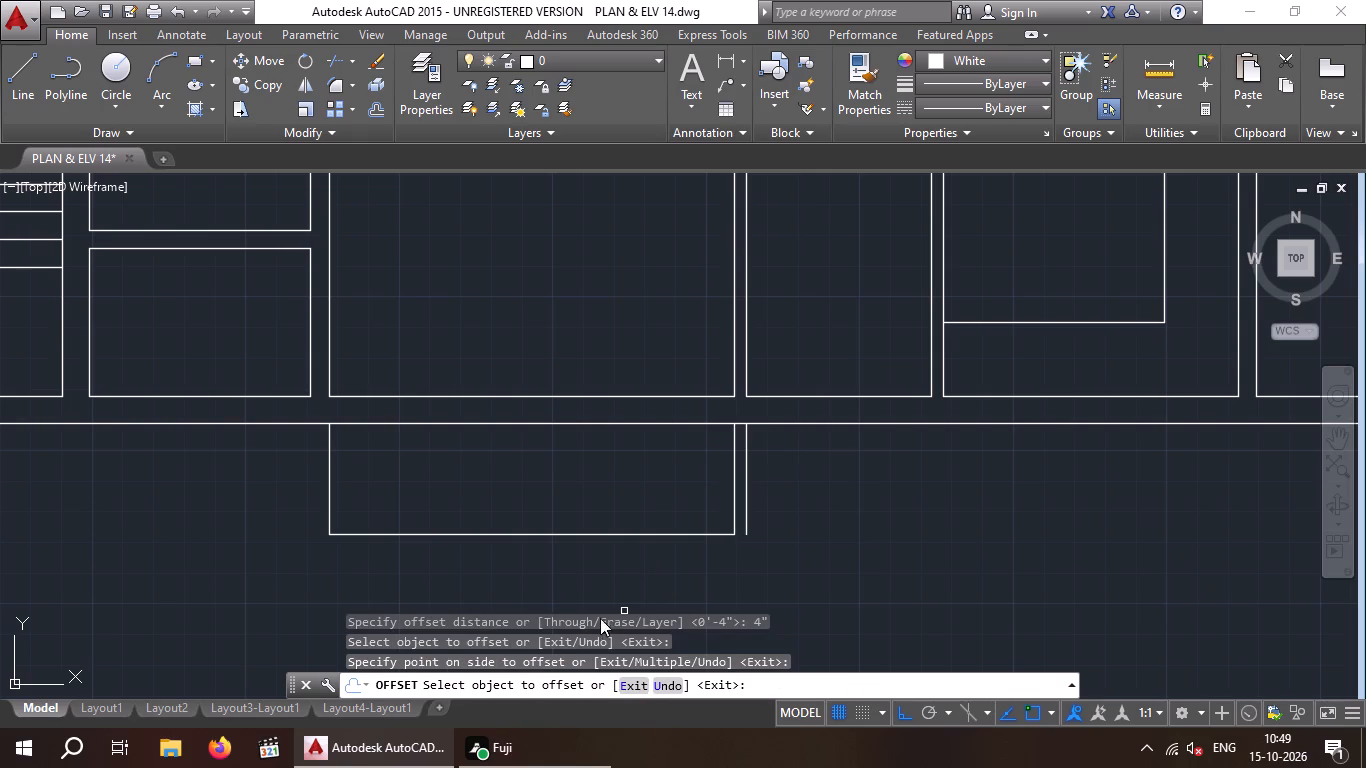
left_click(545, 536)
left_click_drag(542, 549, 495, 546)
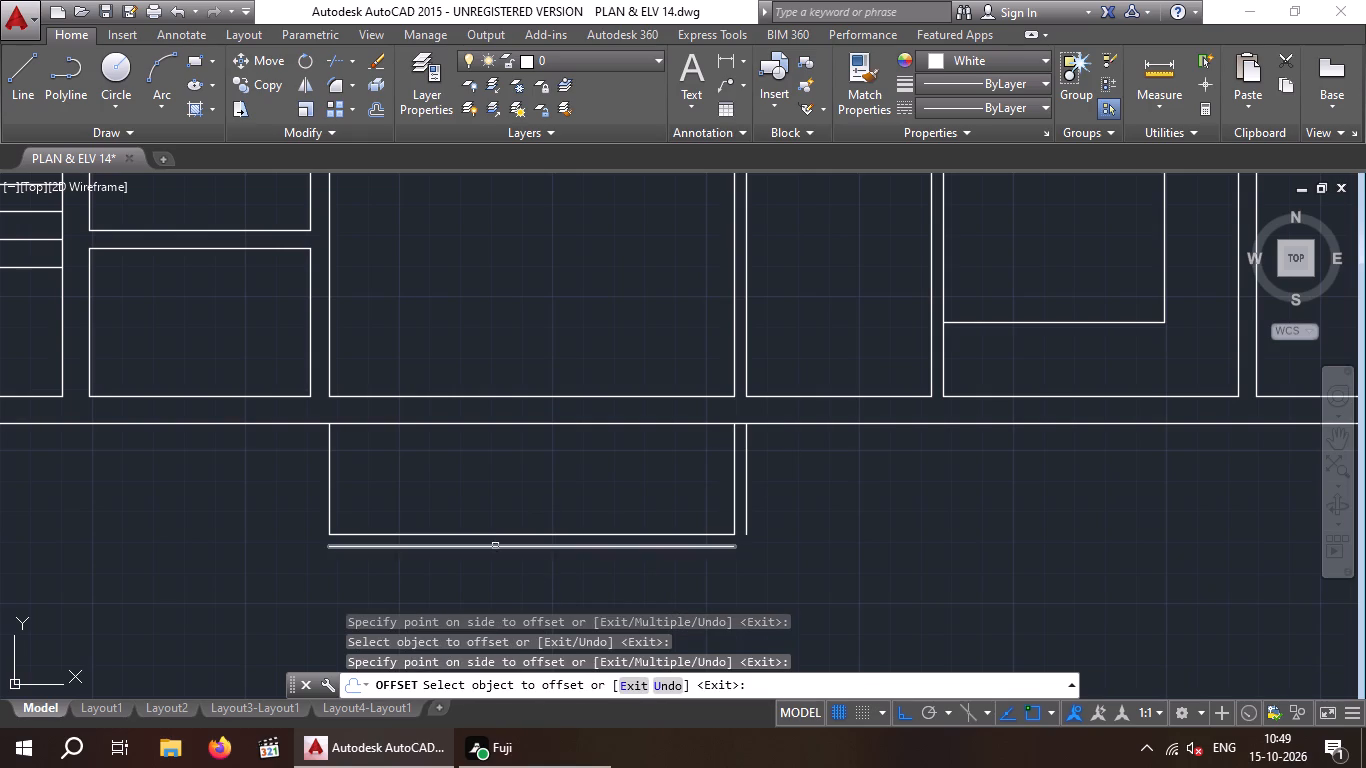
left_click_drag(495, 546, 513, 549)
left_click_drag(329, 480, 298, 483)
left_click(275, 483)
scroll(275, 483, "down", 2)
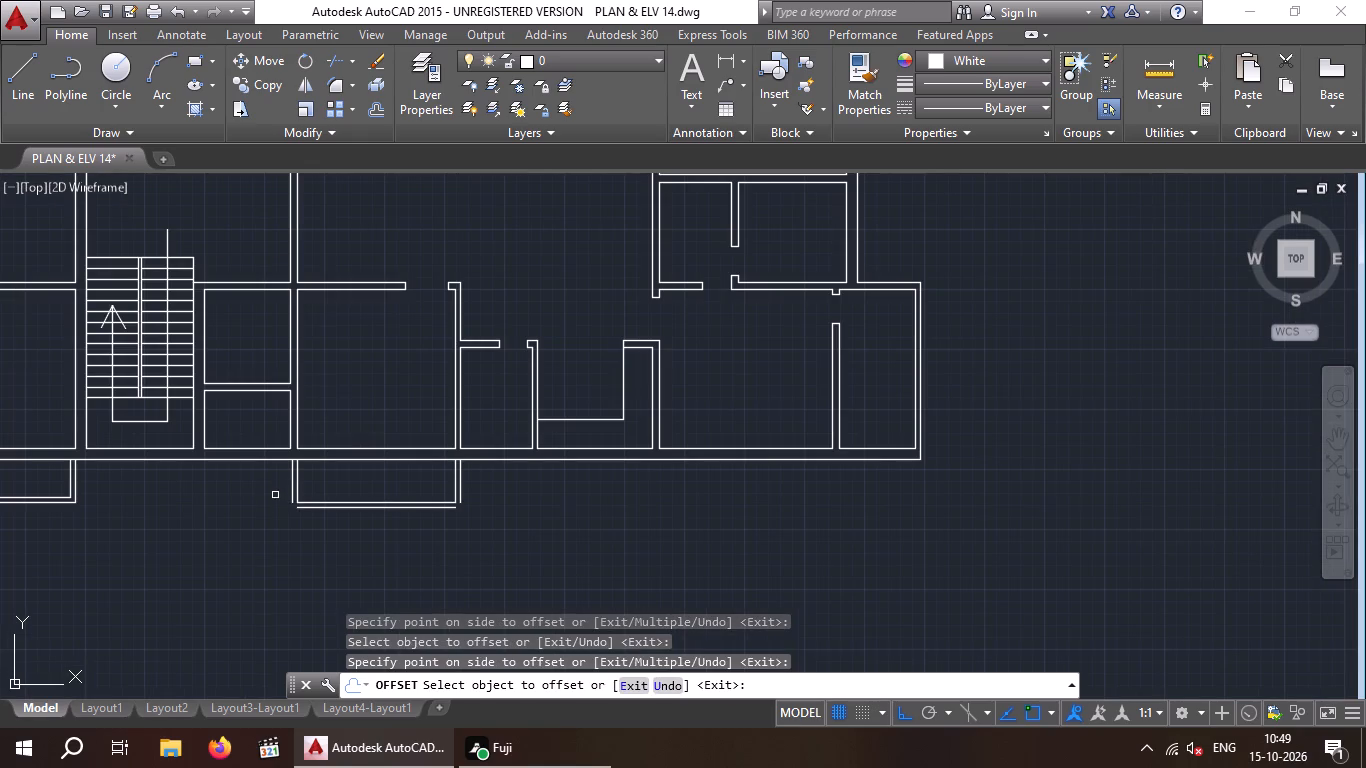
key("Escape")
key("Escape")
Trim the south outer wall line between the paired side wall lines of the eastern projection.
type("TR")
key("space")
key("space")
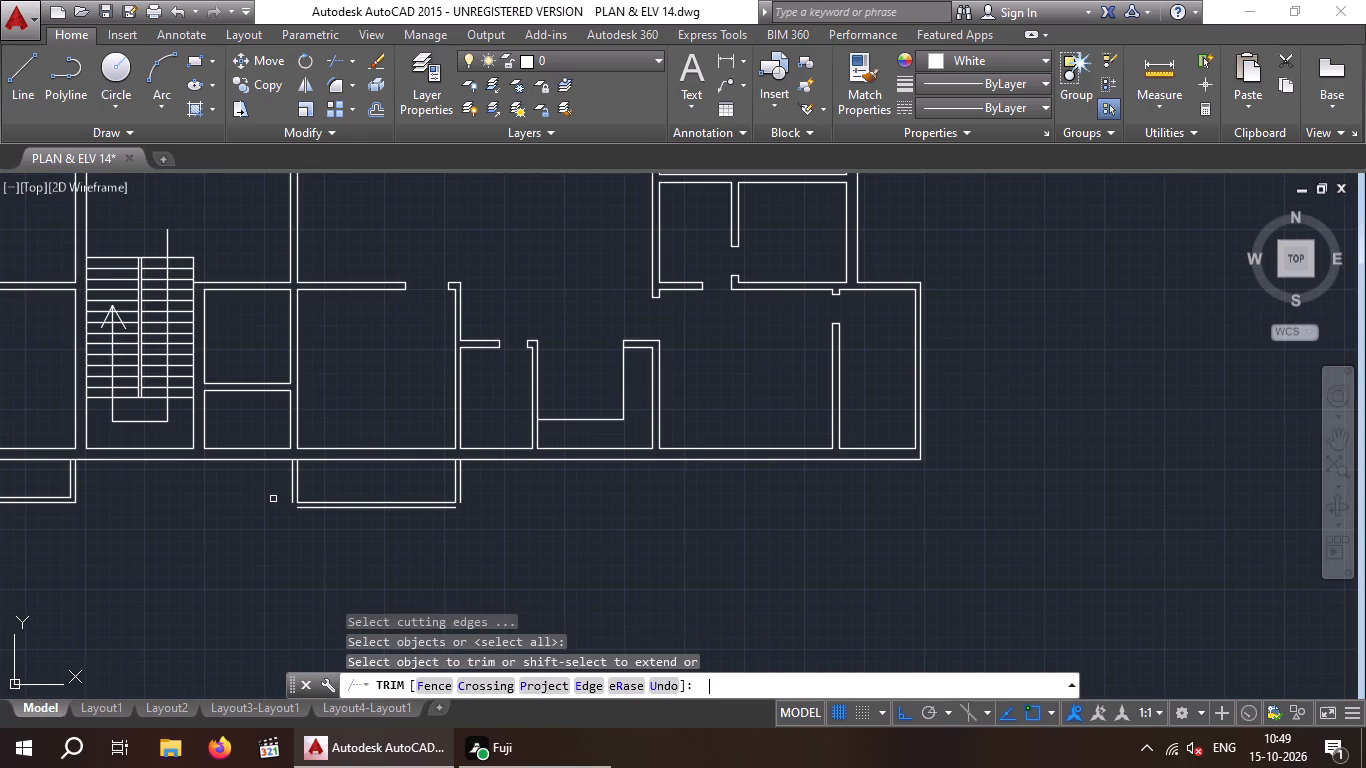
scroll(448, 467, "up", 3)
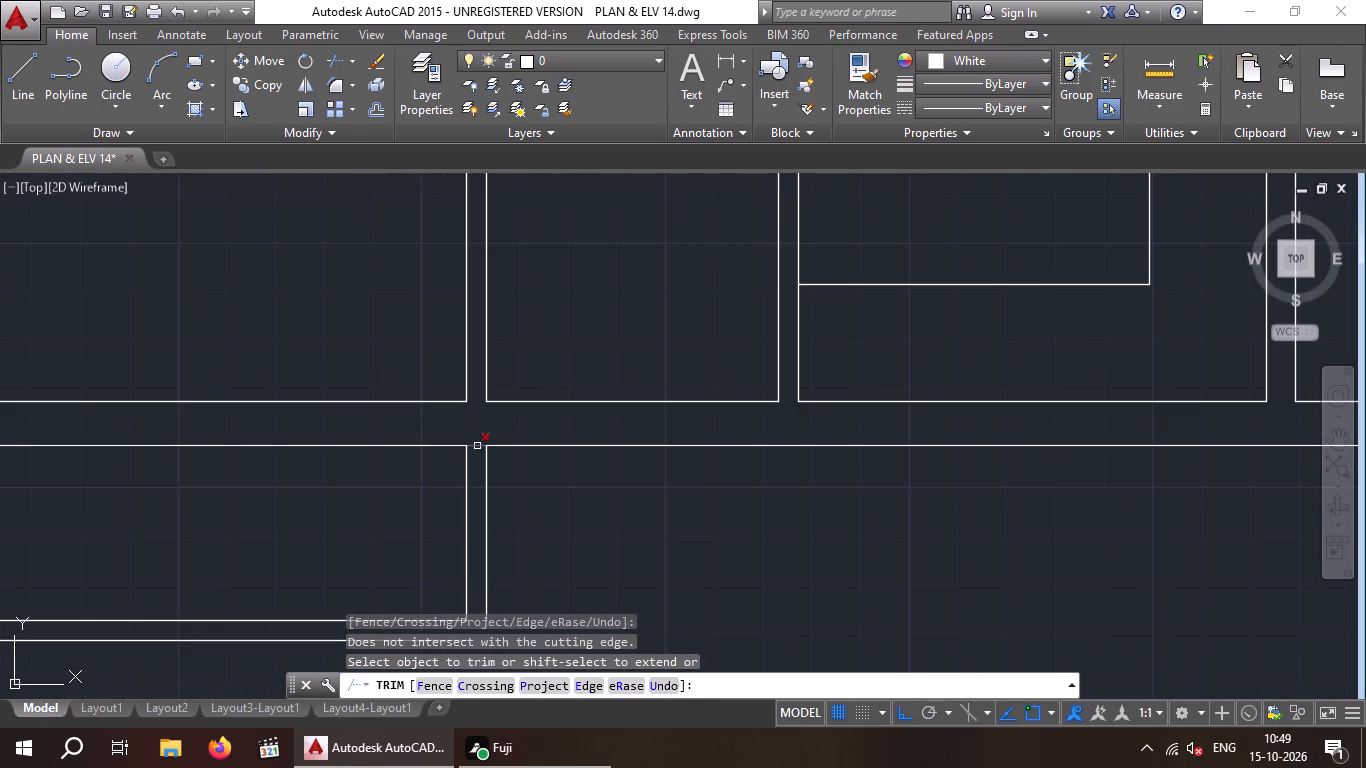
left_click(477, 446)
scroll(241, 473, "down", 3)
scroll(127, 463, "up", 2)
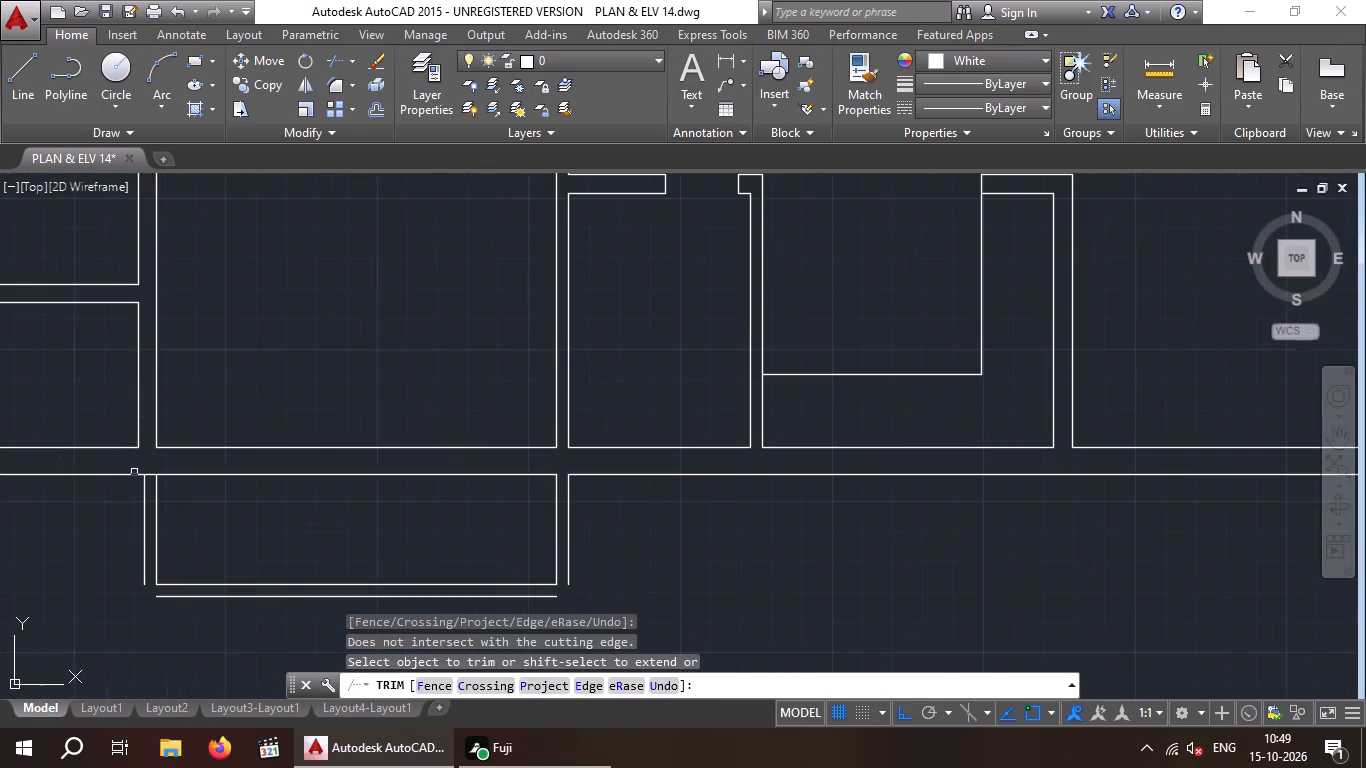
left_click(150, 476)
scroll(287, 507, "down", 3)
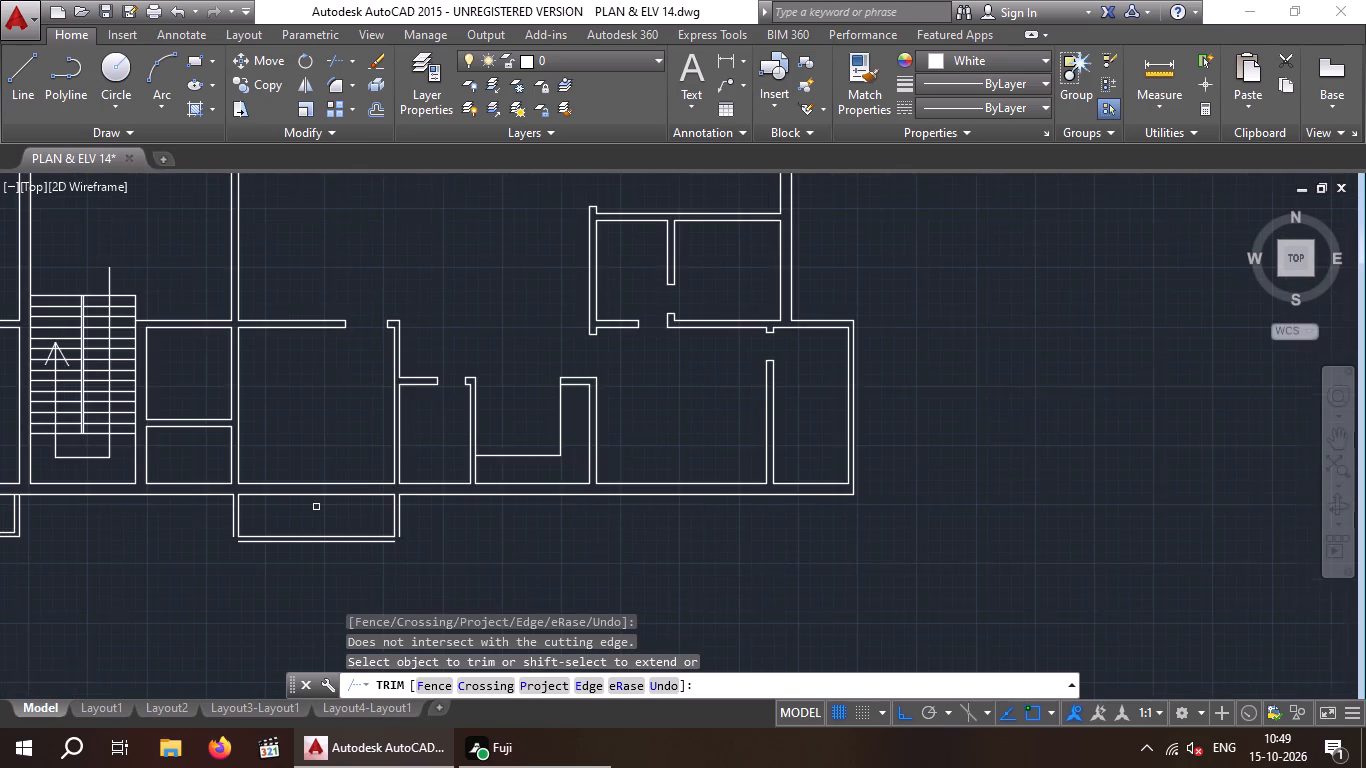
Trim the south outer wall line between the paired side wall lines of the western projection.
middle_click_drag(316, 507, 340, 503)
scroll(139, 503, "up", 3)
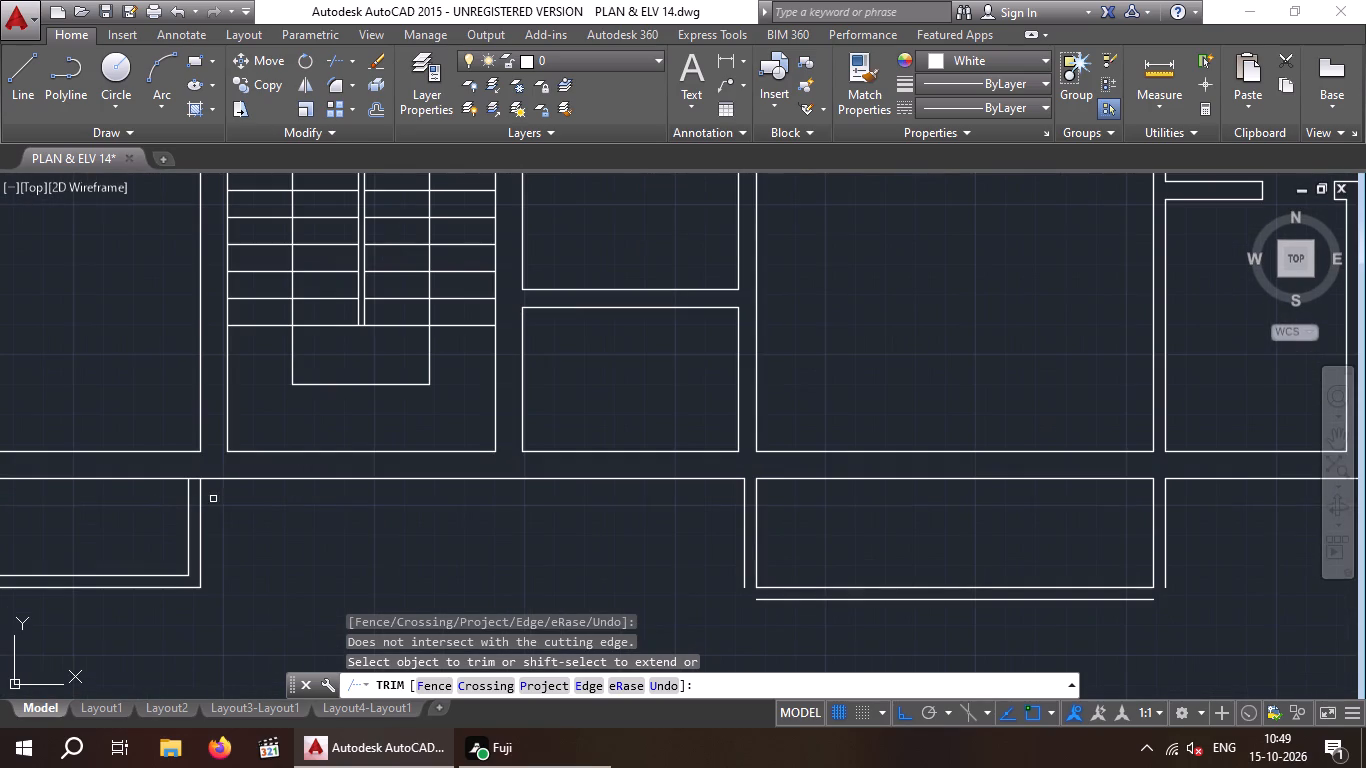
scroll(185, 490, "up", 2)
left_click(201, 464)
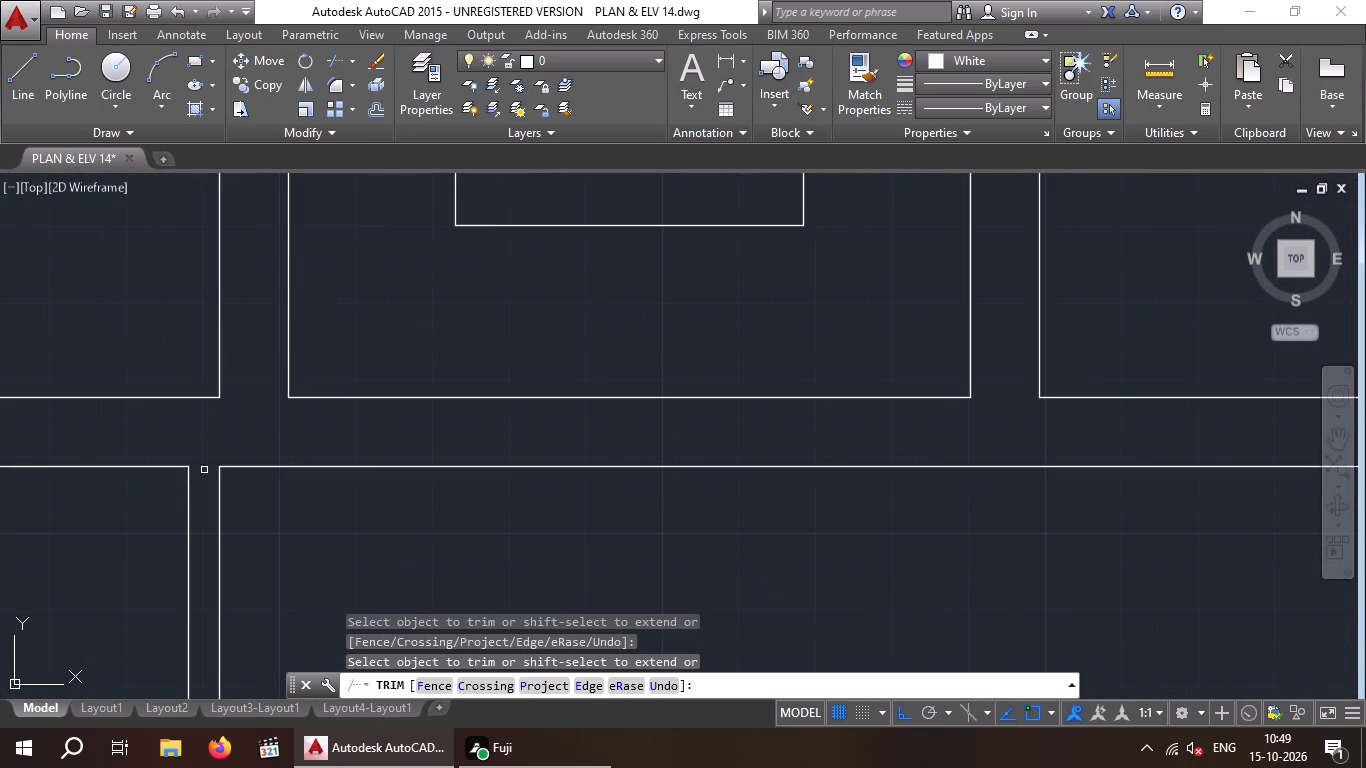
scroll(146, 514, "down", 3)
middle_click_drag(130, 519, 389, 524)
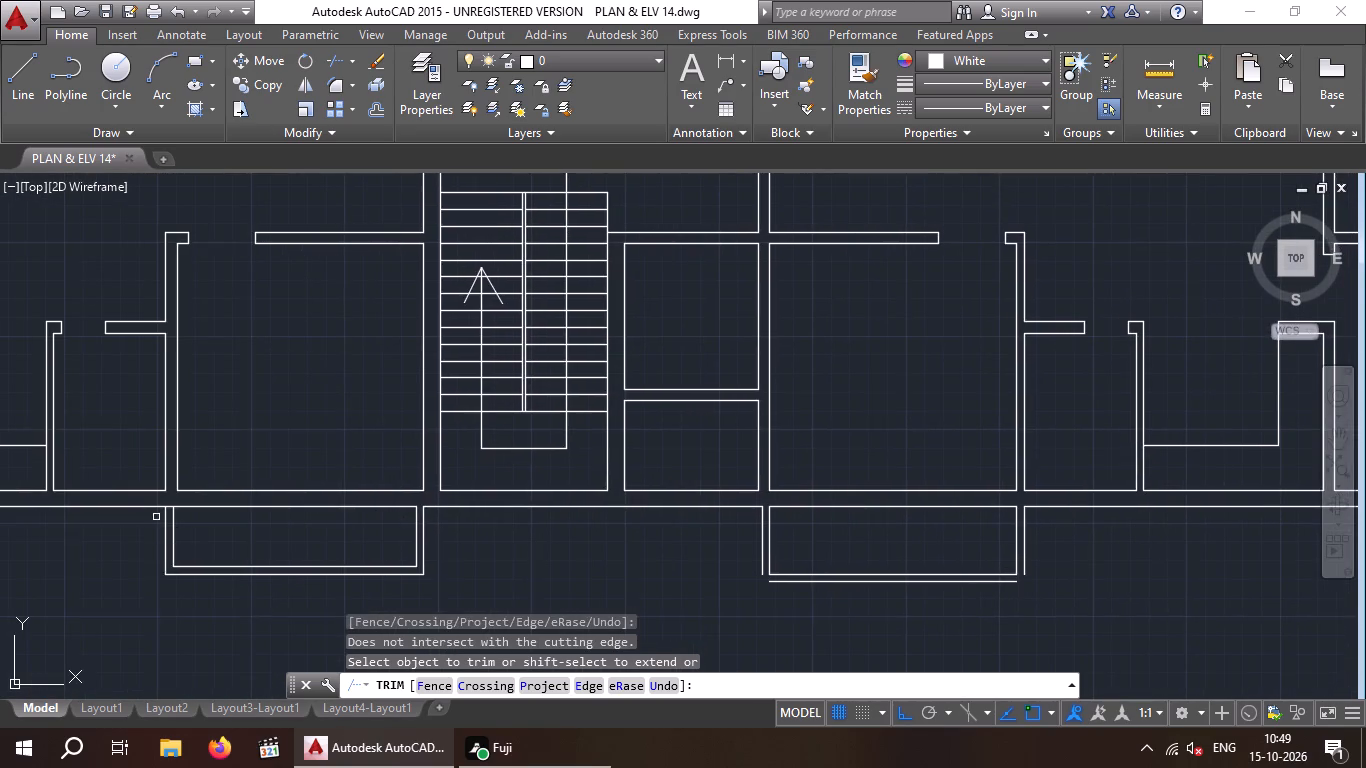
scroll(156, 516, "up", 3)
left_click(201, 491)
scroll(204, 496, "up", 1)
scroll(207, 506, "down", 4)
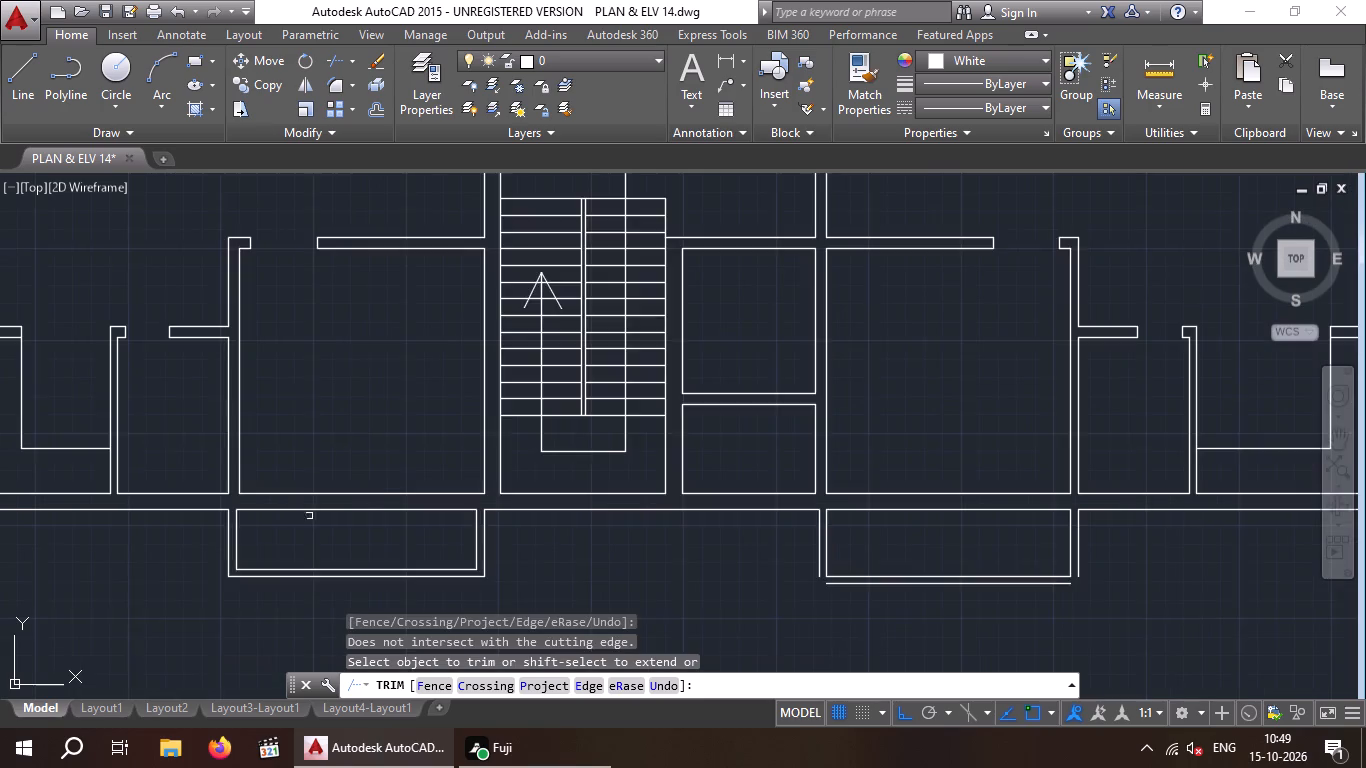
scroll(309, 519, "down", 2)
middle_click_drag(459, 572, 415, 581)
key("Escape")
key("Escape")
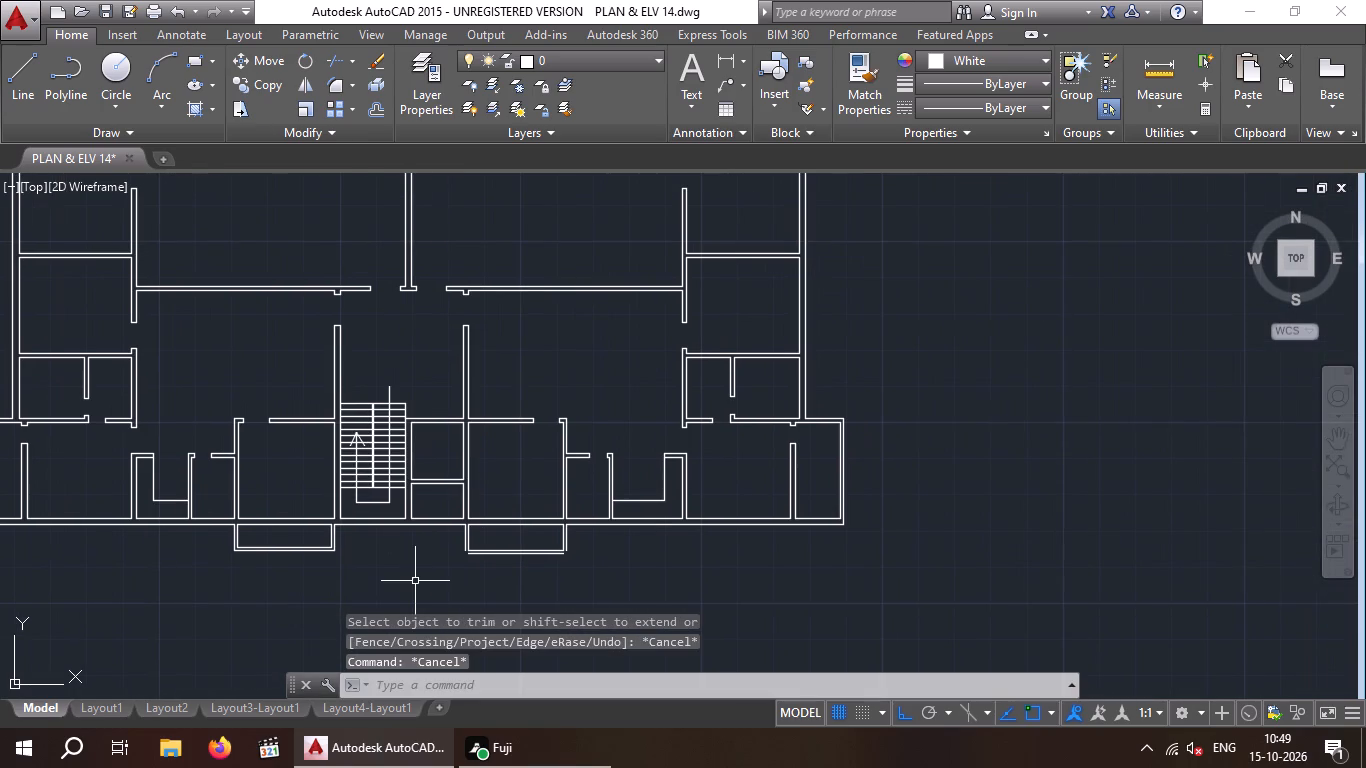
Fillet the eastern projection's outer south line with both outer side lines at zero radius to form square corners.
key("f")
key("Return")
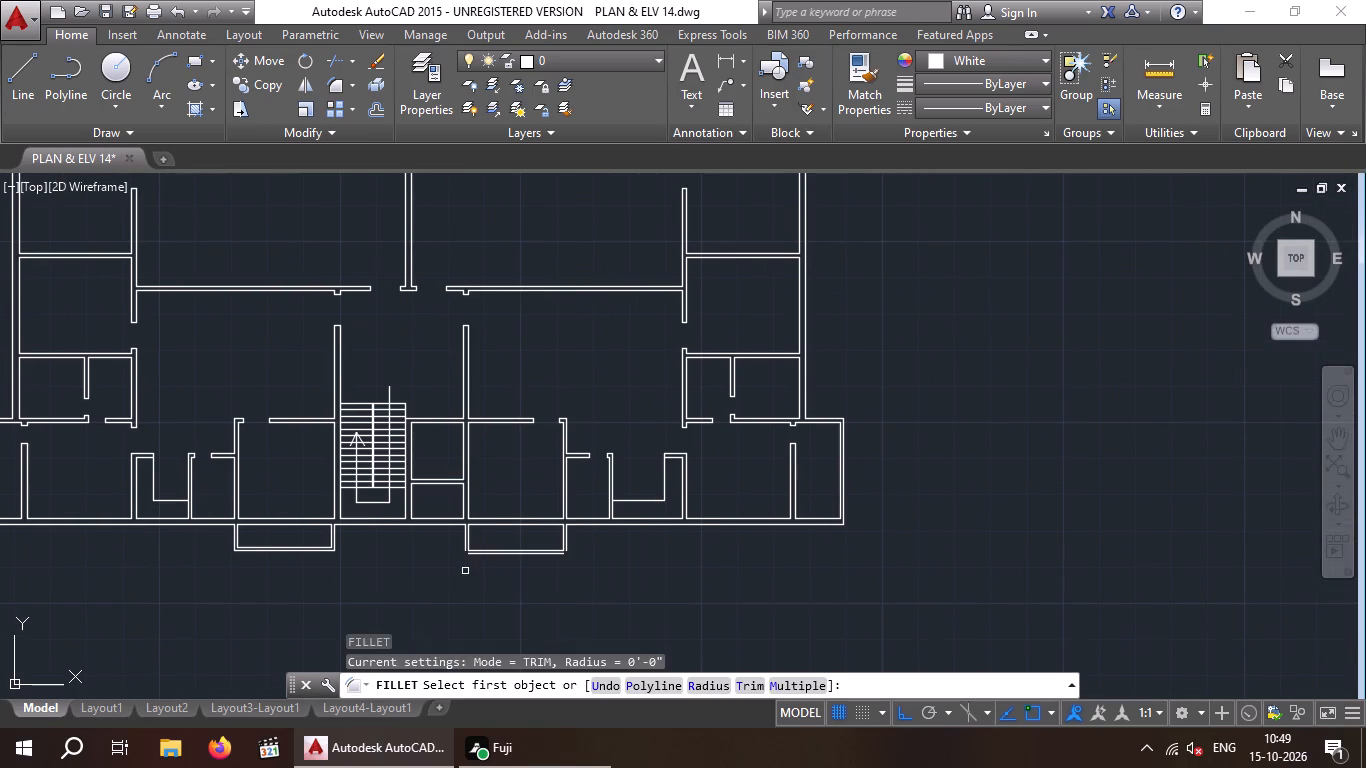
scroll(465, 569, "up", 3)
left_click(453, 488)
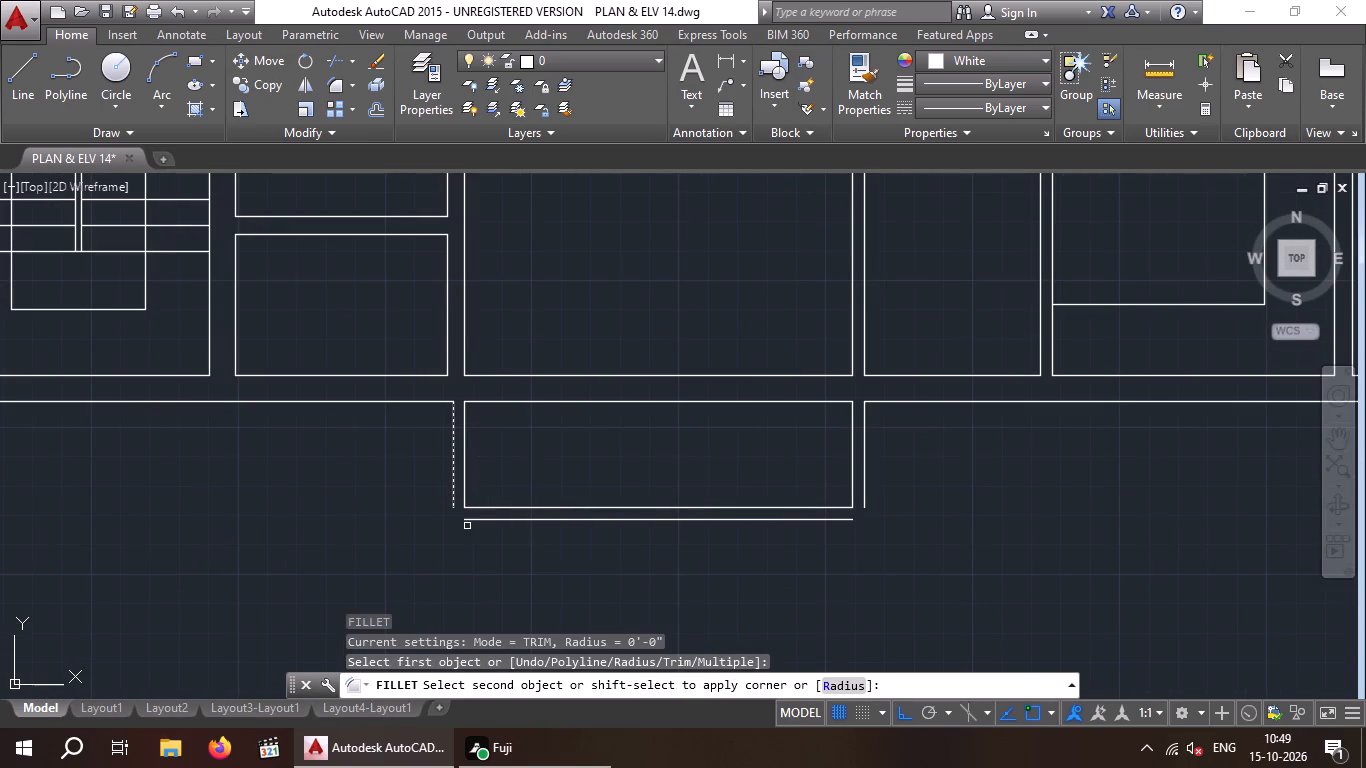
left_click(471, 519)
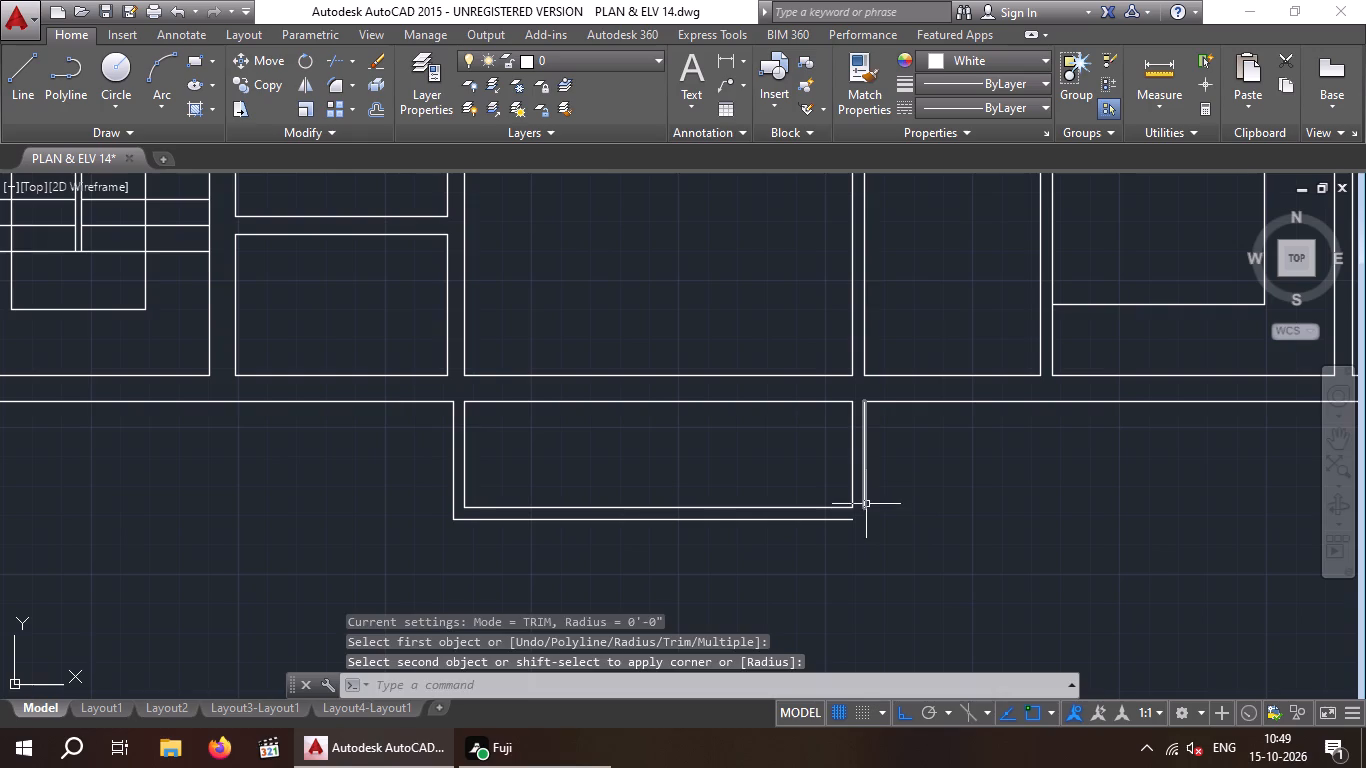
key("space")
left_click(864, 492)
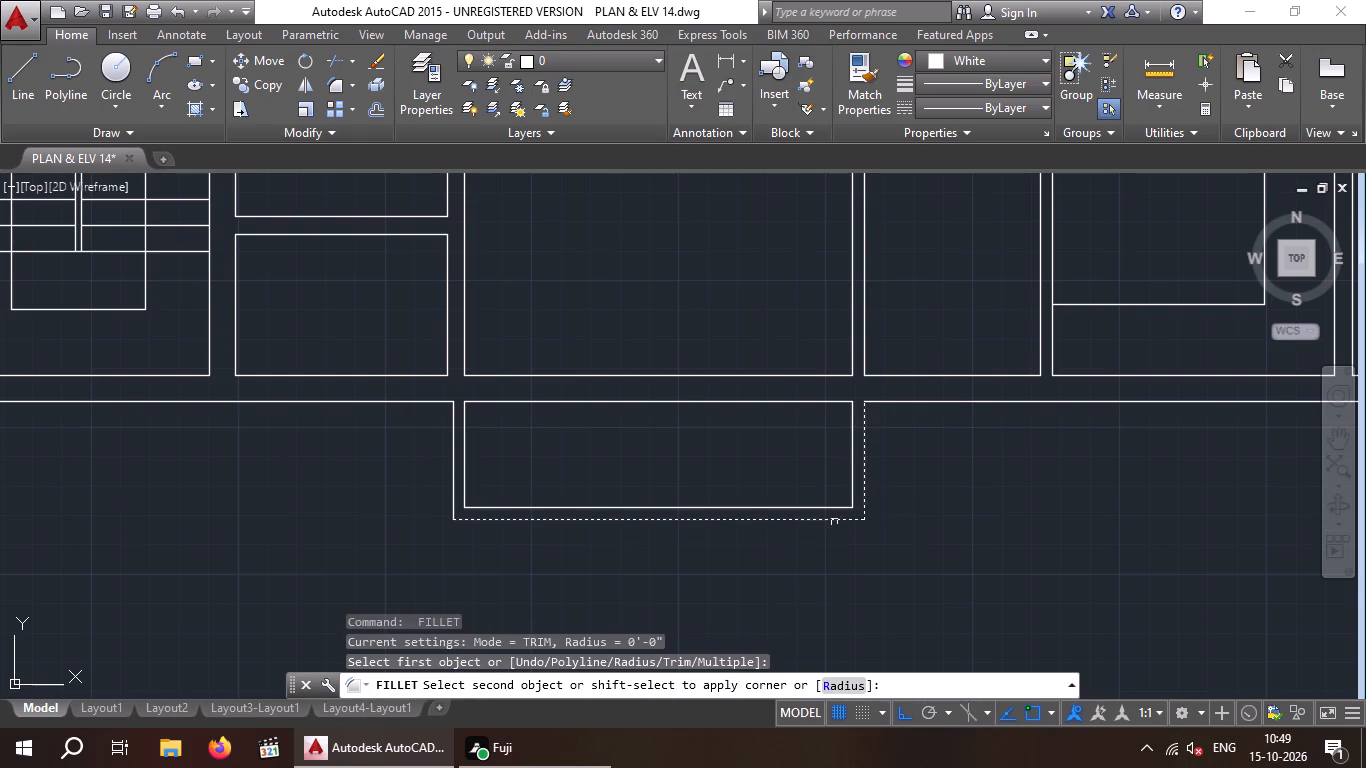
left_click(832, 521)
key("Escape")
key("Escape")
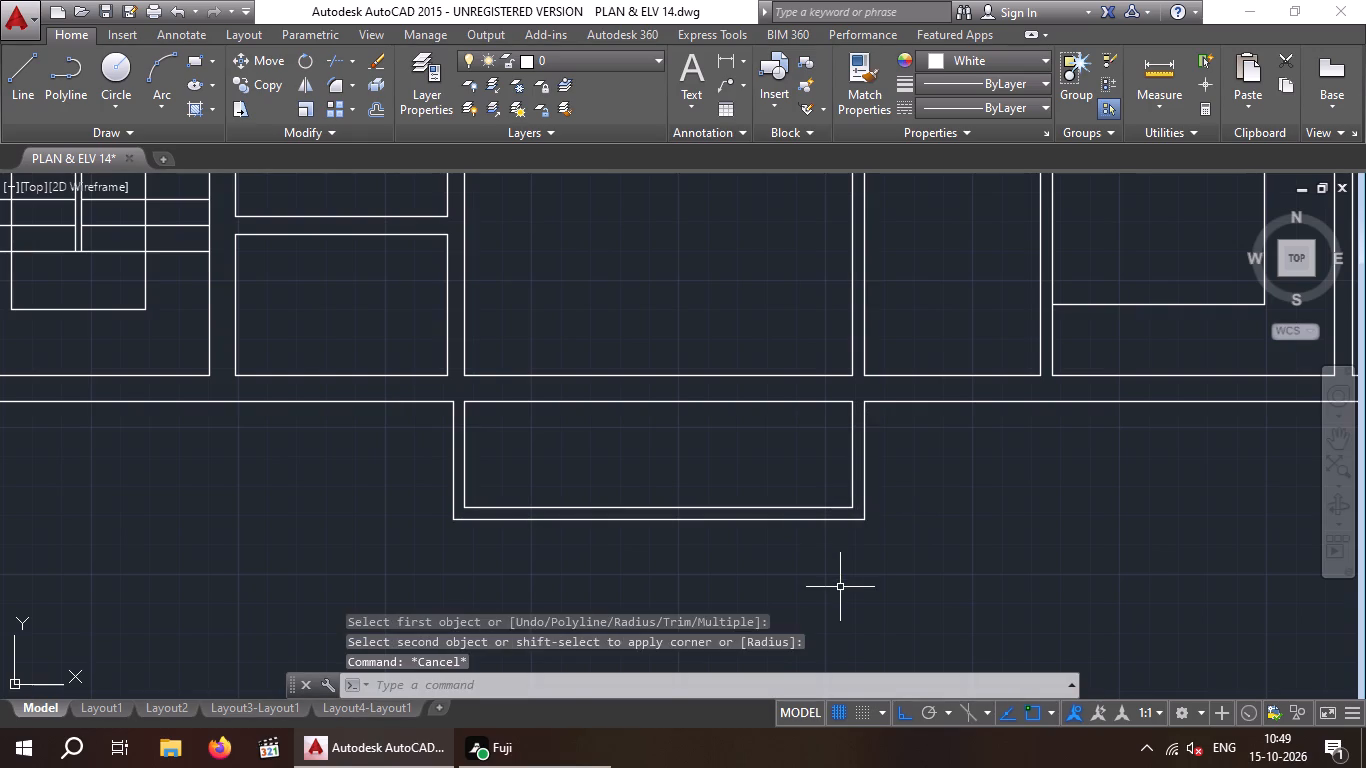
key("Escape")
Offset the eastern projection's inner south wall line 4" north, toward the inside of the projection.
scroll(894, 563, "down", 3)
middle_click_drag(897, 560, 825, 556)
scroll(846, 565, "down", 1)
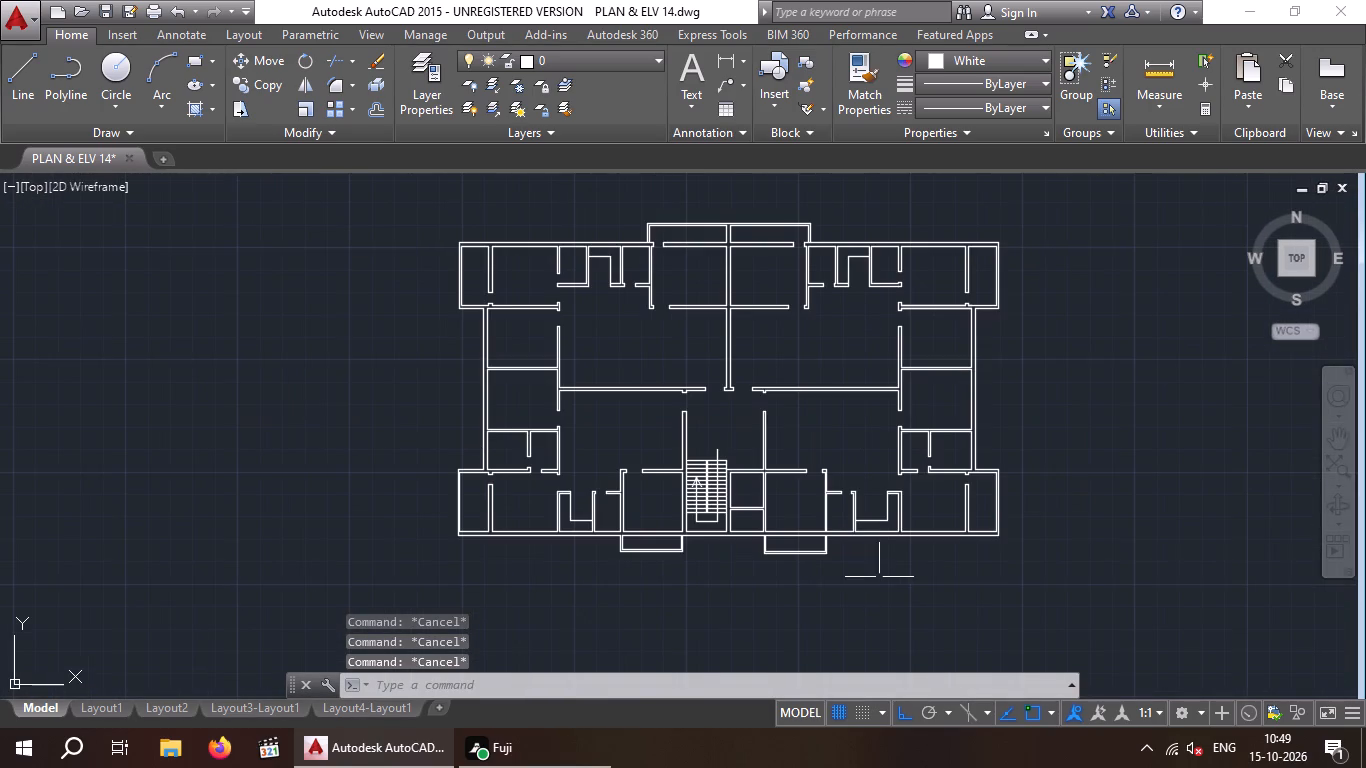
middle_click_drag(881, 578, 805, 609)
middle_click_drag(820, 602, 815, 510)
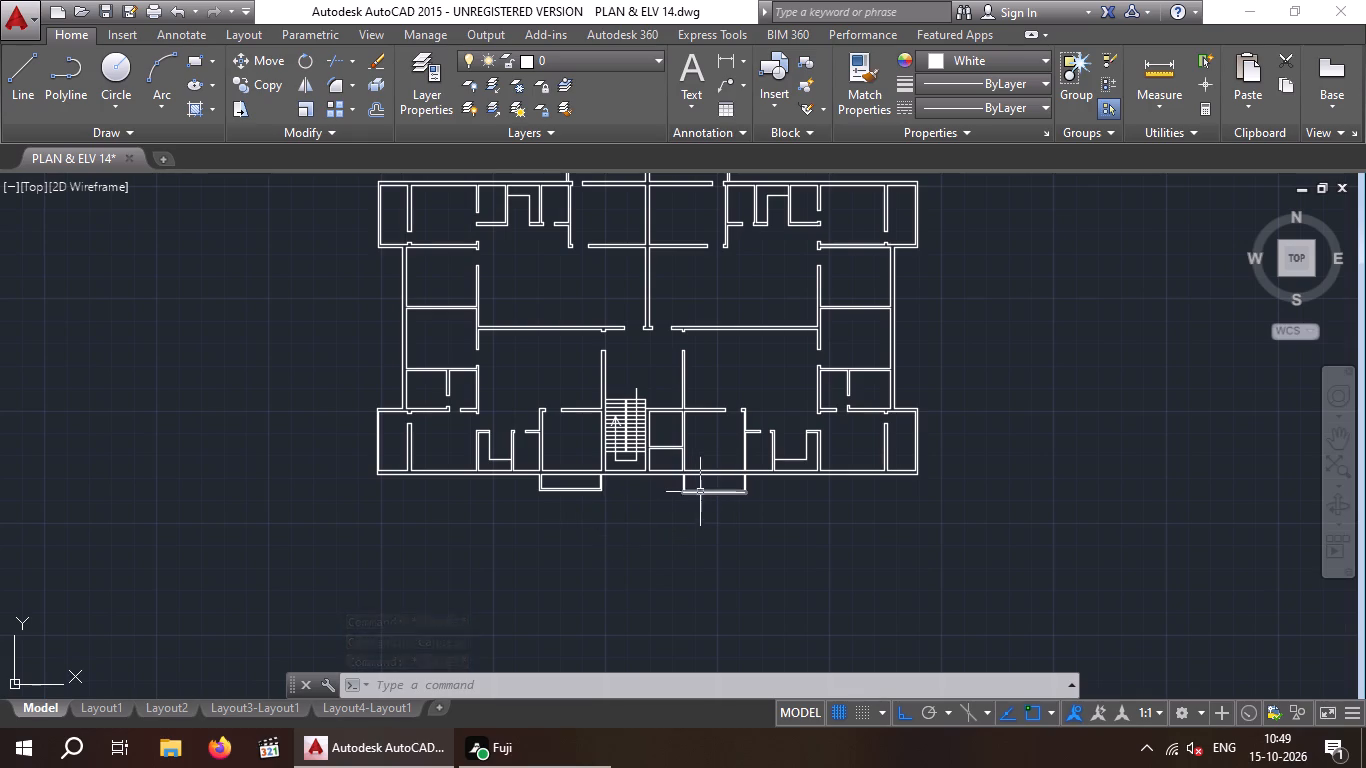
scroll(700, 490, "up", 4)
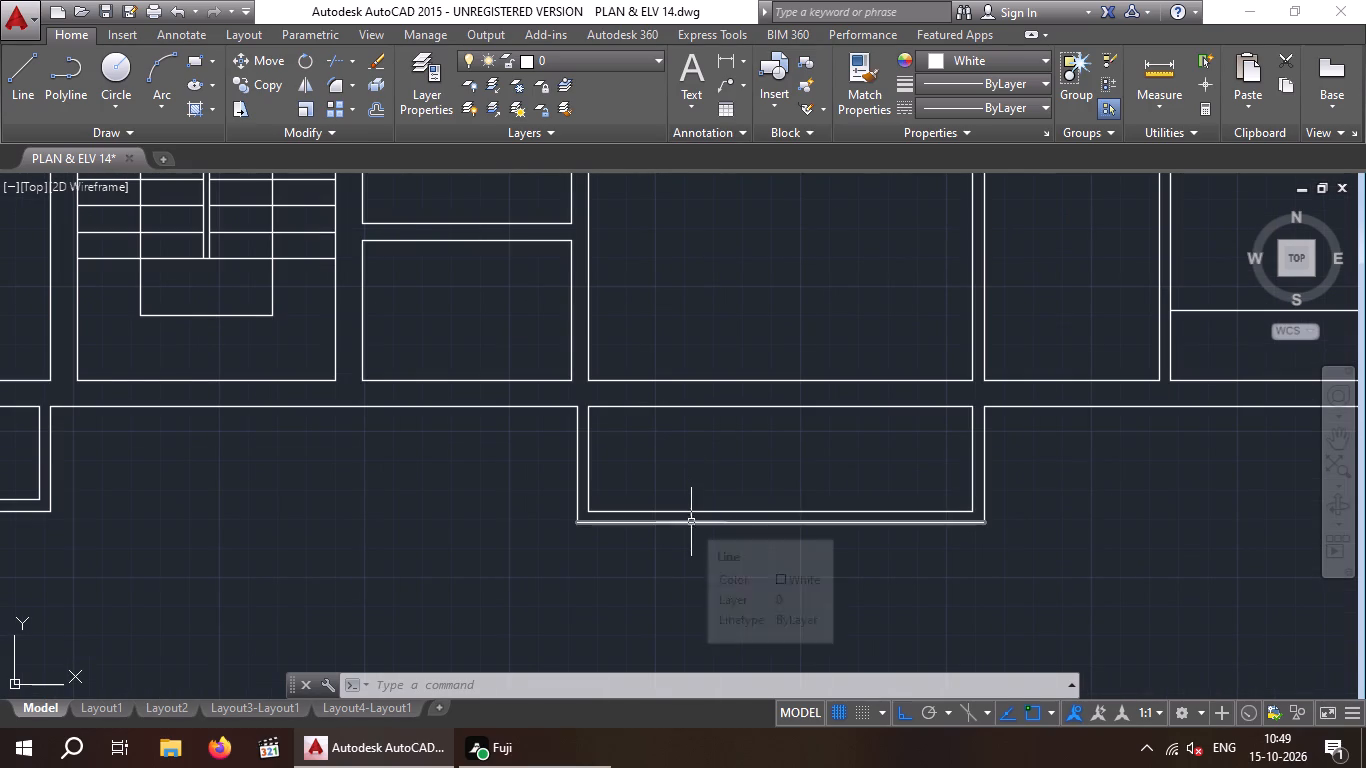
key("Escape")
key("o")
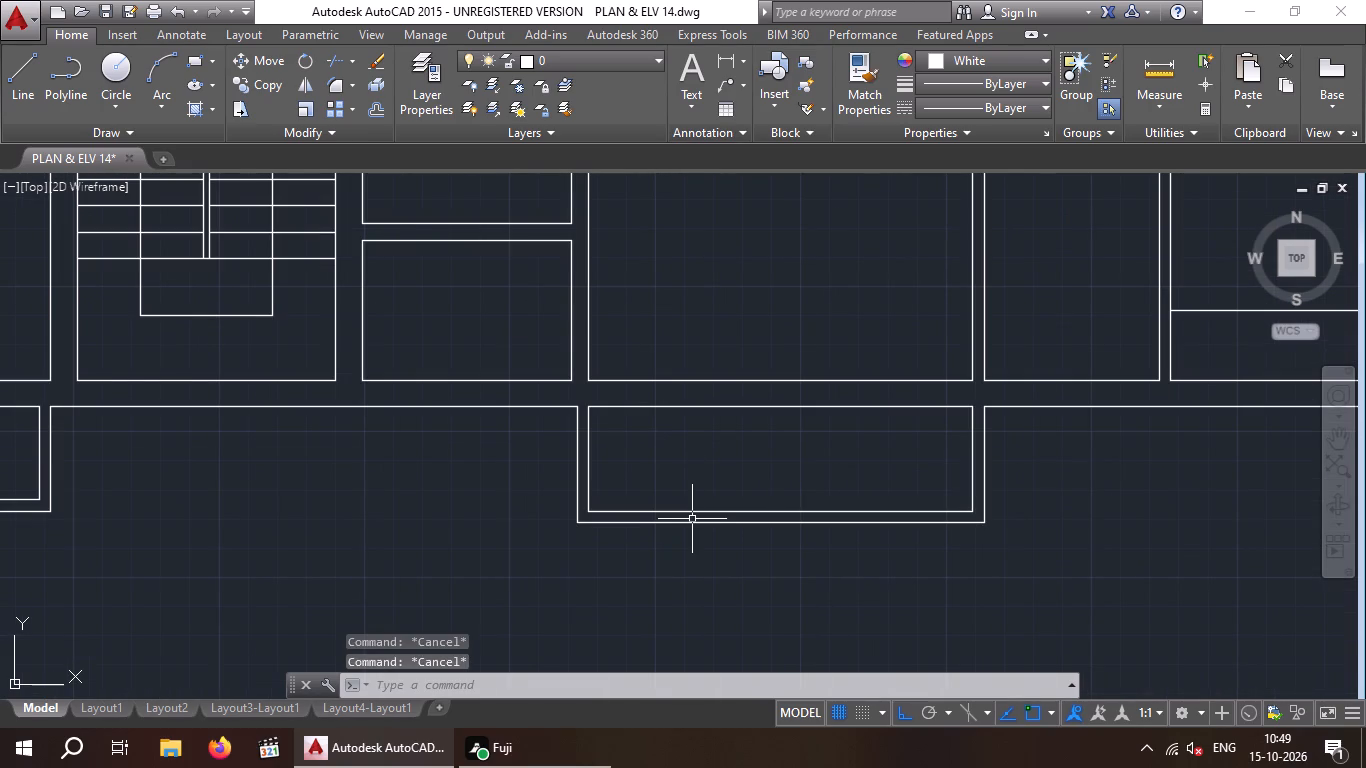
key("Return")
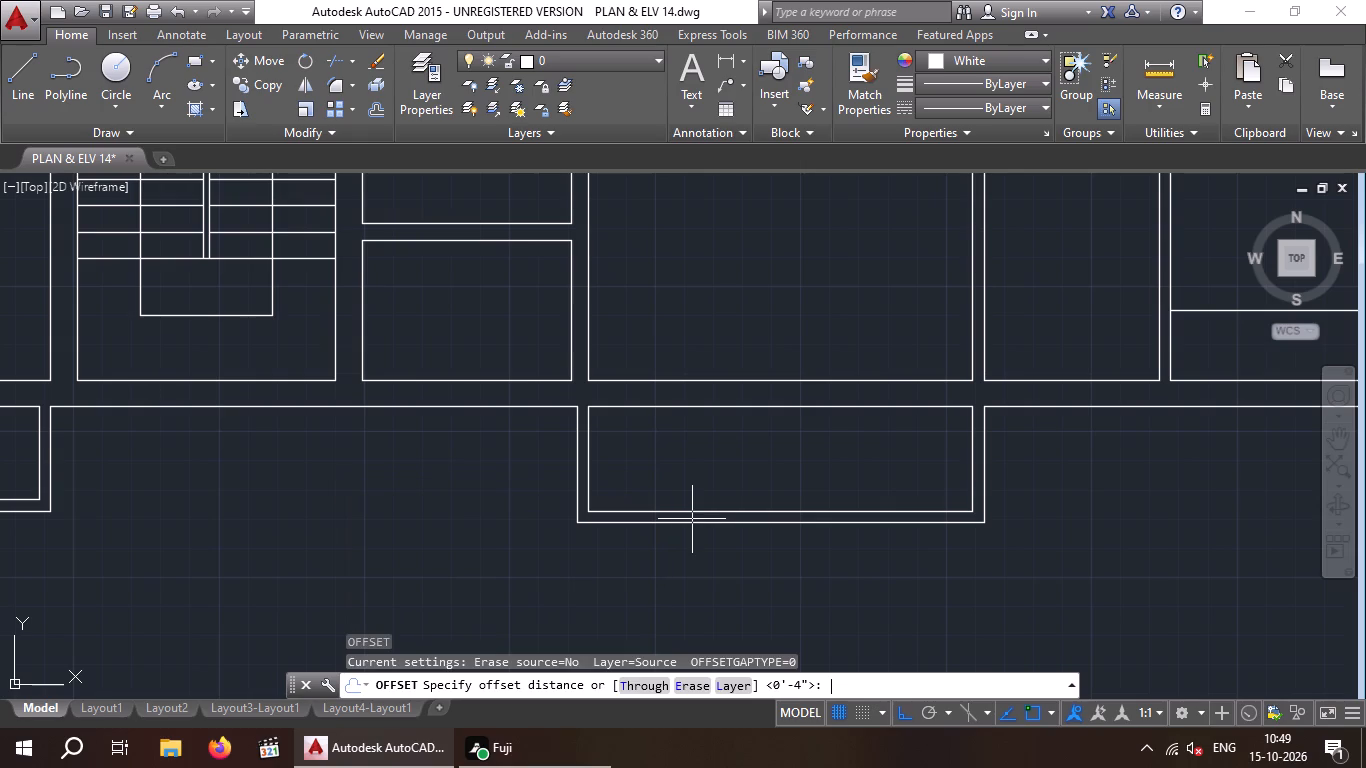
key("4")
key("4")
key("4")
key("4")
key("4")
key("4")
key("4")
key("4")
key("4")
key("4")
key("4")
key("4")
key("4")
key("4")
key("4")
key("4")
key("4")
key("4")
key("4")
key("4")
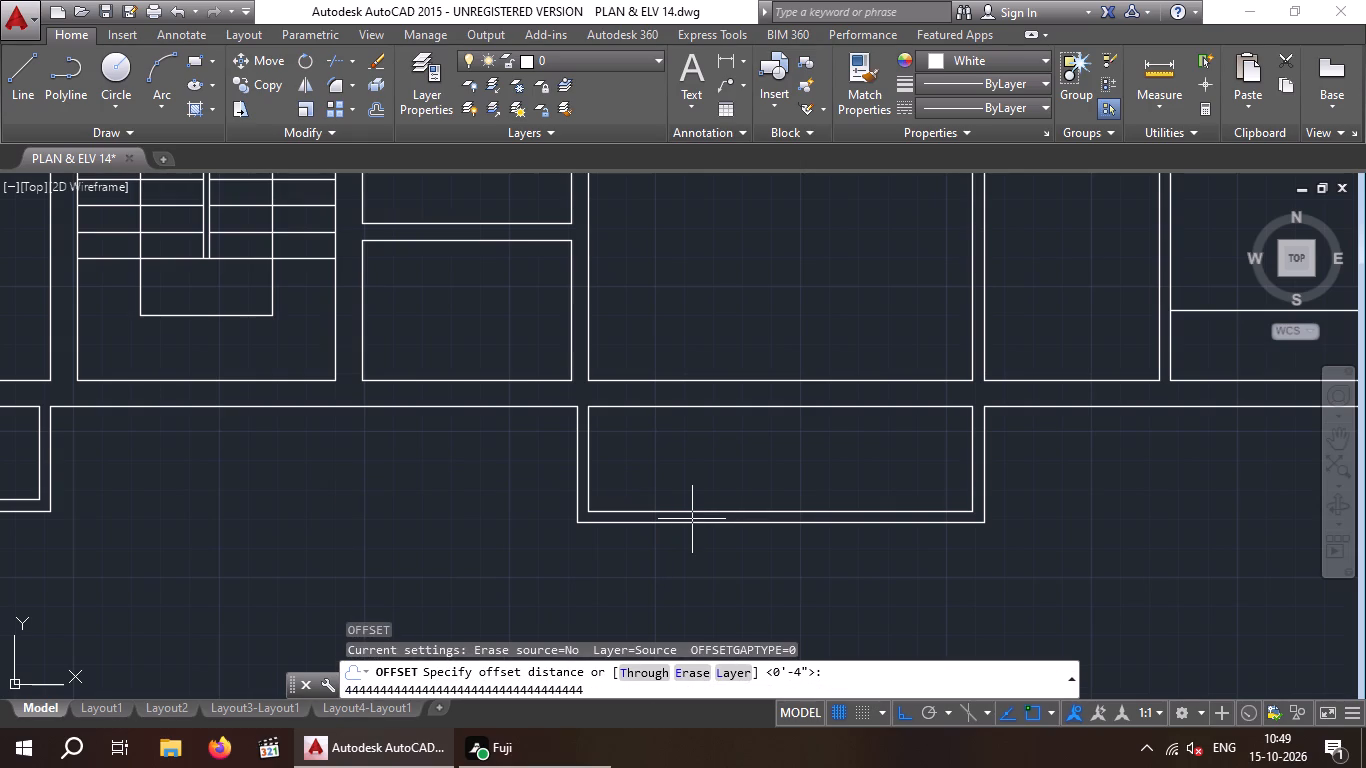
key("BackSpace")
key("BackSpace")
key("BackSpace")
key("BackSpace")
key("BackSpace")
key("BackSpace")
key("BackSpace")
key("BackSpace")
key("BackSpace")
key("BackSpace")
key("BackSpace")
key("BackSpace")
key("BackSpace")
key("BackSpace")
key("BackSpace")
key("BackSpace")
key("BackSpace")
key("BackSpace")
key("BackSpace")
key("BackSpace")
key("BackSpace")
key("BackSpace")
key("BackSpace")
key("BackSpace")
key("BackSpace")
key("BackSpace")
key("BackSpace")
key("BackSpace")
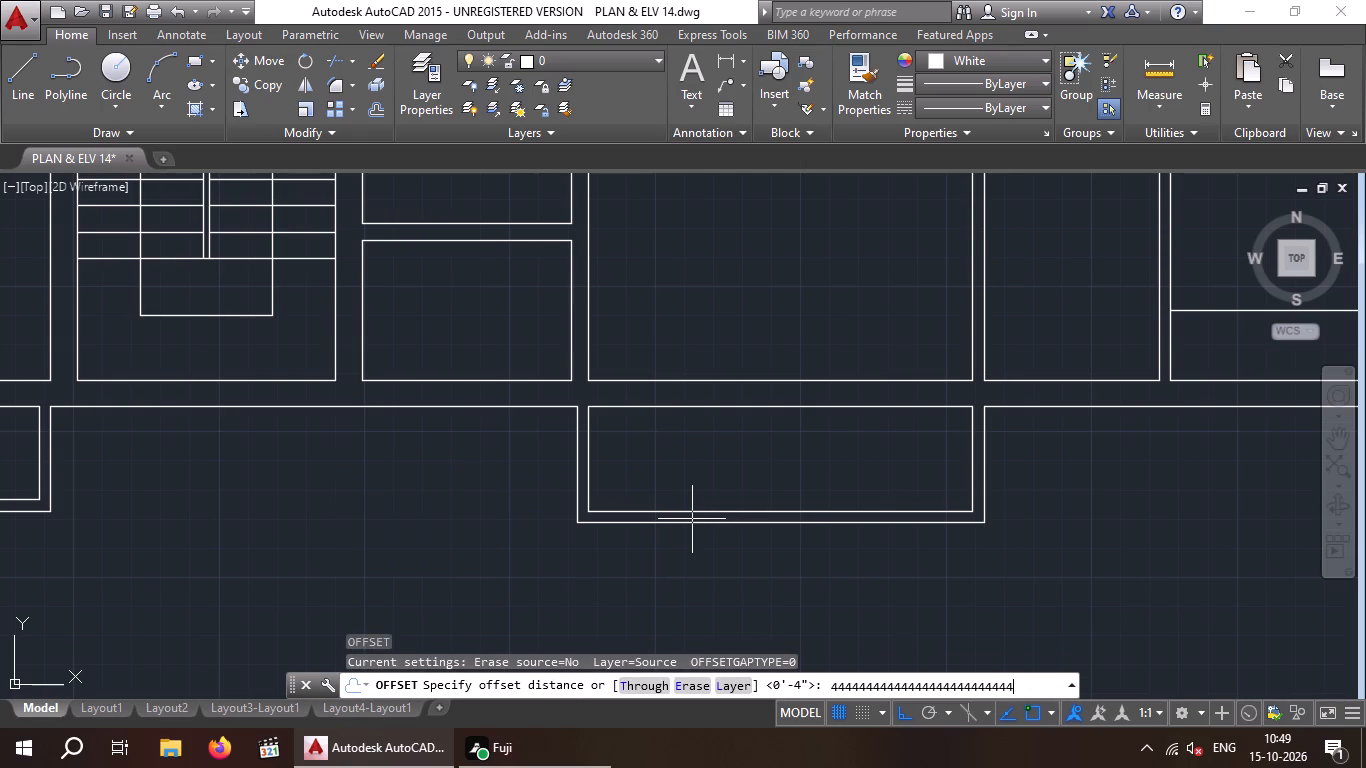
key("4")
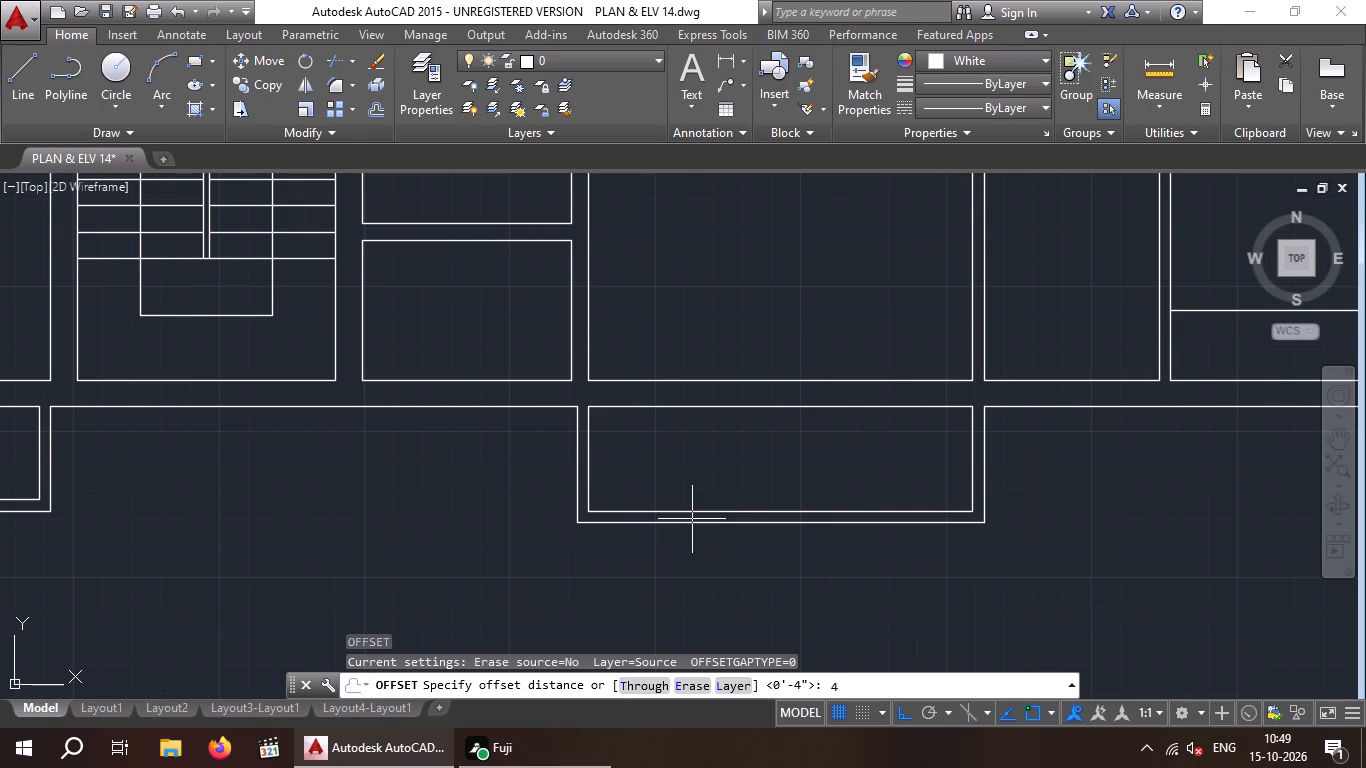
key("shift+quotedbl")
key("Return")
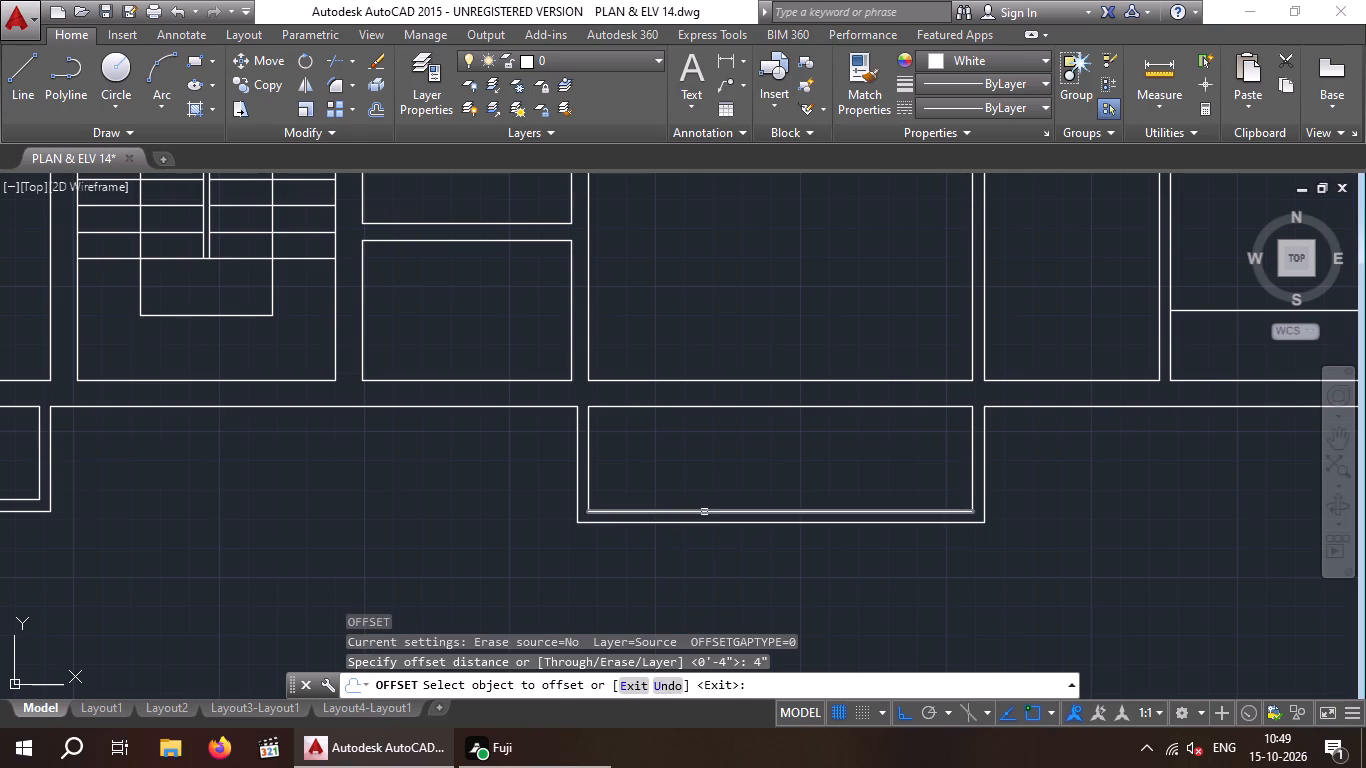
left_click(705, 514)
left_click(710, 491)
key("Escape")
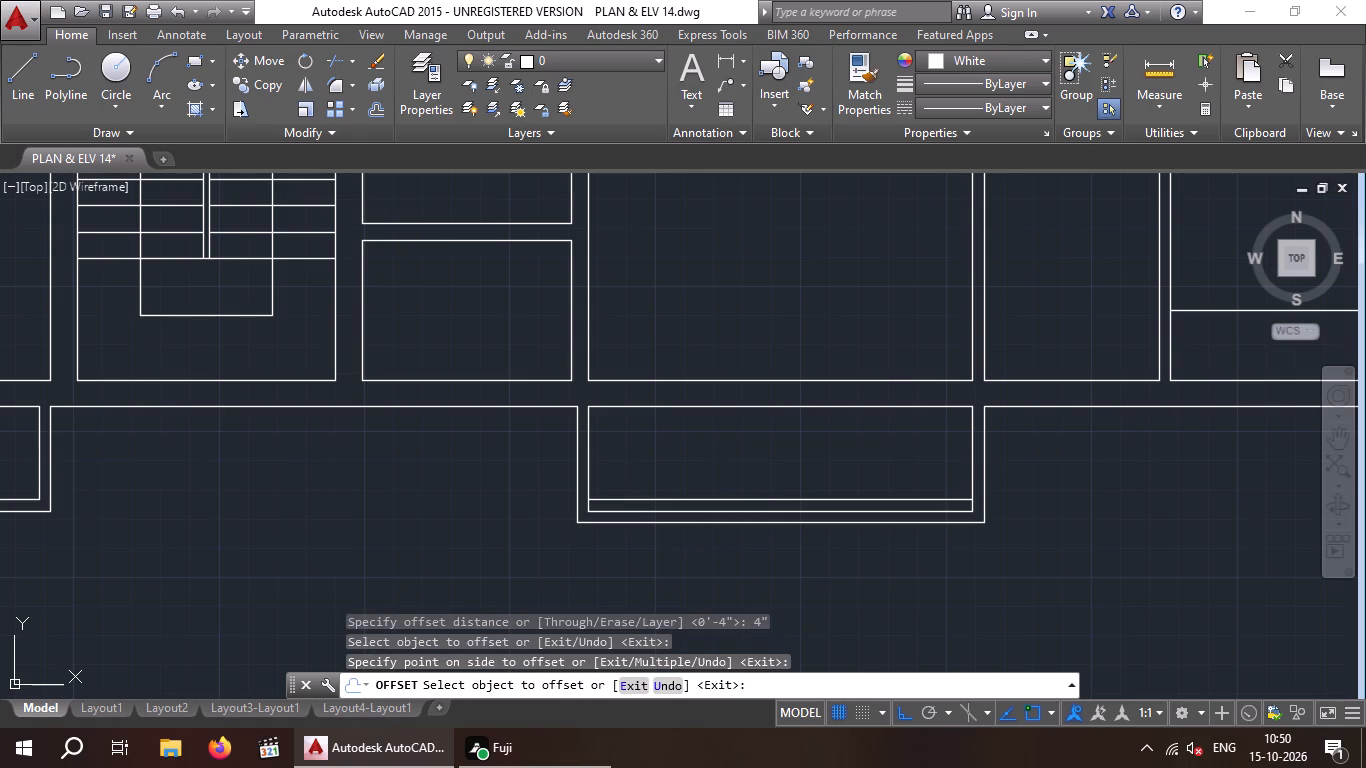
Erase the outermost south line of the eastern projection.
left_click(694, 524)
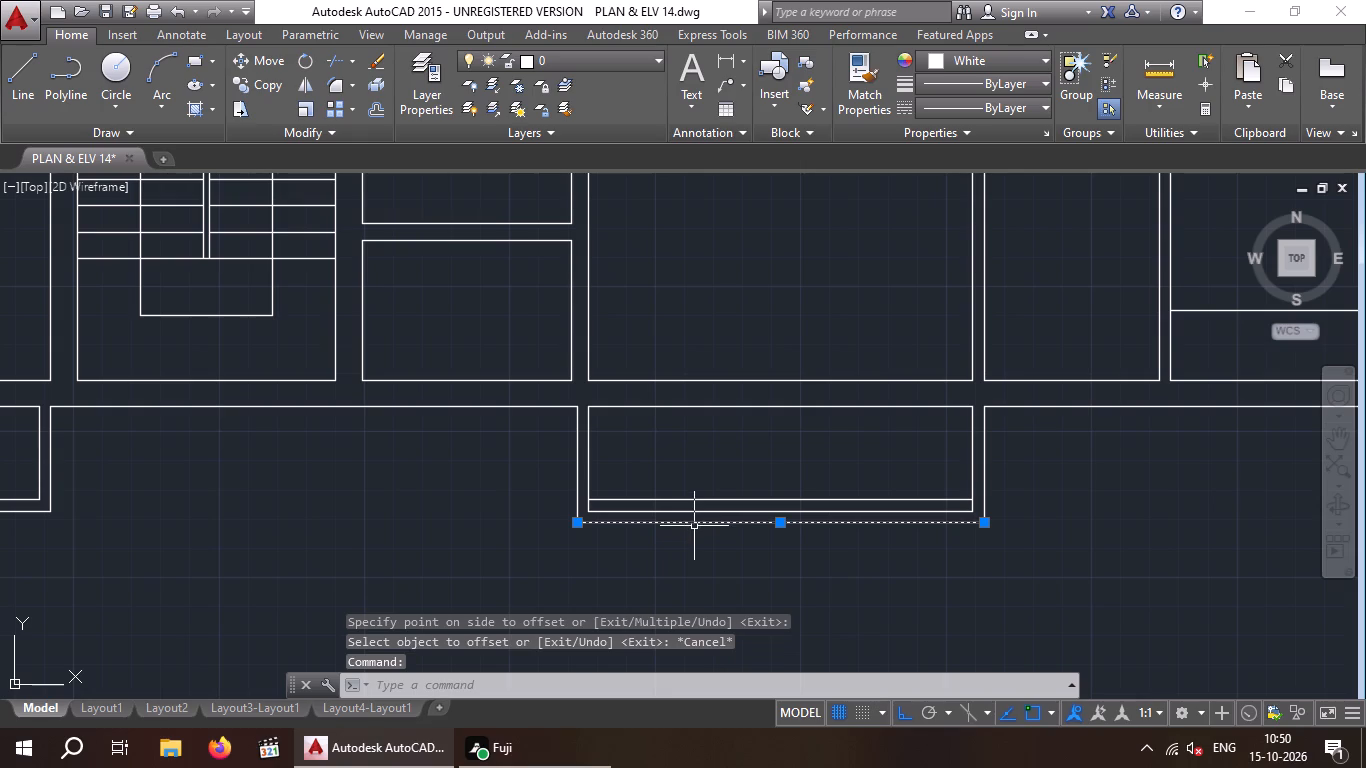
key("Delete")
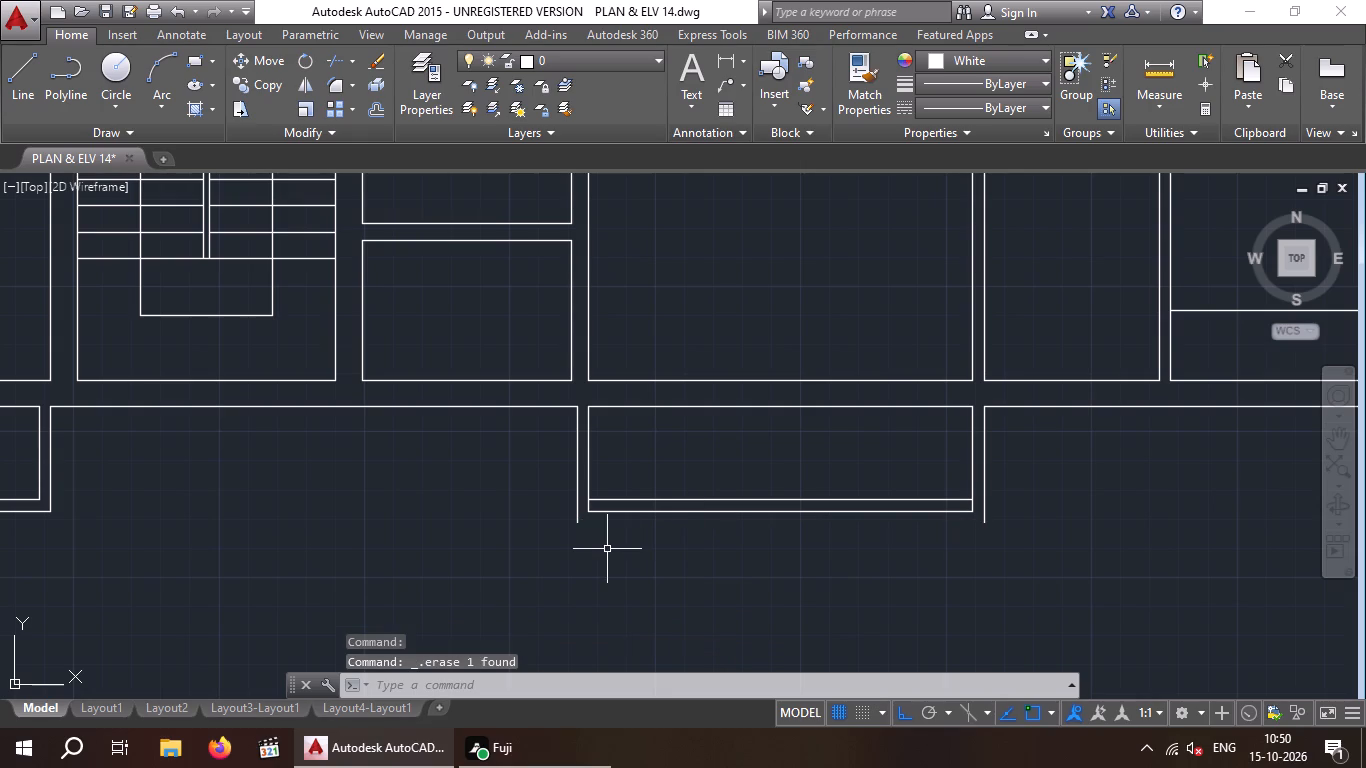
key("Escape")
key("Escape")
Extend the eastern projection's remaining outer south line to the outer side wall lines at both ends.
type("EX")
key("space")
key("space")
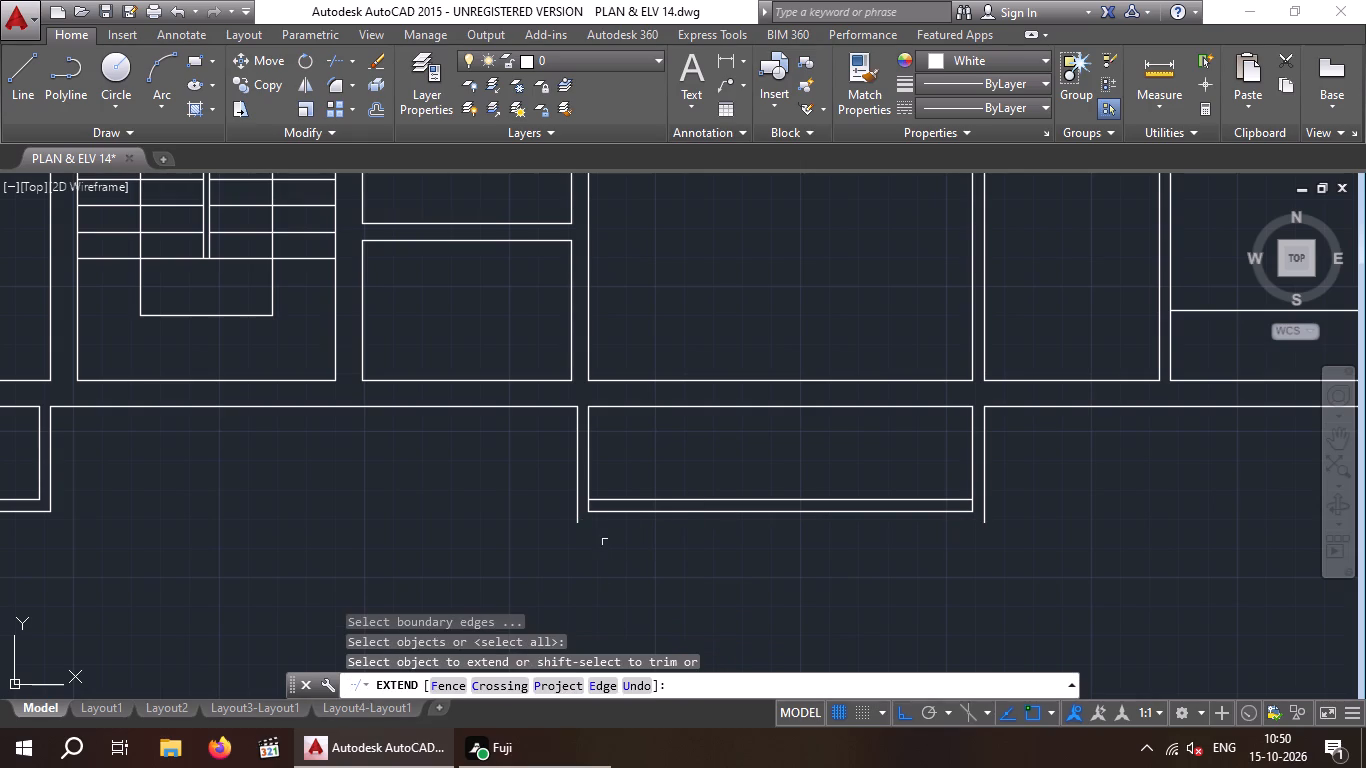
left_click(614, 513)
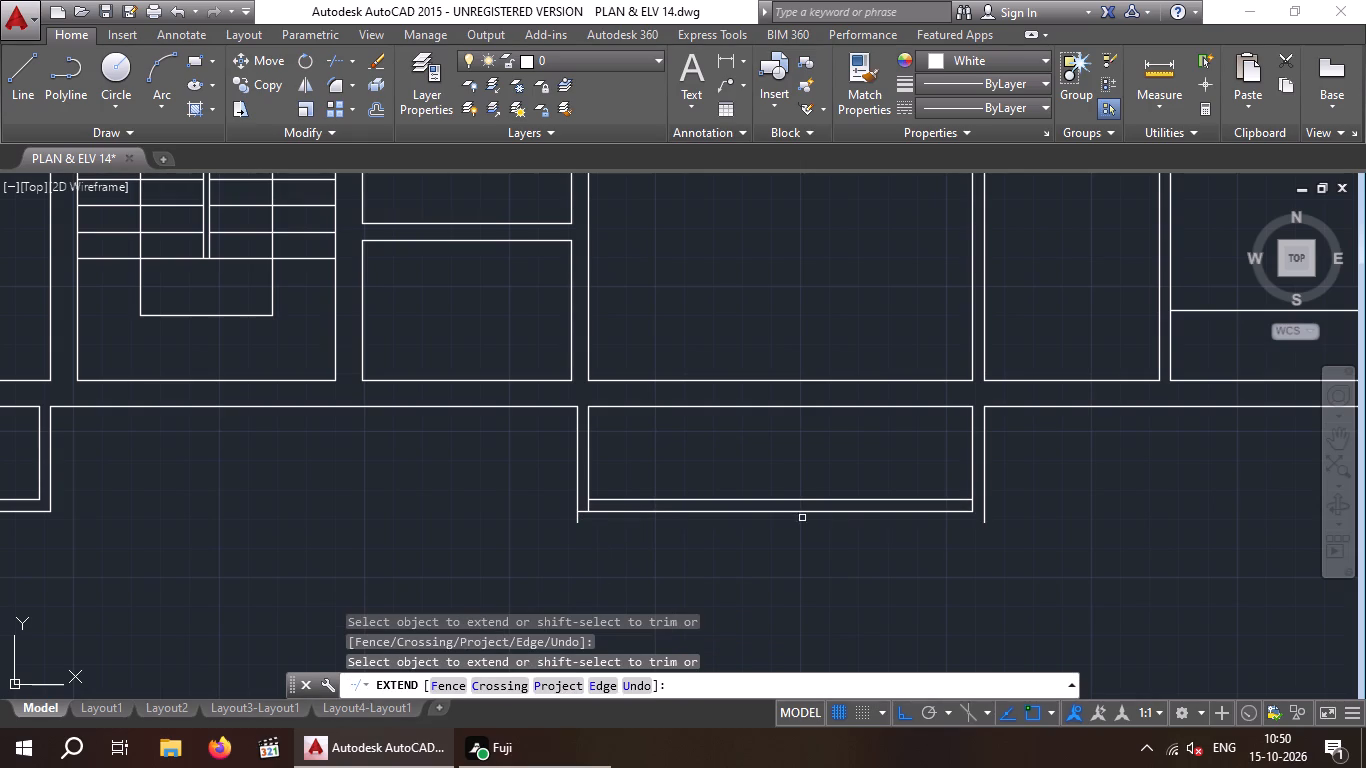
left_click(953, 513)
key("Escape")
key("Escape")
Trim the overshooting side wall ends at both south corners of the eastern projection, including the inner side lines between the paired south lines.
type("TR")
key("space")
key("space")
scroll(570, 535, "up", 3)
left_click_drag(699, 500, 667, 500)
left_click(566, 475)
scroll(576, 494, "down", 4)
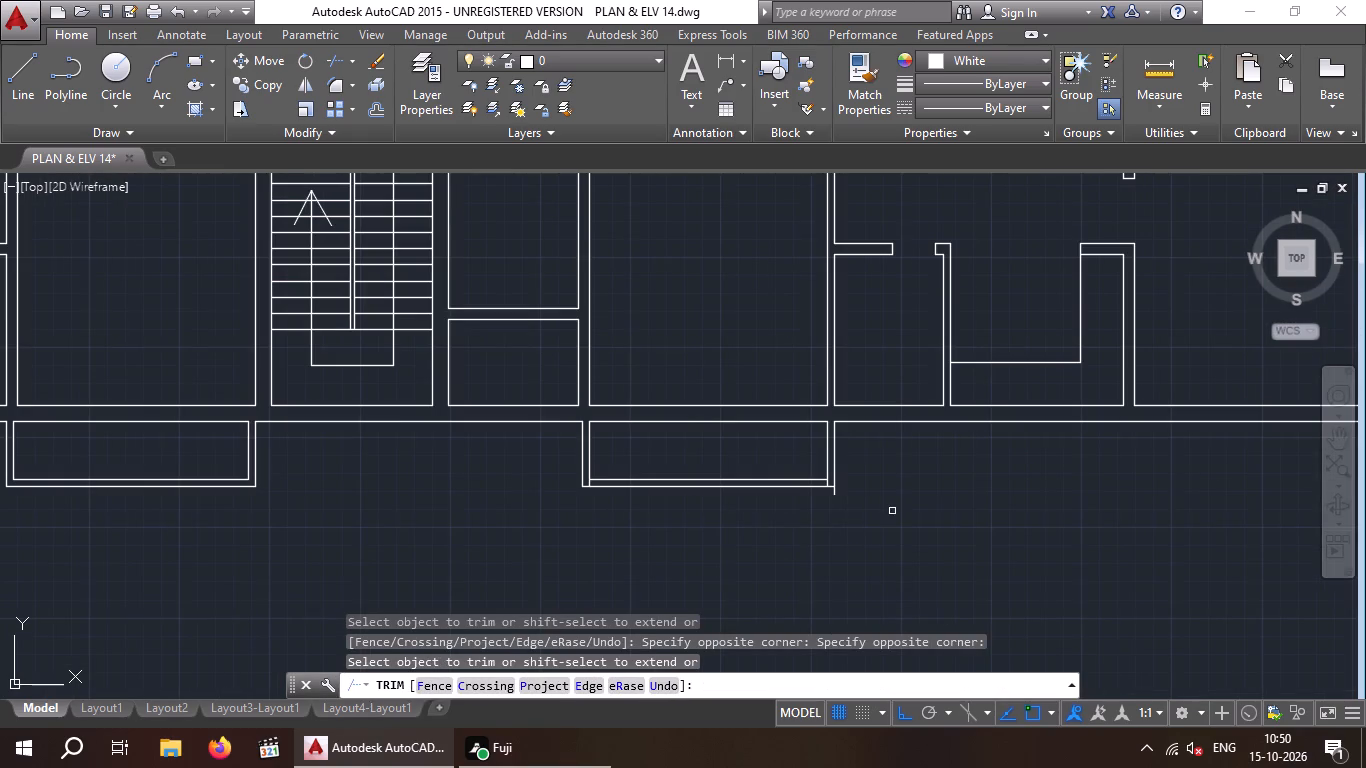
scroll(832, 510, "up", 3)
left_click_drag(912, 432, 837, 452)
left_click(809, 460)
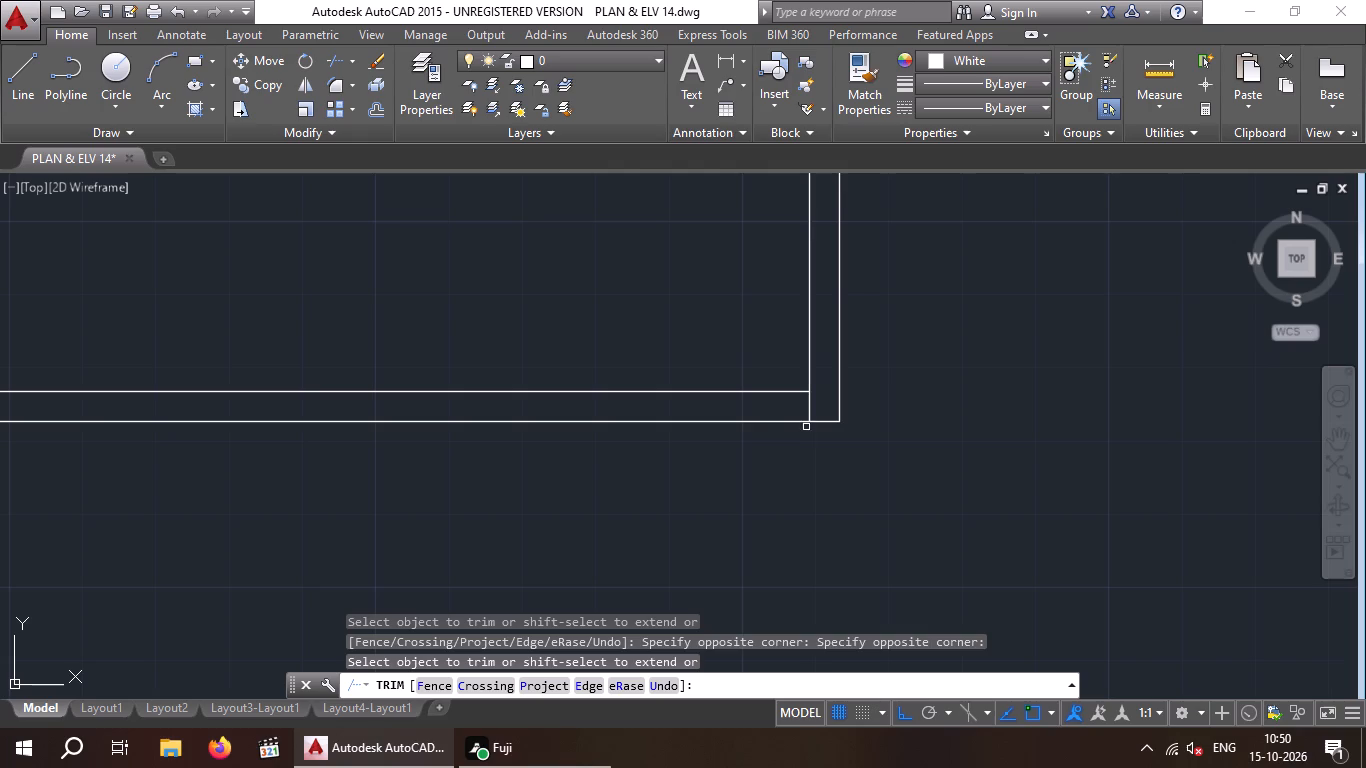
left_click(812, 407)
scroll(694, 523, "down", 3)
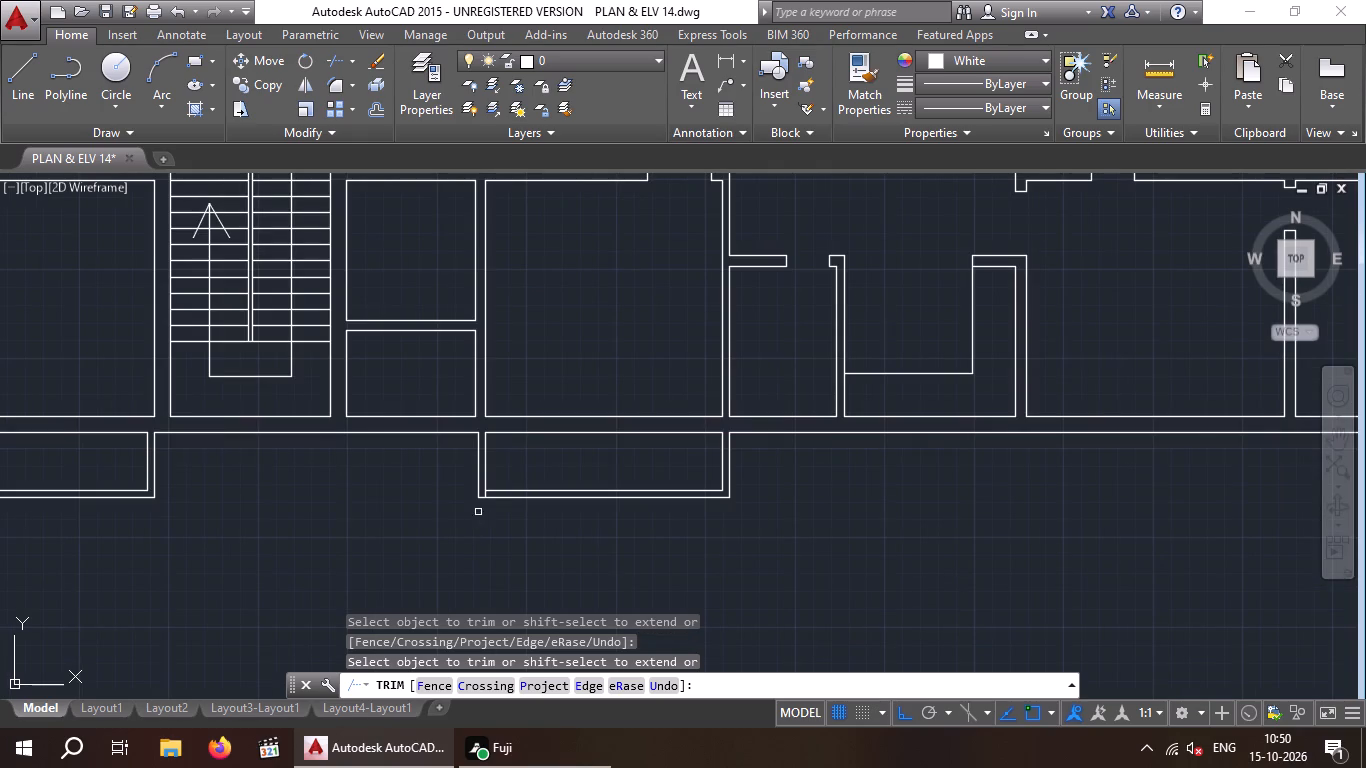
scroll(478, 500, "up", 3)
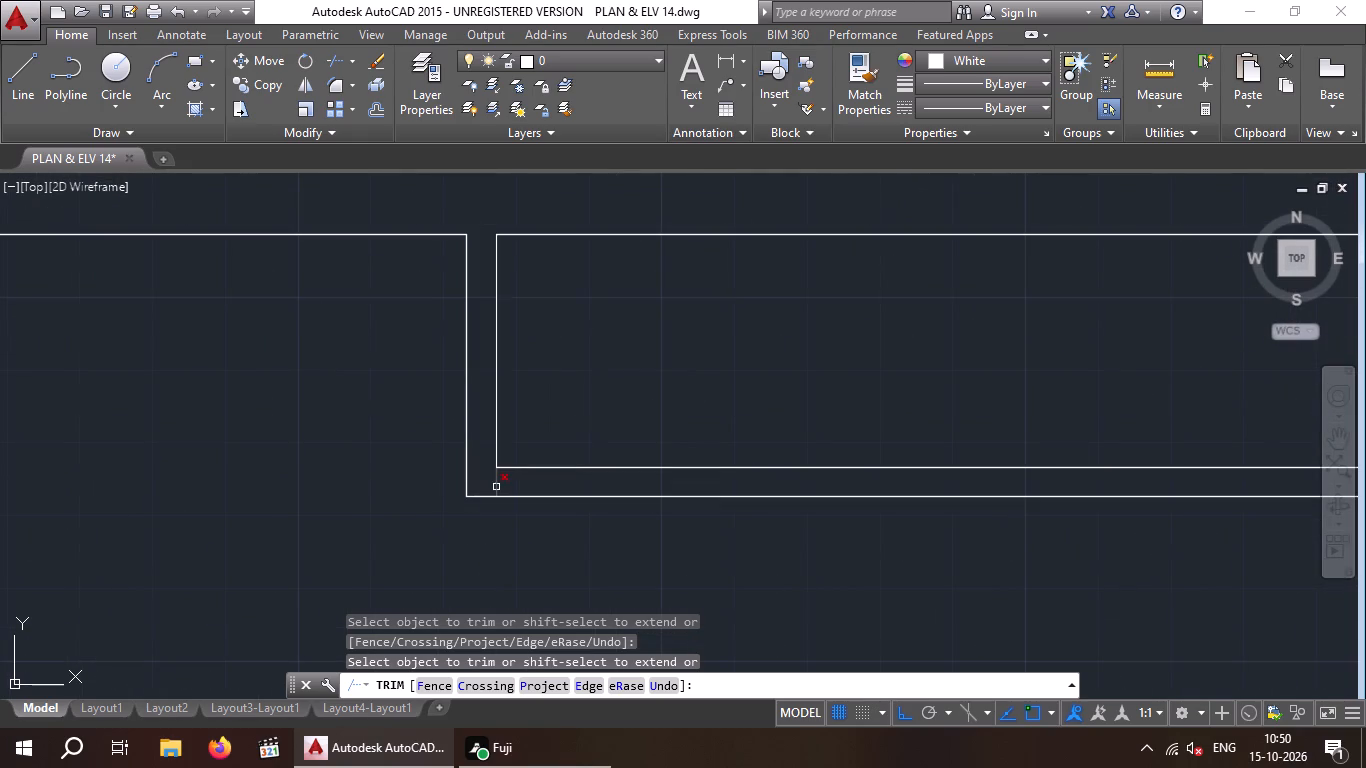
left_click(496, 486)
scroll(533, 547, "down", 2)
scroll(630, 545, "down", 2)
middle_click_drag(669, 565, 666, 549)
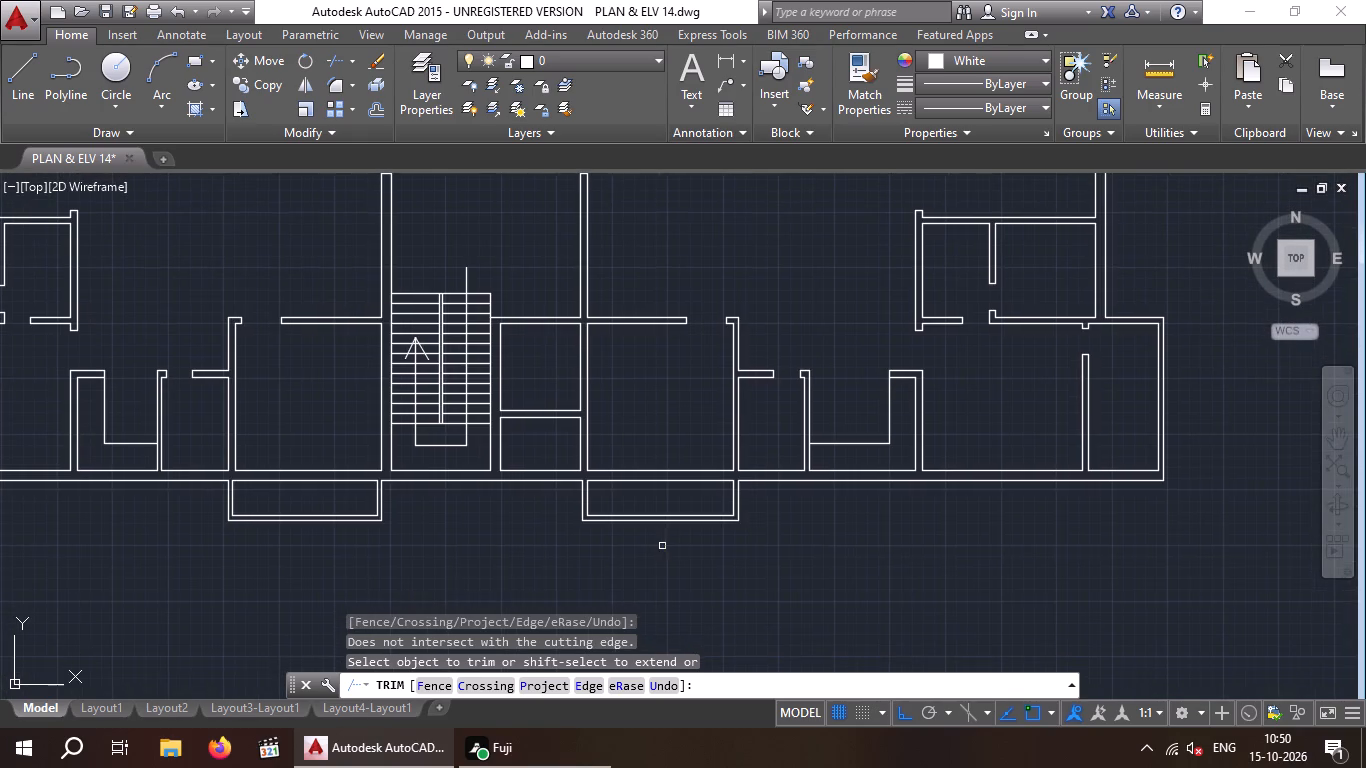
key("Escape")
key("Escape")
scroll(635, 598, "down", 2)
right_click(669, 567)
scroll(680, 572, "down", 1)
middle_click(688, 580)
key("Escape")
key("Escape")
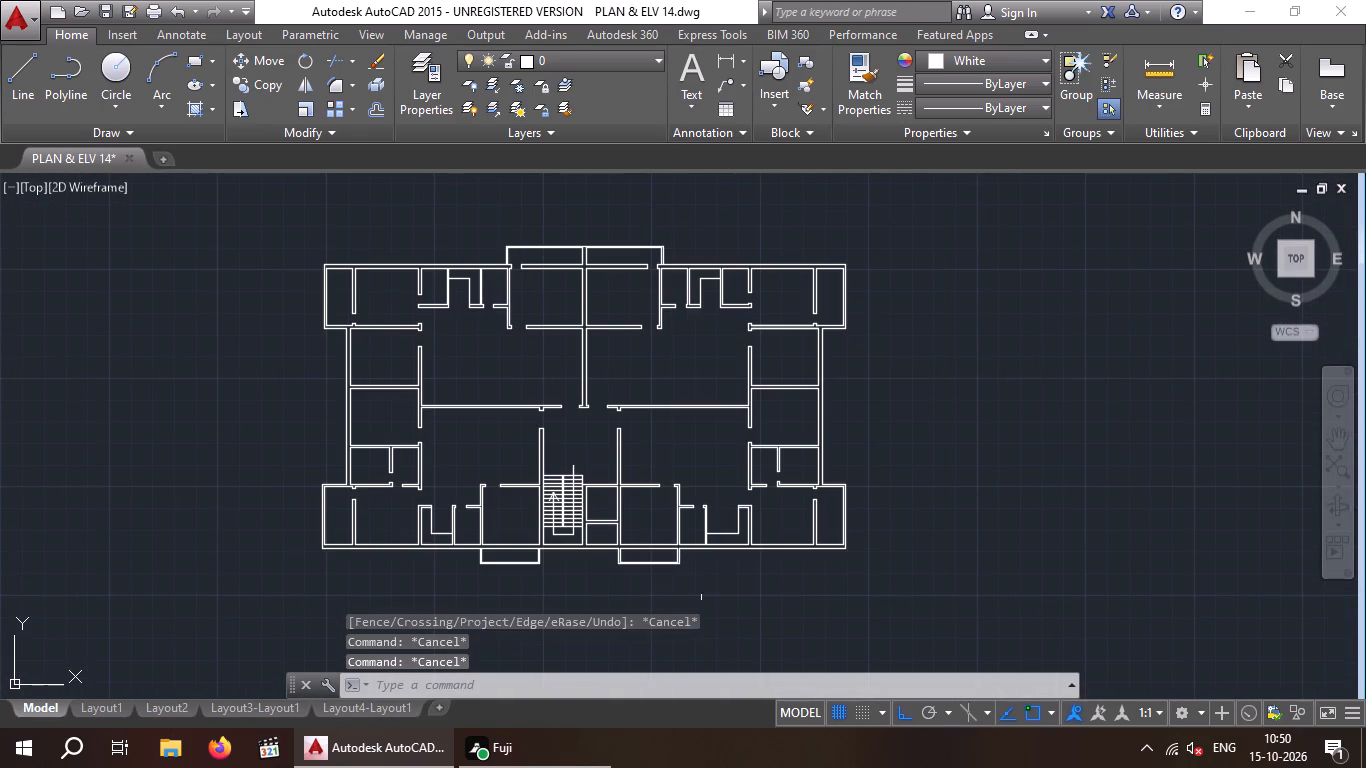
Erase both east side wall lines of the western projection.
middle_click_drag(733, 601, 727, 561)
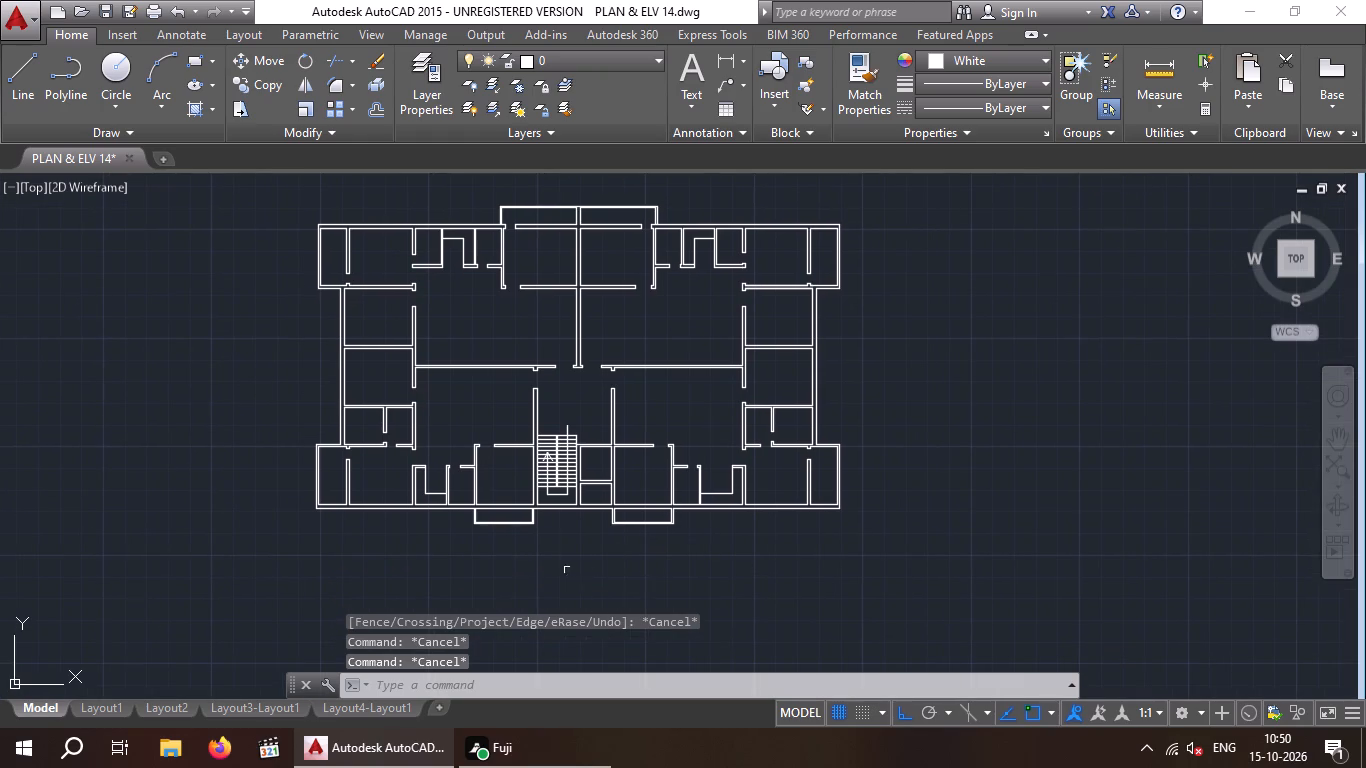
scroll(470, 518, "up", 3)
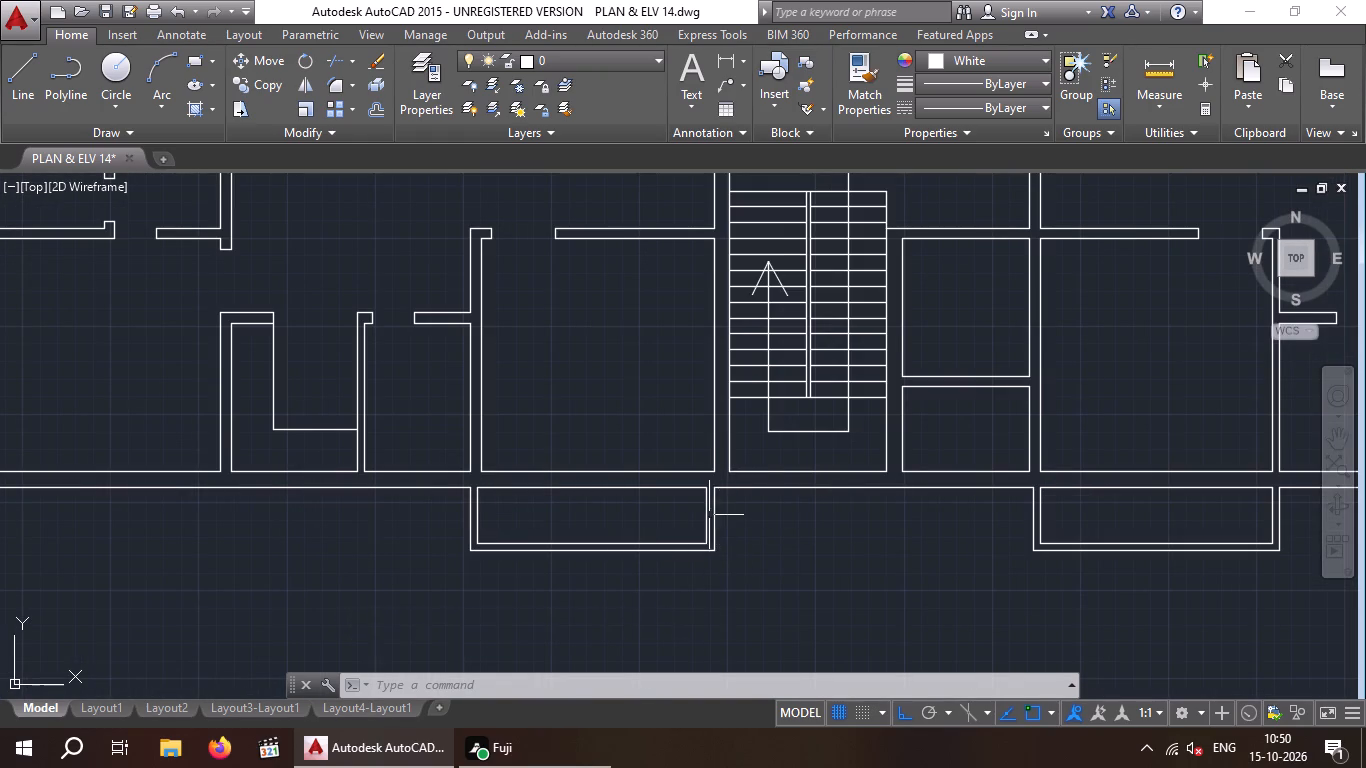
scroll(708, 515, "up", 3)
left_click_drag(774, 507, 685, 532)
left_click(649, 538)
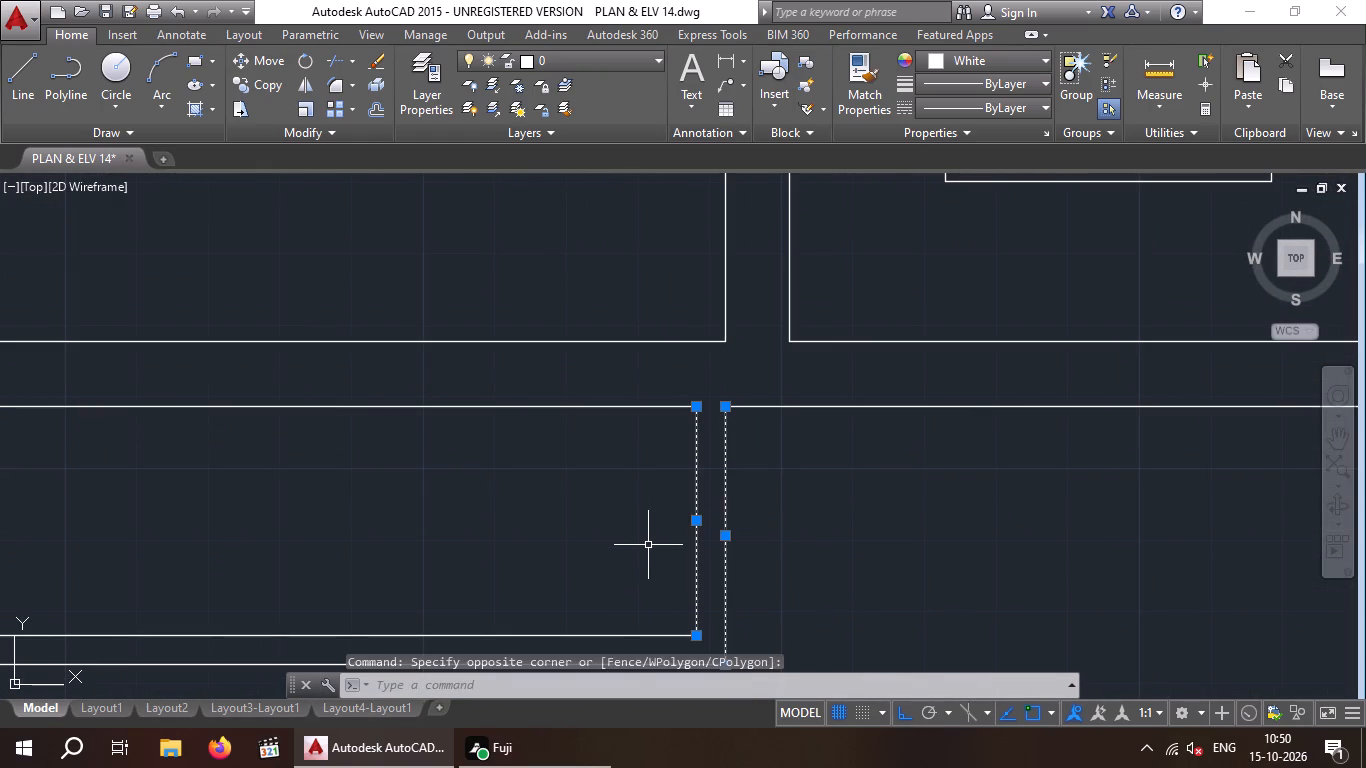
key("Delete")
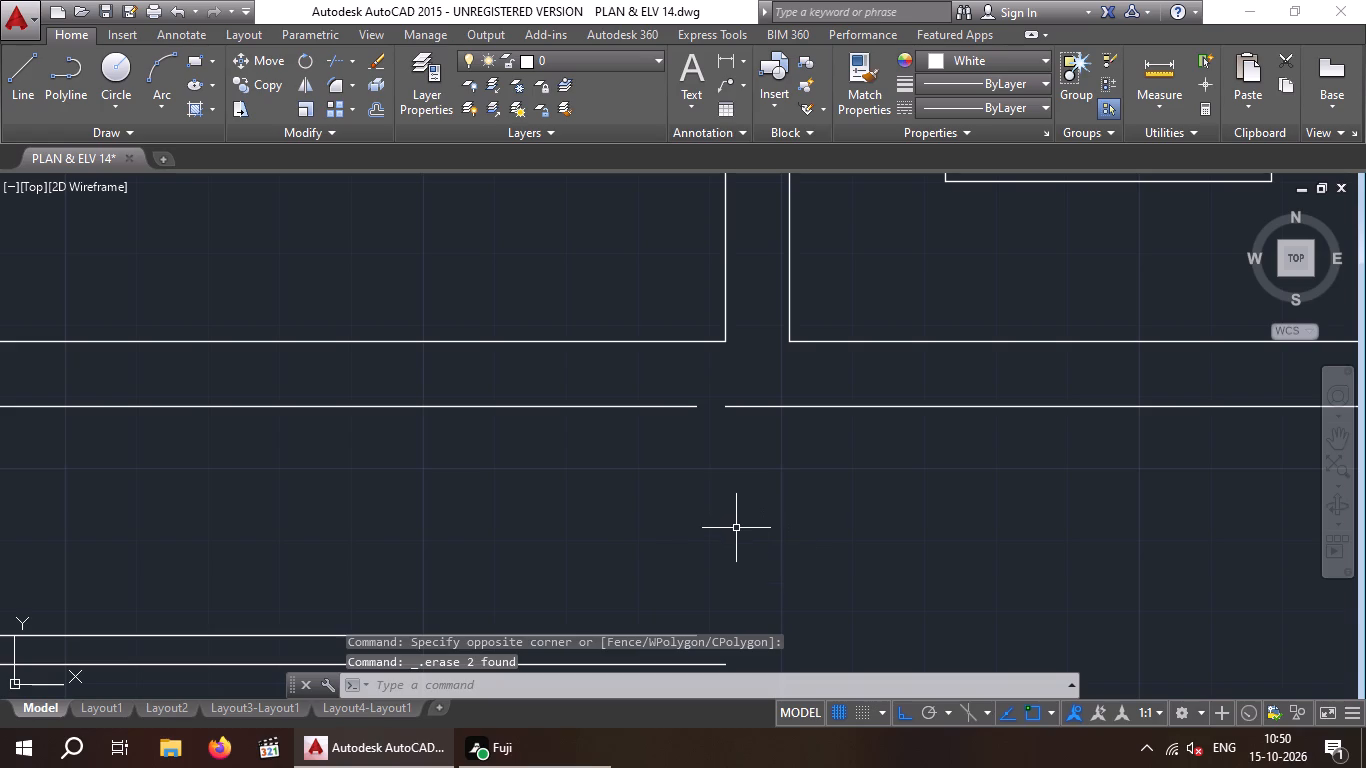
Extend the building's south outer wall line across the gap at the east end of the western projection.
key("e")
type("X")
key("space")
key("space")
left_click_drag(744, 494, 649, 492)
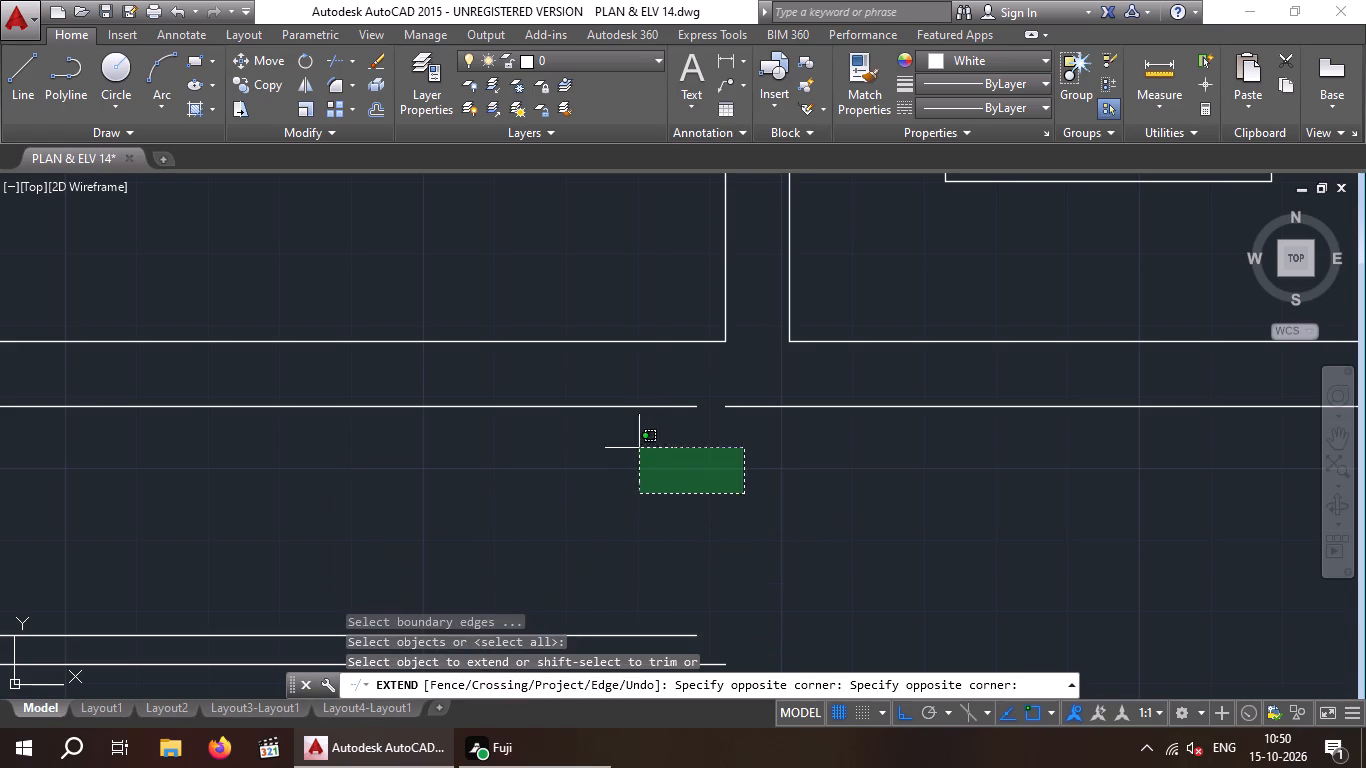
left_click(633, 390)
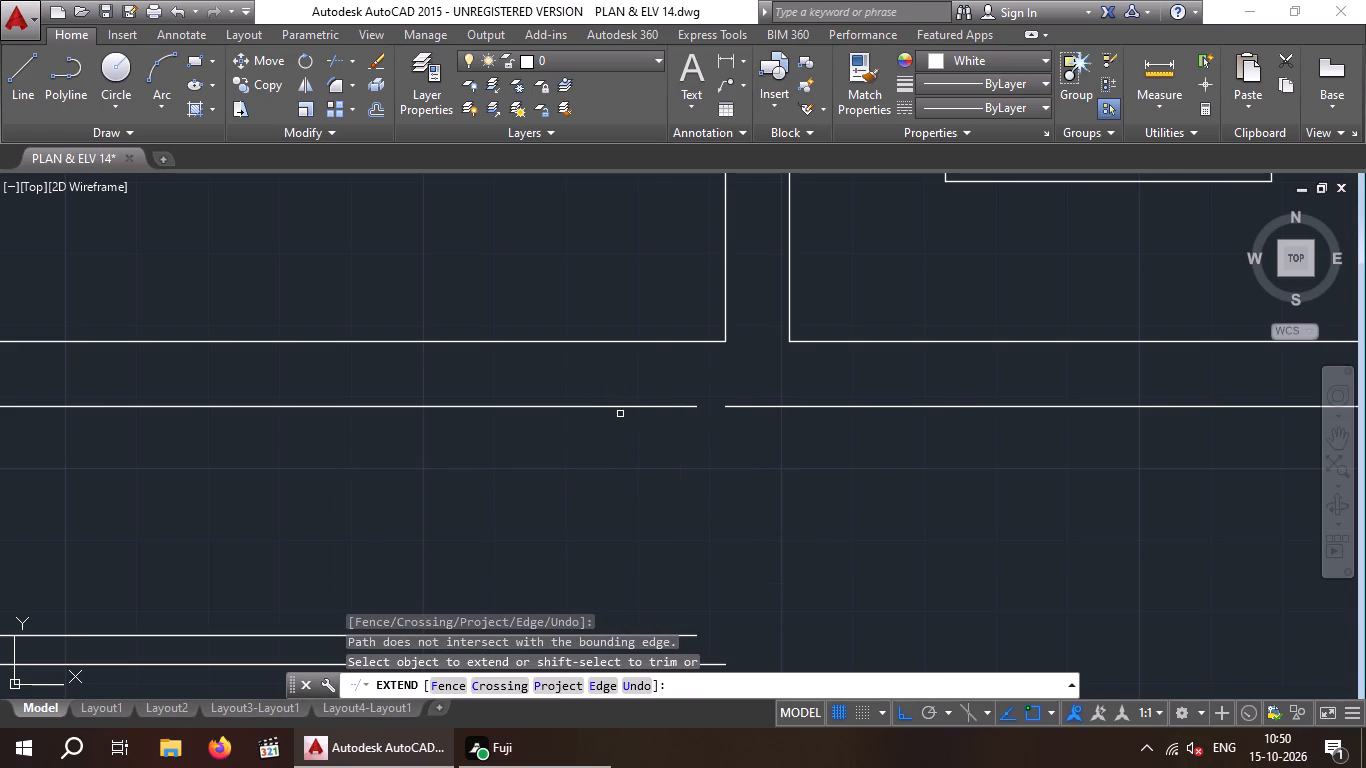
scroll(623, 413, "down", 3)
left_click(630, 410)
scroll(679, 439, "down", 1)
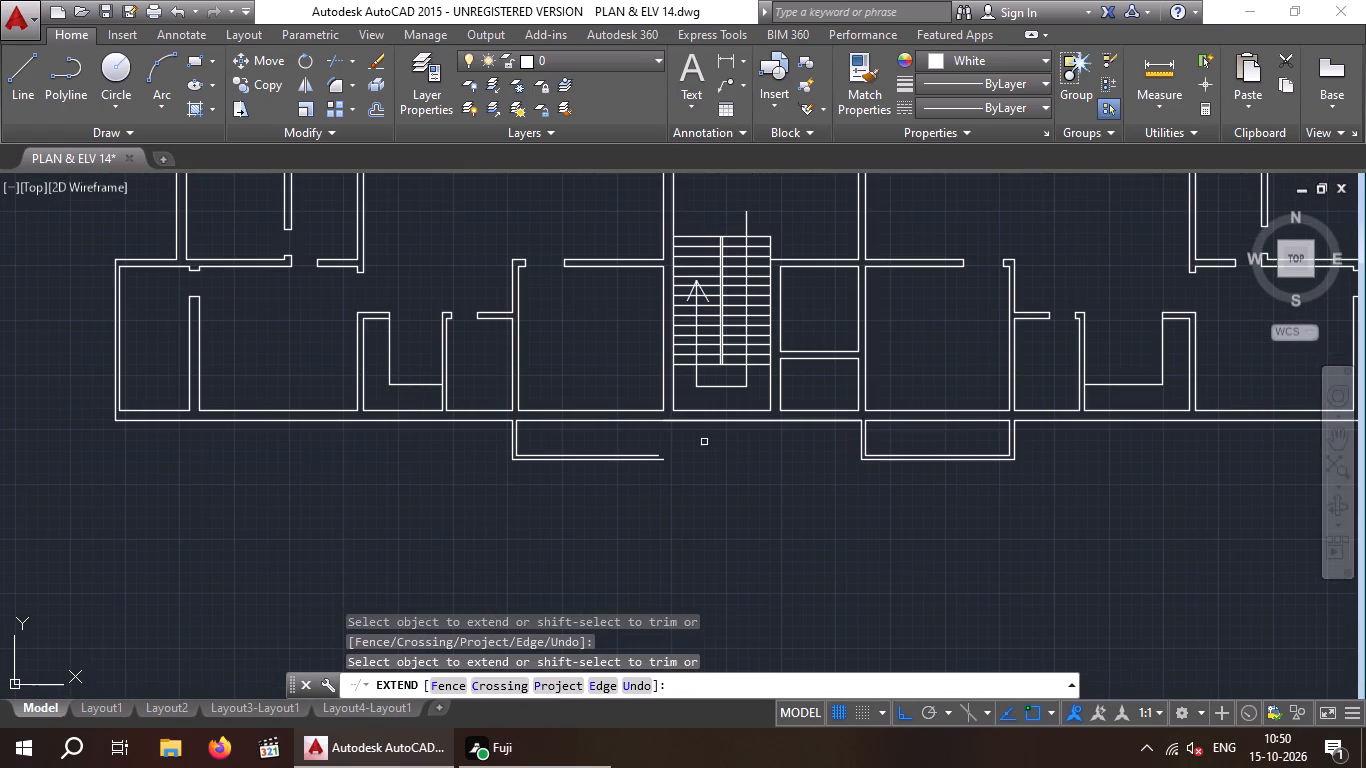
key("Escape")
key("Escape")
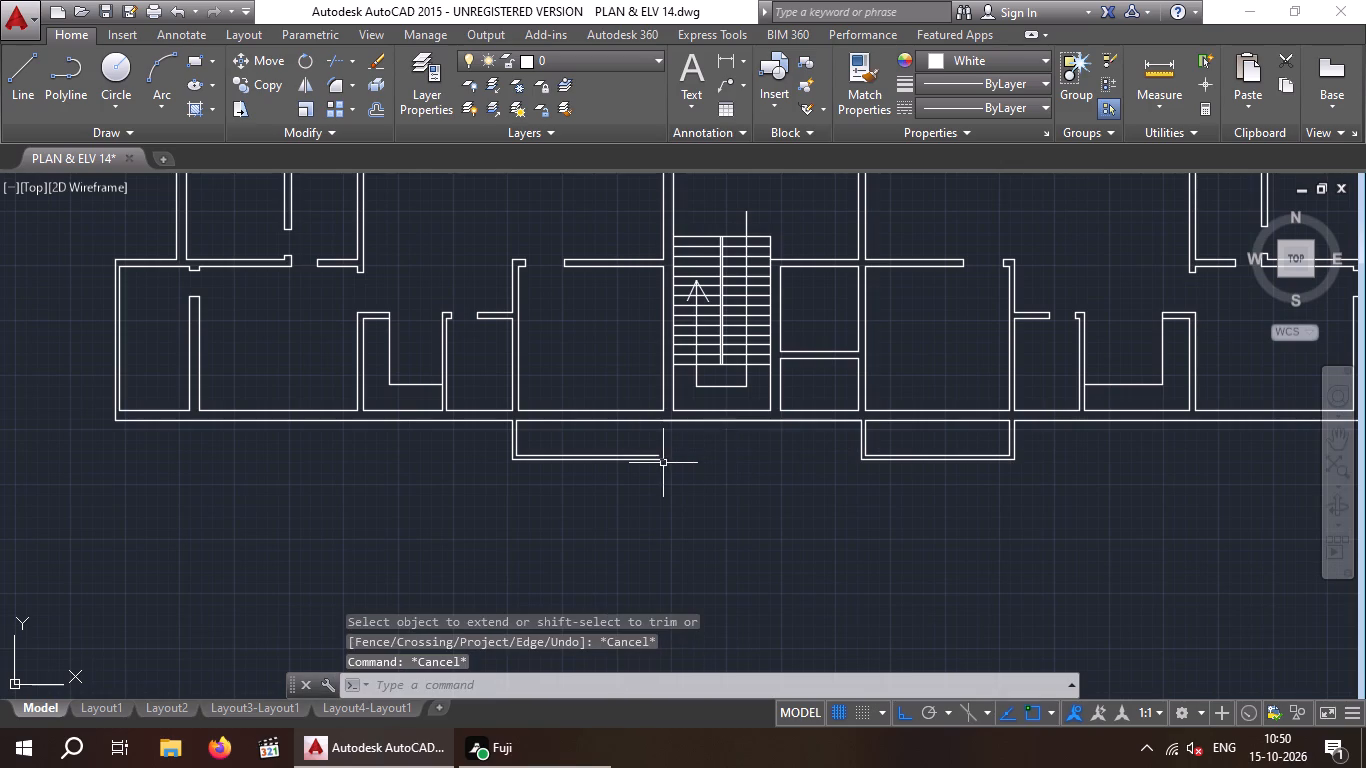
Draw a vertical line at the western projection's east end, from the building's south outer wall line to the level of the projection's inner south line.
scroll(663, 463, "up", 3)
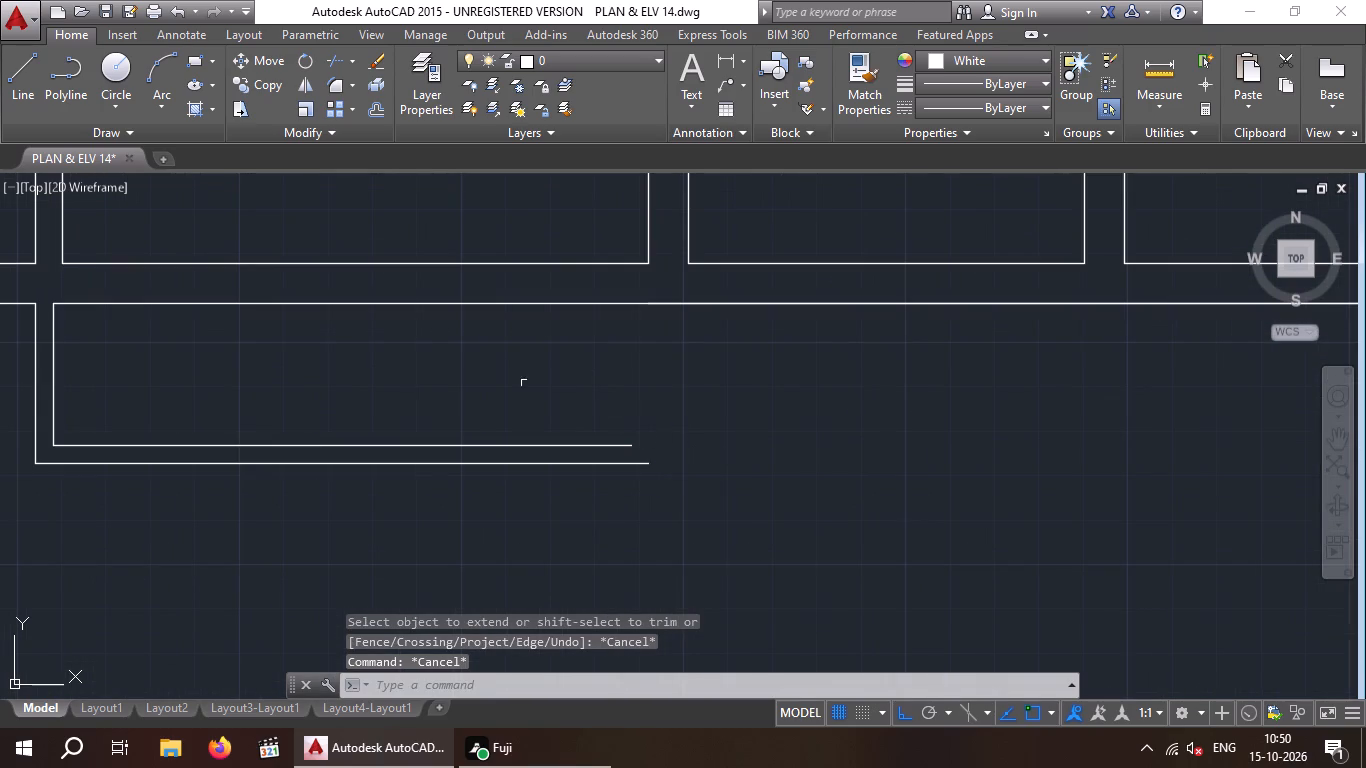
left_click(28, 71)
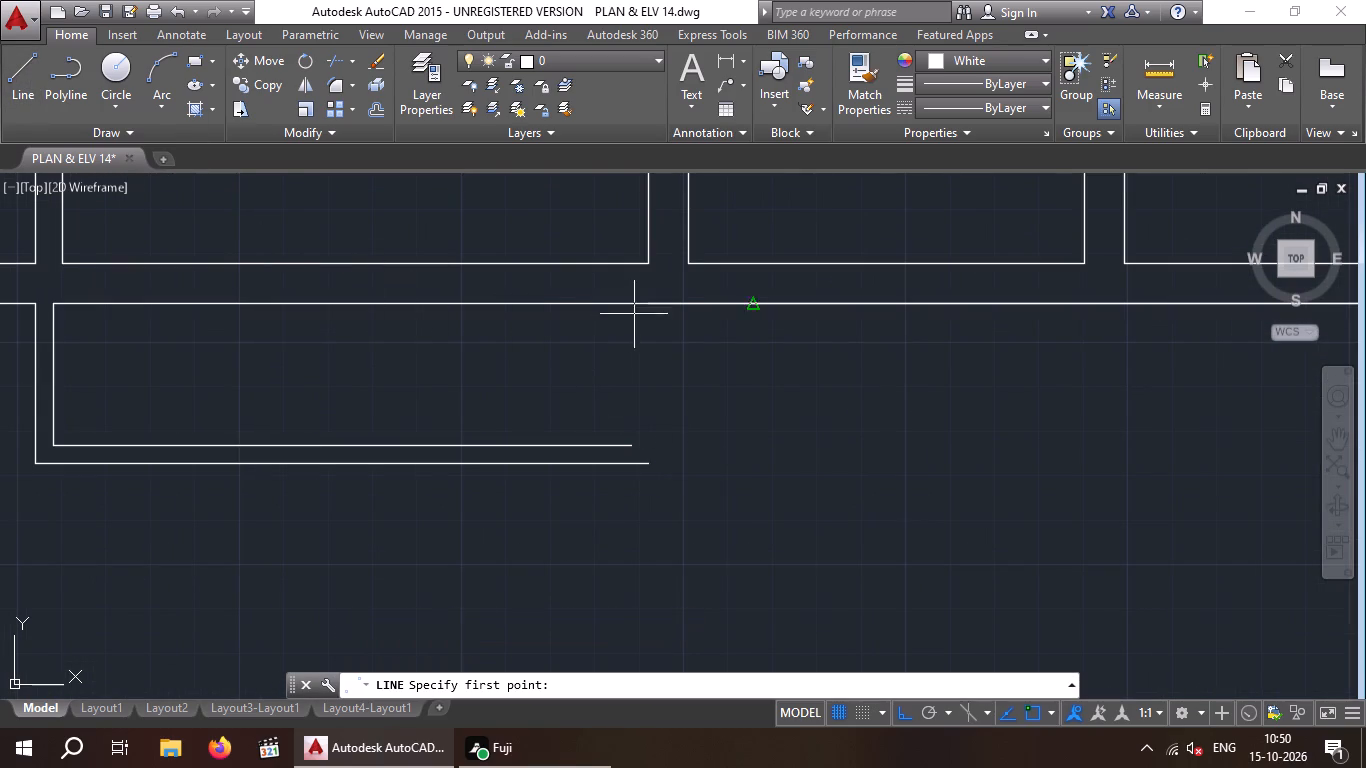
left_click(652, 306)
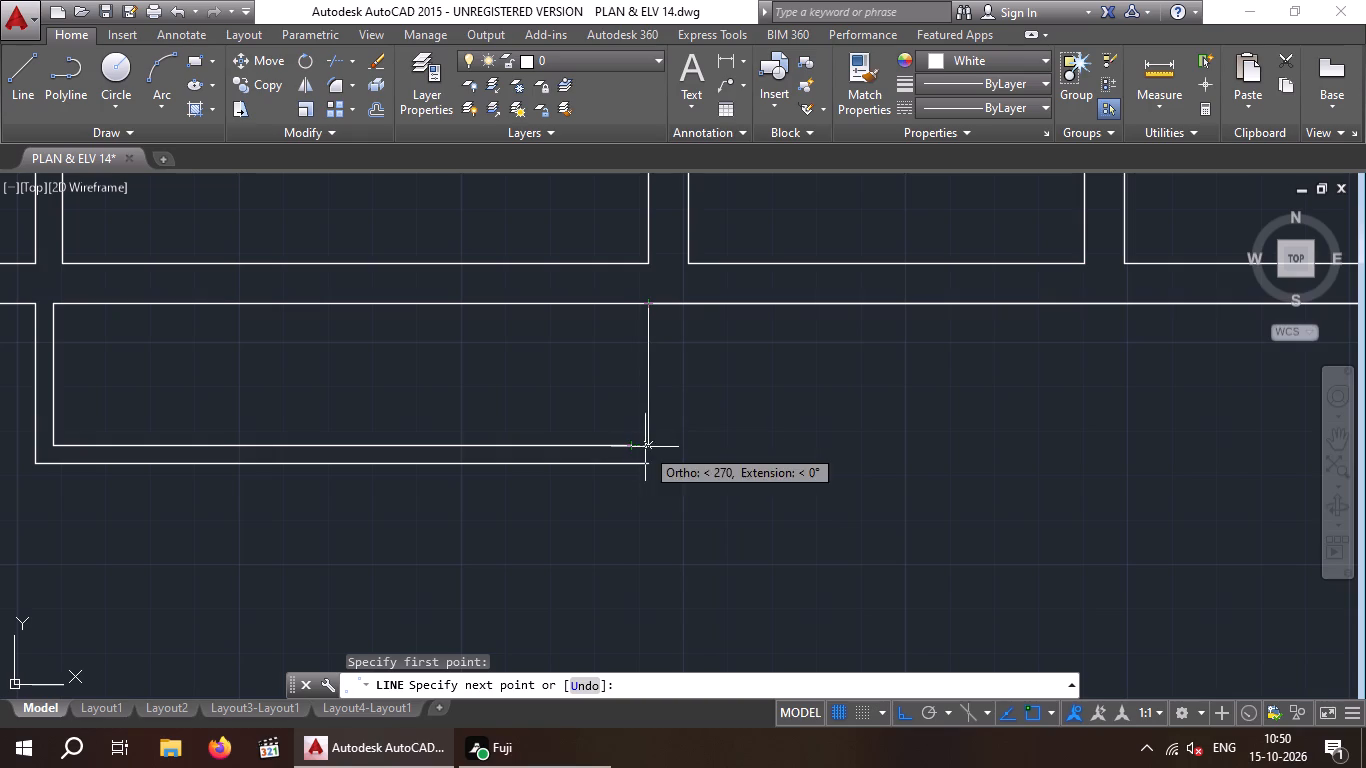
left_click(646, 447)
key("Escape")
key("Escape")
Extend the western projection's inner south line east to the new vertical line.
key("e")
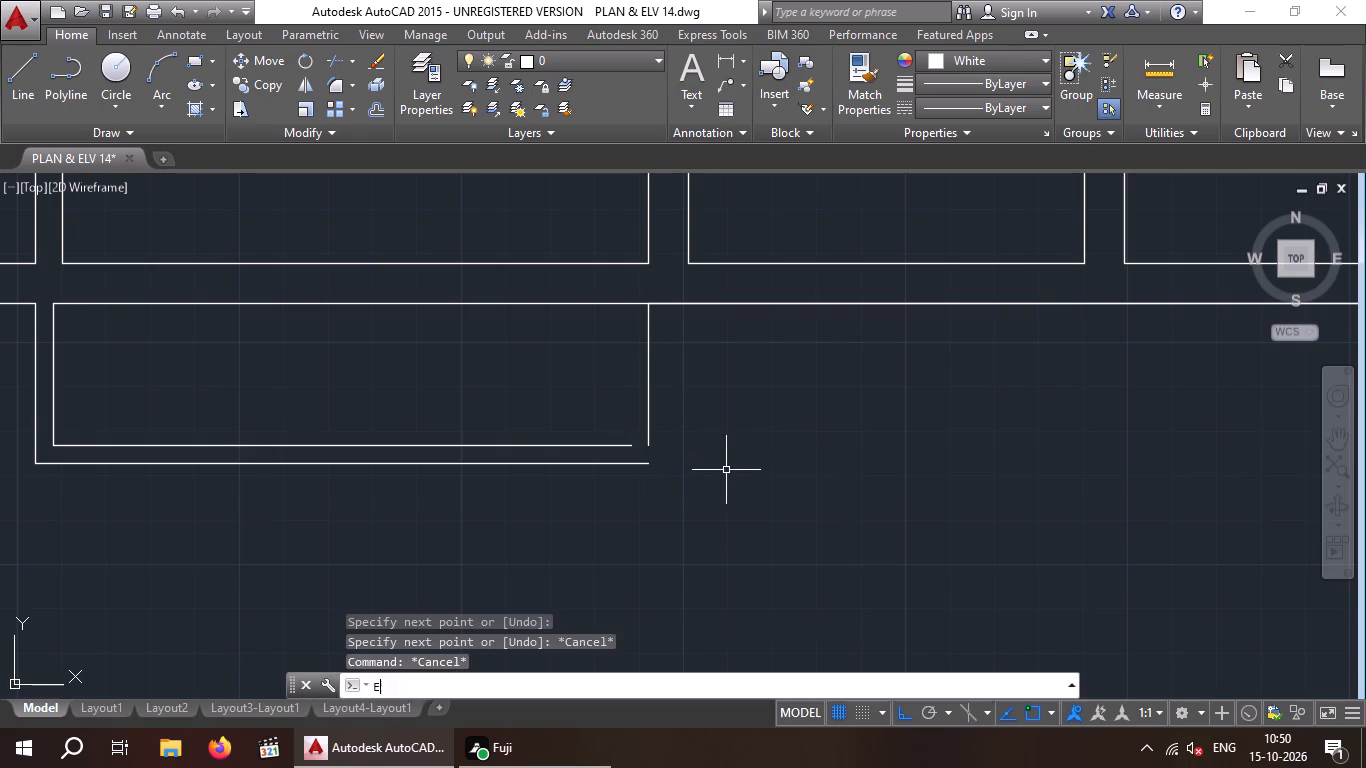
type("X")
key("space")
key("space")
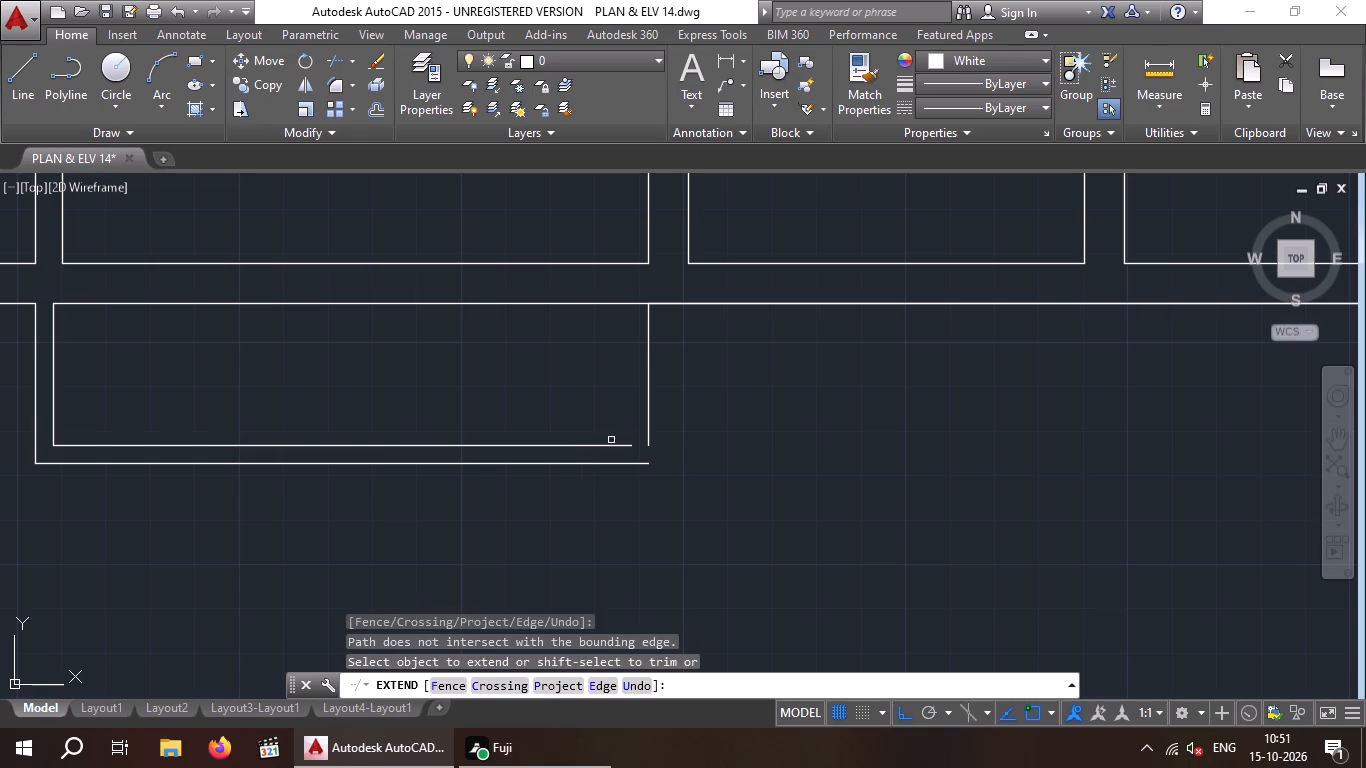
left_click(621, 445)
key("Escape")
key("Escape")
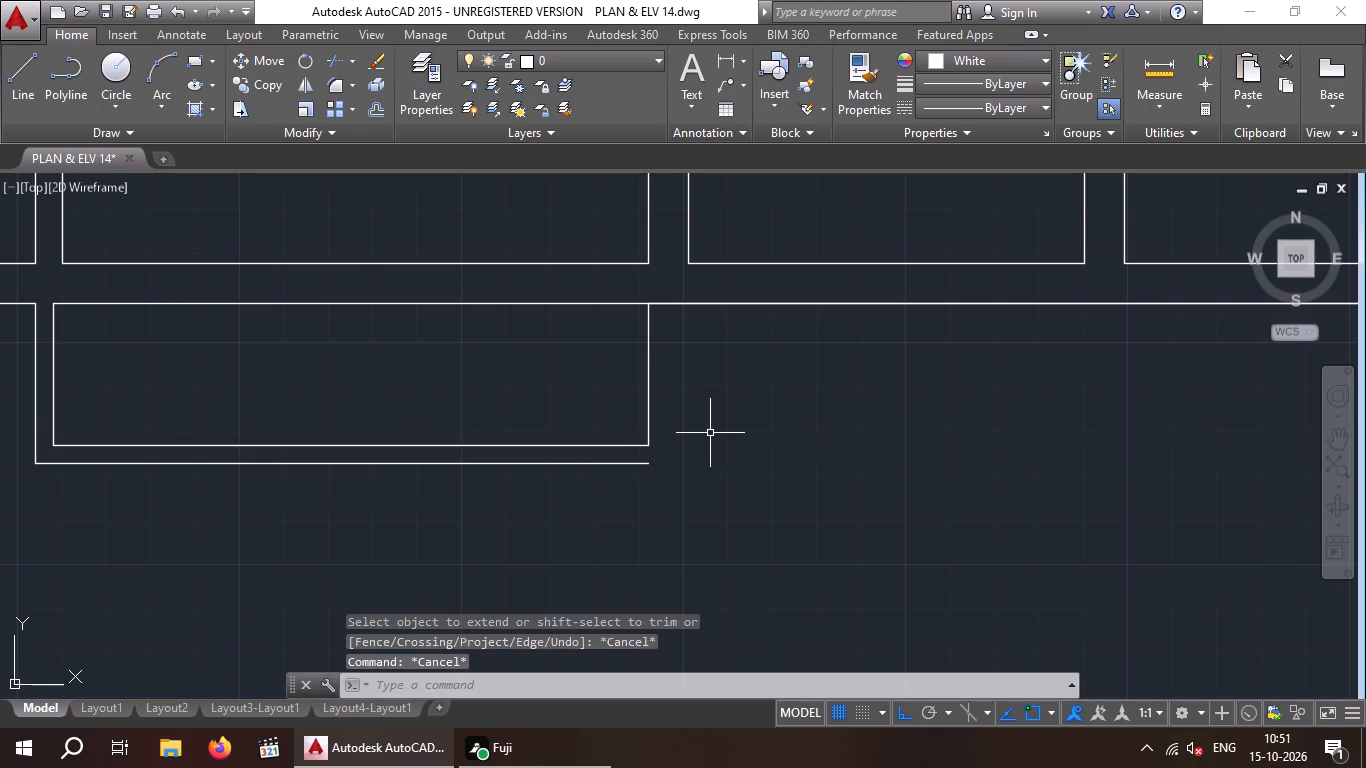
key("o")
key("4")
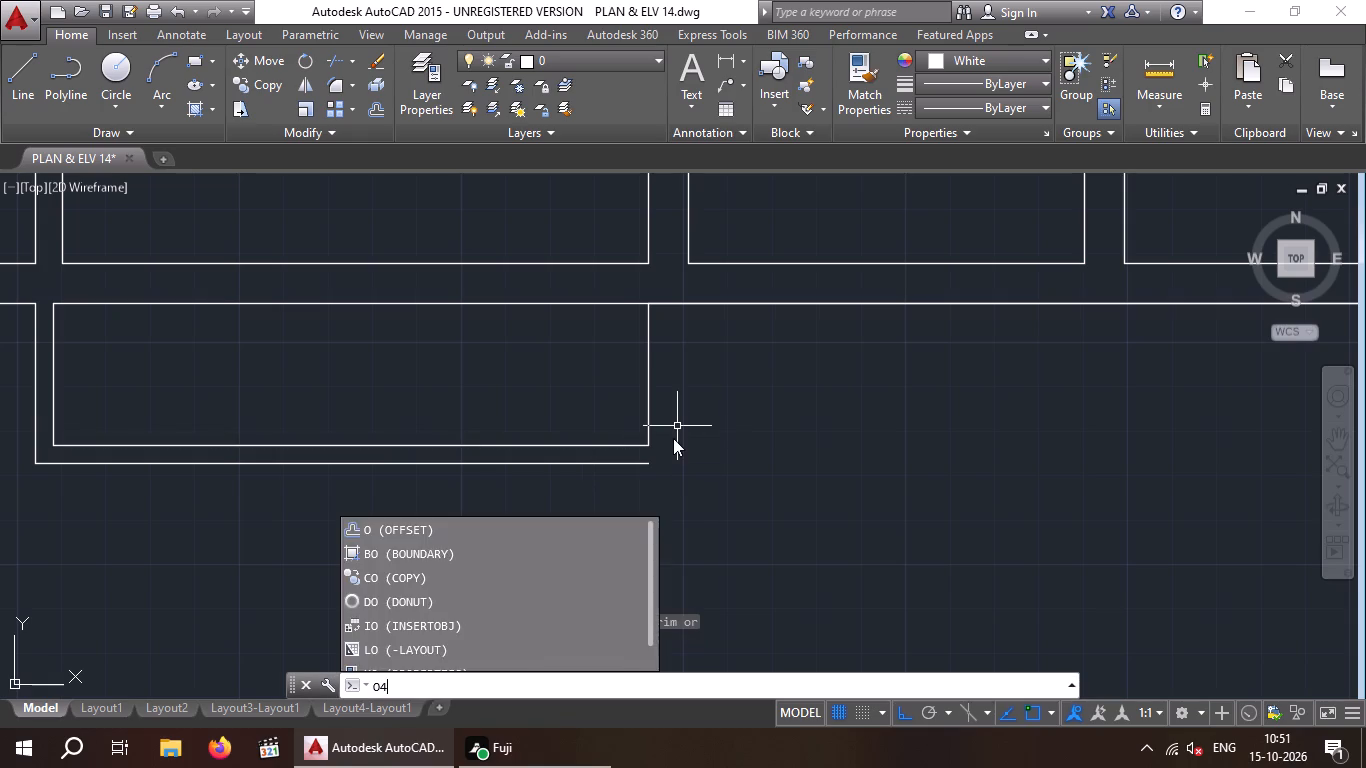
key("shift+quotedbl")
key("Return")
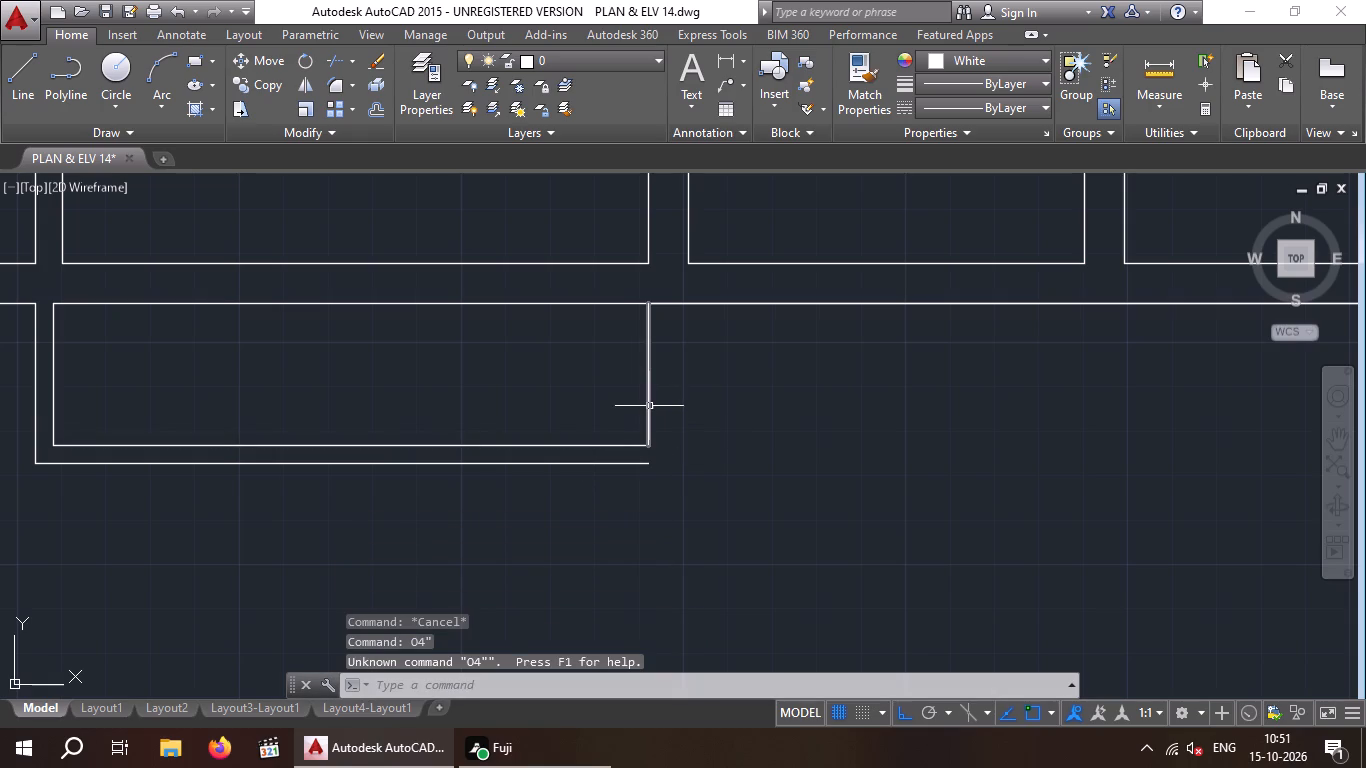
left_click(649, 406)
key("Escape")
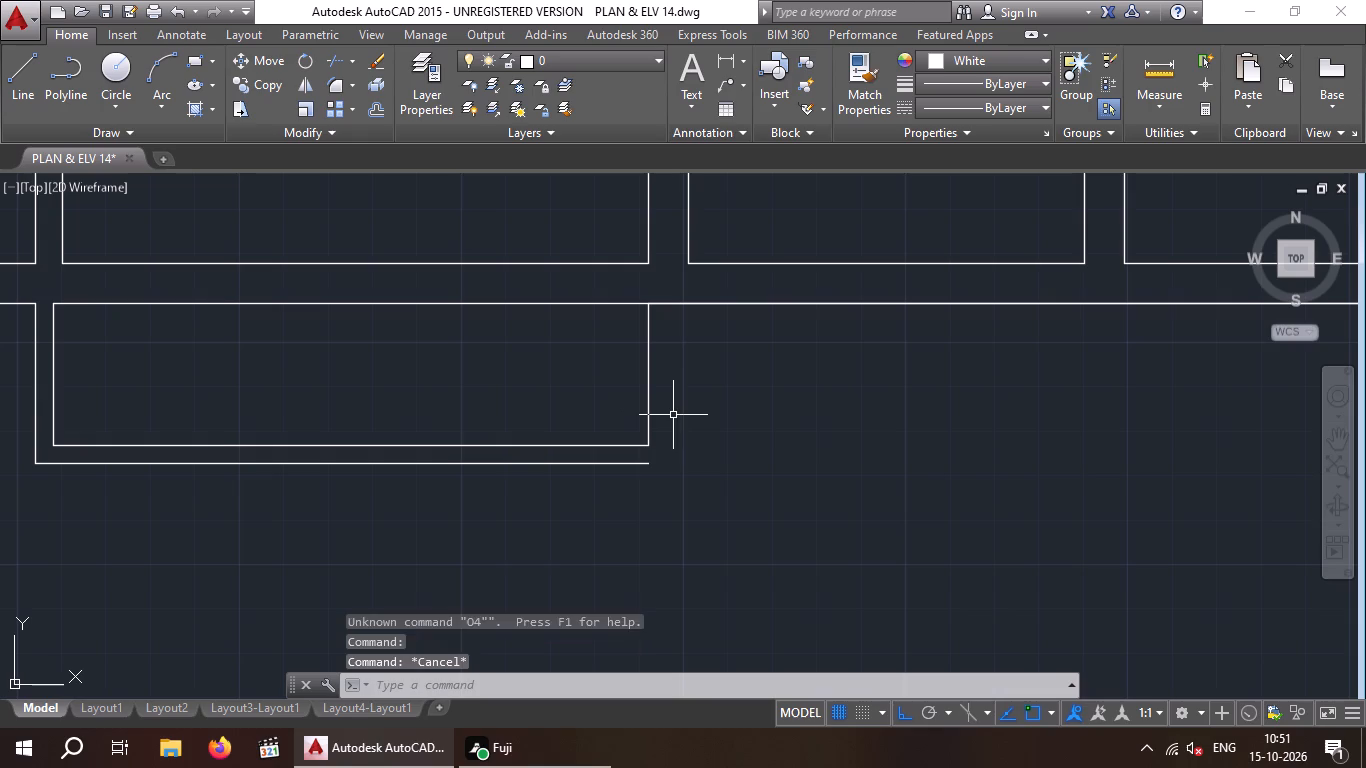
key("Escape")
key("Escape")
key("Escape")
Offset the western projection's new east side line 4" outward to the east.
type("O")
key("space")
key("space")
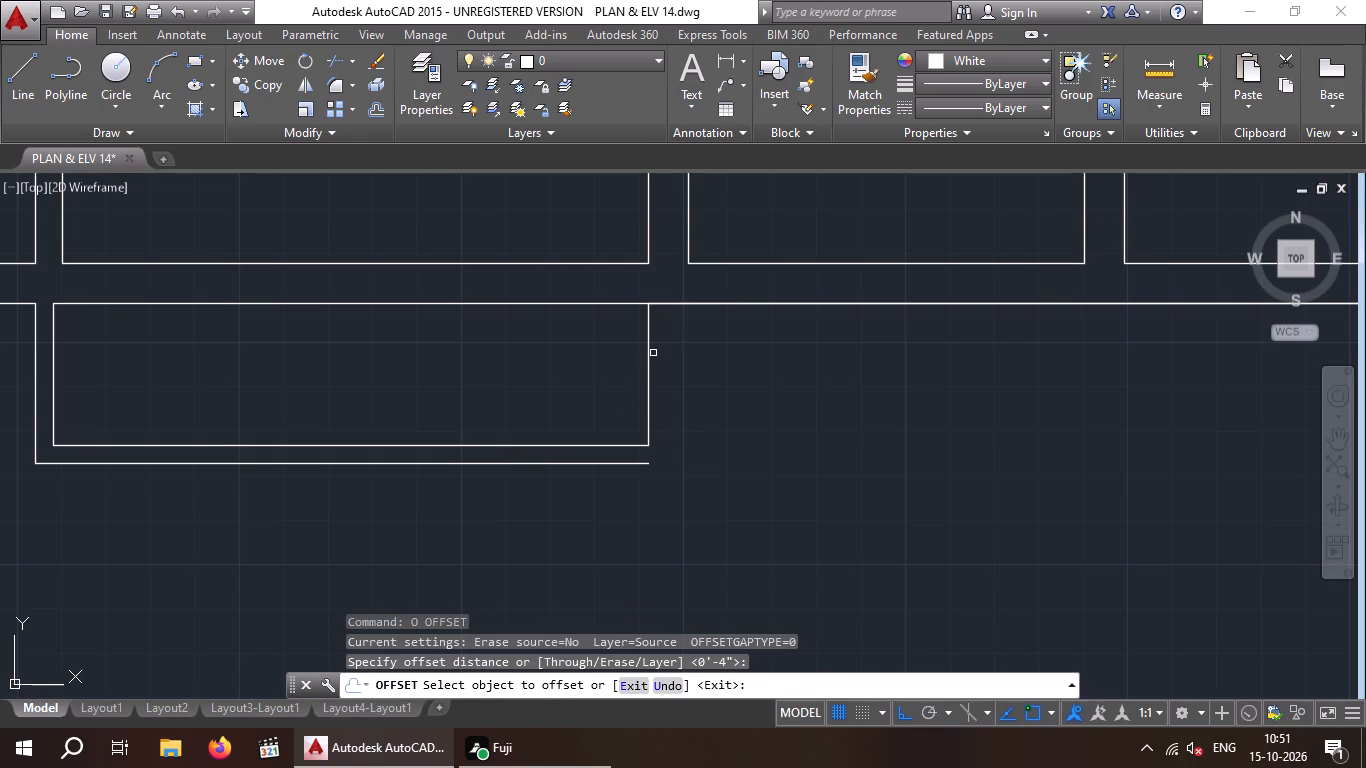
left_click_drag(648, 359, 661, 360)
left_click(715, 348)
key("Escape")
key("Escape")
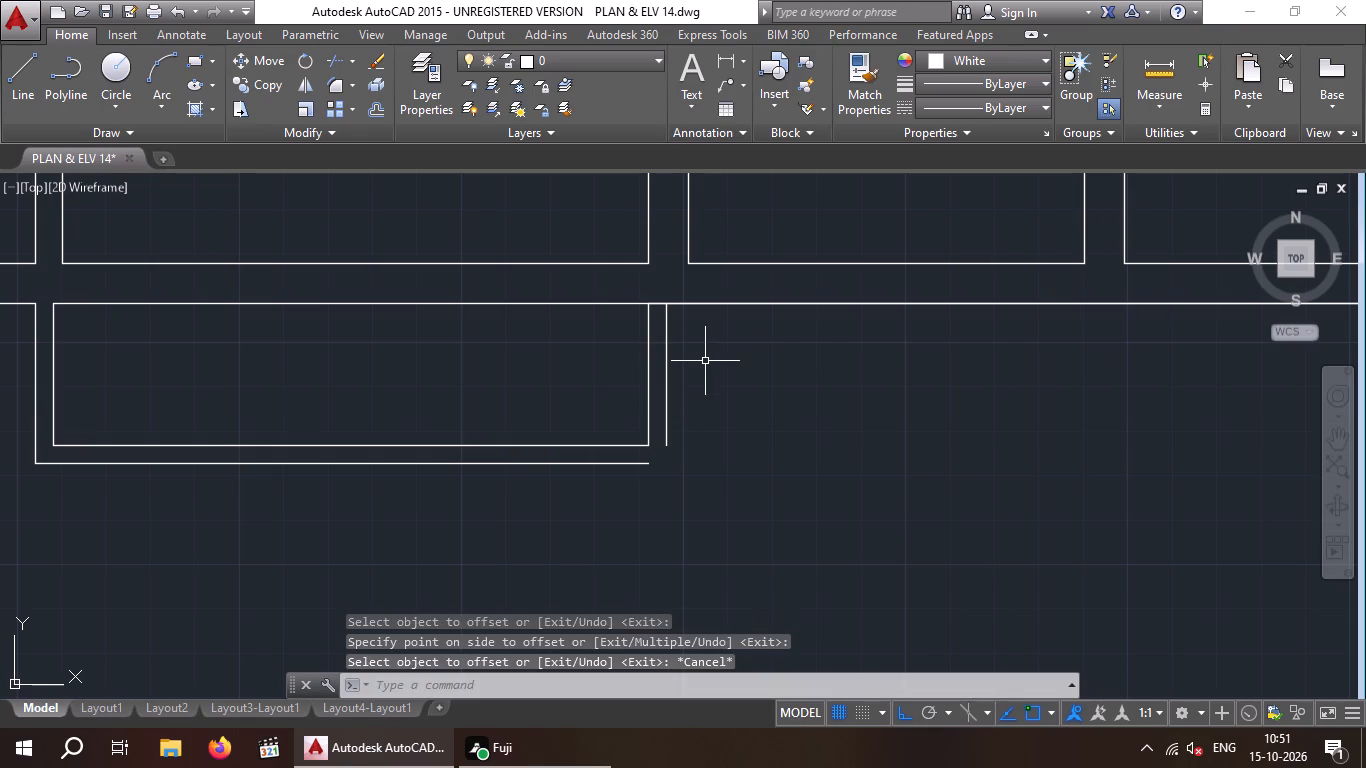
Fillet the offset east side line and the outer south line into a sharp corner with radius 0.
key("f")
key("Return")
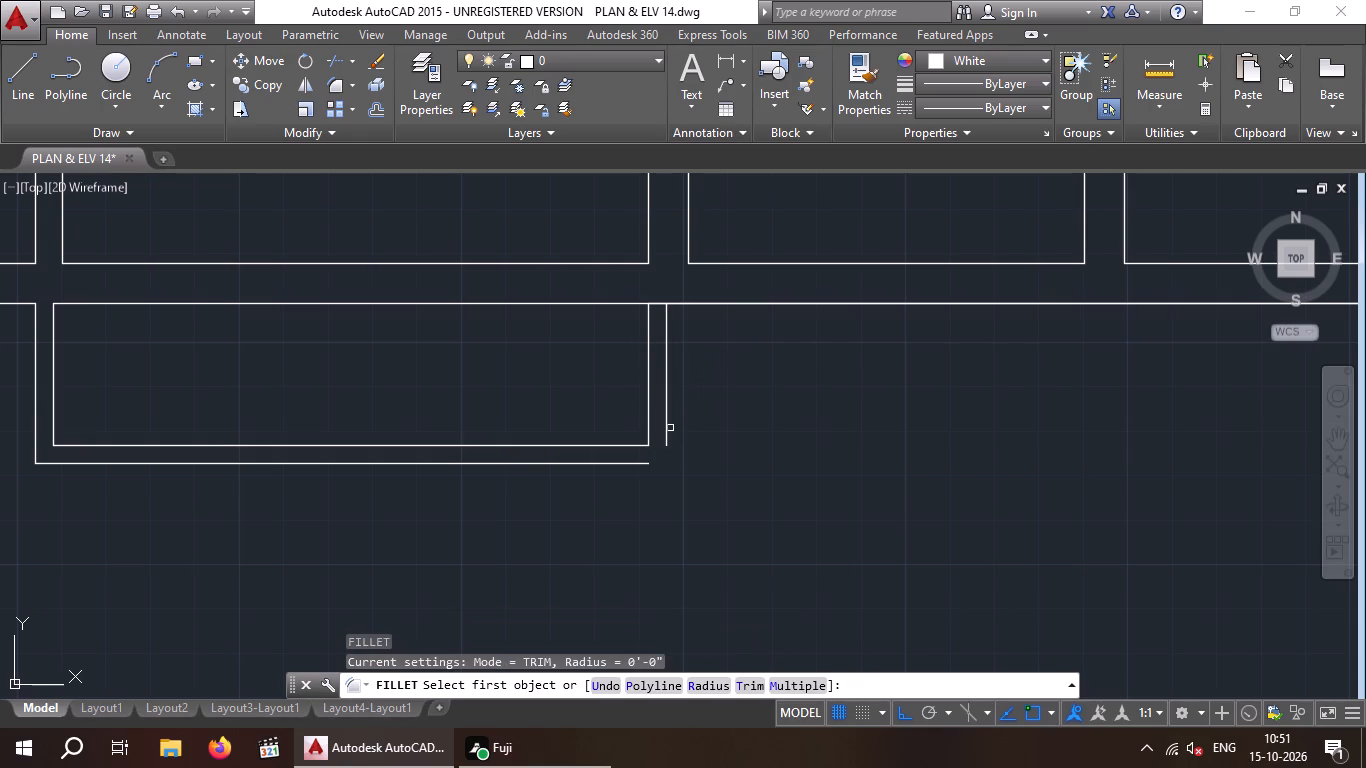
left_click(666, 426)
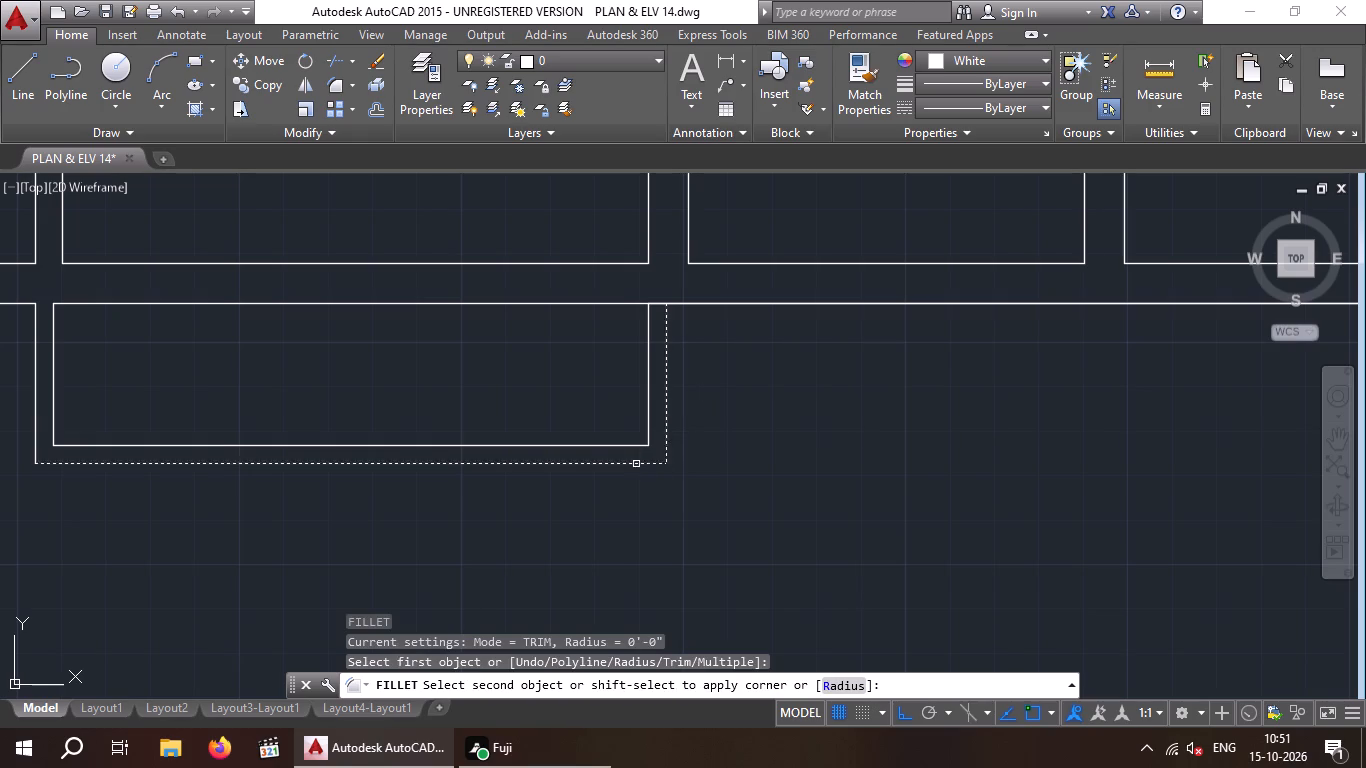
left_click(637, 463)
key("Escape")
key("Escape")
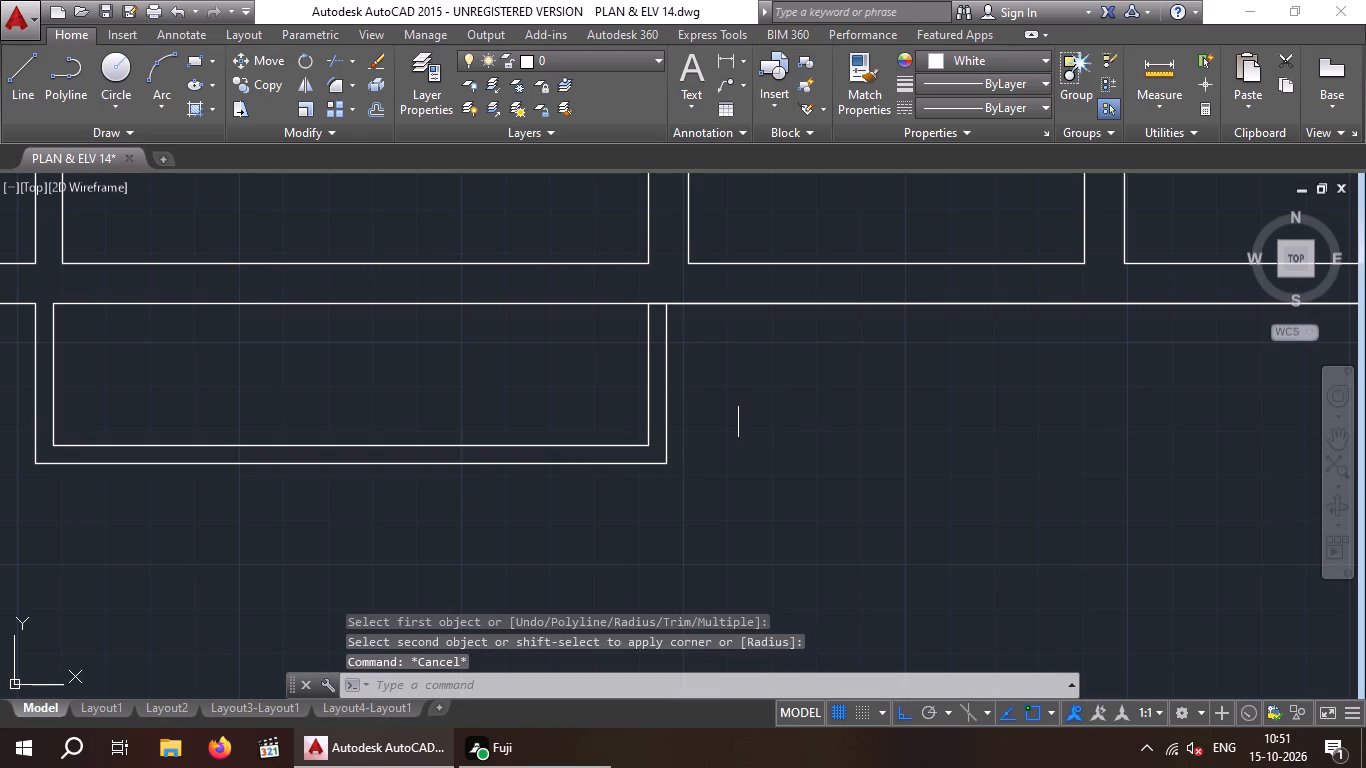
Trim the building's outer south wall line between the two east side lines of the western projection.
type("TR")
key("space")
key("space")
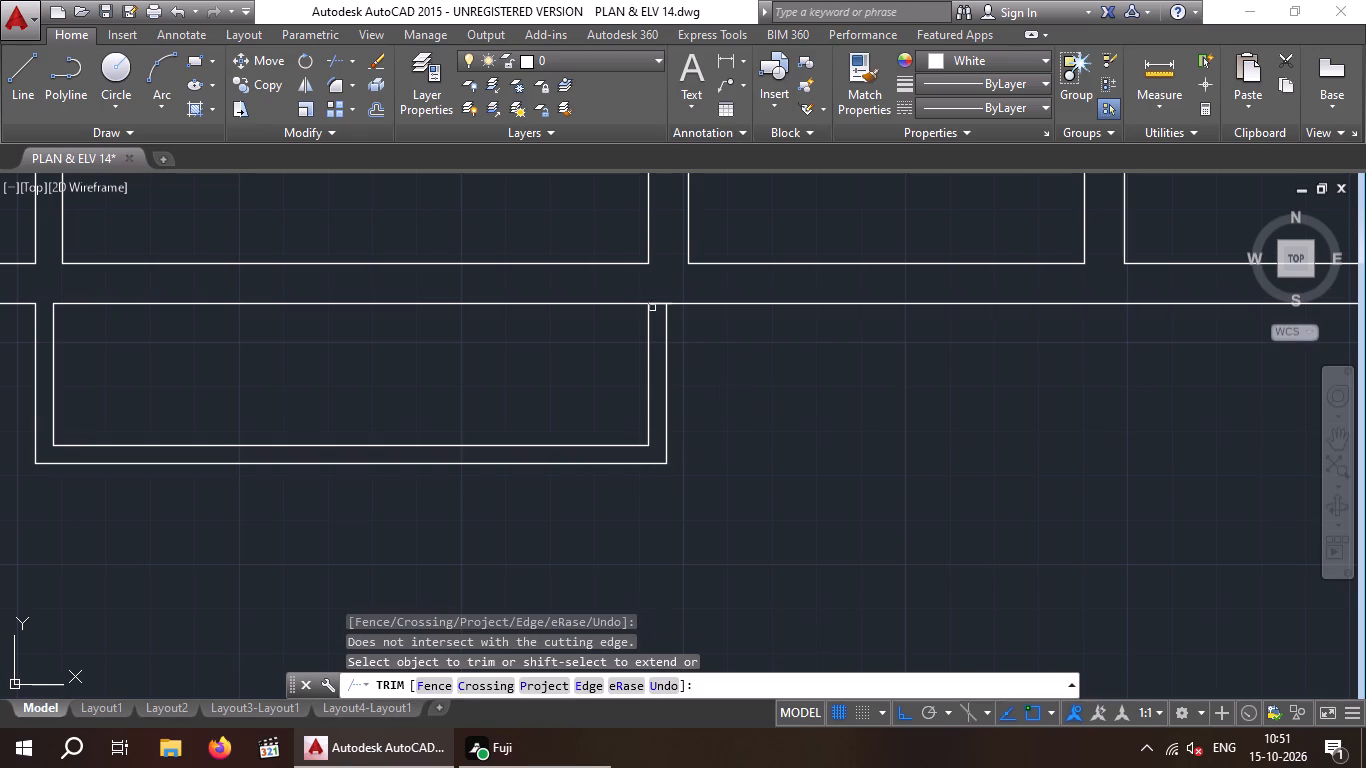
left_click(657, 305)
scroll(660, 311, "up", 3)
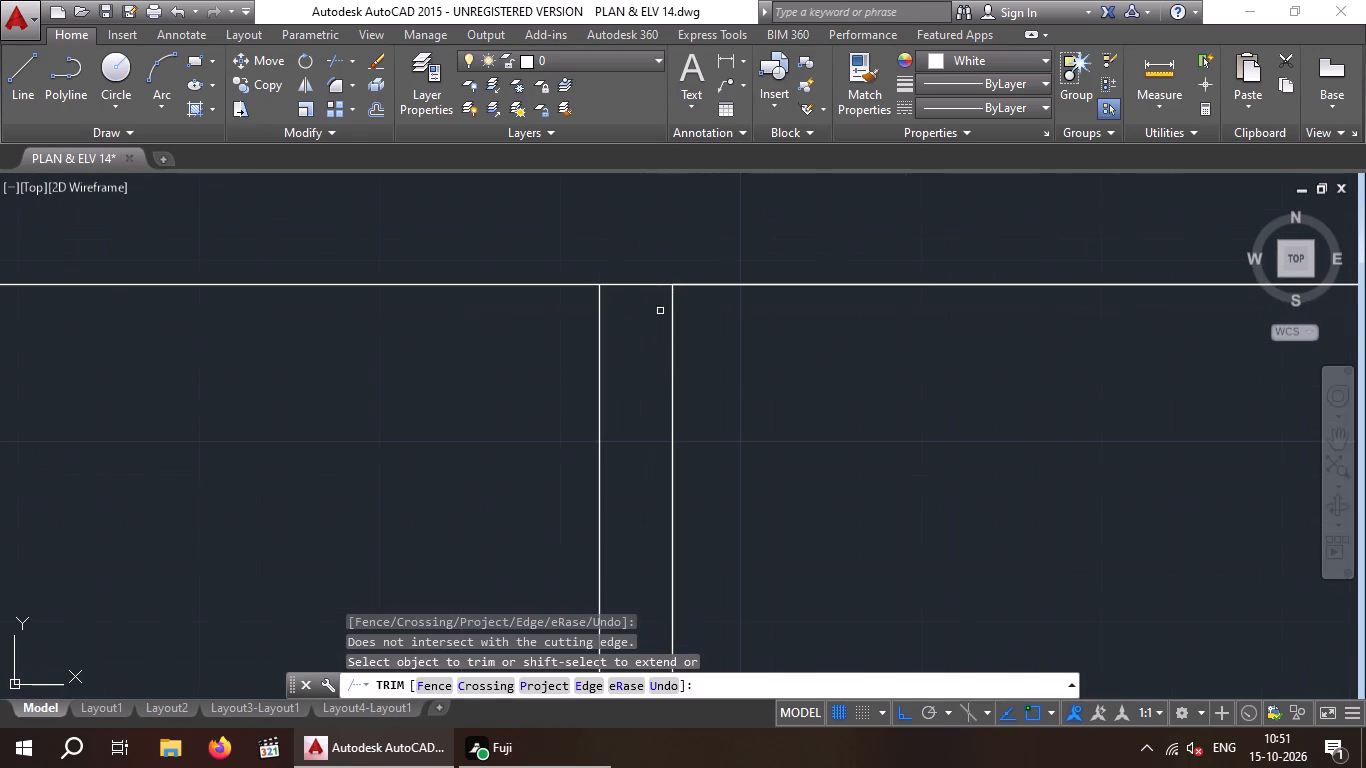
left_click_drag(657, 315, 637, 277)
left_click(625, 213)
scroll(625, 225, "down", 5)
scroll(716, 319, "down", 2)
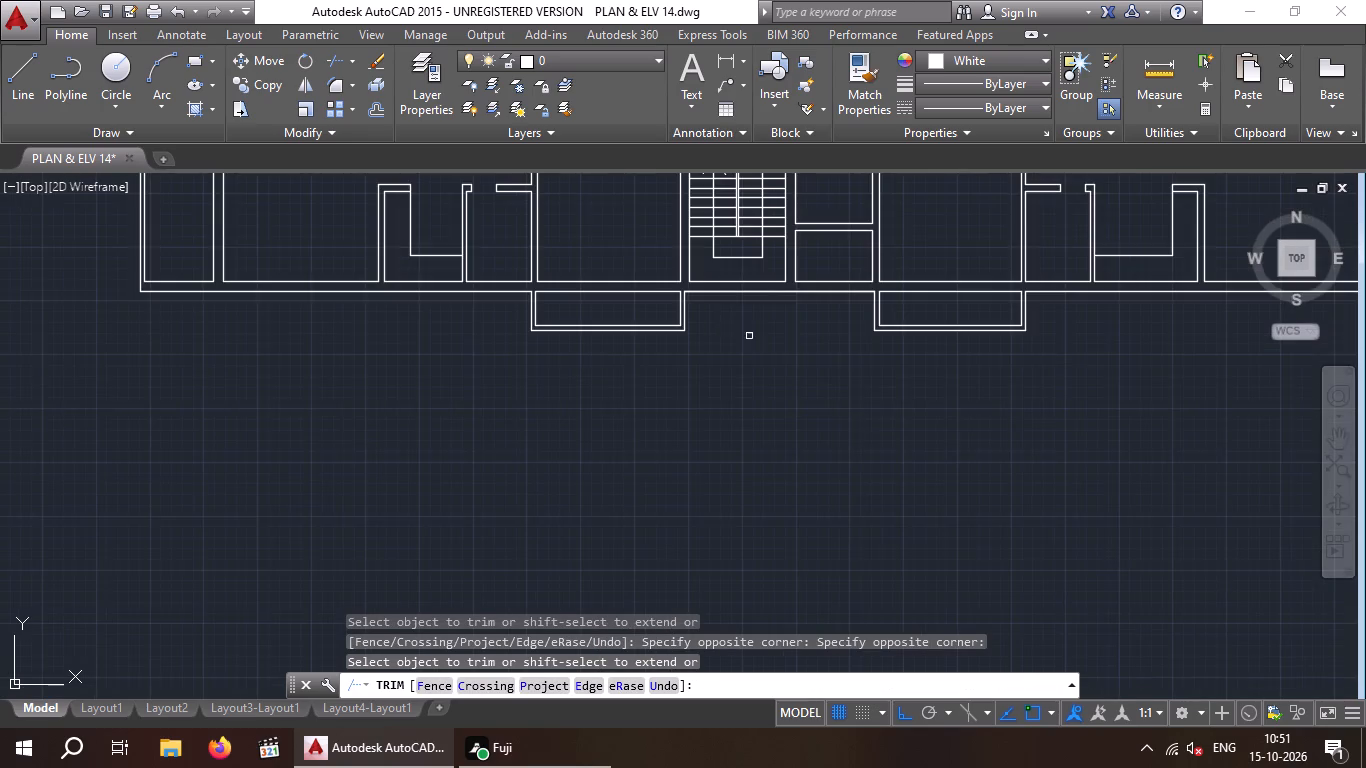
middle_click_drag(750, 336, 679, 452)
scroll(680, 452, "down", 2)
middle_click_drag(685, 470, 595, 505)
key("Escape")
key("Escape")
key("Escape")
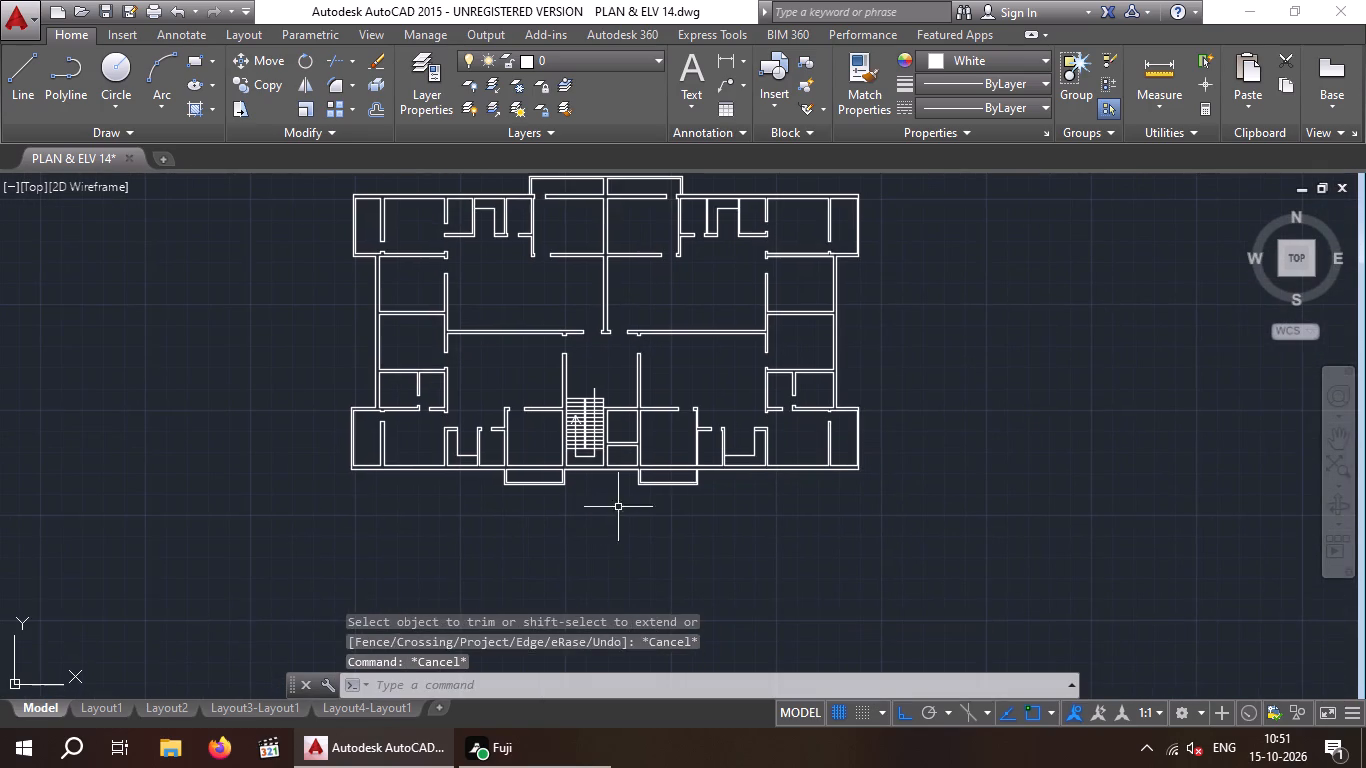
Save the drawing.
key("ctrl+s")
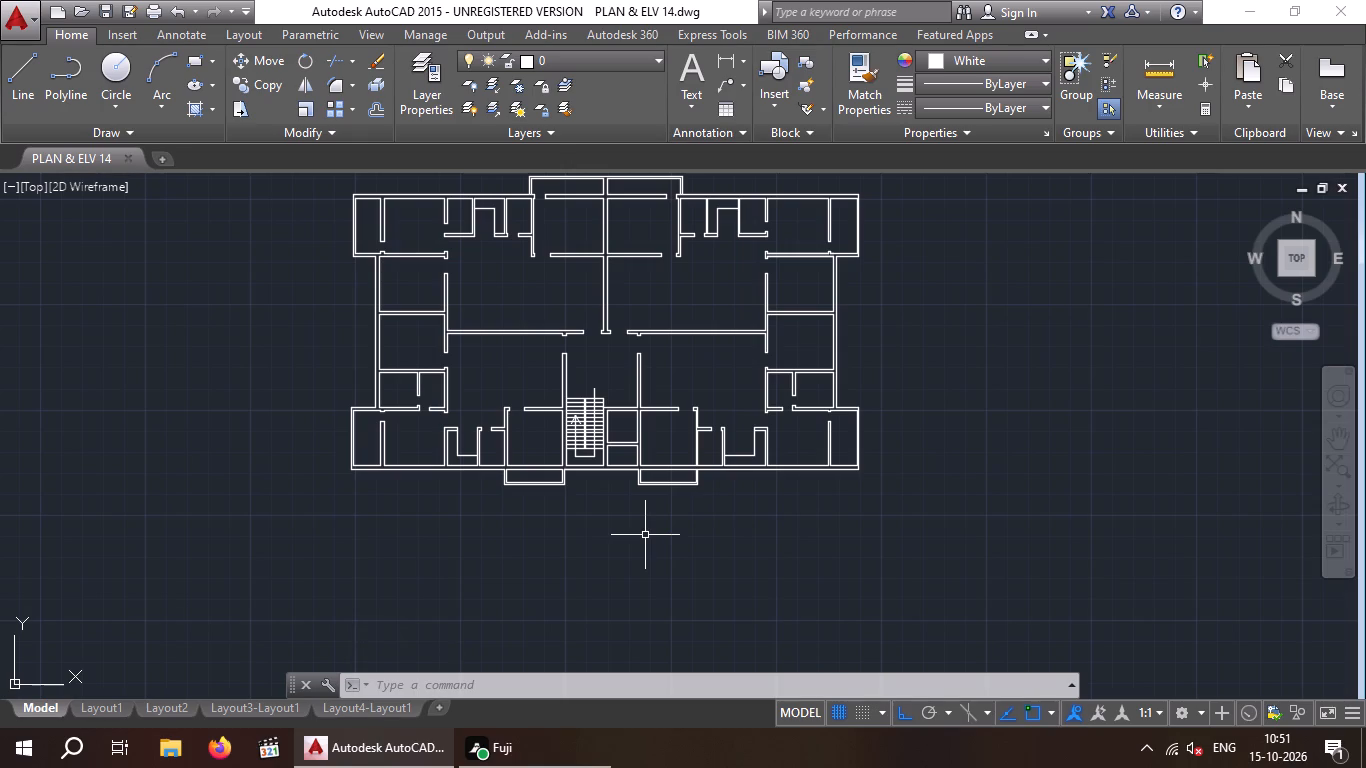
Examine the overall floor plan and its southern rooms and projections.
scroll(557, 410, "up", 1)
middle_click(557, 410)
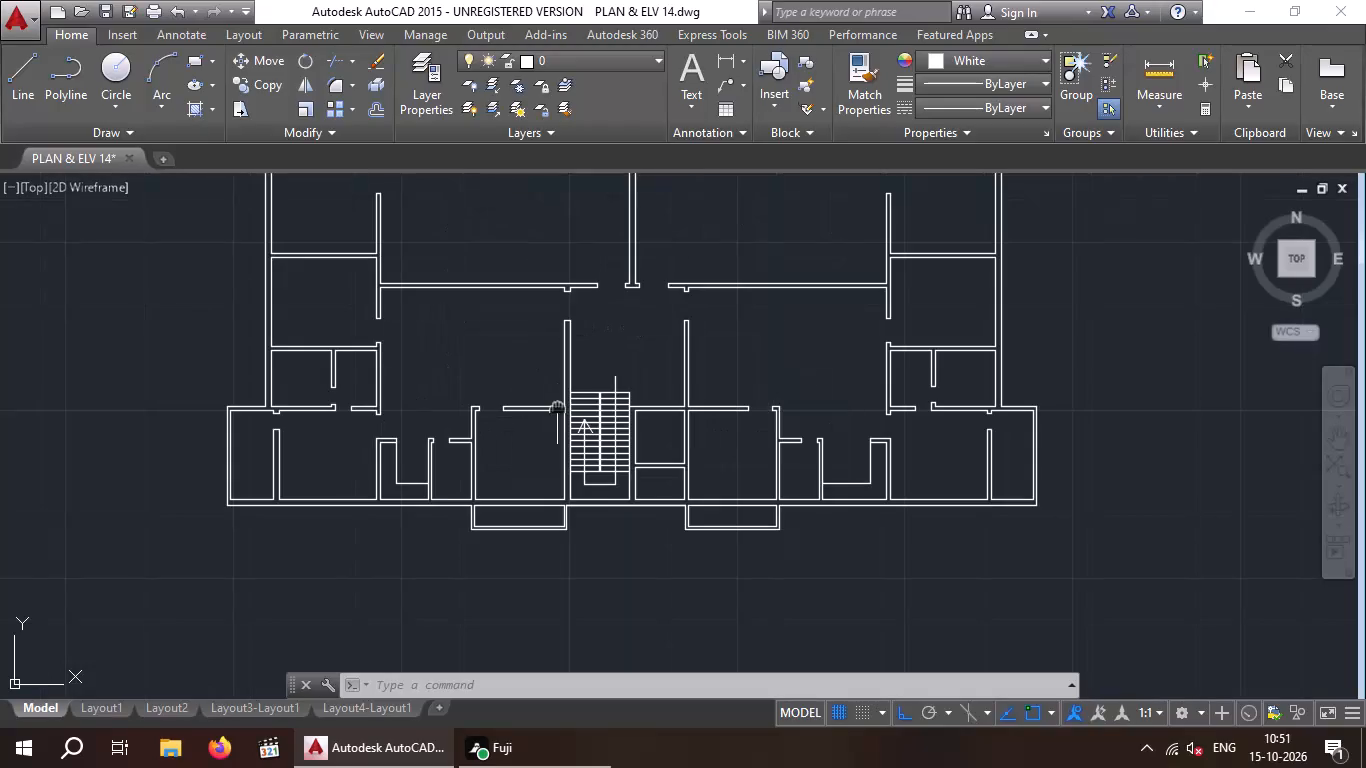
middle_click_drag(552, 412, 293, 467)
scroll(316, 456, "down", 2)
middle_click_drag(316, 456, 316, 484)
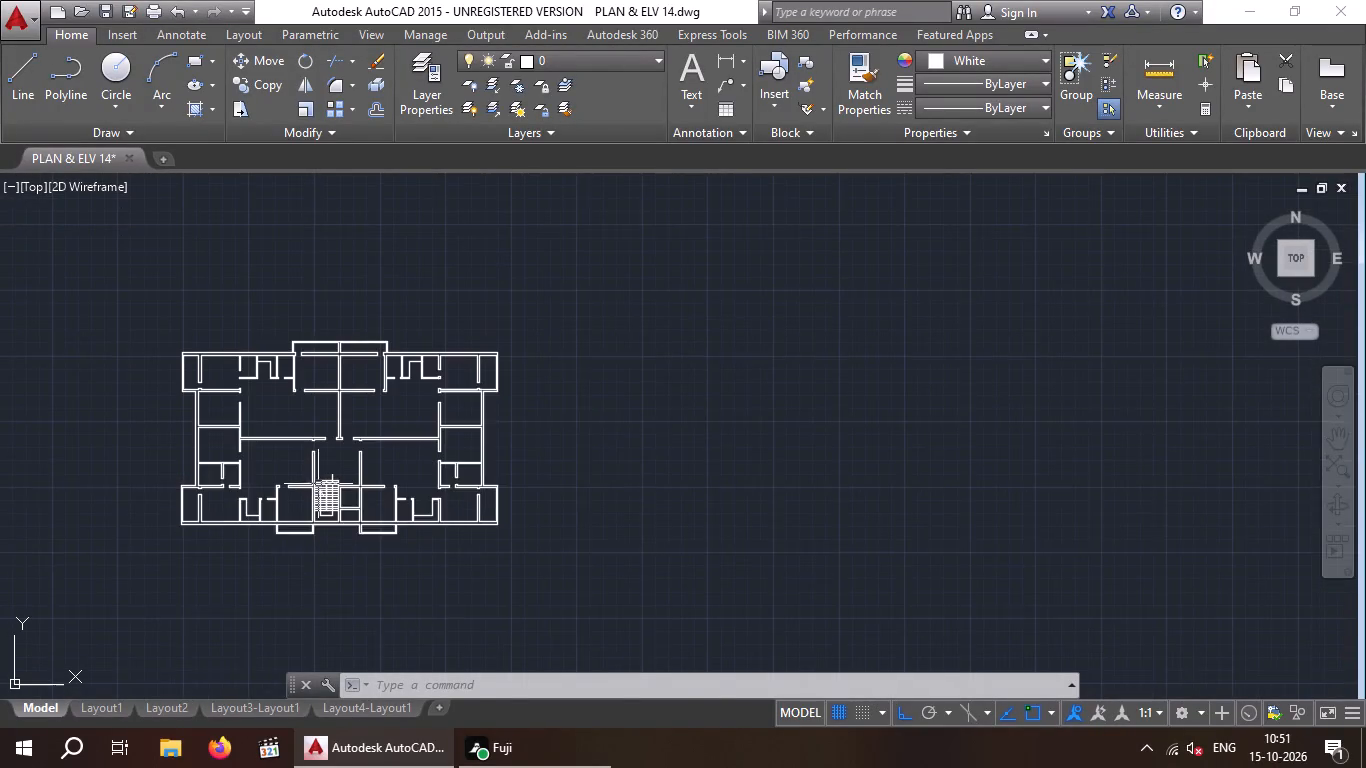
scroll(336, 435, "up", 2)
middle_click_drag(380, 441, 523, 441)
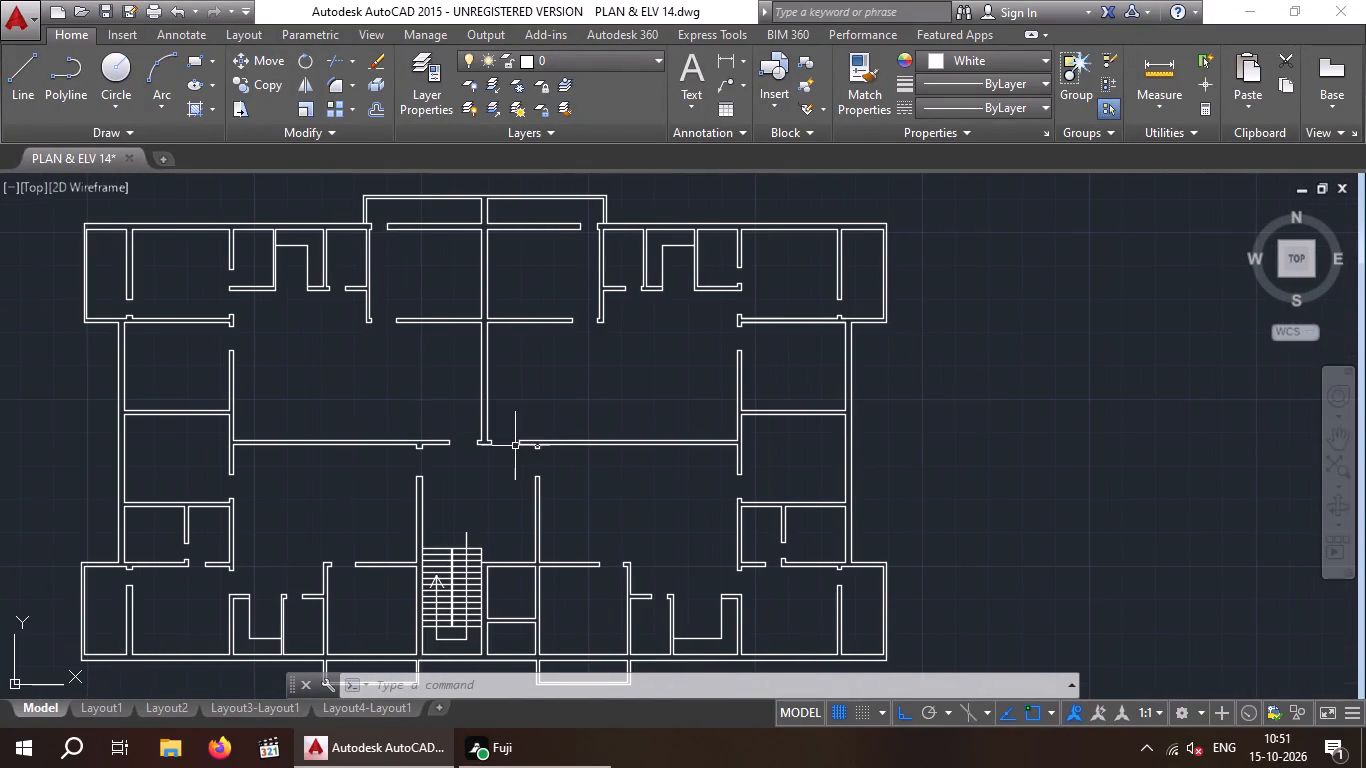
scroll(547, 474, "down", 1)
middle_click_drag(547, 474, 464, 481)
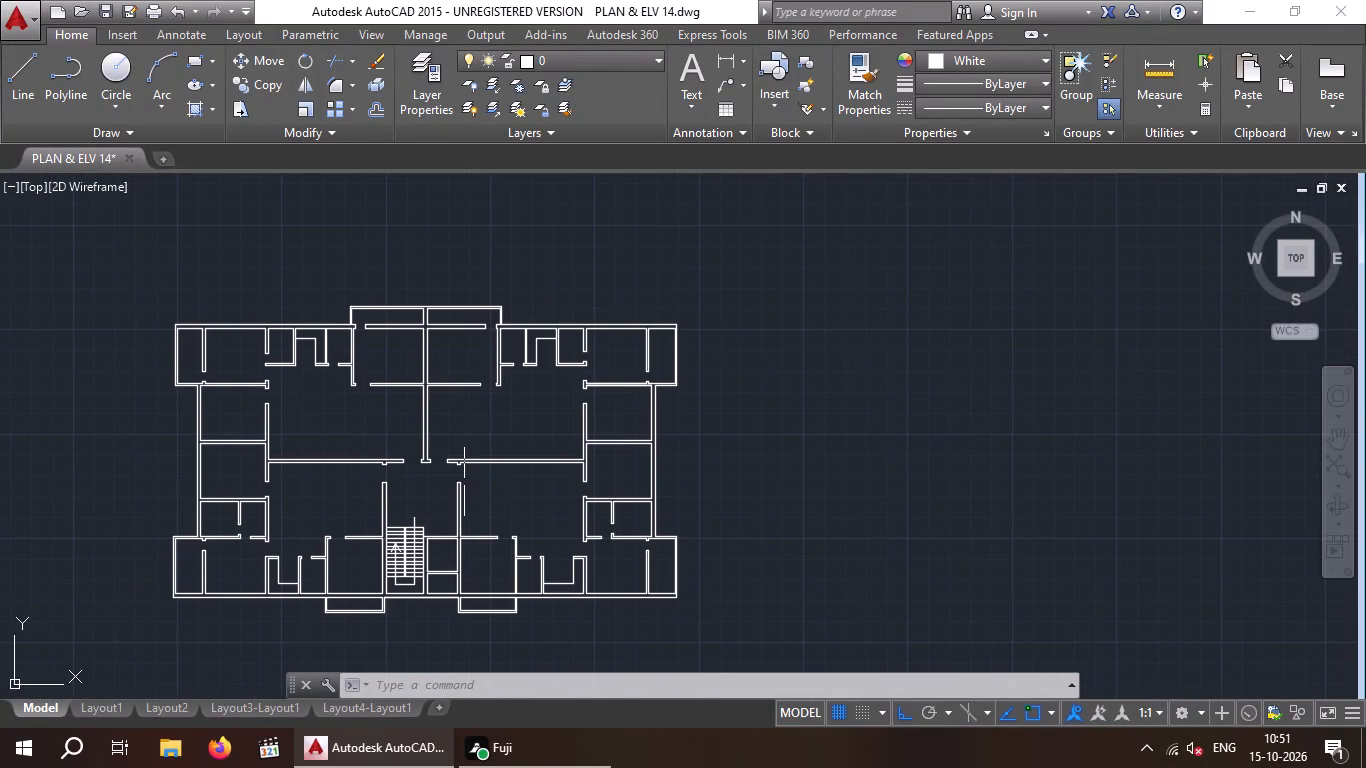
scroll(470, 605, "up", 2)
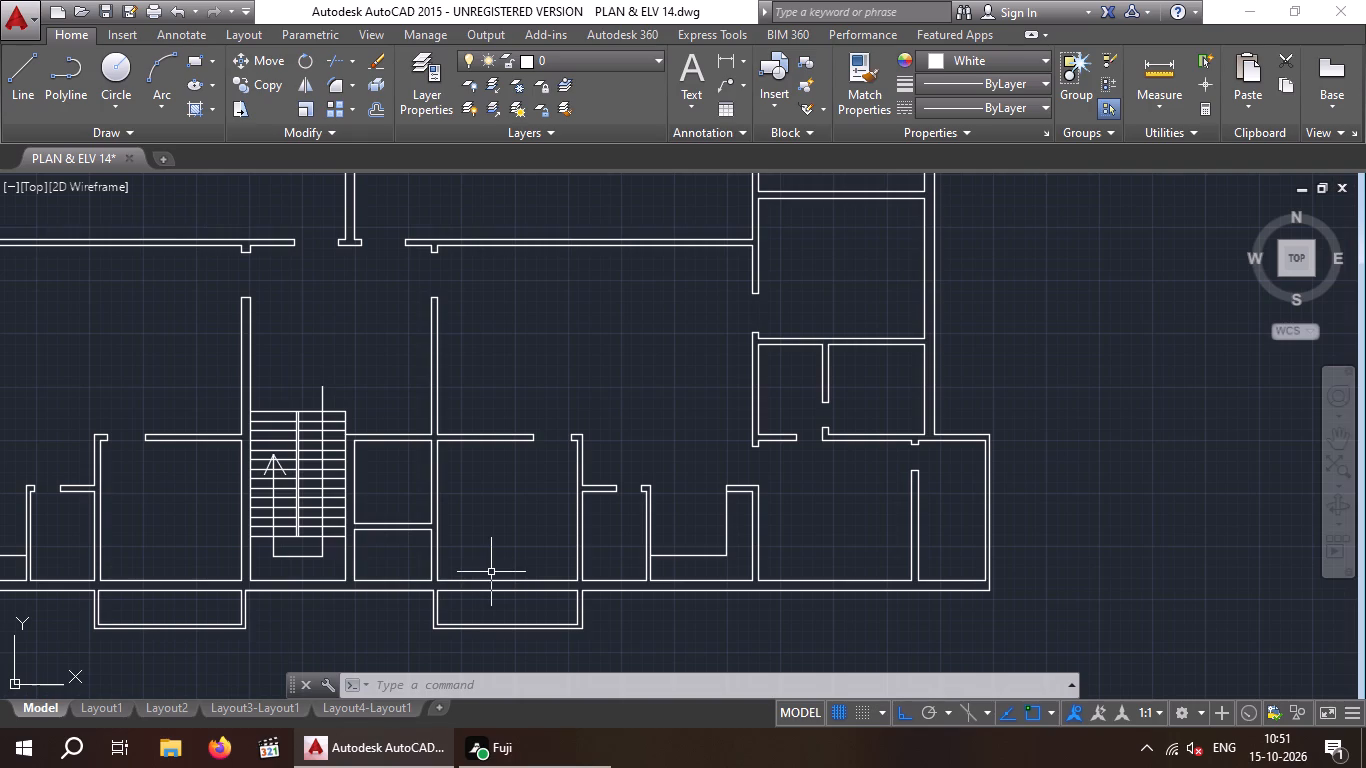
key("Escape")
key("Escape")
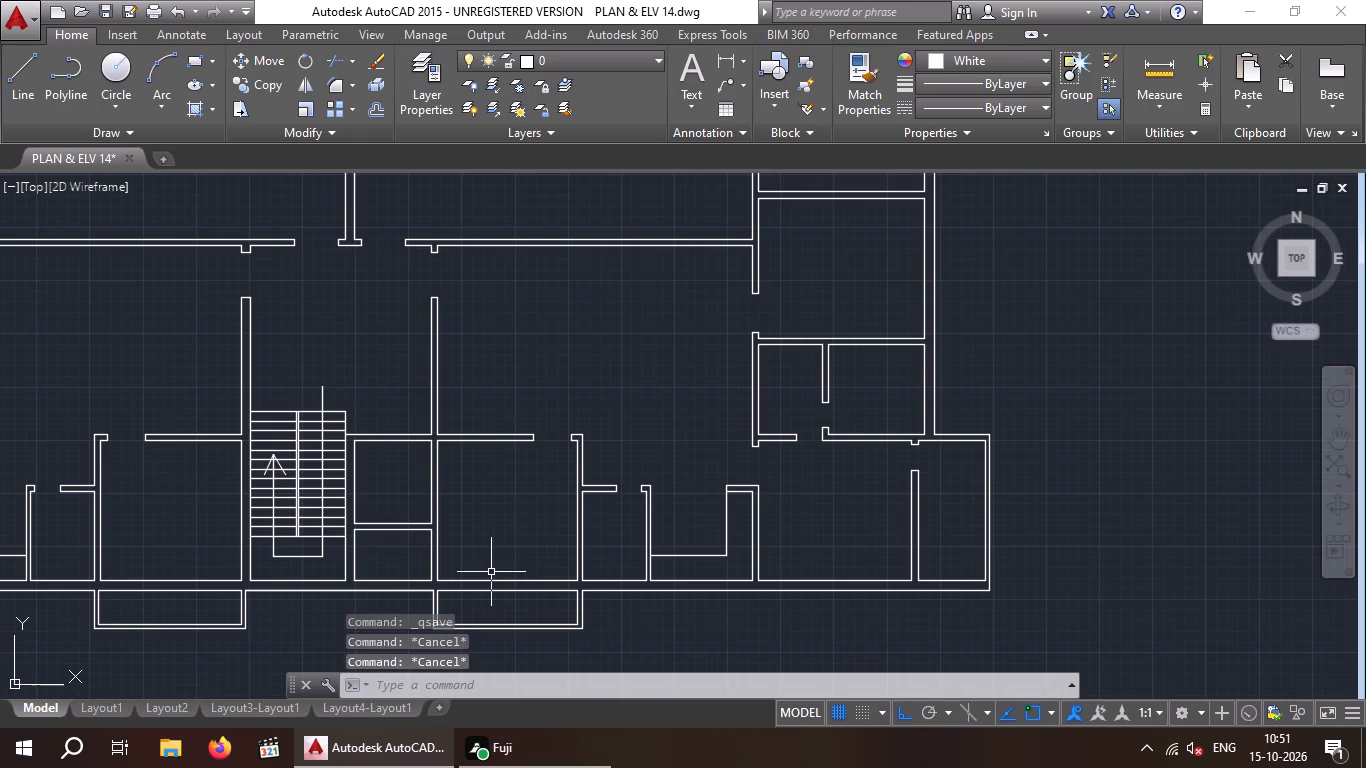
Draw a 3' horizontal line in the empty space southeast of the floor plan.
scroll(930, 653, "down", 3)
key("l")
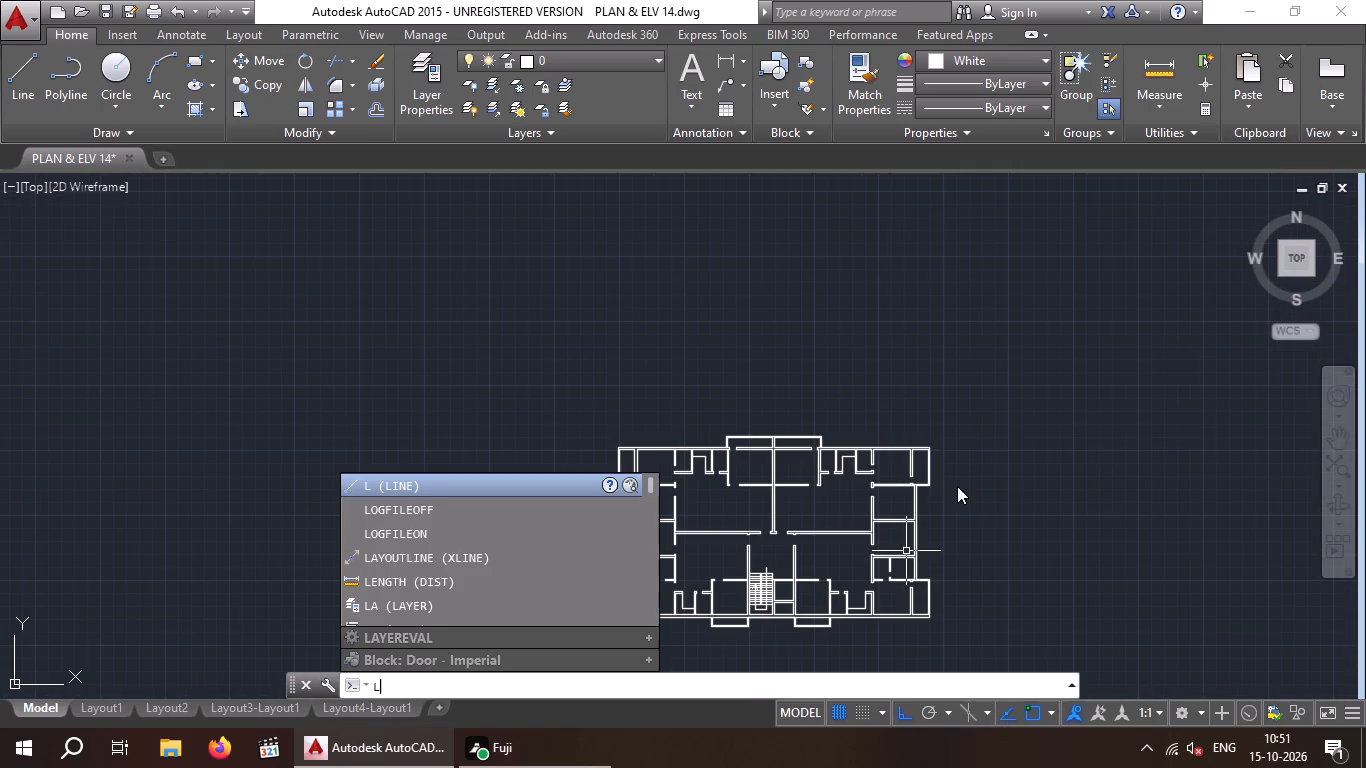
key("Return")
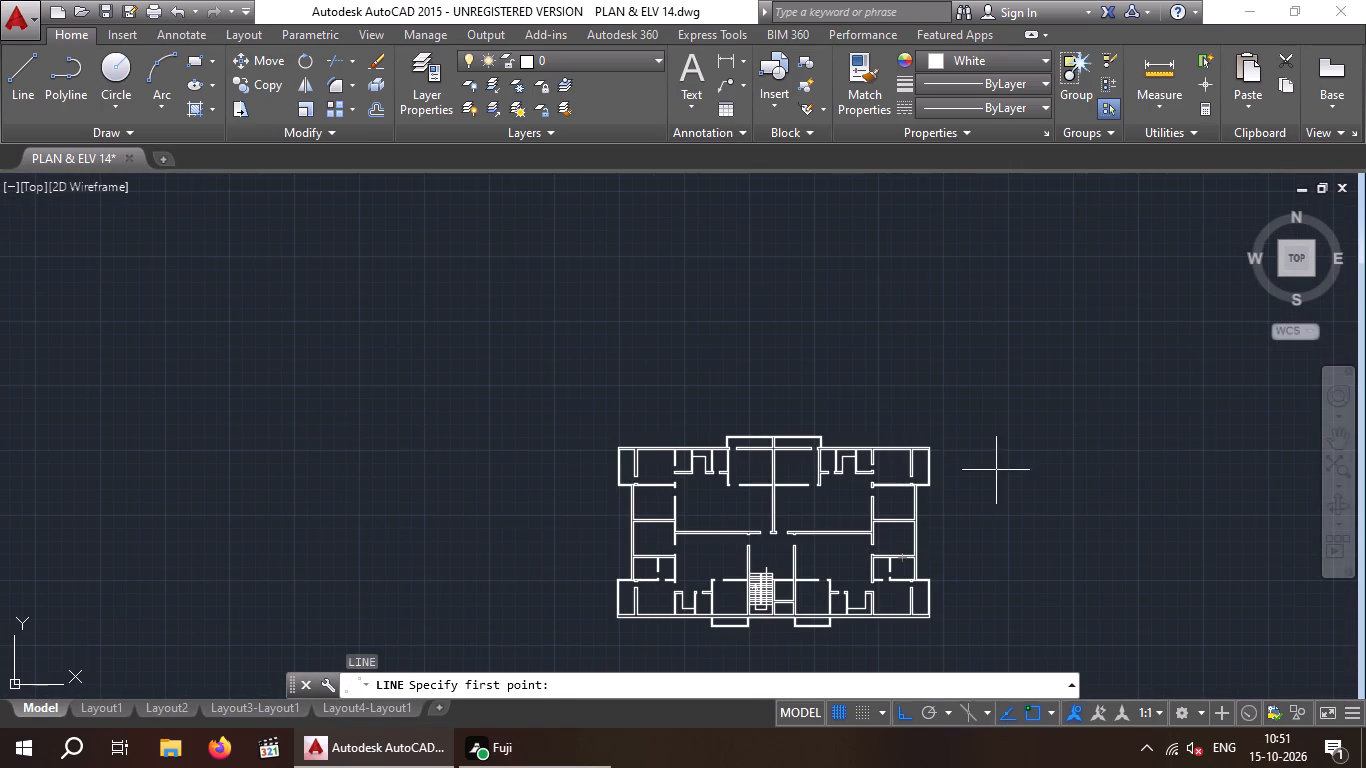
middle_click_drag(996, 469, 813, 394)
middle_click_drag(831, 534, 811, 445)
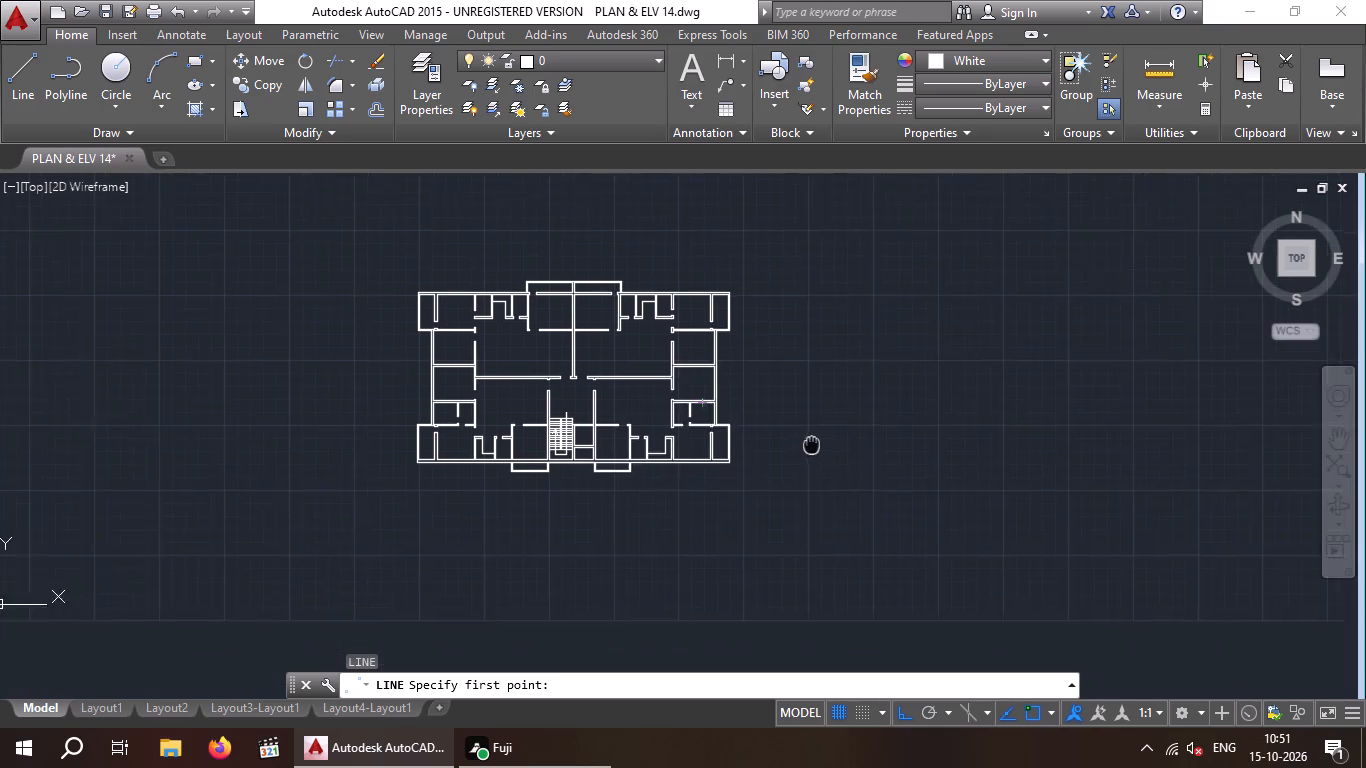
middle_click_drag(811, 445, 800, 406)
left_click_drag(793, 482, 874, 472)
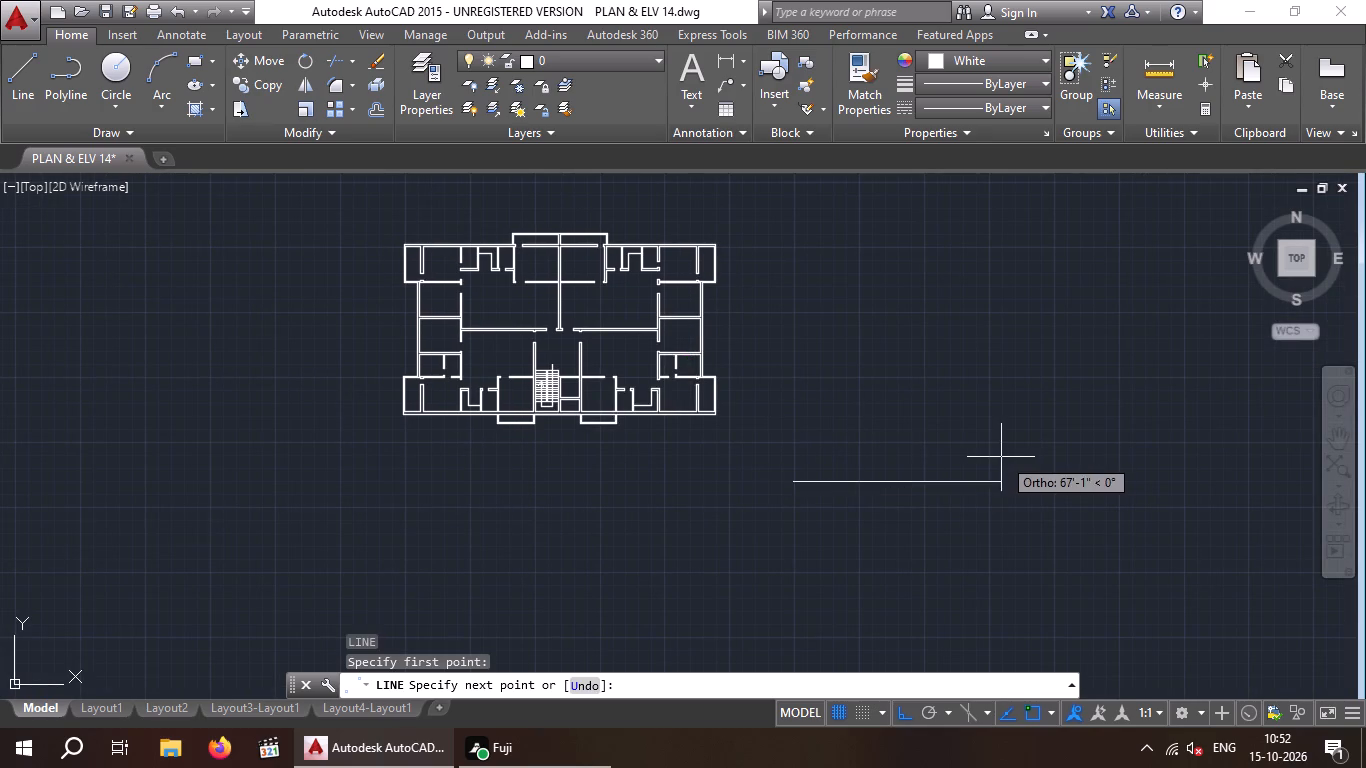
type("33")
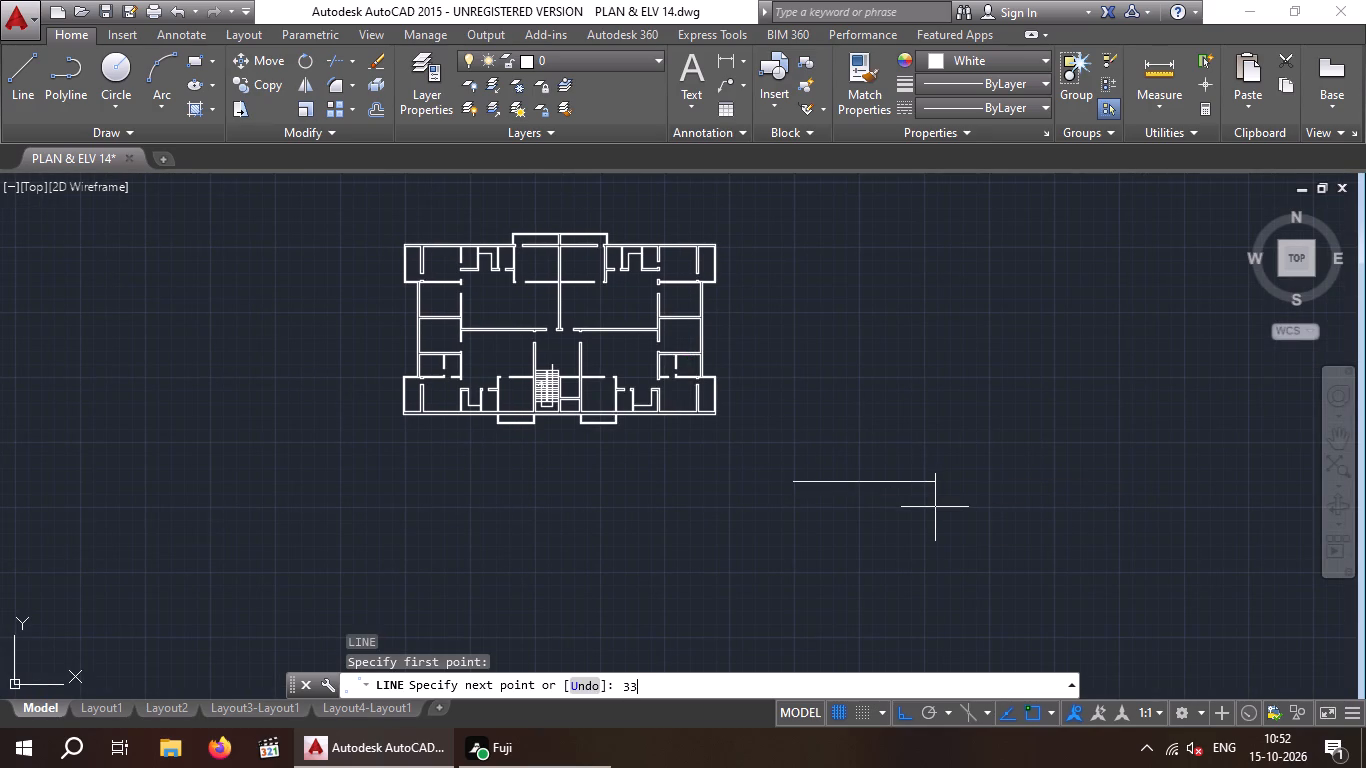
key("BackSpace")
key("apostrophe")
key("Return")
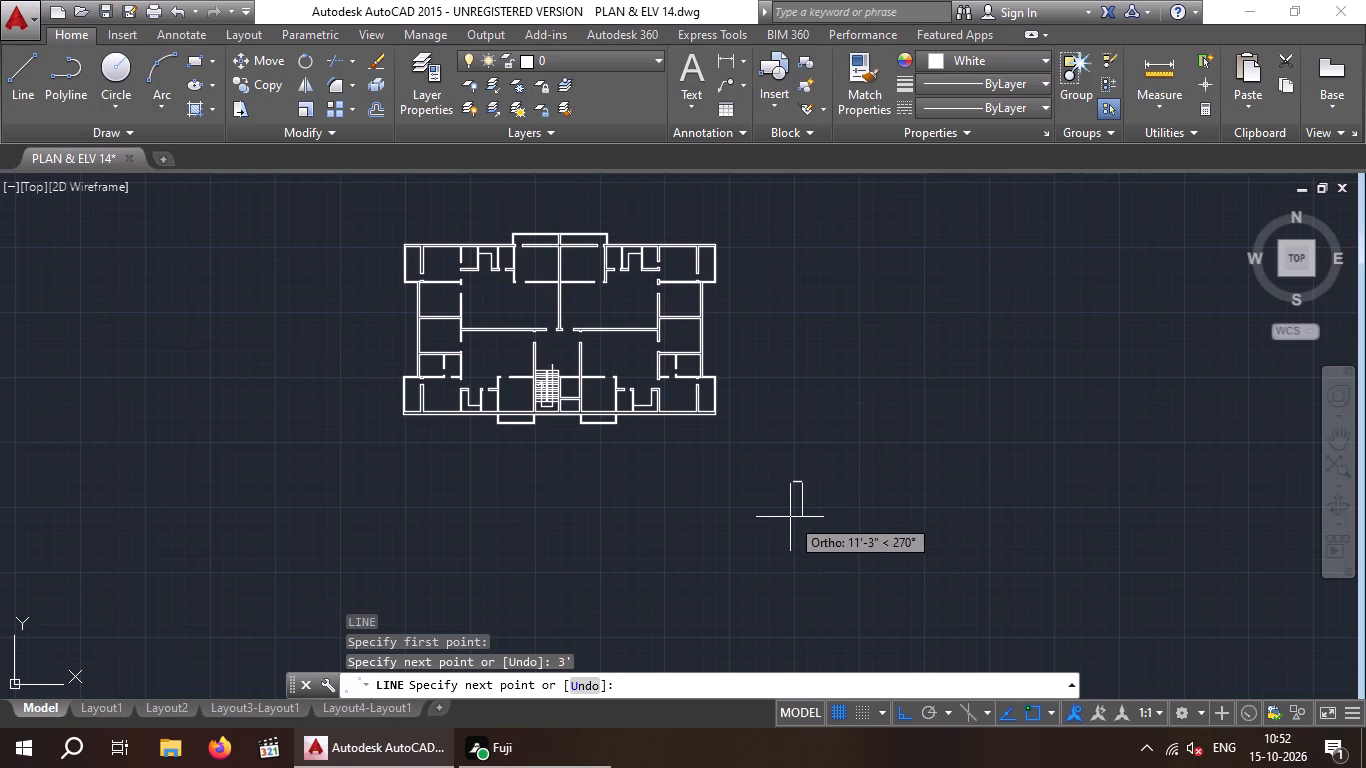
key("Escape")
key("Escape")
Draw a 9" vertical line just east of the separate 3' horizontal line.
key("l")
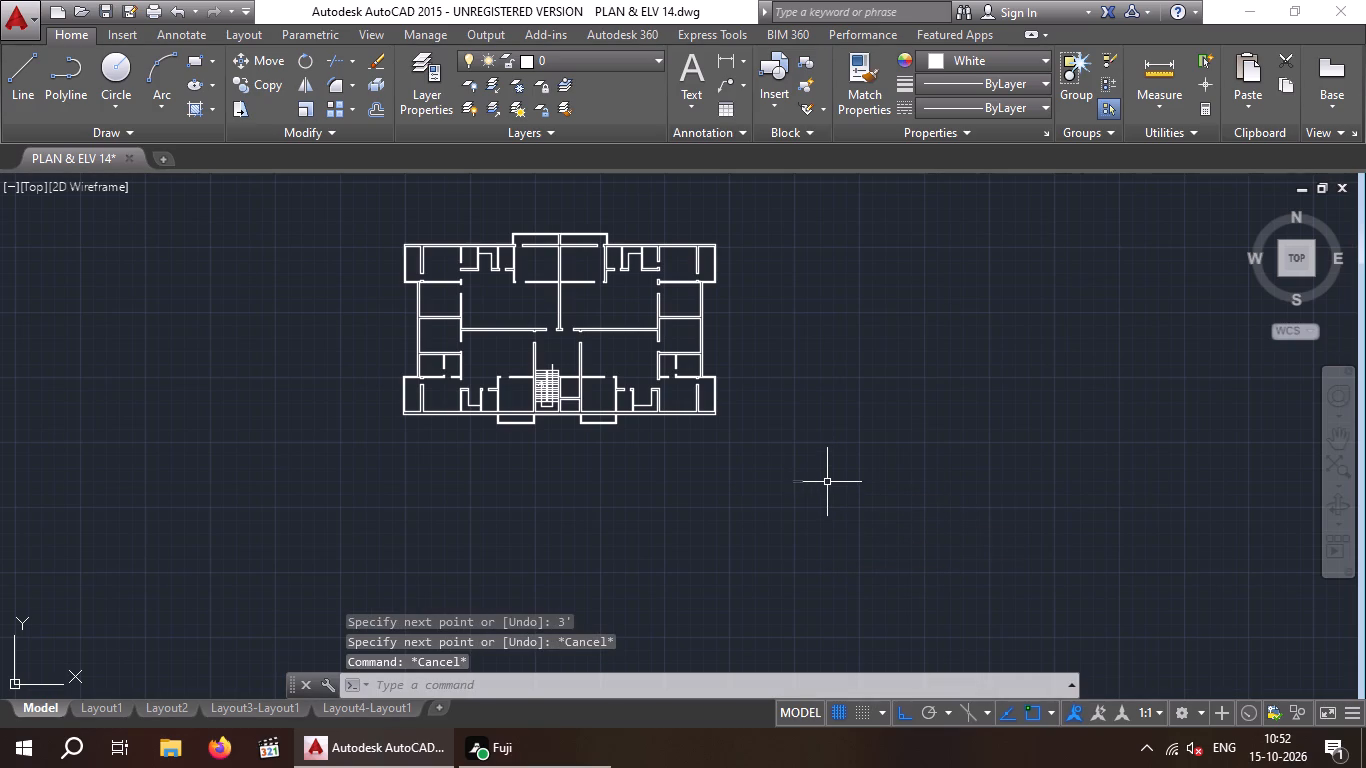
key("Return")
scroll(825, 497, "up", 5)
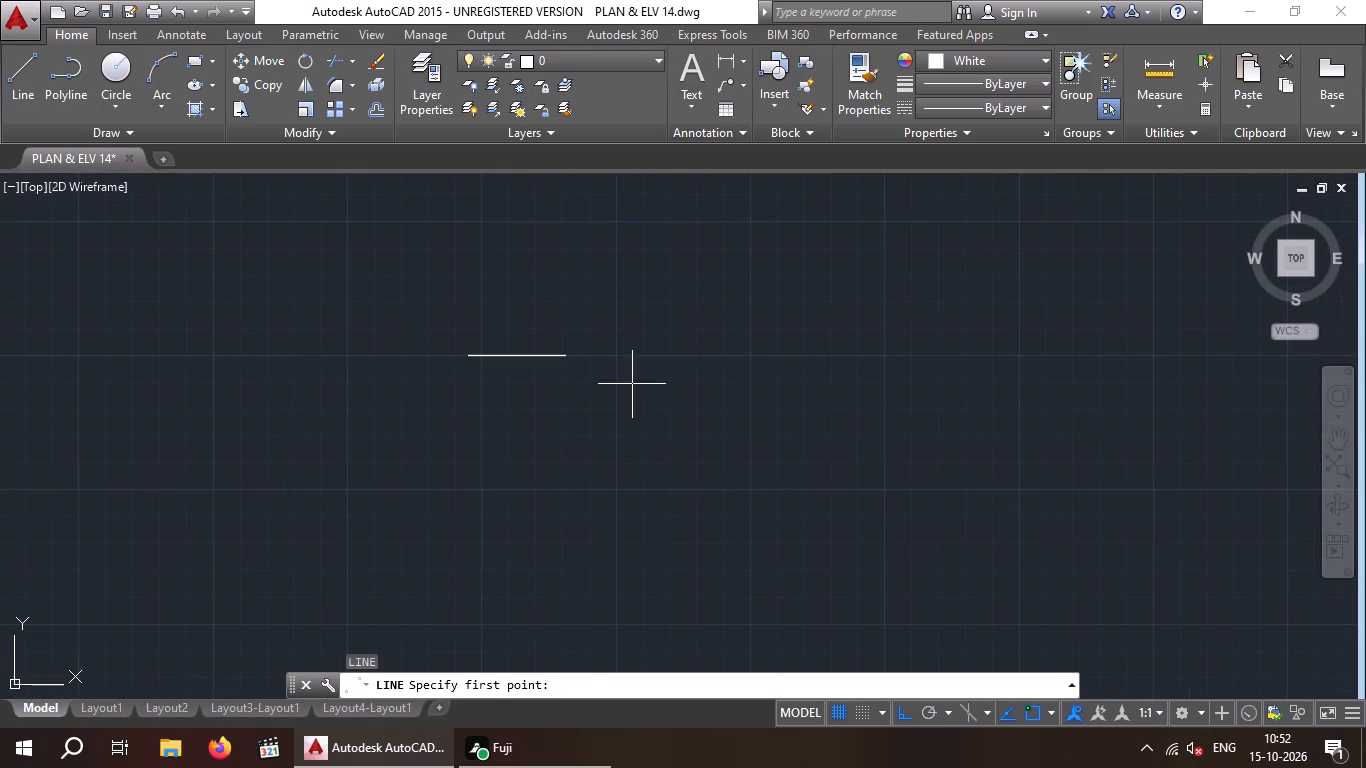
left_click_drag(670, 331, 669, 388)
type("9\"")
key("Return")
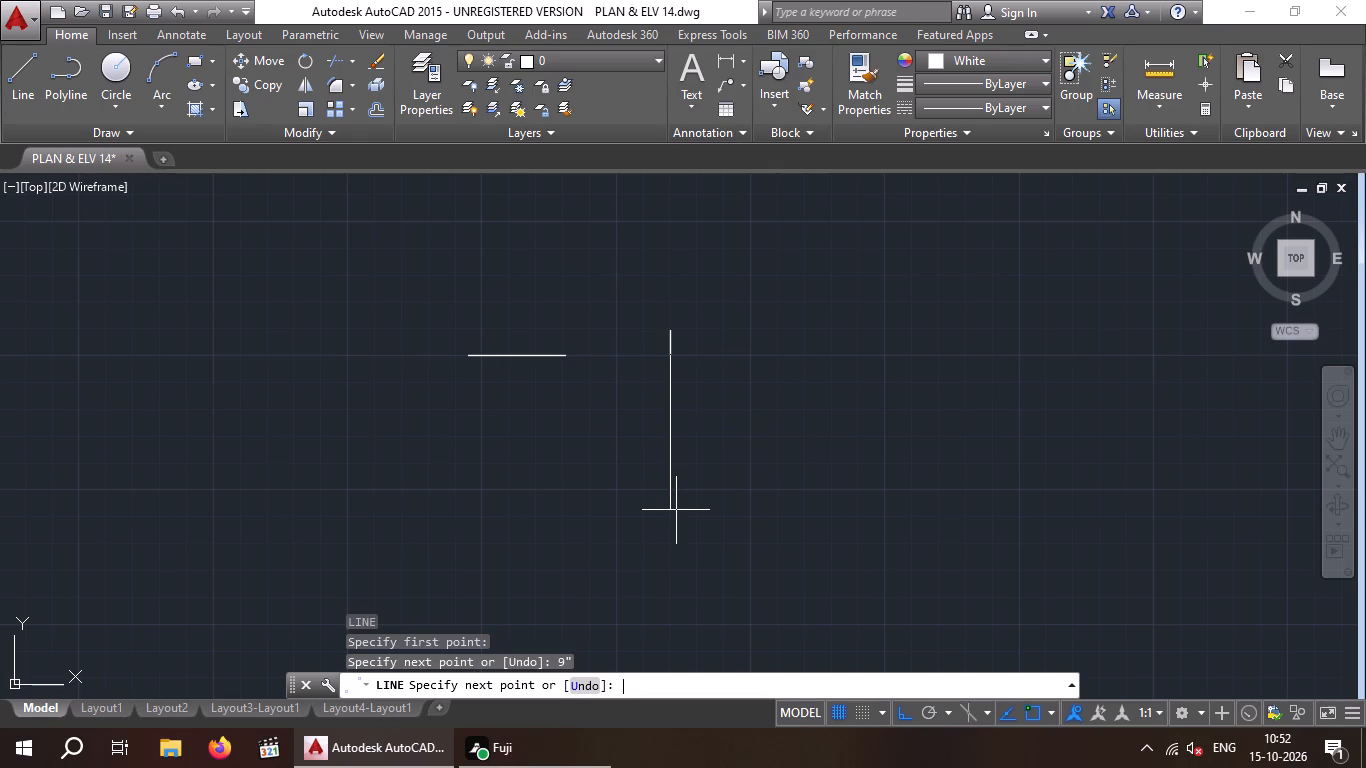
key("Escape")
key("Escape")
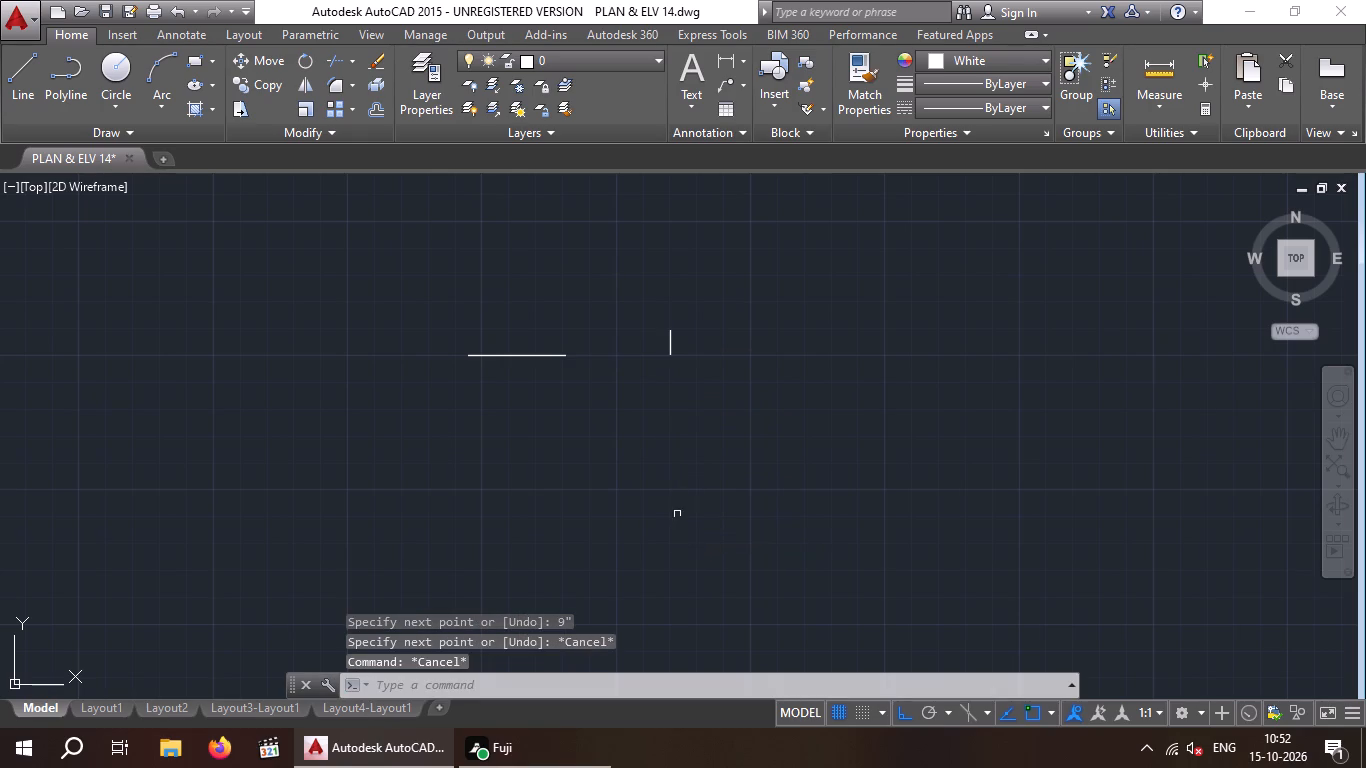
Move the 9" vertical line by its midpoint onto the east endpoint of the 3' horizontal line.
scroll(638, 323, "up", 3)
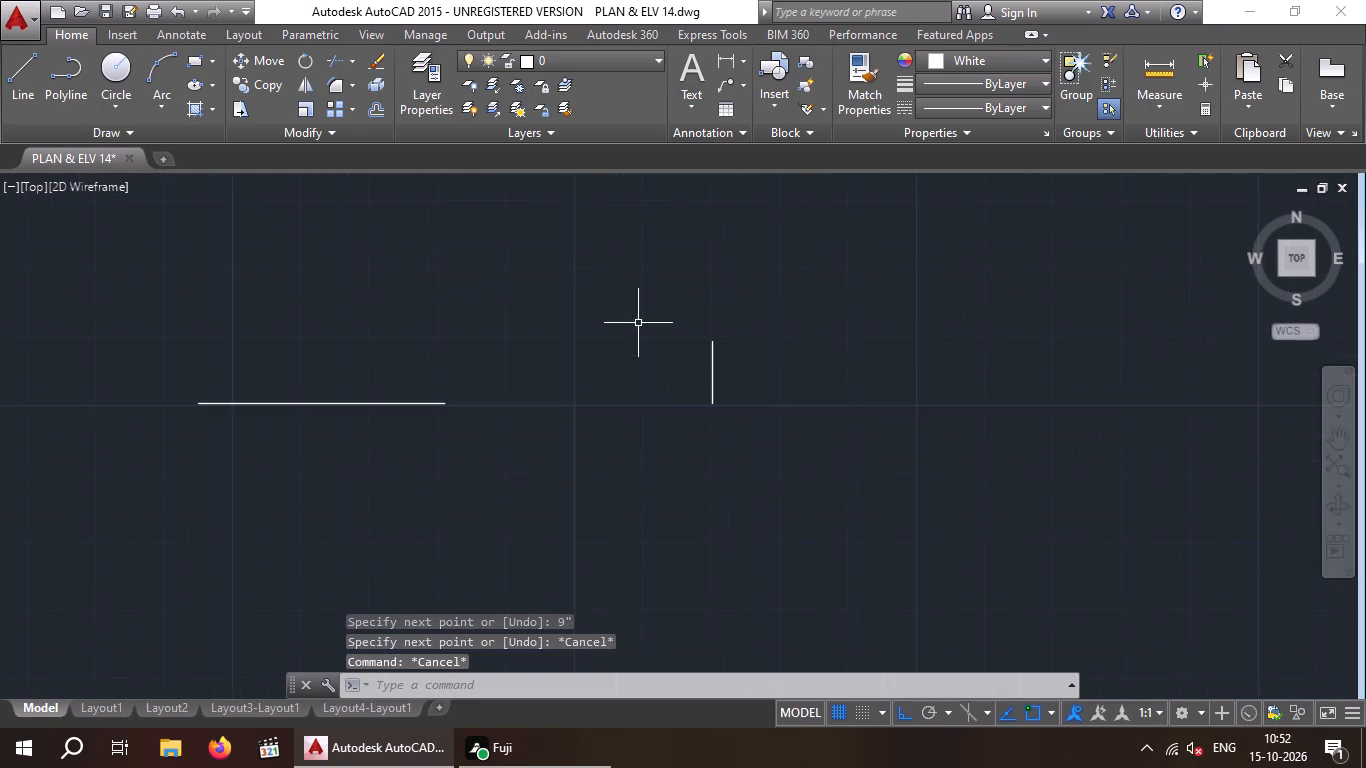
left_click_drag(681, 299, 756, 318)
left_click(988, 666)
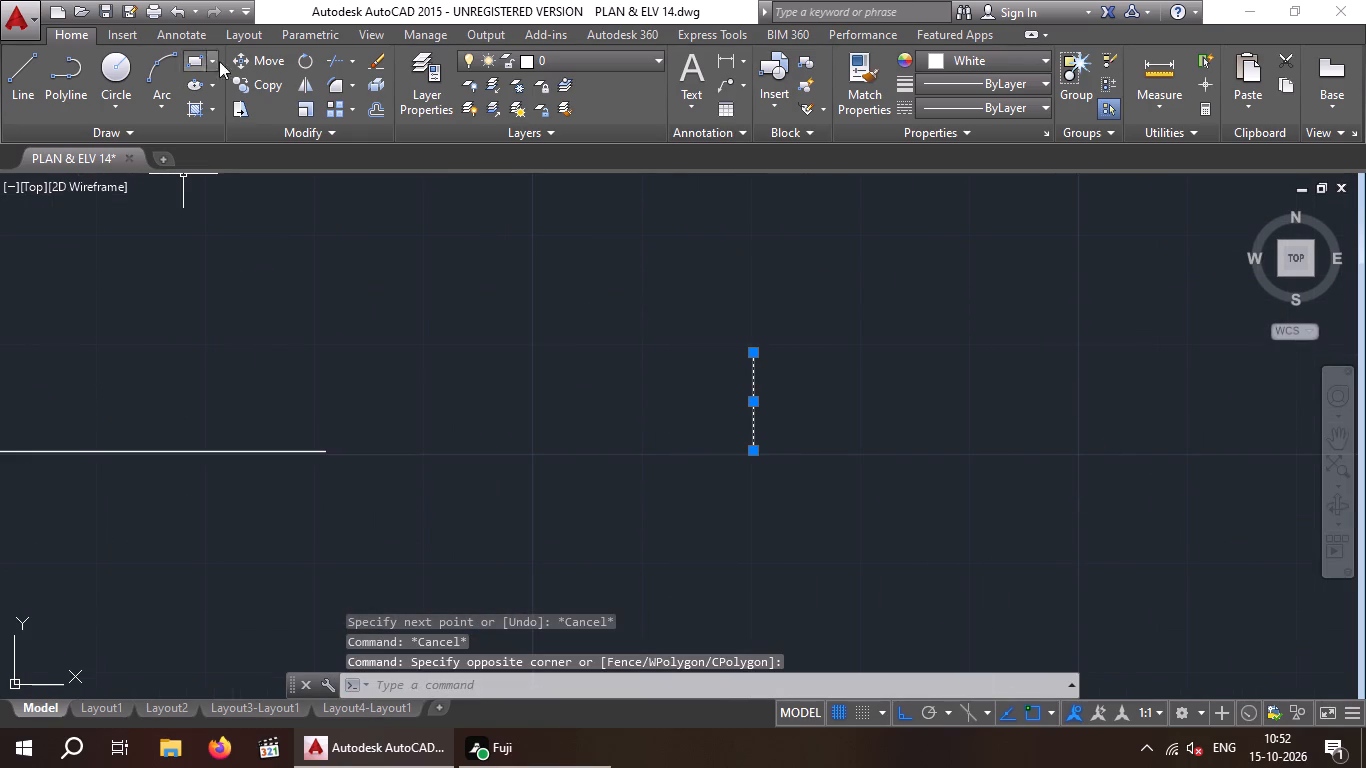
left_click(266, 57)
left_click_drag(756, 404, 729, 409)
left_click(326, 456)
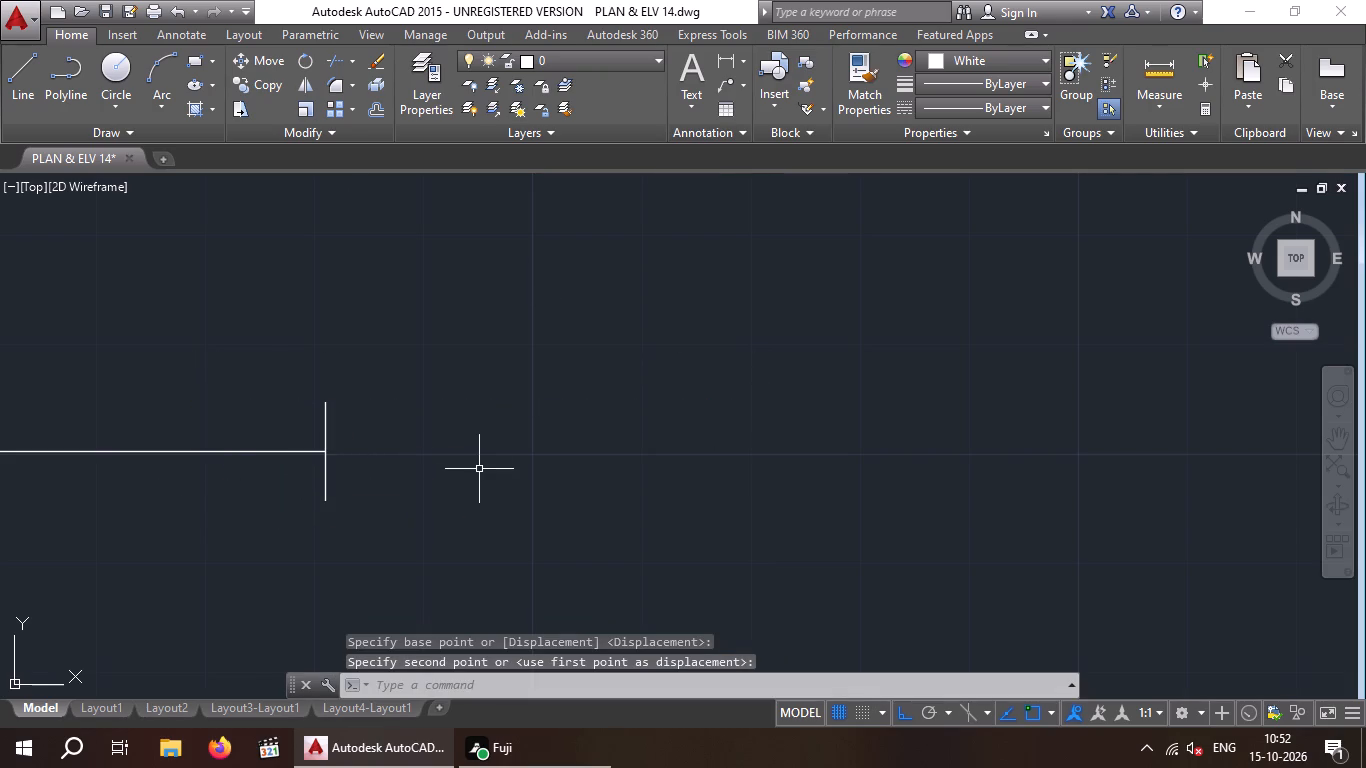
scroll(479, 469, "down", 2)
middle_click_drag(480, 470, 581, 450)
key("Escape")
key("Escape")
Offset the 9" vertical line 3' west to the other end of the horizontal line.
key("o")
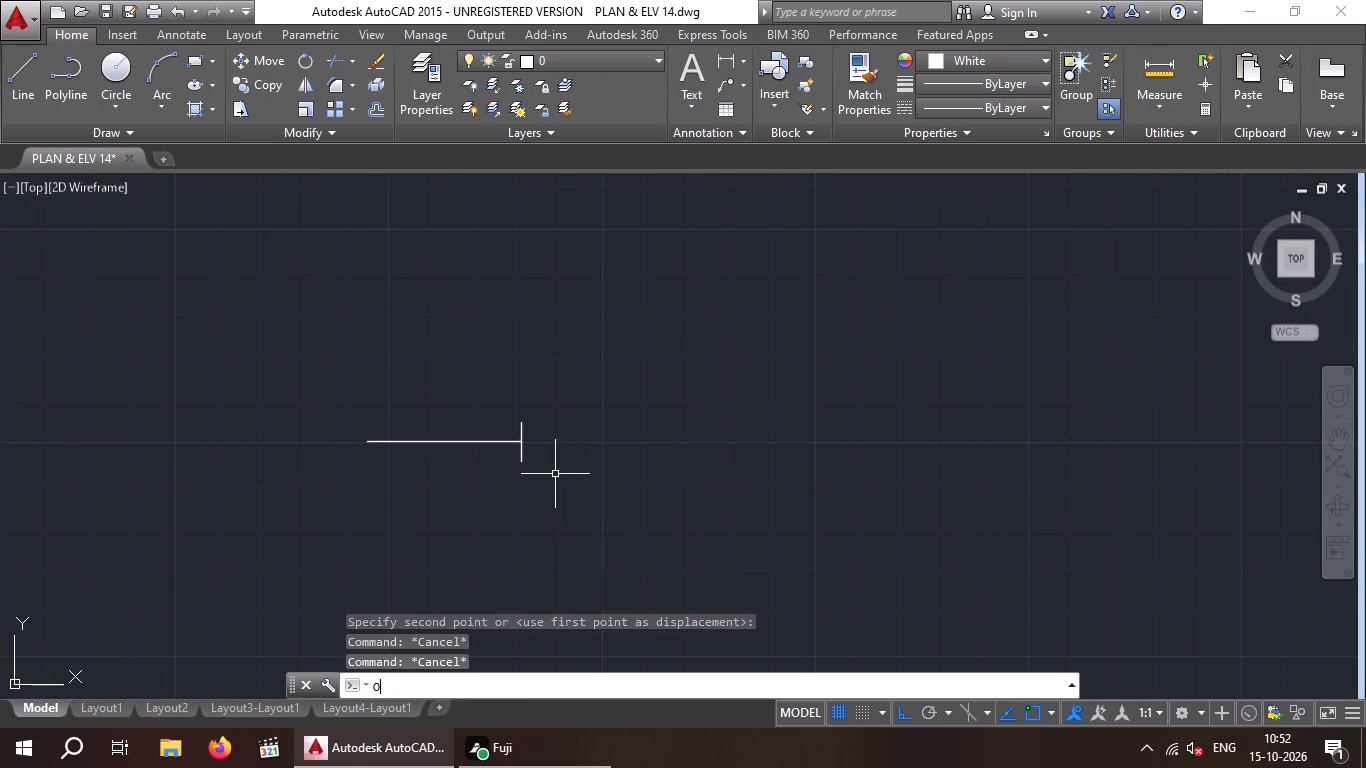
key("Return")
type("3'")
key("Return")
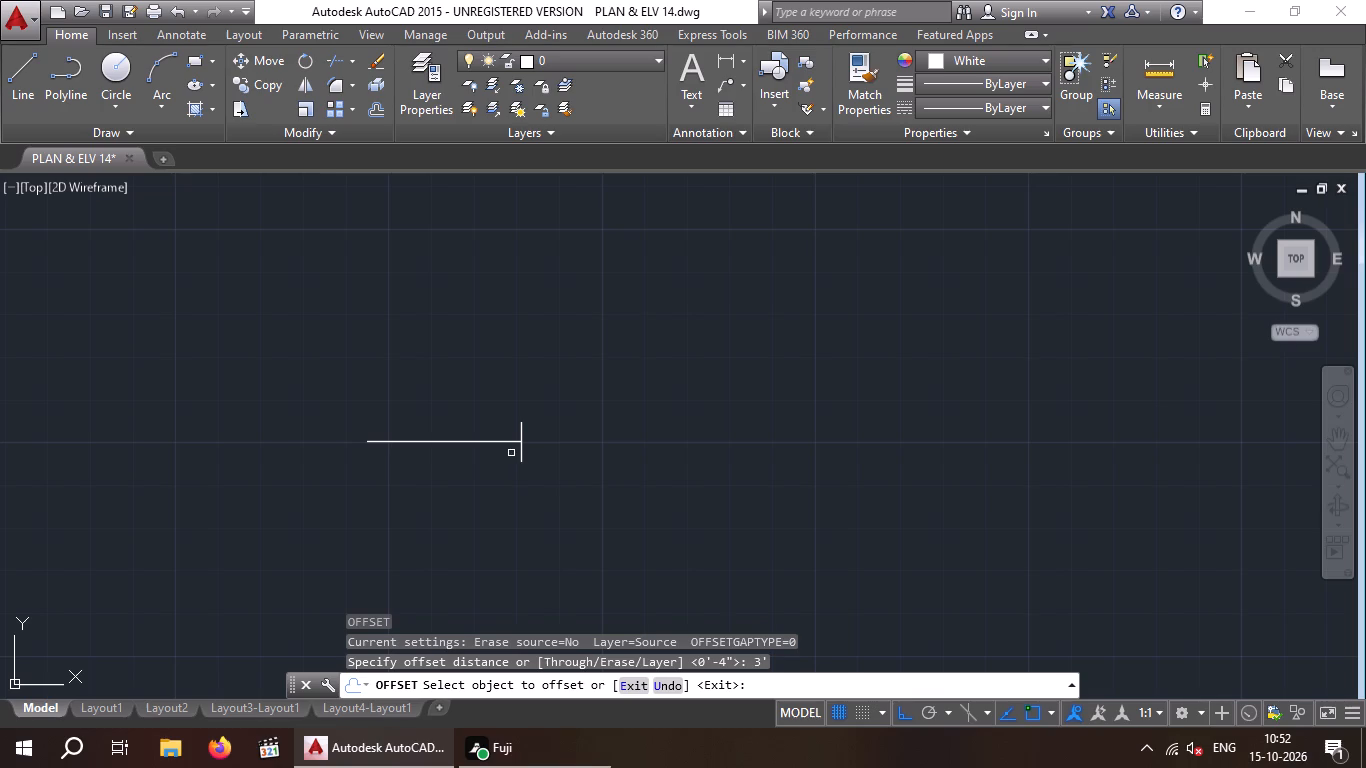
left_click_drag(521, 453, 477, 475)
left_click(235, 520)
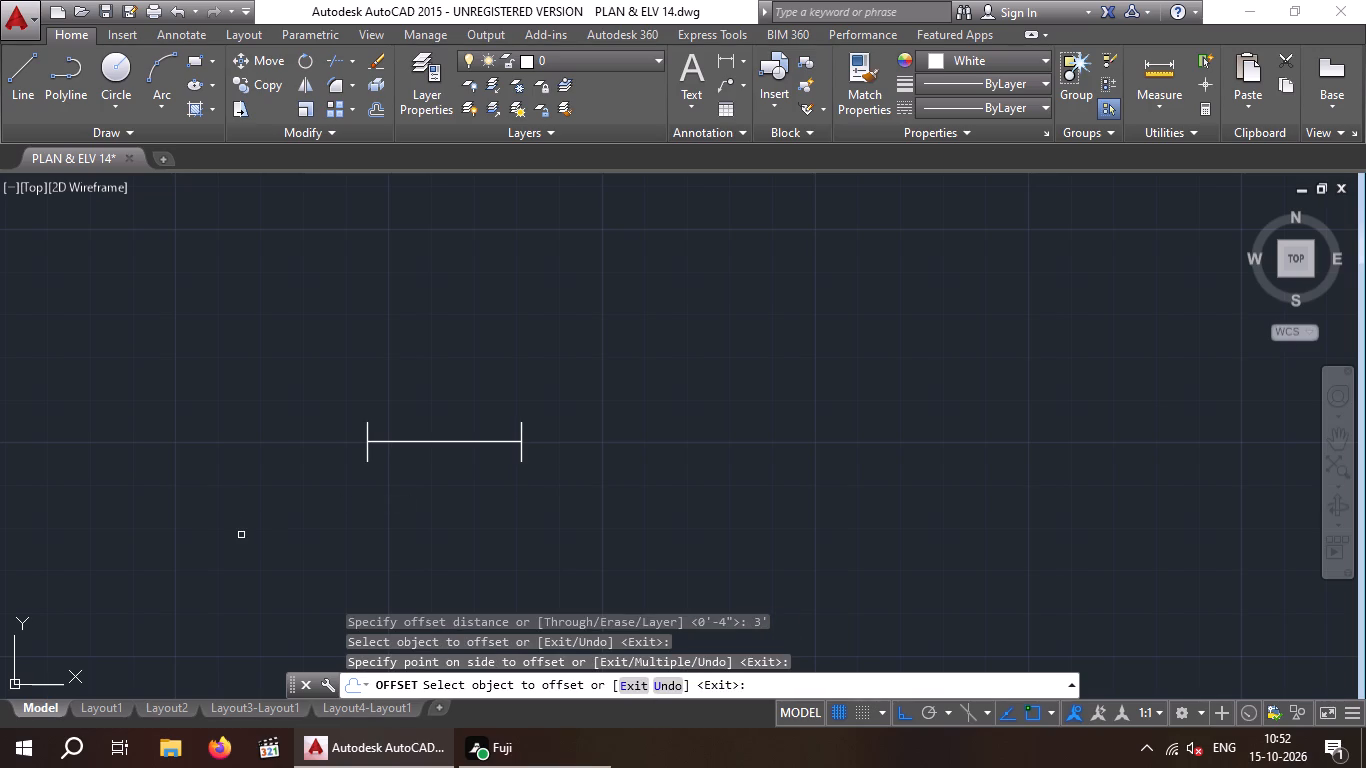
key("Escape")
key("Escape")
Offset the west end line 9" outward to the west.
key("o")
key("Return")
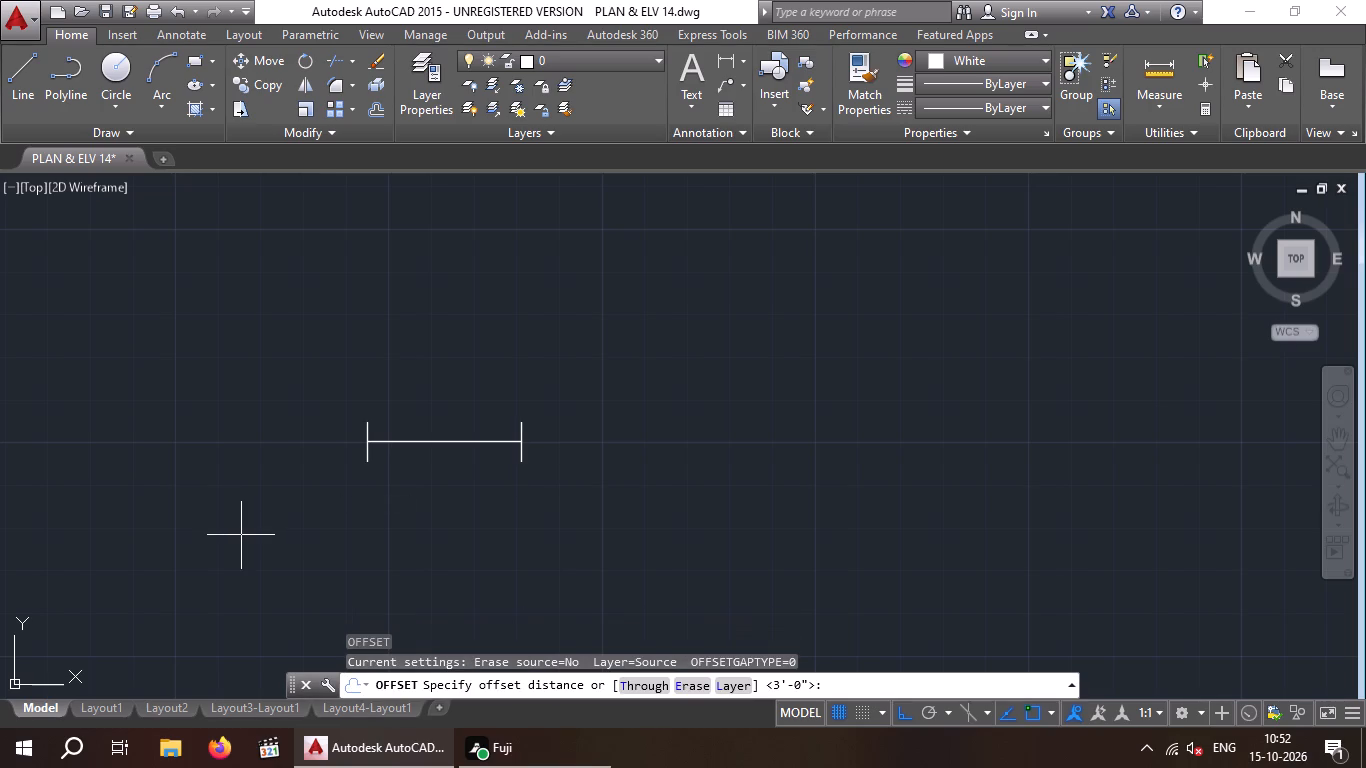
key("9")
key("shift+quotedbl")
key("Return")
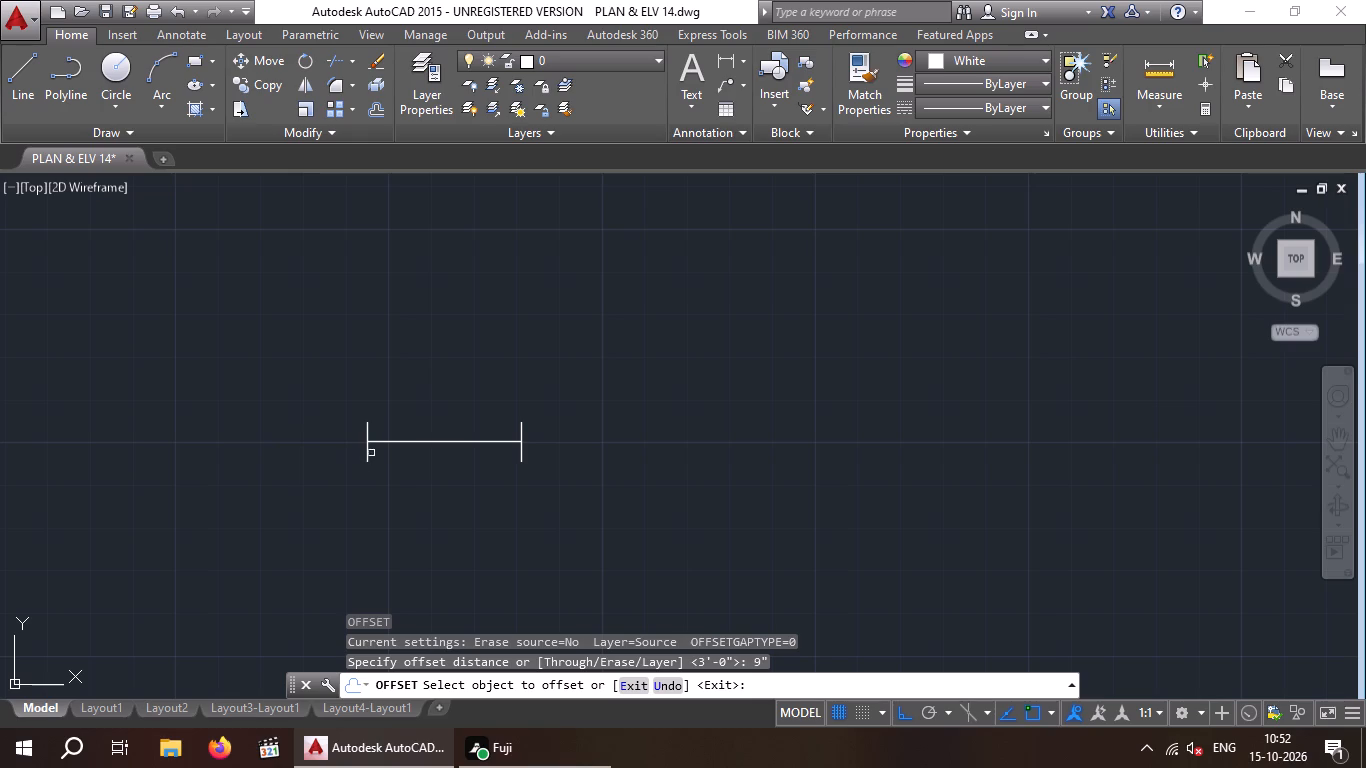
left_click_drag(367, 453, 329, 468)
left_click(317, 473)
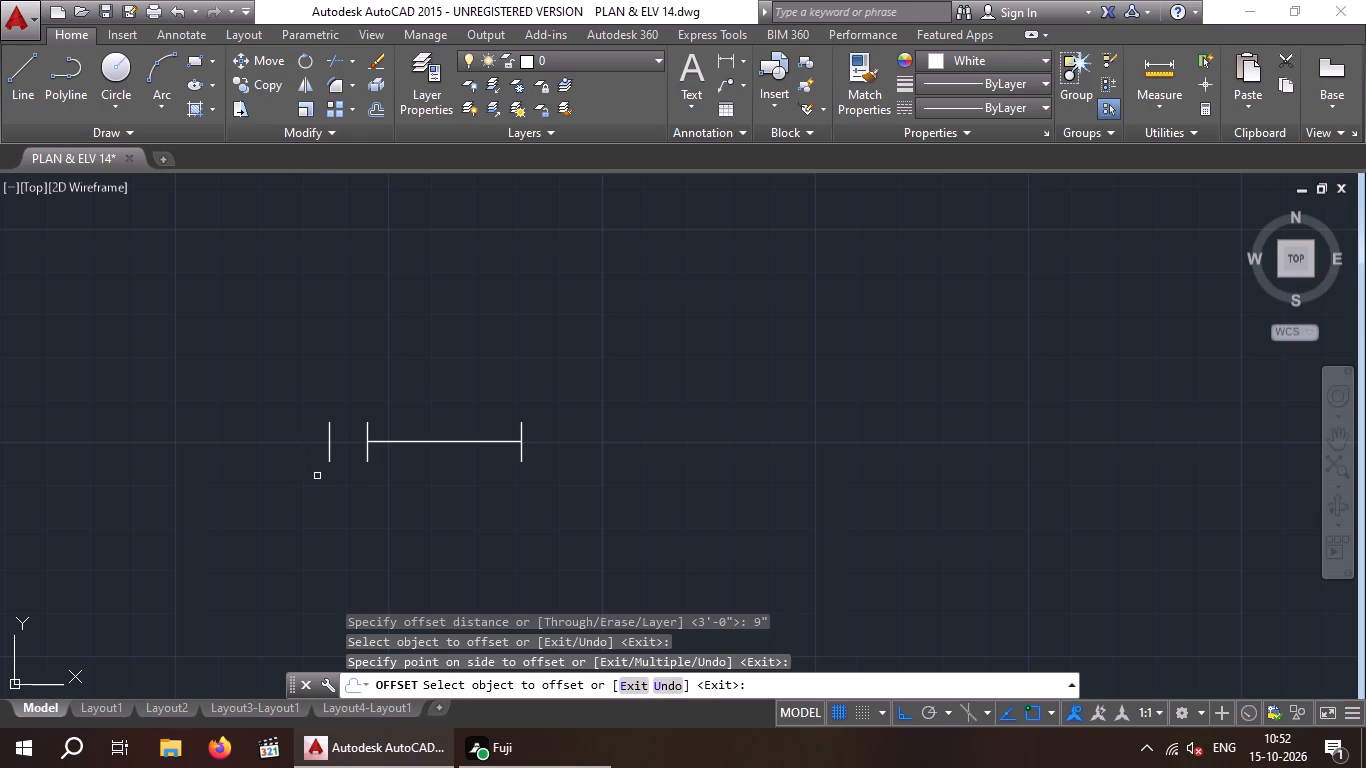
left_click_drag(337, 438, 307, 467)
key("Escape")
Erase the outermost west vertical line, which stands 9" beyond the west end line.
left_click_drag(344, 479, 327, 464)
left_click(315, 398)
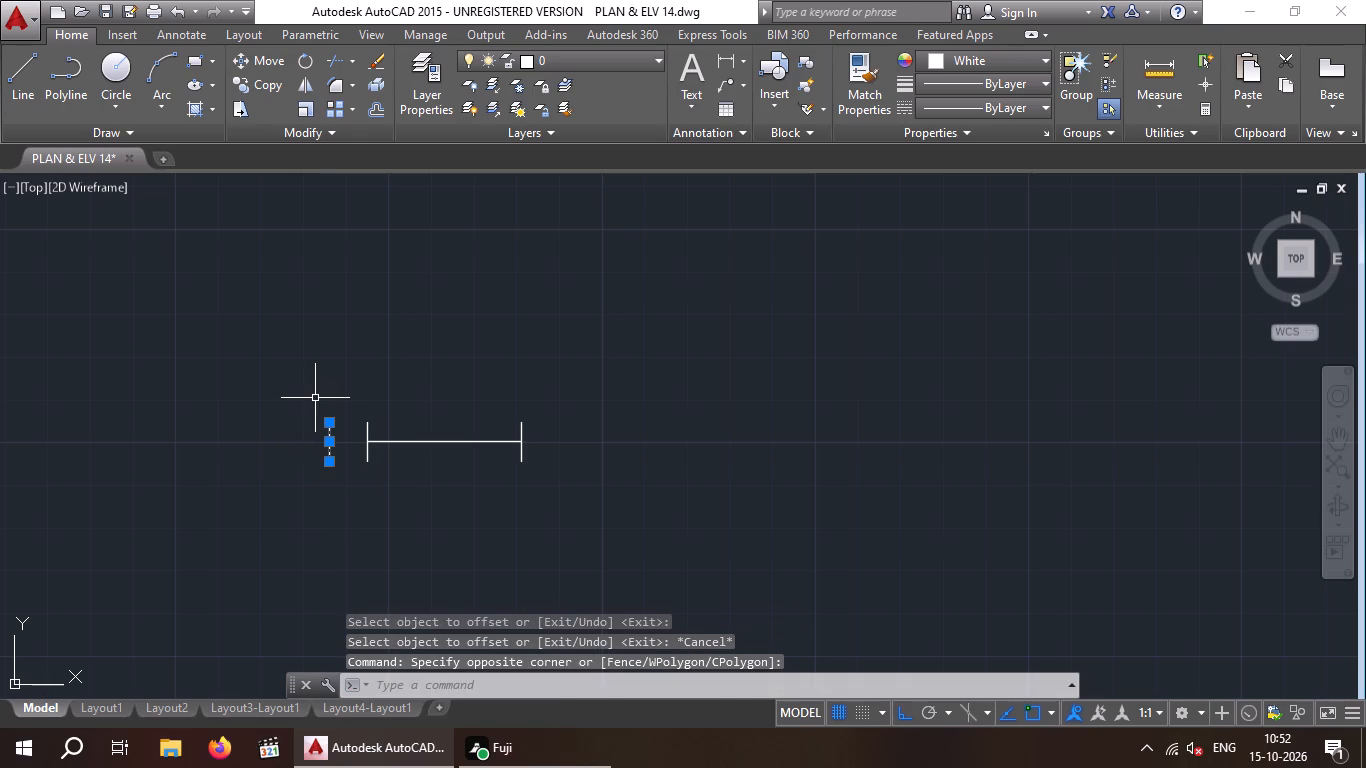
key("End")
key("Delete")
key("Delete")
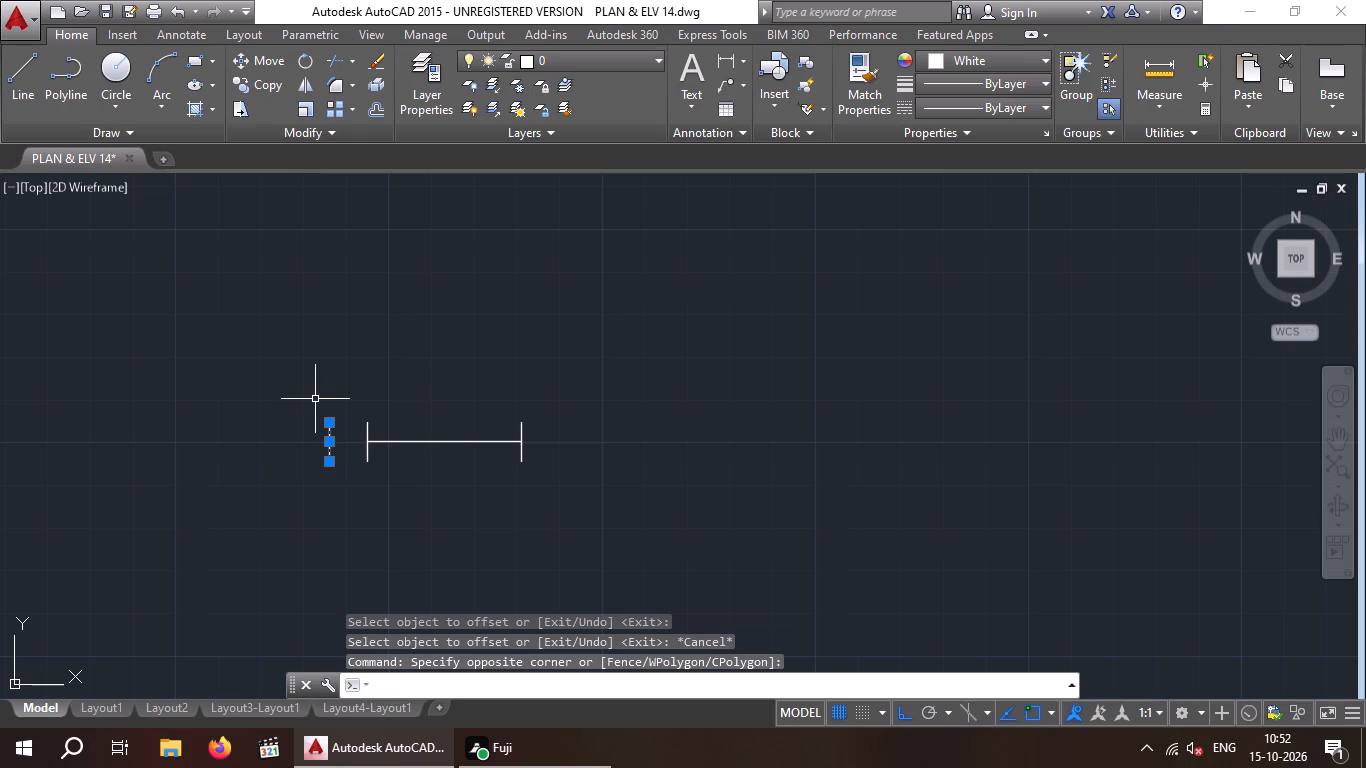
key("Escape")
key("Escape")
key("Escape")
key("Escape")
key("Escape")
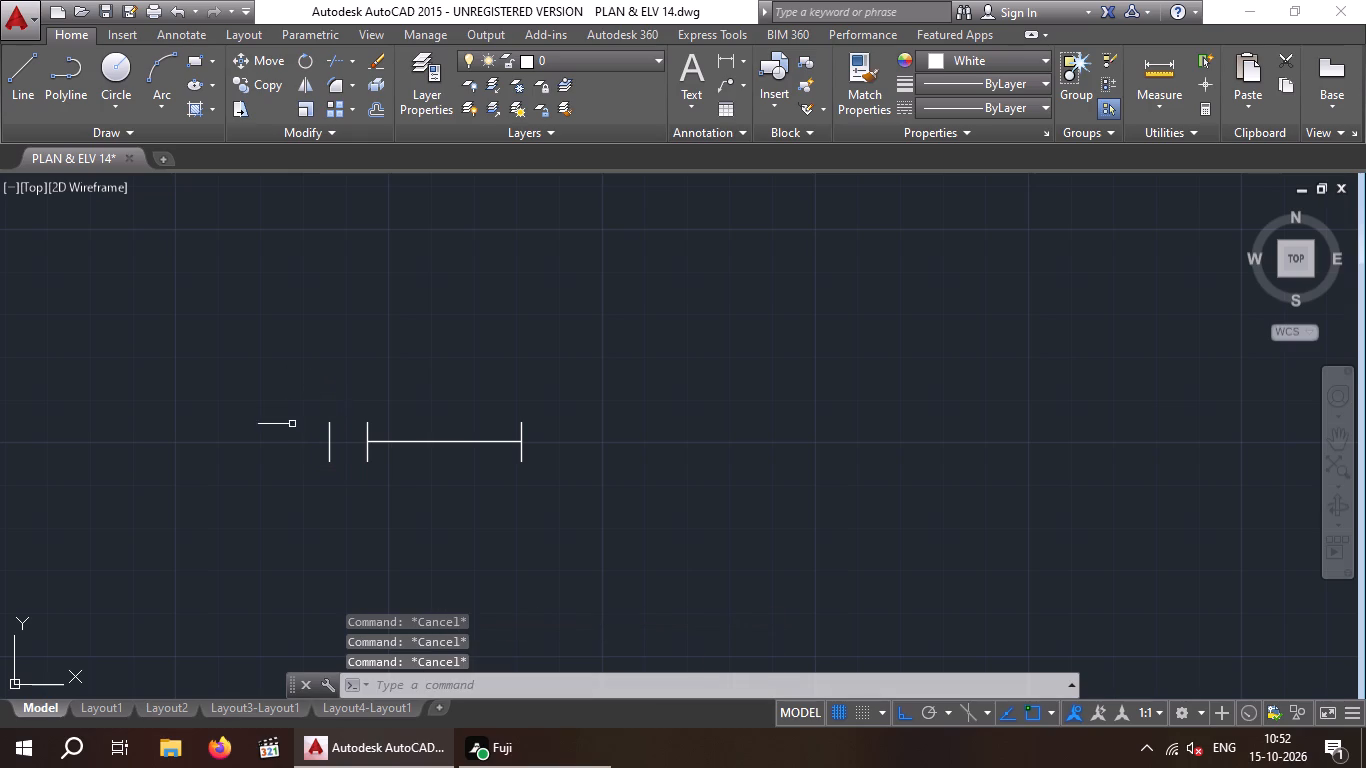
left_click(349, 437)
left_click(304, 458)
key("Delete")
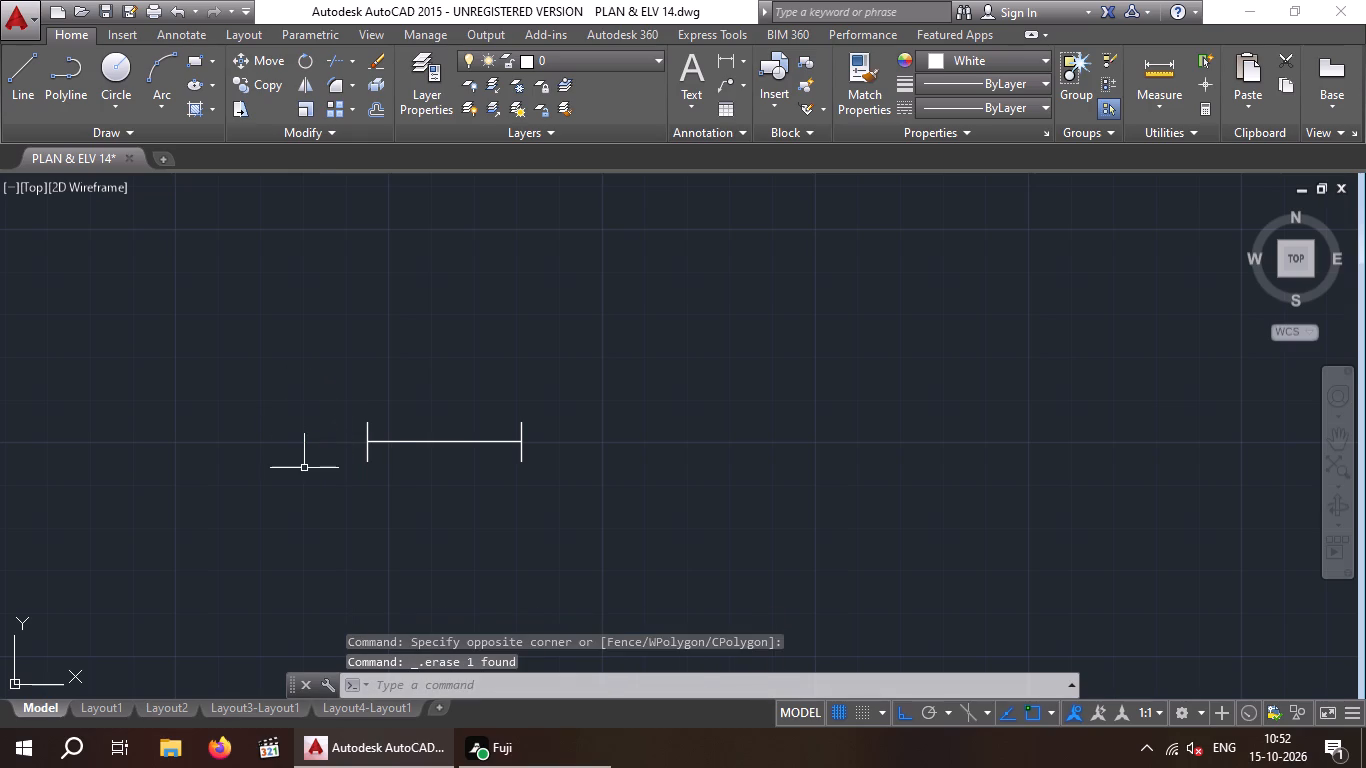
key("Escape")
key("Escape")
Offset the west and east end lines 2" outward, away from the horizontal line.
key("o")
key("Return")
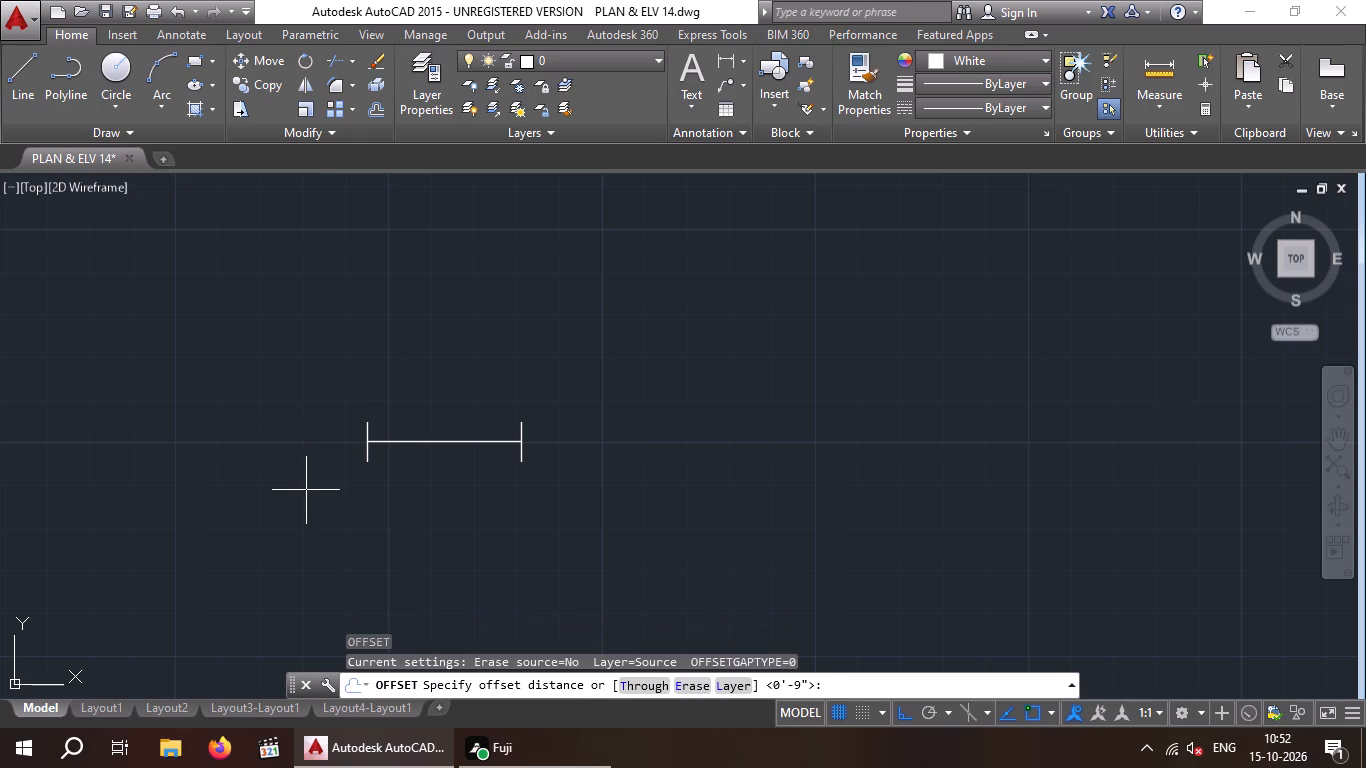
key("2")
key("shift+quotedbl")
key("Return")
left_click_drag(367, 451, 347, 461)
left_click(339, 467)
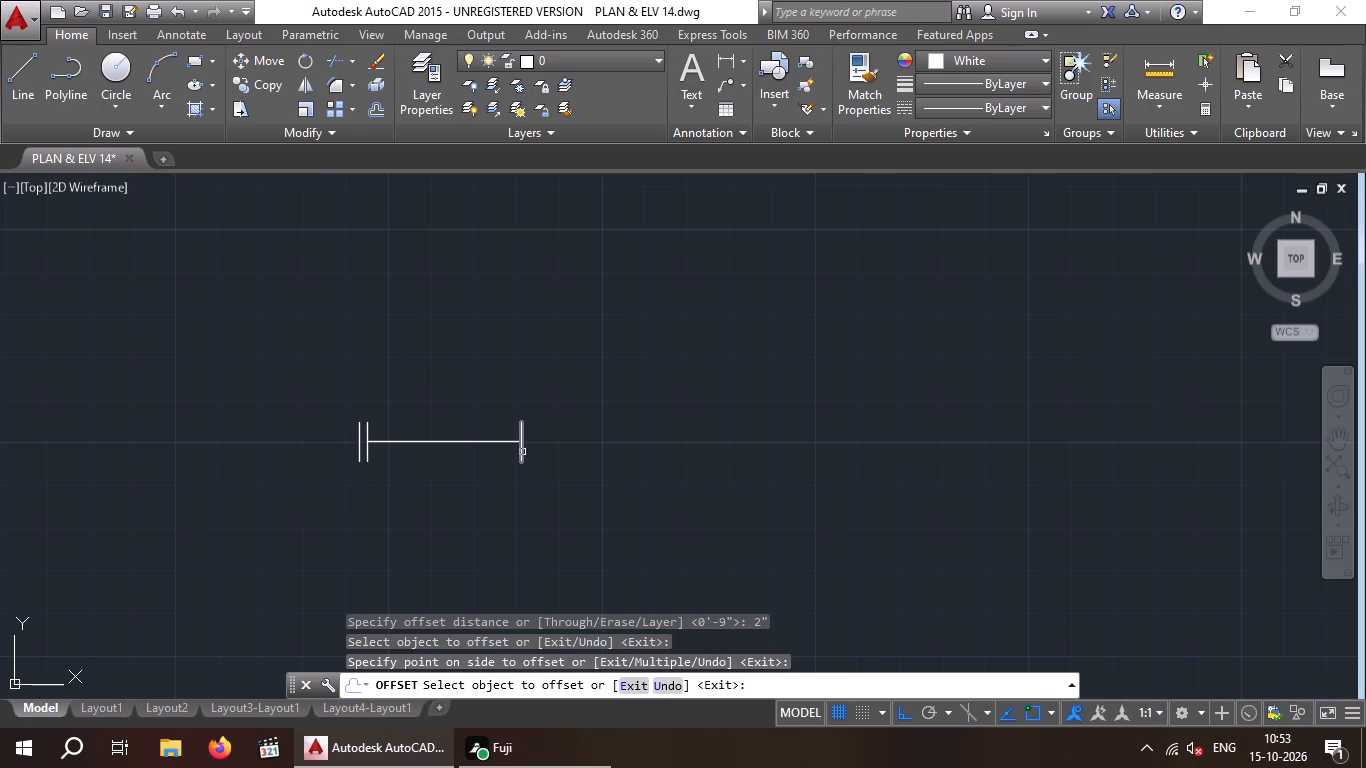
left_click(522, 452)
left_click(572, 450)
key("Escape")
key("Escape")
Offset the 3' horizontal line 1/2" to both its north and south sides.
key("o")
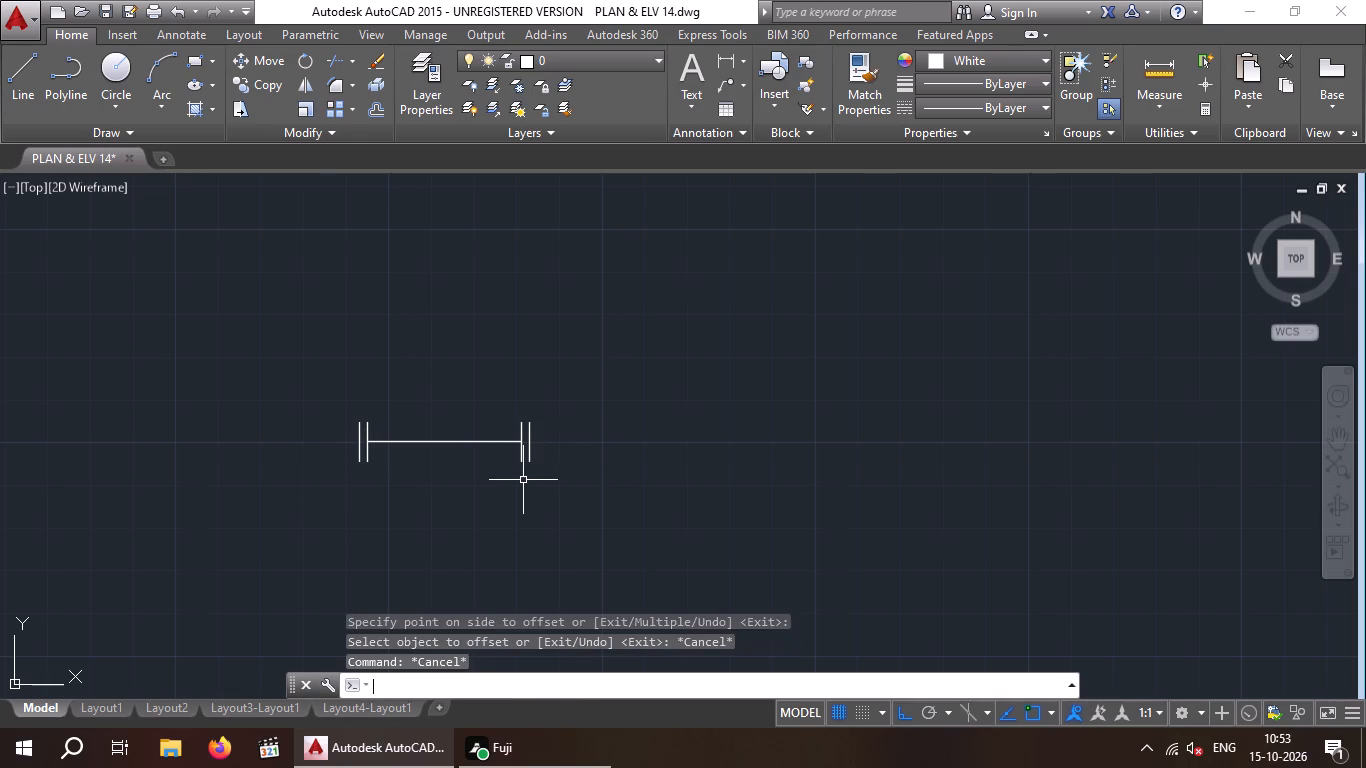
key("Return")
type("1/2")
key("shift+quotedbl")
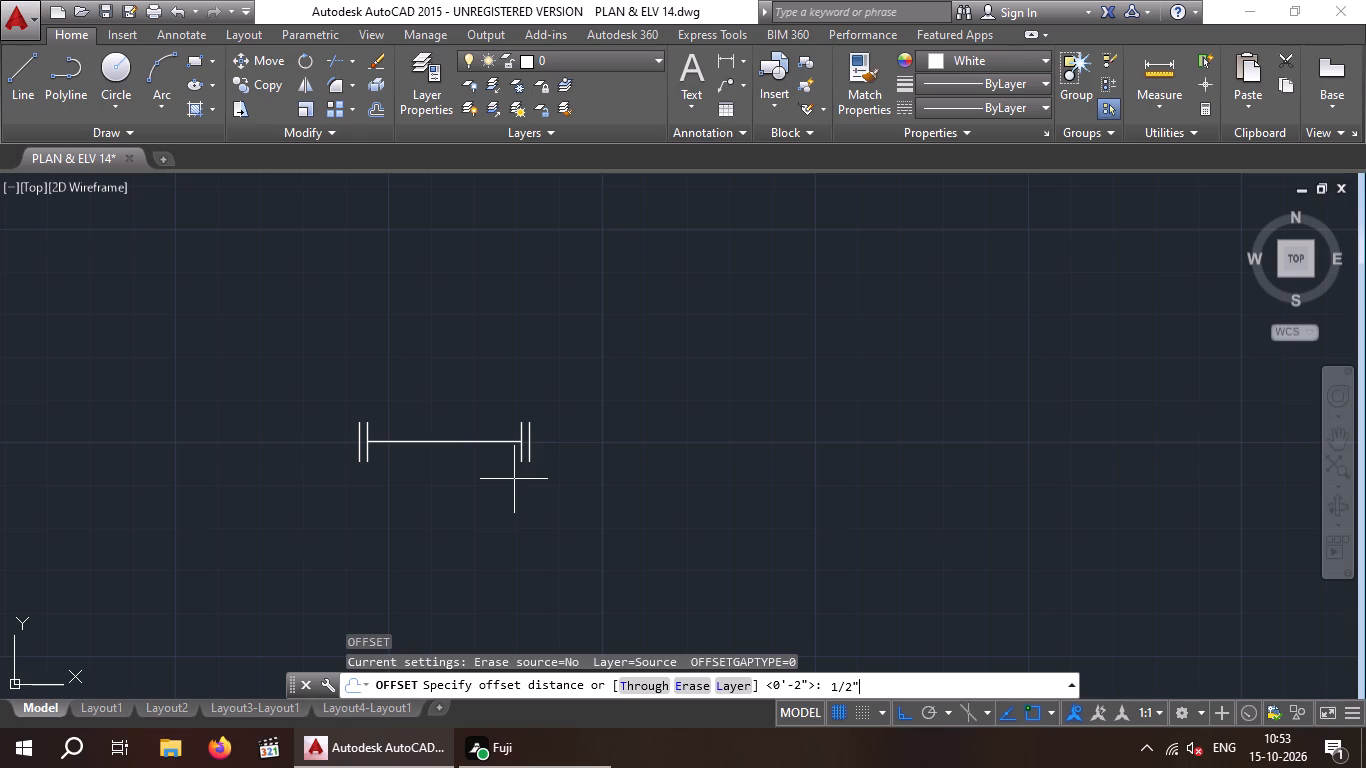
key("Return")
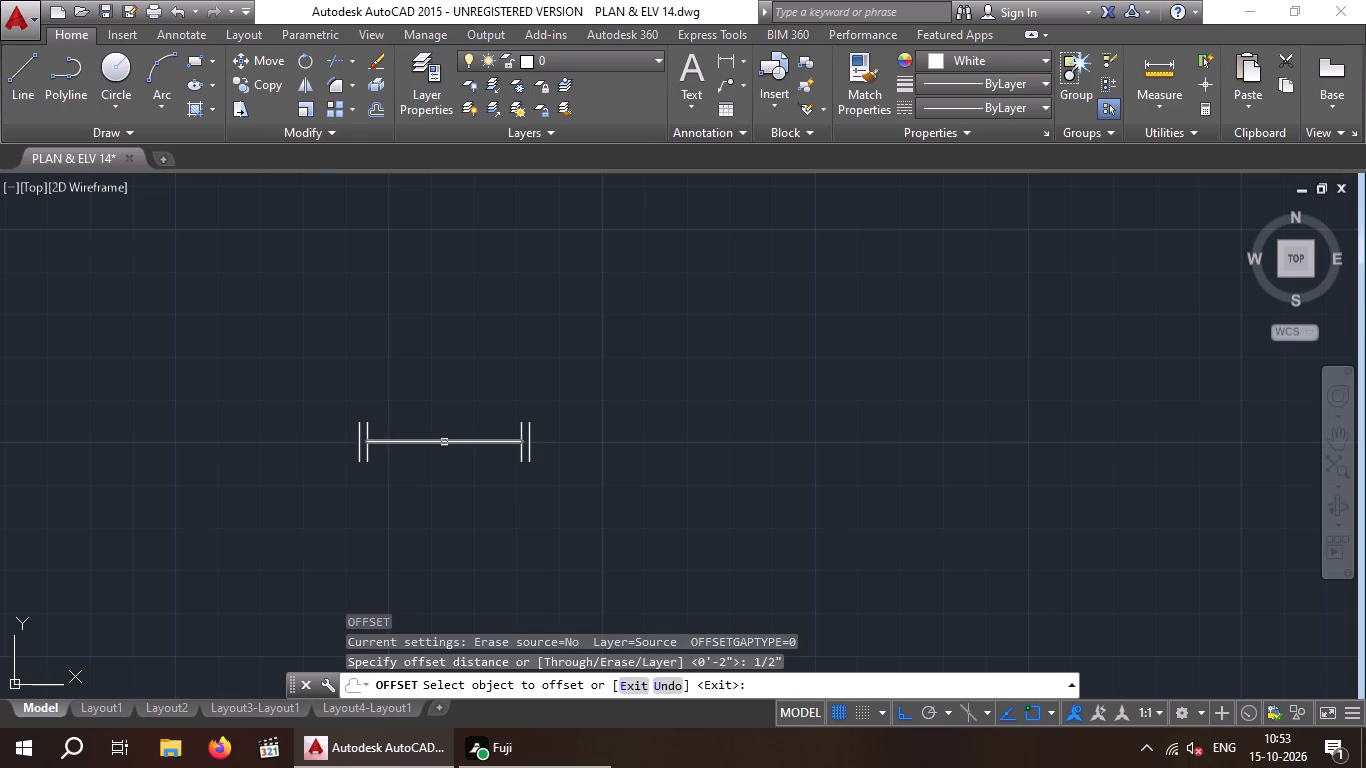
left_click(444, 442)
left_click(451, 419)
scroll(442, 445, "up", 2)
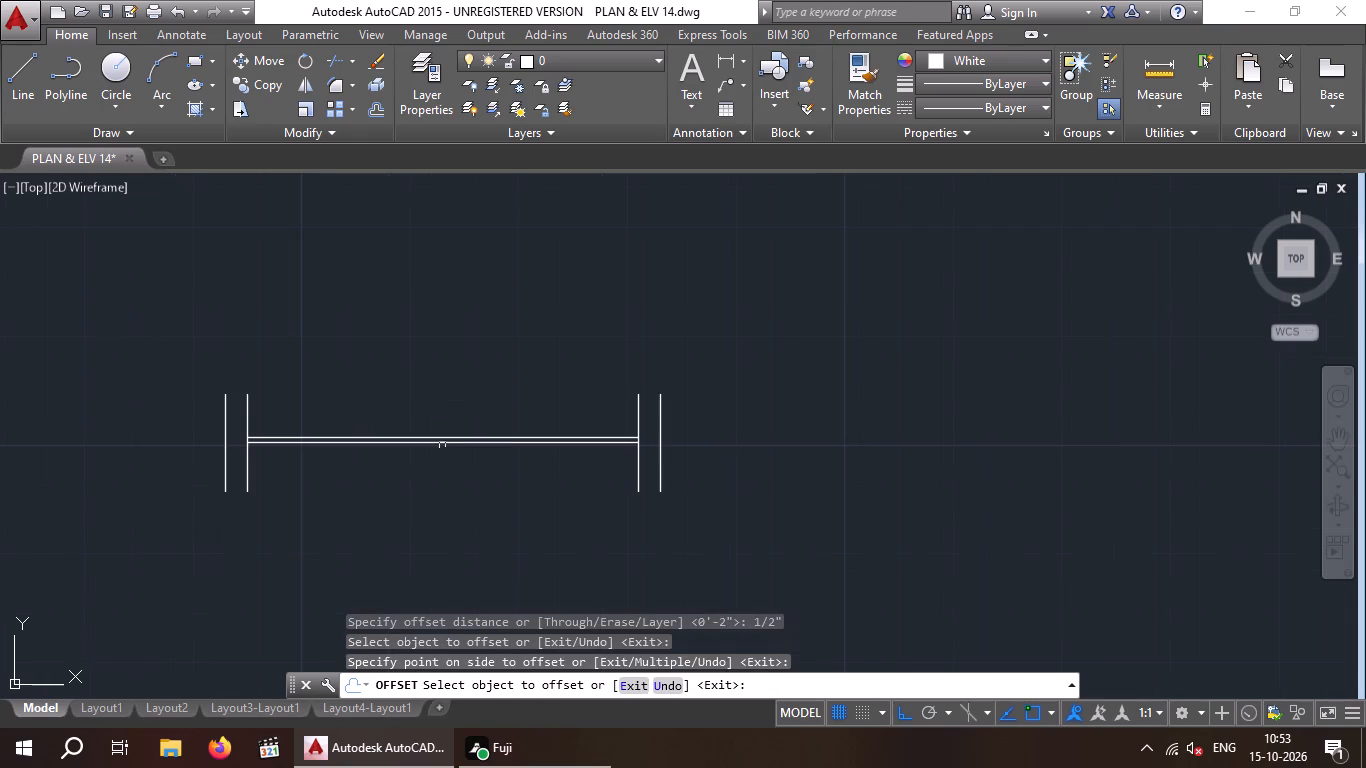
scroll(442, 444, "up", 2)
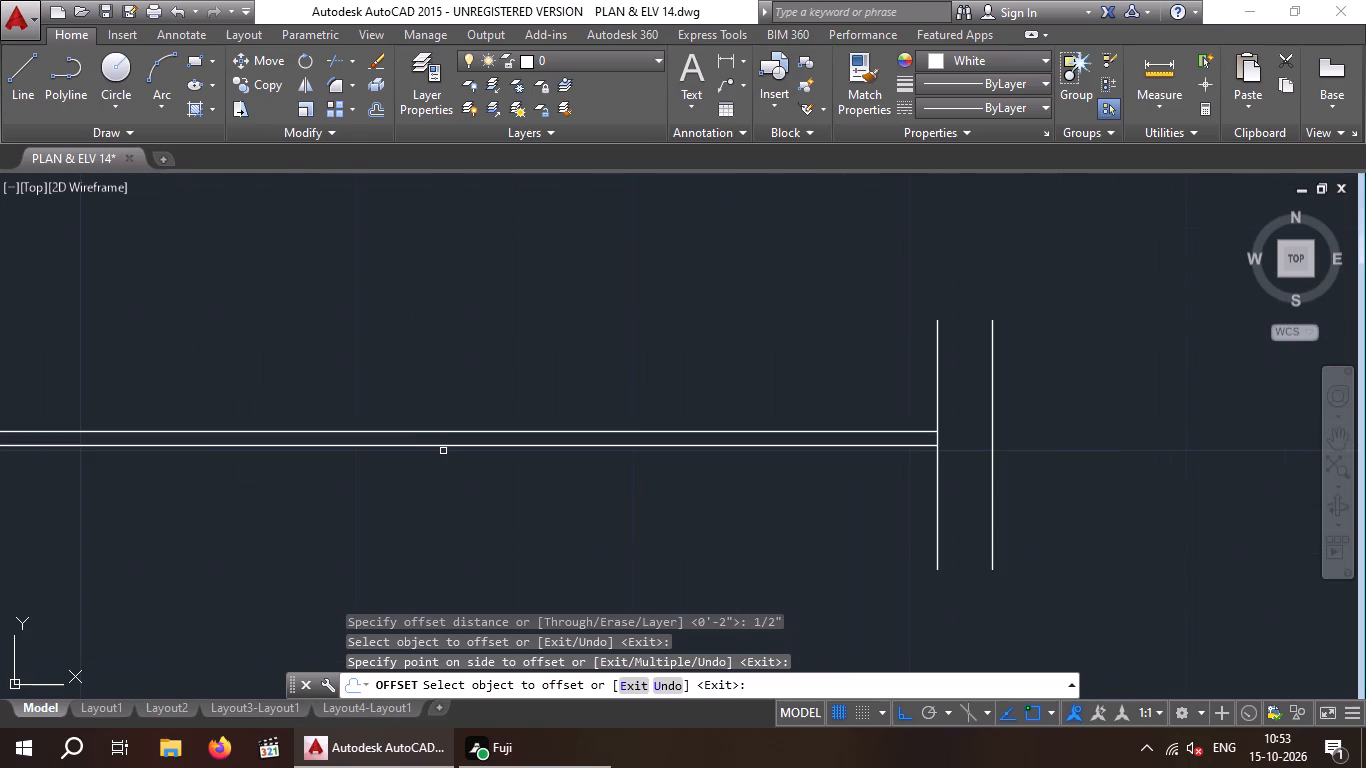
left_click_drag(445, 446, 445, 458)
left_click(449, 480)
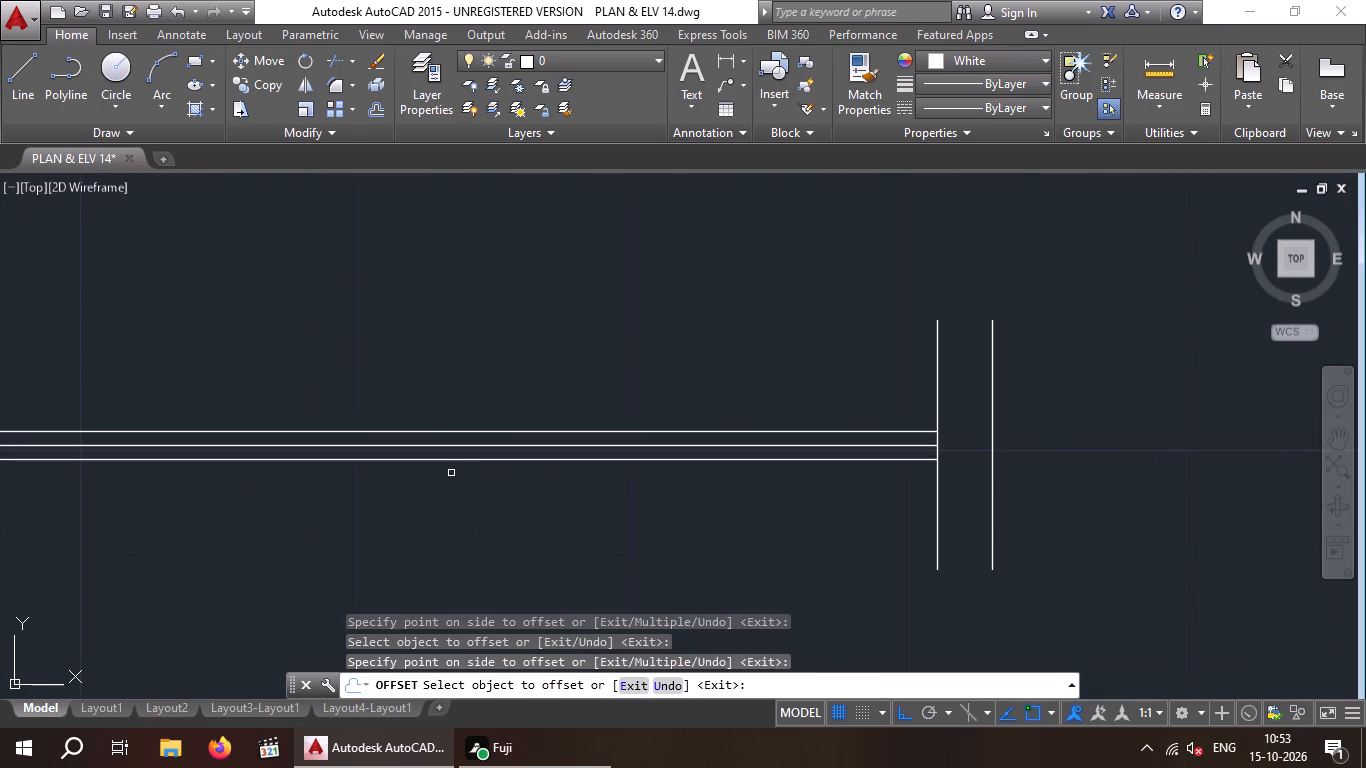
scroll(451, 473, "down", 2)
key("Escape")
key("Escape")
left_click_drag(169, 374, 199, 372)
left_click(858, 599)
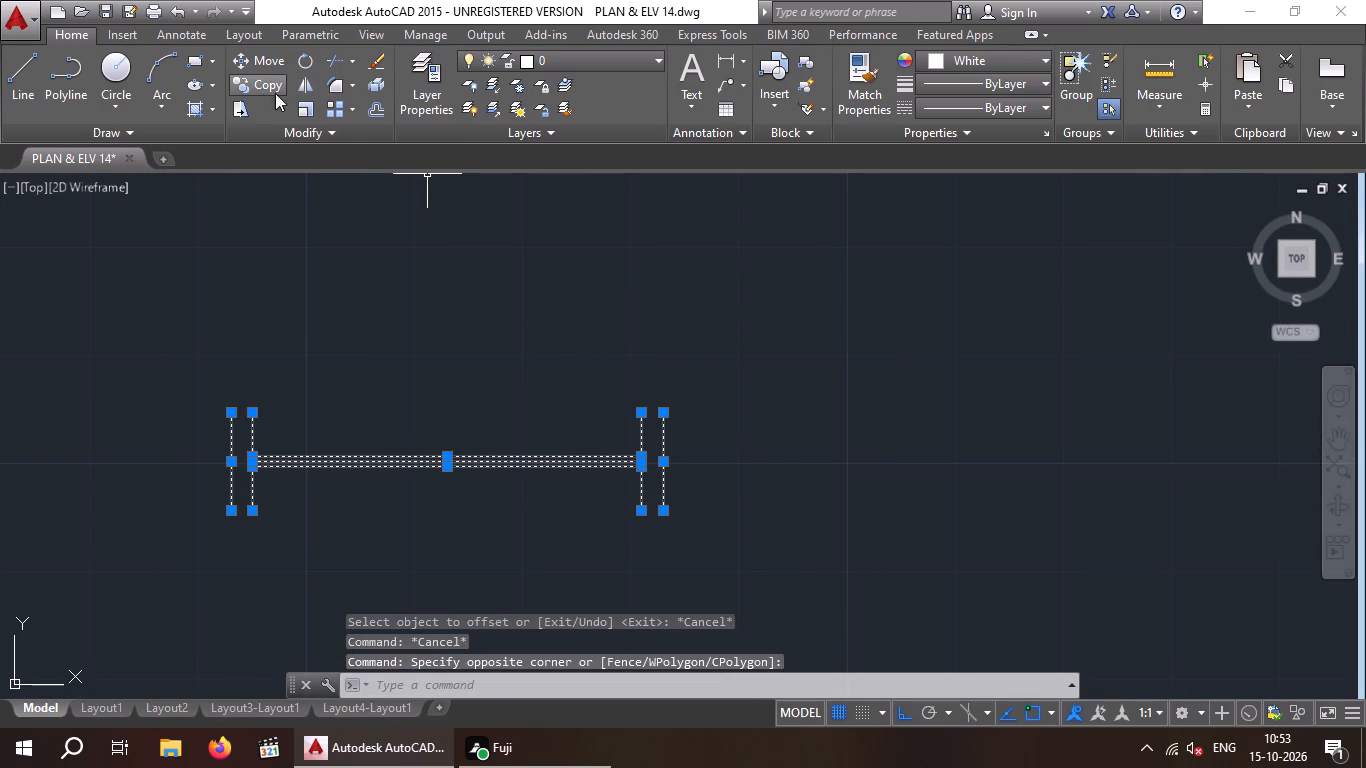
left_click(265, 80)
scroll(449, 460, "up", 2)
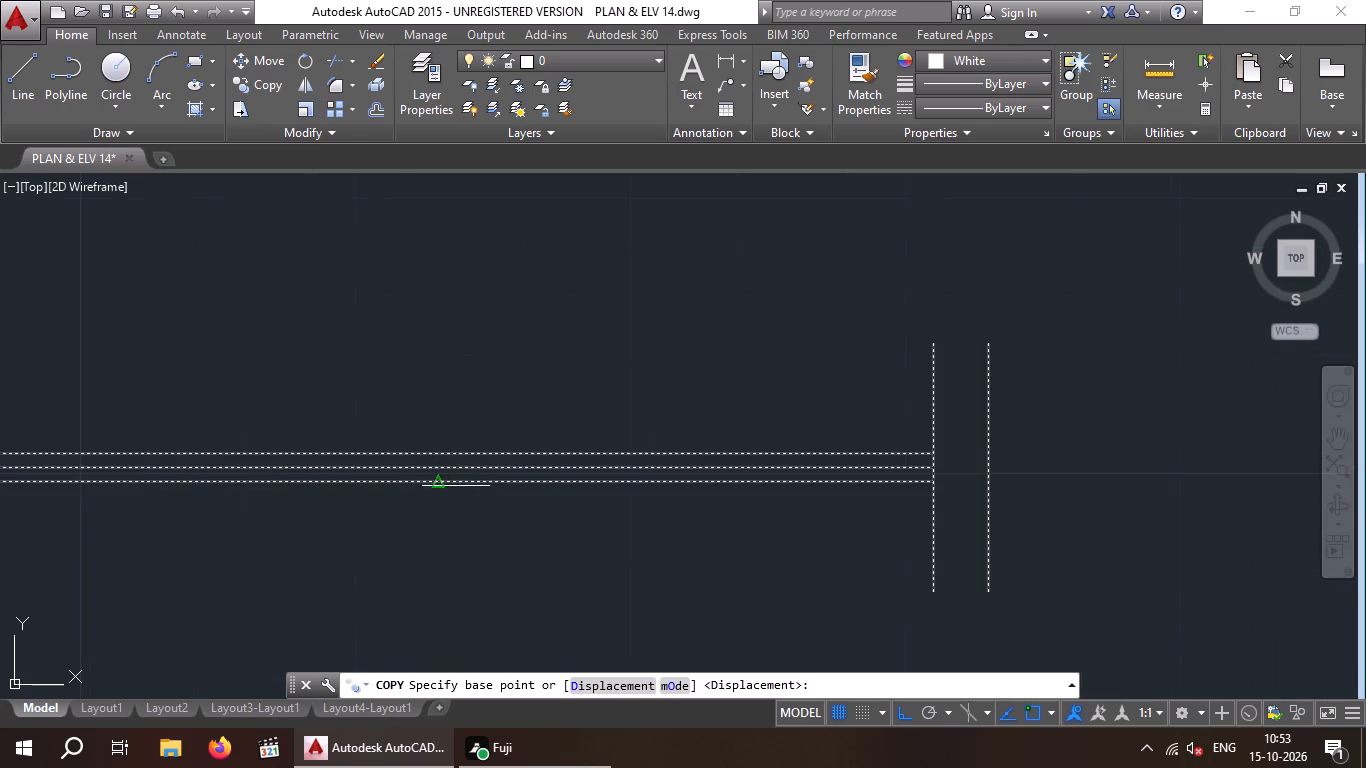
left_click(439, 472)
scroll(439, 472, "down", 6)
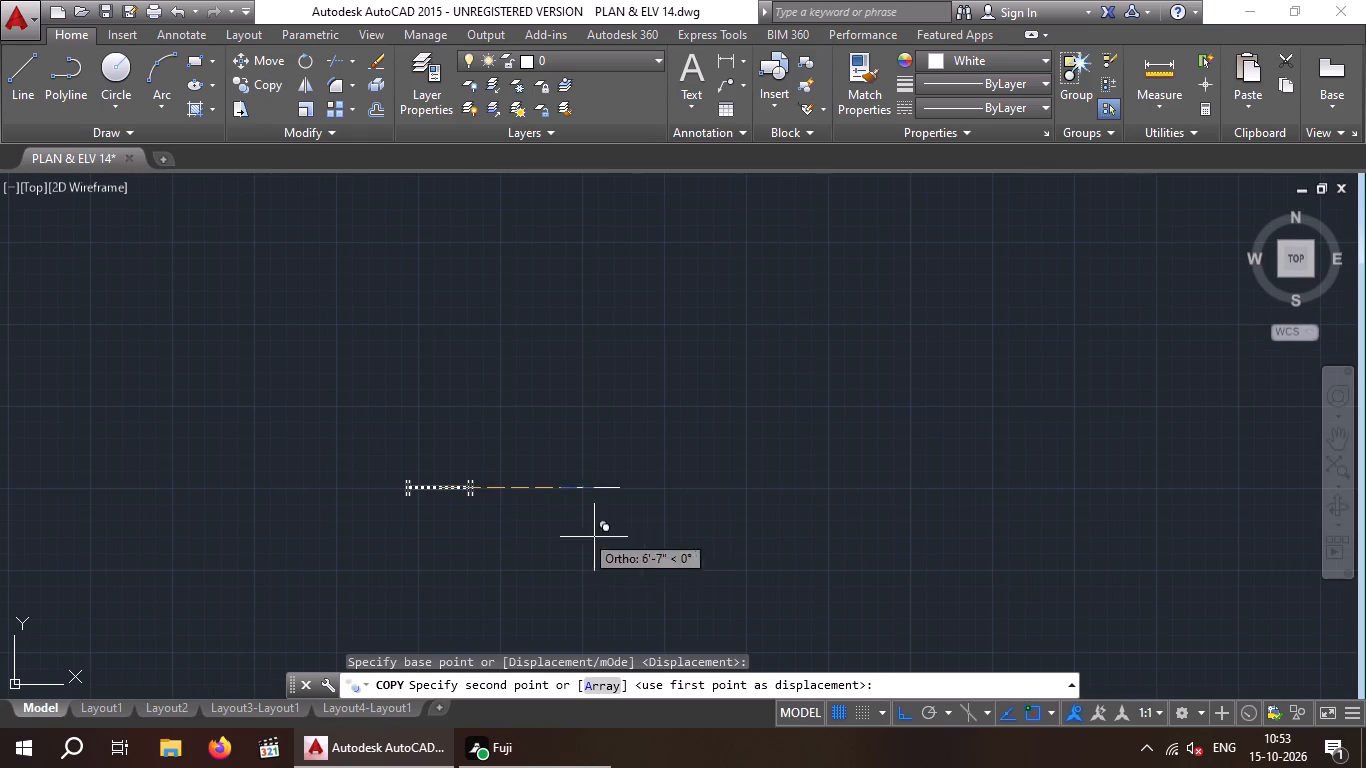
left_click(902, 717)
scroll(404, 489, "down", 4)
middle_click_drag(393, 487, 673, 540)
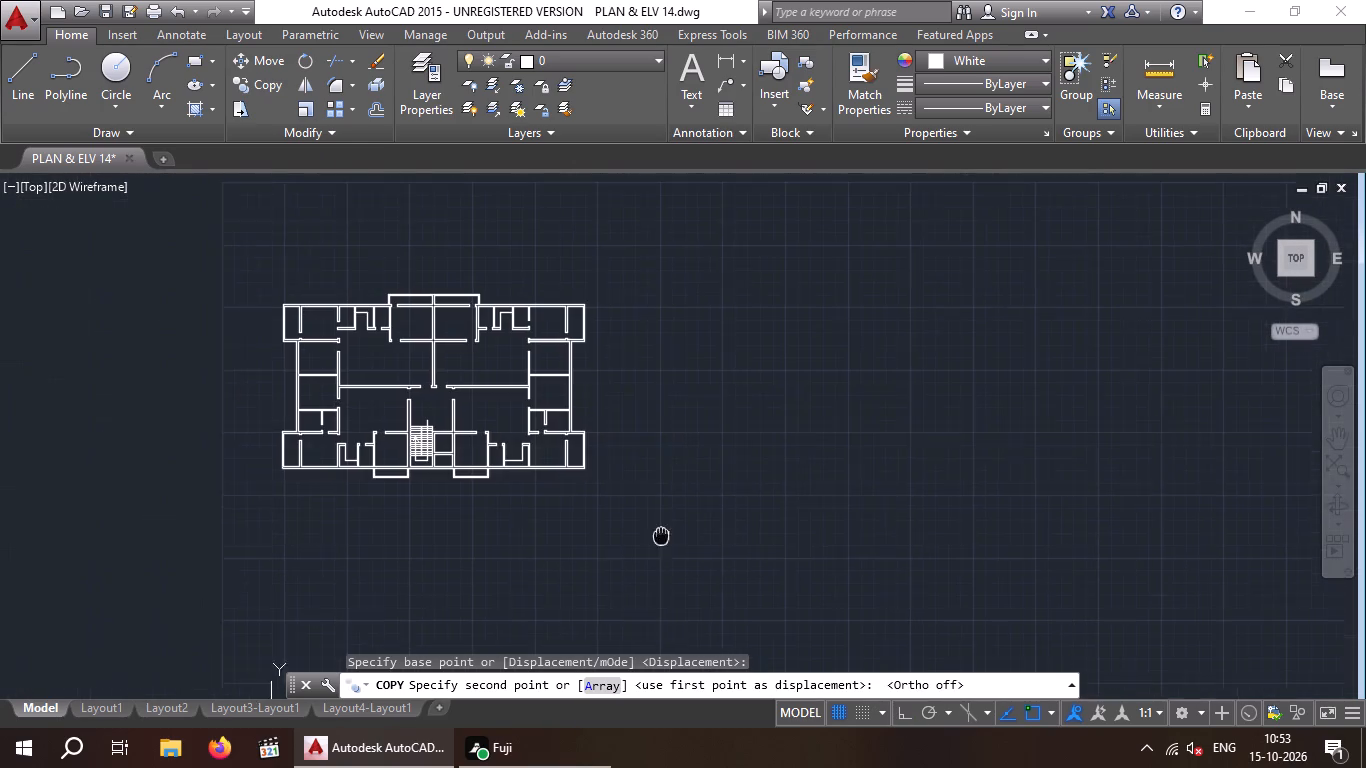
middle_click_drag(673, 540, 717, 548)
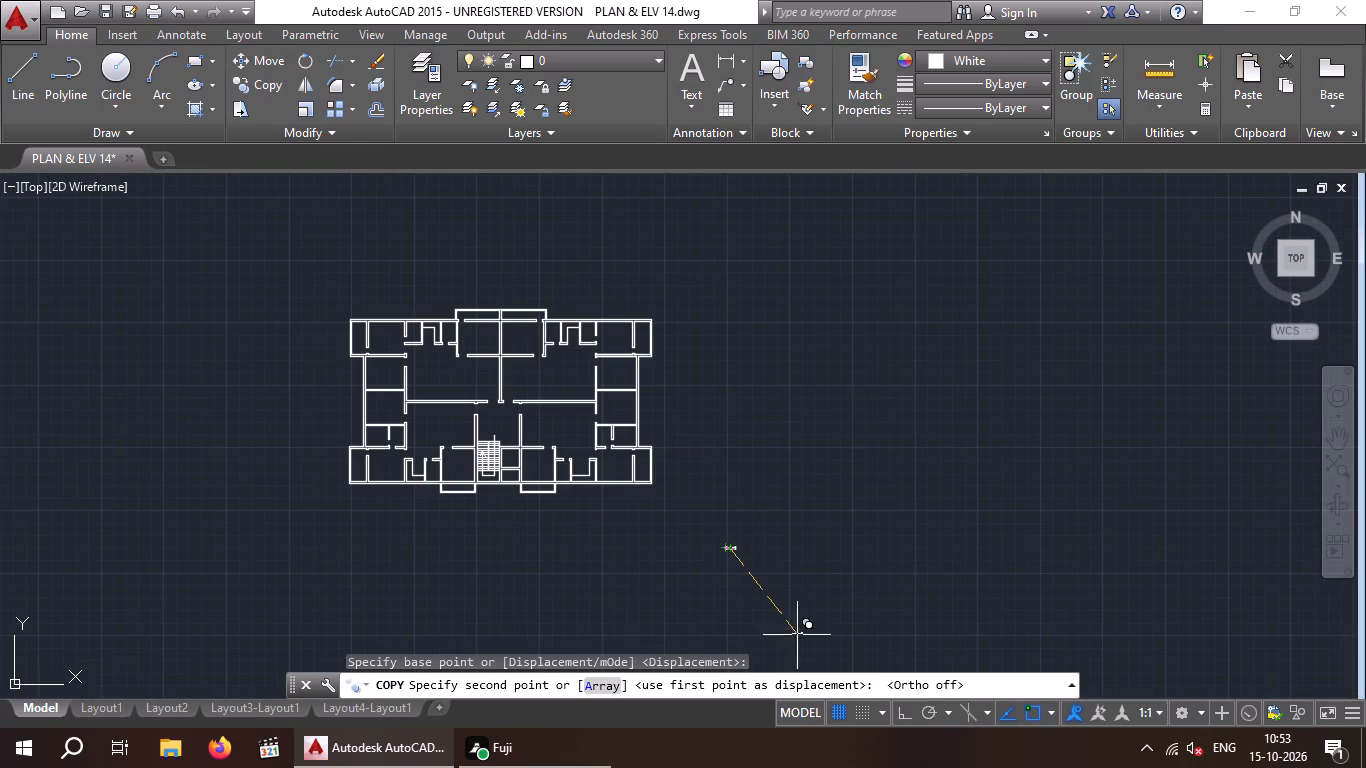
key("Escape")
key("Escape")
Draw a vertical guide line across the south wall from the inner-face midpoint of the small recessed room east of the stairs.
scroll(581, 499, "up", 3)
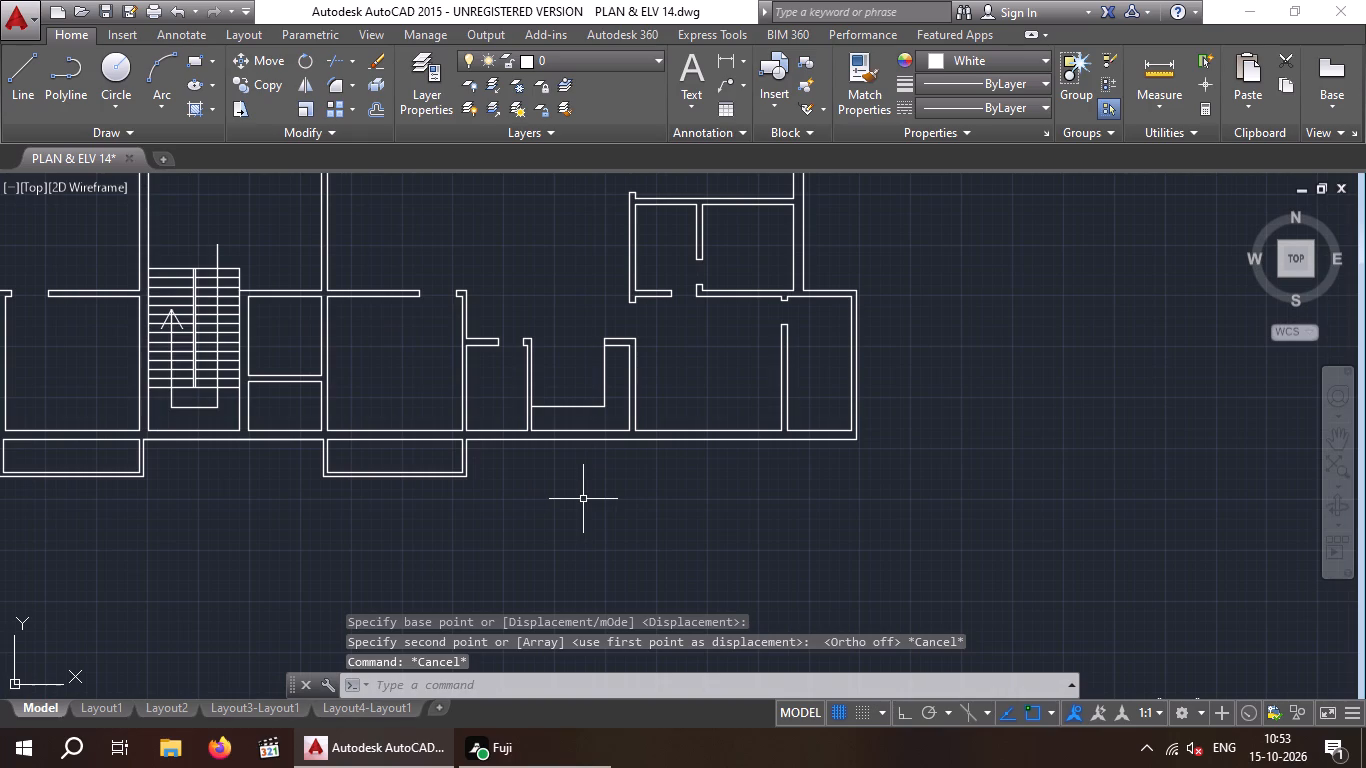
key("l")
key("Return")
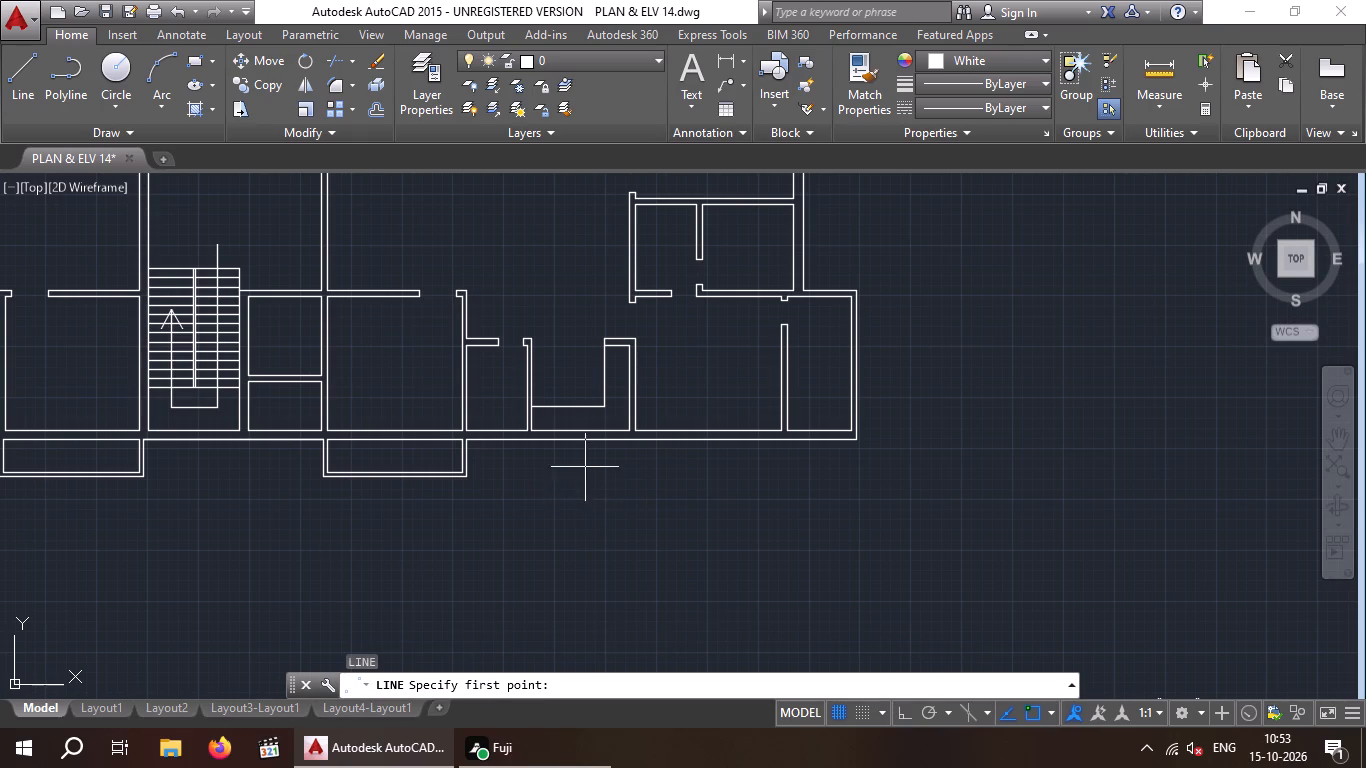
scroll(575, 443, "up", 3)
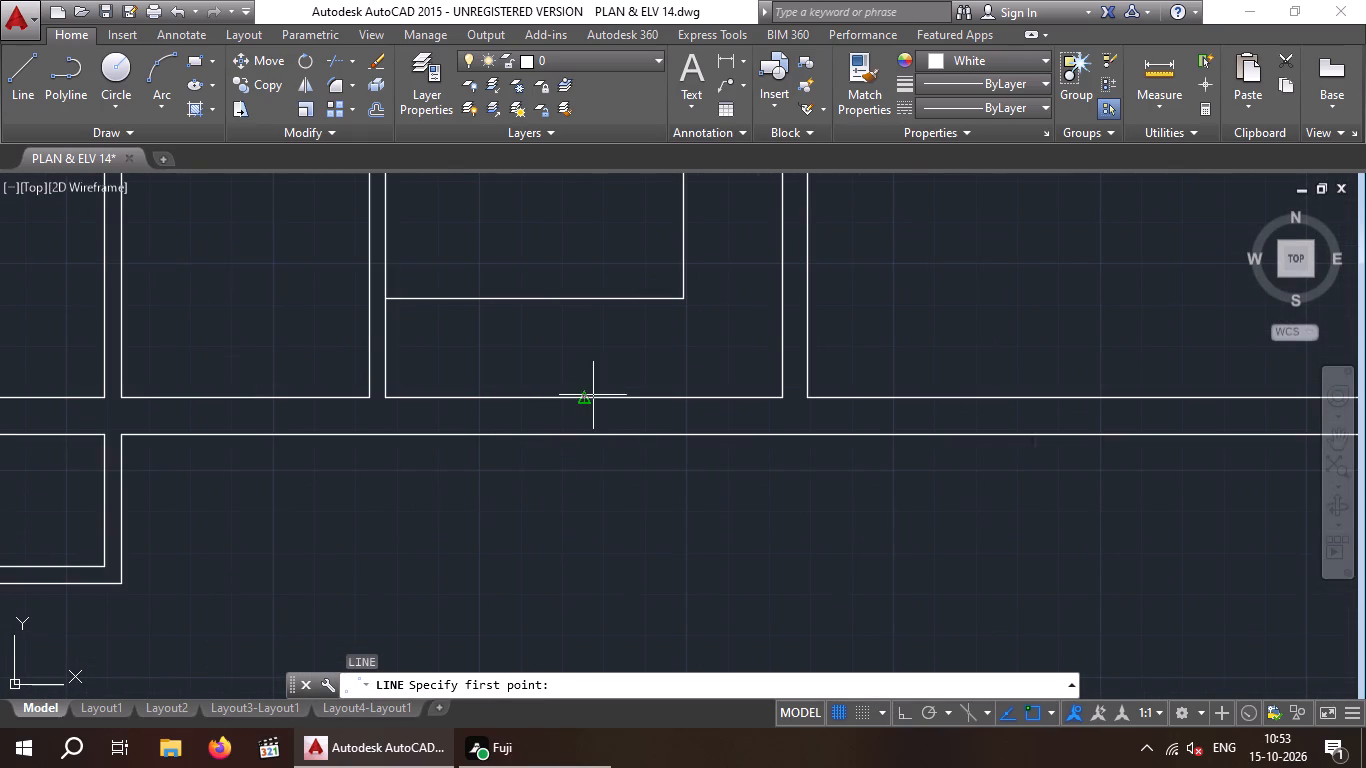
left_click(593, 395)
left_click(585, 440)
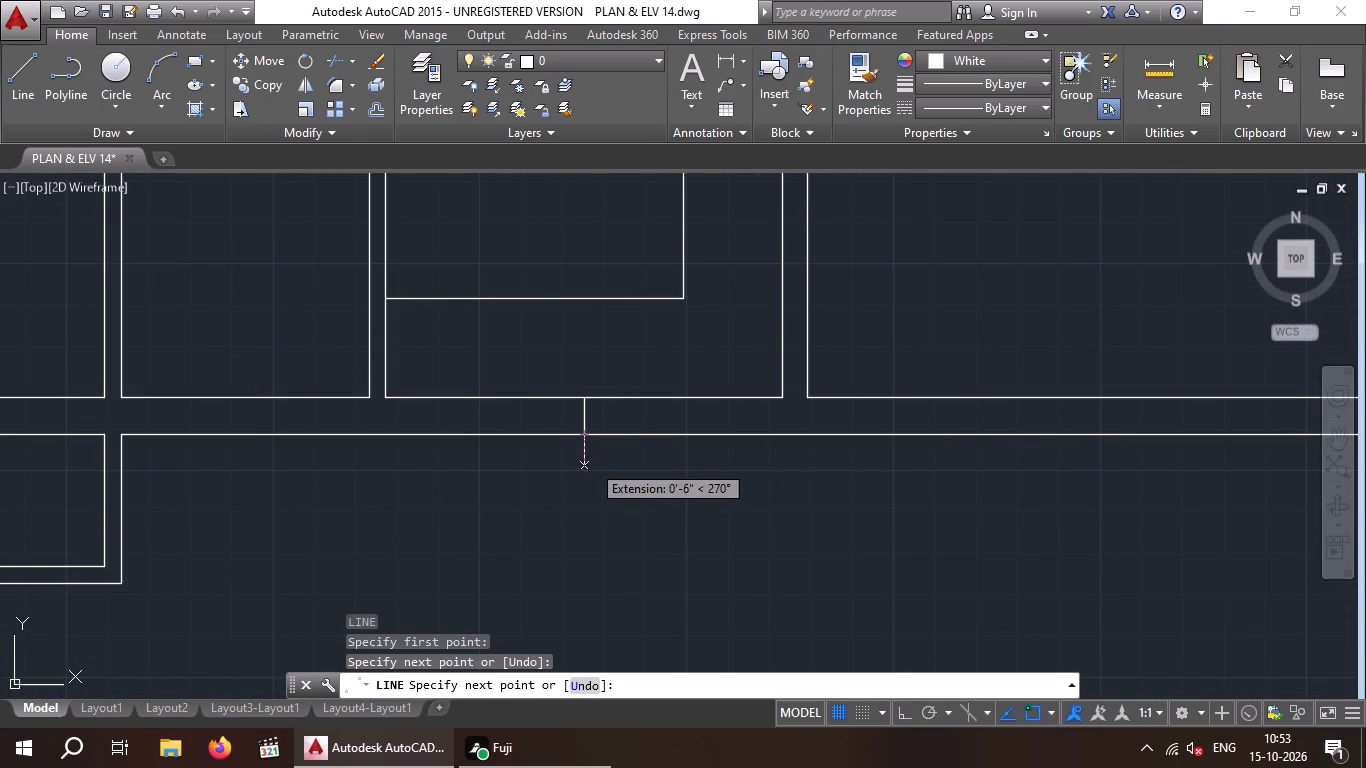
key("space")
Draw a matching vertical guide line across the south wall at the midpoint of the small recessed room west of the stairs.
scroll(570, 470, "down", 4)
middle_click_drag(439, 505, 498, 531)
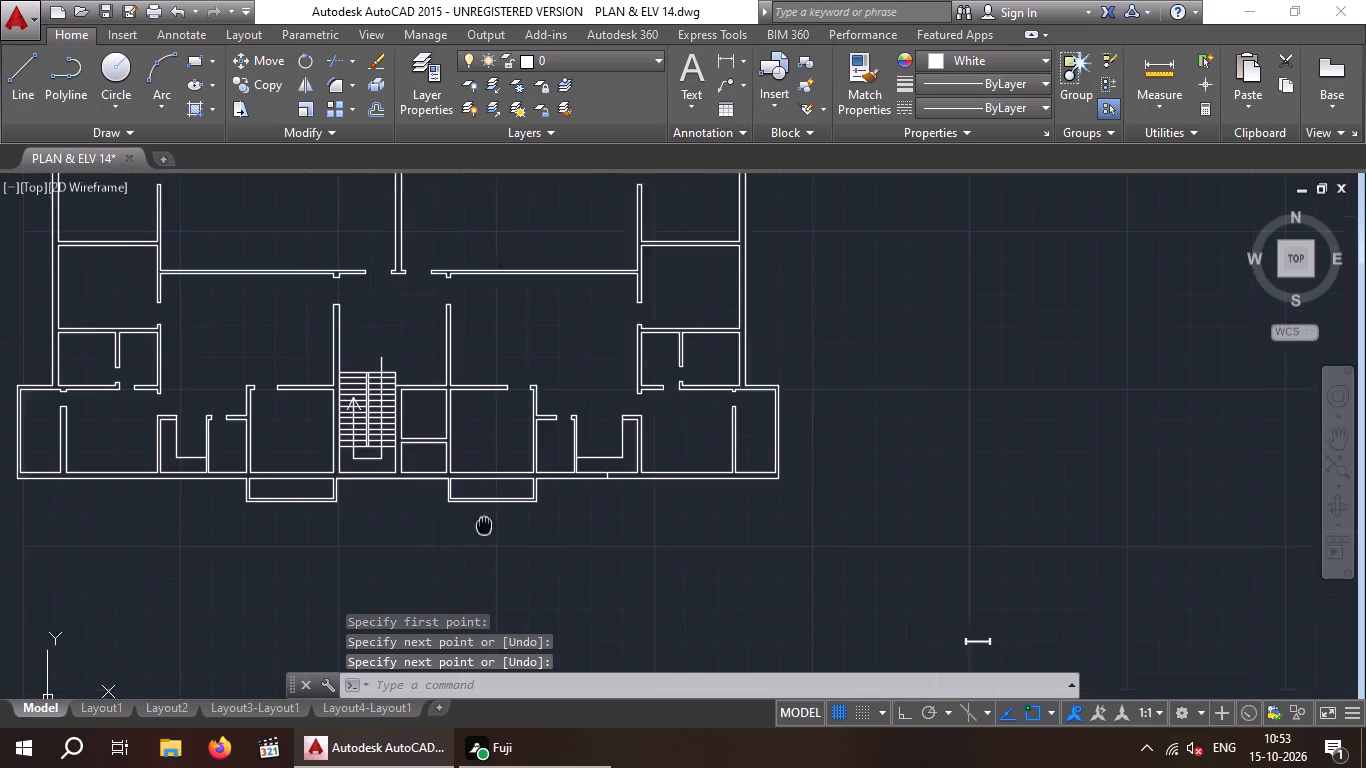
middle_click_drag(498, 531, 1130, 640)
scroll(847, 600, "up", 4)
key("space")
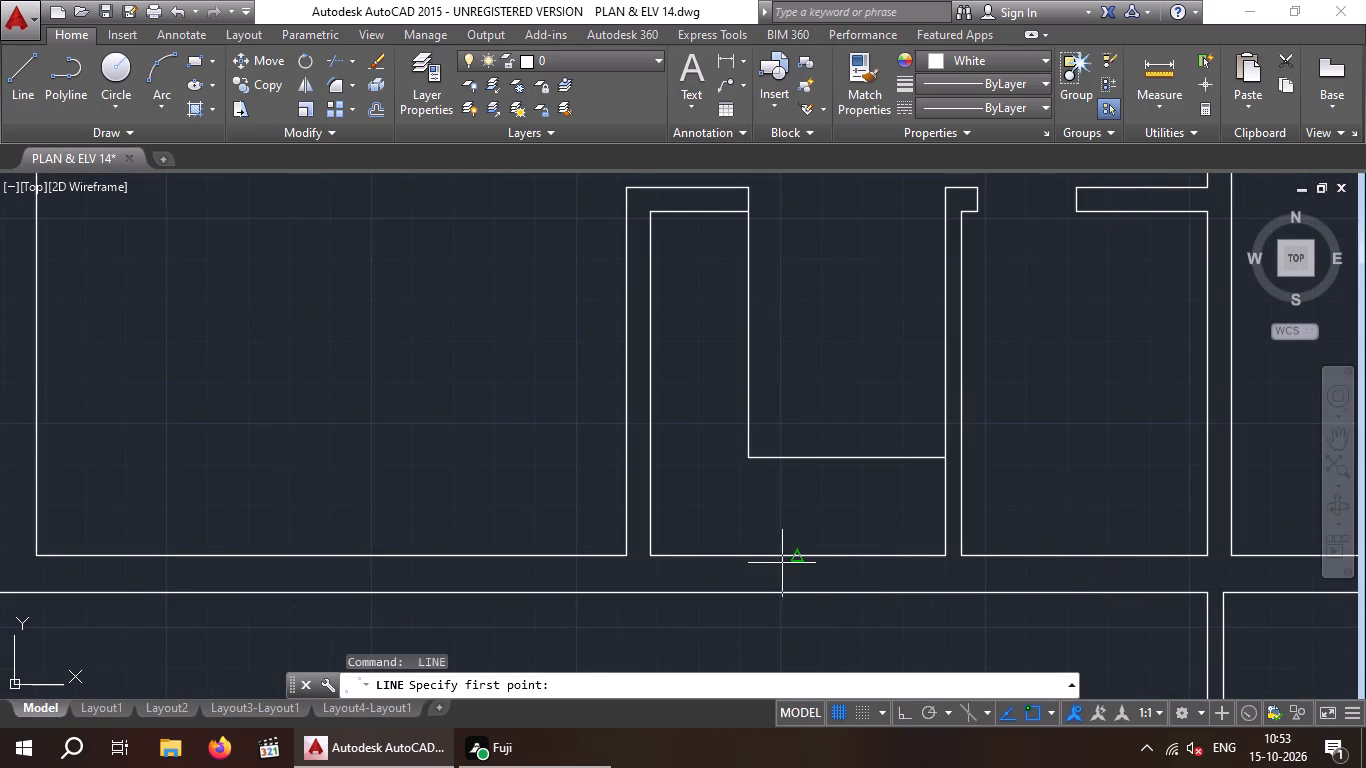
left_click_drag(794, 558, 796, 567)
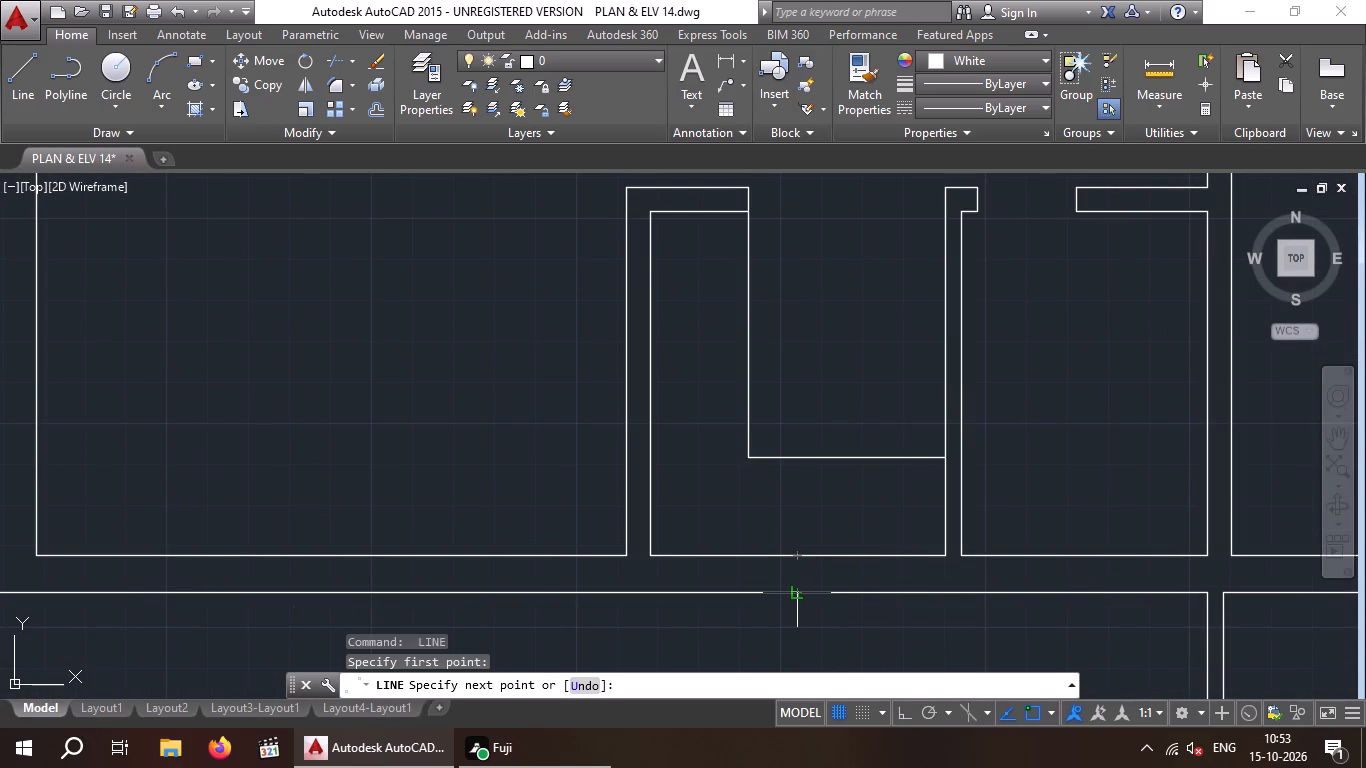
scroll(795, 597, "up", 3)
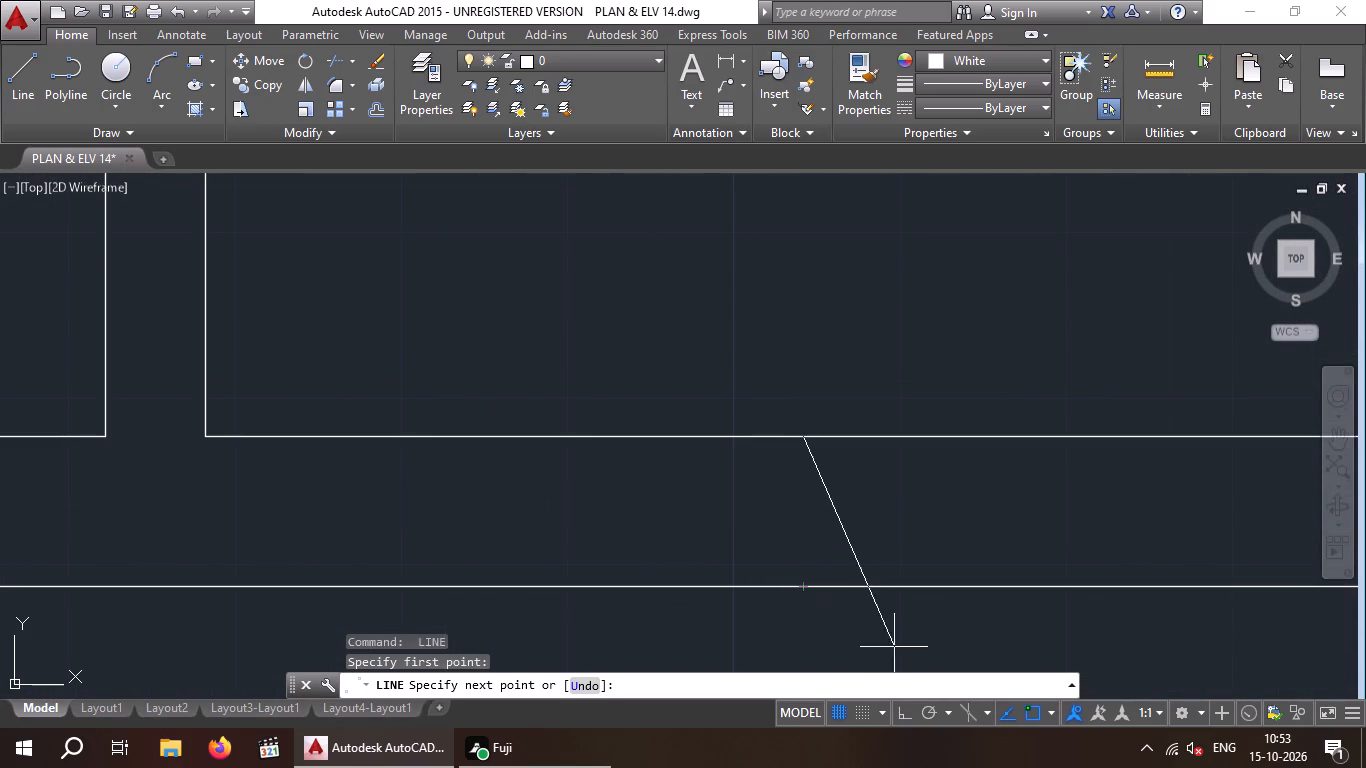
left_click(902, 714)
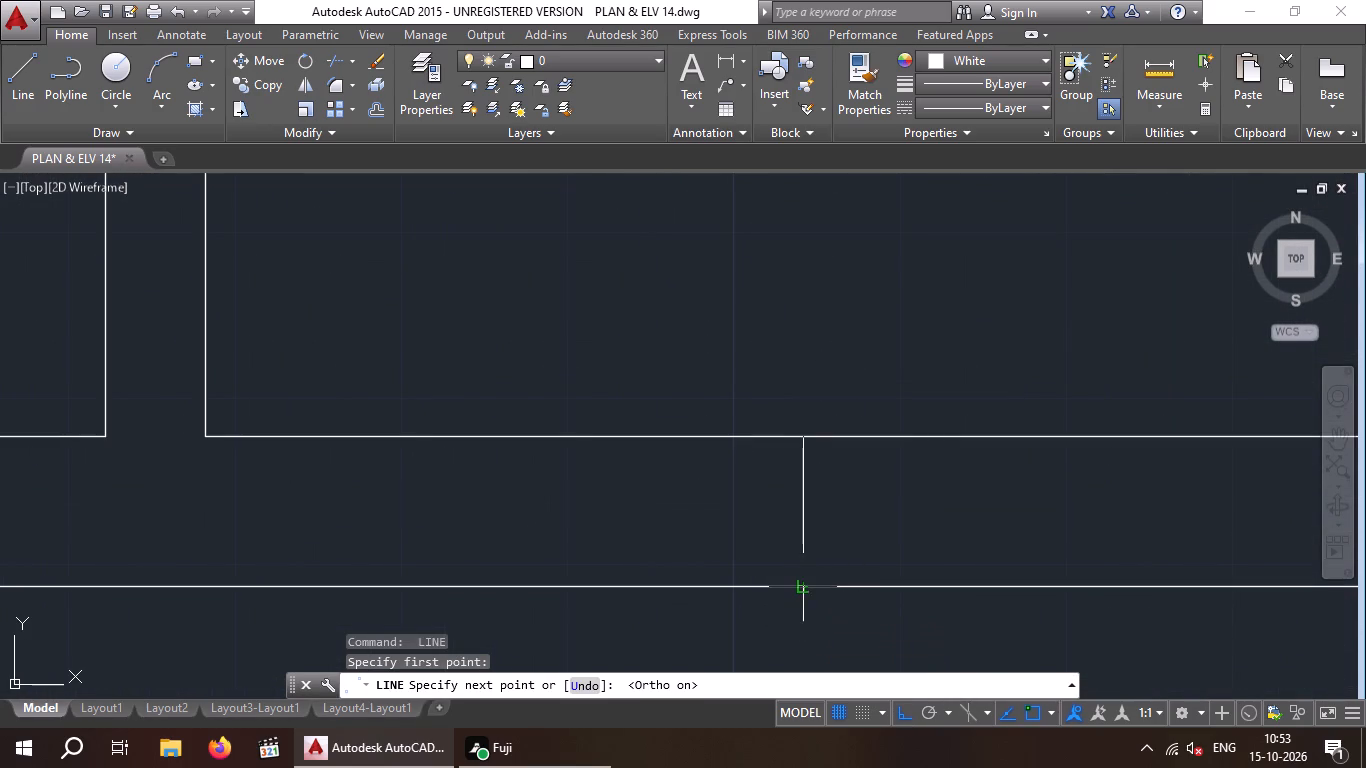
left_click(806, 589)
key("space")
Draw a vertical guide line across the north wall at the inner-face midpoint of the northwest recessed room.
scroll(793, 548, "down", 8)
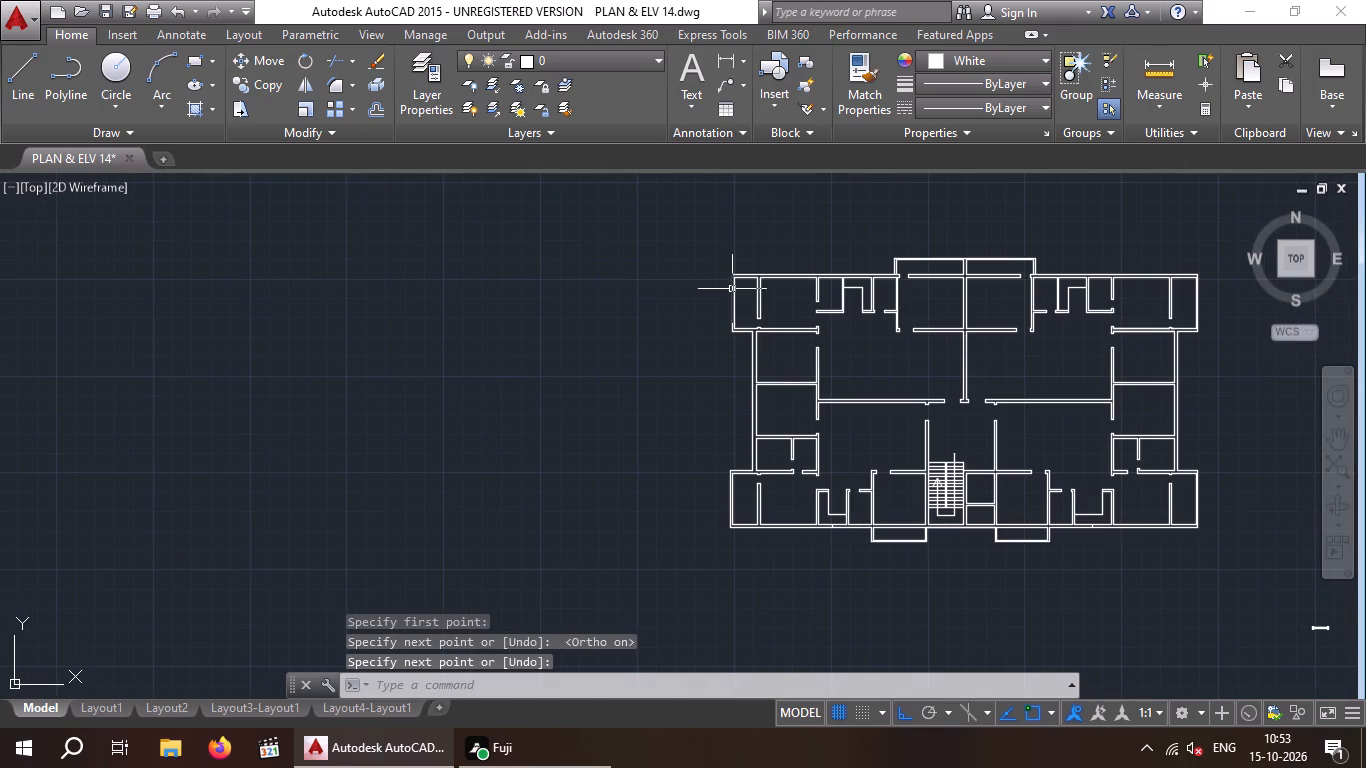
scroll(850, 249, "up", 3)
key("space")
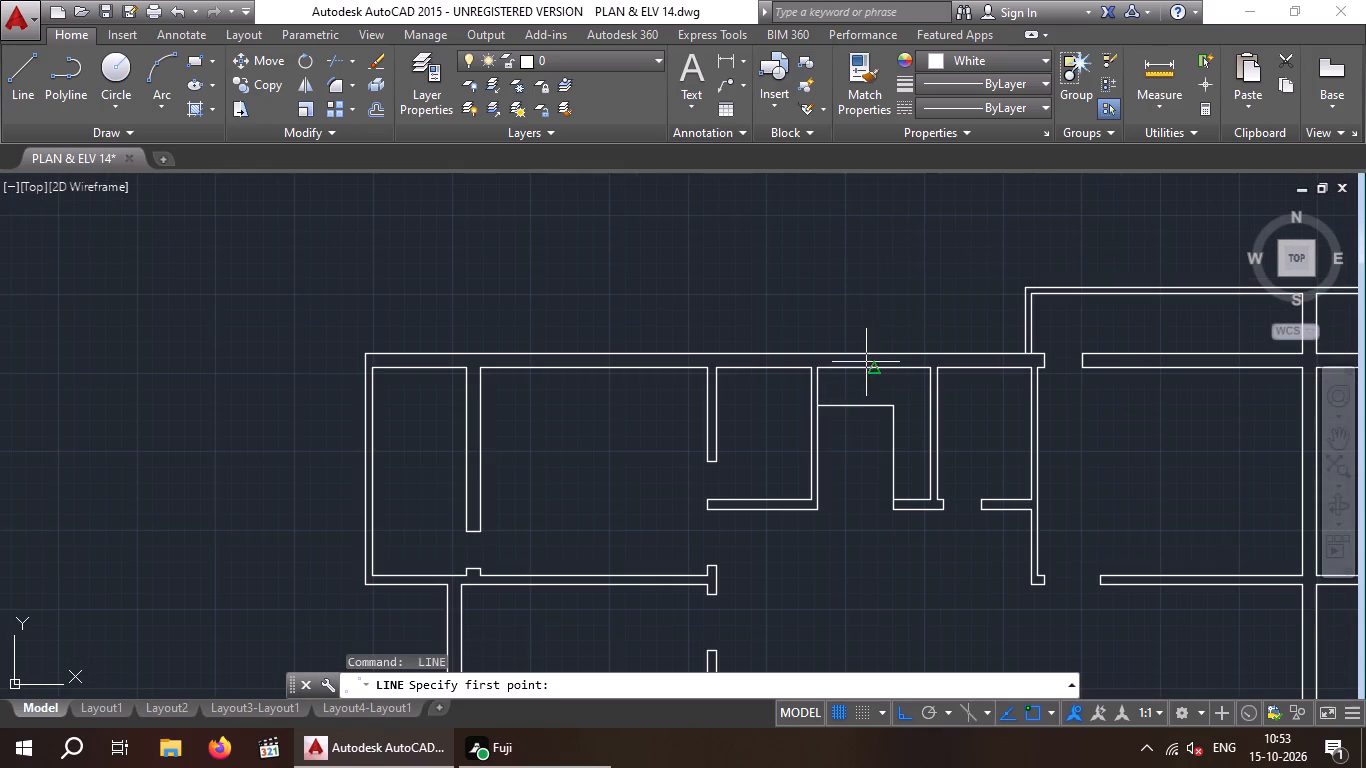
scroll(864, 376, "up", 4)
scroll(887, 331, "down", 2)
left_click(897, 329)
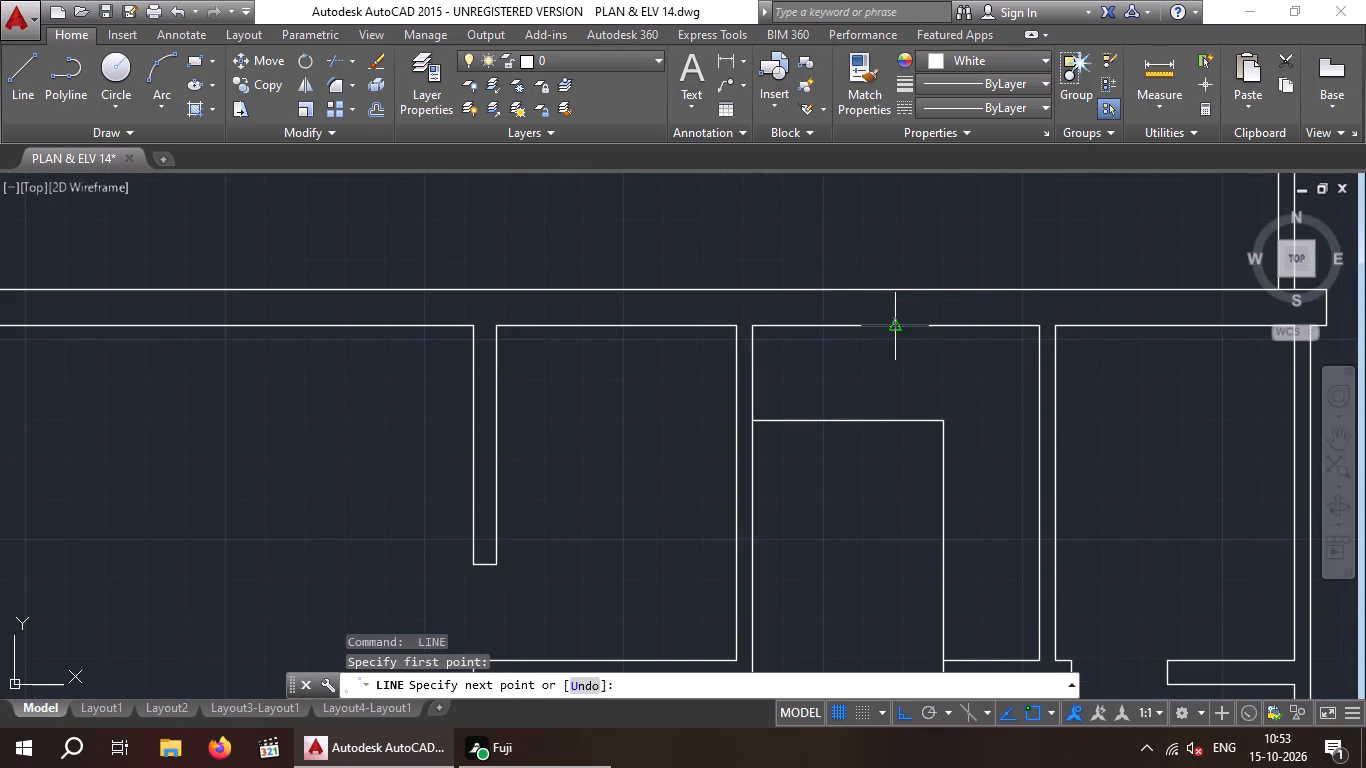
left_click(892, 287)
scroll(892, 287, "down", 5)
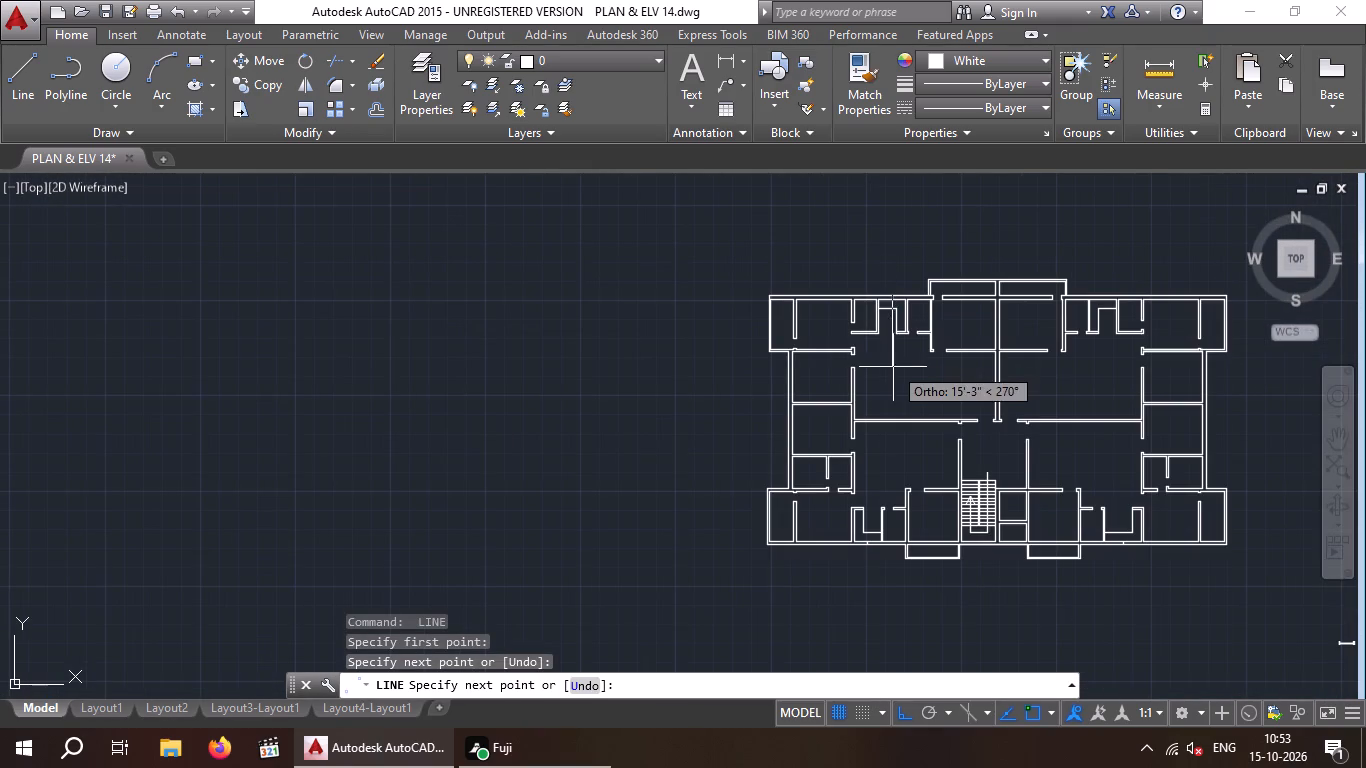
middle_click_drag(877, 376, 609, 354)
key("space")
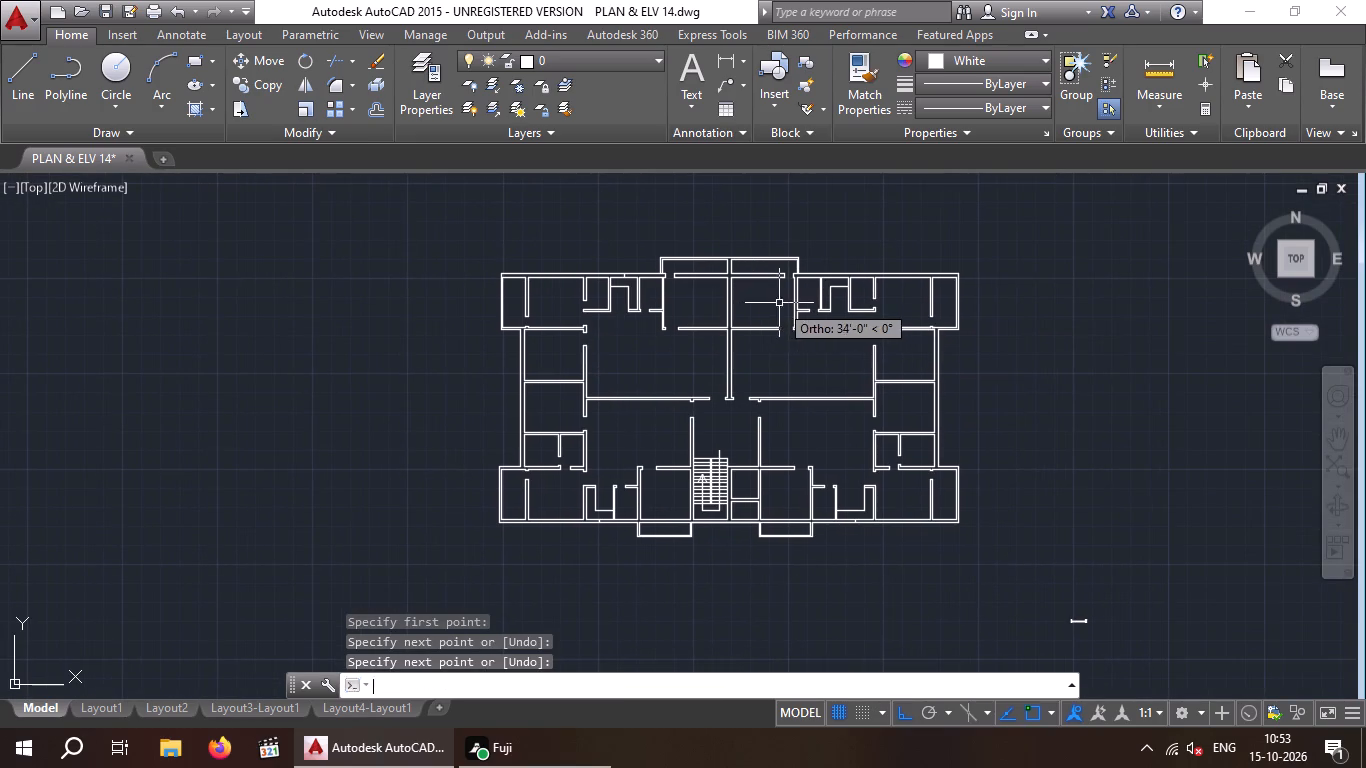
Draw a vertical guide line across the north wall at the inner-face midpoint of the northeast recessed room.
scroll(855, 292, "up", 3)
key("space")
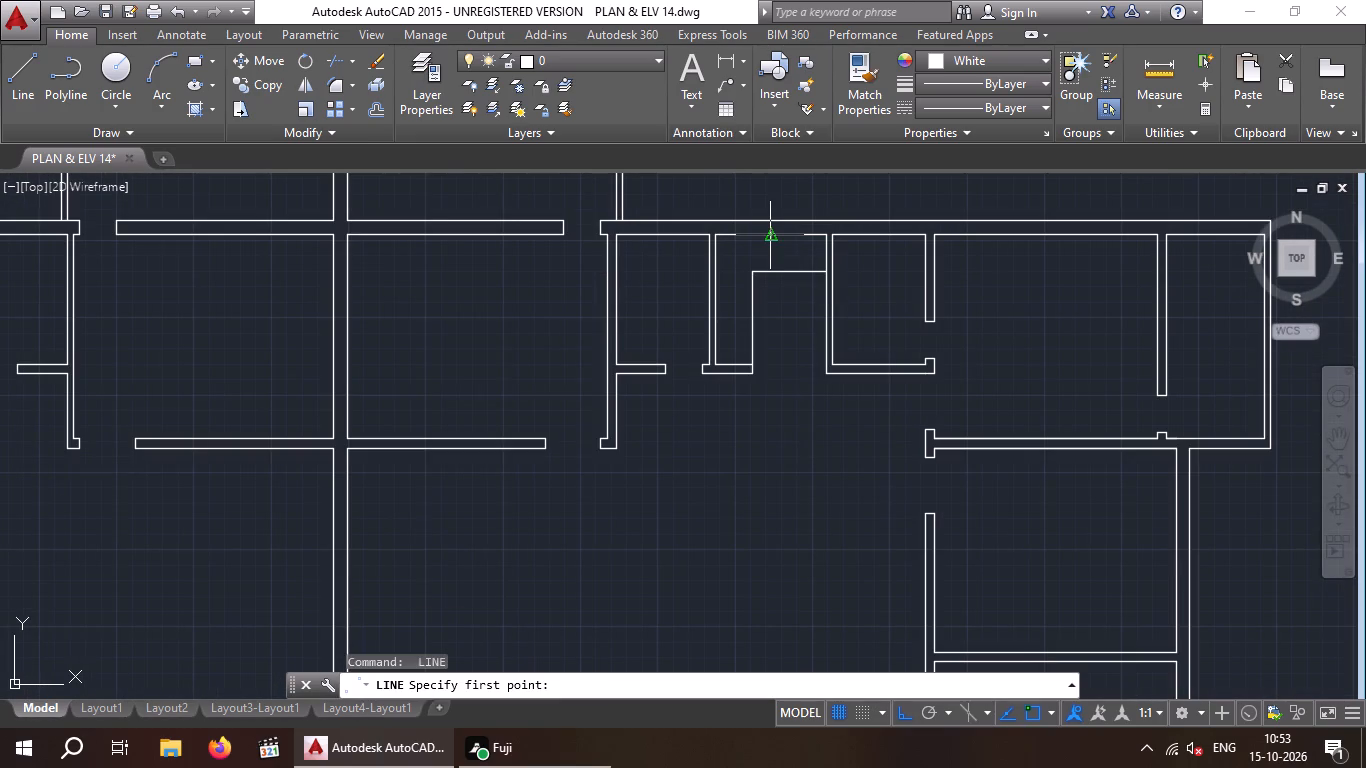
left_click(769, 237)
left_click(776, 222)
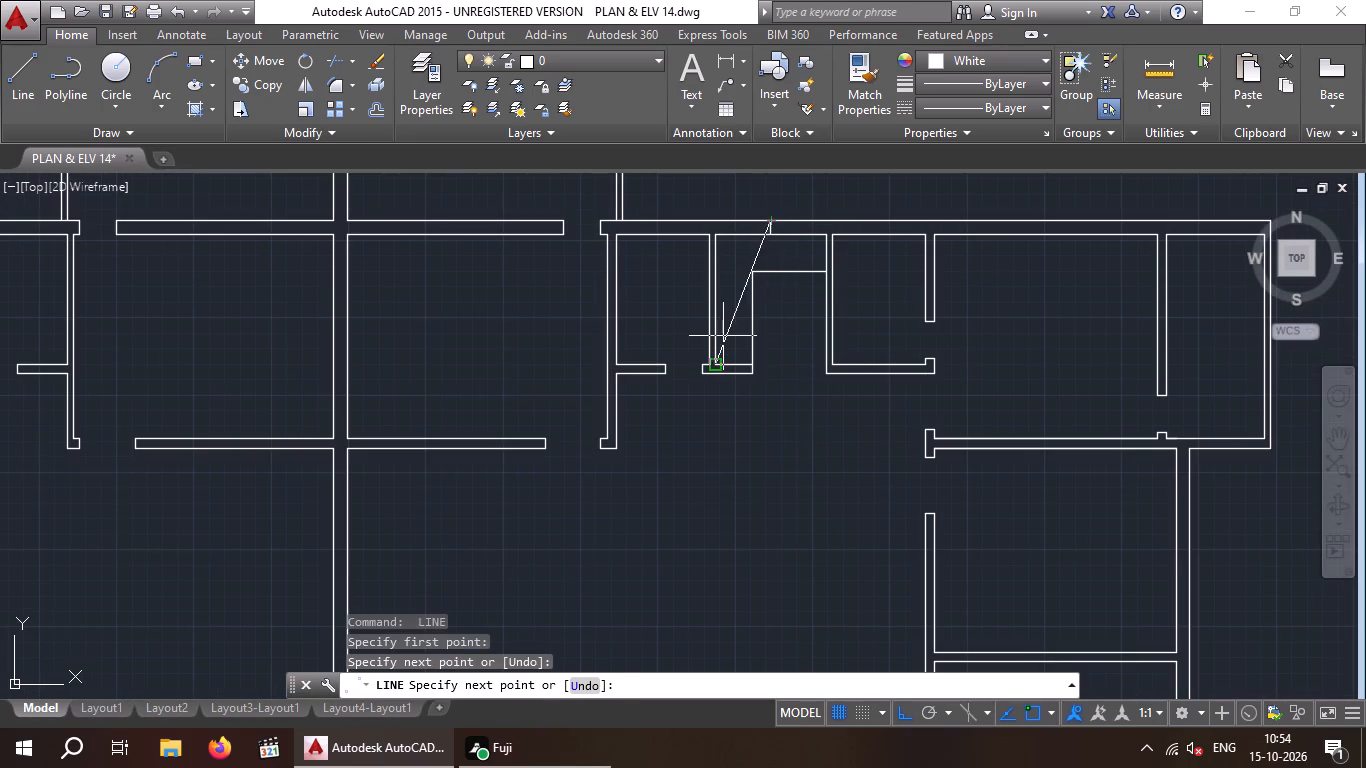
key("space")
Copy the whole window symbol by its center onto the midpoint of the south wall's eastern guide line.
scroll(772, 339, "down", 3)
middle_click_drag(758, 388, 719, 318)
scroll(693, 273, "down", 2)
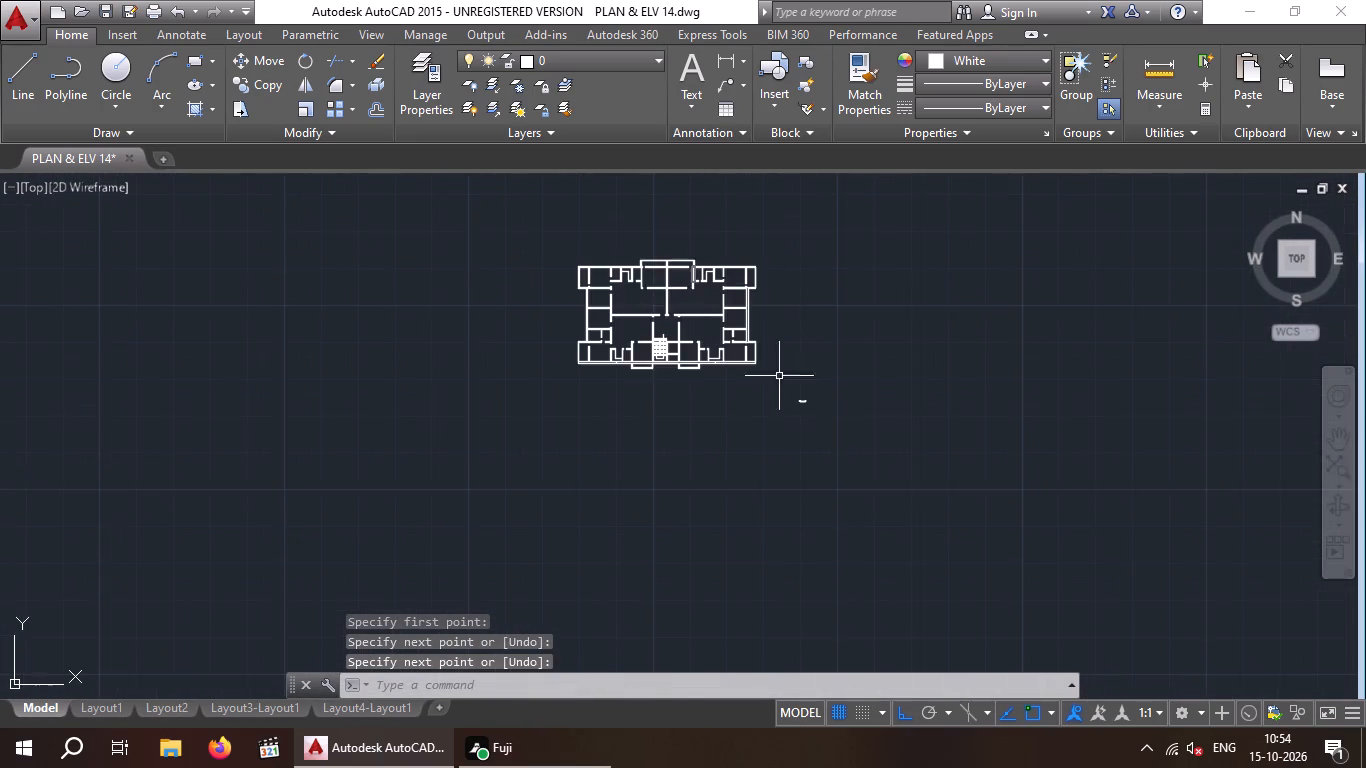
scroll(807, 406, "up", 3)
left_click_drag(729, 352, 789, 360)
left_click(840, 445)
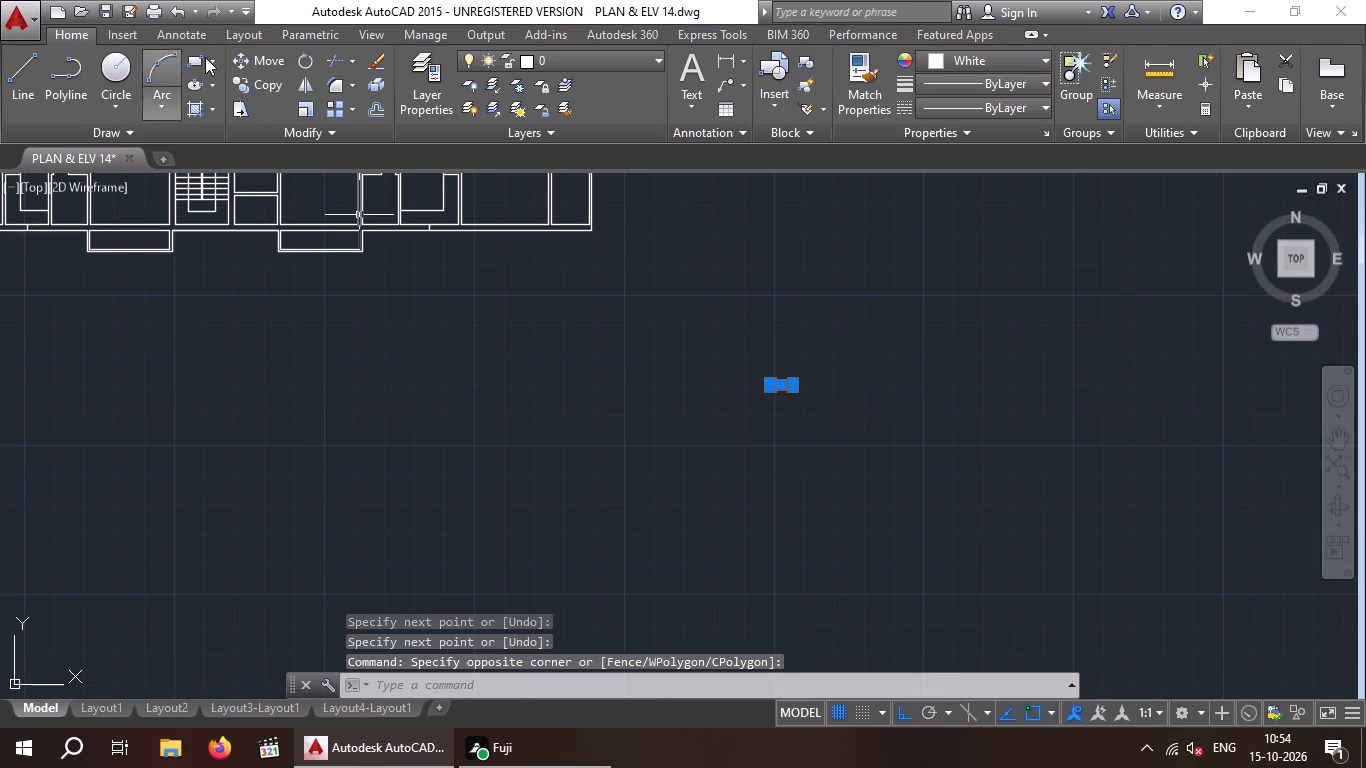
left_click(267, 82)
scroll(800, 362, "up", 1)
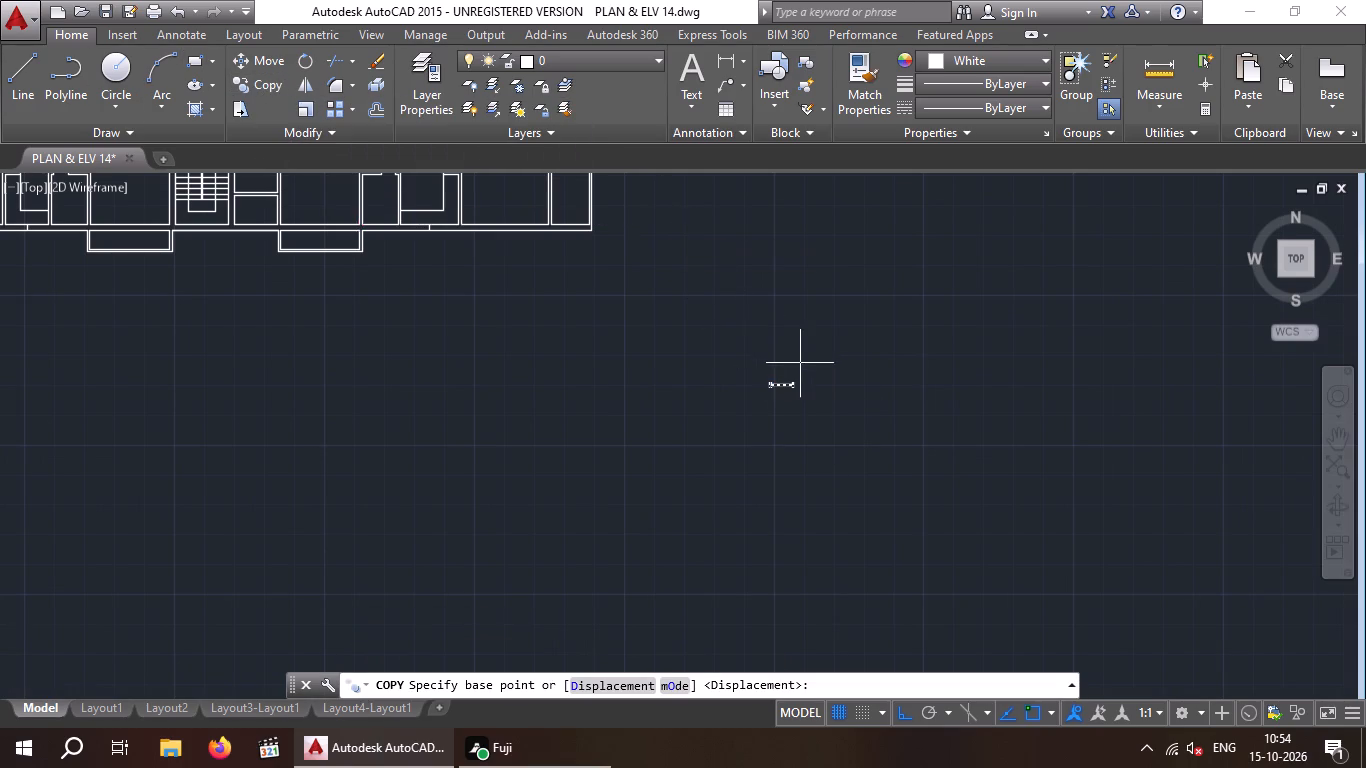
scroll(800, 363, "up", 2)
scroll(733, 446, "up", 4)
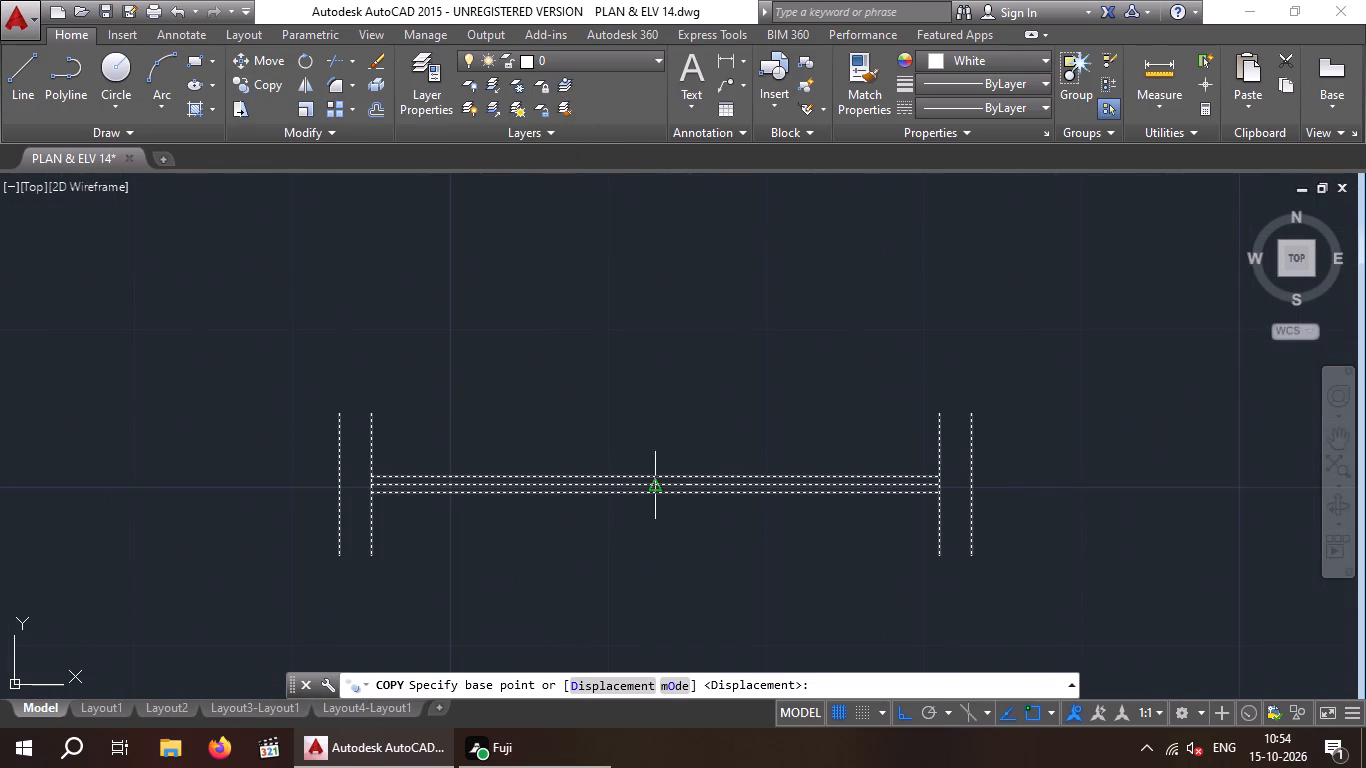
scroll(657, 482, "up", 1)
left_click(646, 489)
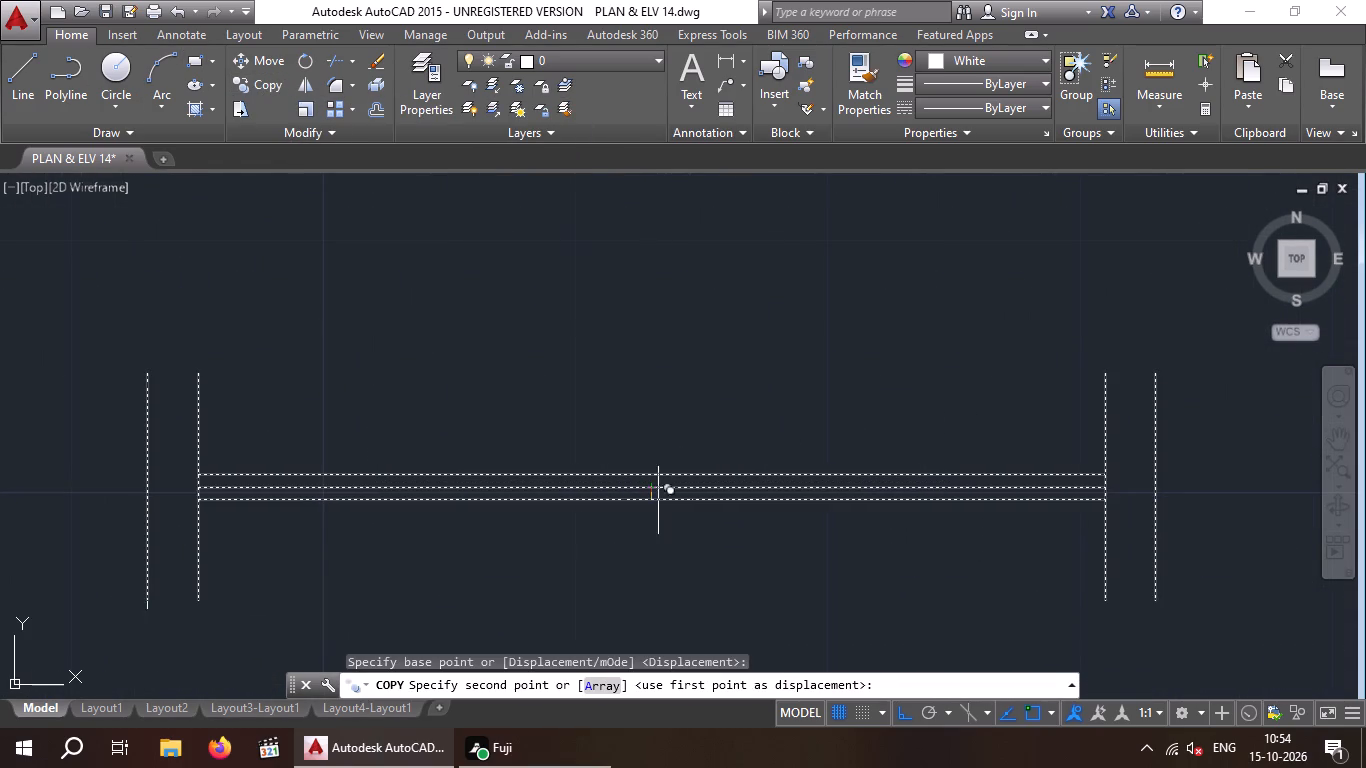
left_click(905, 717)
scroll(666, 446, "down", 5)
middle_click_drag(664, 416, 998, 398)
scroll(998, 398, "down", 1)
scroll(585, 343, "down", 4)
scroll(499, 295, "up", 5)
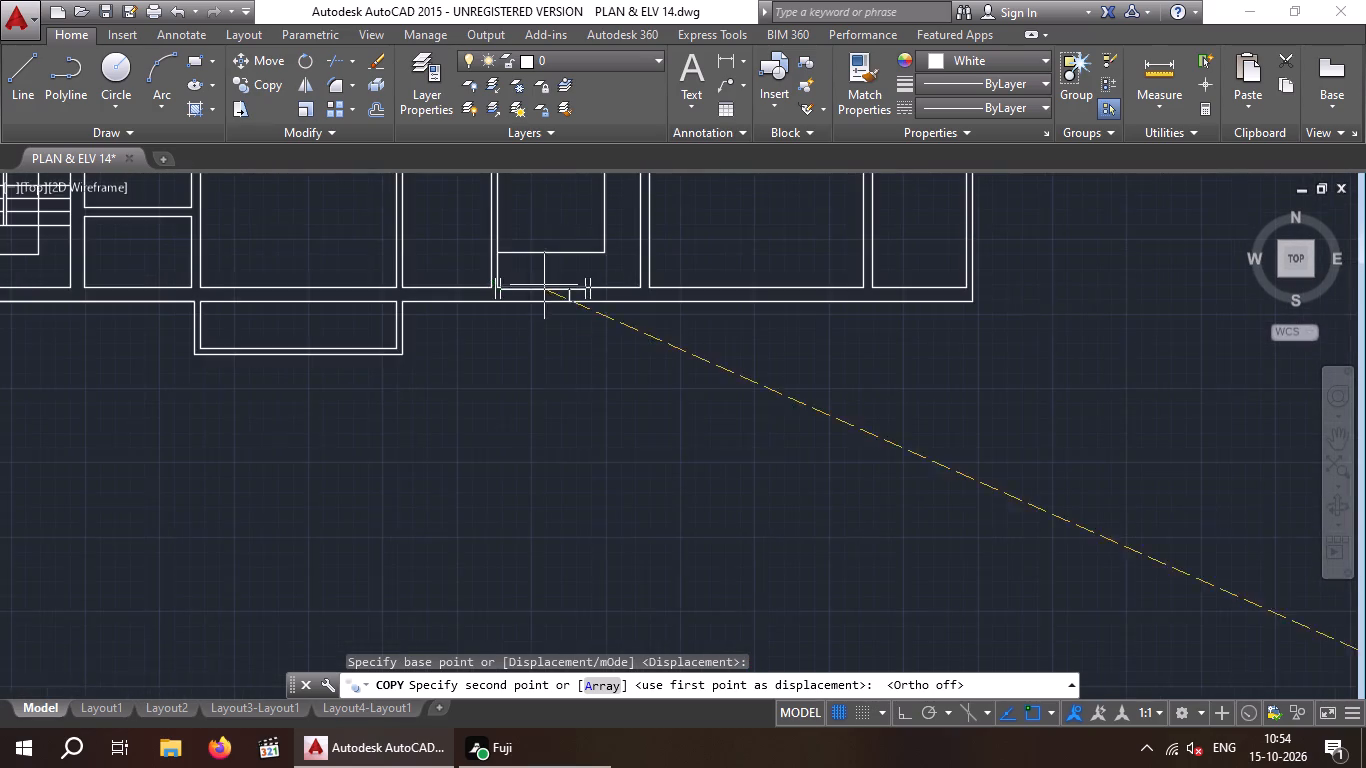
scroll(544, 285, "up", 5)
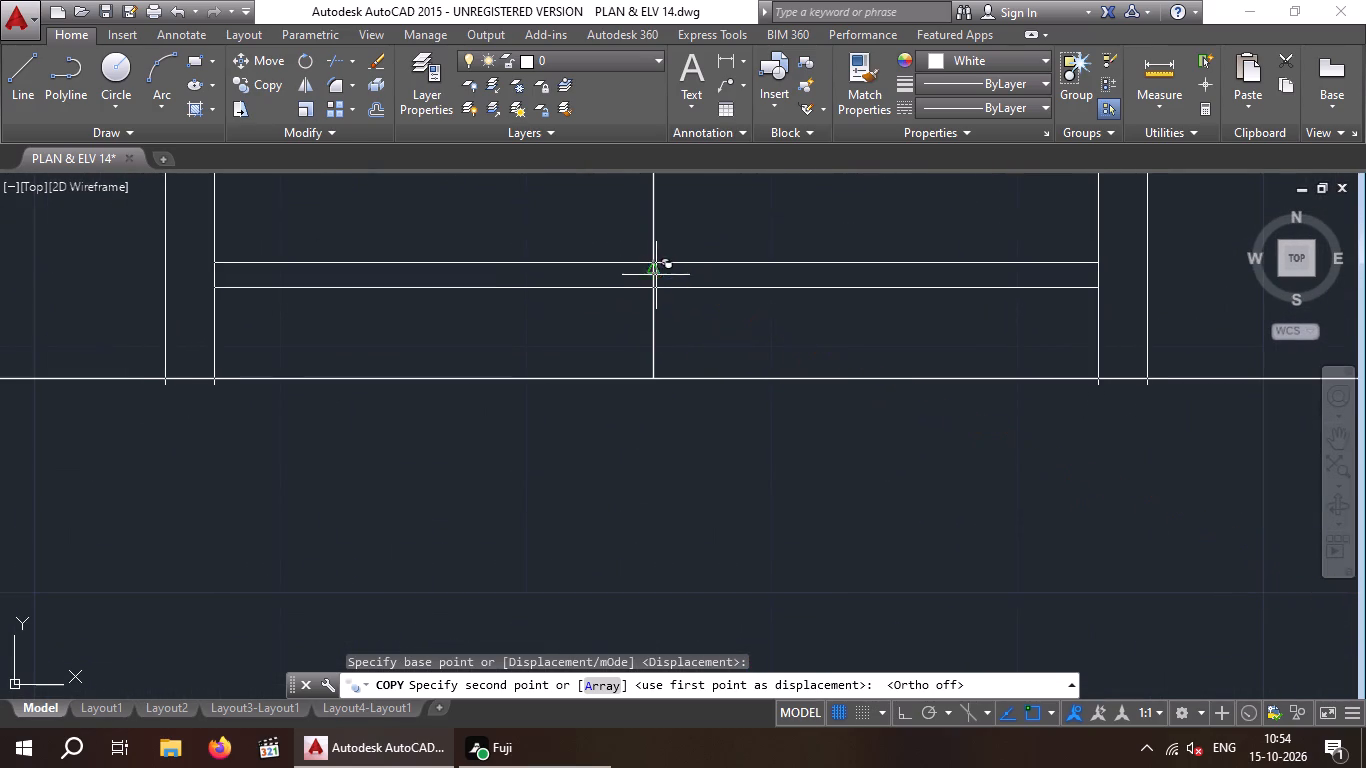
left_click(656, 269)
Place another window copy at the midpoint of the south wall's western guide line.
scroll(633, 279, "down", 6)
scroll(500, 339, "down", 3)
middle_click_drag(494, 339, 764, 397)
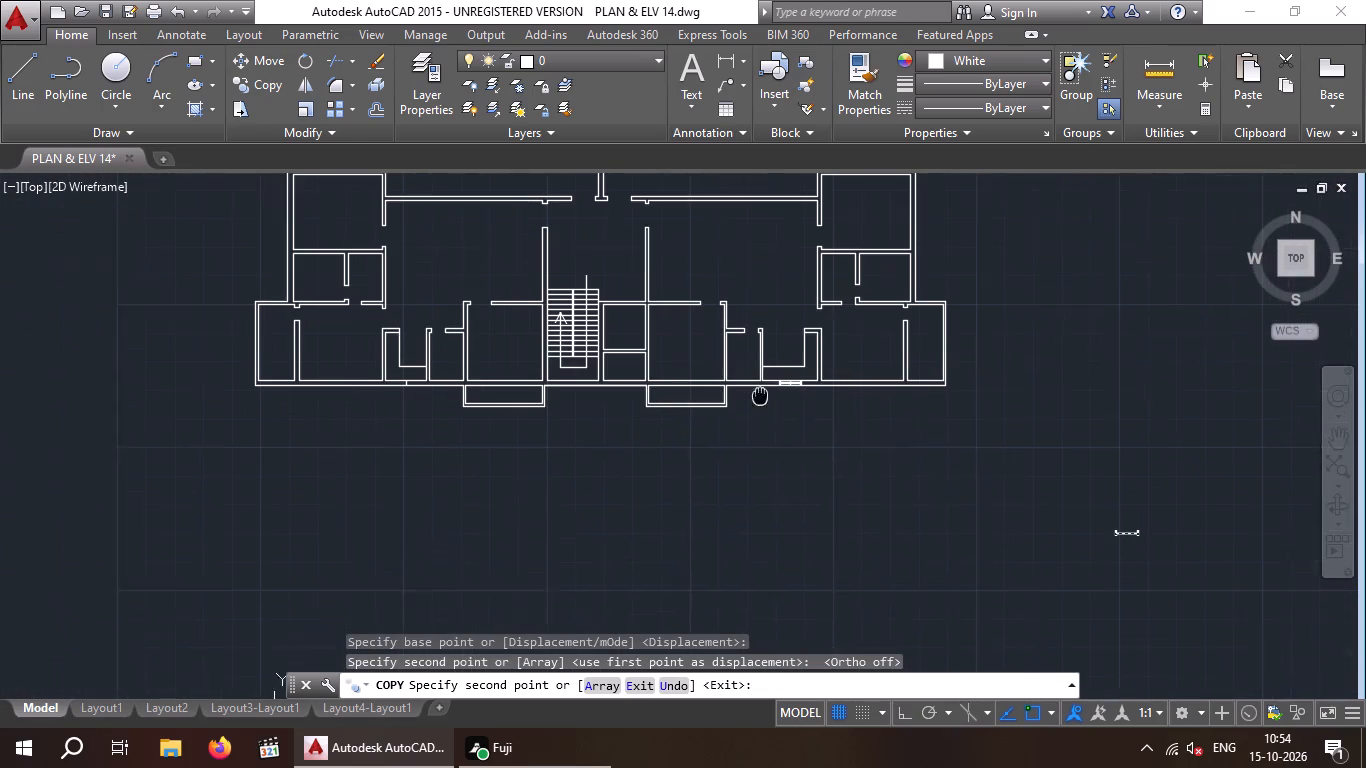
middle_click_drag(764, 397, 769, 398)
scroll(413, 396, "up", 5)
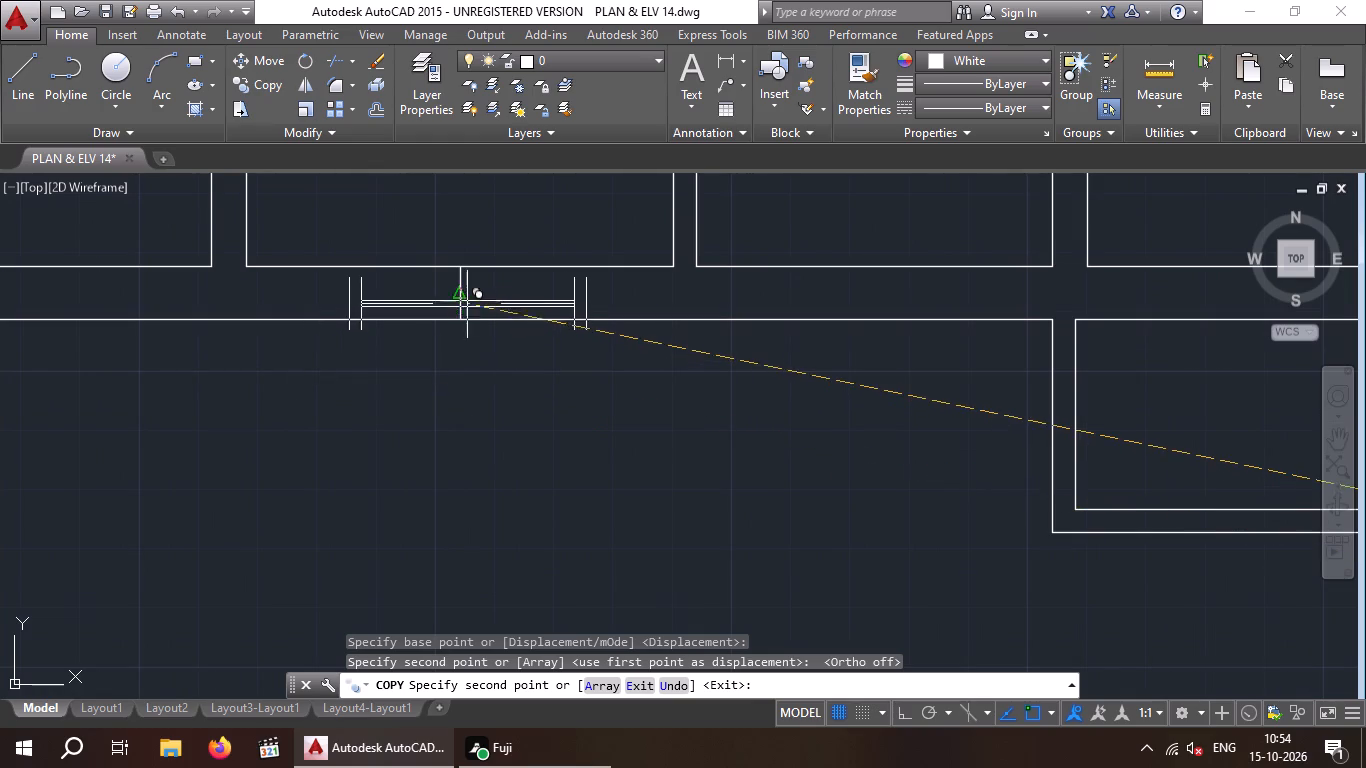
left_click(464, 293)
Place another window copy at the midpoint of the north wall's western guide line.
scroll(464, 293, "down", 9)
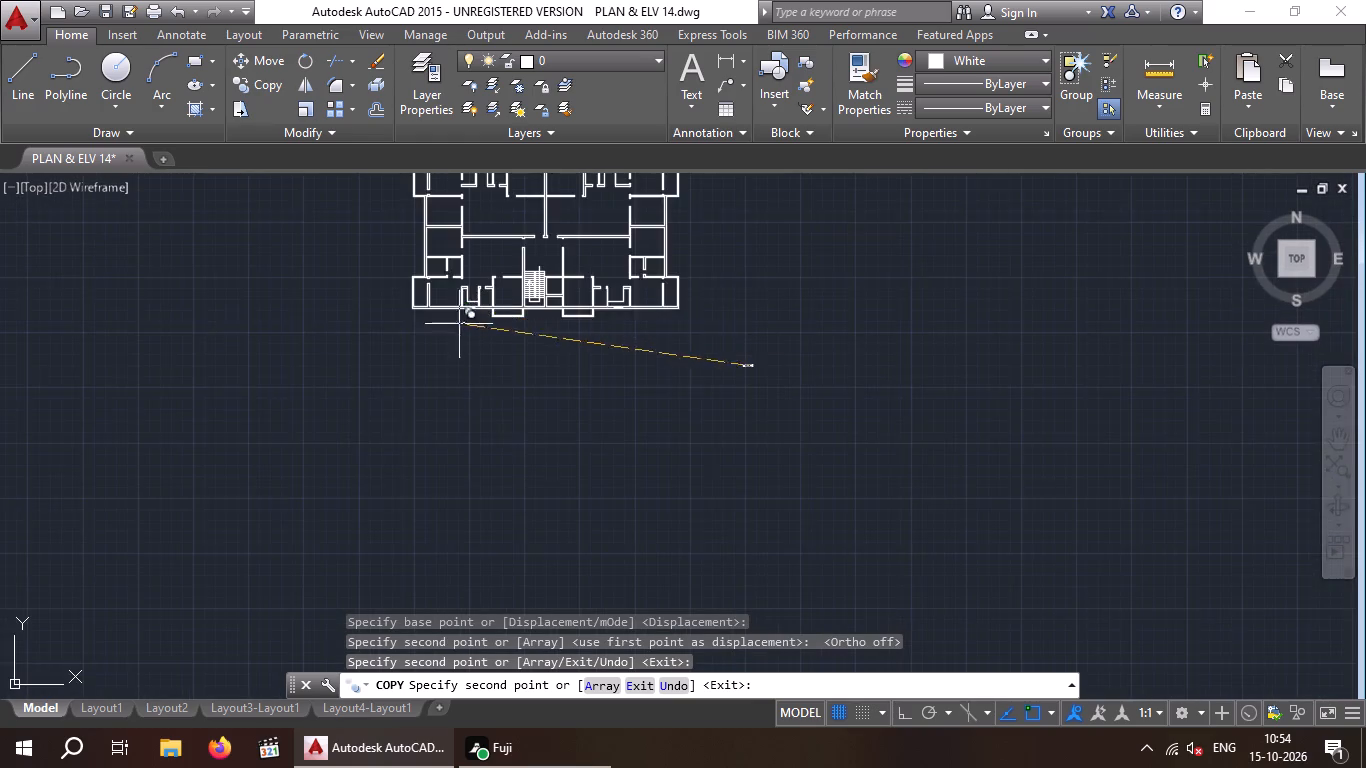
middle_click_drag(444, 355, 333, 601)
scroll(368, 418, "up", 7)
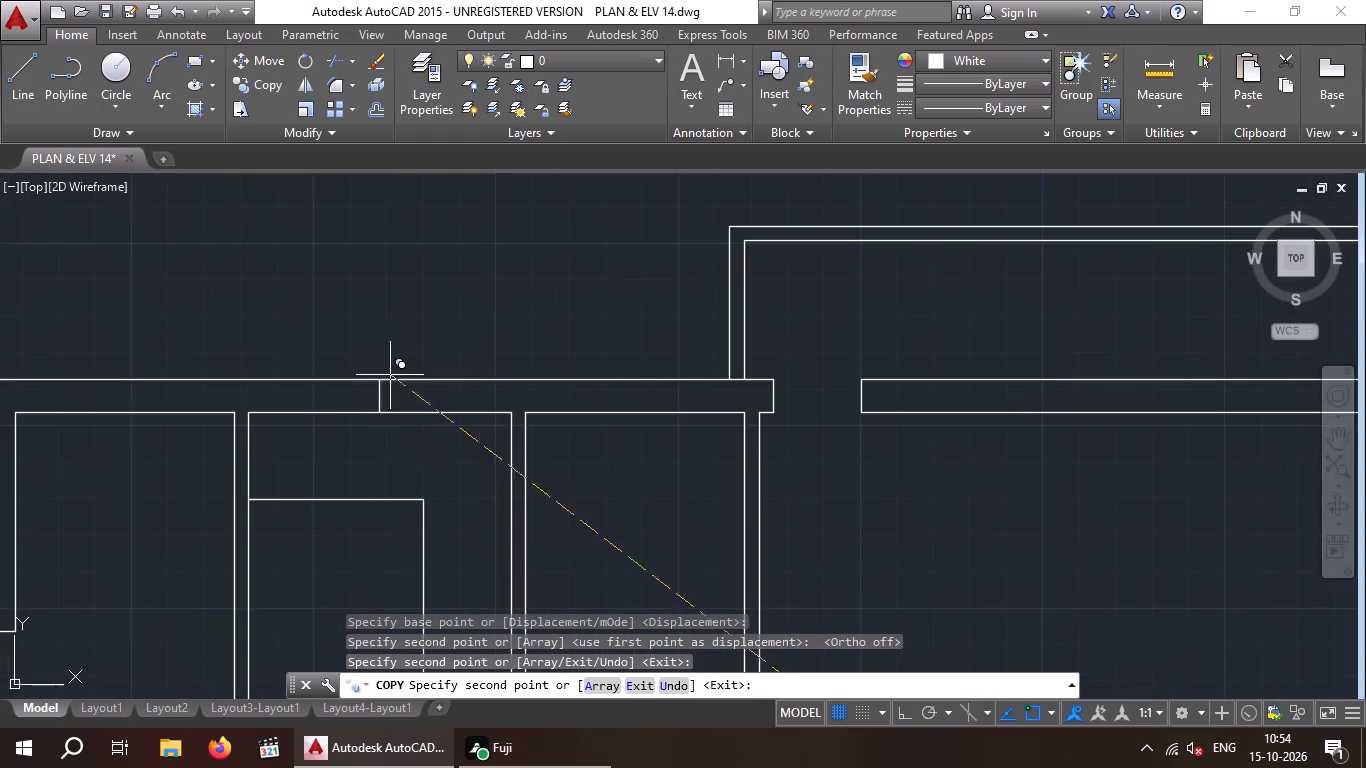
scroll(385, 385, "up", 5)
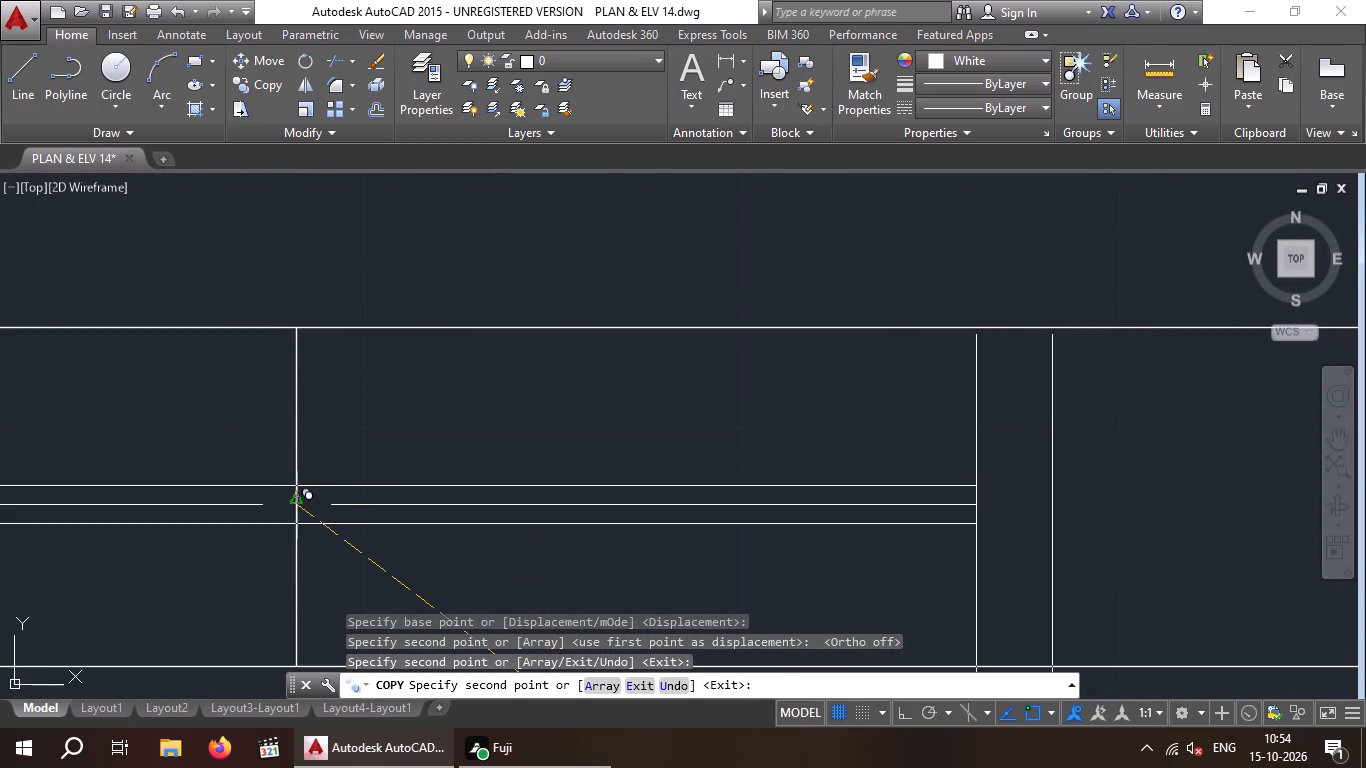
scroll(298, 506, "up", 1)
scroll(312, 490, "down", 1)
middle_click_drag(312, 490, 572, 420)
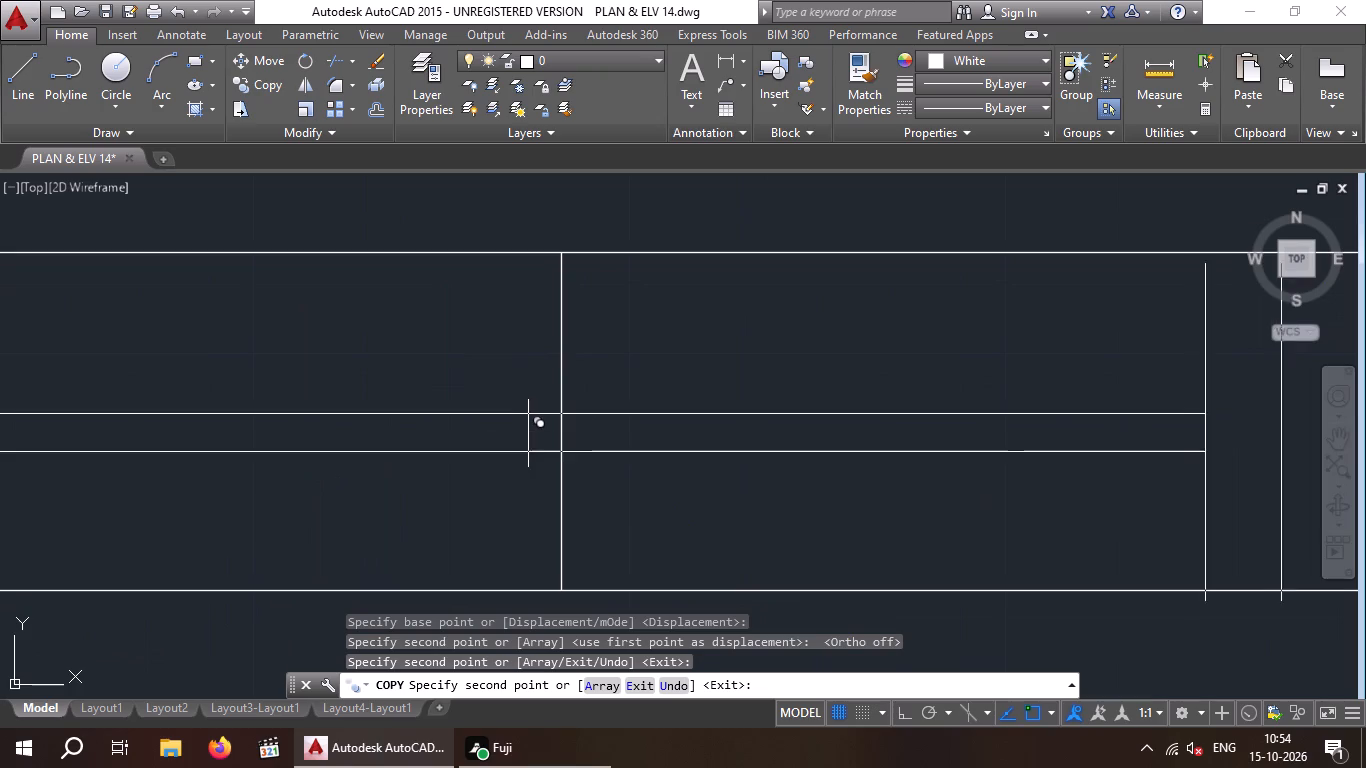
scroll(541, 431, "down", 2)
left_click(547, 433)
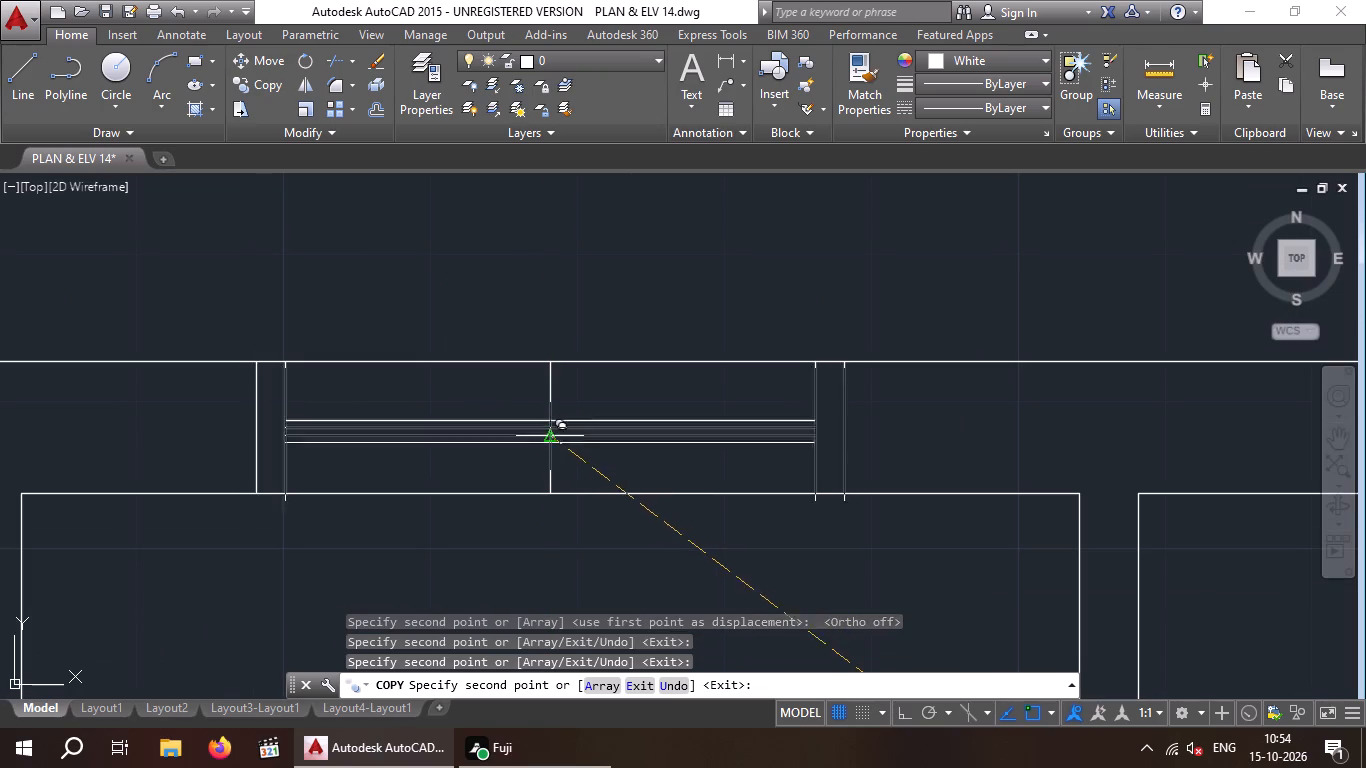
Place a final window copy at the midpoint of the north wall's eastern guide line and end the Copy command.
scroll(556, 423, "down", 8)
scroll(804, 423, "up", 2)
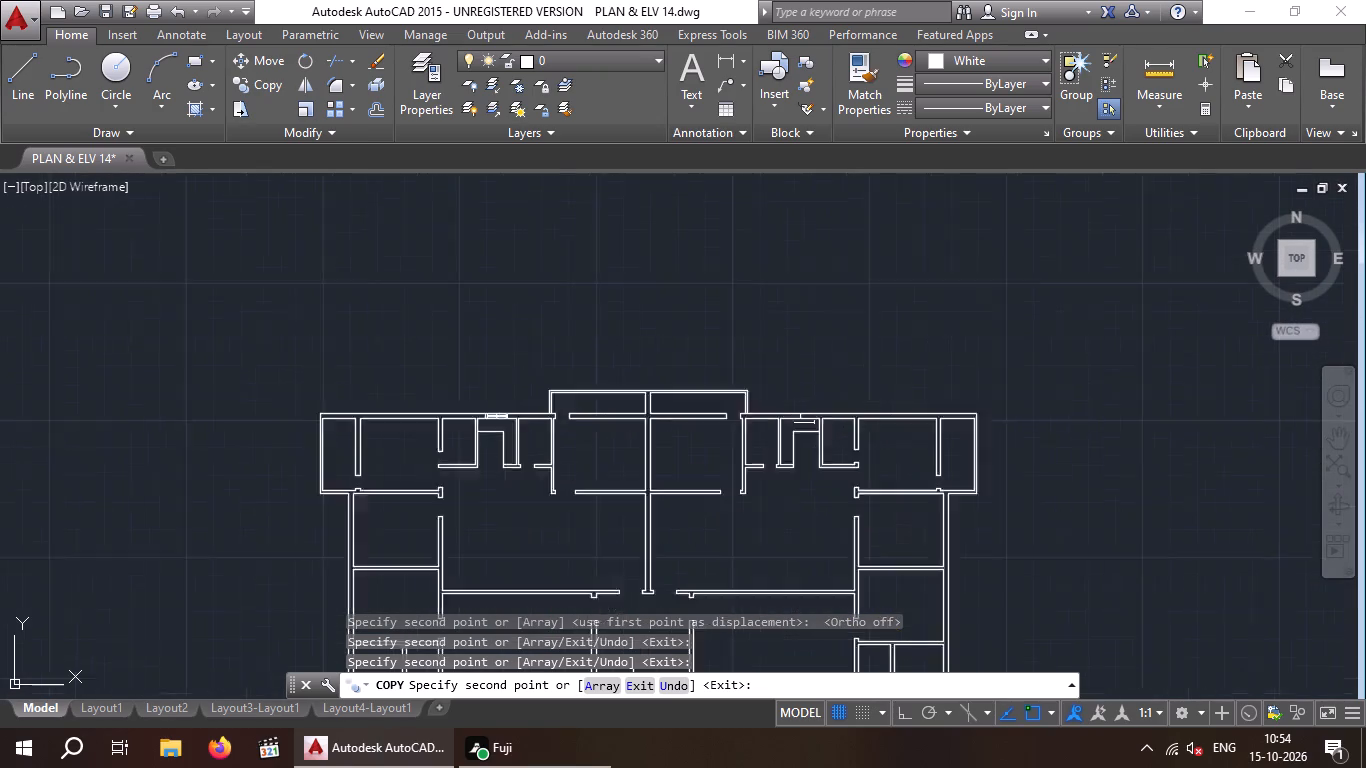
scroll(803, 422, "up", 6)
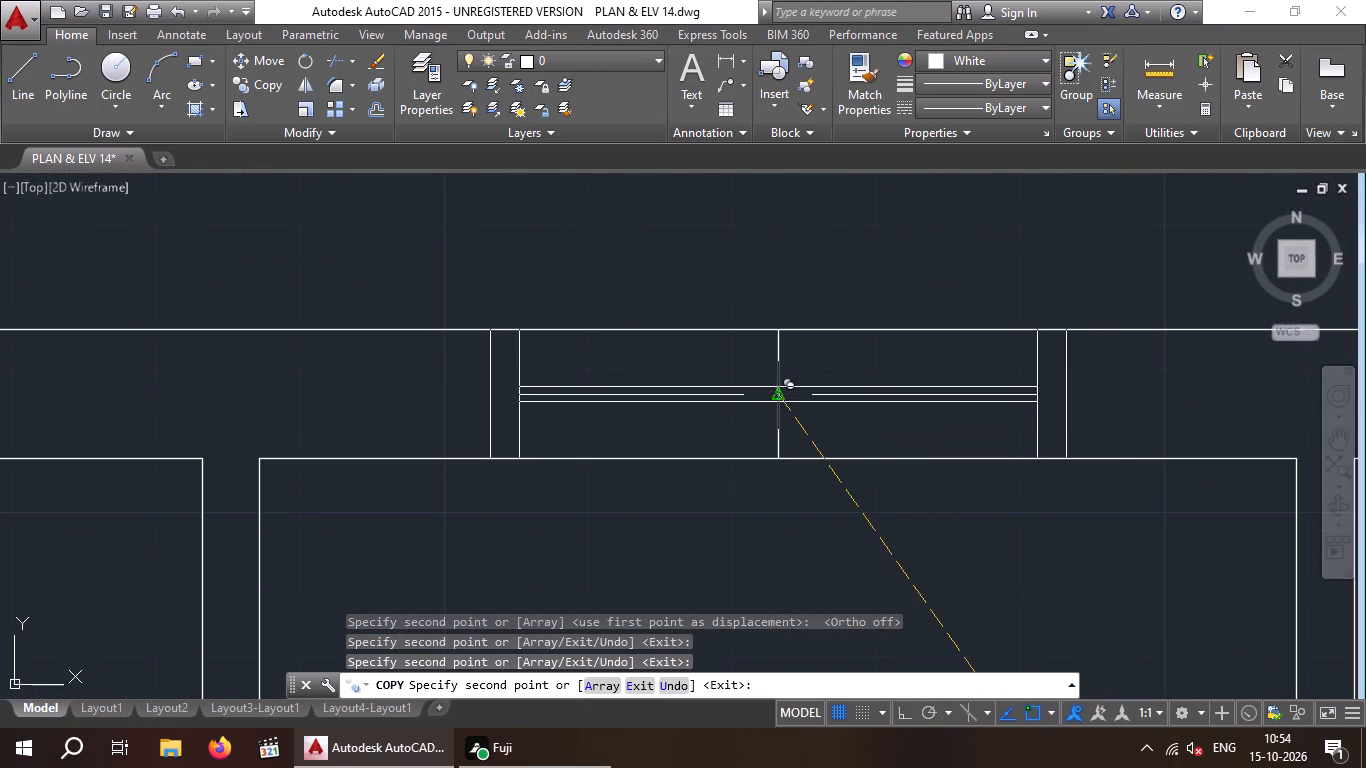
left_click(783, 389)
scroll(783, 387, "down", 6)
key("Escape")
key("Escape")
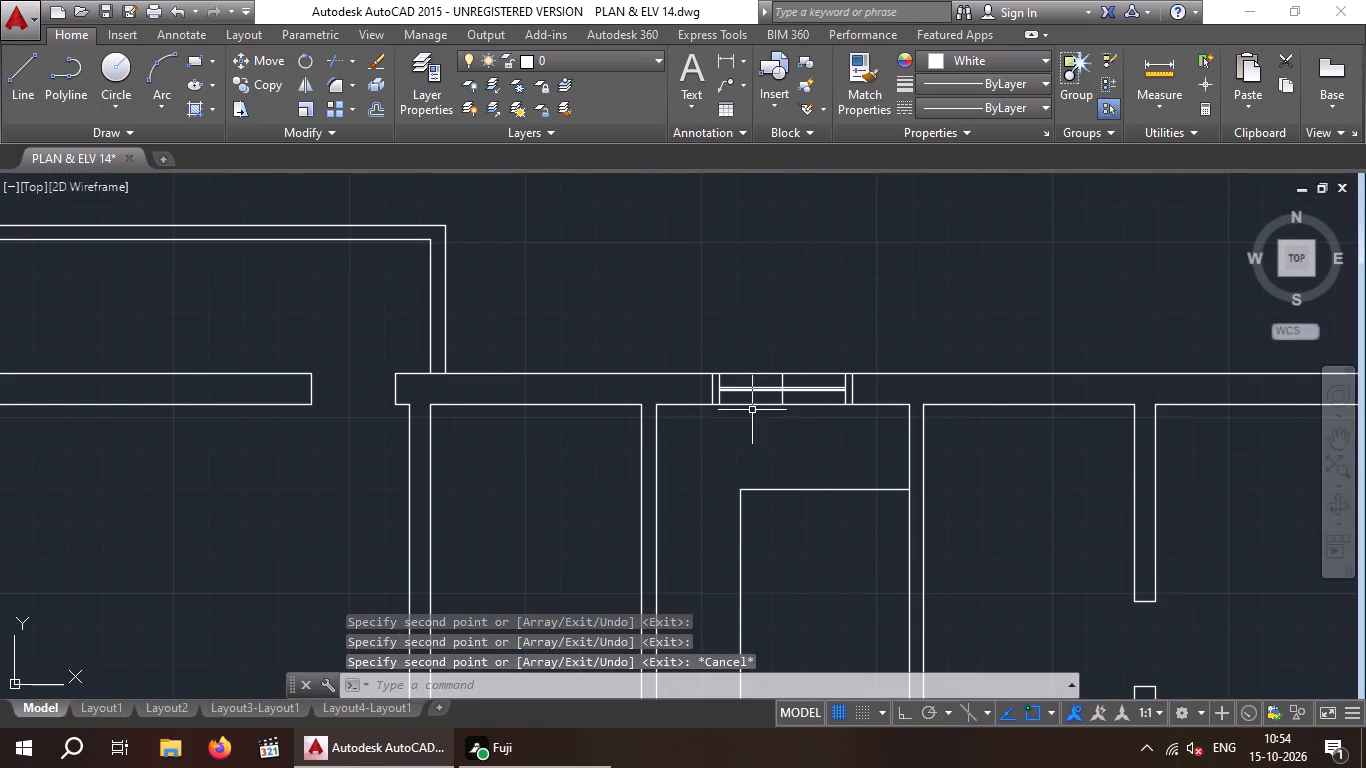
Delete the four short guide lines crossing the centers of the window symbols in the north and south walls.
scroll(796, 384, "up", 3)
left_click_drag(768, 421, 704, 453)
left_click(683, 447)
scroll(676, 446, "down", 4)
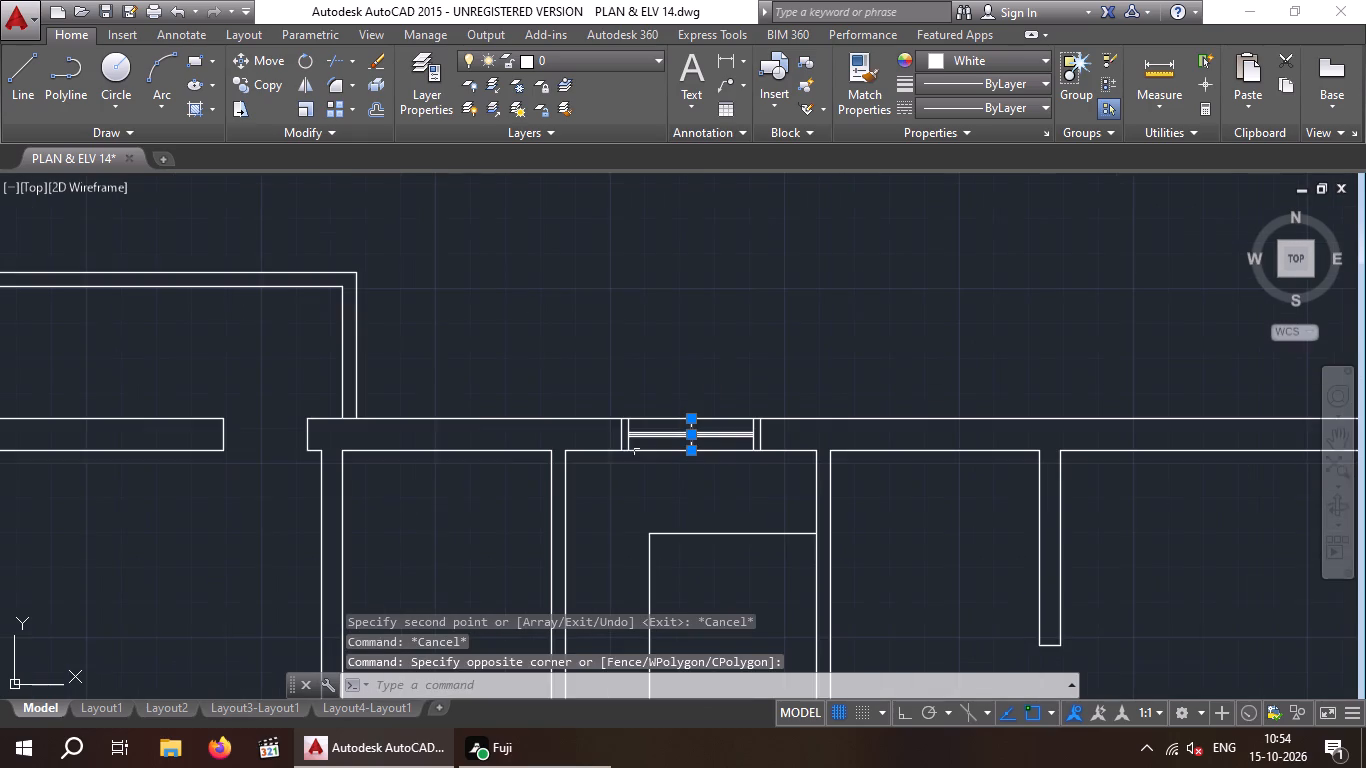
scroll(359, 425, "down", 3)
middle_click_drag(183, 435, 626, 435)
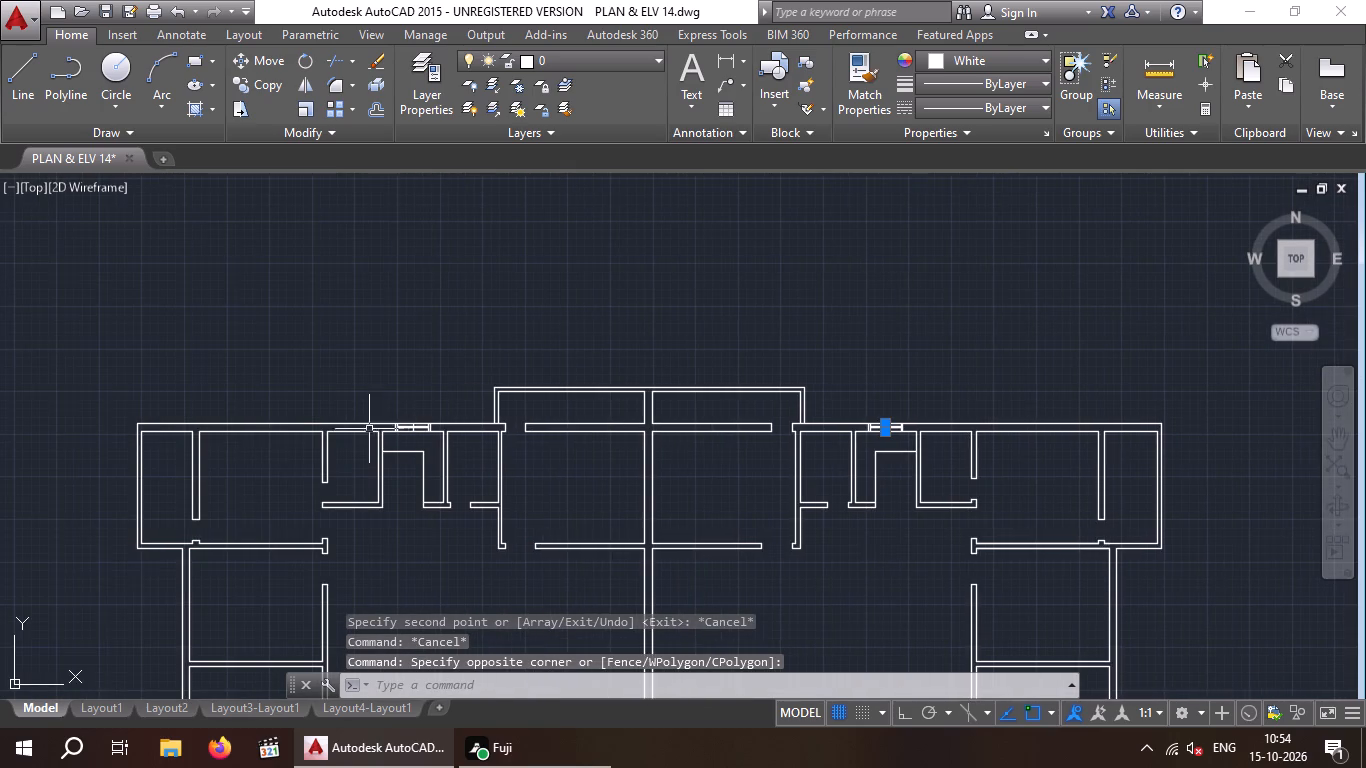
scroll(402, 430, "up", 8)
left_click_drag(587, 418, 470, 431)
left_click(435, 430)
scroll(455, 423, "down", 2)
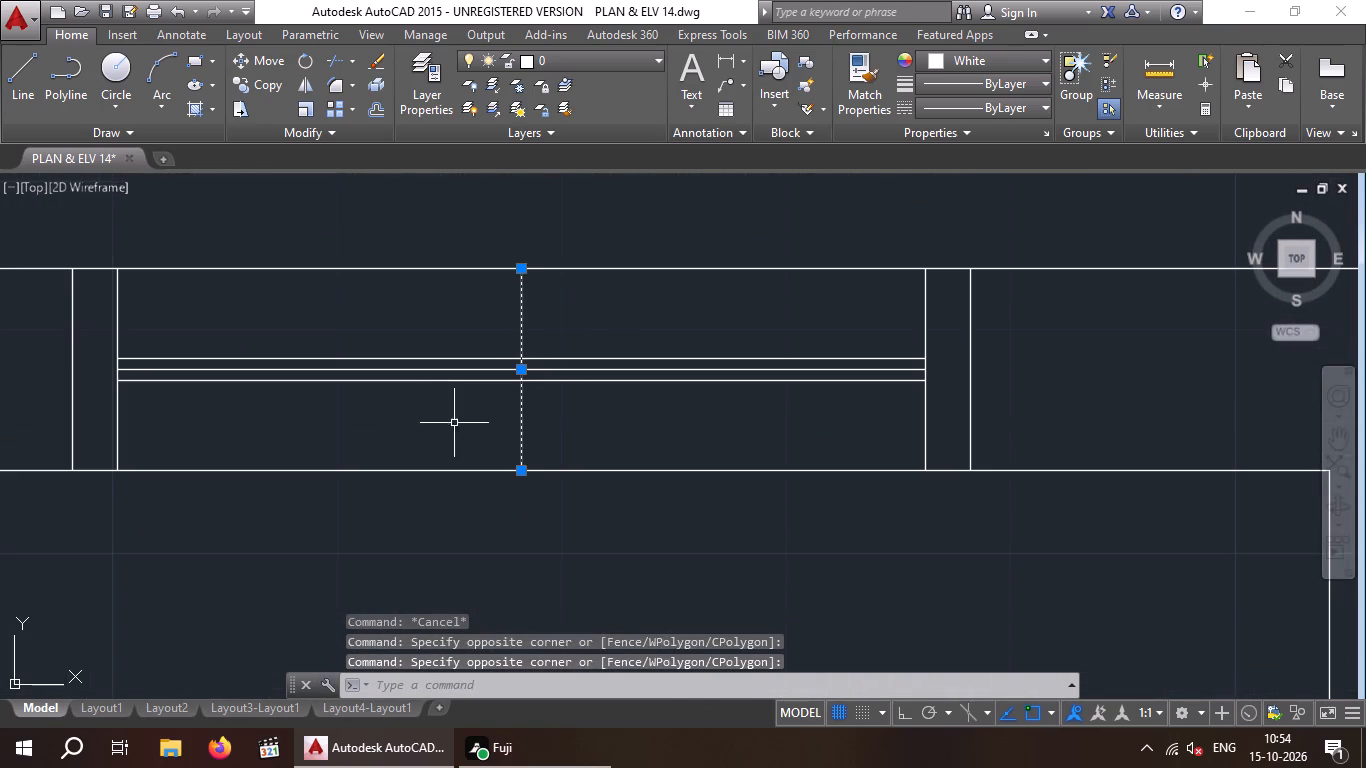
scroll(455, 423, "down", 5)
middle_click_drag(633, 484, 563, 297)
scroll(553, 299, "down", 3)
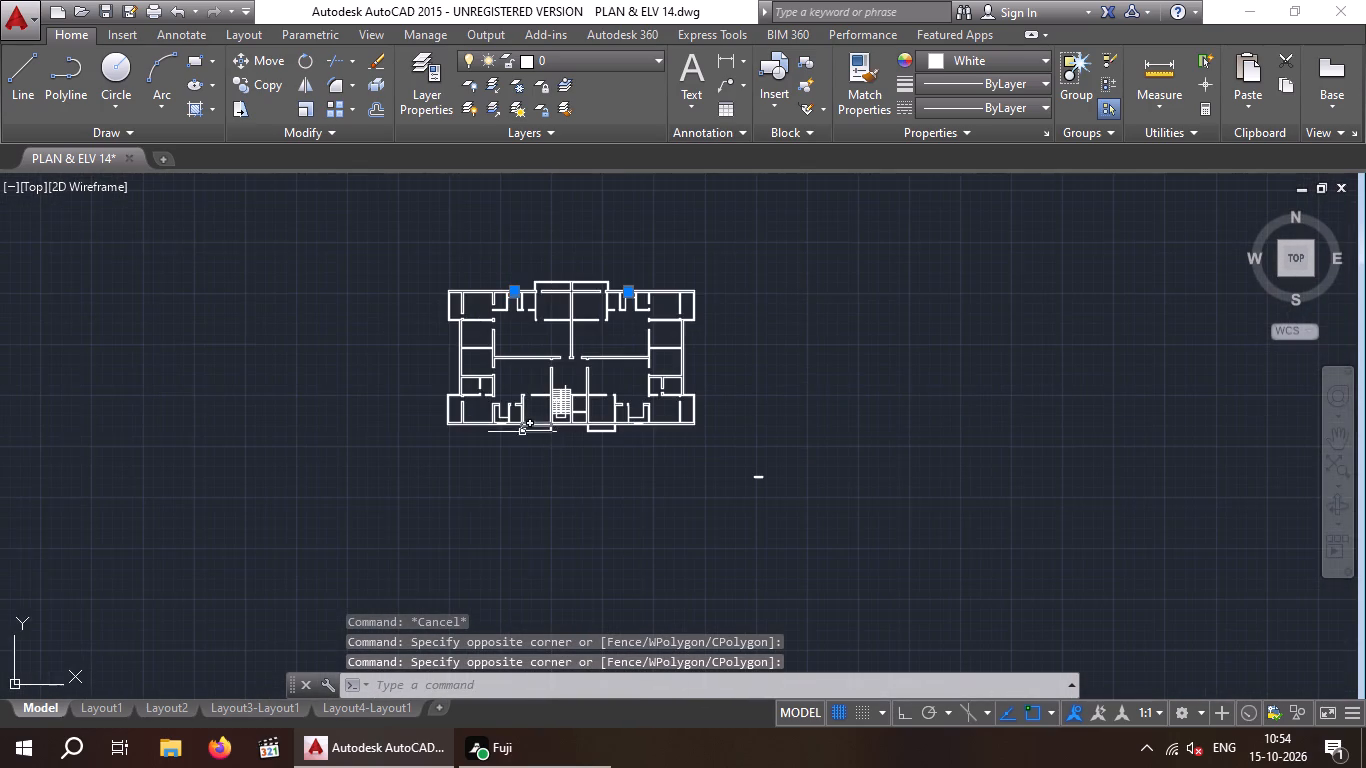
scroll(503, 415, "up", 5)
scroll(439, 522, "up", 4)
left_click_drag(438, 556, 372, 557)
left_click(375, 556)
scroll(442, 484, "down", 5)
middle_click_drag(919, 460, 323, 458)
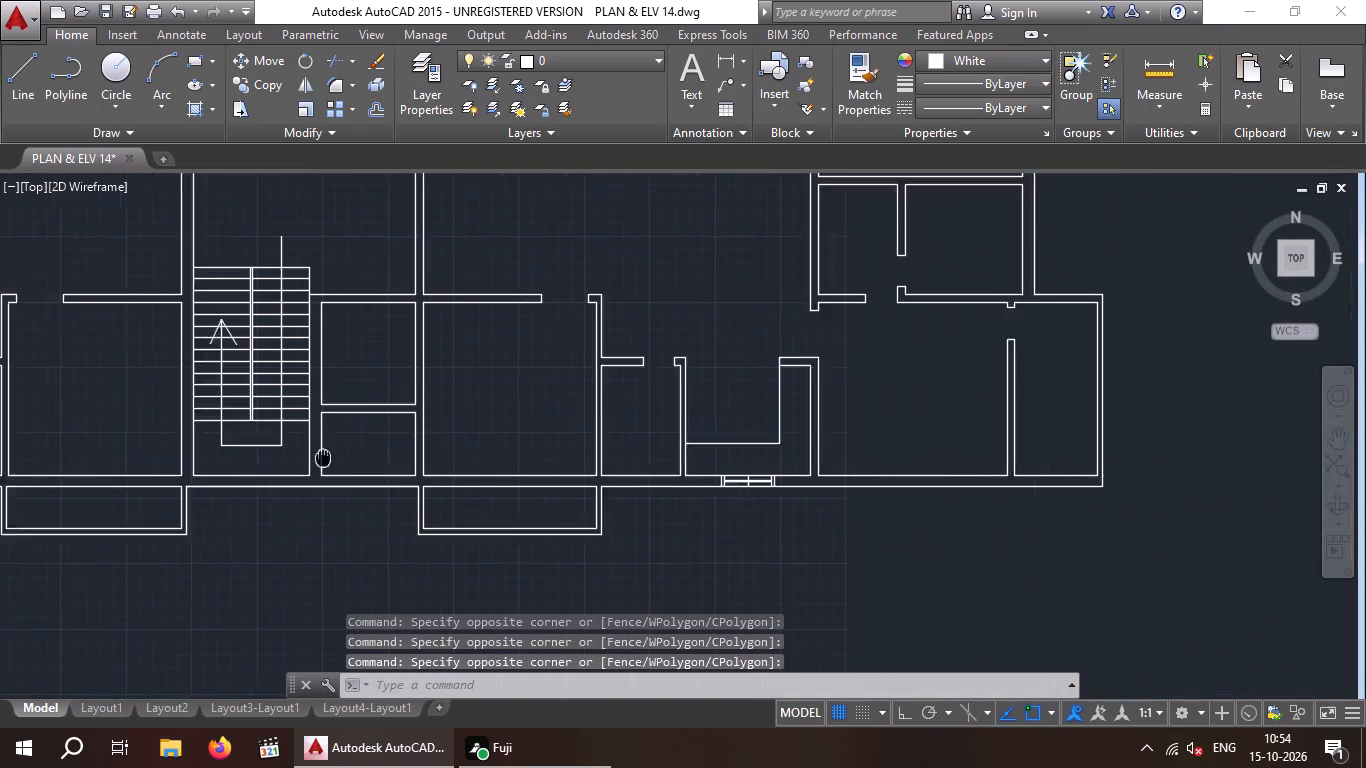
middle_click_drag(323, 458, 113, 448)
scroll(517, 490, "up", 5)
scroll(395, 371, "up", 3)
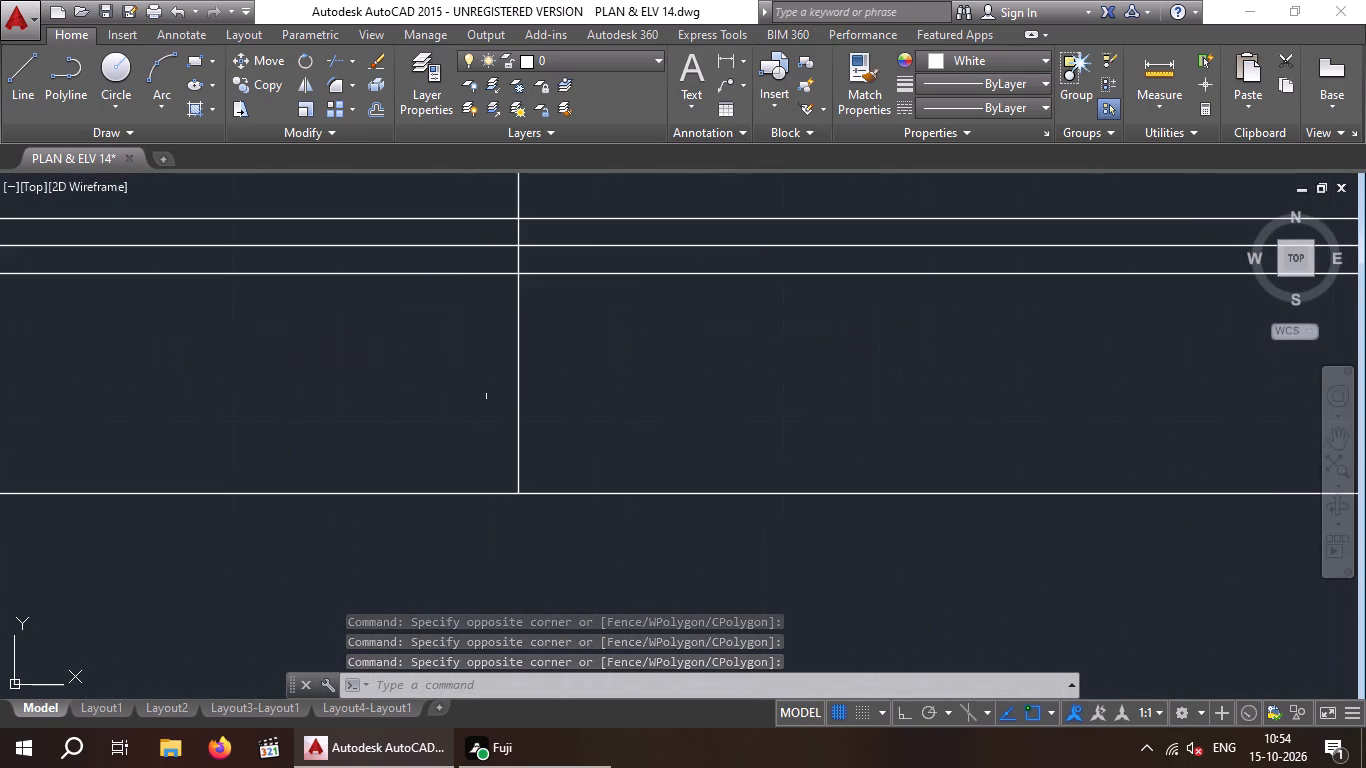
left_click_drag(643, 334, 441, 430)
left_click(392, 427)
key("Delete")
scroll(421, 424, "down", 3)
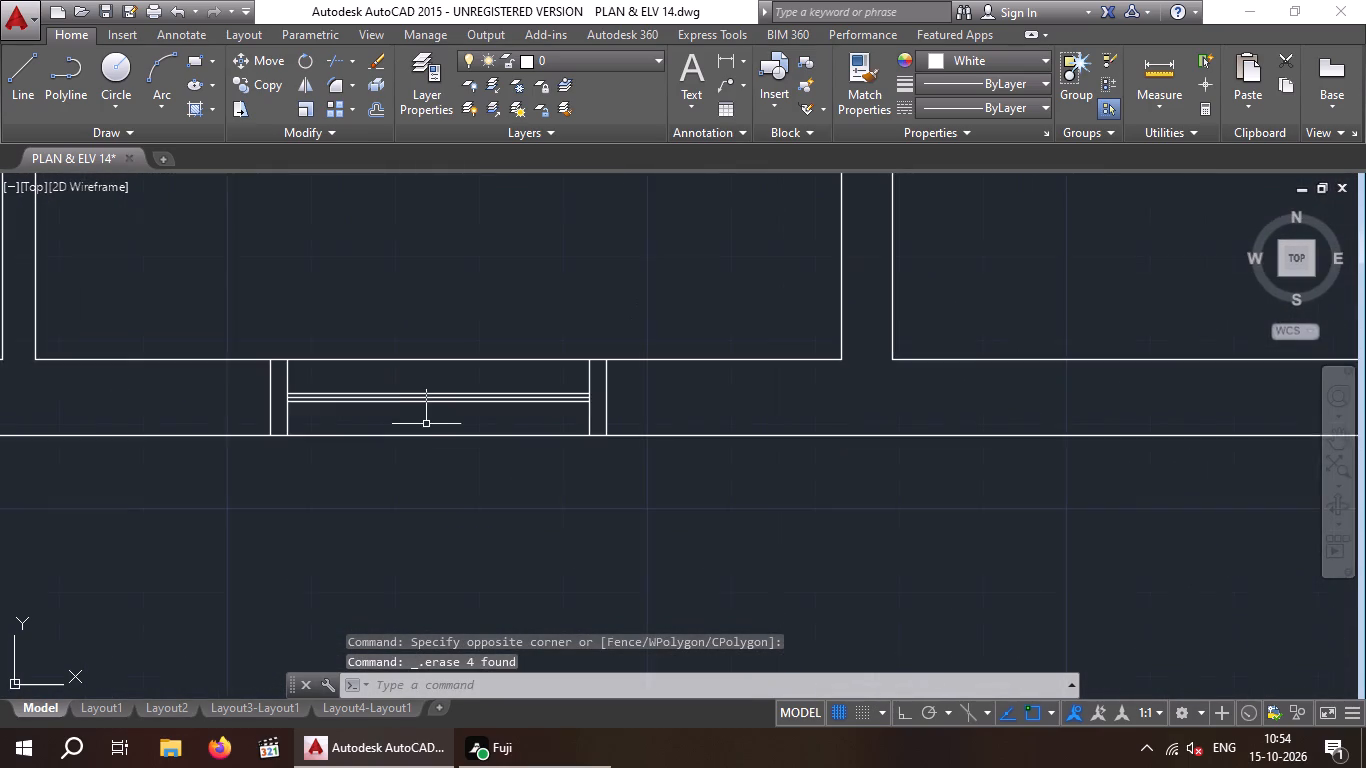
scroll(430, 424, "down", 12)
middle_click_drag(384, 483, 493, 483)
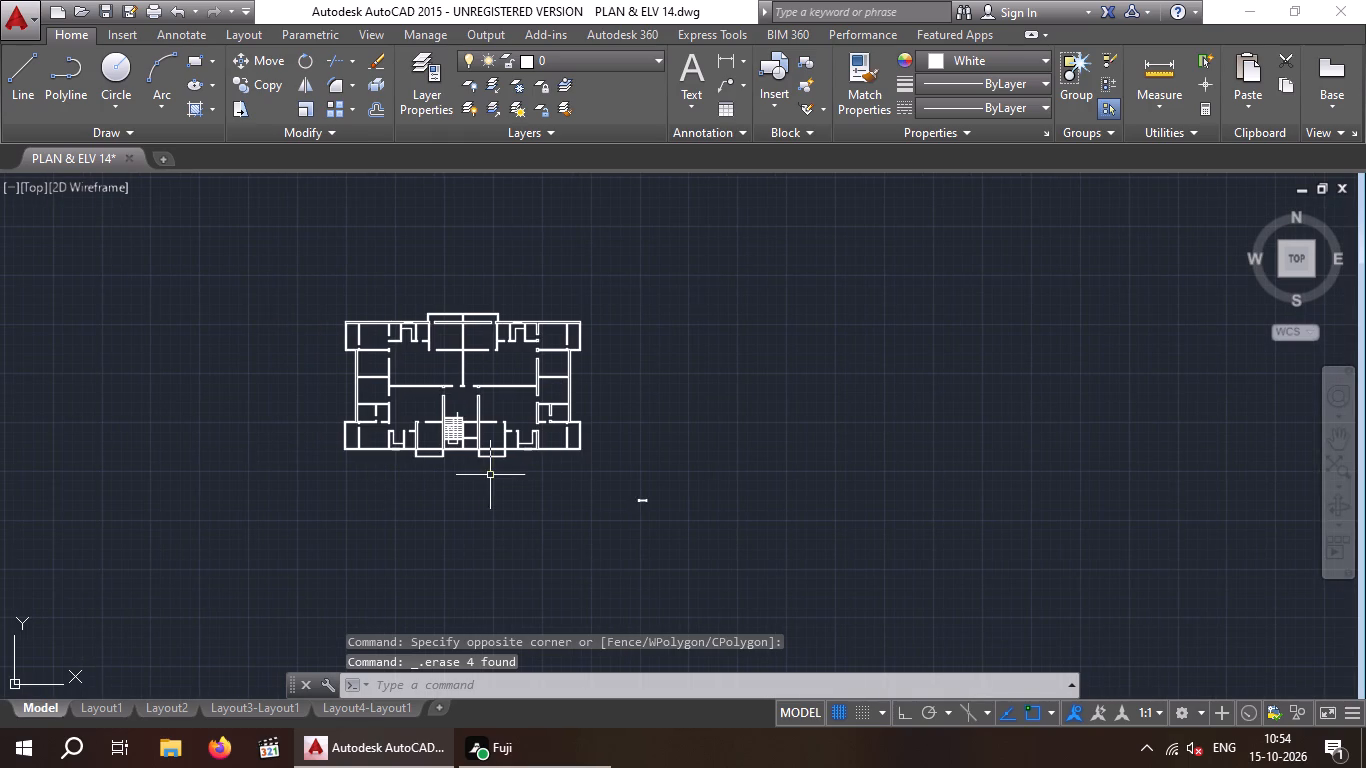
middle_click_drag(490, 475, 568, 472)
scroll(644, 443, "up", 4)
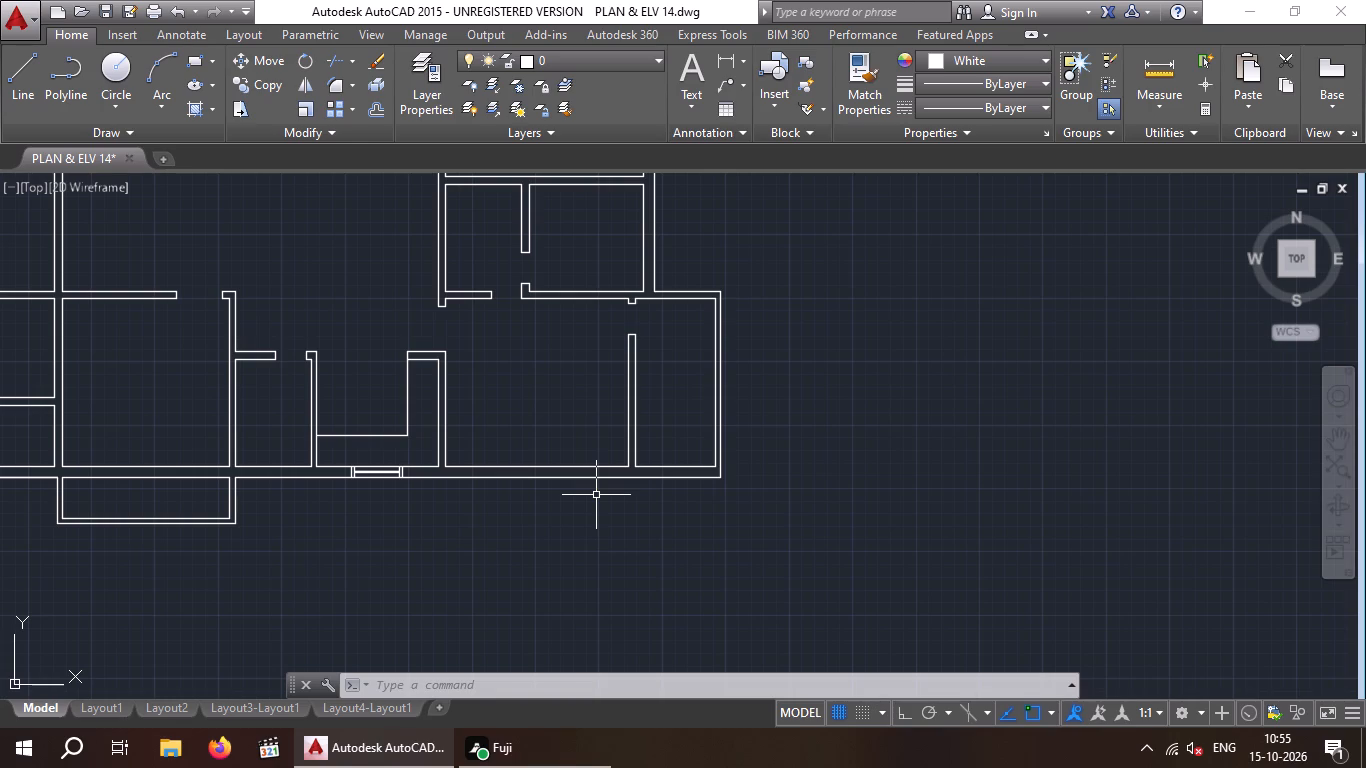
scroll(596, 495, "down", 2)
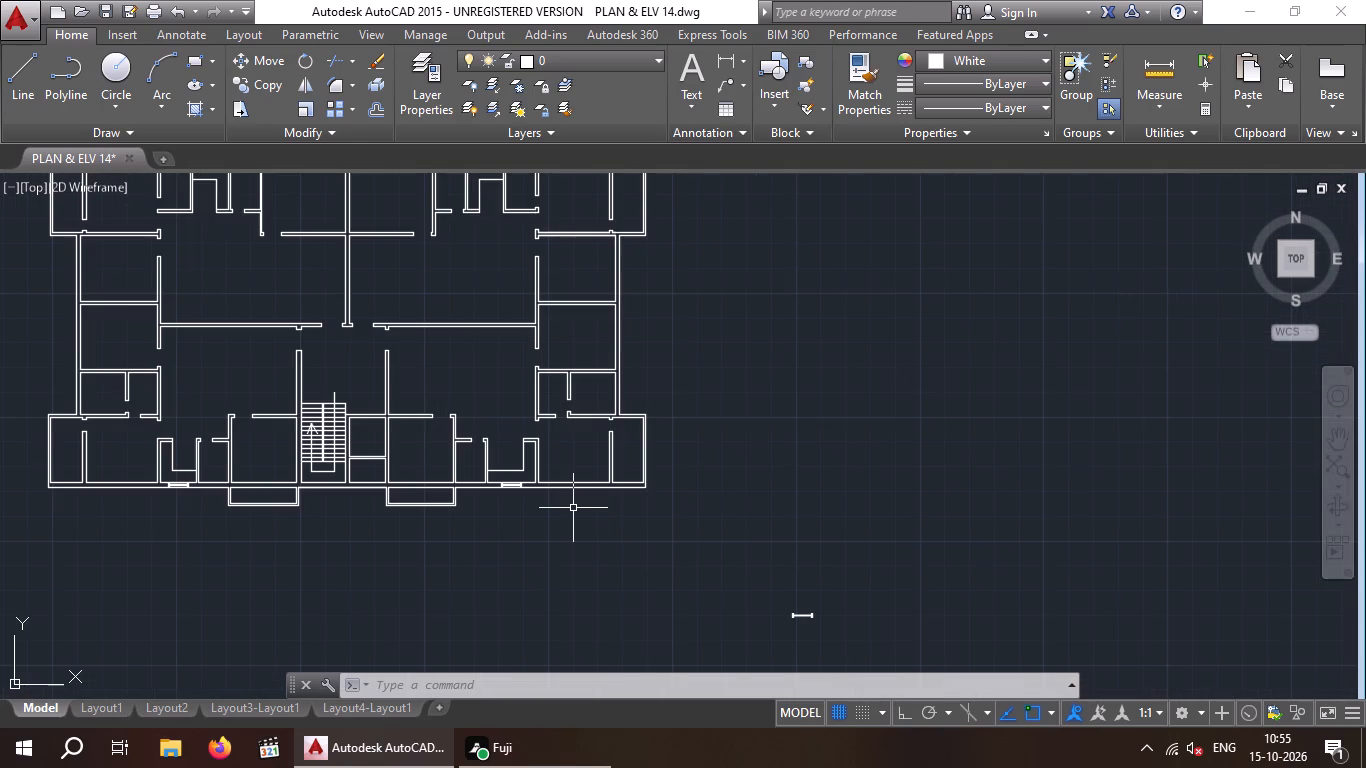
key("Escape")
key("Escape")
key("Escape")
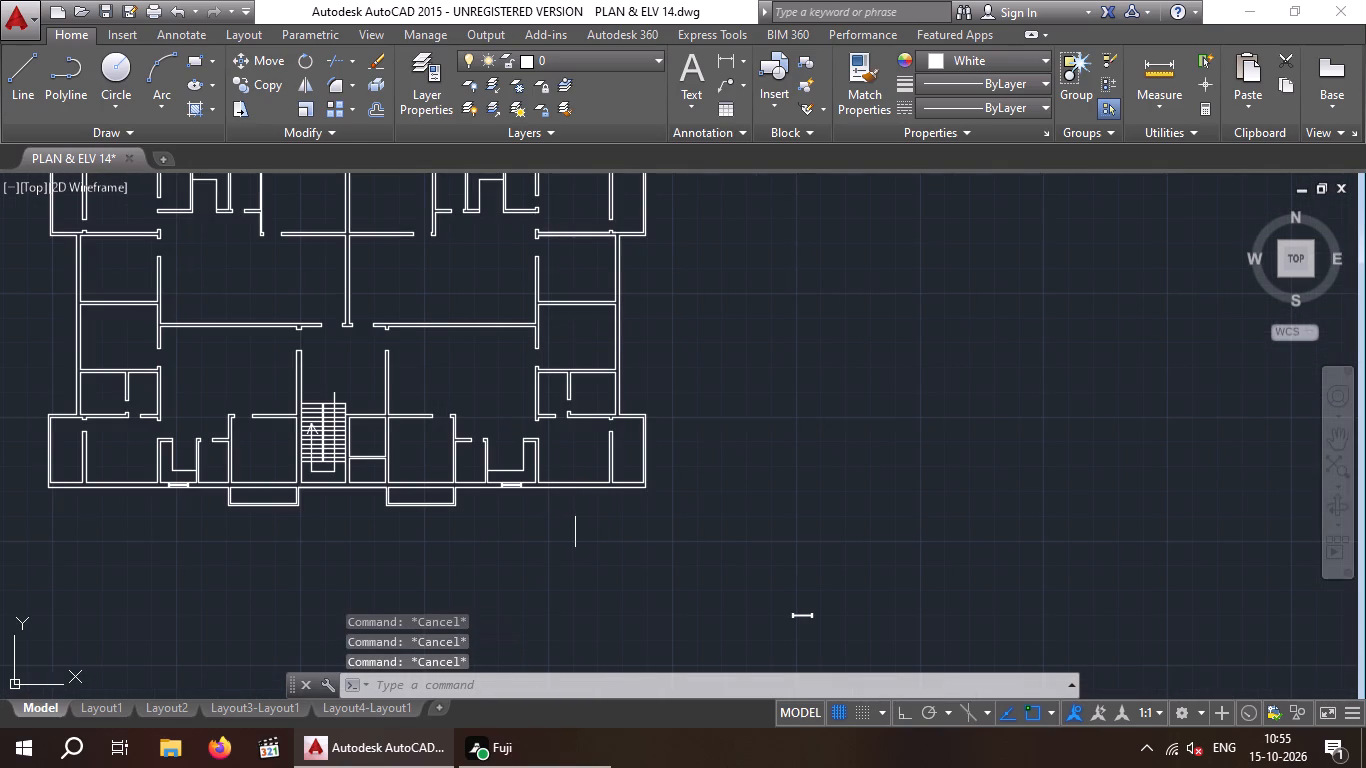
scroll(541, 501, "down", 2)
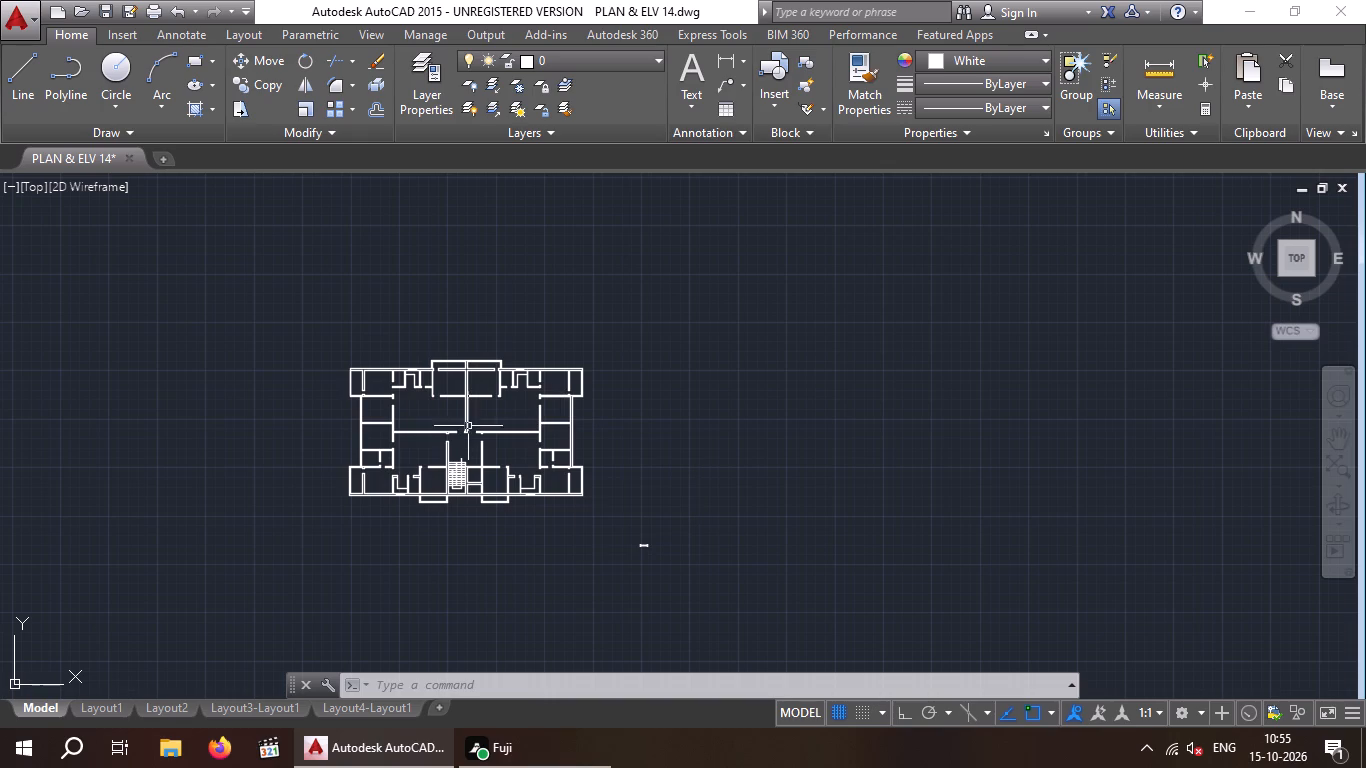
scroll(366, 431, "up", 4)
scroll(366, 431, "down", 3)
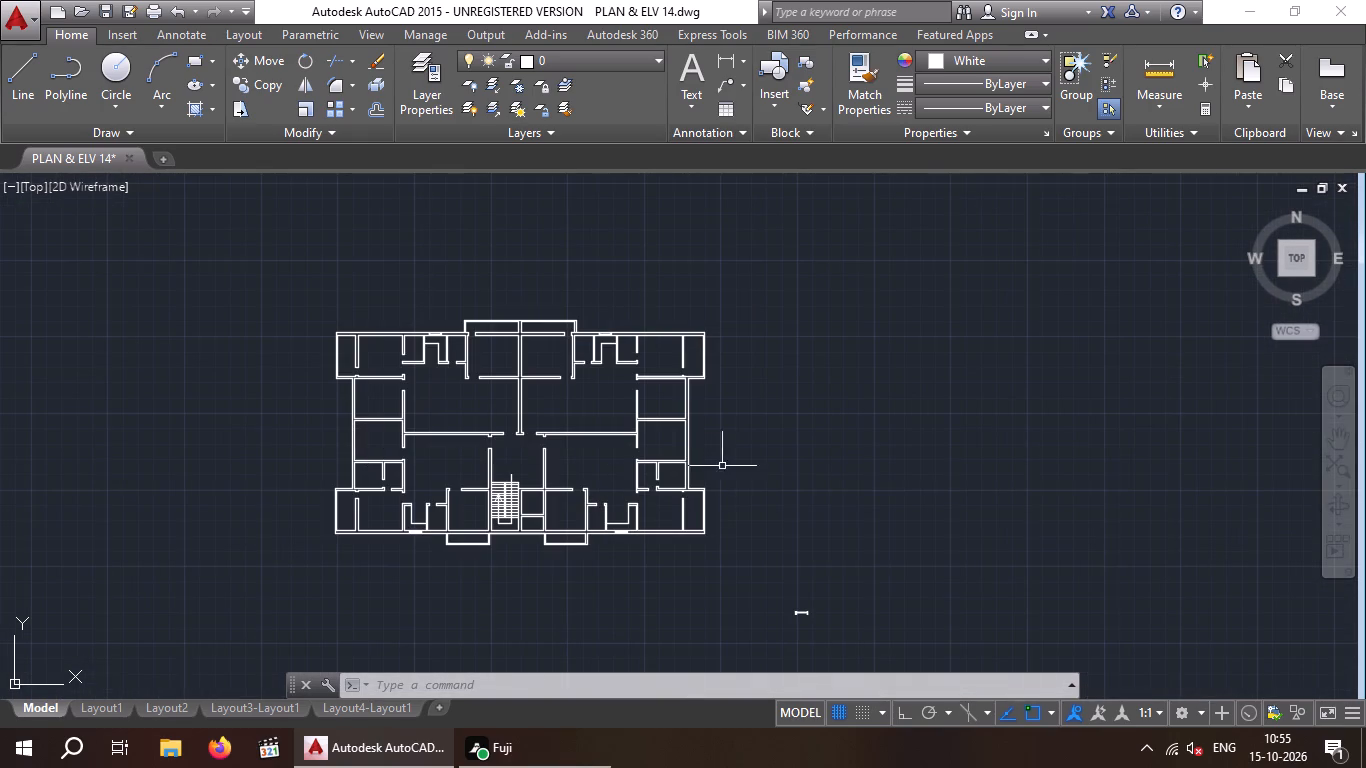
Turn Ortho on and rotate the loose window symbol outside the plan to 270° about its lower east corner, making it vertical.
scroll(810, 643, "up", 3)
middle_click_drag(810, 641, 812, 632)
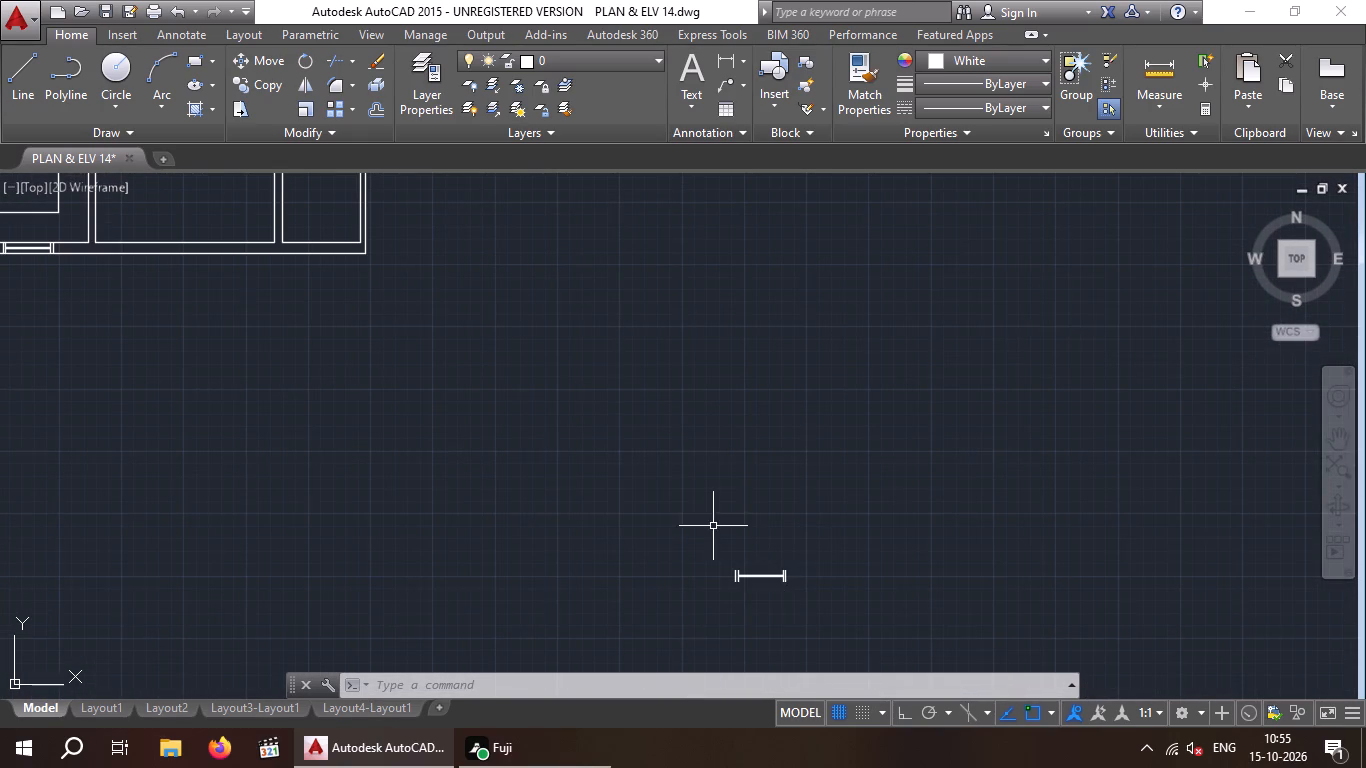
left_click_drag(713, 526, 853, 511)
left_click(846, 652)
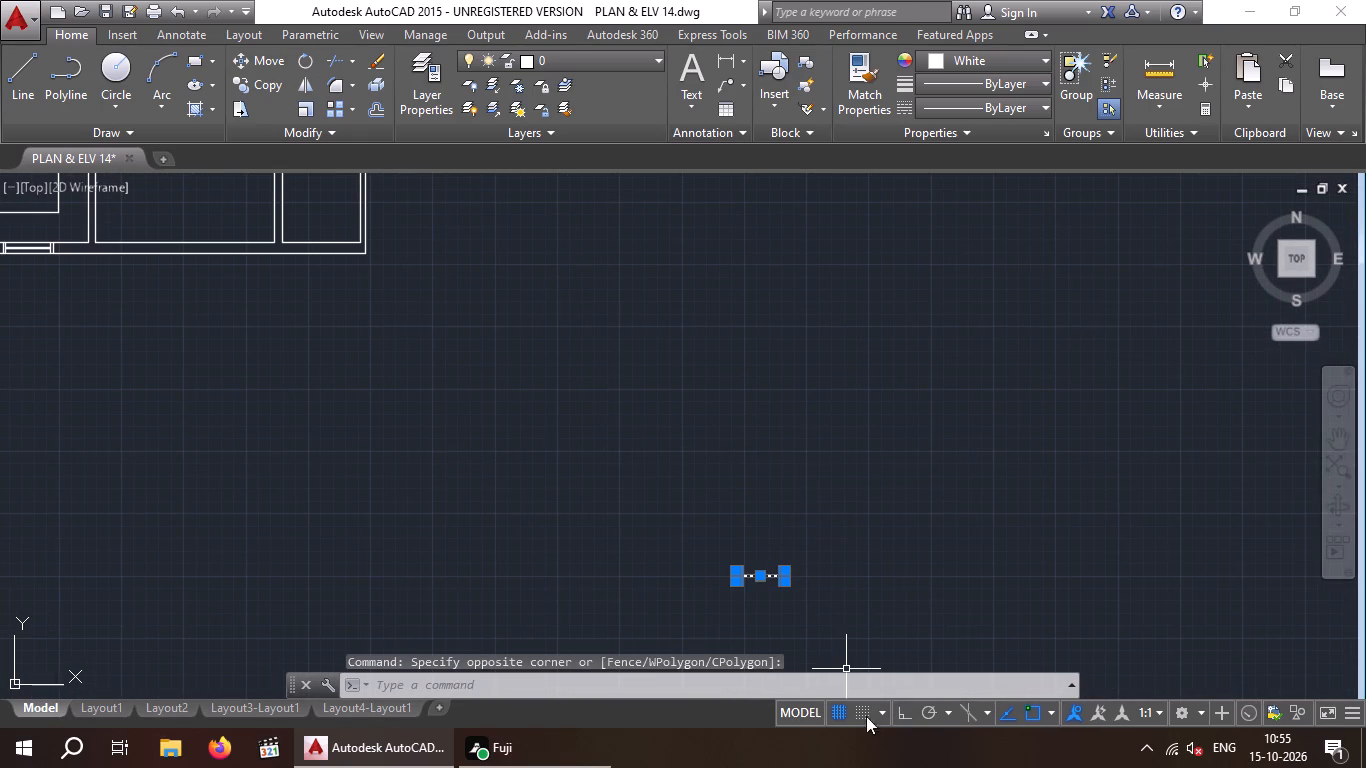
left_click(900, 713)
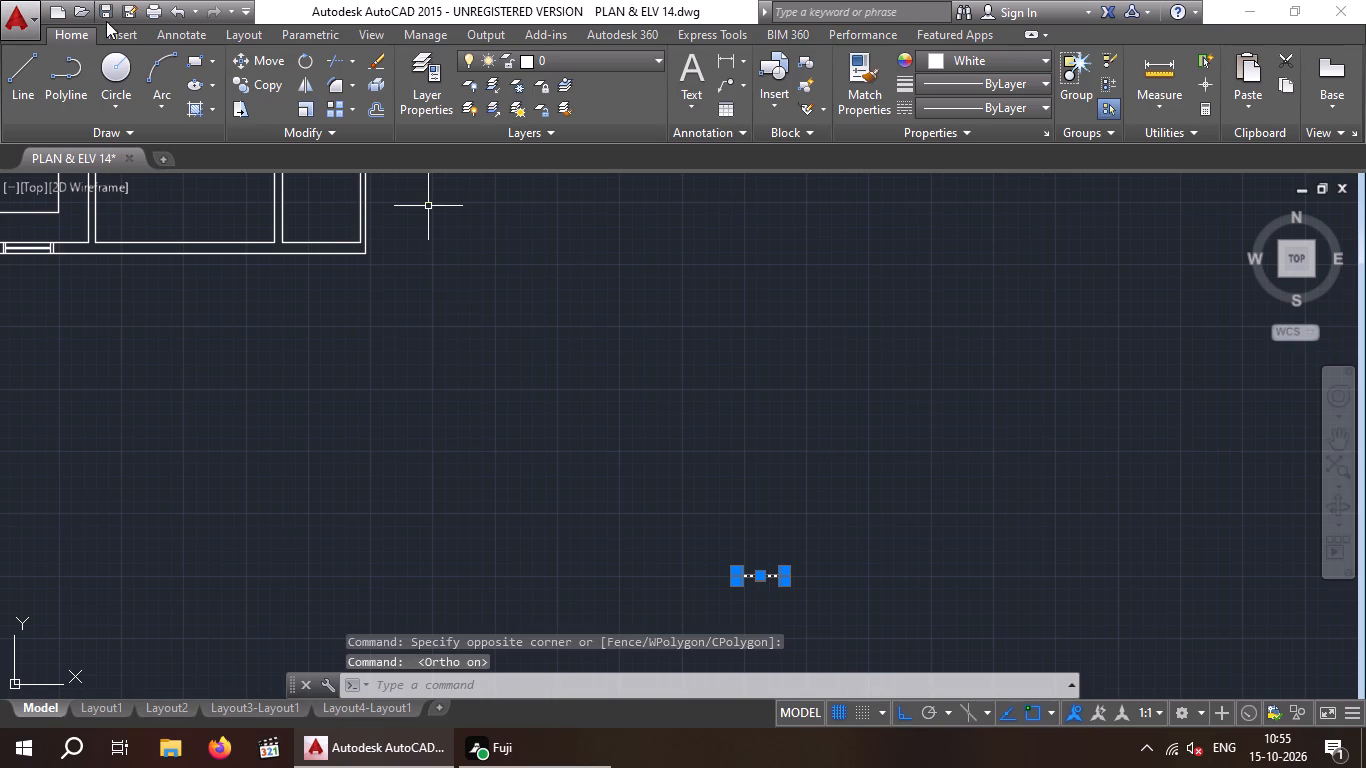
left_click(299, 62)
middle_click_drag(756, 545, 753, 527)
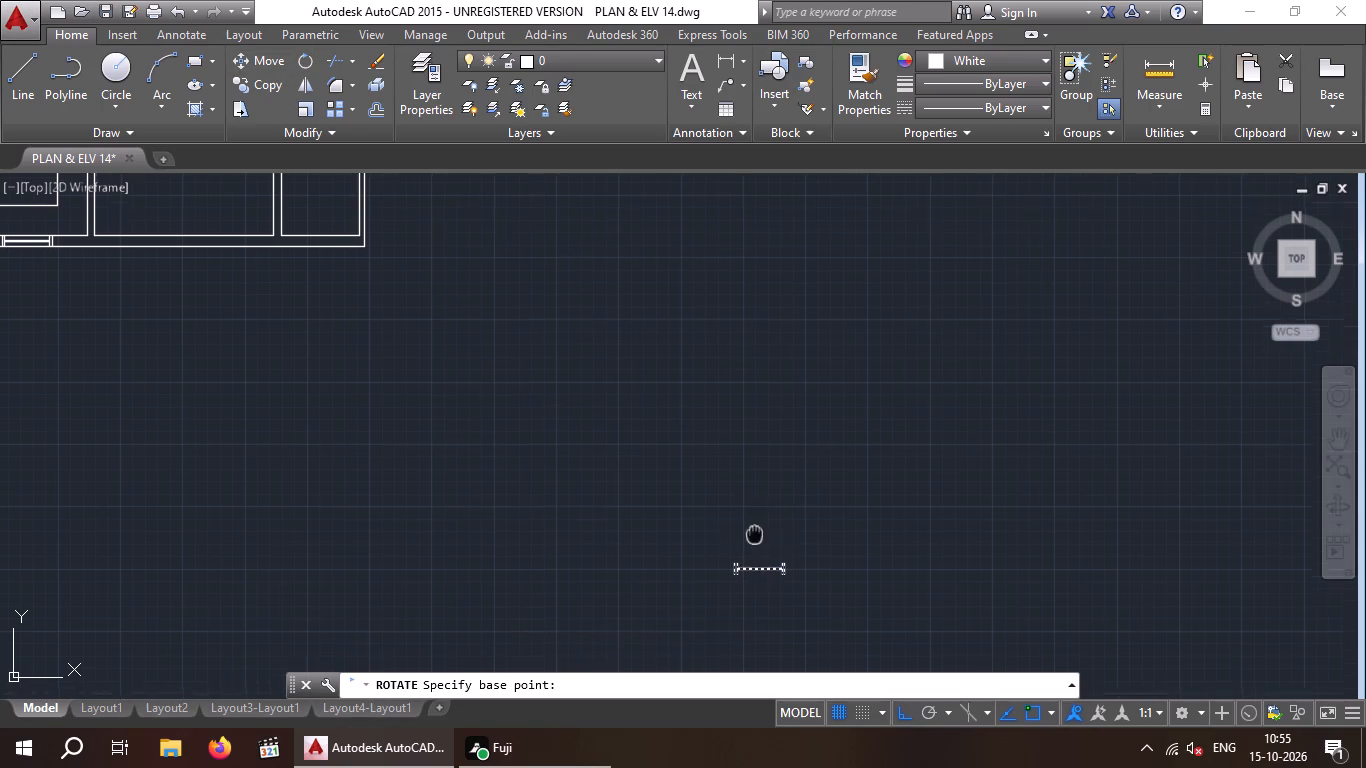
middle_click_drag(753, 527, 730, 350)
scroll(758, 385, "up", 2)
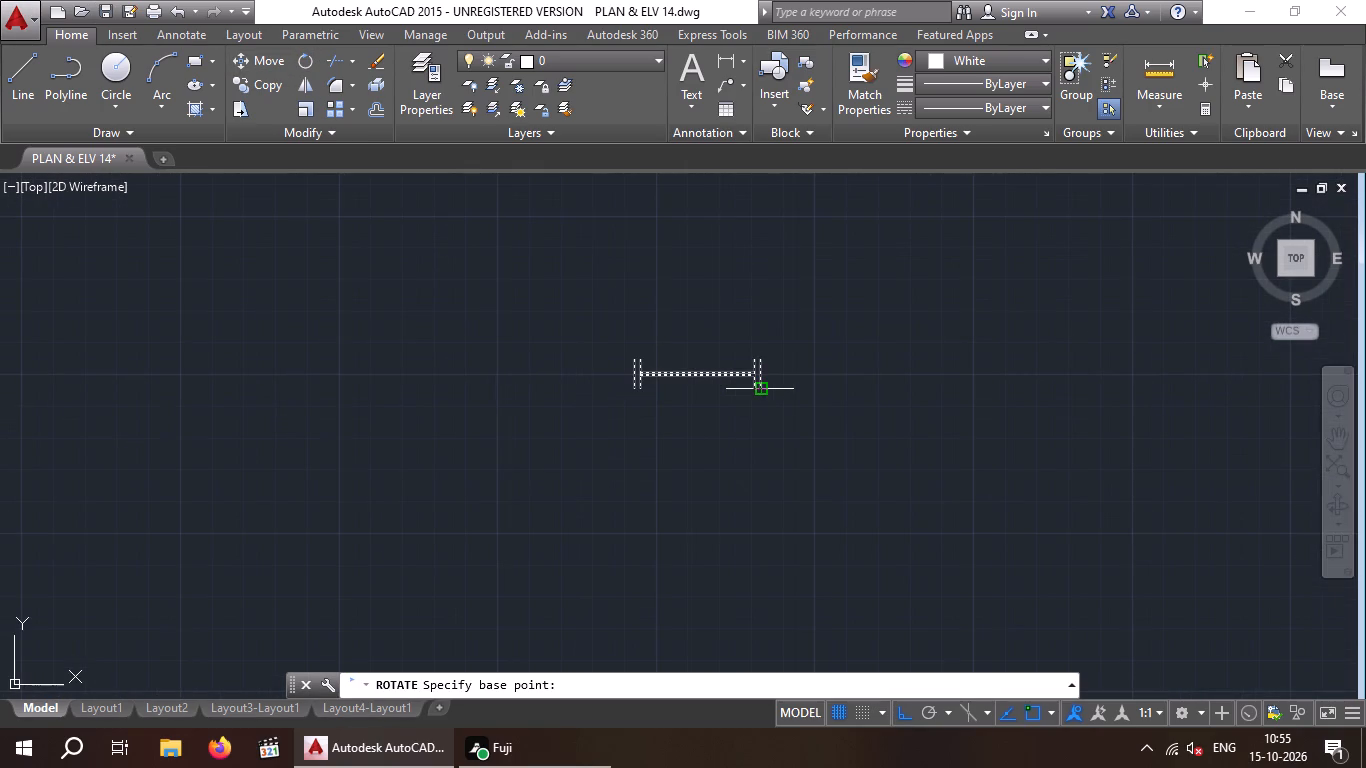
scroll(759, 385, "up", 2)
left_click_drag(757, 390, 743, 425)
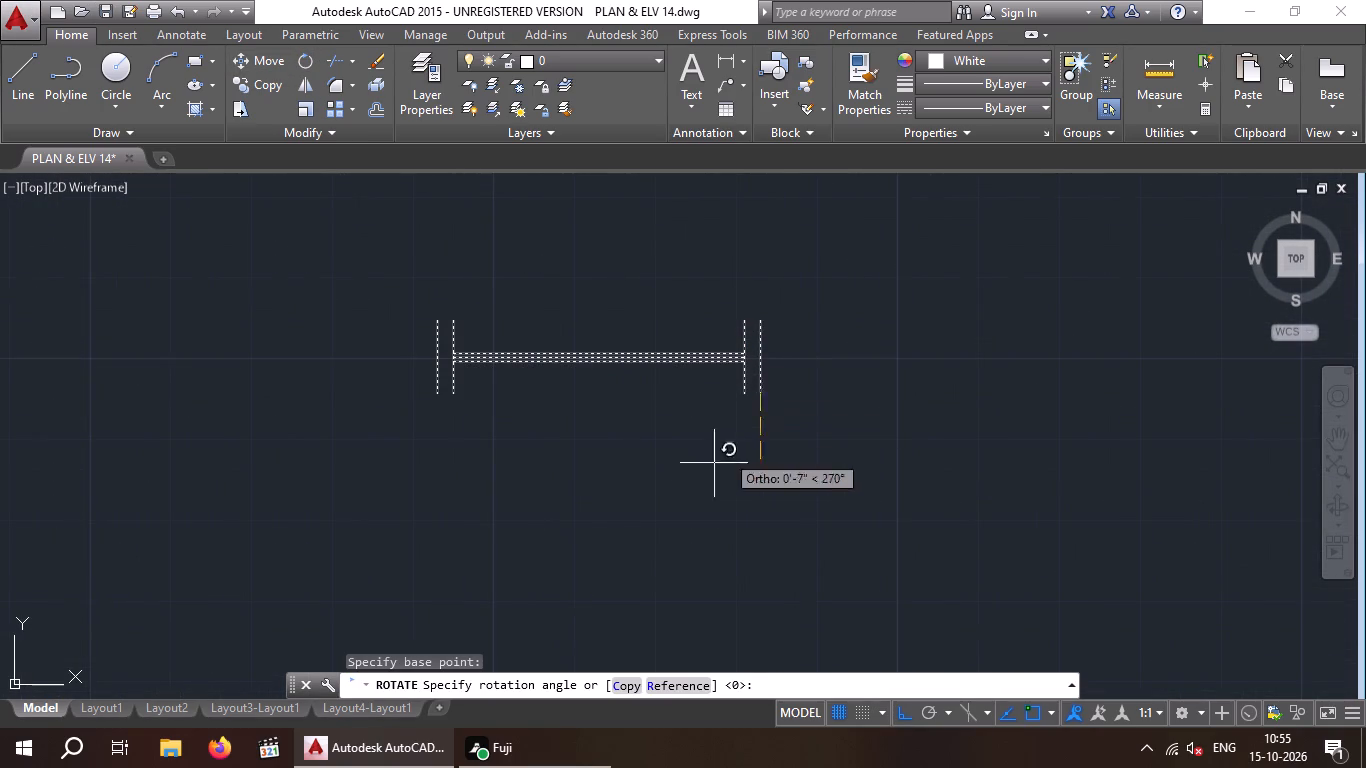
left_click(737, 550)
key("Escape")
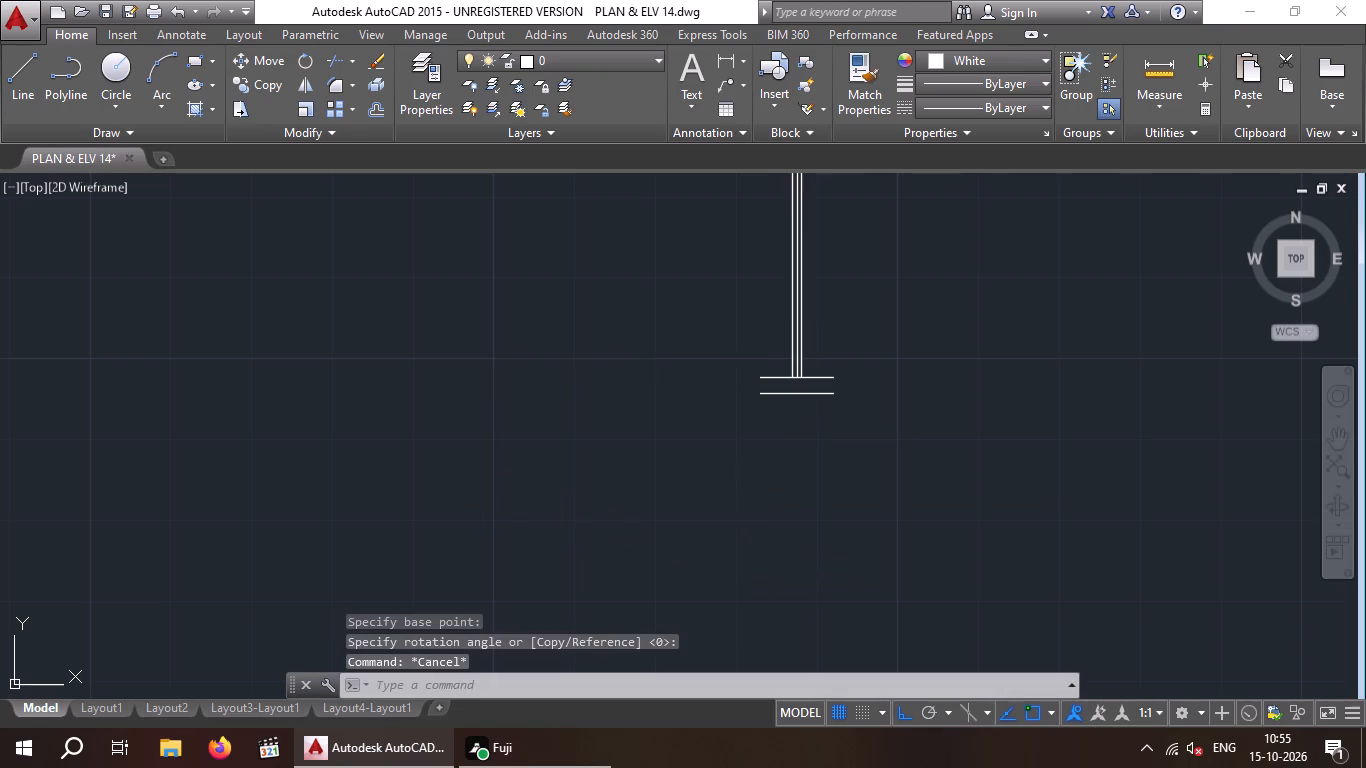
Draw a guide line across the east wall from the inner-face midpoint of the room just south of the middle partition.
scroll(743, 501, "down", 3)
scroll(564, 484, "down", 3)
scroll(393, 406, "down", 1)
middle_click_drag(393, 406, 658, 468)
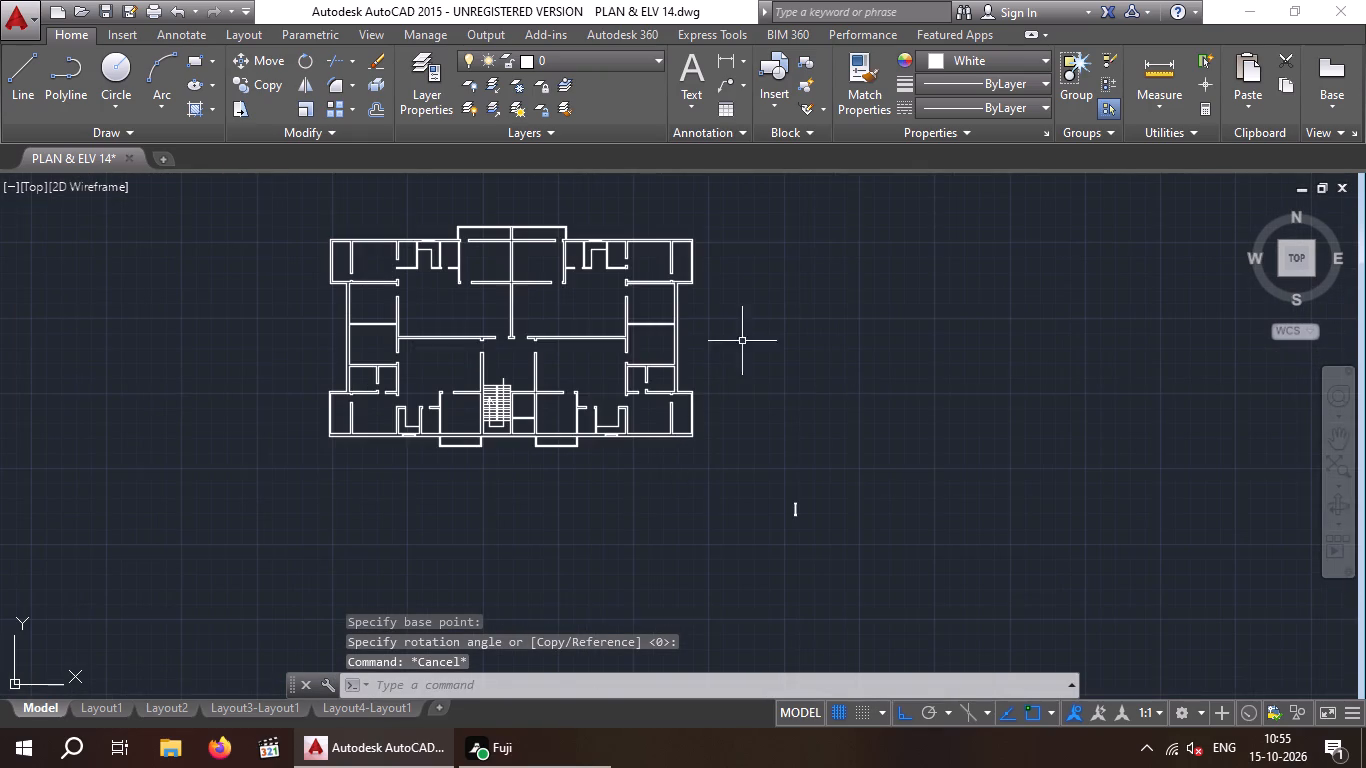
scroll(672, 346, "up", 3)
scroll(664, 349, "down", 2)
key("l")
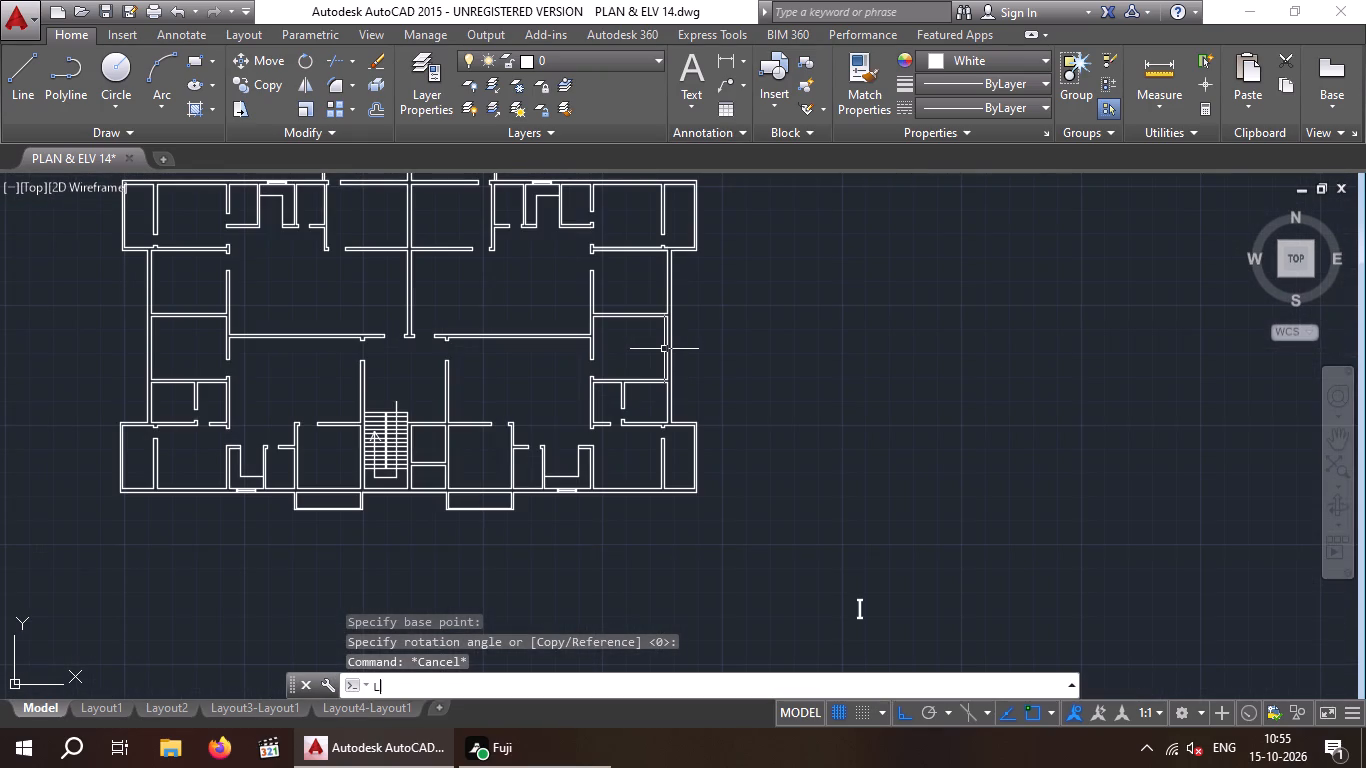
key("Return")
scroll(669, 355, "up", 2)
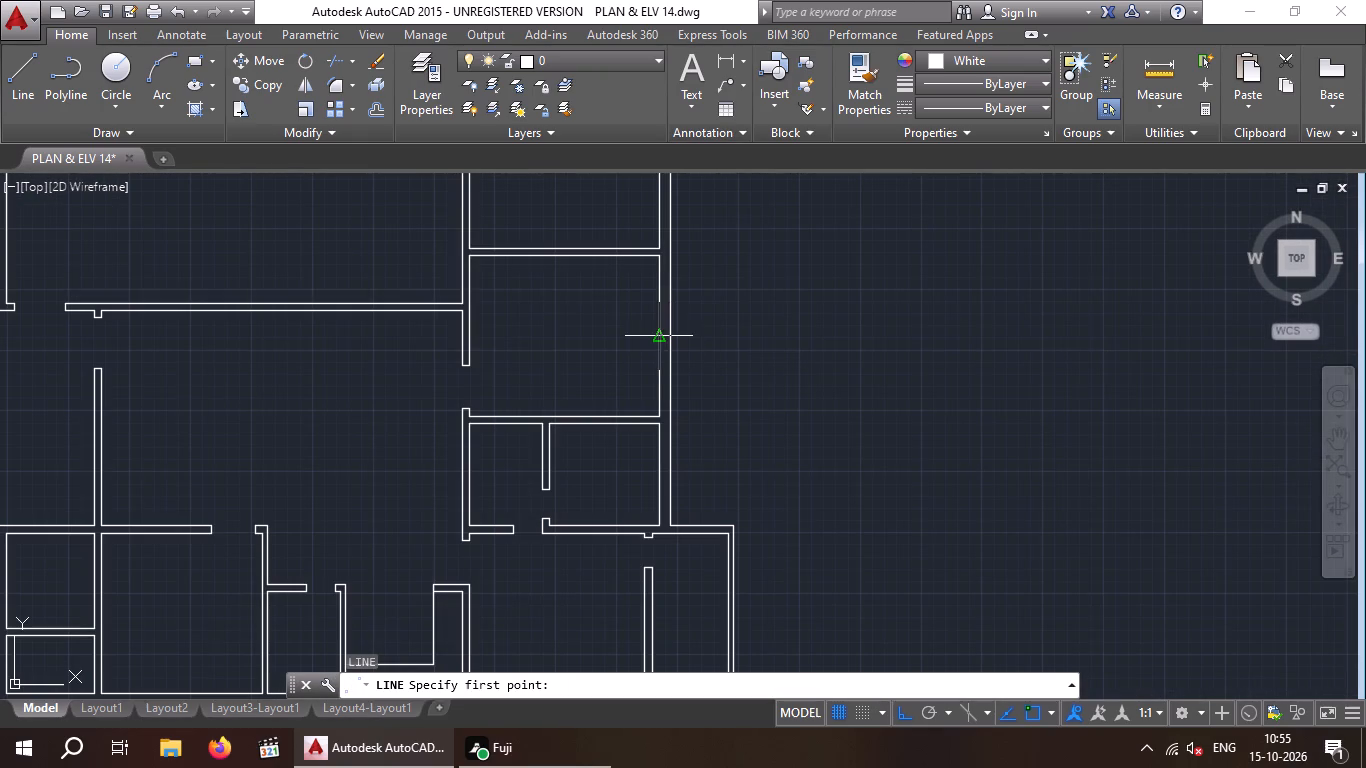
scroll(646, 350, "up", 2)
scroll(663, 345, "down", 3)
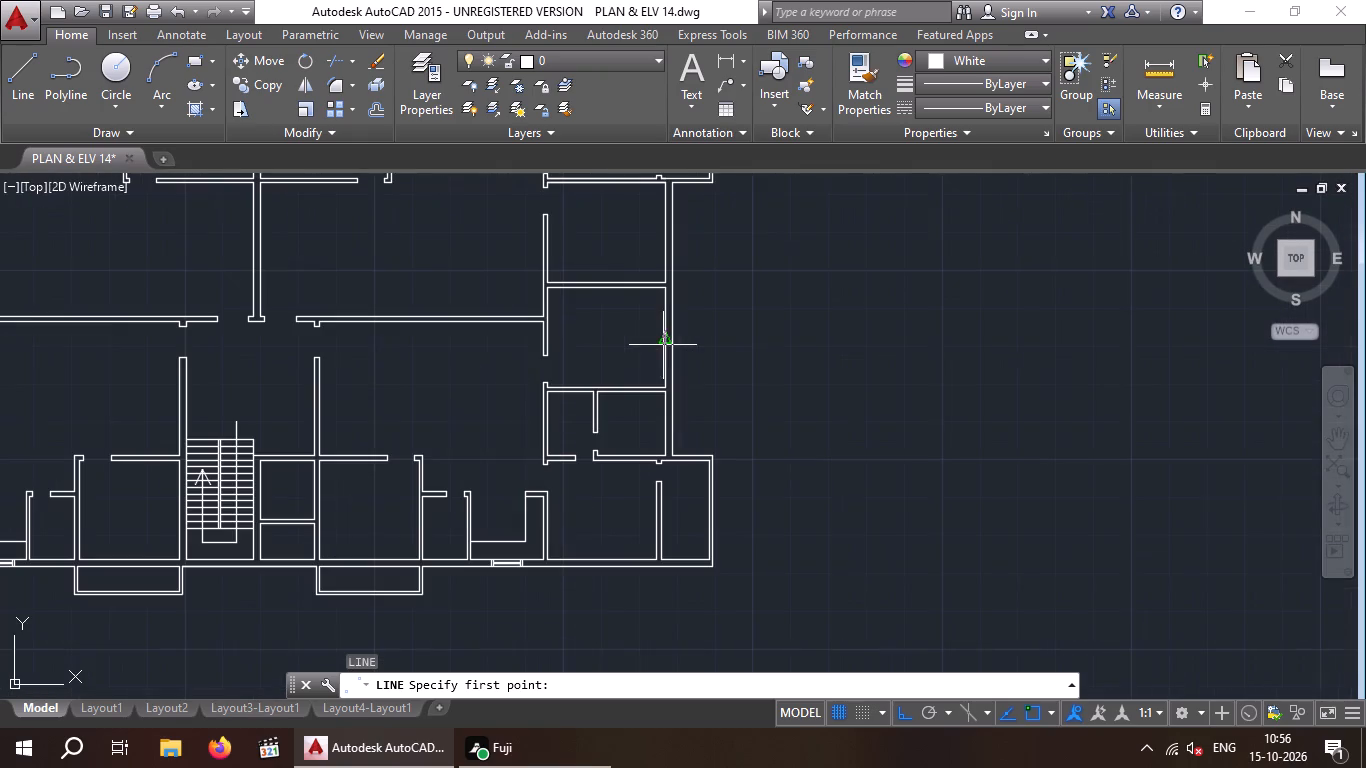
scroll(658, 341, "up", 2)
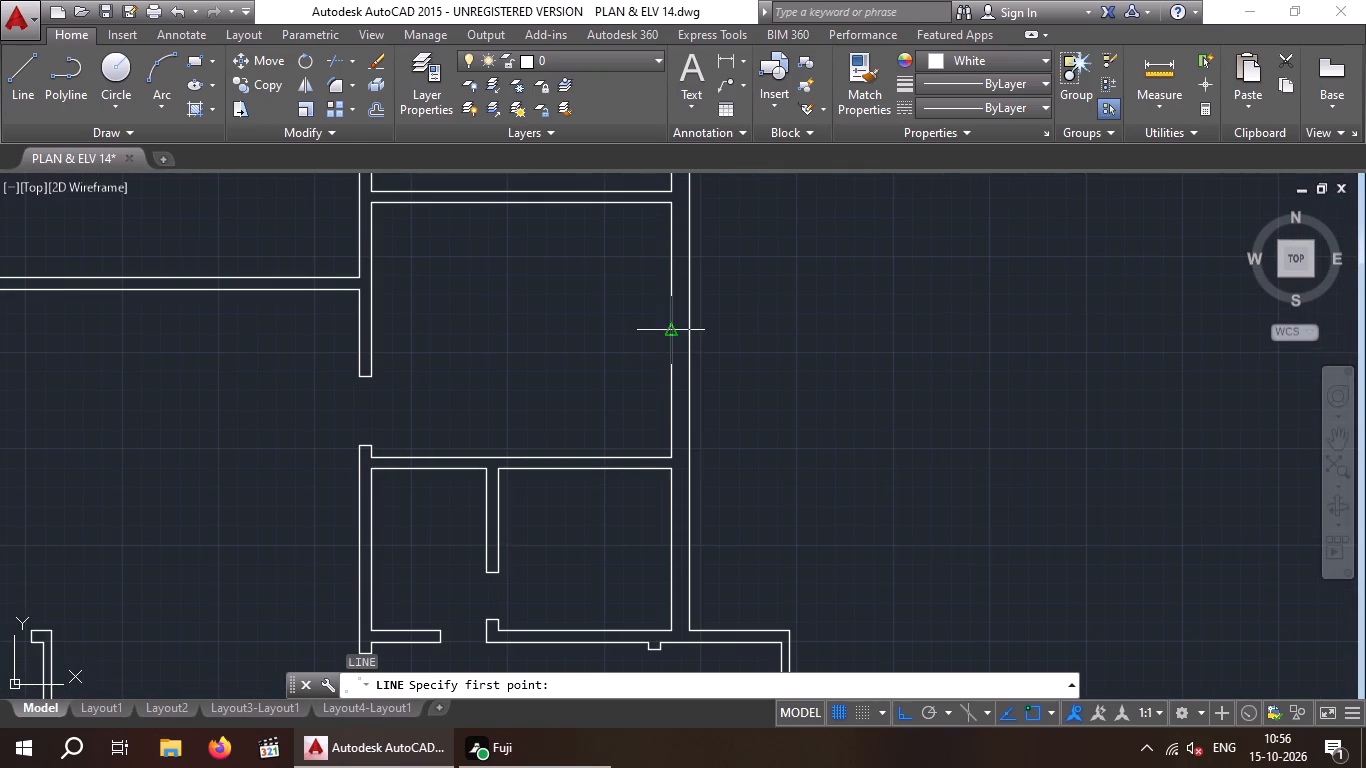
left_click(674, 334)
left_click(694, 329)
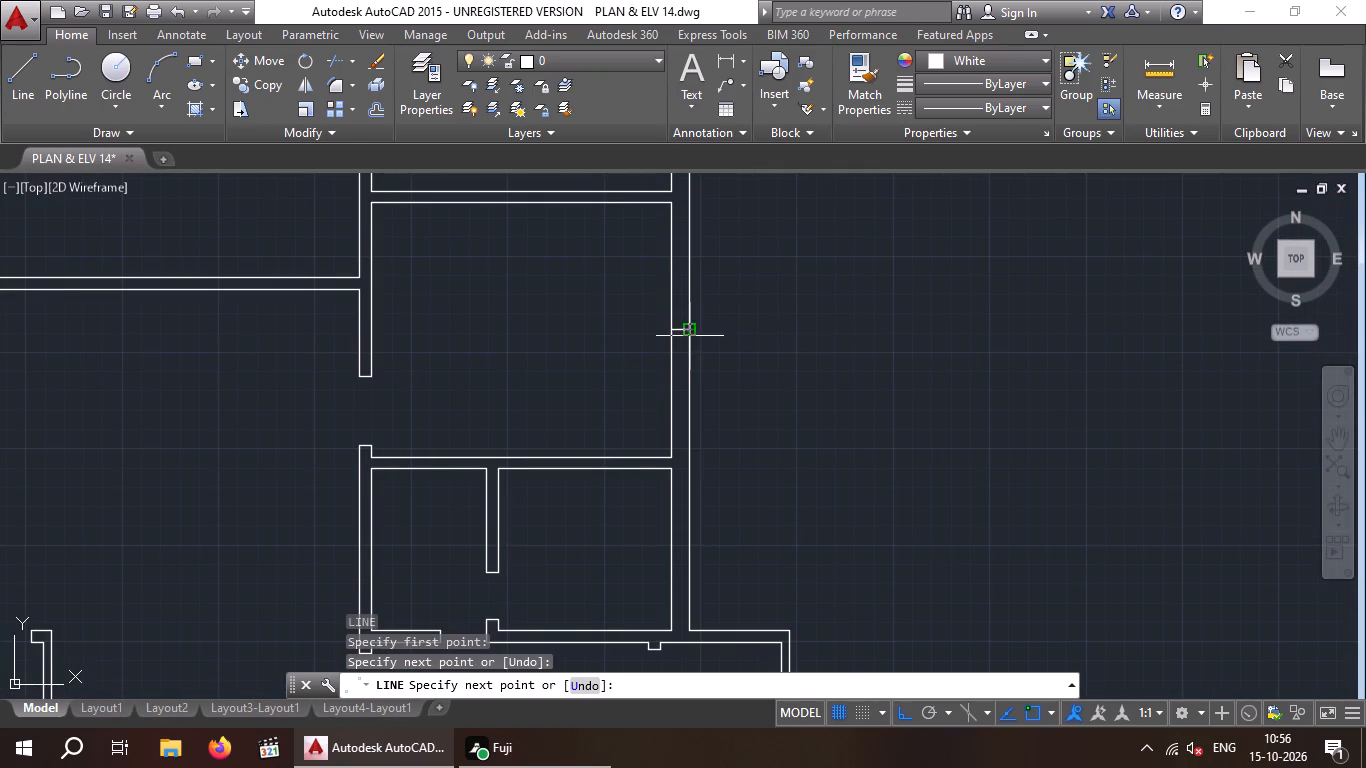
scroll(690, 339, "down", 1)
key("space")
Draw a guide line across the east wall from the inner-face midpoint of the adjoining room to the north.
scroll(621, 320, "down", 2)
middle_click_drag(610, 372, 581, 517)
scroll(613, 425, "up", 2)
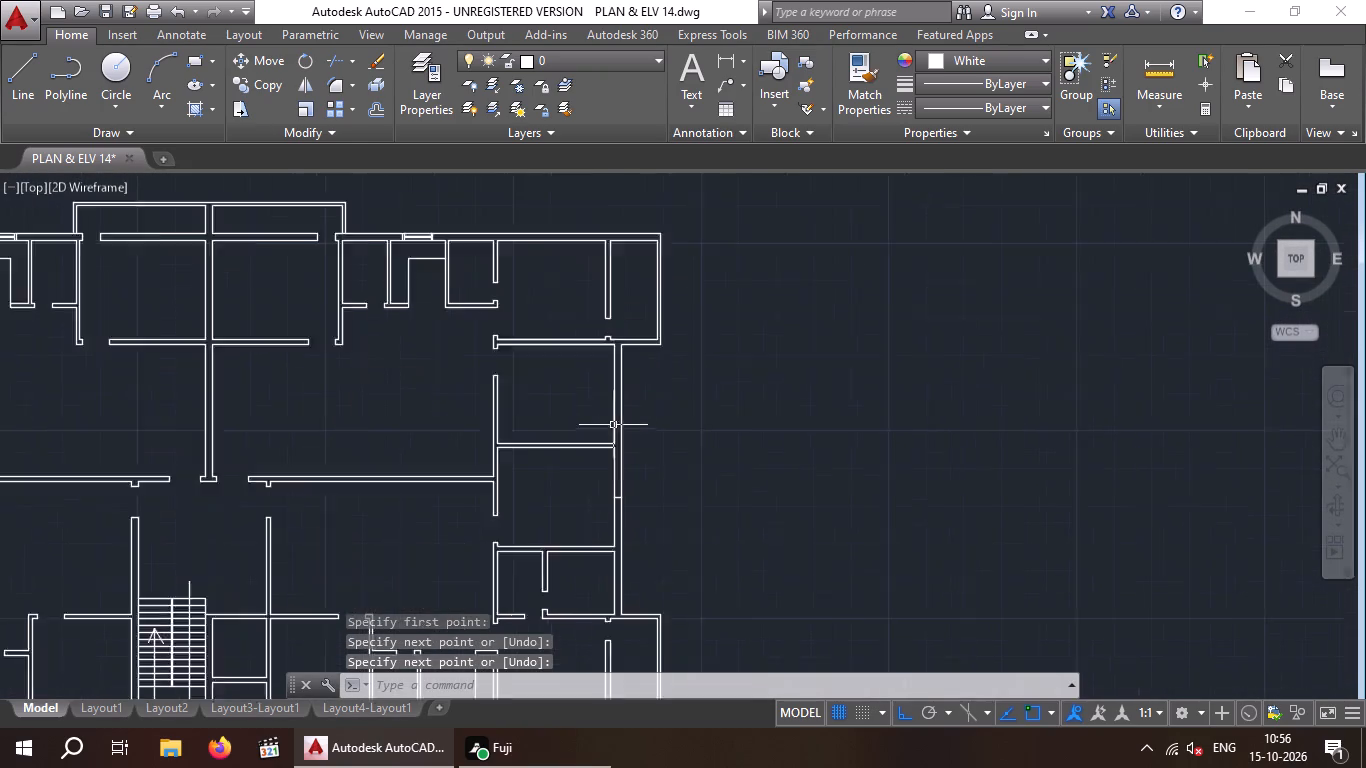
key("space")
scroll(612, 378, "up", 4)
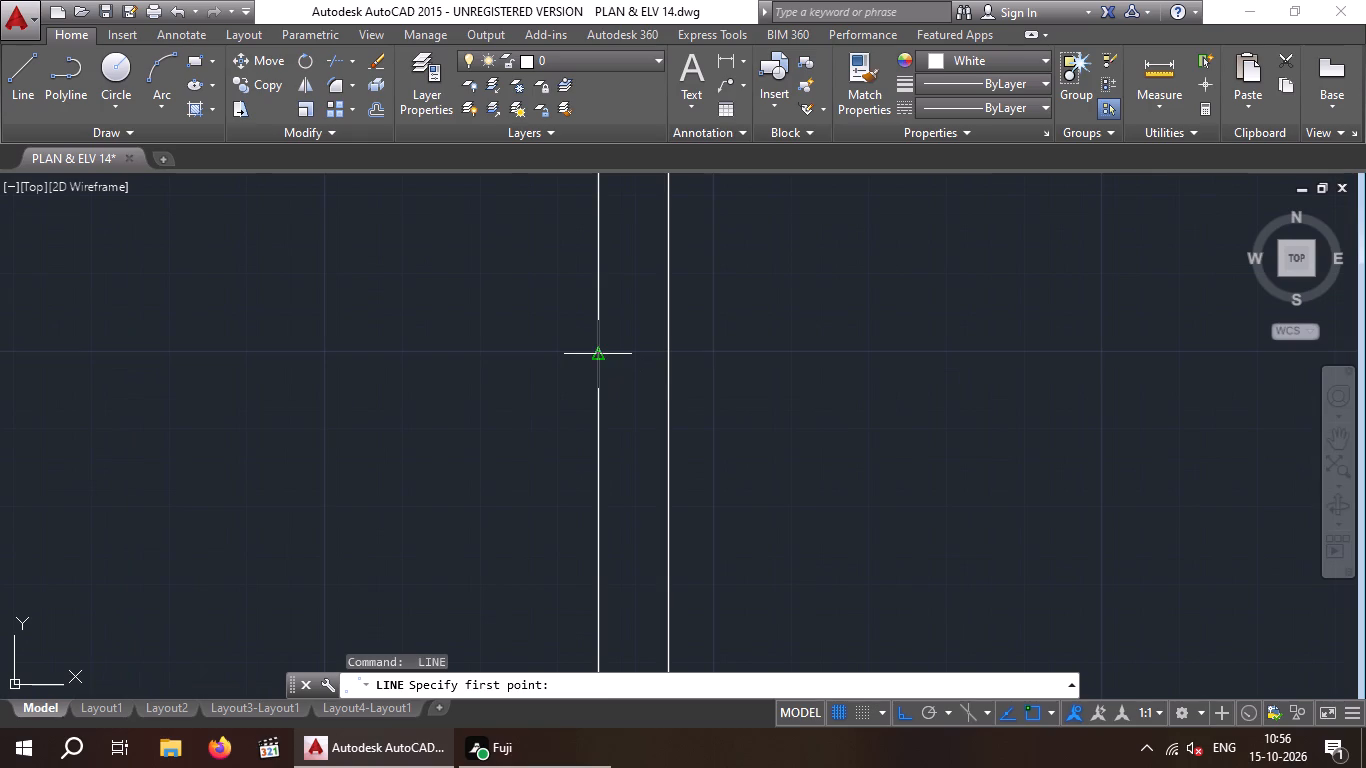
left_click(600, 356)
left_click(666, 354)
scroll(634, 372, "down", 4)
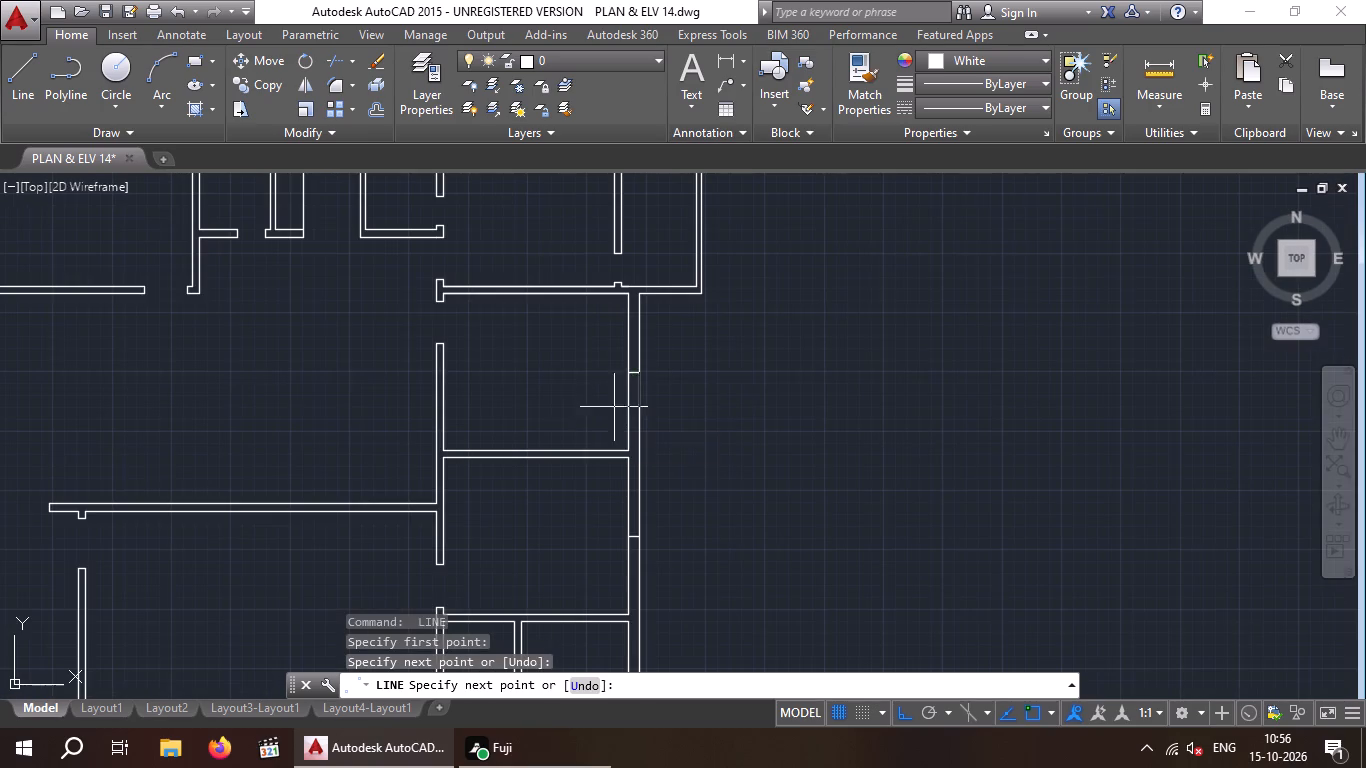
key("space")
Draw the matching guide line across the west wall from the inner-face midpoint of the northern middle room.
scroll(517, 429, "down", 4)
middle_click_drag(462, 440, 803, 441)
scroll(690, 427, "up", 5)
key("space")
scroll(642, 388, "up", 4)
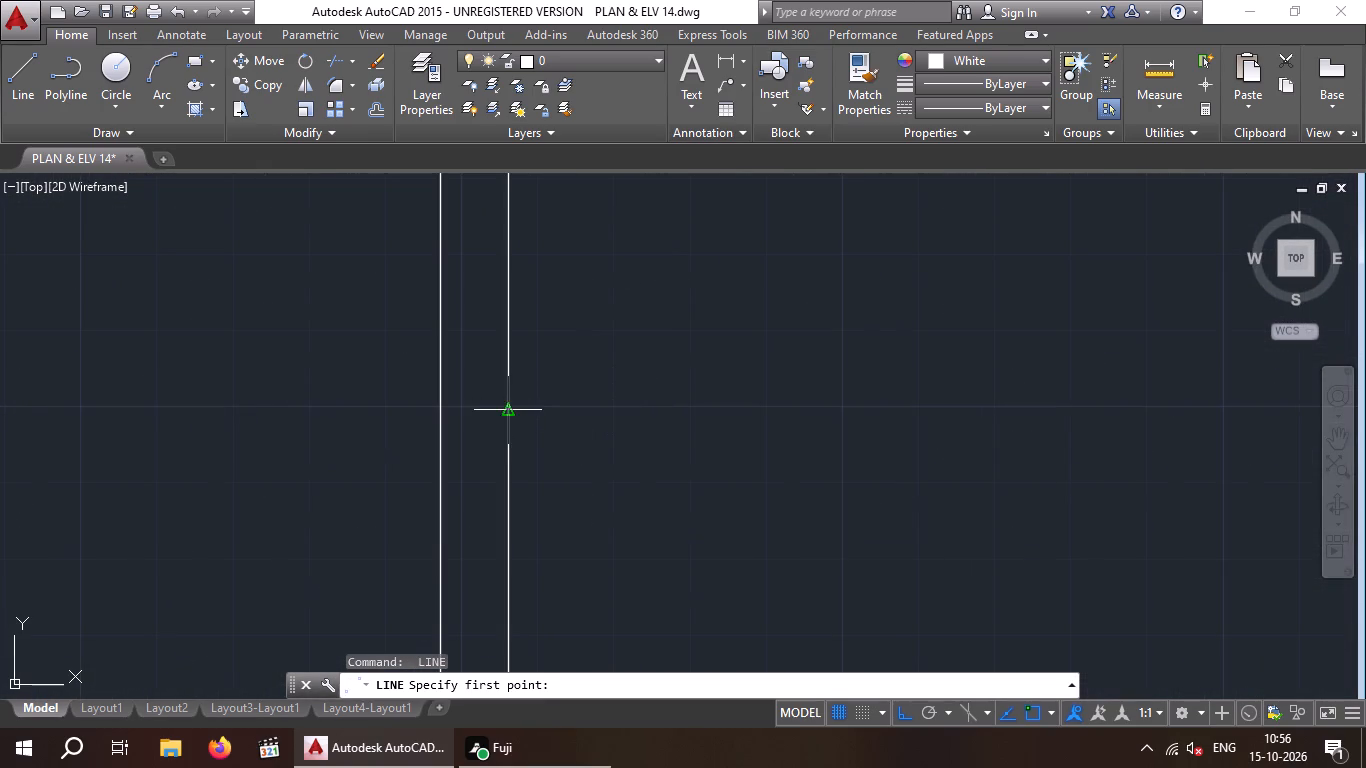
left_click(502, 409)
left_click(437, 408)
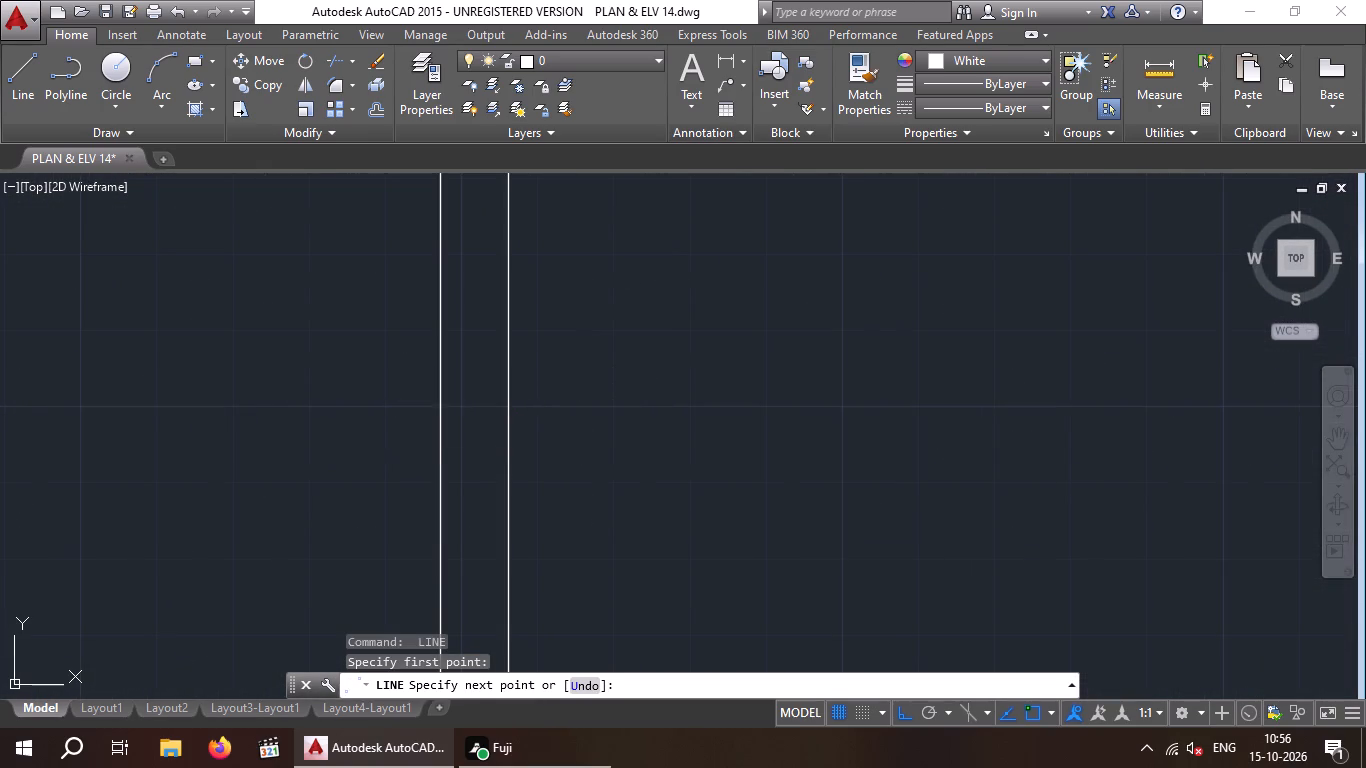
scroll(462, 403, "down", 4)
key("space")
Draw a guide line across the west wall at the inner-face midpoint of the room just south, and end the Line command.
middle_click_drag(517, 396, 527, 347)
middle_click_drag(541, 312, 557, 274)
scroll(552, 300, "down", 2)
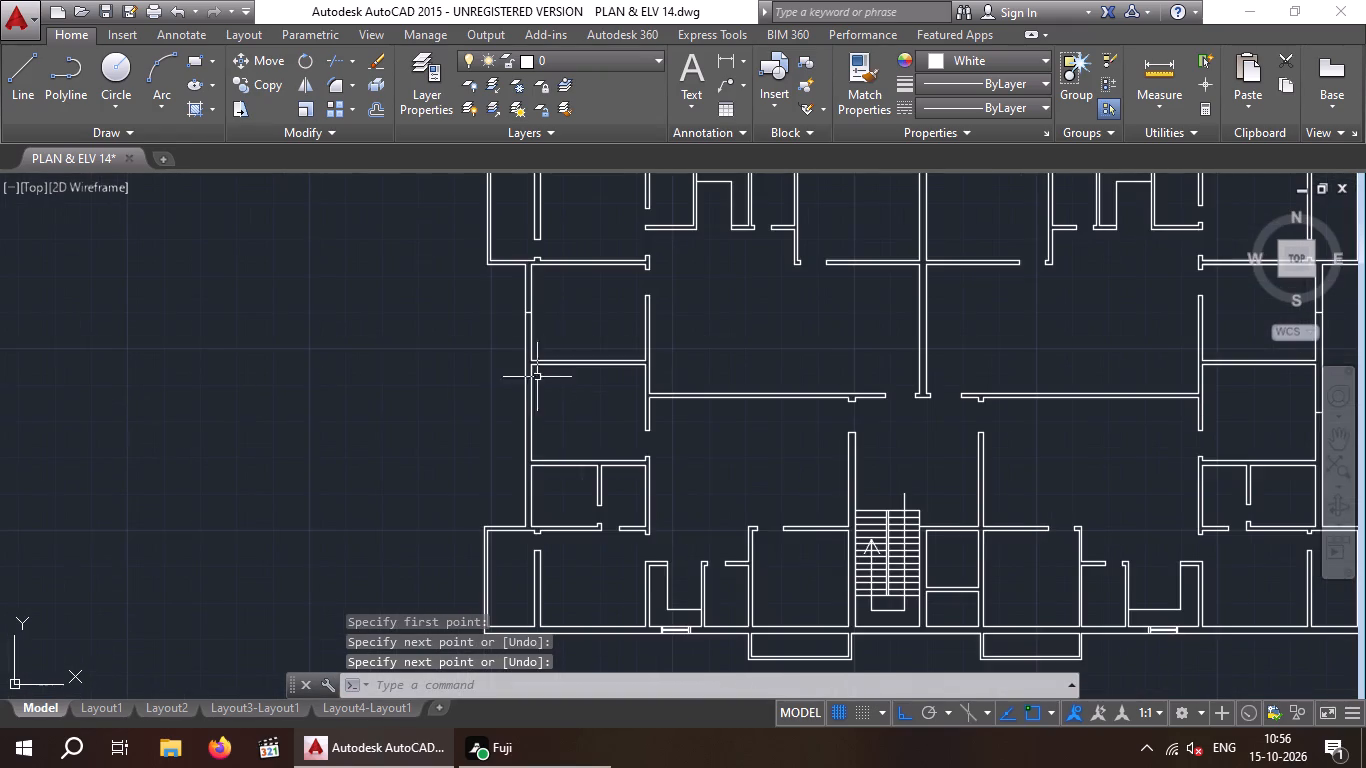
scroll(537, 406, "up", 2)
key("space")
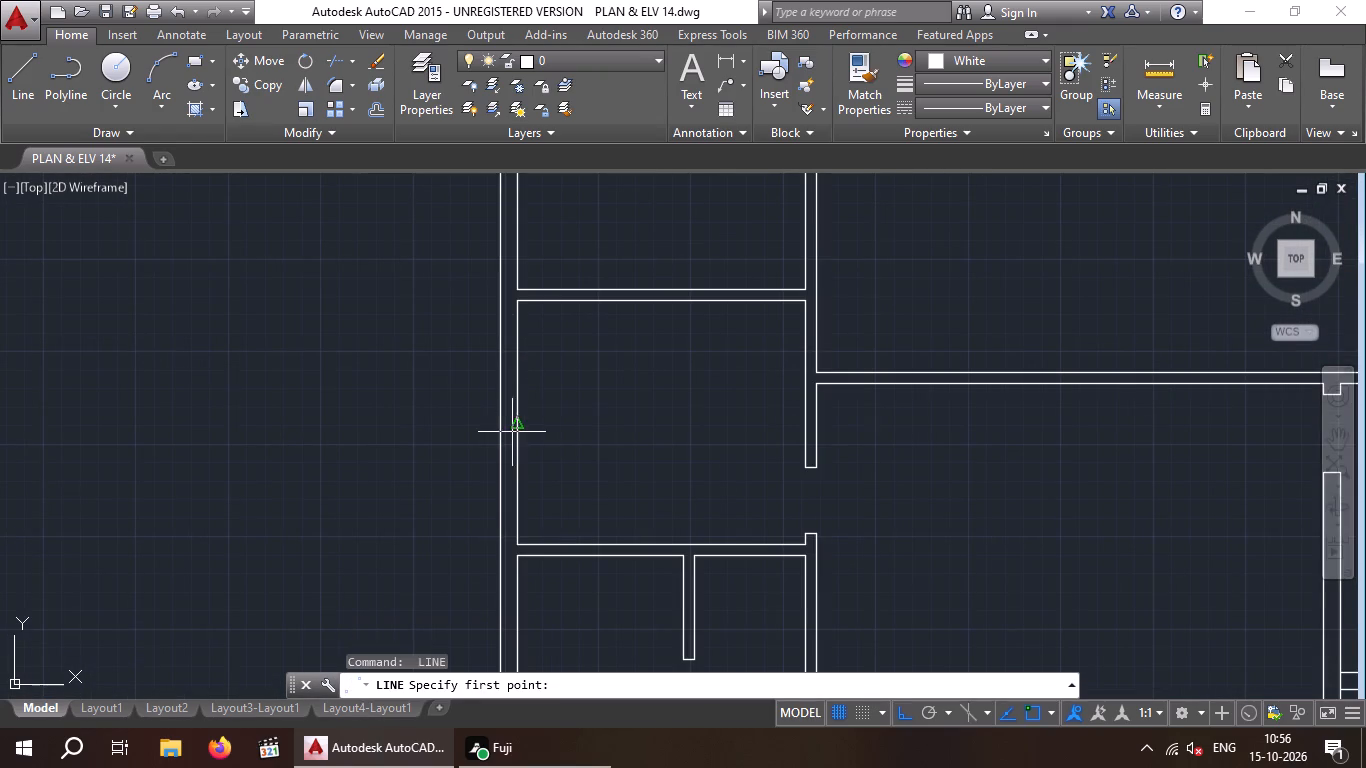
left_click(519, 426)
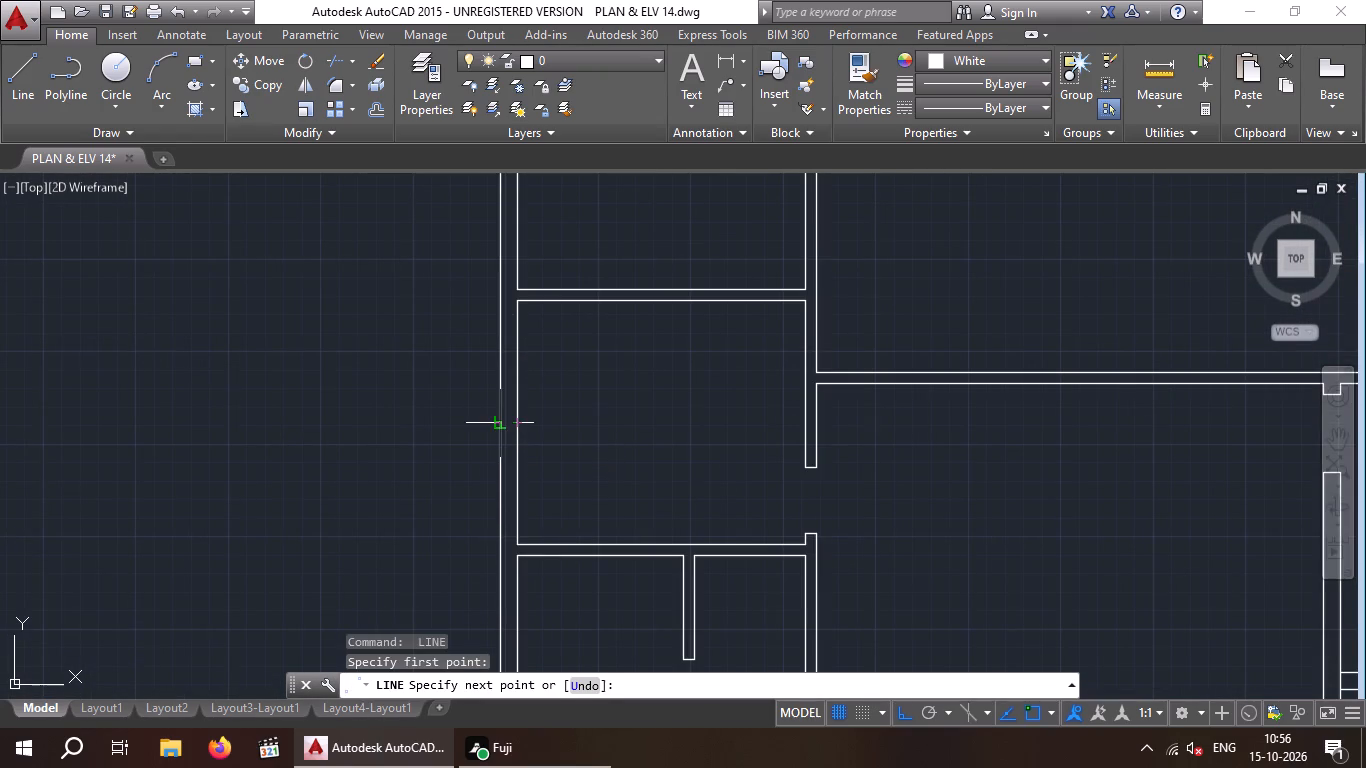
left_click(500, 426)
scroll(523, 420, "down", 2)
key("Escape")
key("Escape")
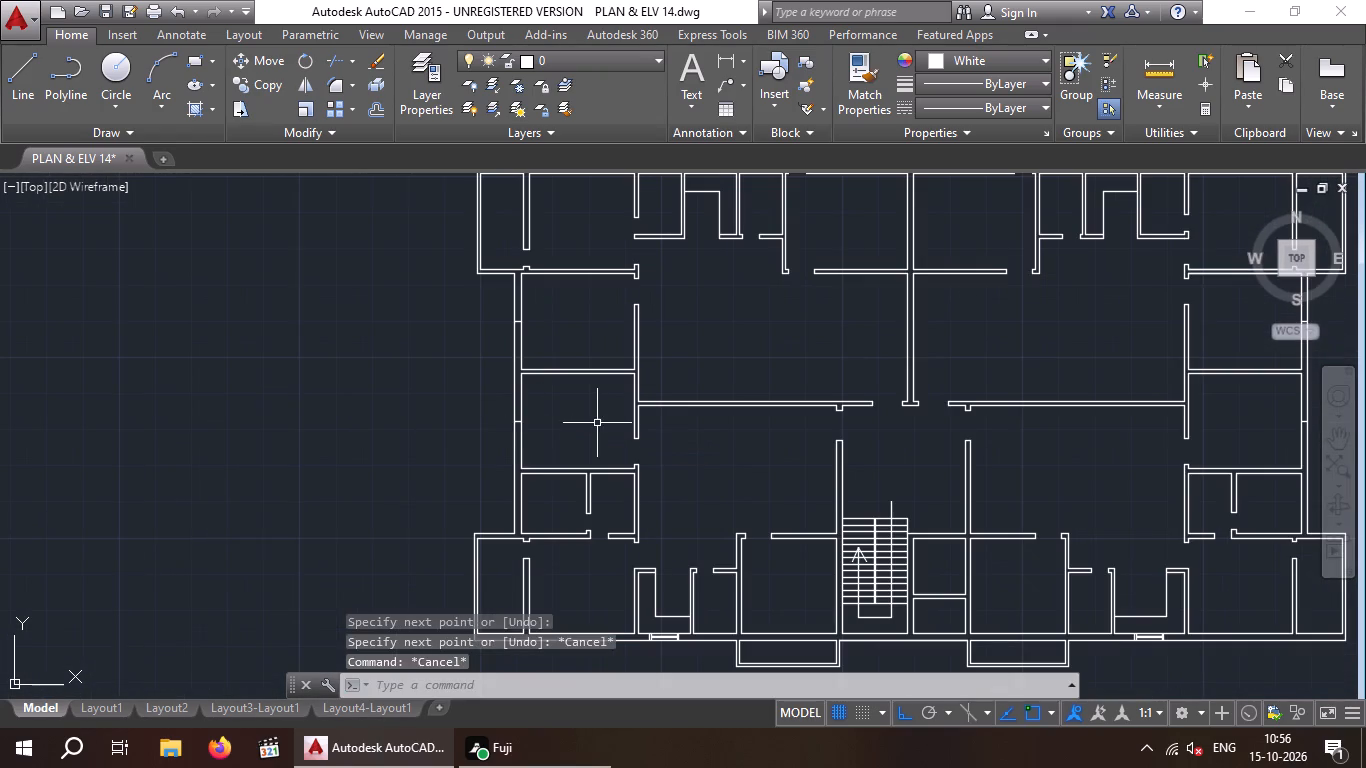
Copy the vertical window symbol by its midpoint onto the west wall guide line of the southern middle room, with ortho off.
scroll(597, 423, "down", 3)
scroll(828, 510, "up", 2)
middle_click_drag(861, 477, 855, 444)
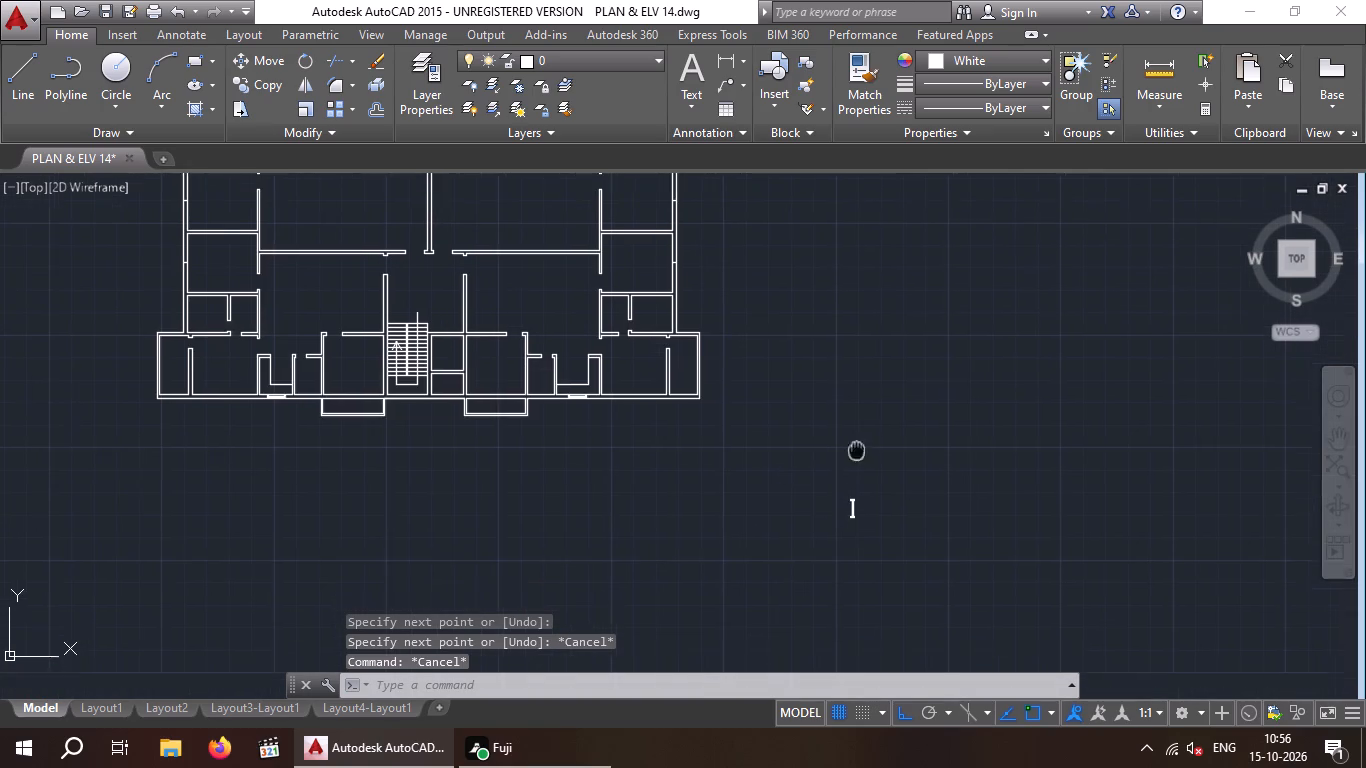
middle_click_drag(855, 444, 849, 425)
left_click_drag(801, 414, 830, 426)
left_click(886, 545)
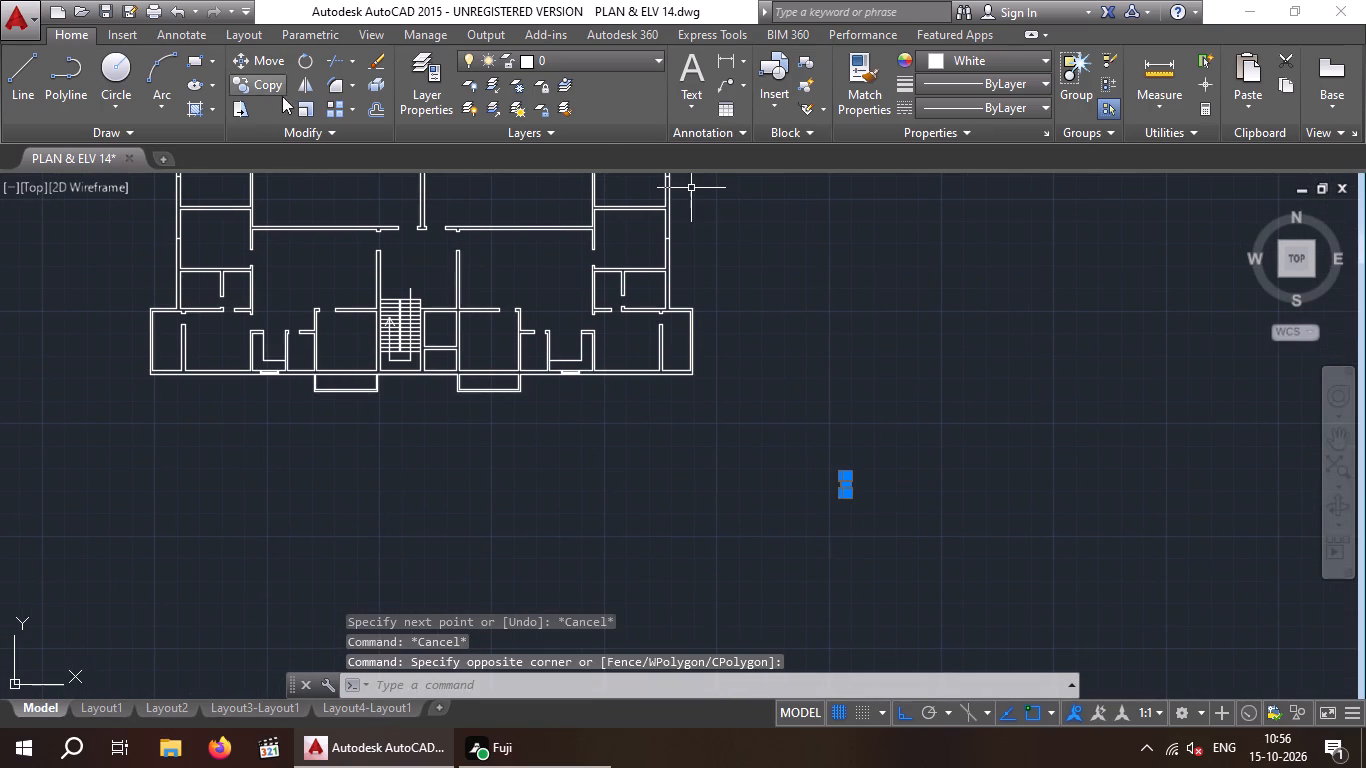
left_click(258, 84)
scroll(892, 506, "up", 4)
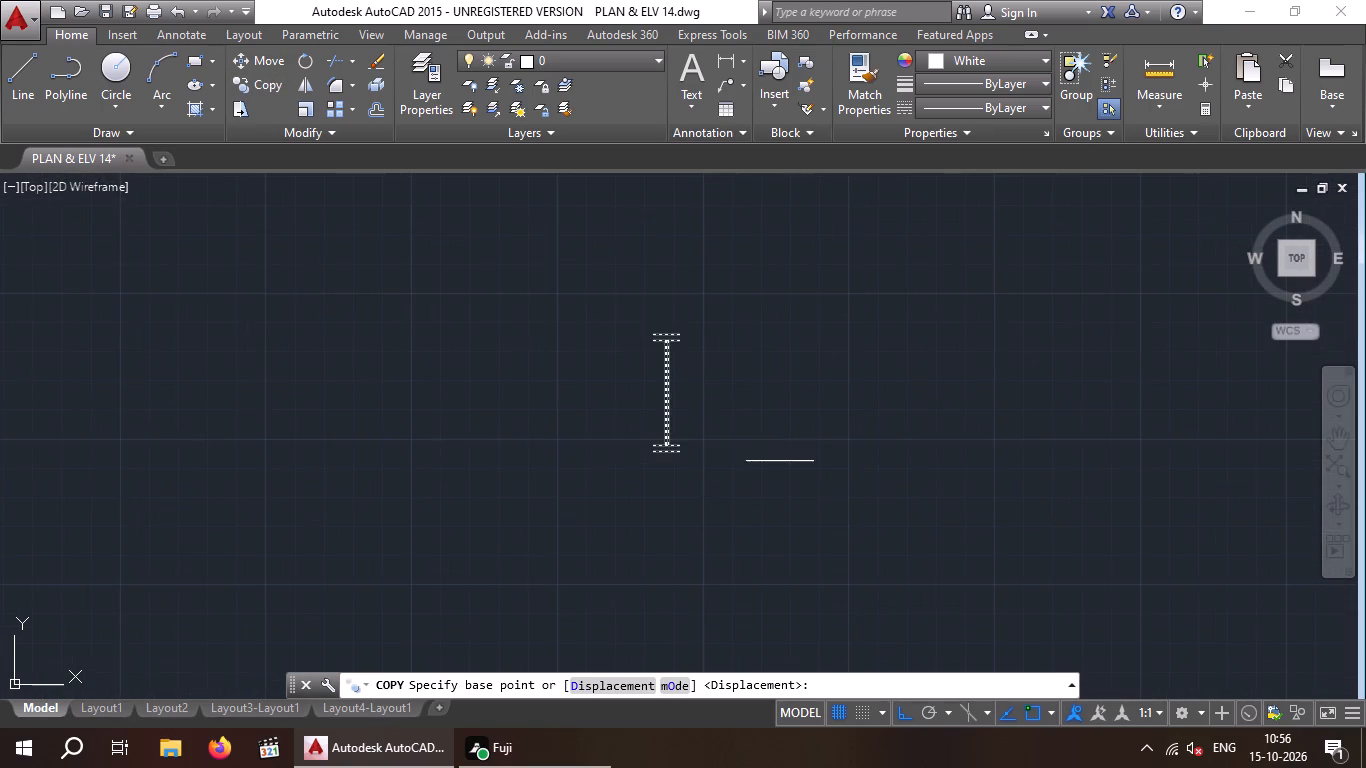
scroll(674, 396, "up", 3)
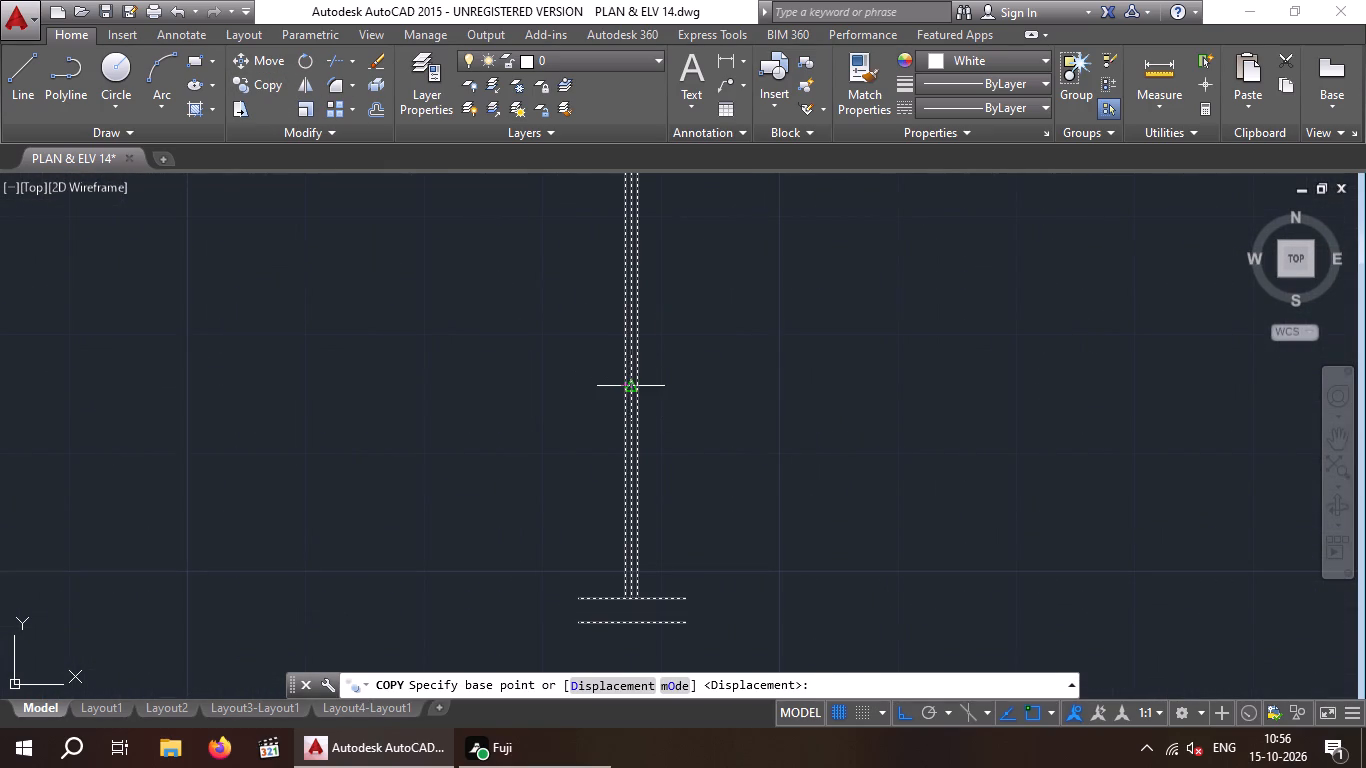
left_click(629, 384)
scroll(483, 360, "down", 5)
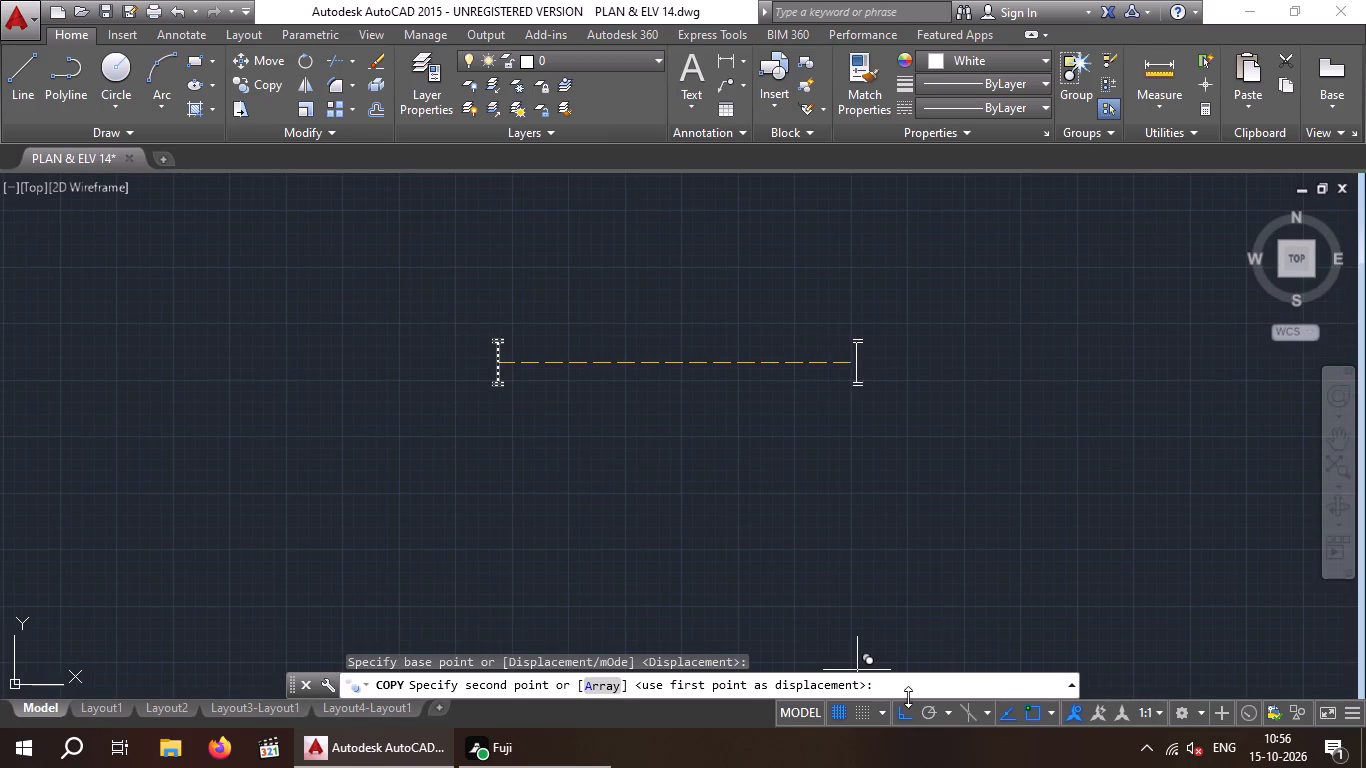
left_click_drag(910, 713, 900, 705)
scroll(595, 398, "down", 4)
middle_click_drag(540, 365, 752, 527)
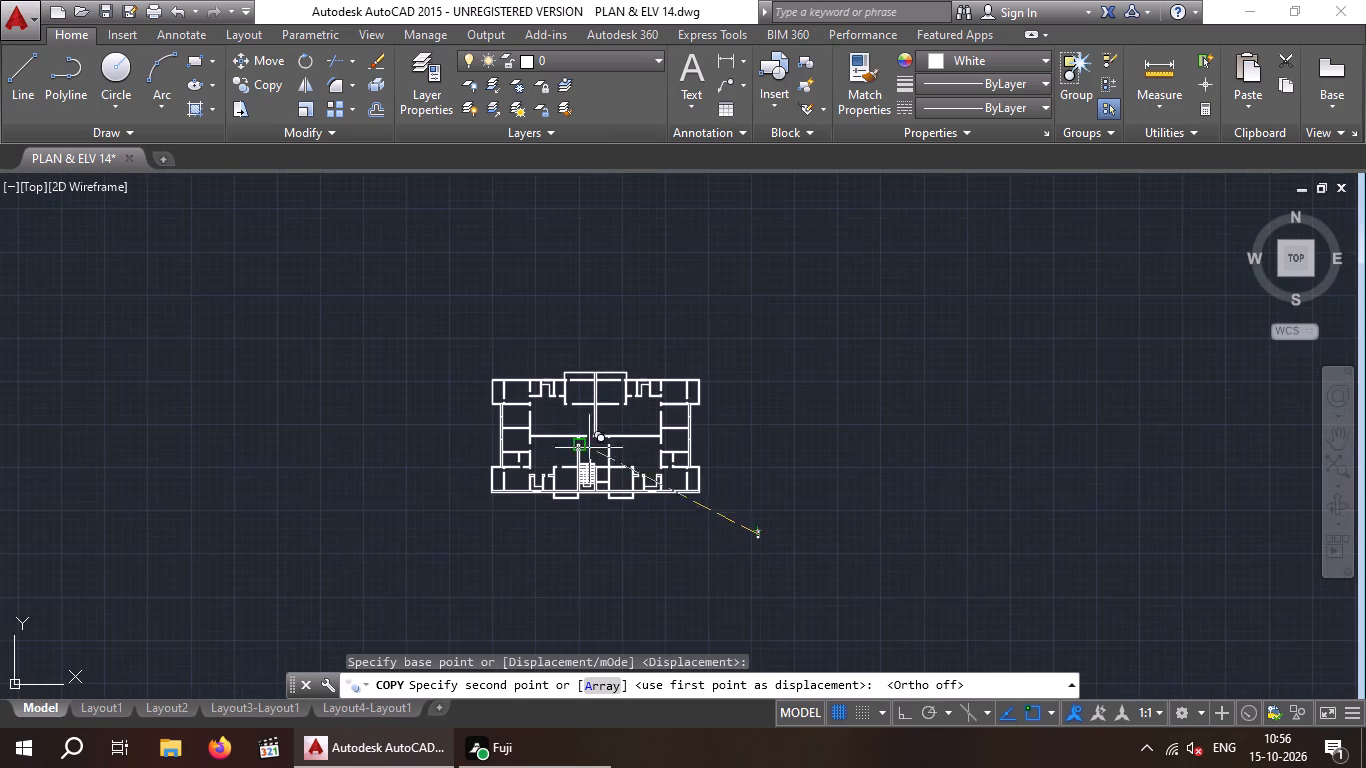
scroll(484, 439, "up", 5)
scroll(570, 468, "up", 4)
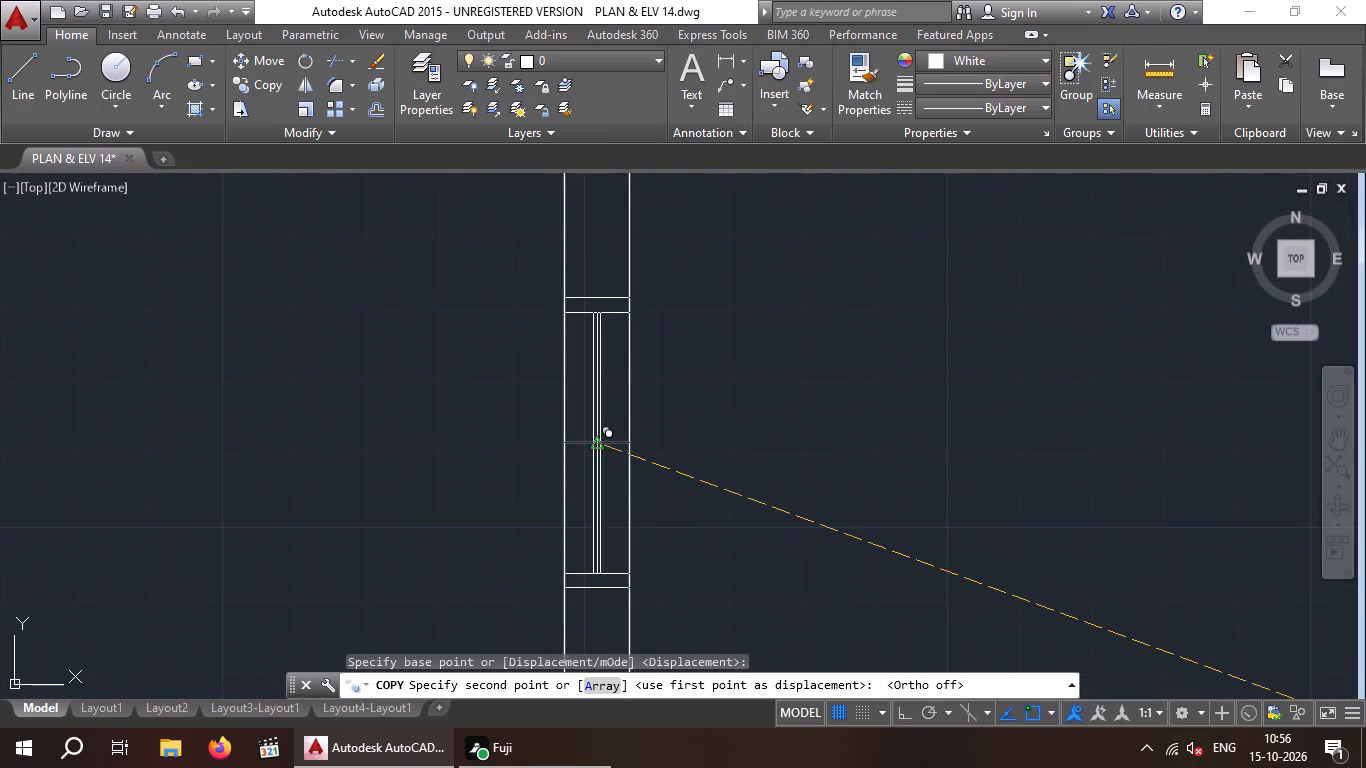
left_click(598, 442)
Place another copy of the window symbol on the west wall guide line of the northern middle room.
scroll(596, 439, "down", 4)
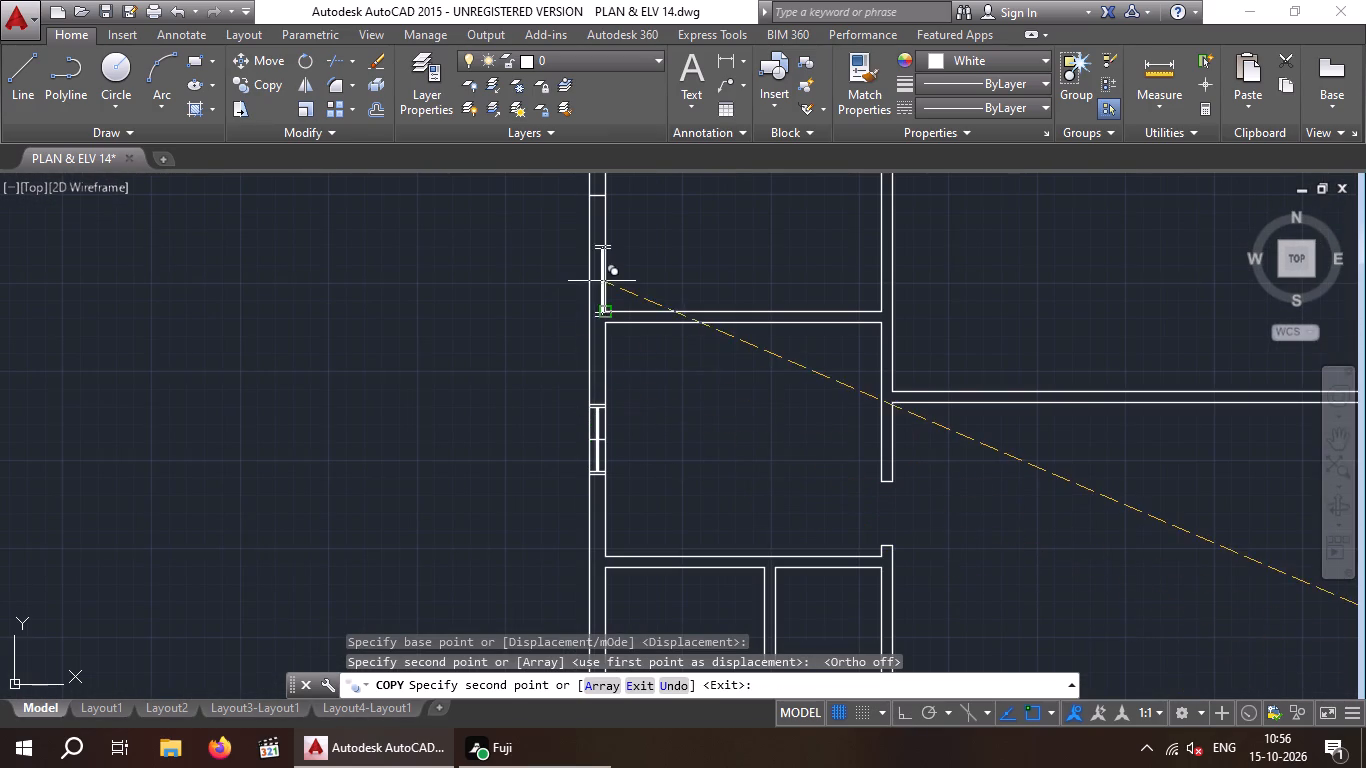
middle_click_drag(602, 281, 569, 436)
scroll(561, 325, "up", 3)
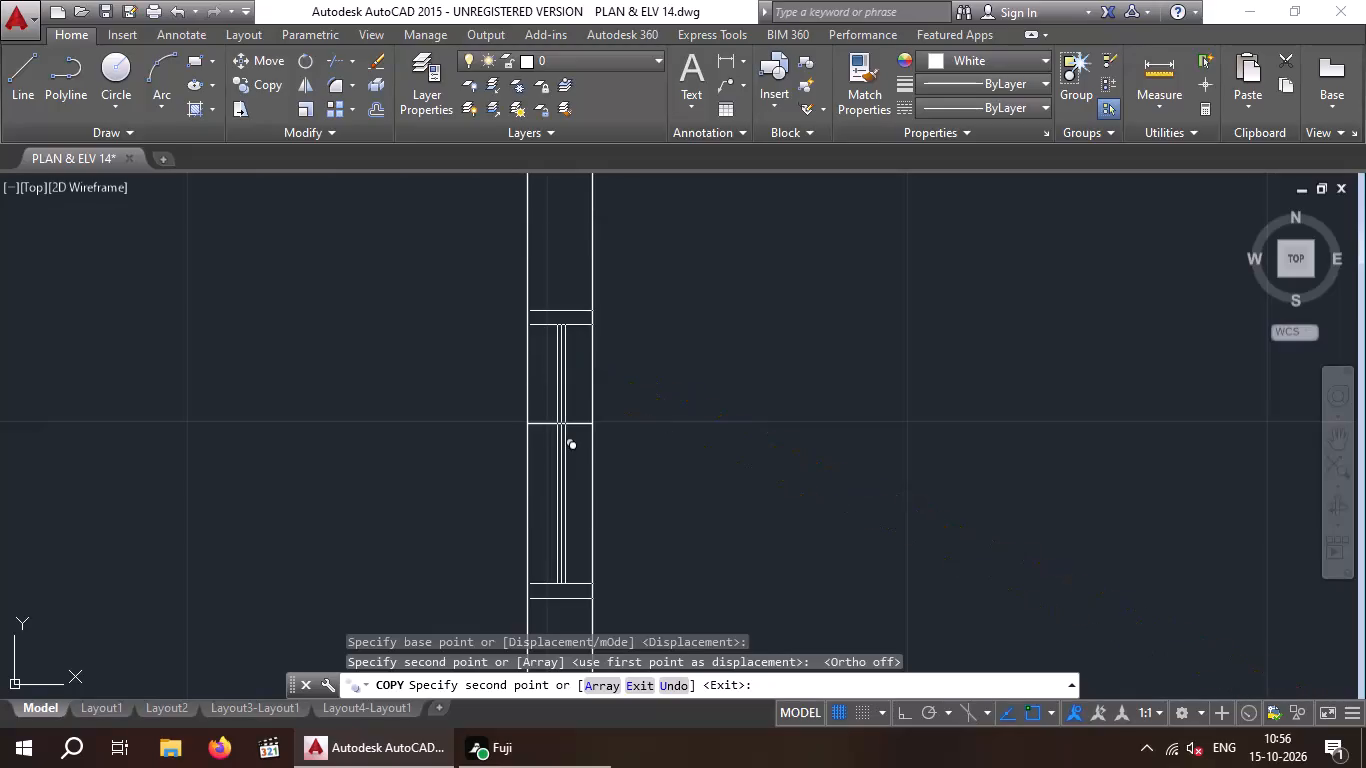
left_click(558, 422)
Place window symbol copies on the two east wall guide lines, northern middle room first, and end the Copy command.
scroll(556, 421, "down", 6)
middle_click_drag(678, 446, 504, 315)
scroll(665, 436, "down", 1)
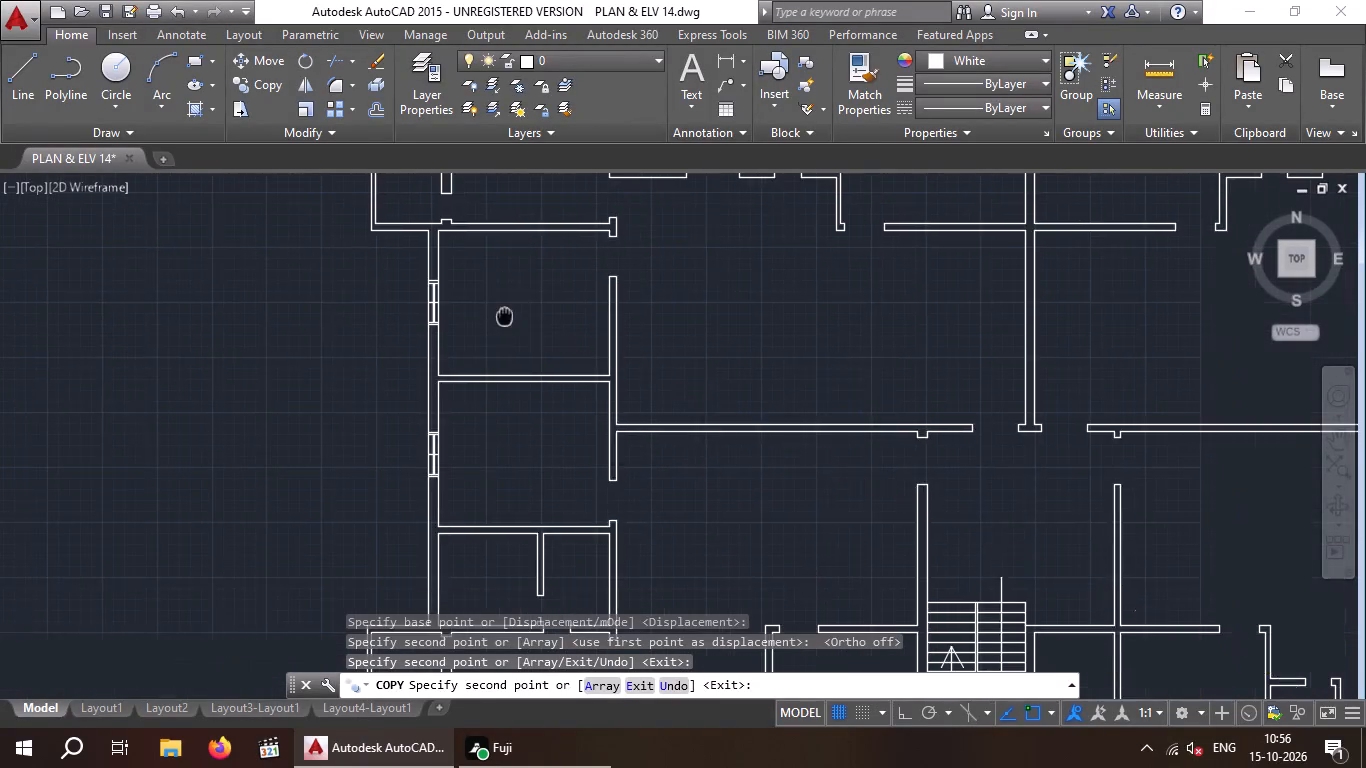
scroll(507, 316, "down", 2)
scroll(966, 325, "up", 4)
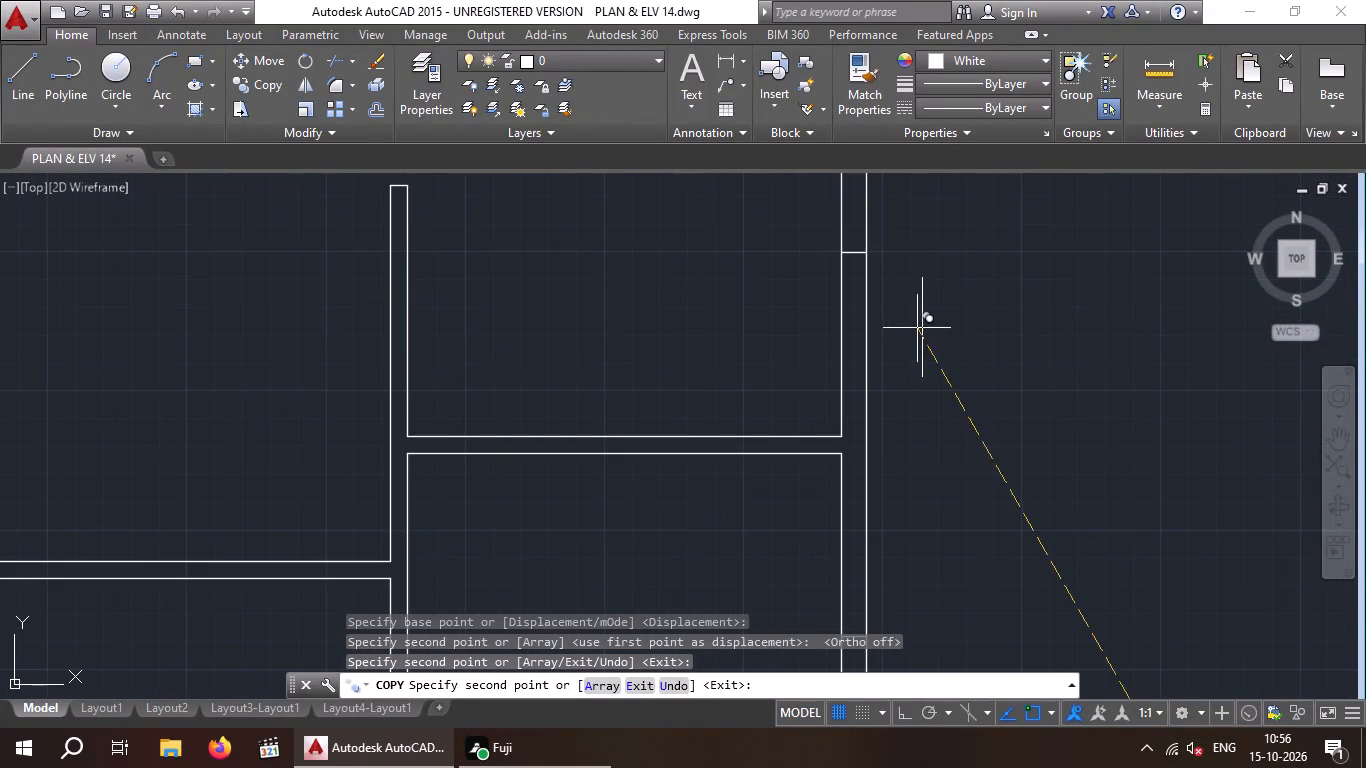
left_click(852, 256)
scroll(857, 278, "down", 4)
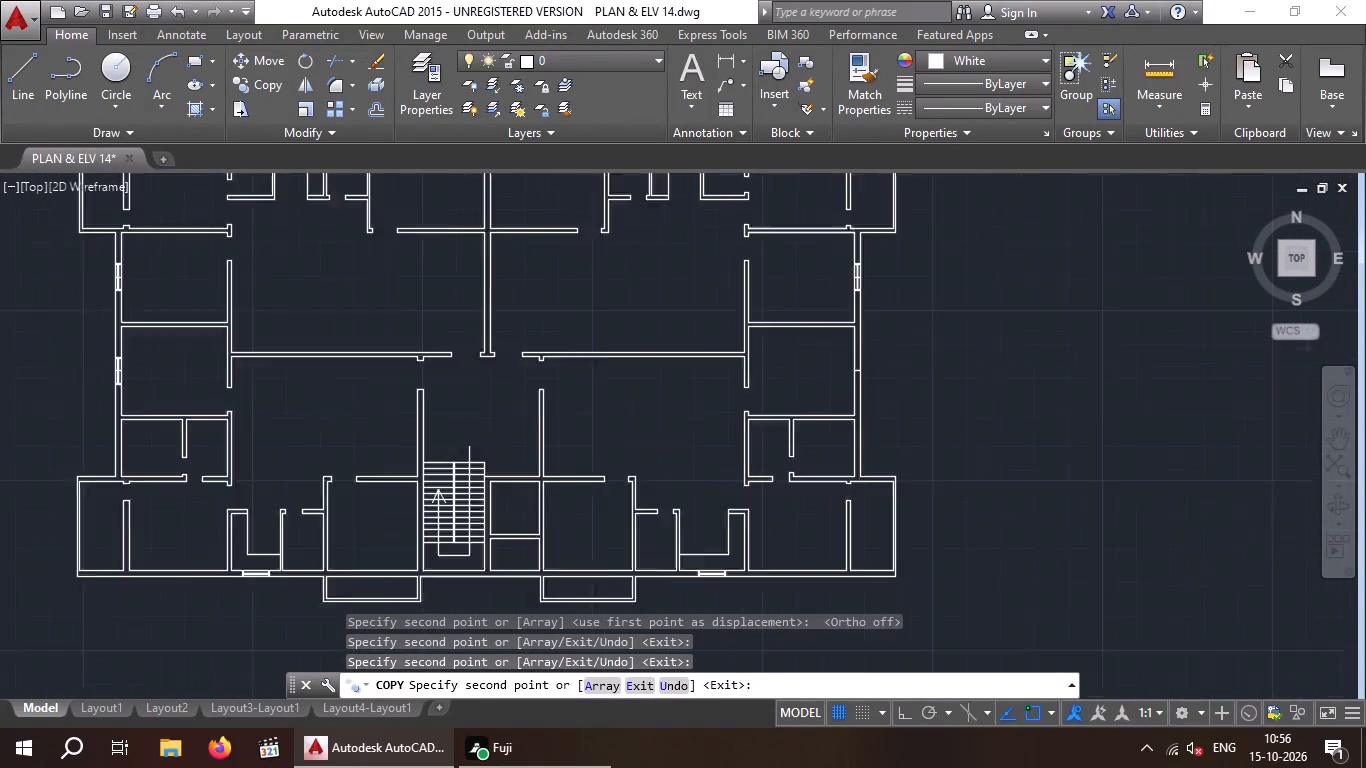
scroll(853, 354, "up", 5)
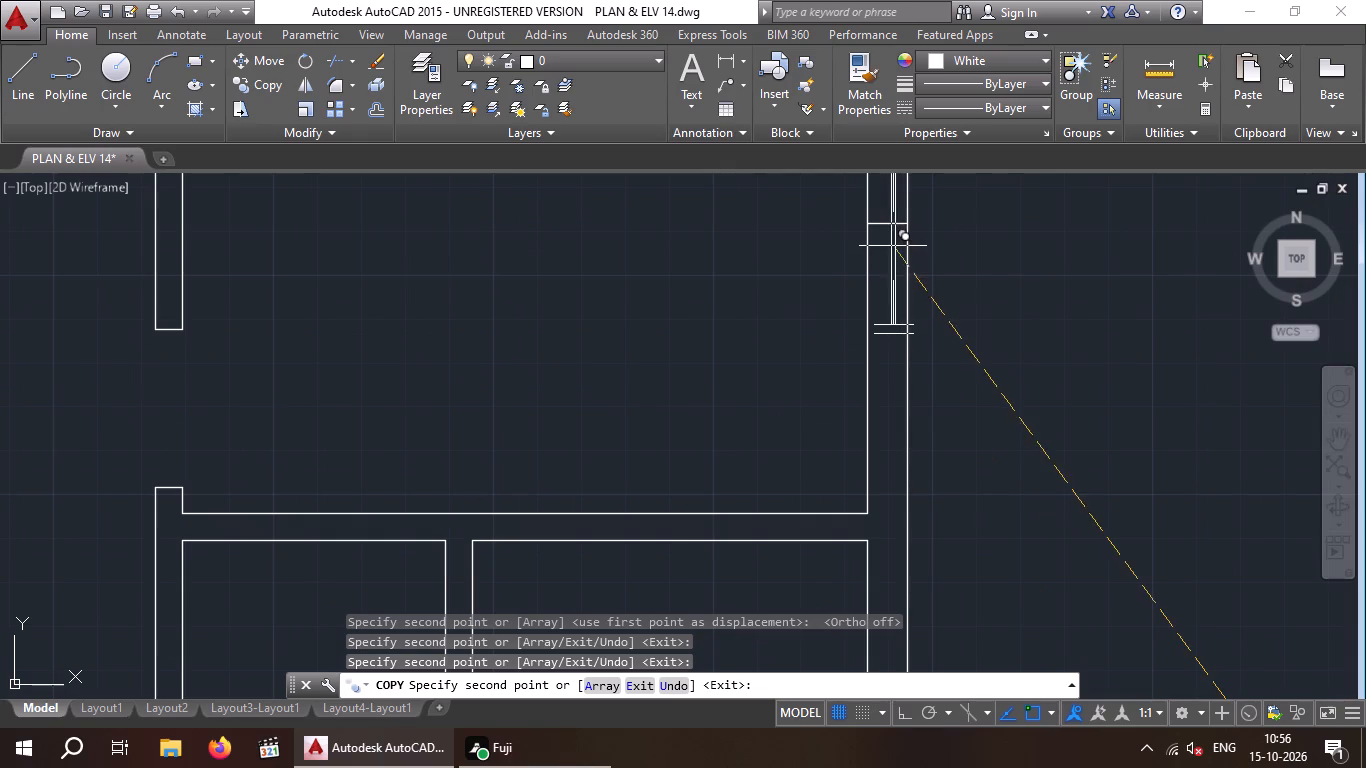
left_click(890, 227)
scroll(882, 239, "down", 4)
key("Escape")
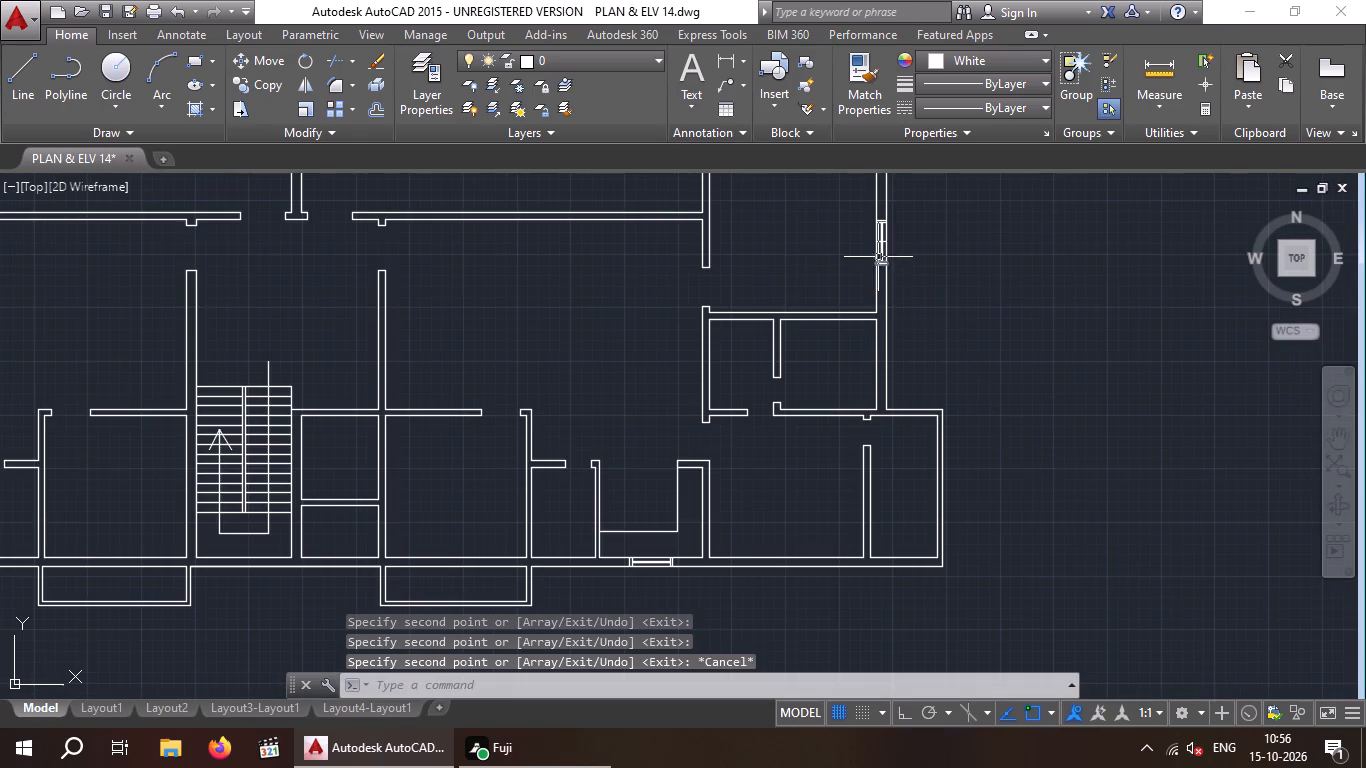
Erase the guide line crossing the southern window in the east wall.
scroll(882, 241, "up", 6)
left_click(805, 279)
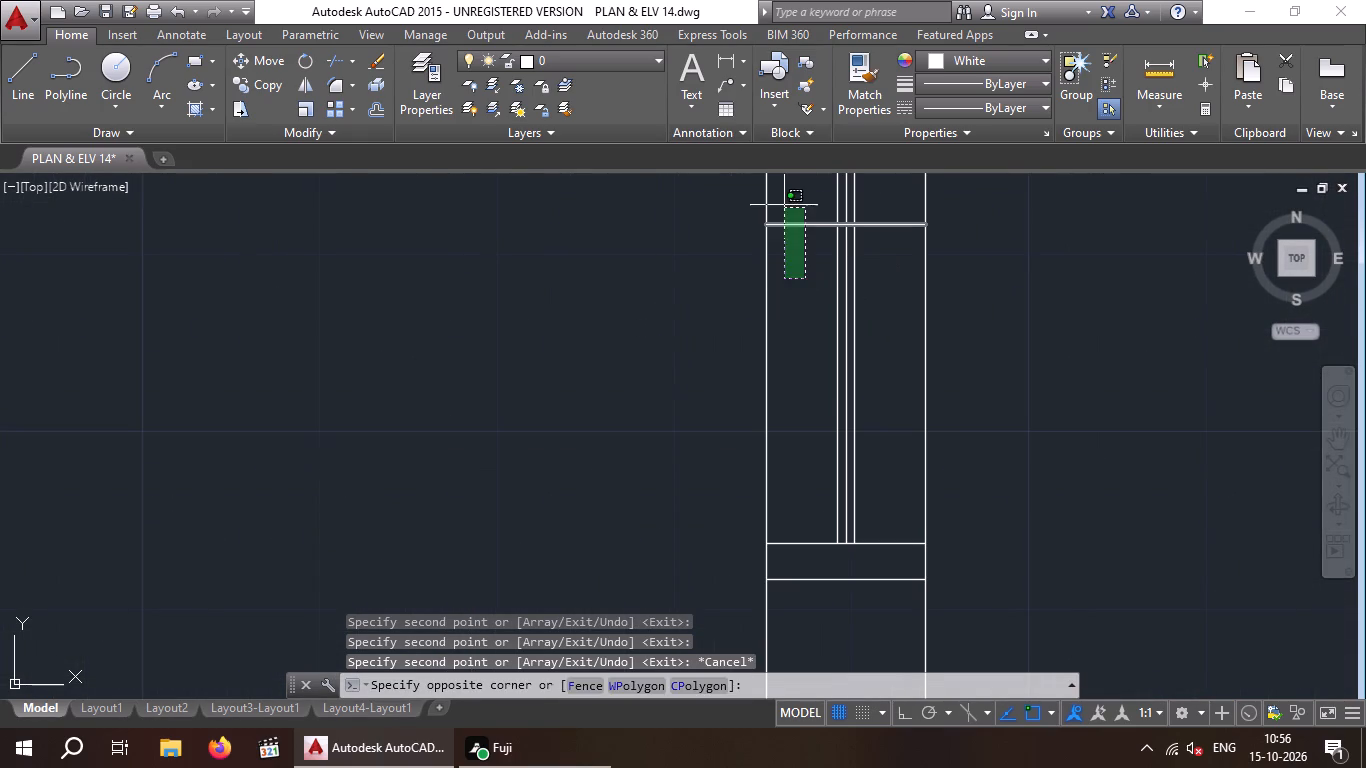
left_click(784, 201)
key("Delete")
Erase the guide line crossing the northern window in the east wall.
scroll(772, 242, "down", 5)
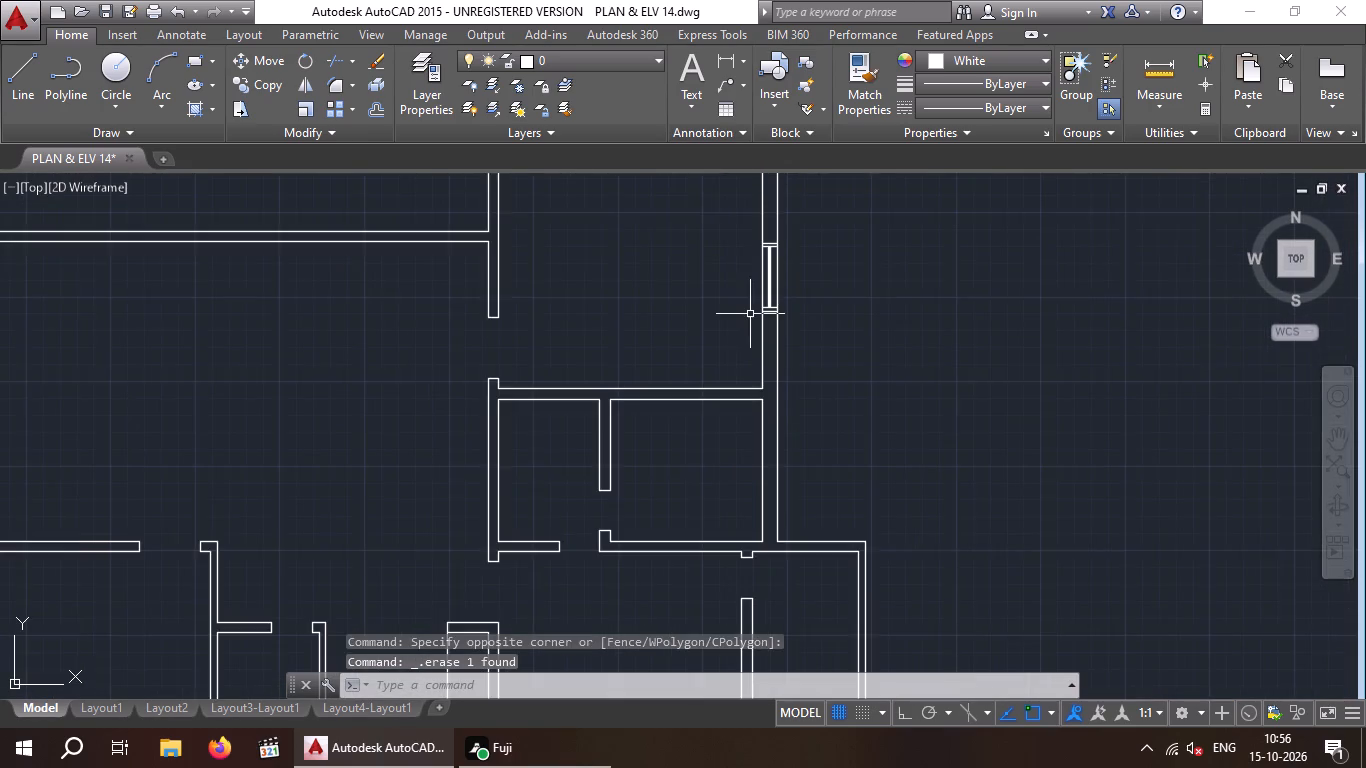
scroll(750, 315, "down", 1)
middle_click_drag(726, 307, 652, 529)
scroll(705, 392, "up", 4)
middle_click_drag(565, 321, 557, 515)
scroll(560, 448, "up", 2)
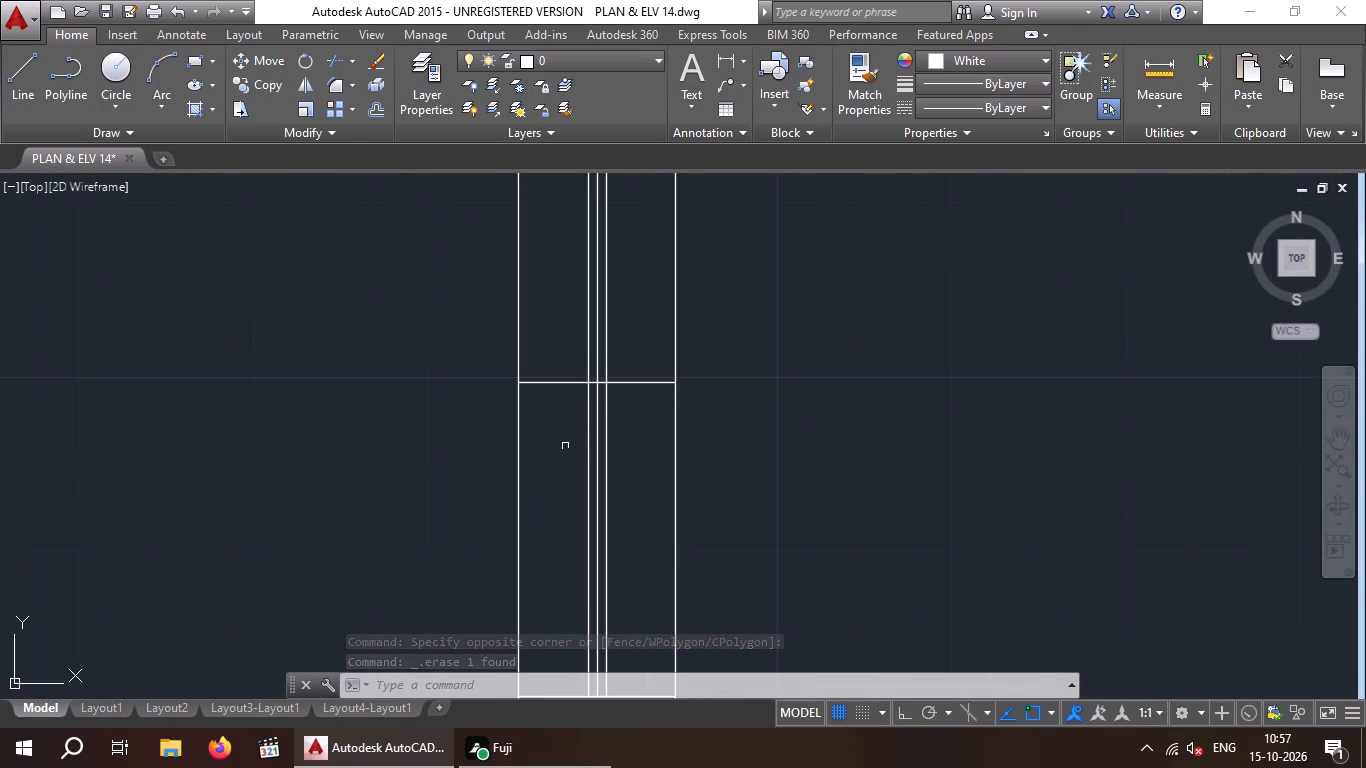
left_click(565, 446)
left_click(557, 367)
key("Delete")
Erase the guide line crossing the northern window in the west wall.
scroll(553, 370, "down", 8)
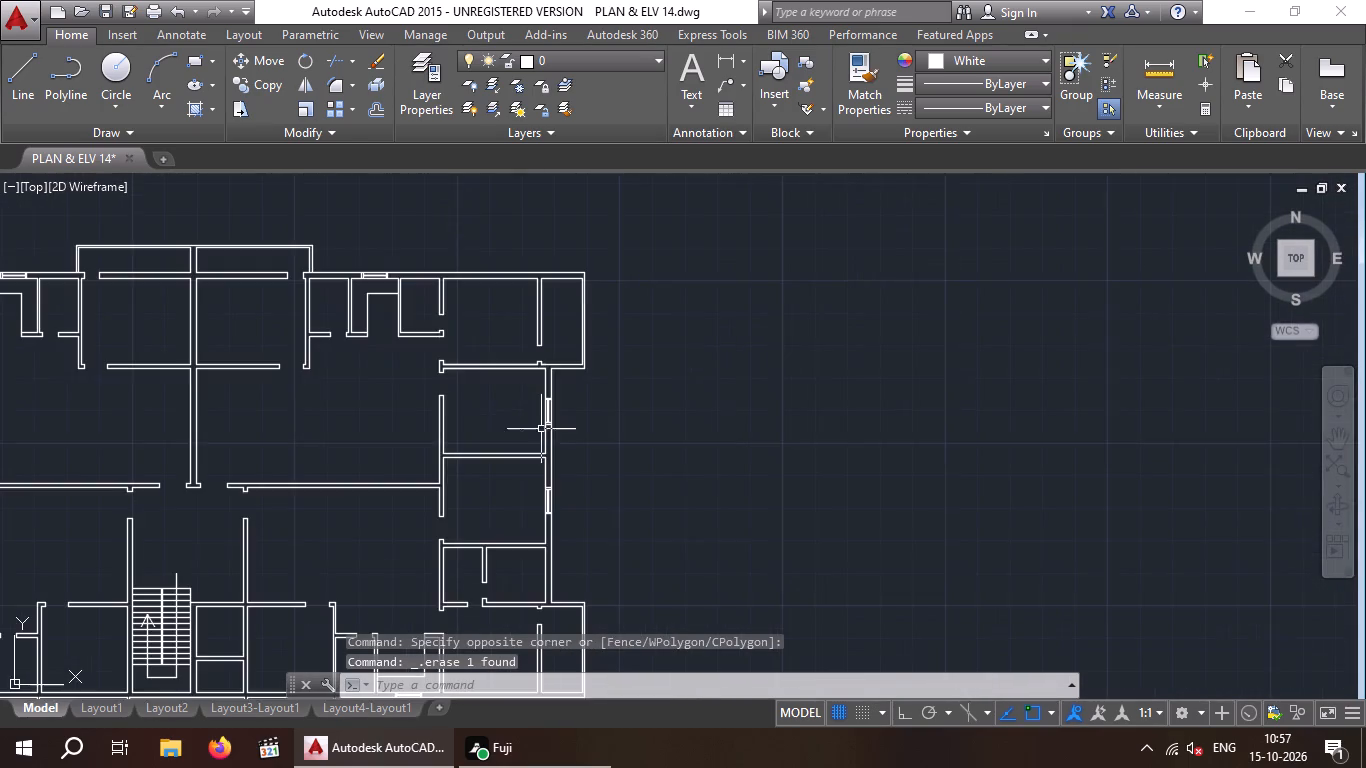
middle_click_drag(500, 444, 813, 440)
scroll(782, 437, "down", 3)
scroll(627, 447, "up", 3)
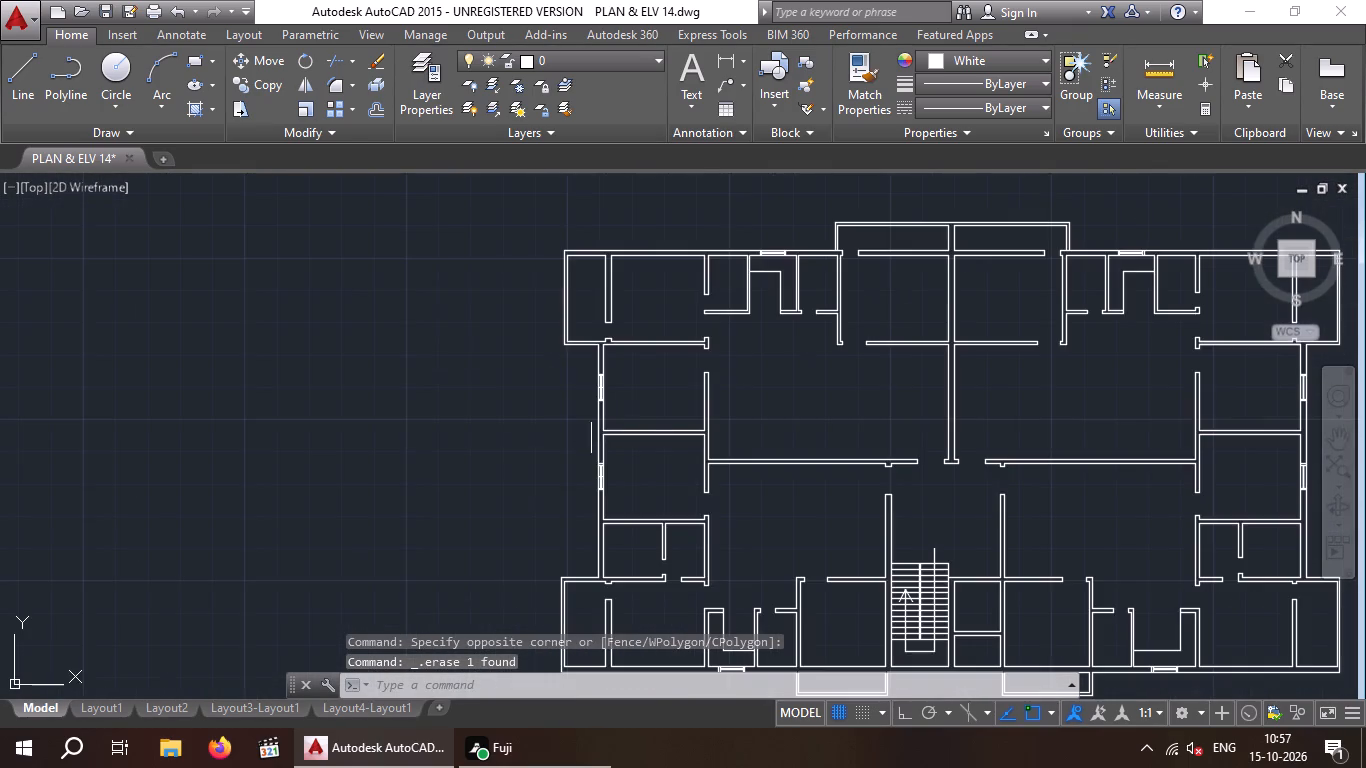
scroll(600, 406, "up", 5)
middle_click_drag(598, 384, 583, 461)
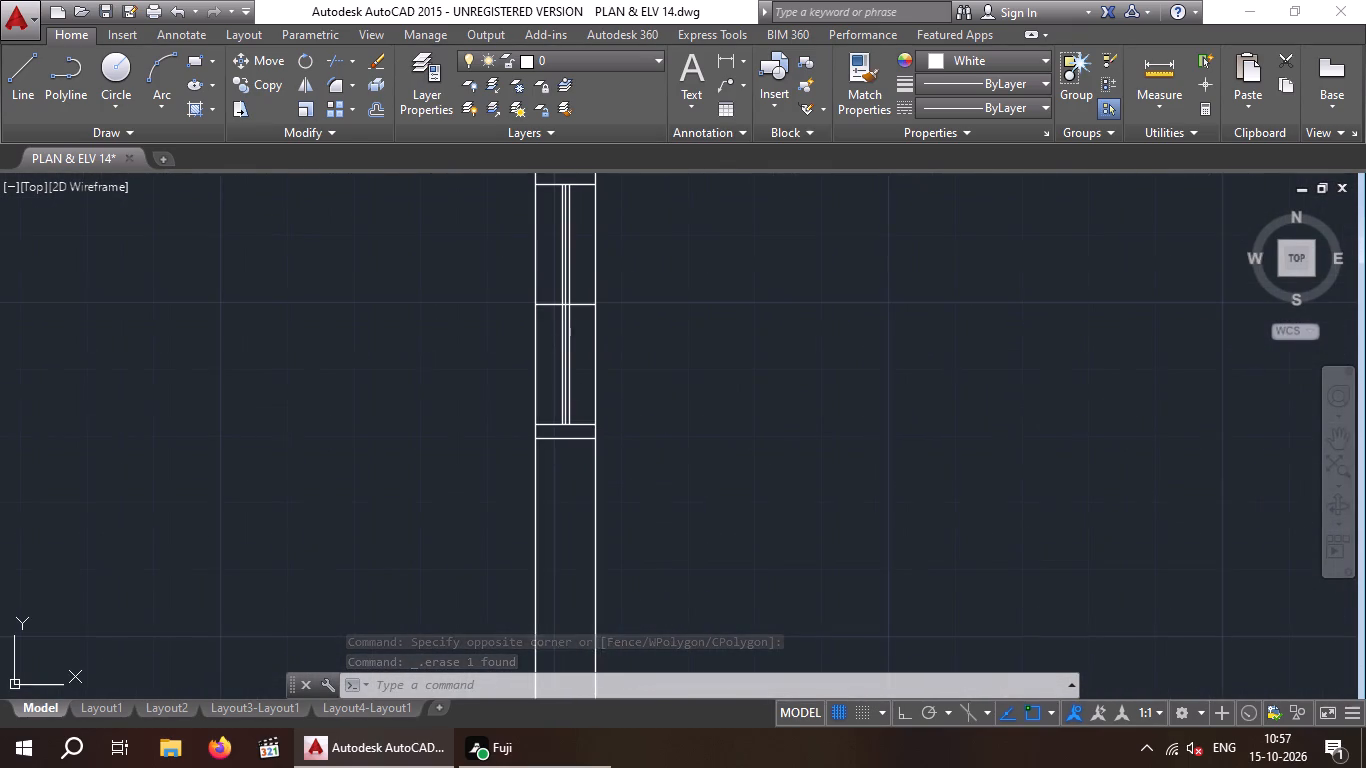
scroll(571, 326, "up", 3)
left_click(604, 327)
left_click(601, 221)
key("Delete")
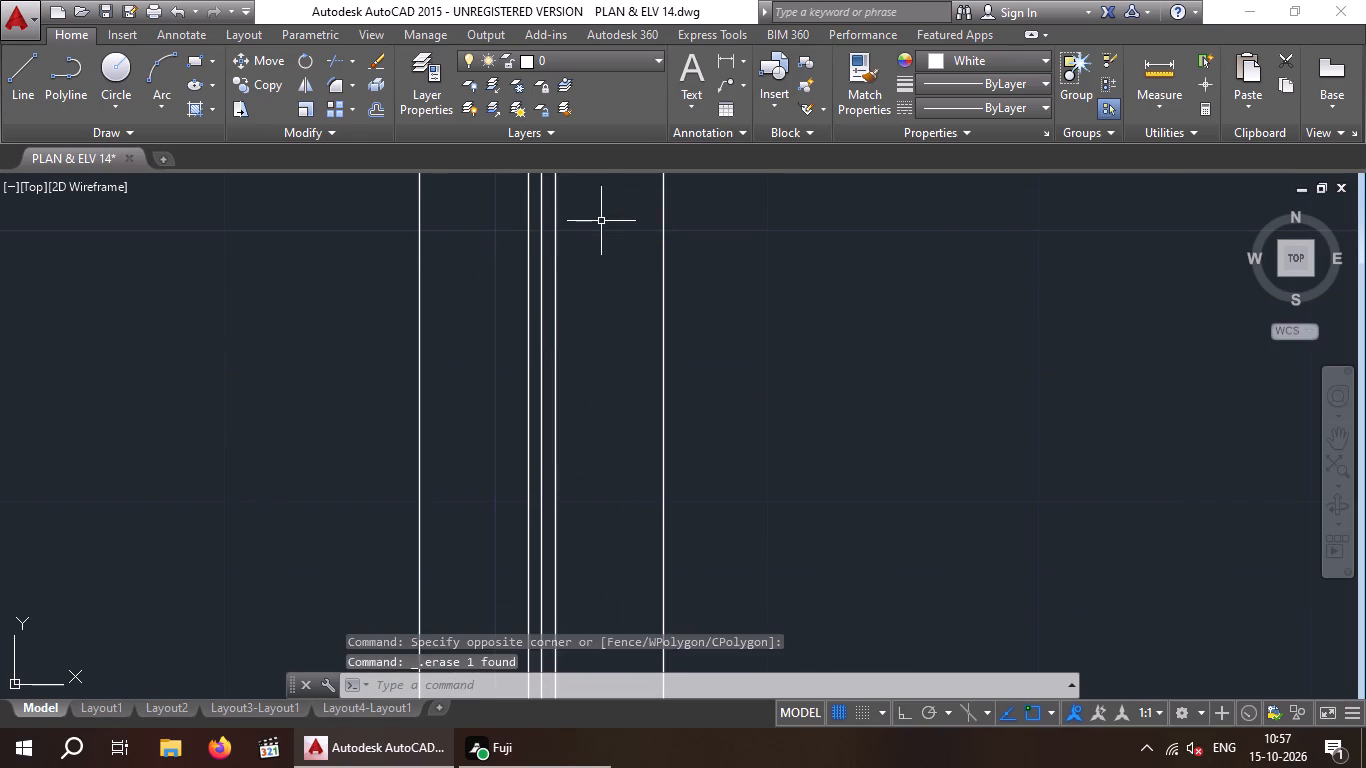
Erase the guide line crossing the southern window in the west wall.
scroll(599, 258, "down", 6)
scroll(583, 403, "down", 3)
scroll(574, 531, "up", 5)
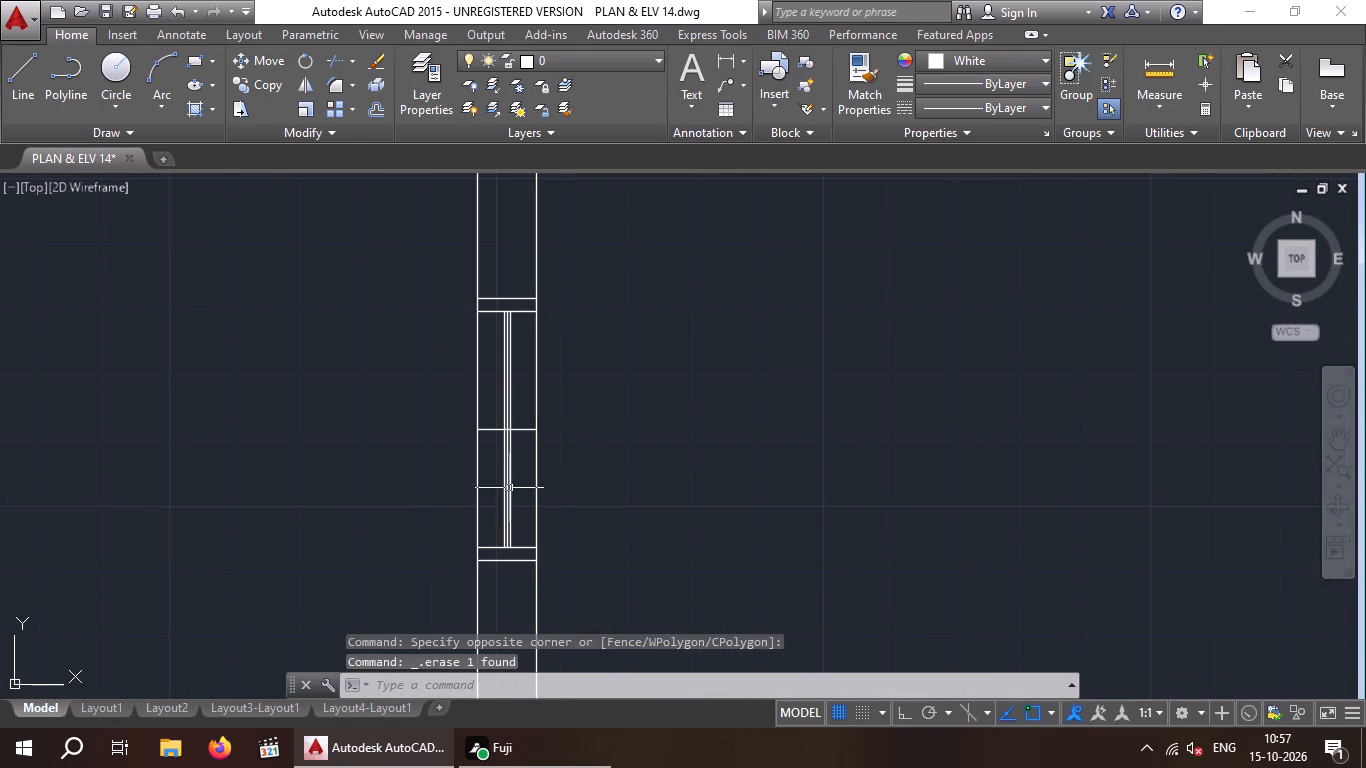
scroll(491, 454, "up", 3)
left_click_drag(497, 454, 484, 447)
left_click(481, 321)
key("Delete")
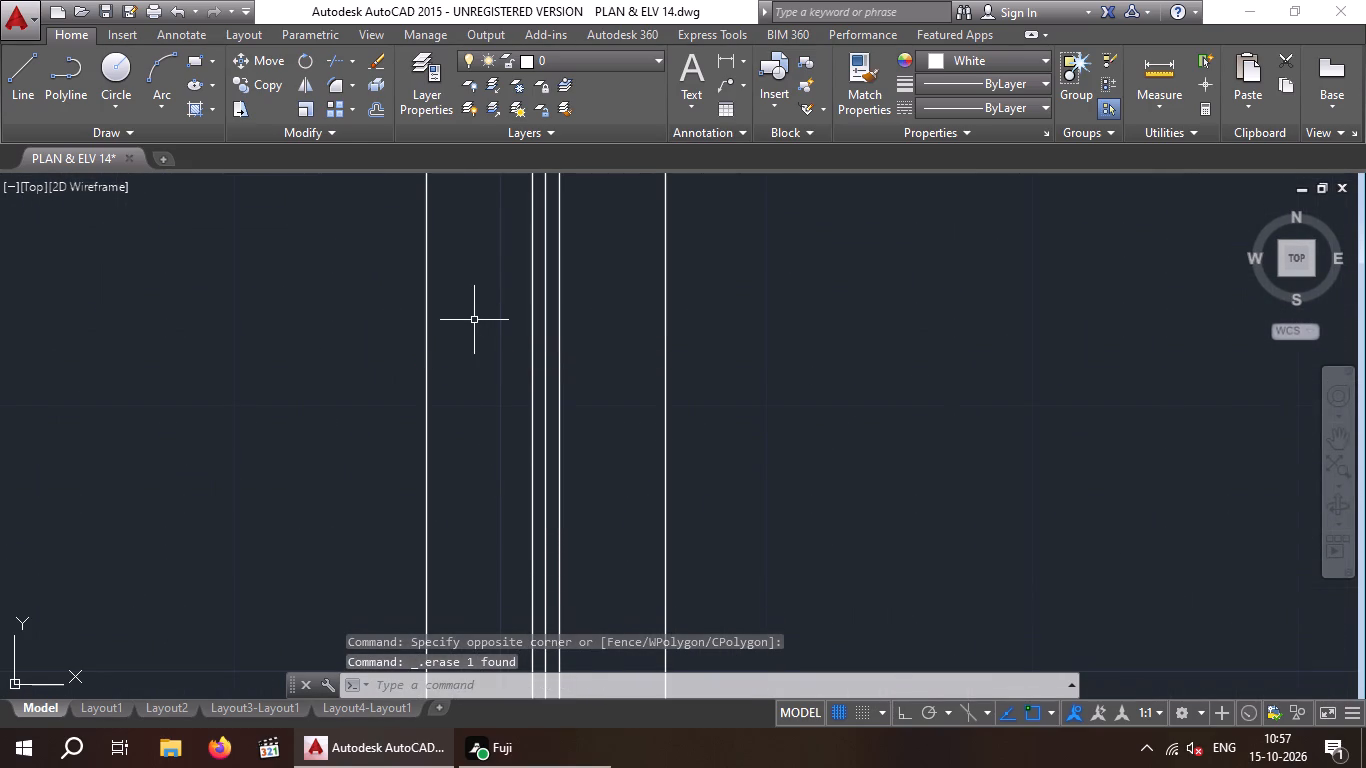
Examine the whole floor plan and its northwest corner rooms for walls that still need symbols.
scroll(474, 328, "down", 4)
scroll(640, 403, "down", 3)
middle_click_drag(637, 410, 471, 383)
scroll(515, 380, "down", 2)
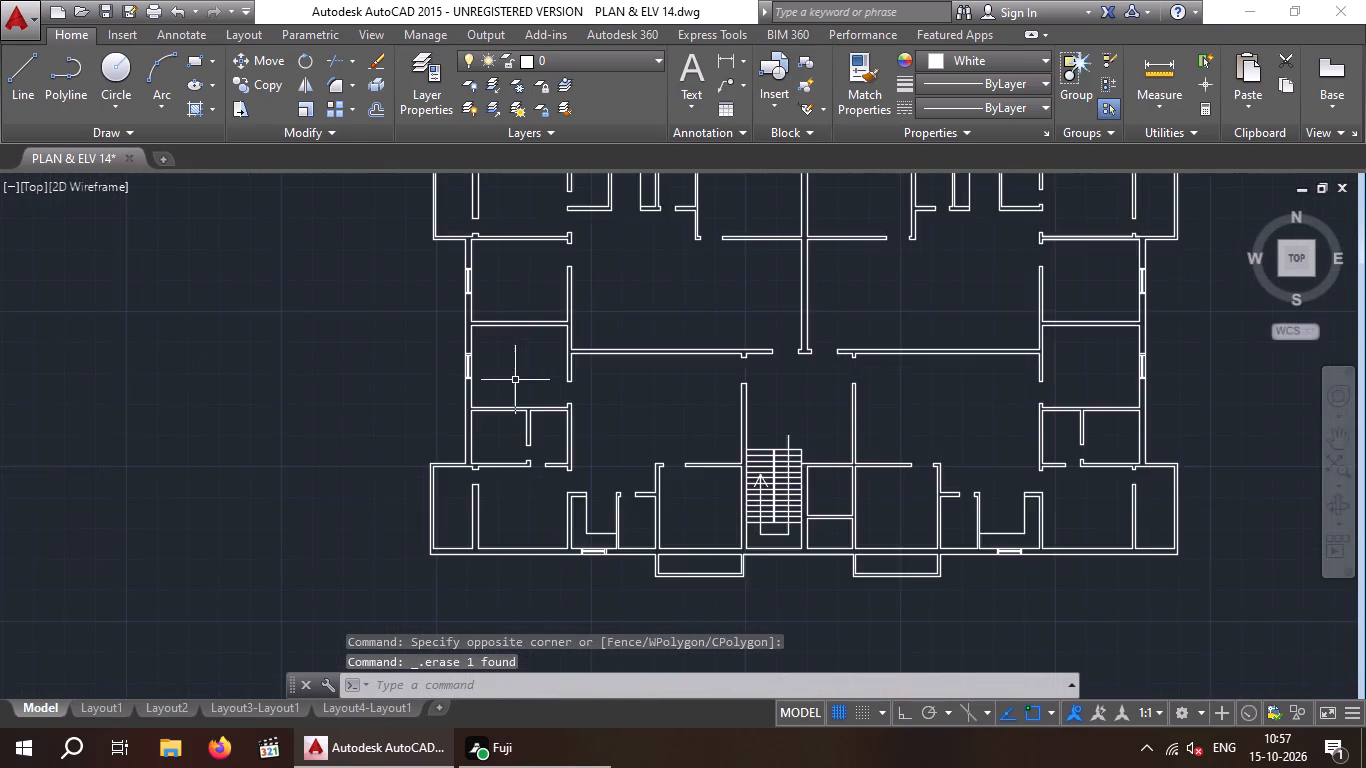
middle_click(386, 393)
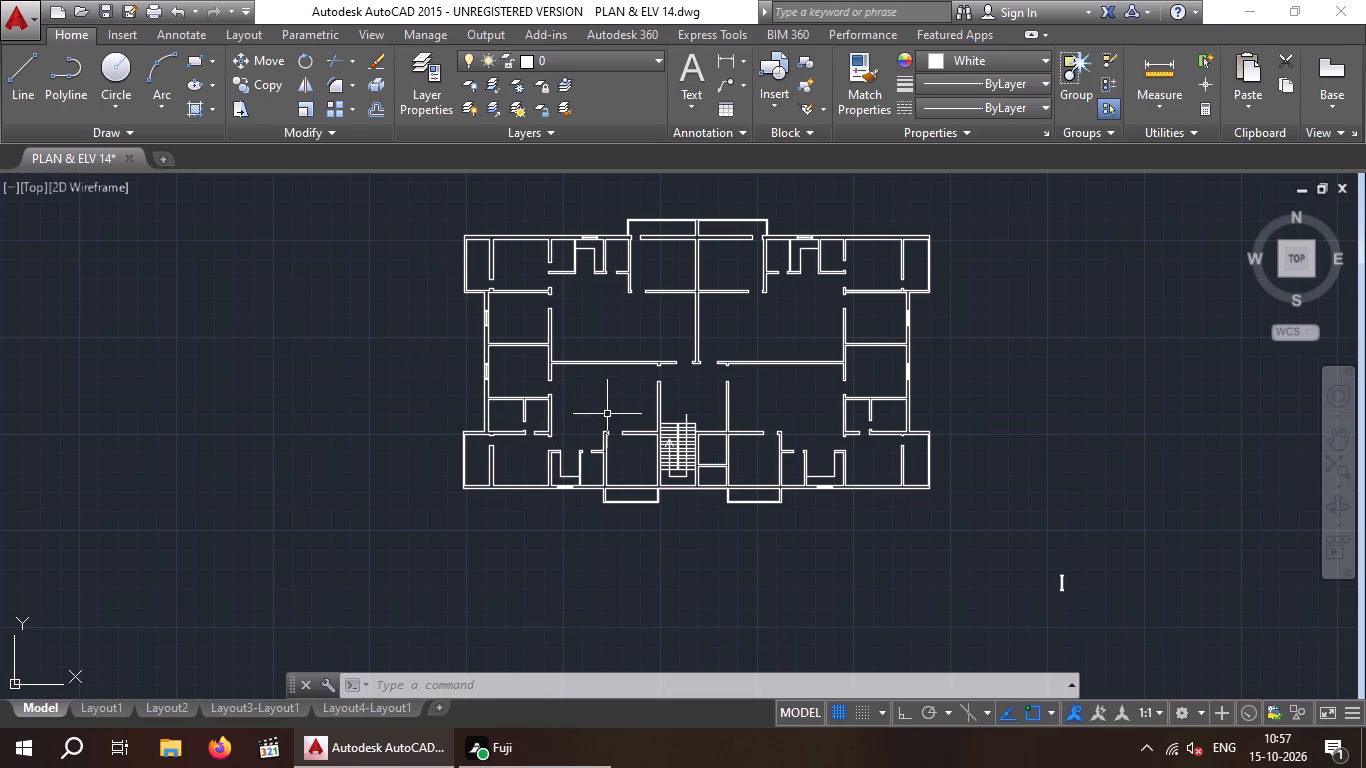
middle_click_drag(608, 392, 477, 443)
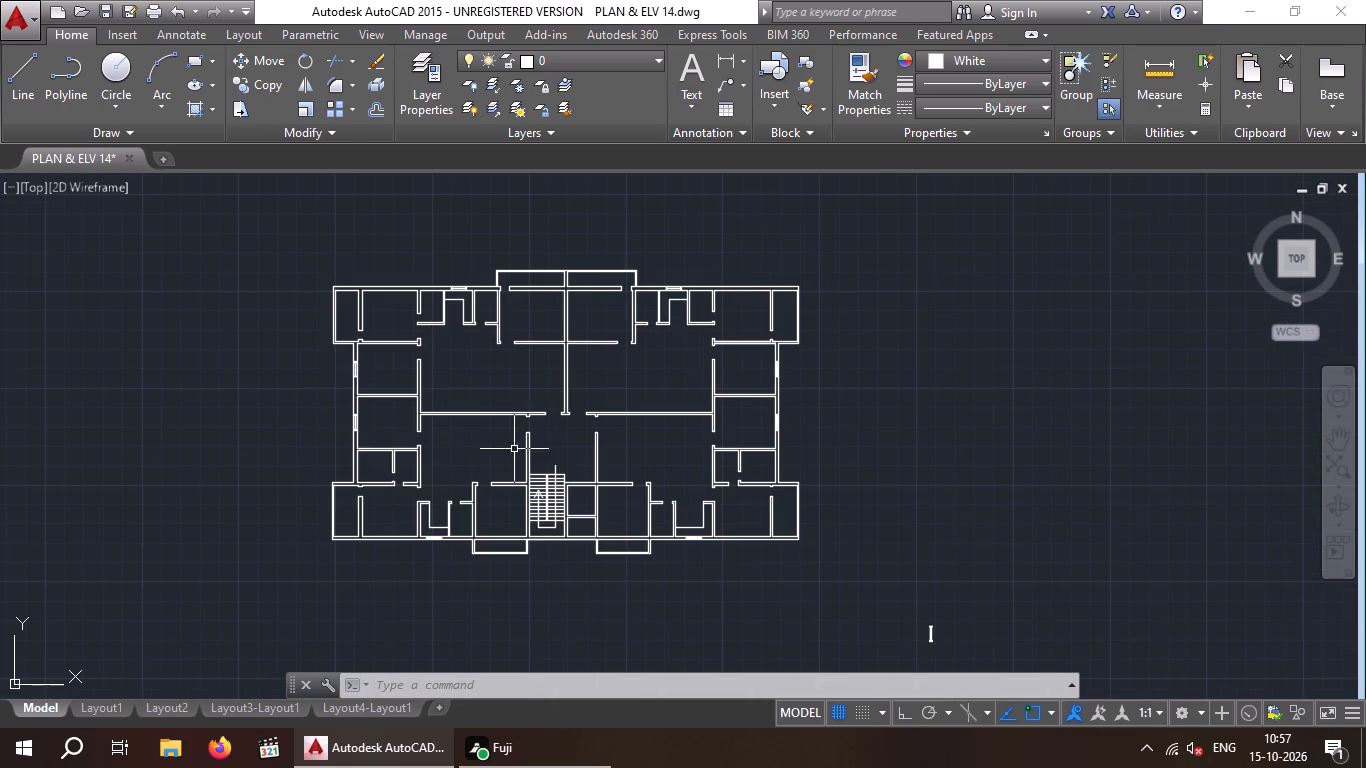
scroll(522, 450, "up", 2)
scroll(446, 502, "down", 2)
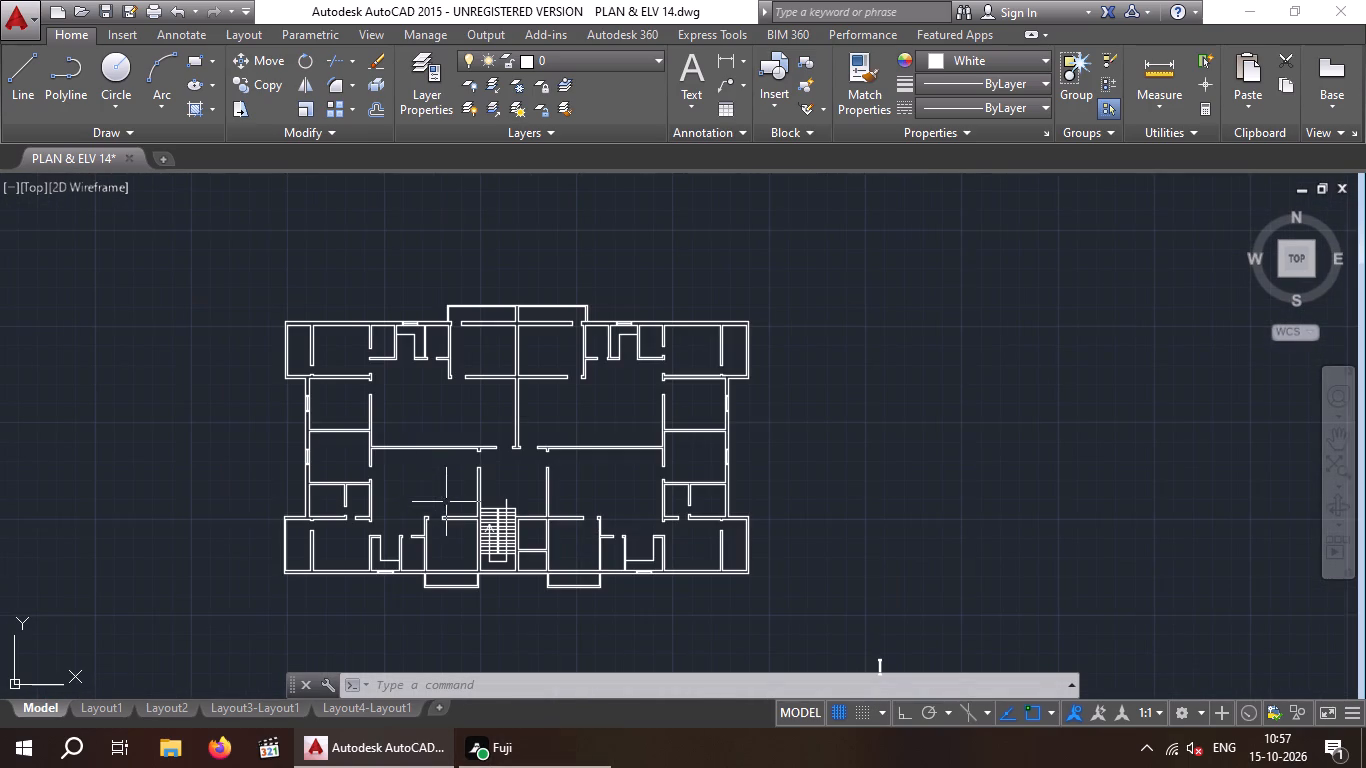
scroll(320, 345, "up", 2)
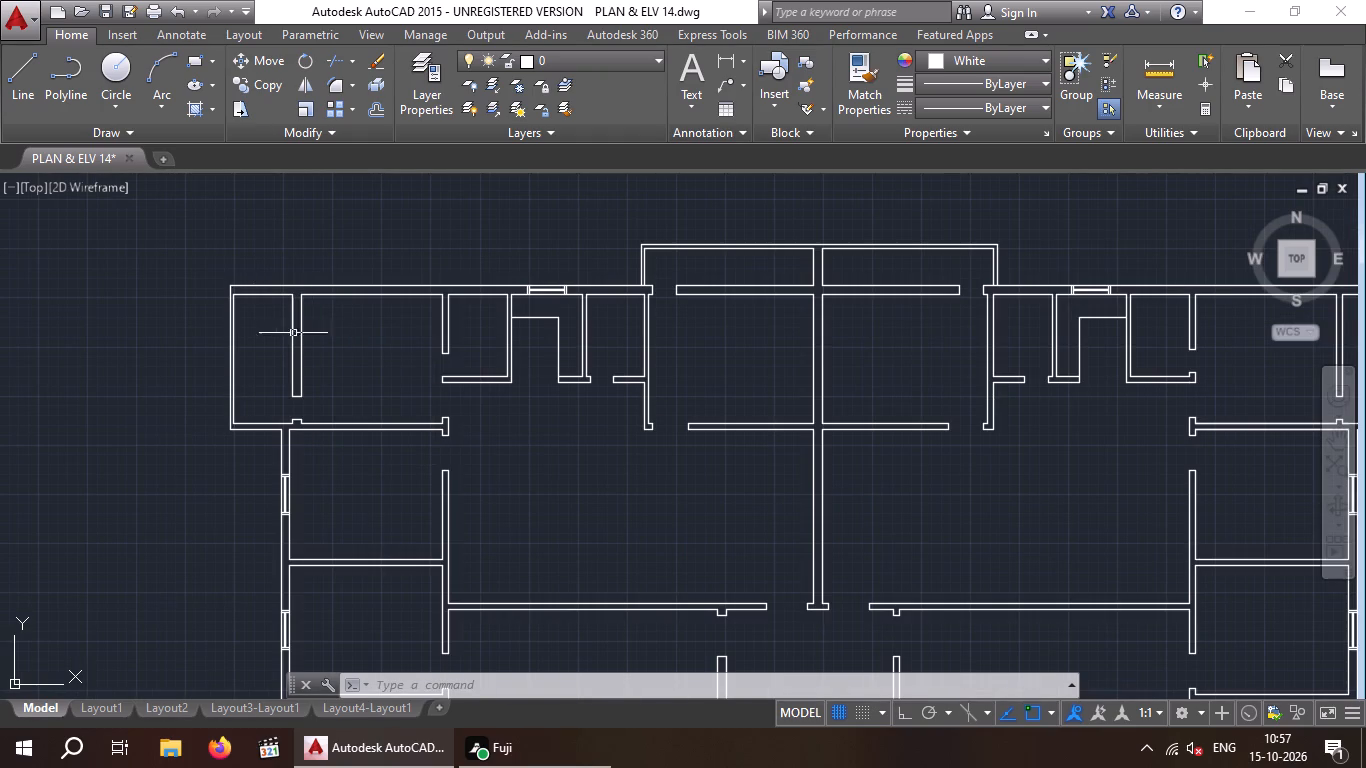
scroll(295, 337, "up", 2)
scroll(297, 344, "down", 2)
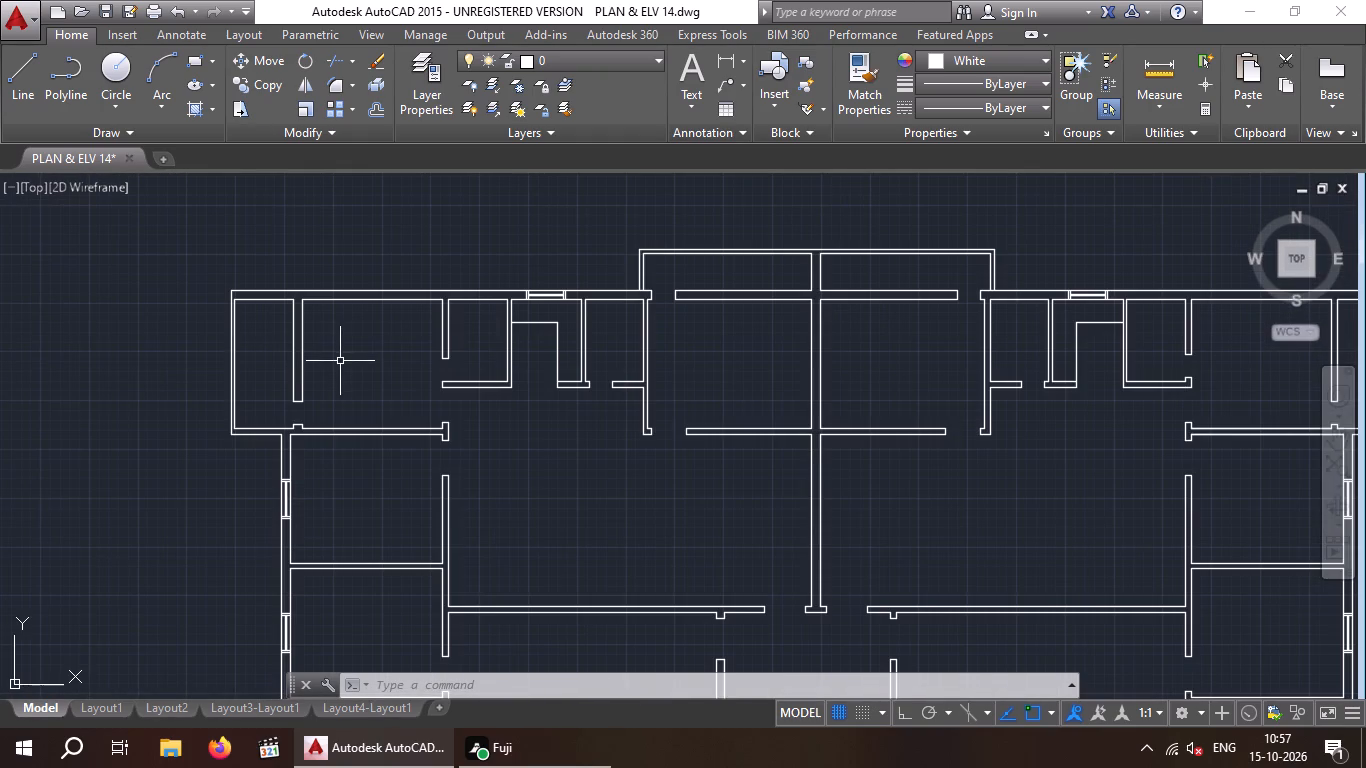
Draw a guide line across the short partition in the northwest corner, between the midpoints of its two faces.
key("l")
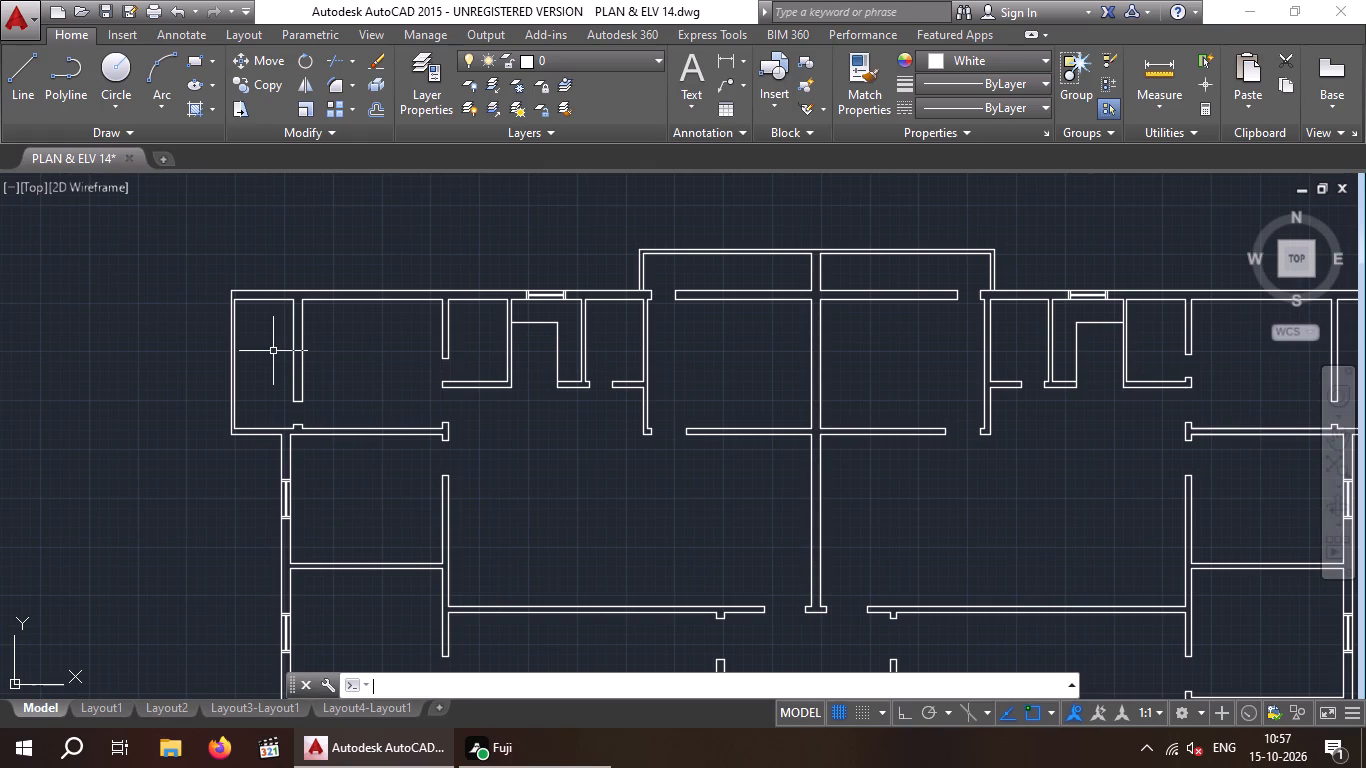
key("Return")
scroll(299, 341, "up", 2)
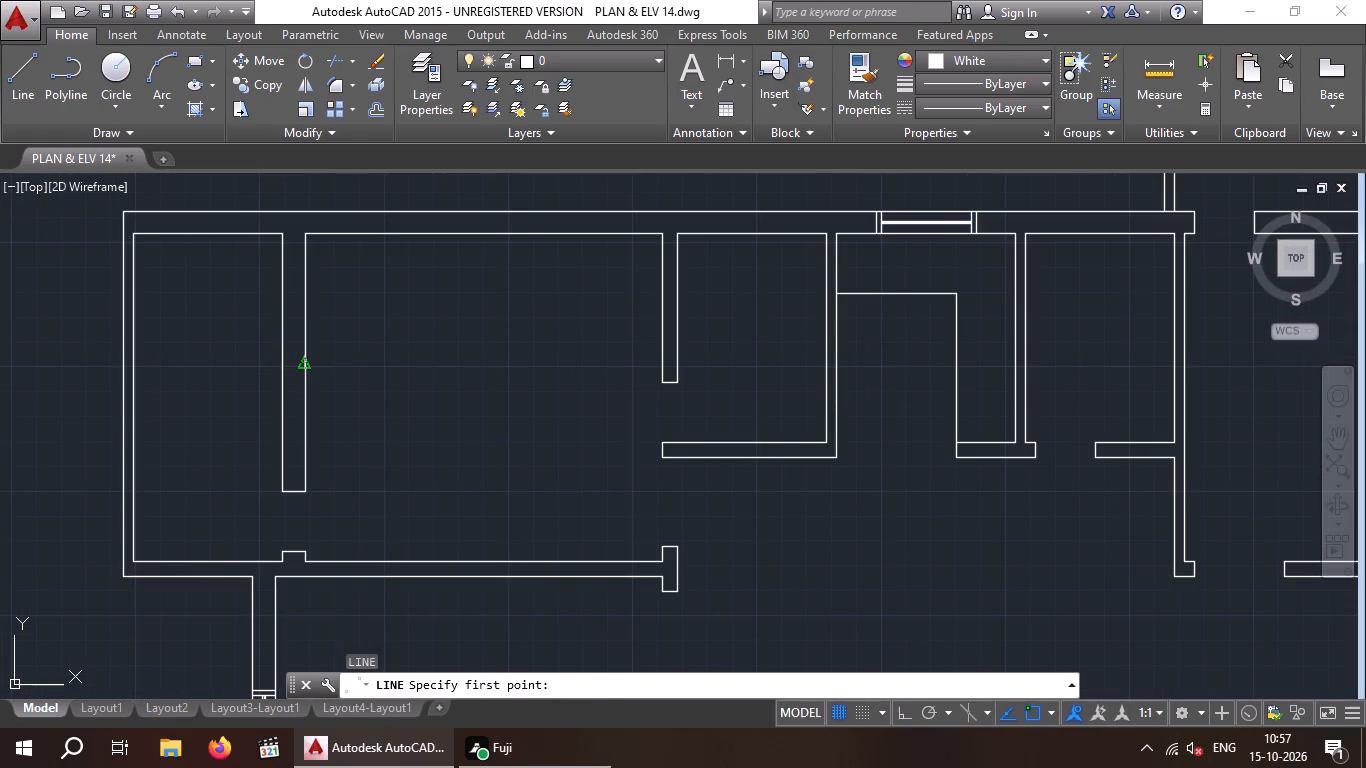
left_click_drag(307, 360, 297, 363)
left_click(279, 361)
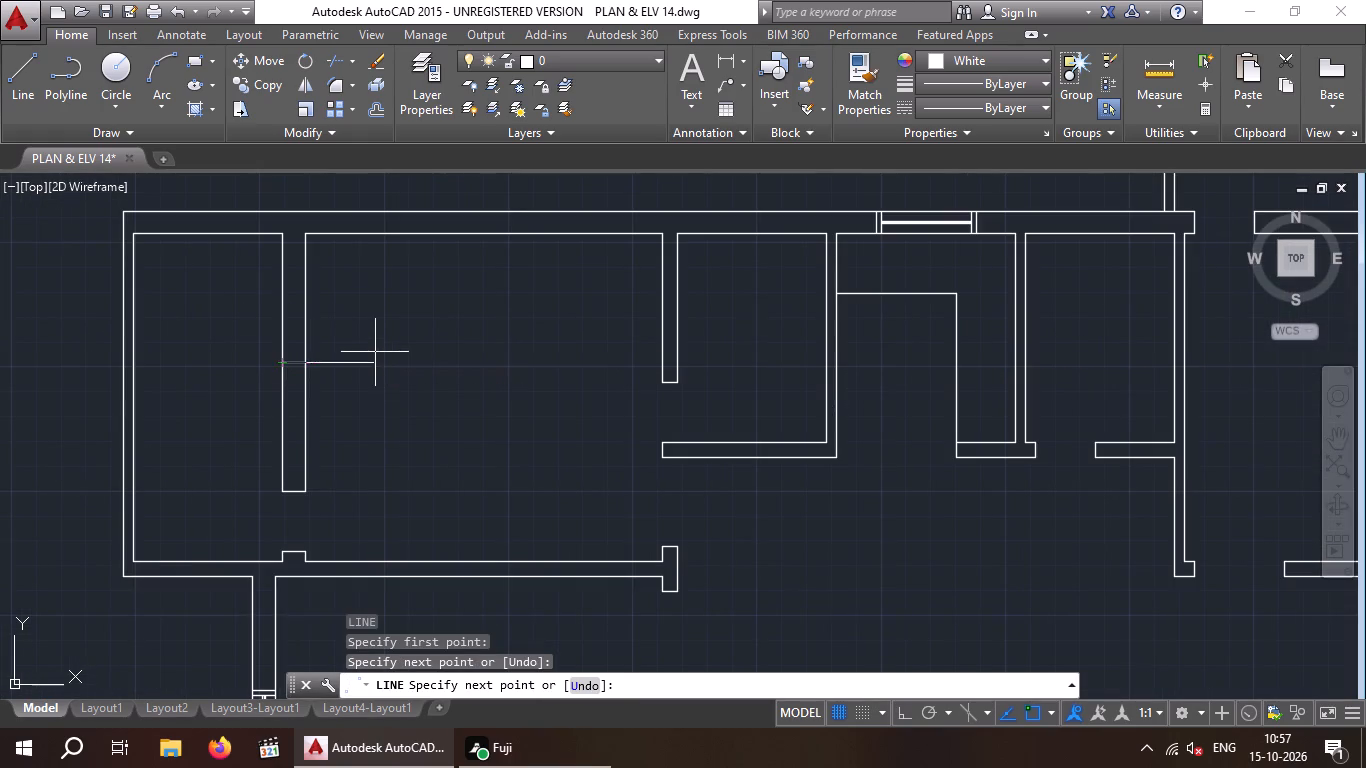
key("space")
Draw a guide line across the short partition in the southwest corner, between the midpoints of its two faces.
scroll(399, 337, "down", 3)
middle_click_drag(385, 401, 384, 288)
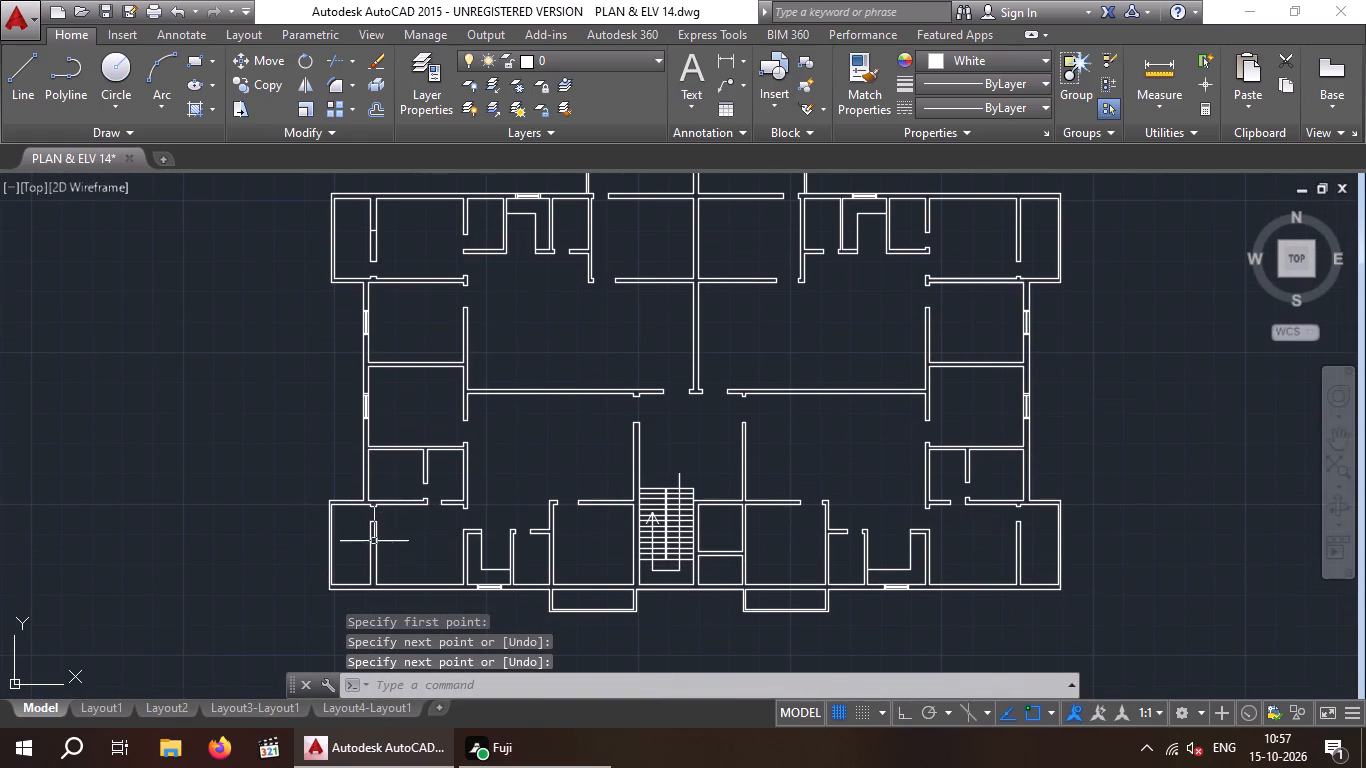
scroll(365, 551, "up", 1)
key("space")
scroll(391, 561, "up", 4)
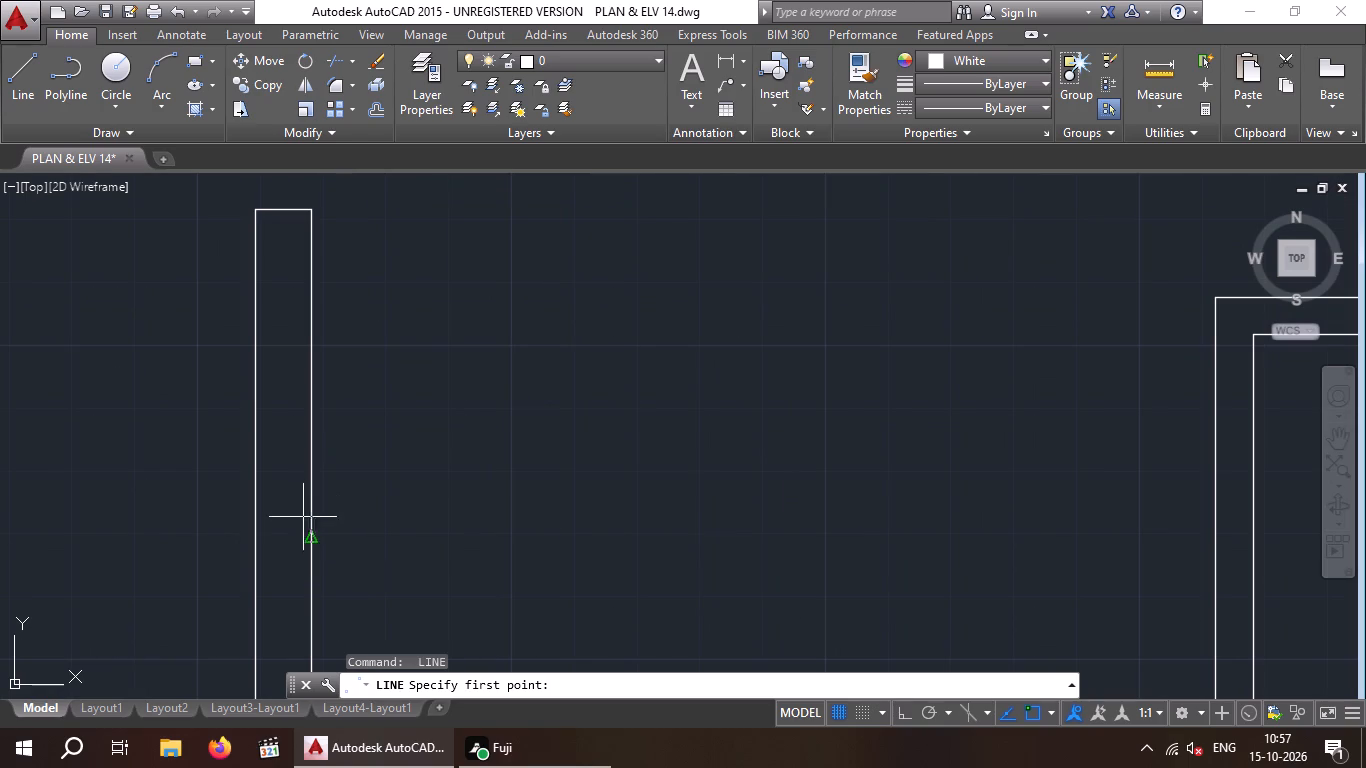
left_click_drag(312, 536, 295, 535)
left_click(250, 537)
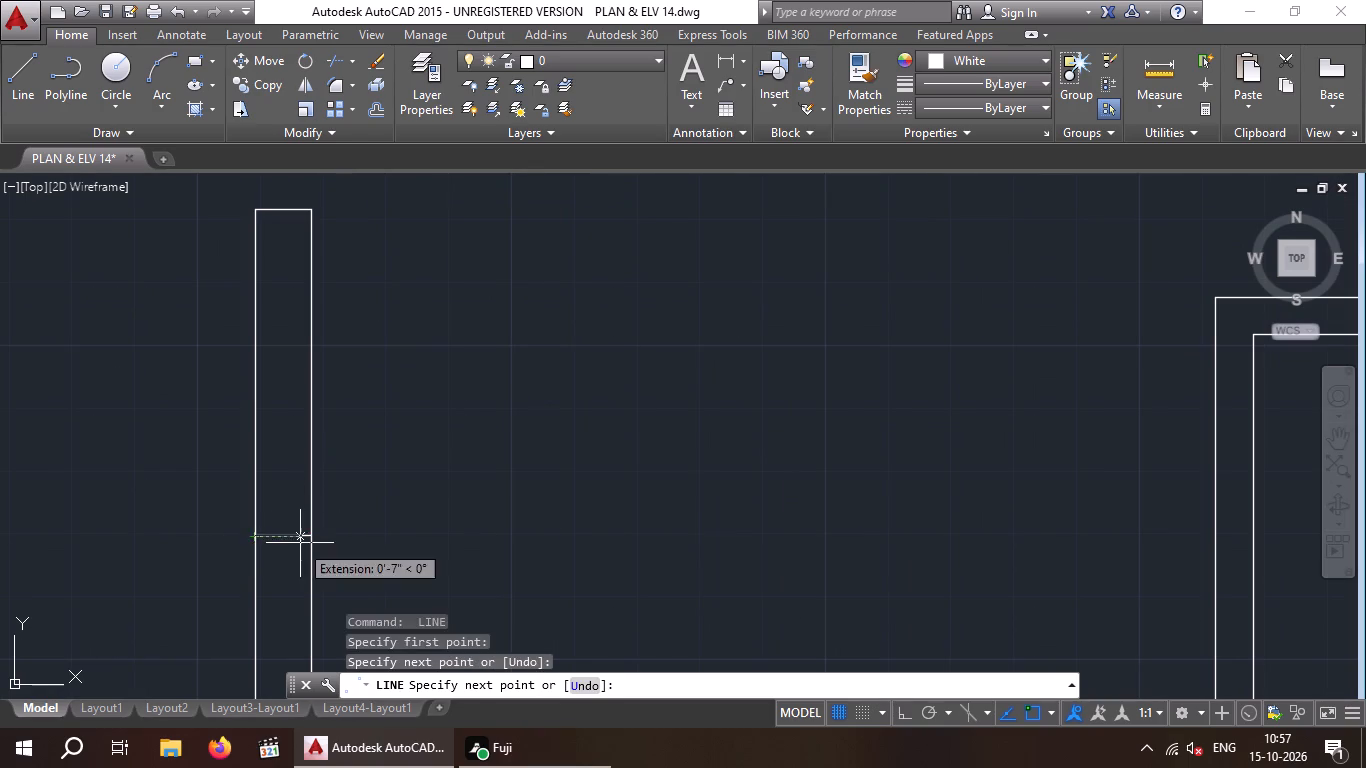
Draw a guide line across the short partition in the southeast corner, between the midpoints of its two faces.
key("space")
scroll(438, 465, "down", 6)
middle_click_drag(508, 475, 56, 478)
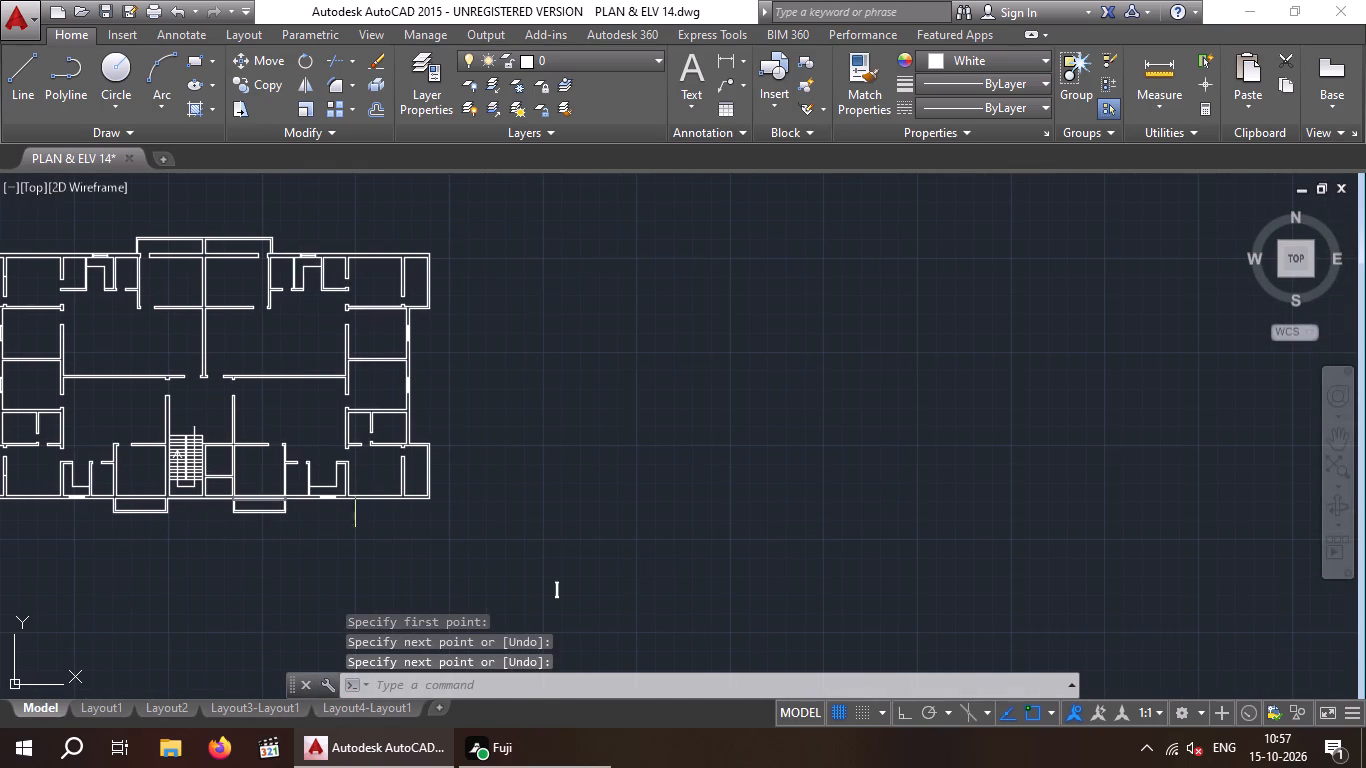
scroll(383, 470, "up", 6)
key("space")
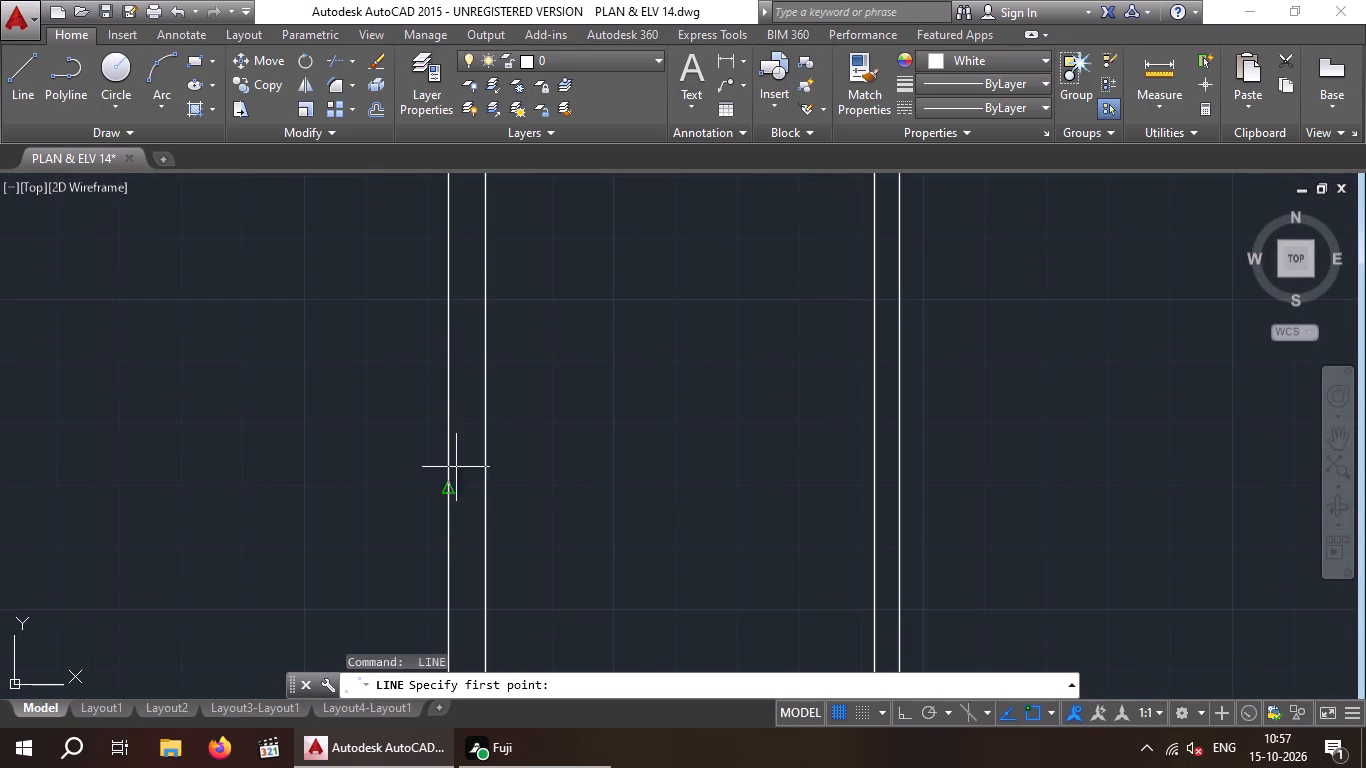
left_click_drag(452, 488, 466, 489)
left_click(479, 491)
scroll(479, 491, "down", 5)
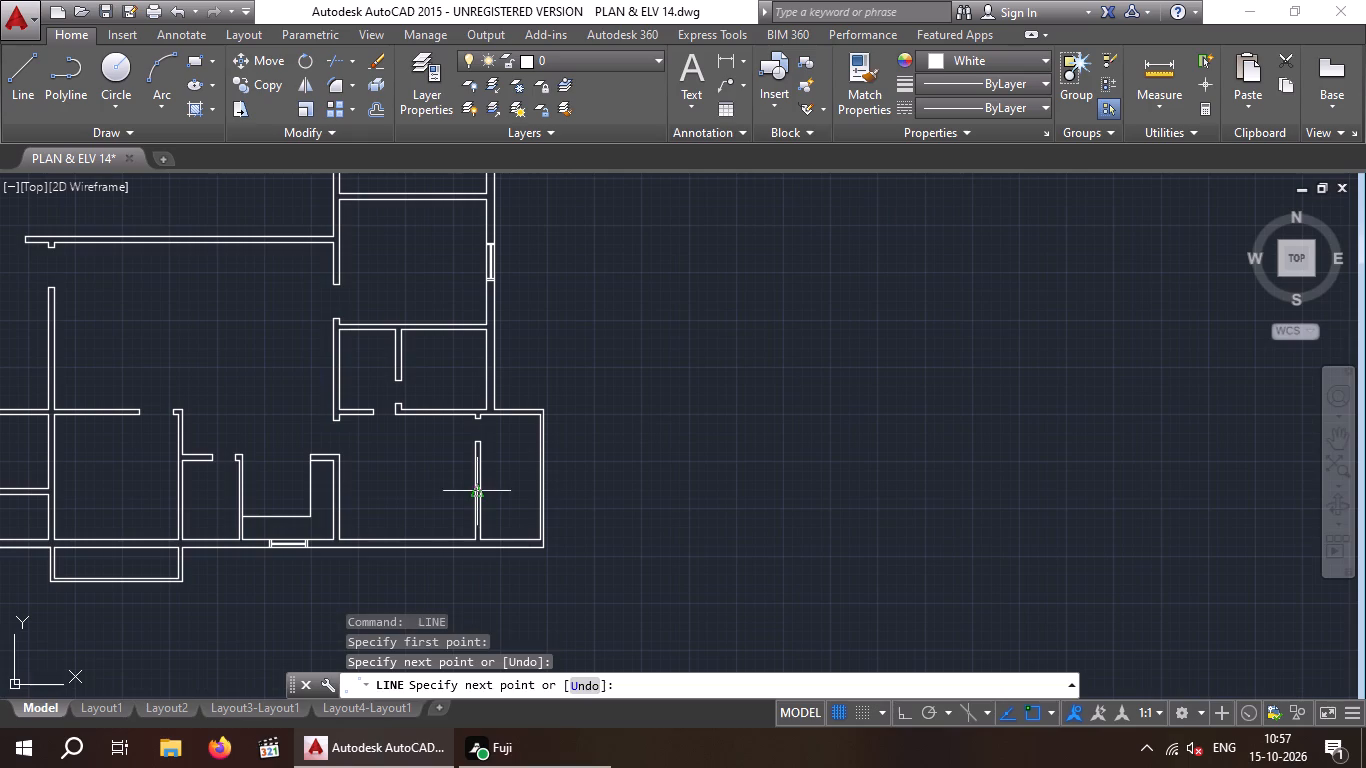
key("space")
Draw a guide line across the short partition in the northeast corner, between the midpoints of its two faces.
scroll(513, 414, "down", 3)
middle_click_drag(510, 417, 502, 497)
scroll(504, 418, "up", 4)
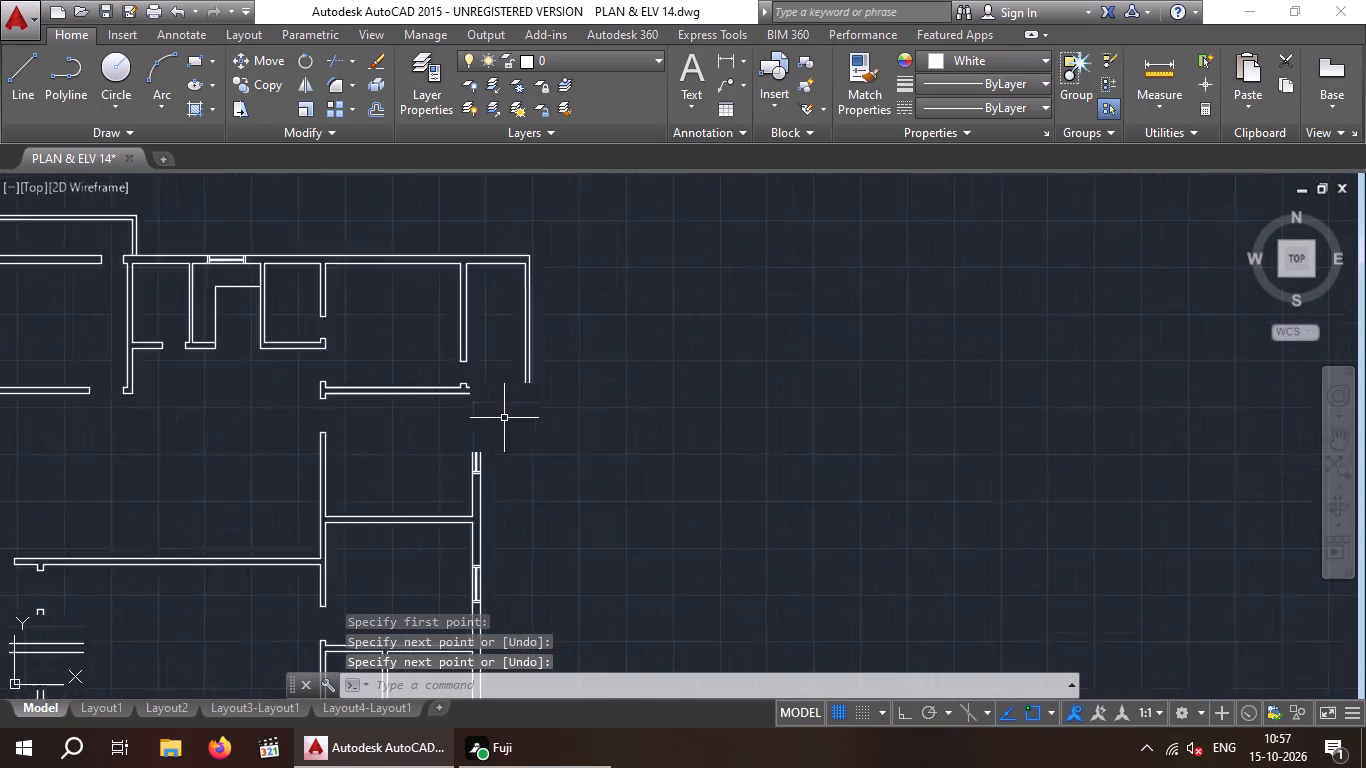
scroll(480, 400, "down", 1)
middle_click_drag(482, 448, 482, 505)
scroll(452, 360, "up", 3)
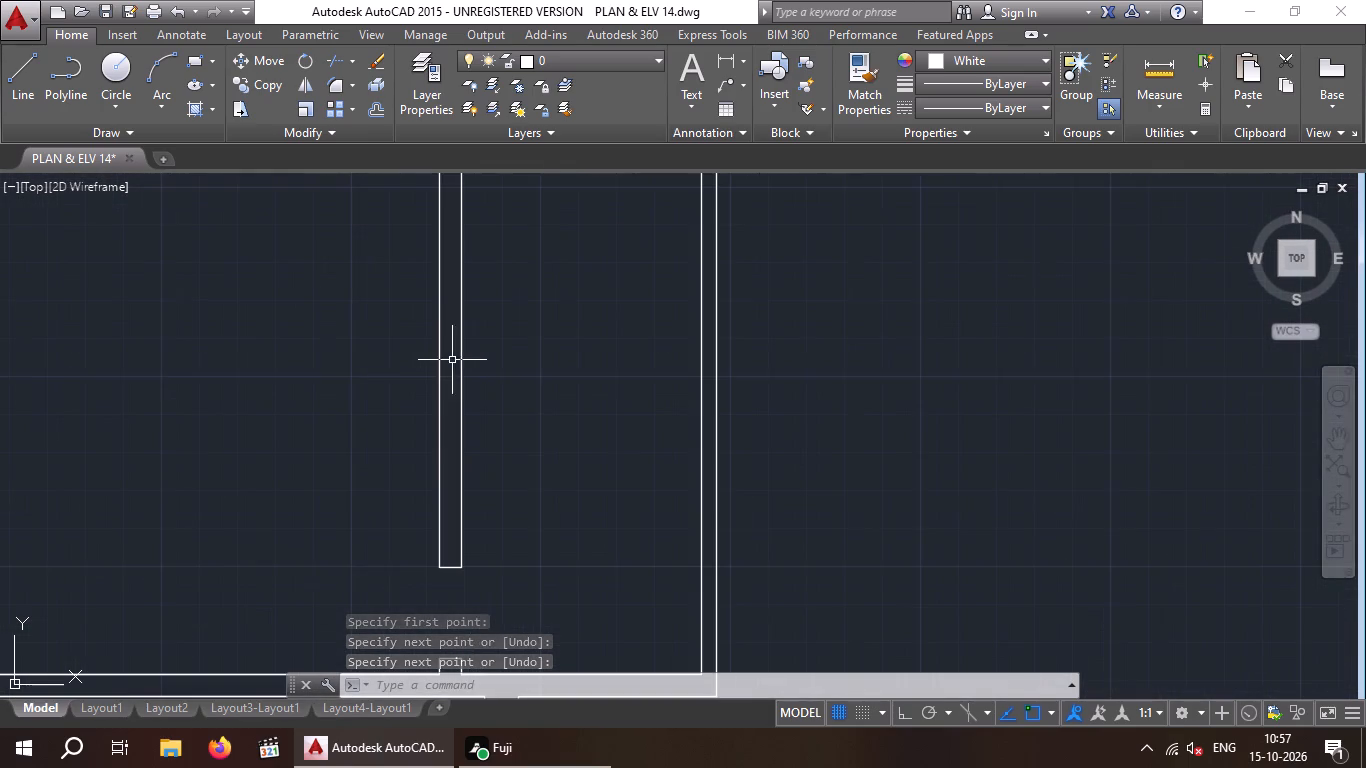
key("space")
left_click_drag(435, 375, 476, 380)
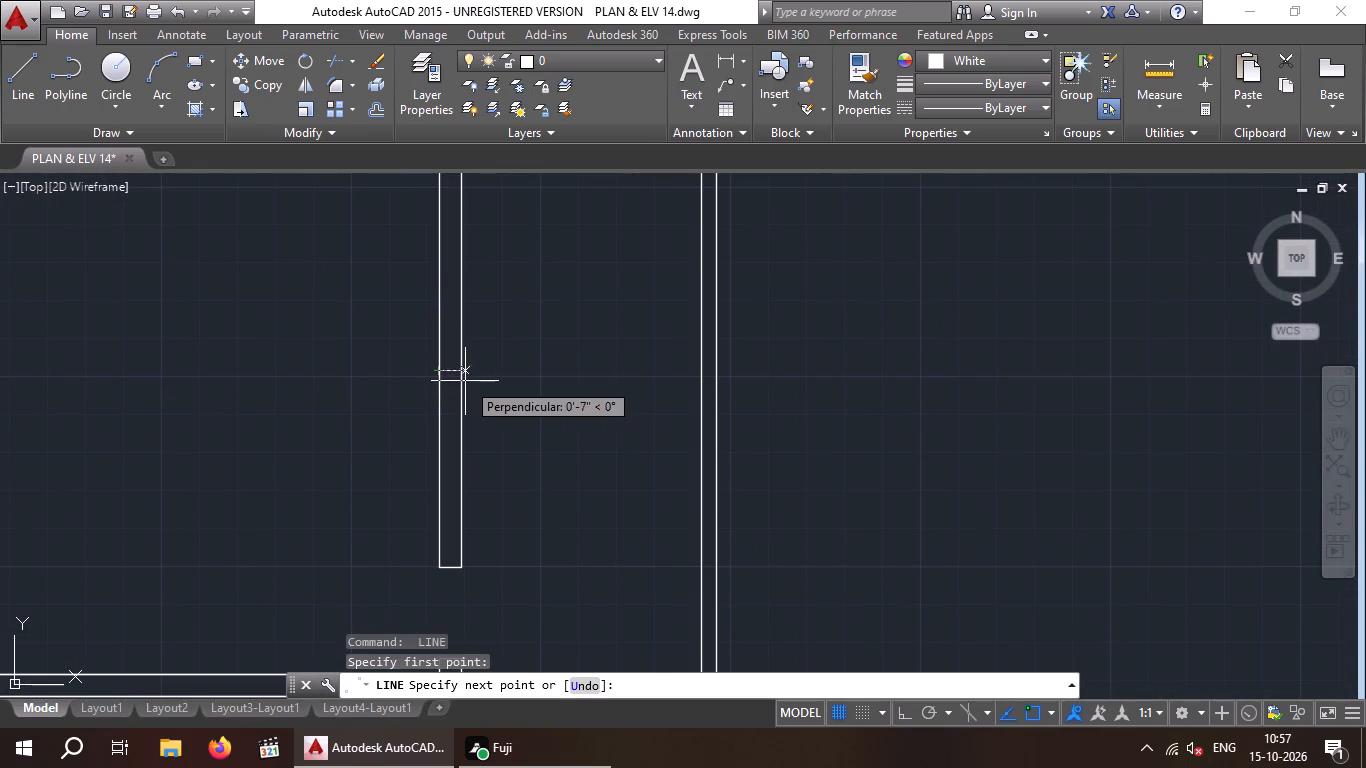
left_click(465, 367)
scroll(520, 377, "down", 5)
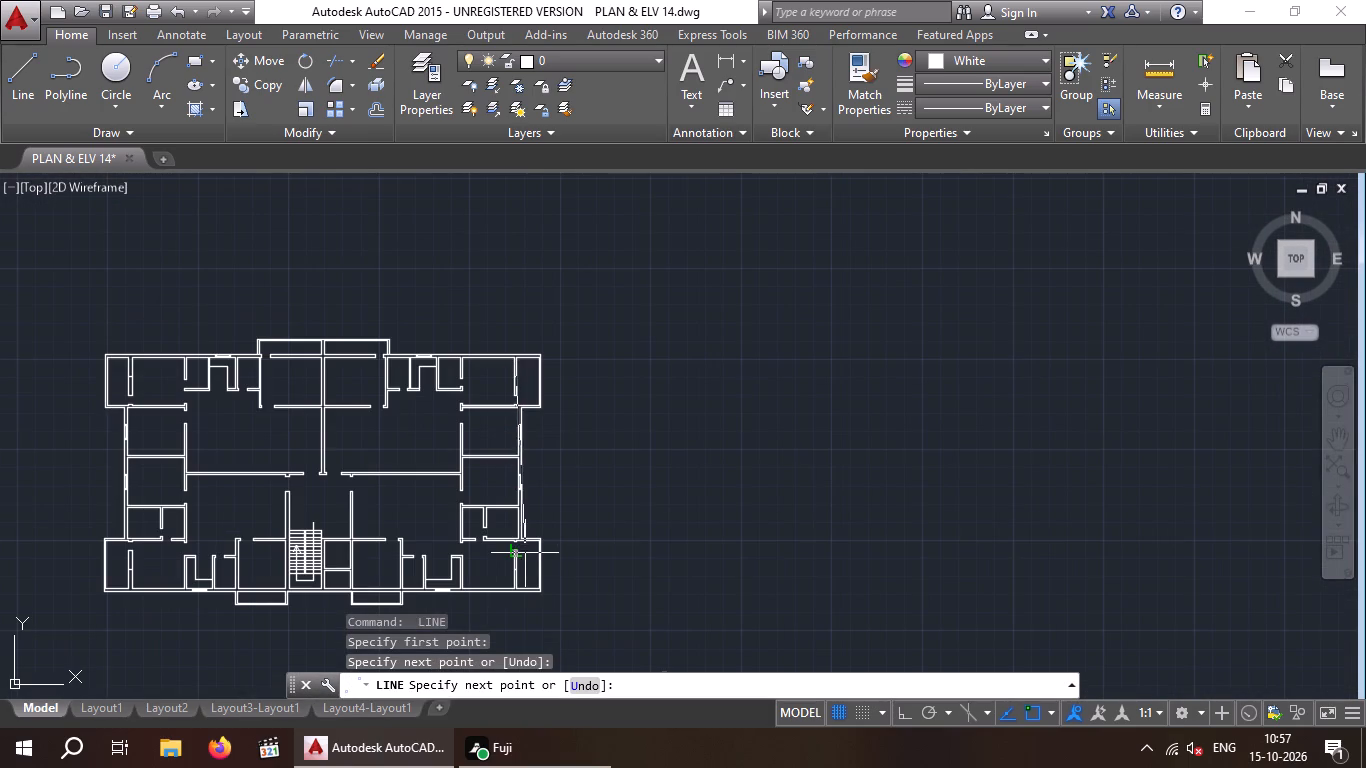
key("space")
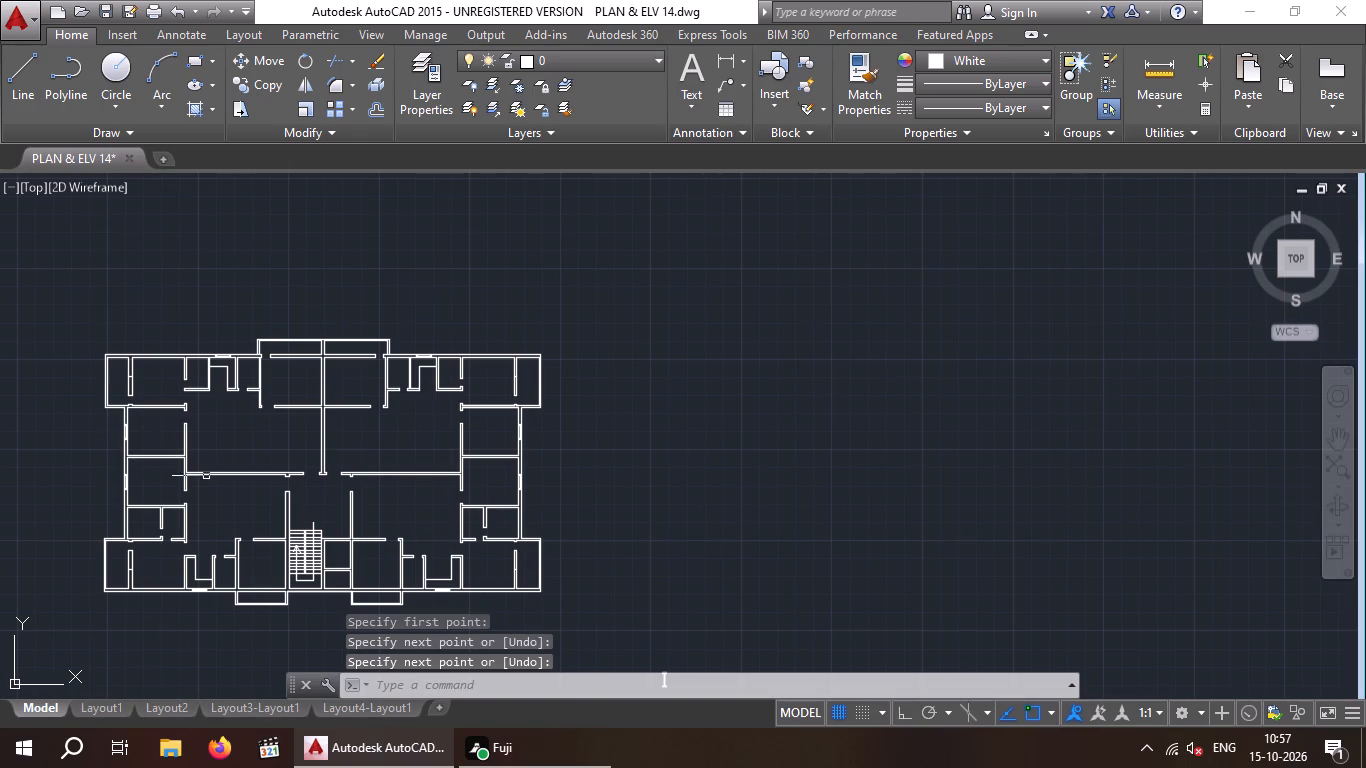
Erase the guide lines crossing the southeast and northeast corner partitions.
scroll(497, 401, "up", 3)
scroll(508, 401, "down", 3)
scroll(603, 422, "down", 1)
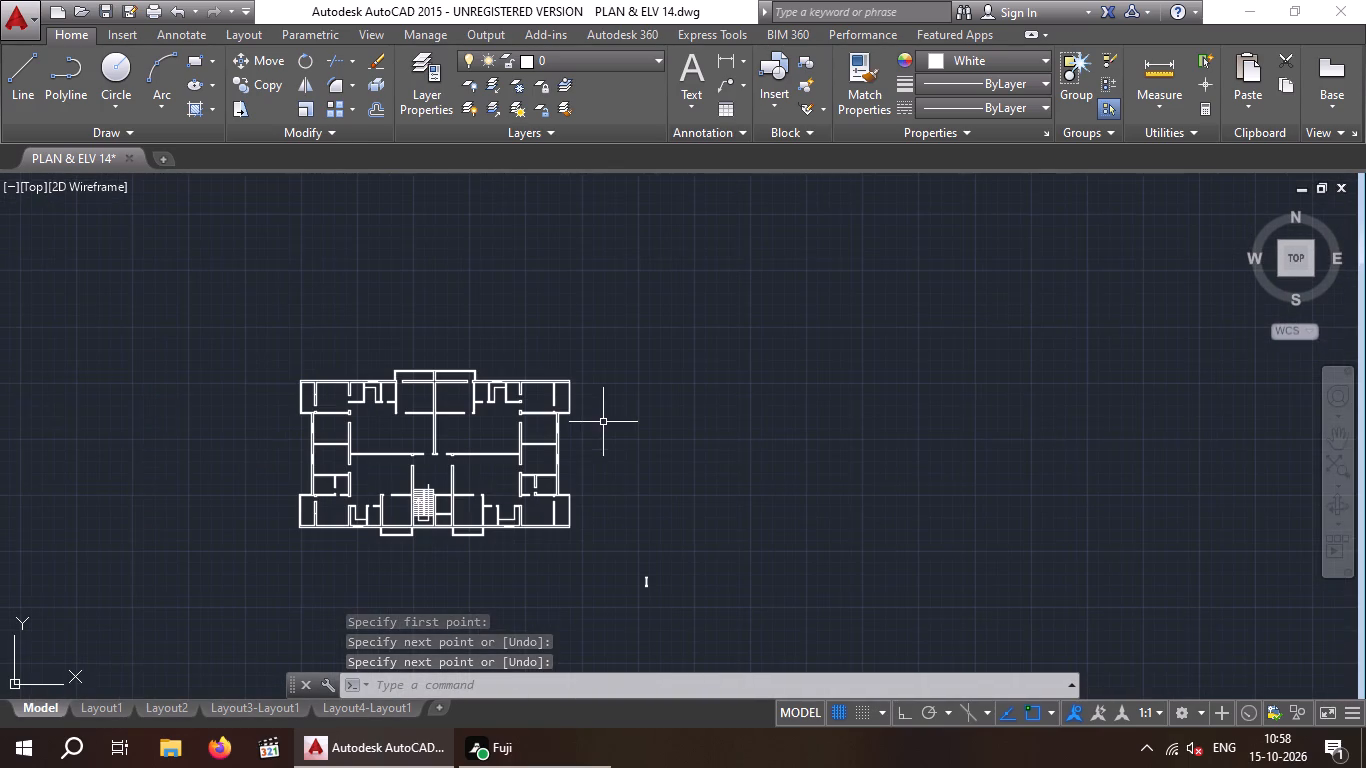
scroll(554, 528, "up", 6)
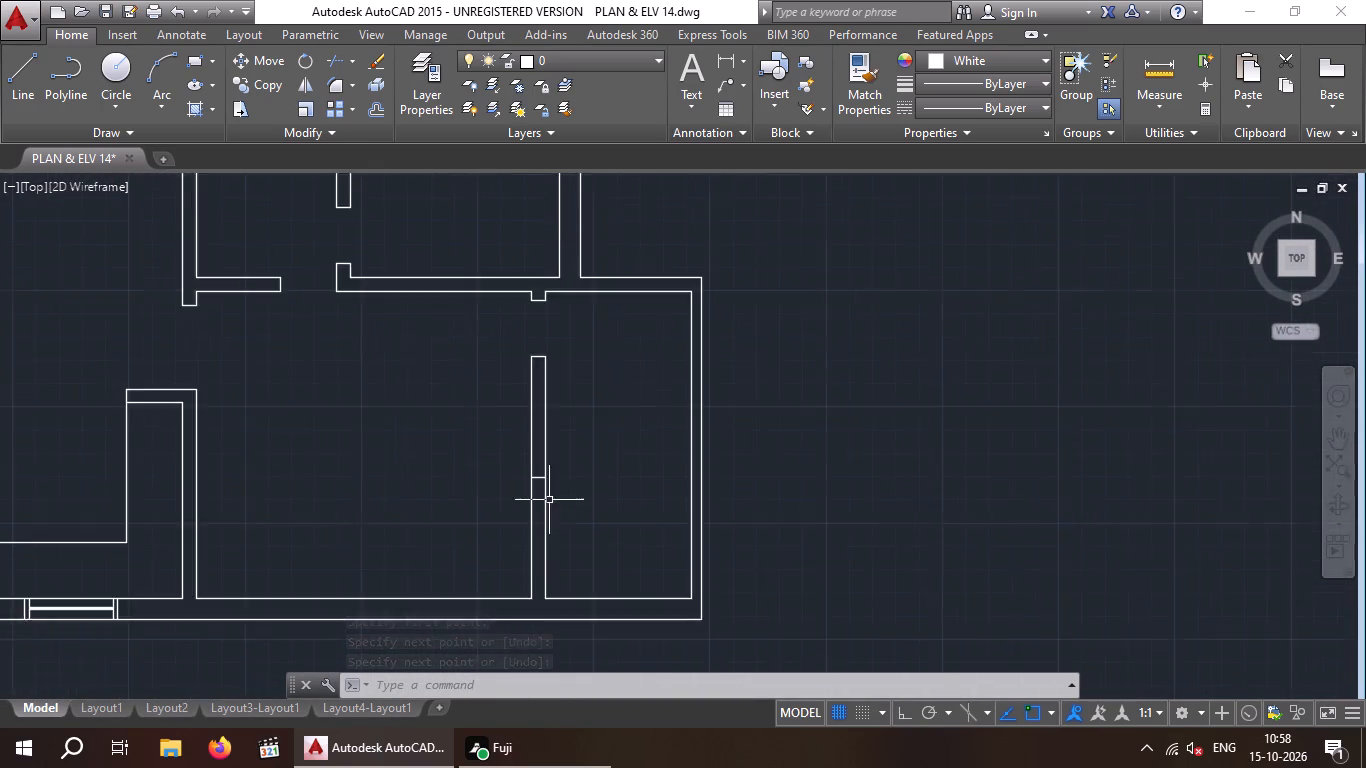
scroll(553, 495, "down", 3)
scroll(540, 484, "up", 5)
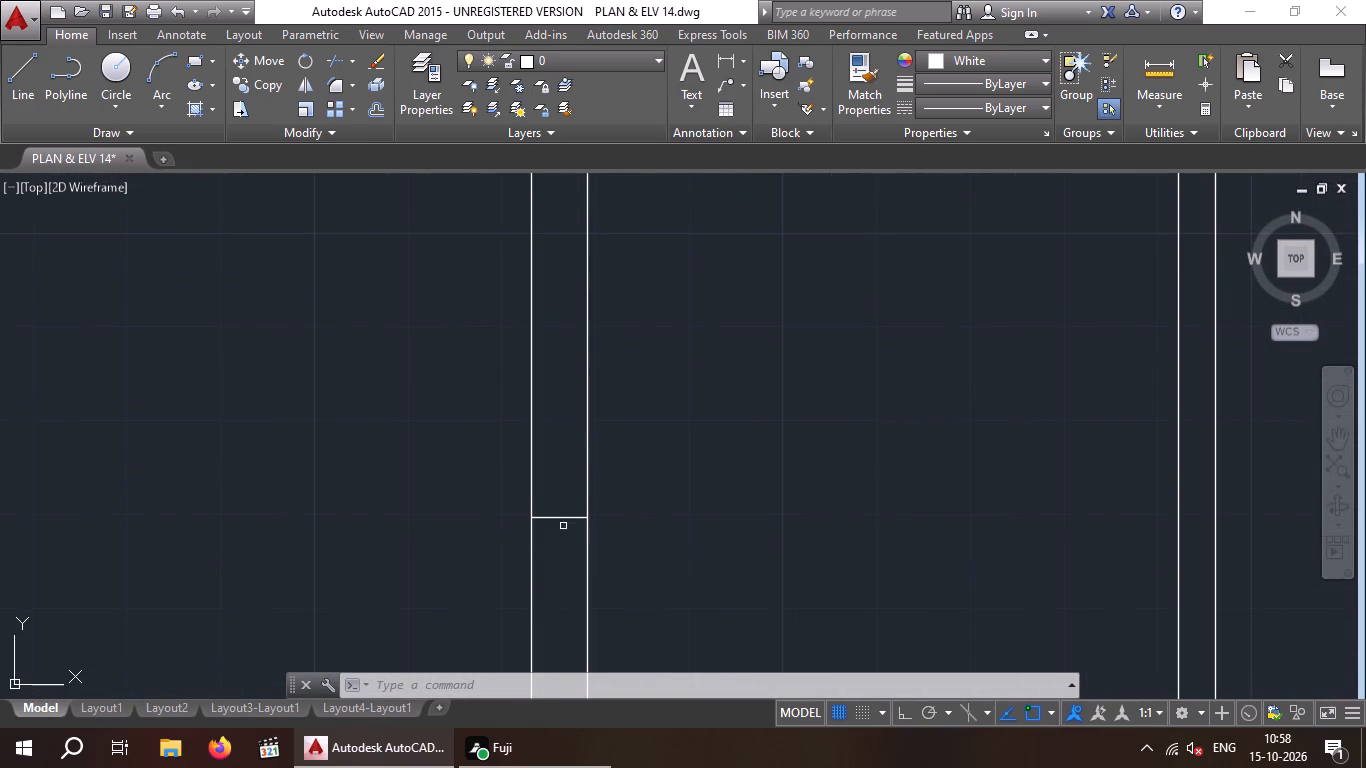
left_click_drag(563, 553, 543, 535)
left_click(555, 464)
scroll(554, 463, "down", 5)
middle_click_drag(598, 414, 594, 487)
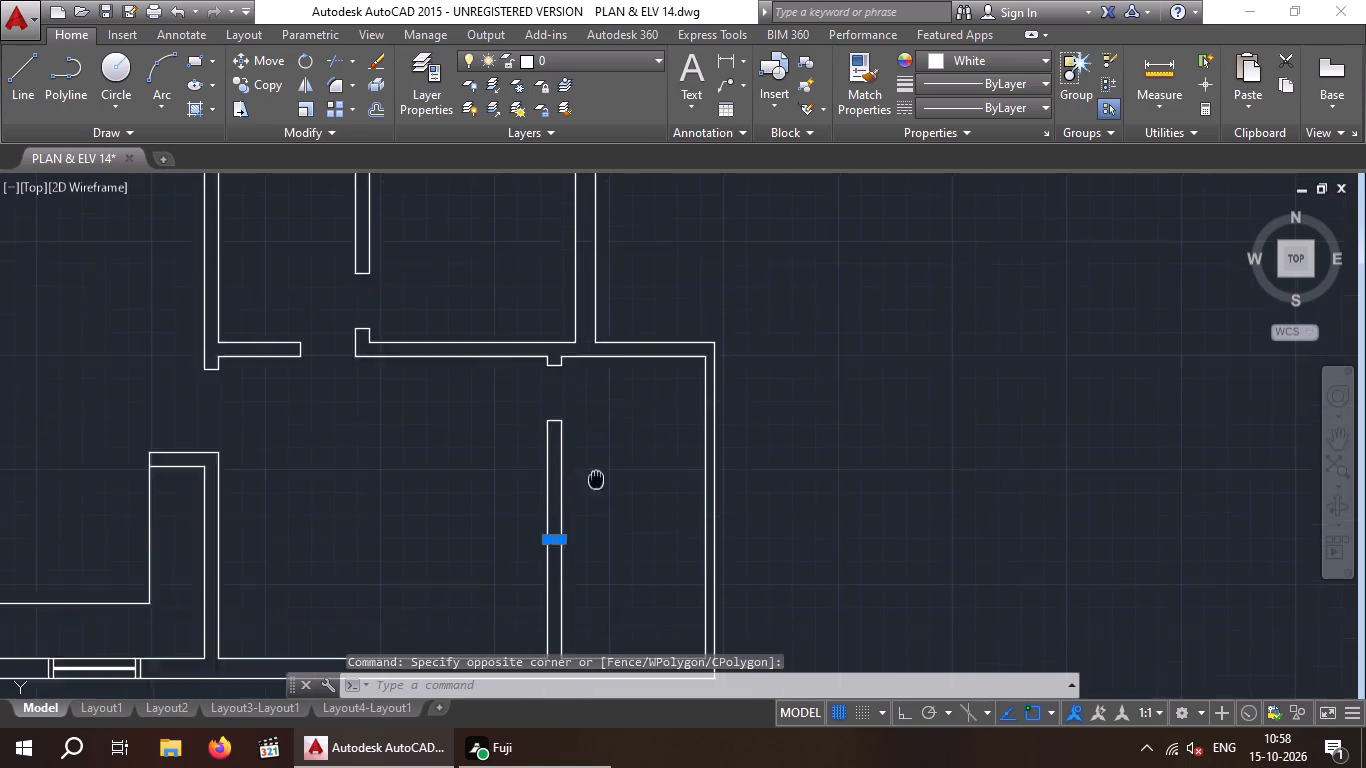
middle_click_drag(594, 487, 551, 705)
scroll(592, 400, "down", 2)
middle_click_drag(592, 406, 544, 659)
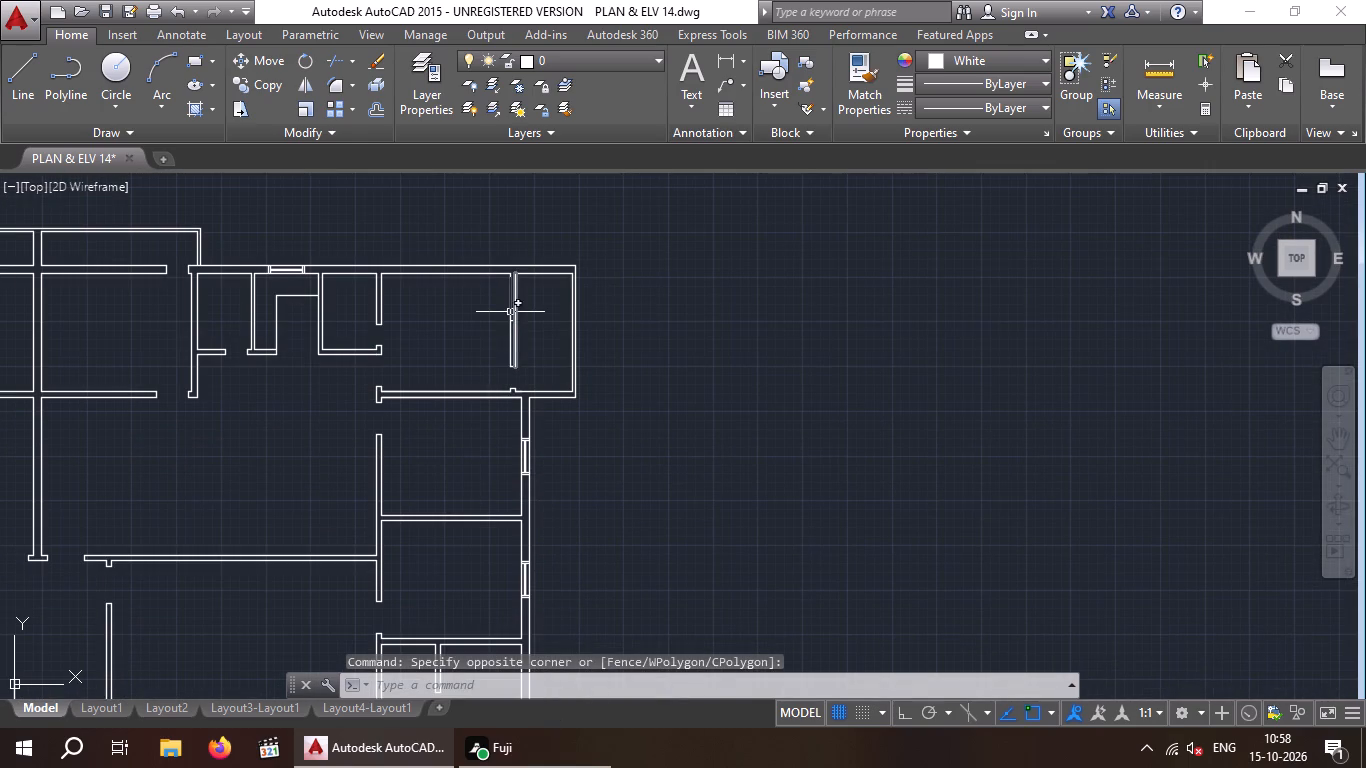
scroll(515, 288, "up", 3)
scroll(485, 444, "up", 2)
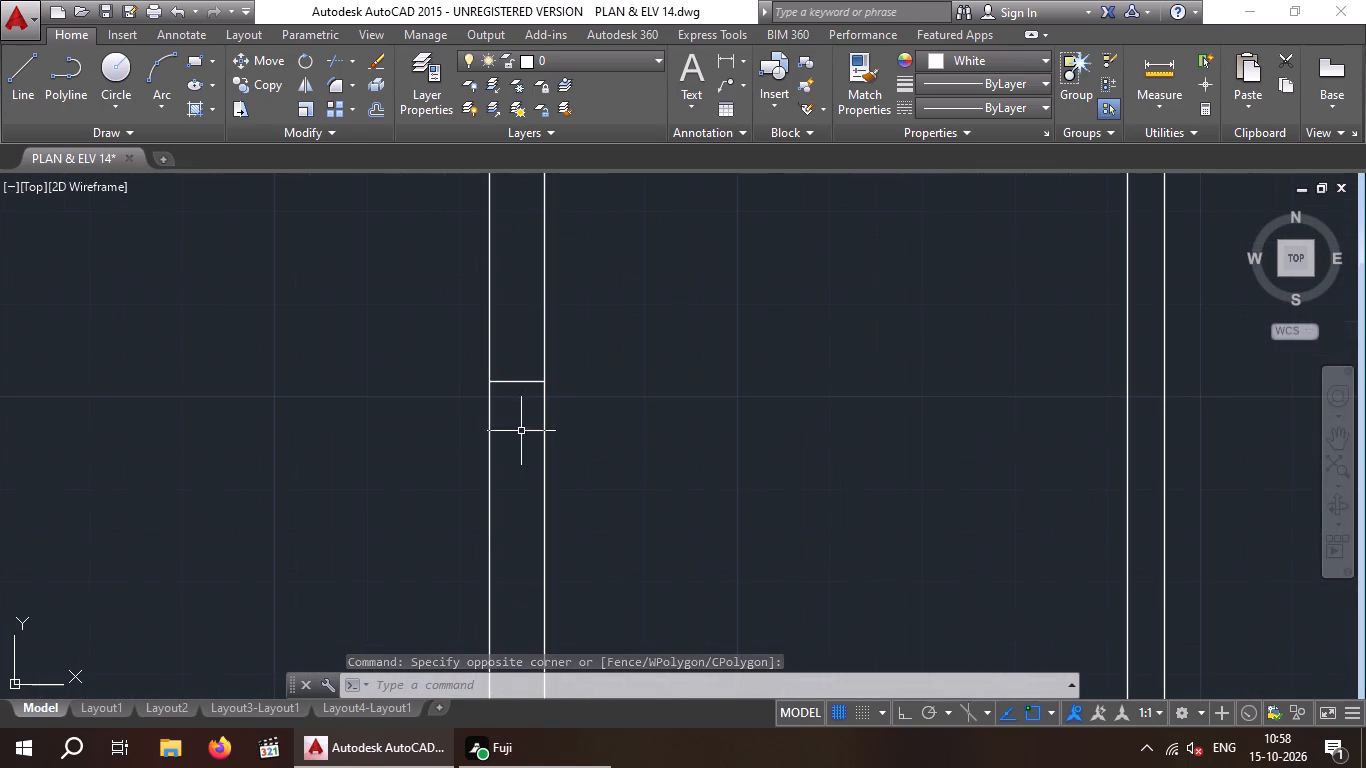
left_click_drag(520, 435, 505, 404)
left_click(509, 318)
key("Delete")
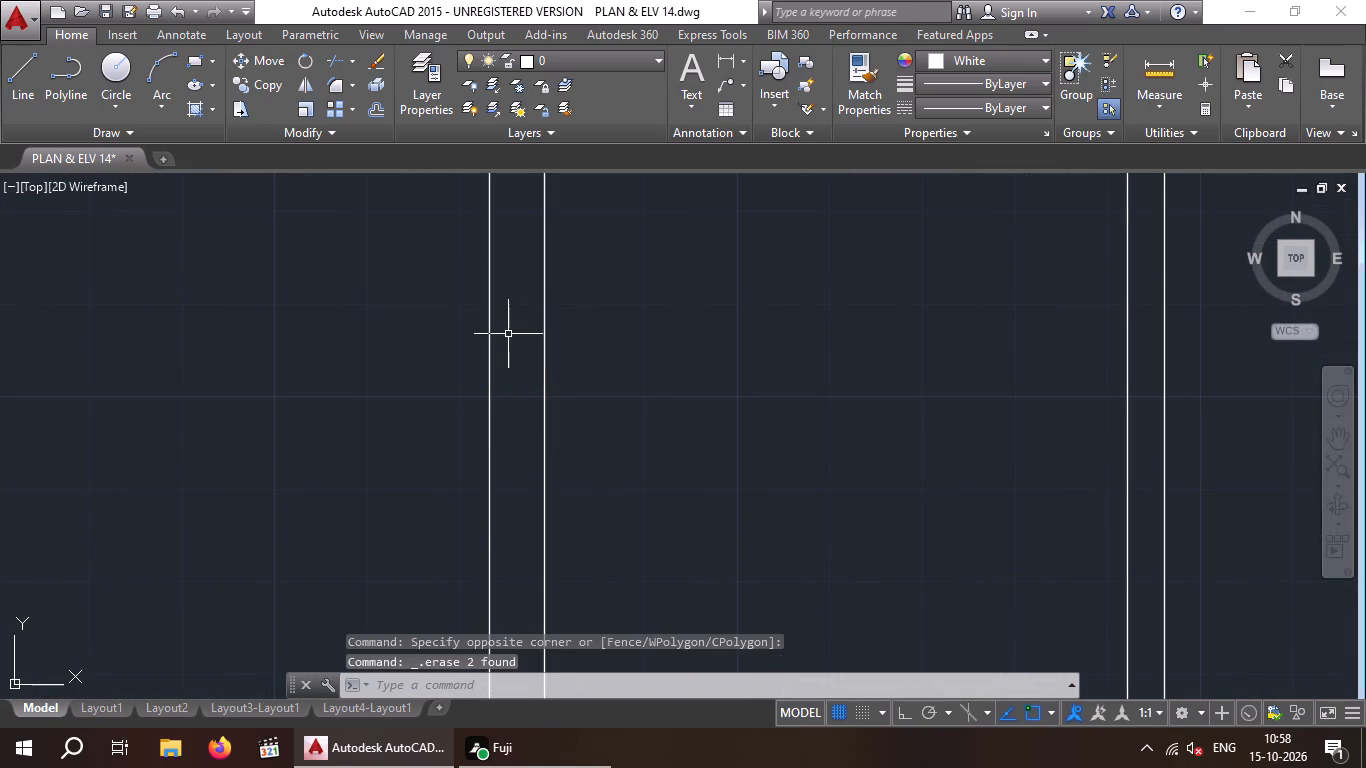
Copy the spare vertical window symbol by its centre-line midpoint onto the guide line's midpoint in the southwest corner partition.
scroll(534, 326, "down", 7)
scroll(602, 420, "down", 3)
middle_click_drag(631, 439, 650, 394)
scroll(657, 428, "up", 1)
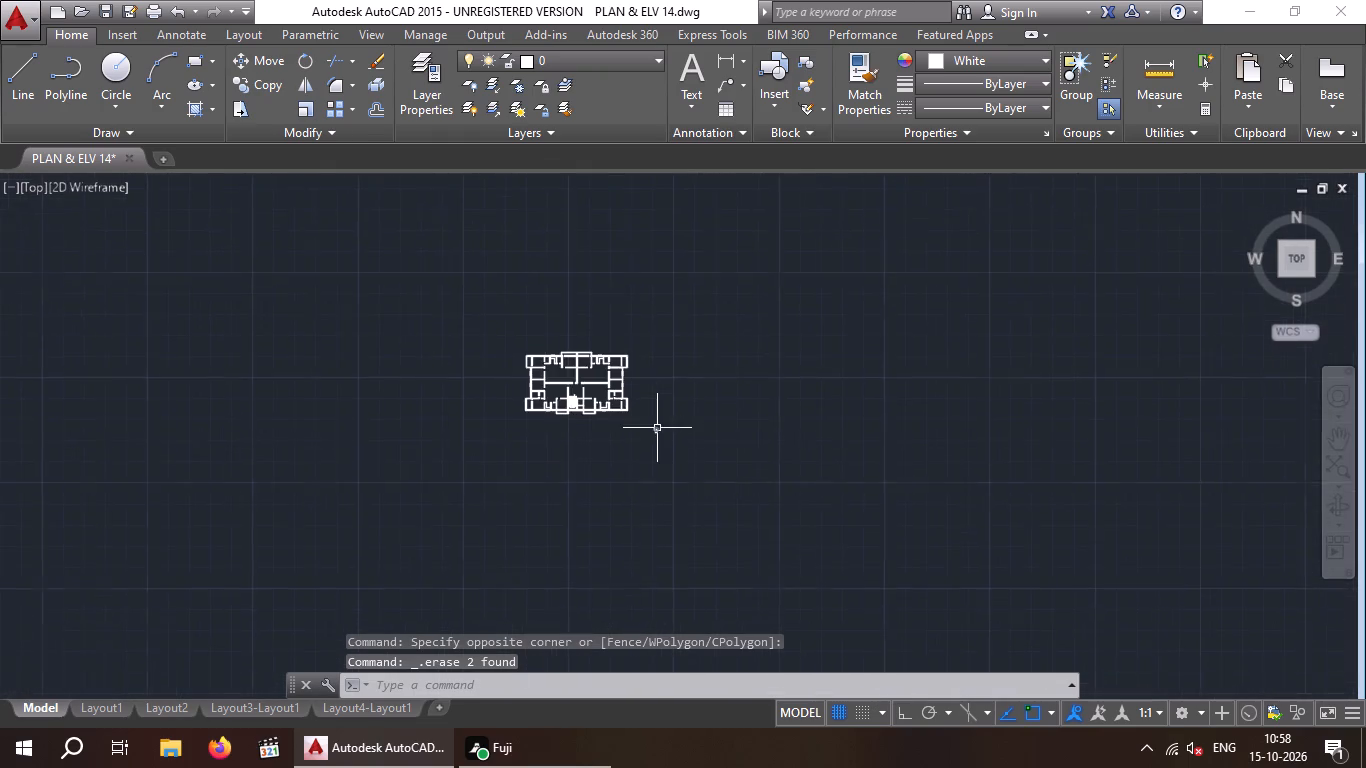
scroll(657, 428, "up", 3)
left_click_drag(609, 414, 644, 427)
left_click_drag(669, 508, 668, 499)
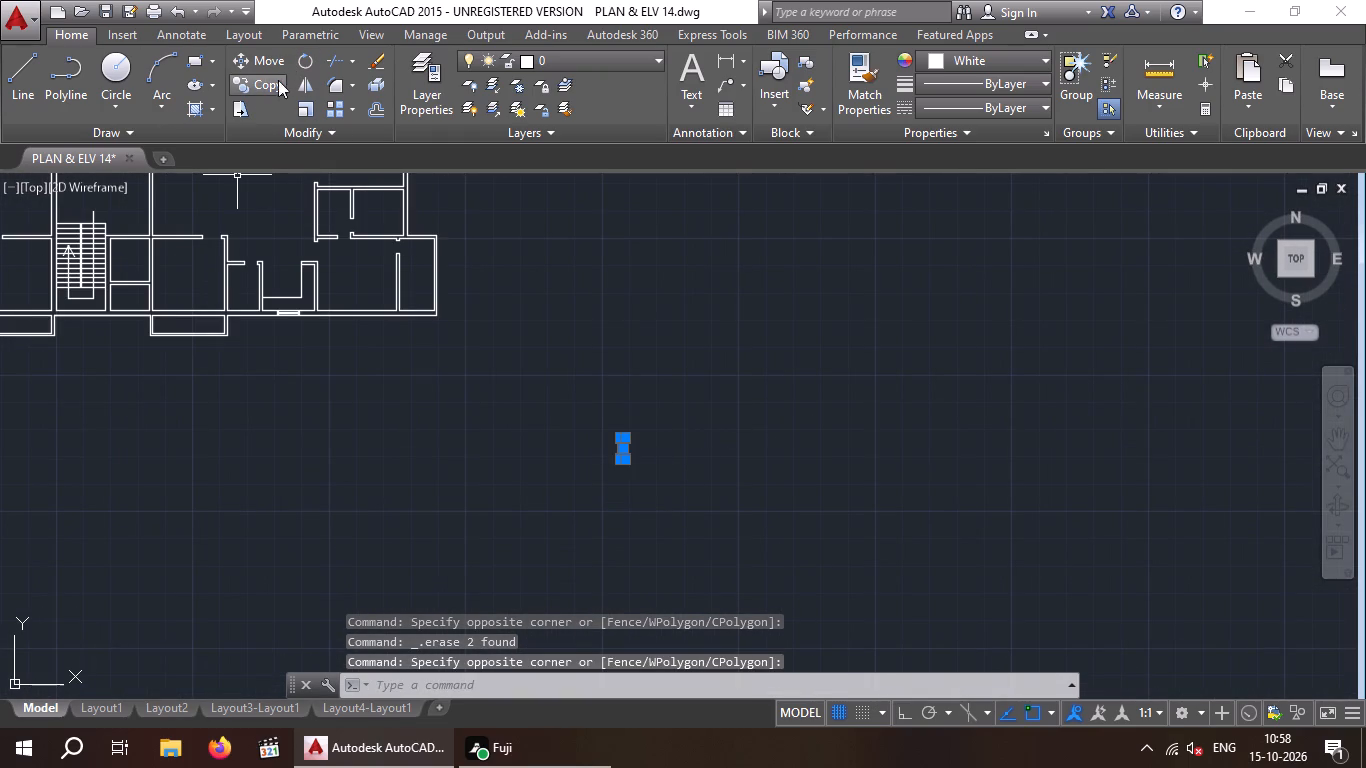
left_click(257, 88)
scroll(626, 462, "up", 5)
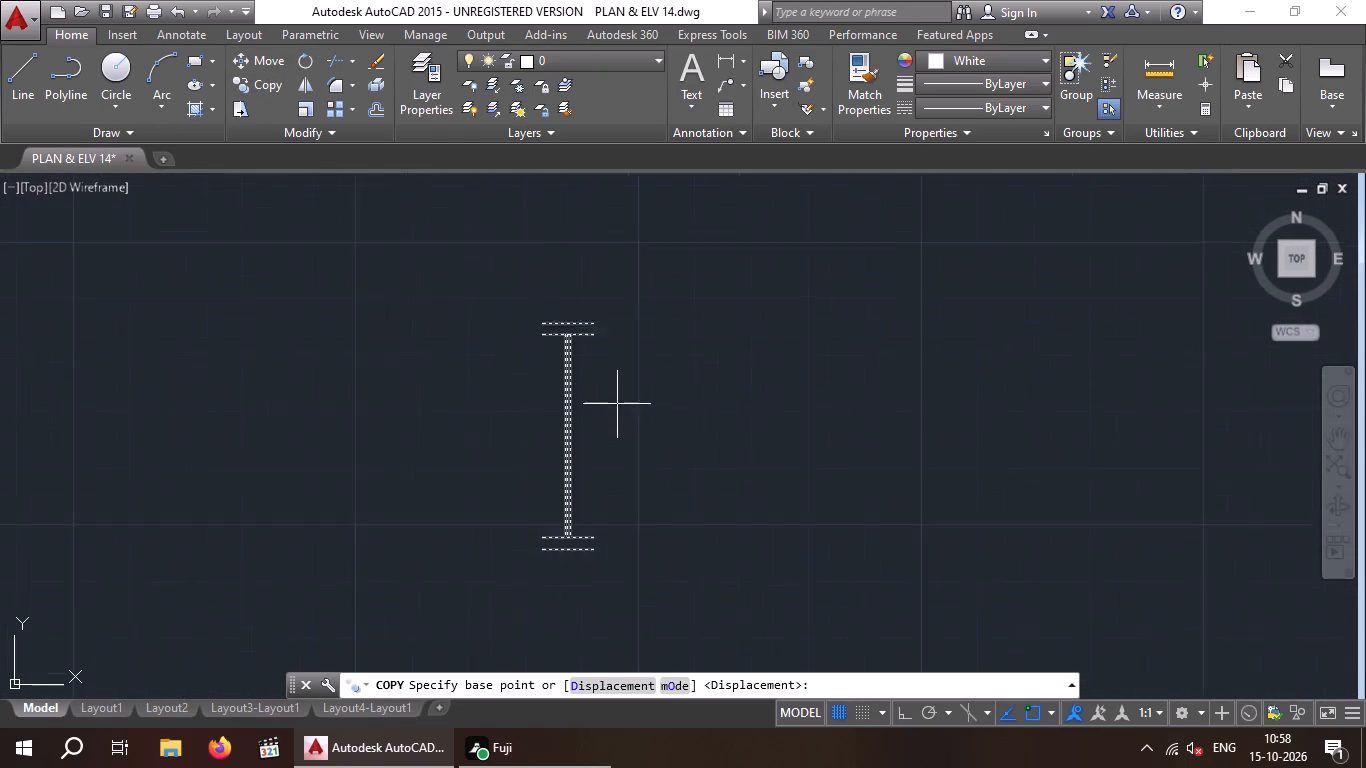
scroll(617, 404, "up", 1)
scroll(535, 456, "up", 3)
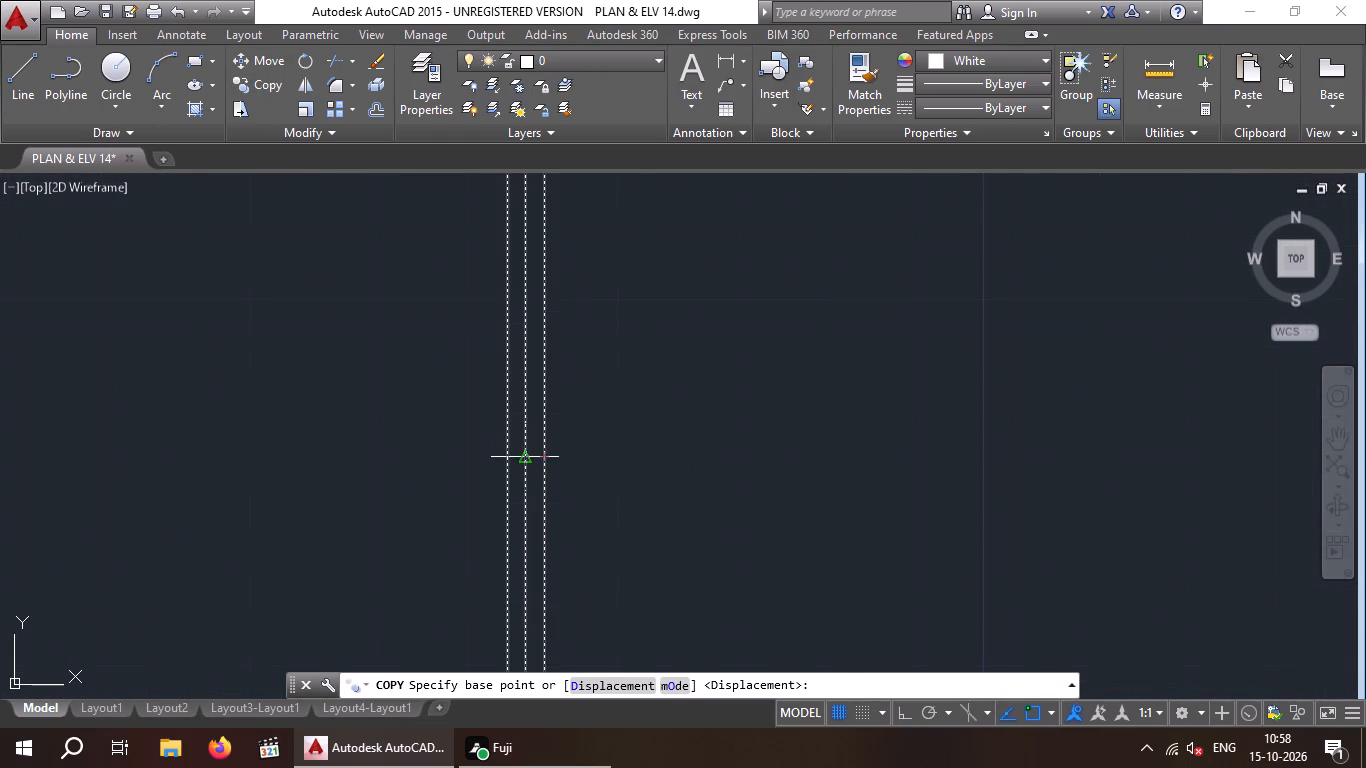
left_click(523, 458)
scroll(462, 482, "down", 6)
scroll(311, 467, "down", 3)
middle_click_drag(304, 466, 329, 473)
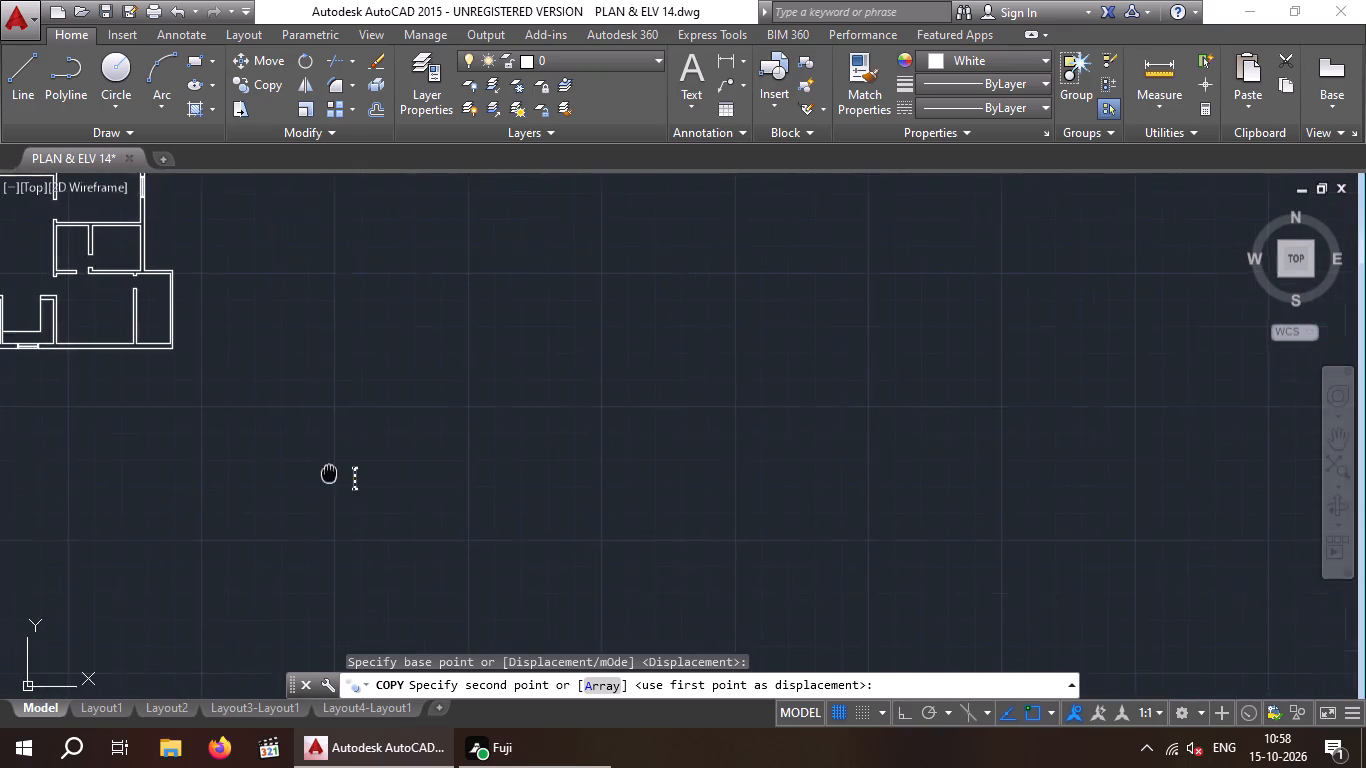
middle_click_drag(329, 473, 820, 669)
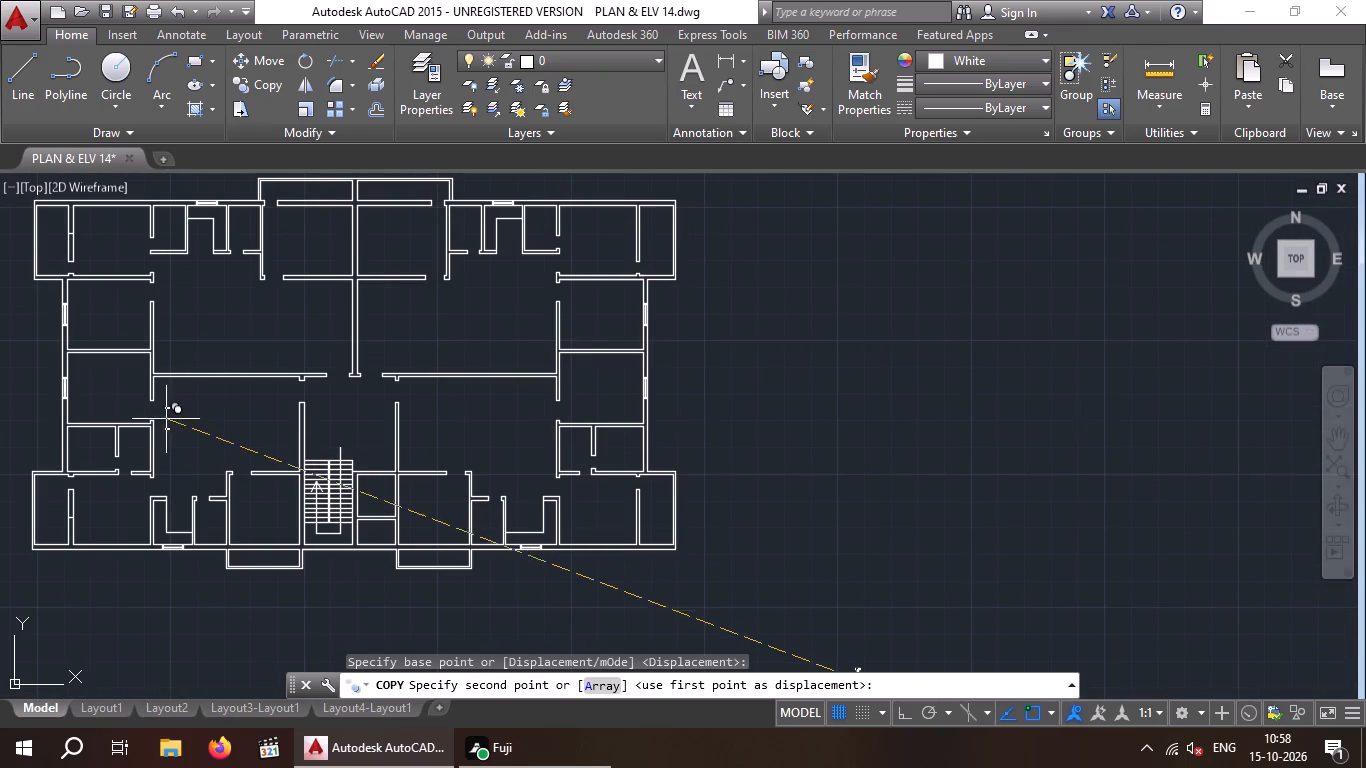
scroll(59, 504, "up", 4)
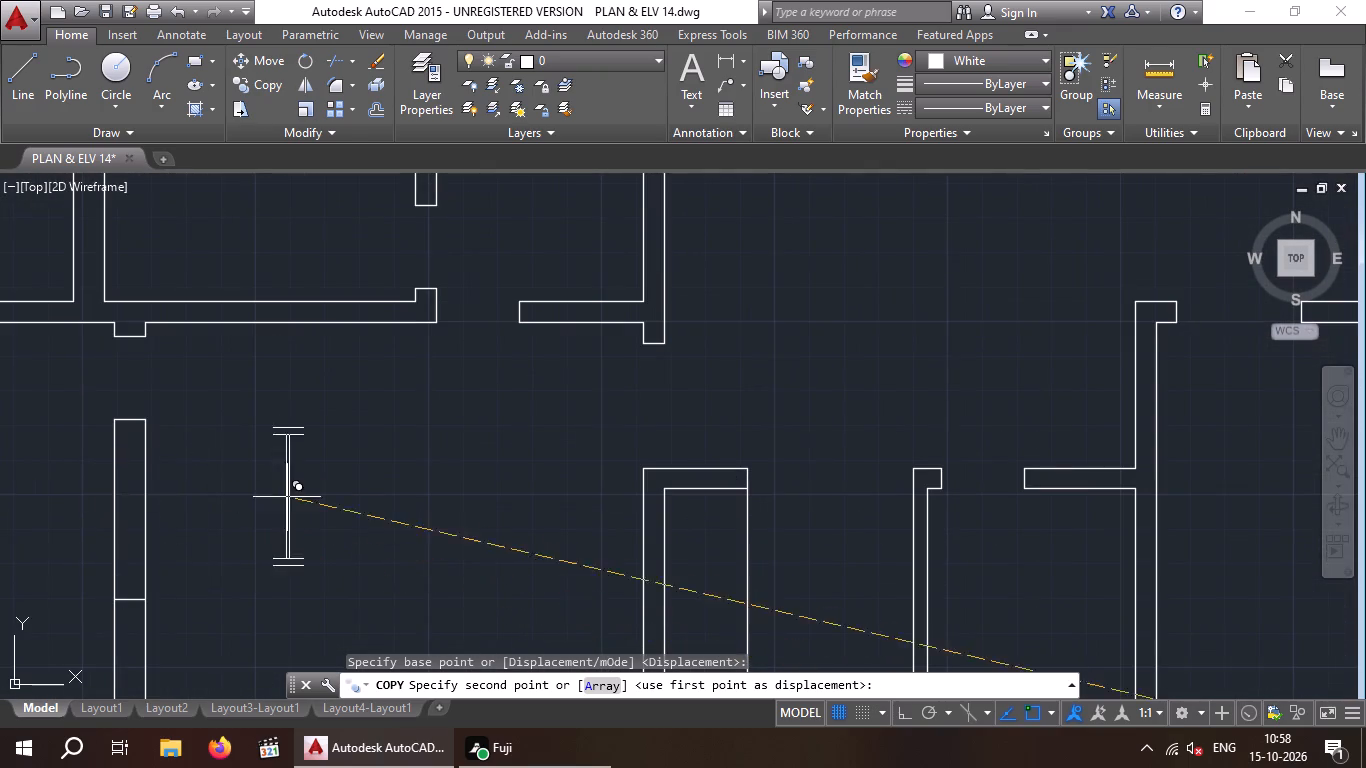
middle_click_drag(295, 486, 453, 310)
scroll(284, 441, "up", 2)
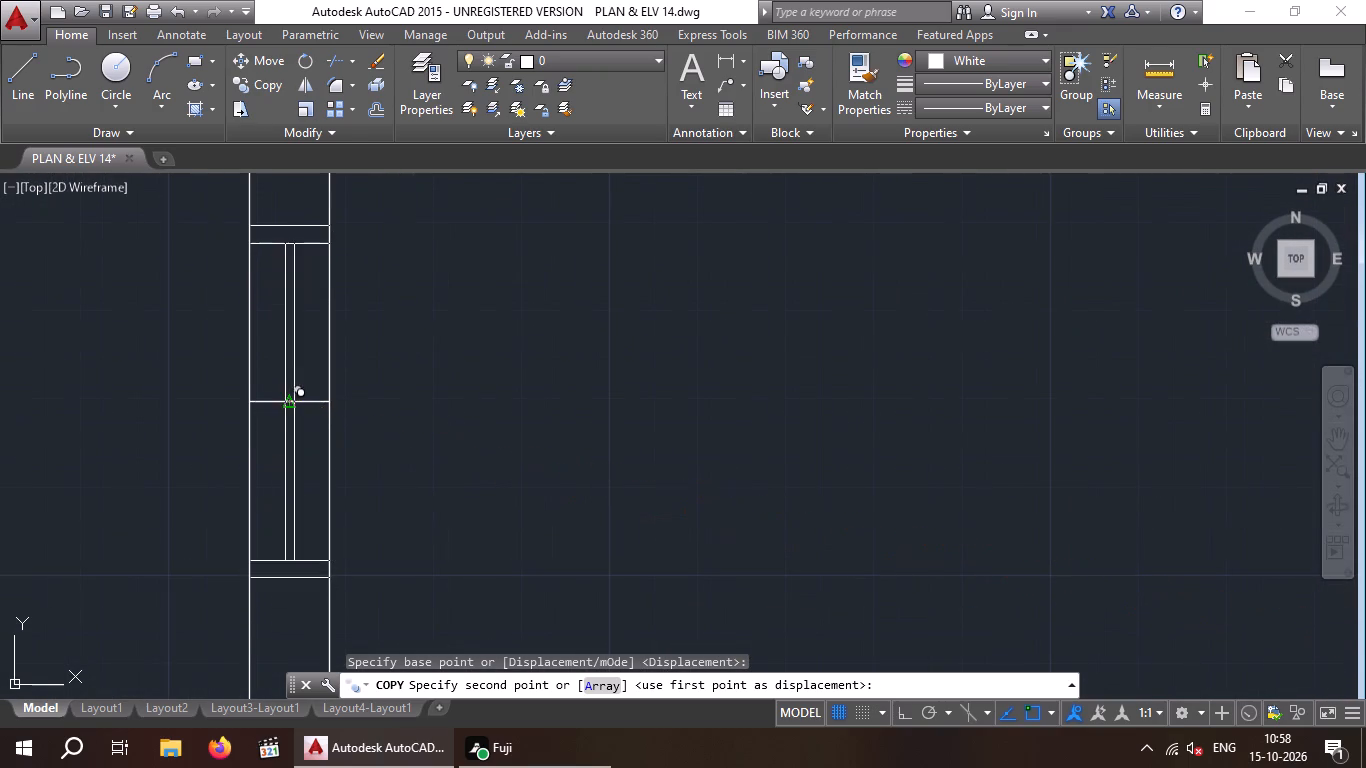
left_click(284, 398)
Place another copy of the window symbol at the guide line's midpoint in the northwest corner partition.
scroll(317, 395, "down", 6)
middle_click_drag(393, 379, 334, 630)
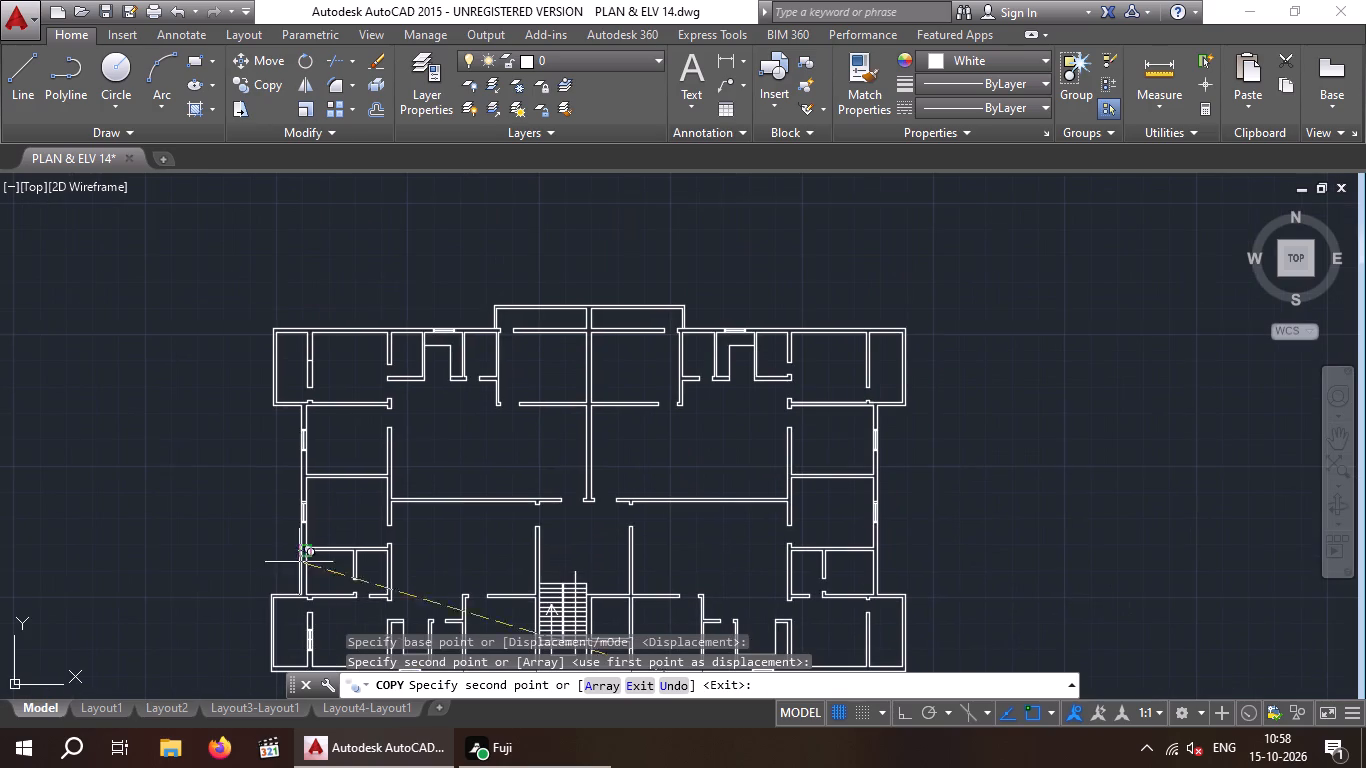
scroll(302, 352, "up", 6)
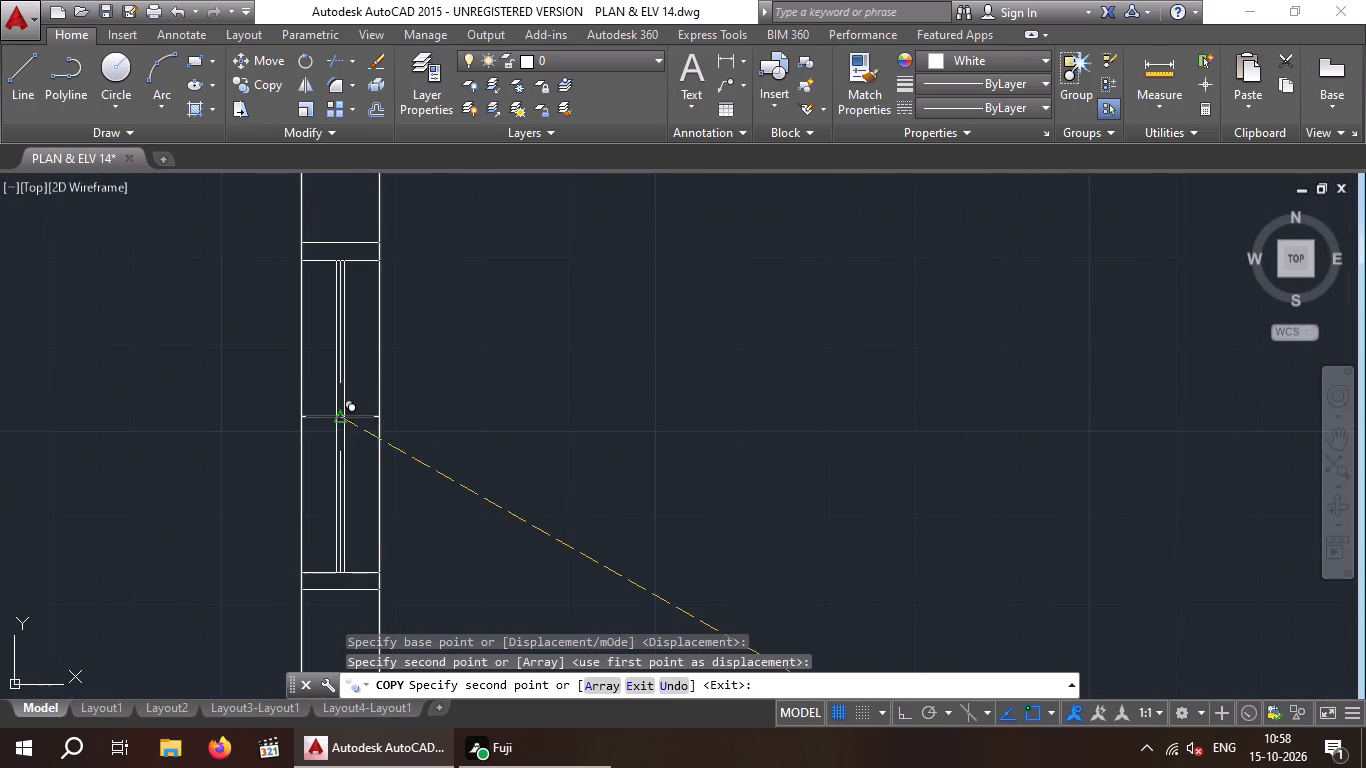
left_click(343, 415)
scroll(346, 411, "down", 3)
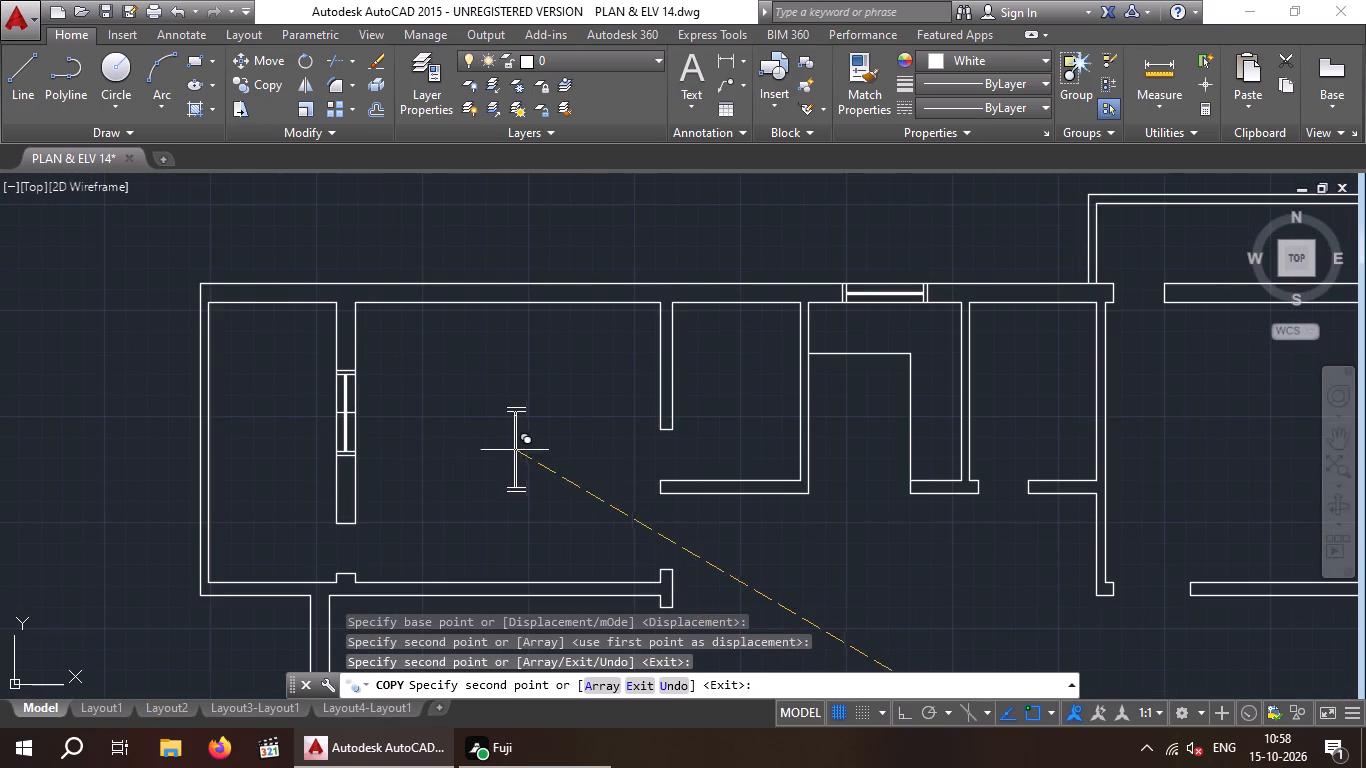
key("Escape")
key("Escape")
Erase the guide lines crossing the new windows in the northwest and southwest corner partitions.
scroll(333, 418, "up", 5)
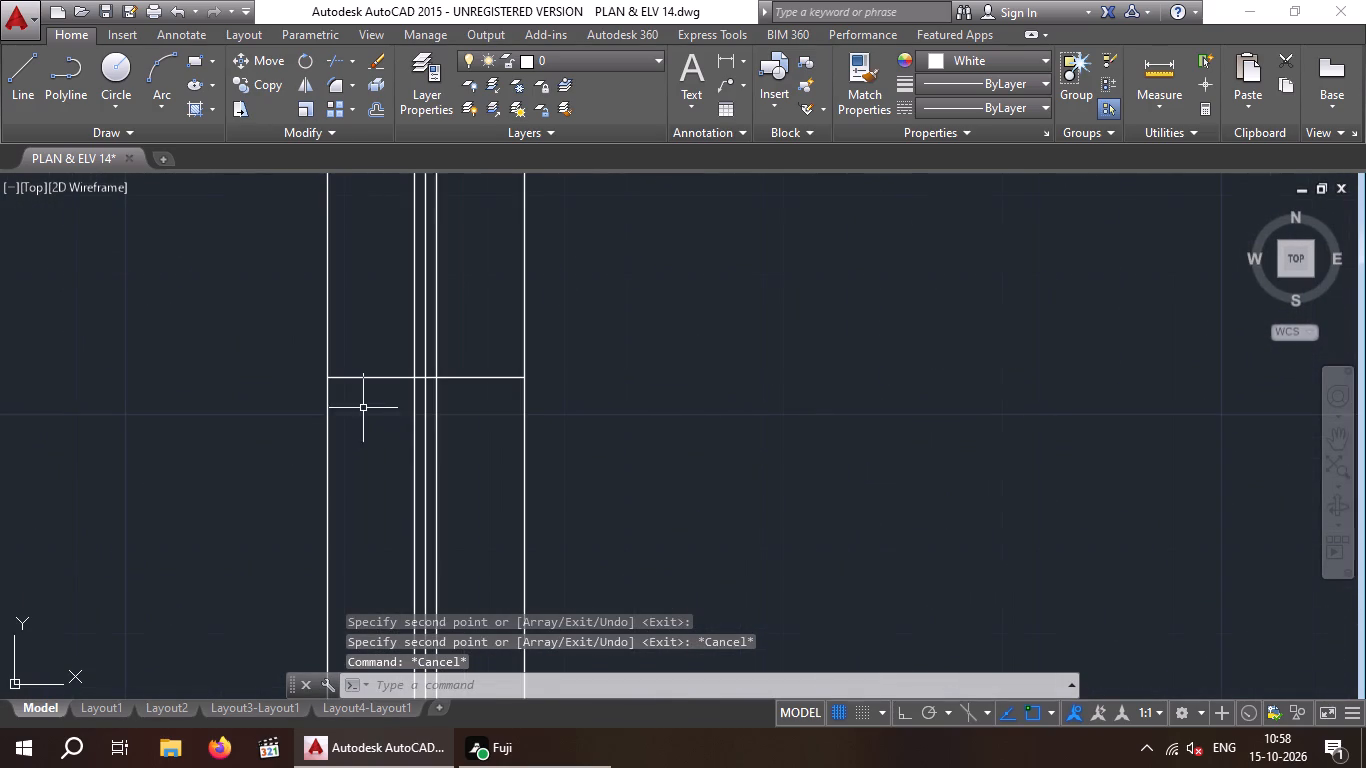
left_click_drag(403, 427, 385, 425)
left_click(363, 358)
scroll(363, 358, "down", 5)
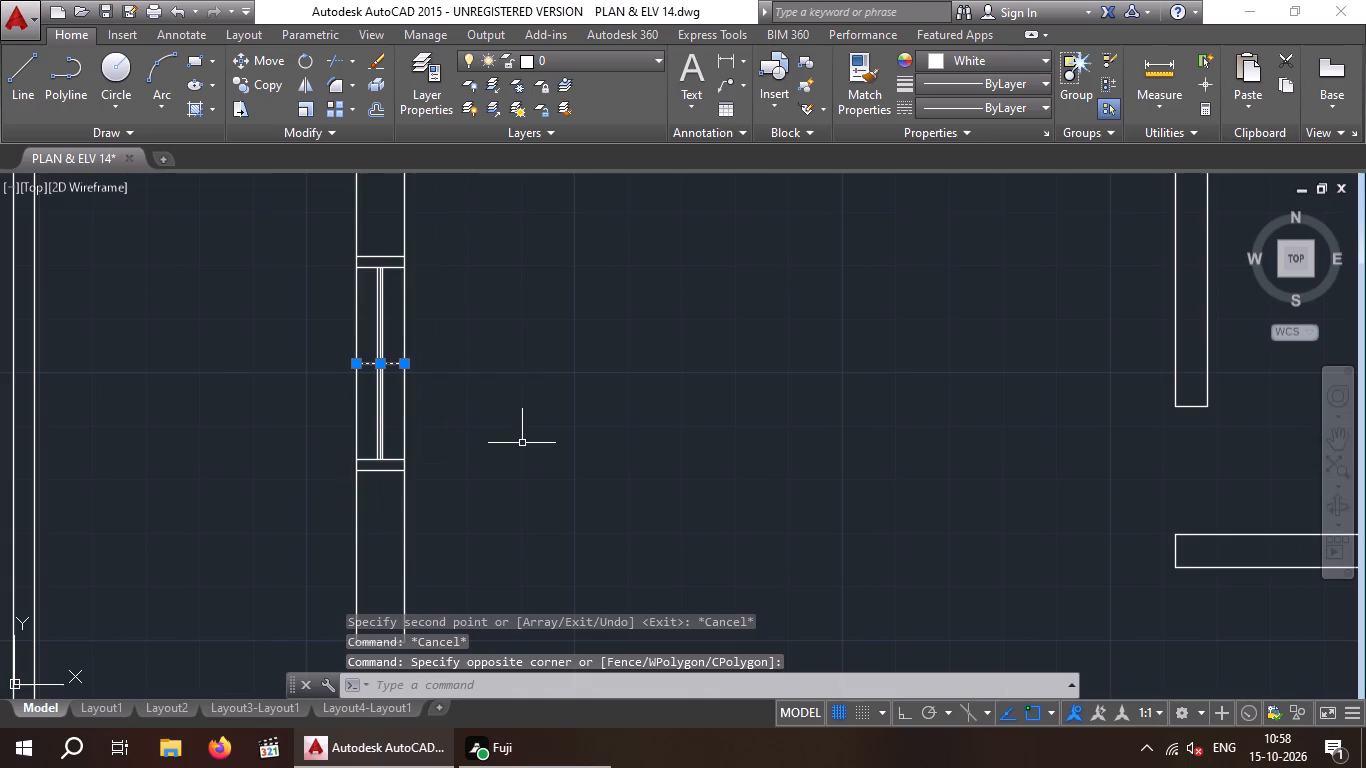
scroll(529, 365, "down", 5)
middle_click_drag(548, 415, 537, 299)
scroll(505, 521, "up", 9)
left_click_drag(517, 476, 499, 462)
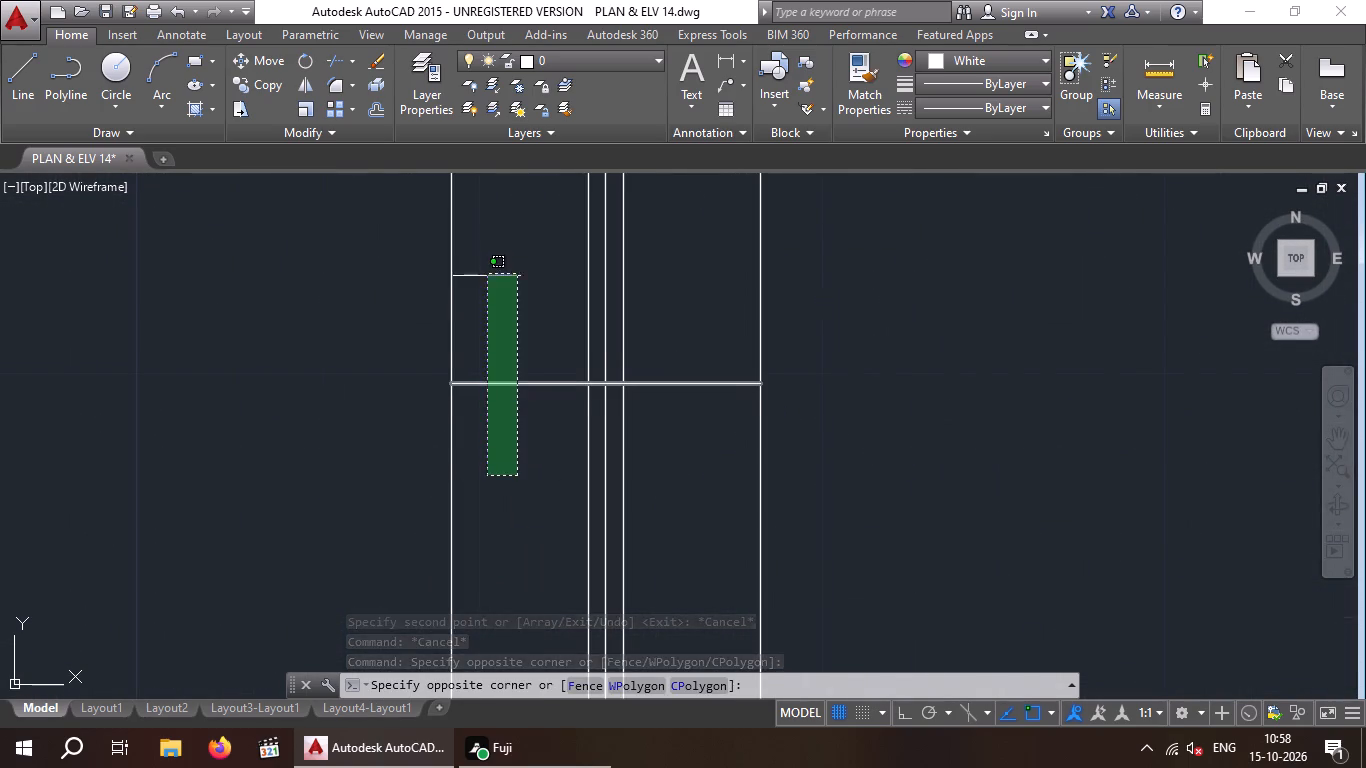
left_click(487, 287)
key("Delete")
Examine the eastern side of the floor plan, including its corner rooms and partitions, for walls that still need symbols.
scroll(487, 287, "down", 10)
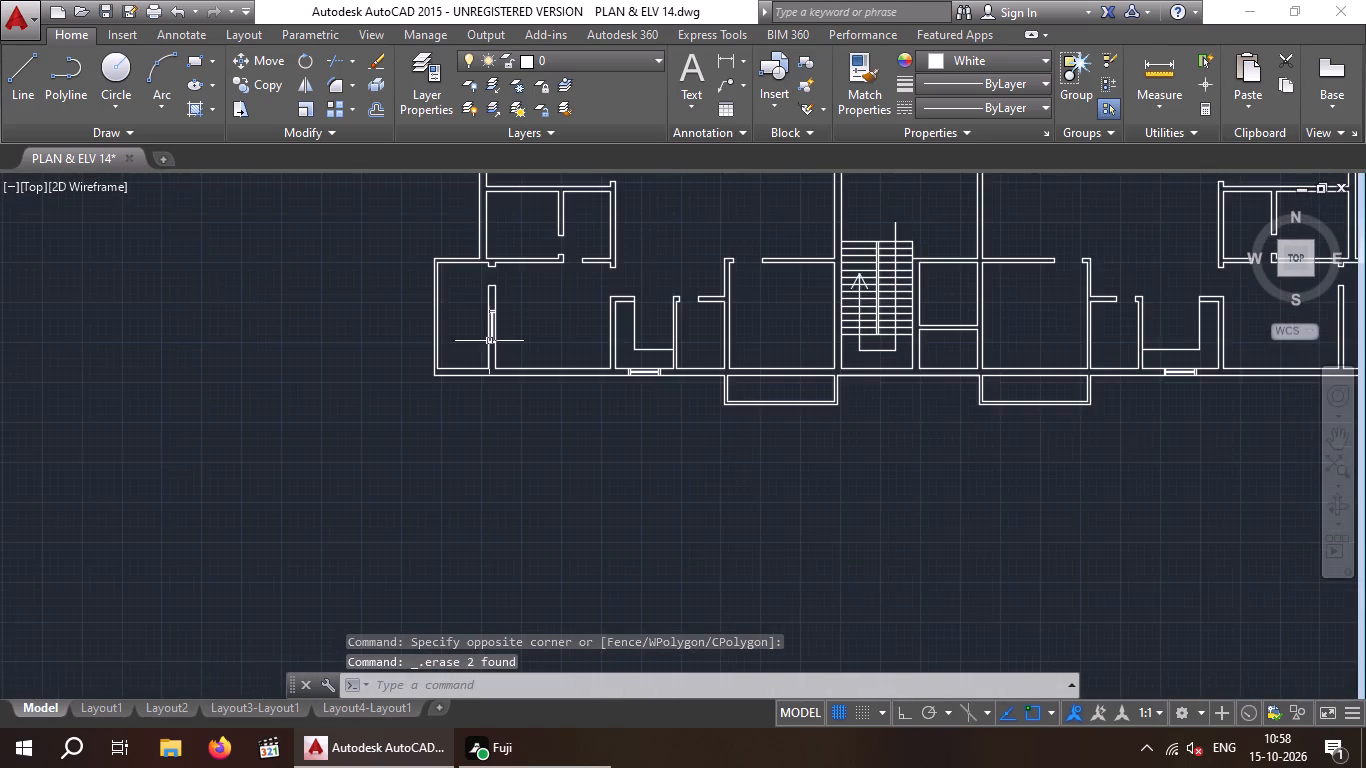
middle_click_drag(489, 341, 326, 444)
middle_click_drag(616, 351, 480, 405)
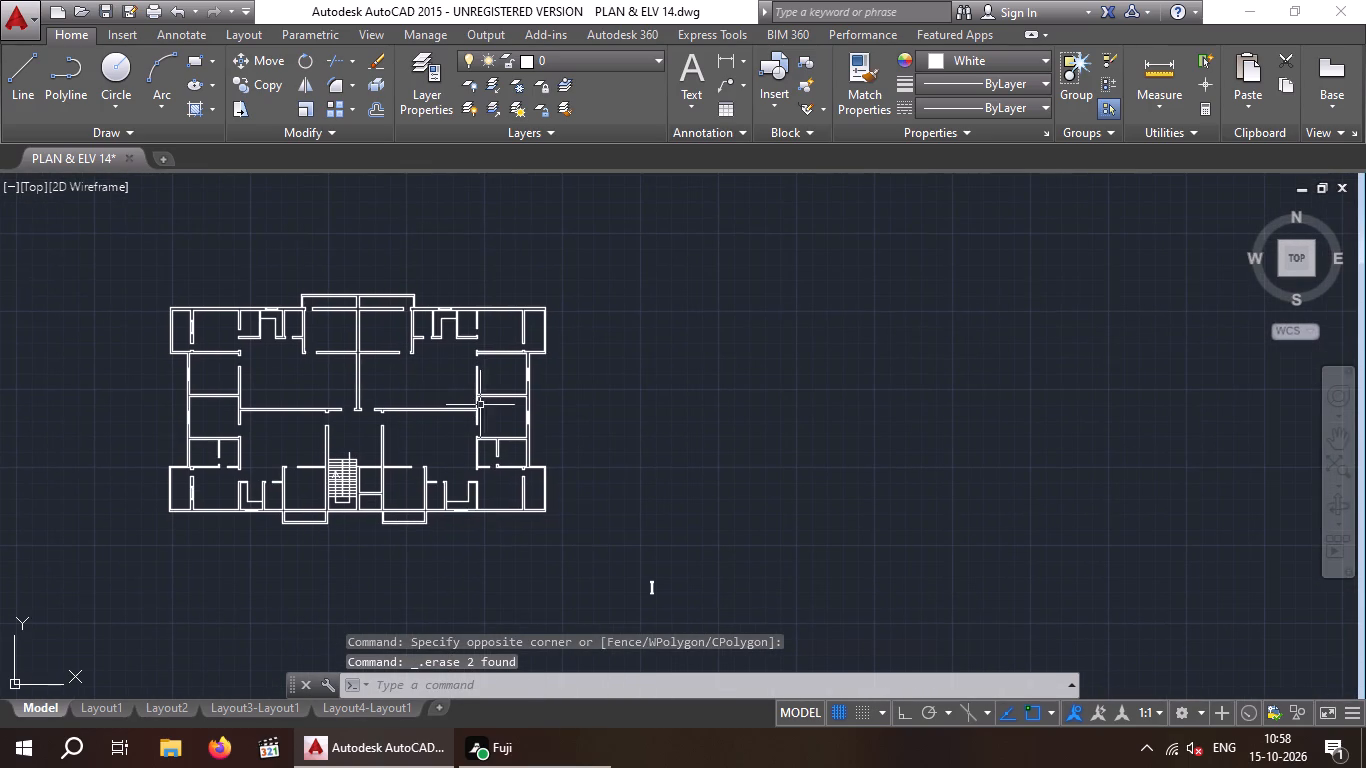
scroll(525, 334, "up", 3)
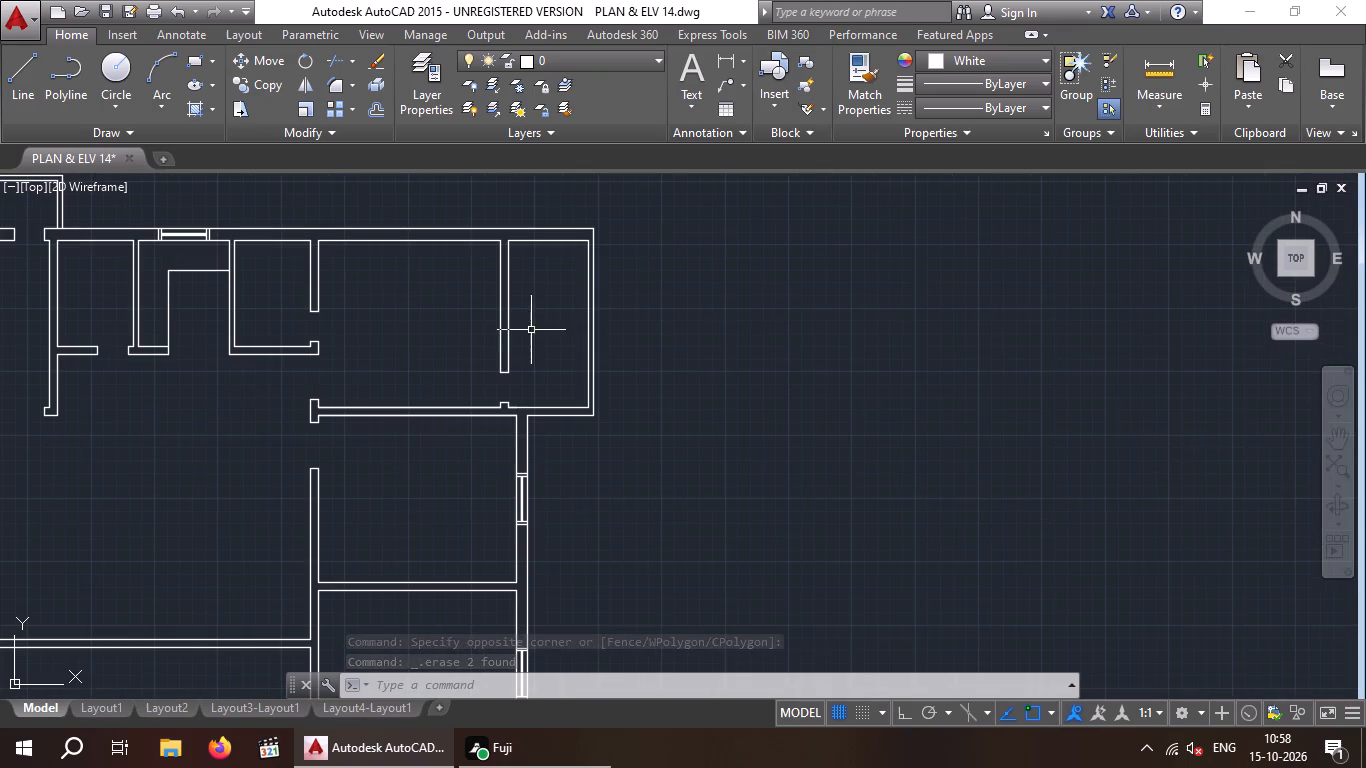
scroll(513, 318, "up", 1)
scroll(513, 318, "down", 3)
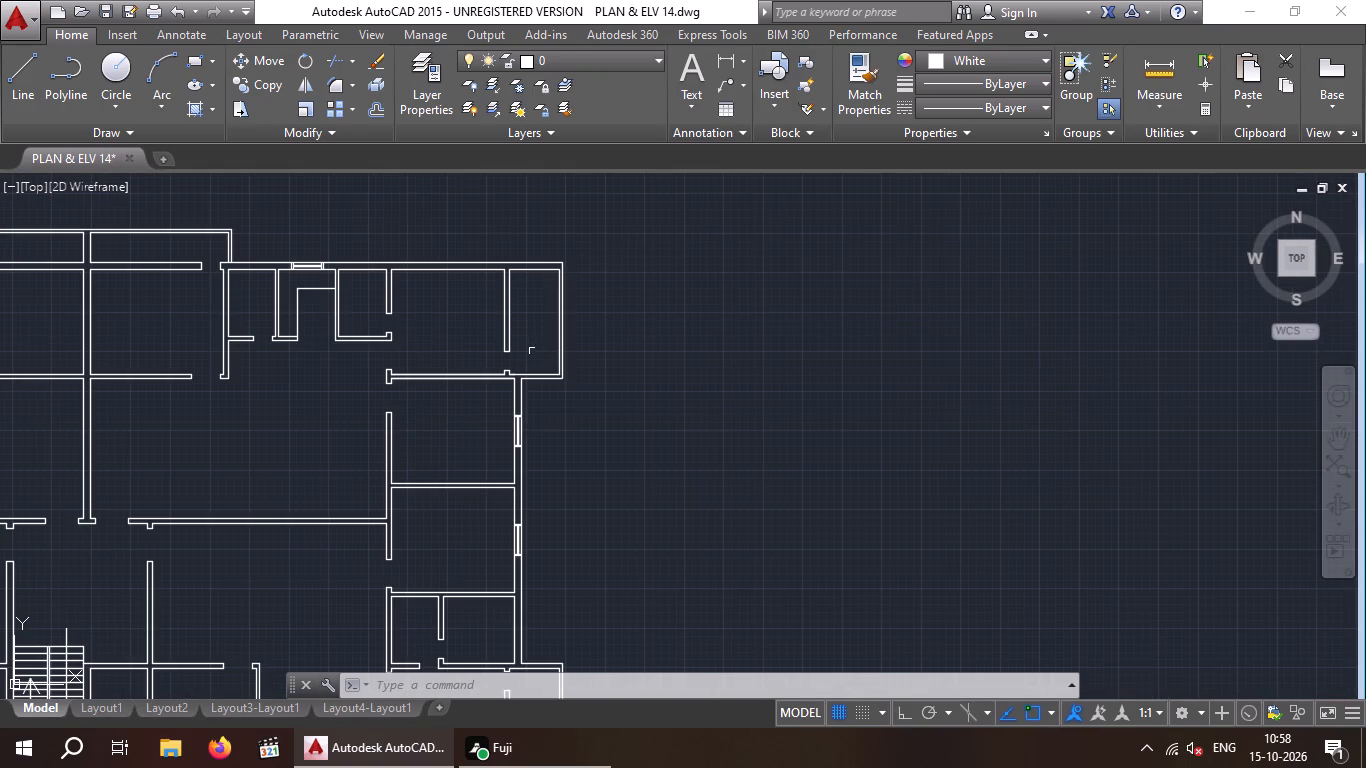
middle_click_drag(513, 423, 503, 339)
middle_click_drag(500, 447, 496, 400)
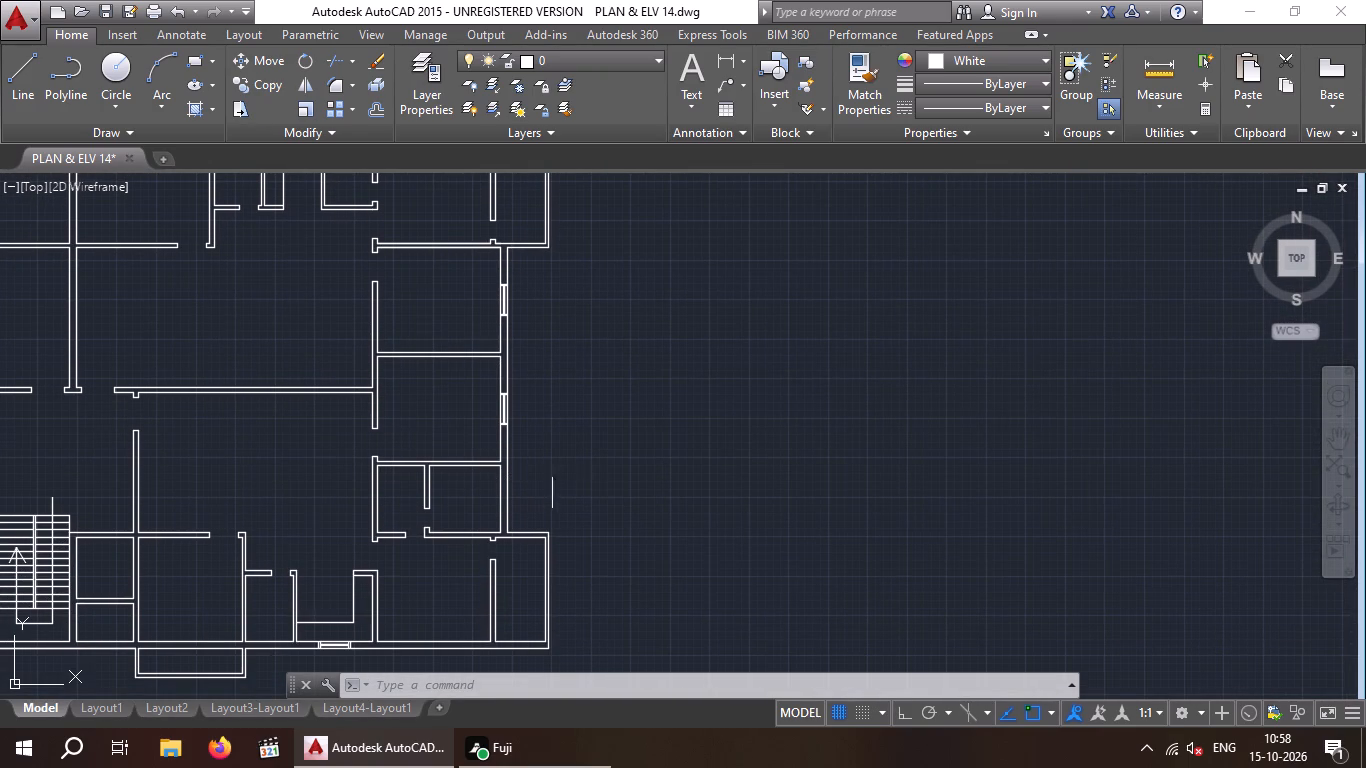
middle_click_drag(645, 515, 646, 468)
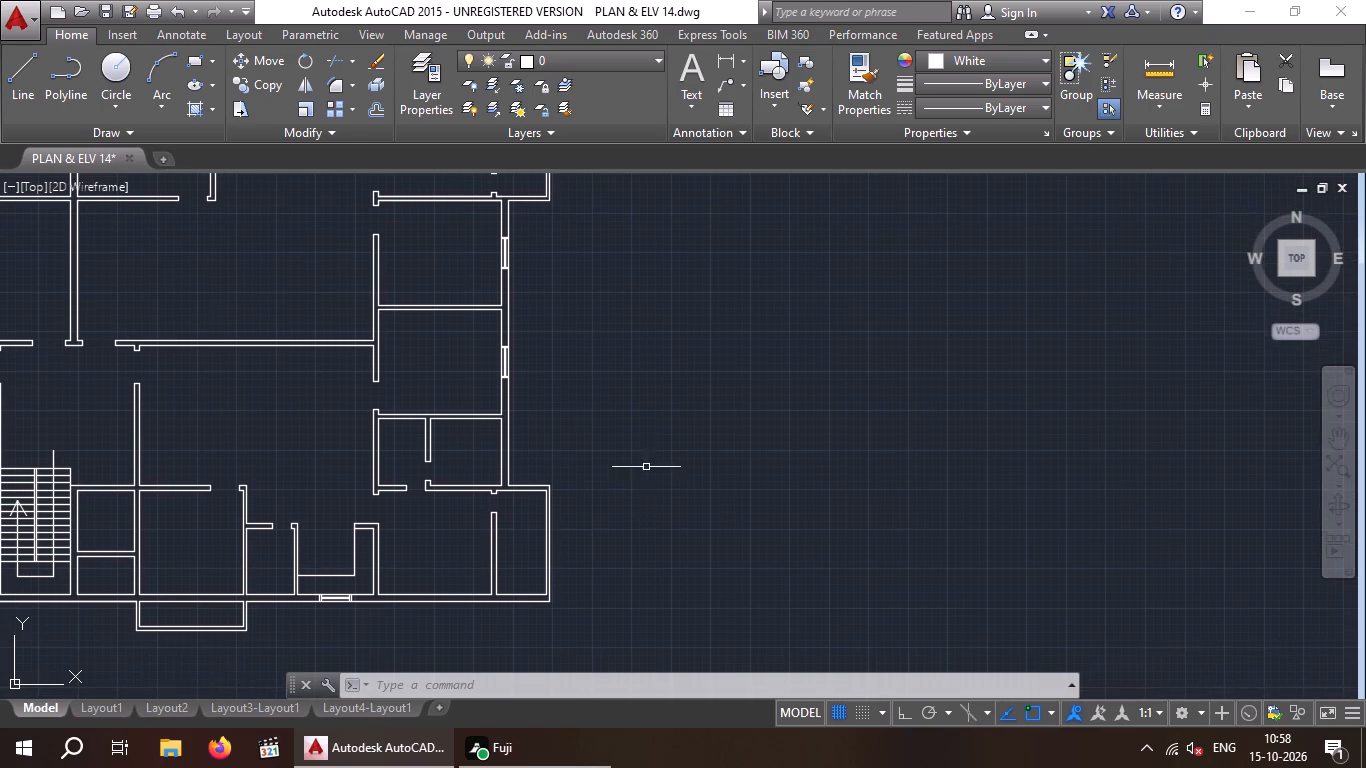
Draw a short guide line across the southeast corner room's partition, from the midpoint of one face to the other.
middle_click_drag(664, 502, 661, 436)
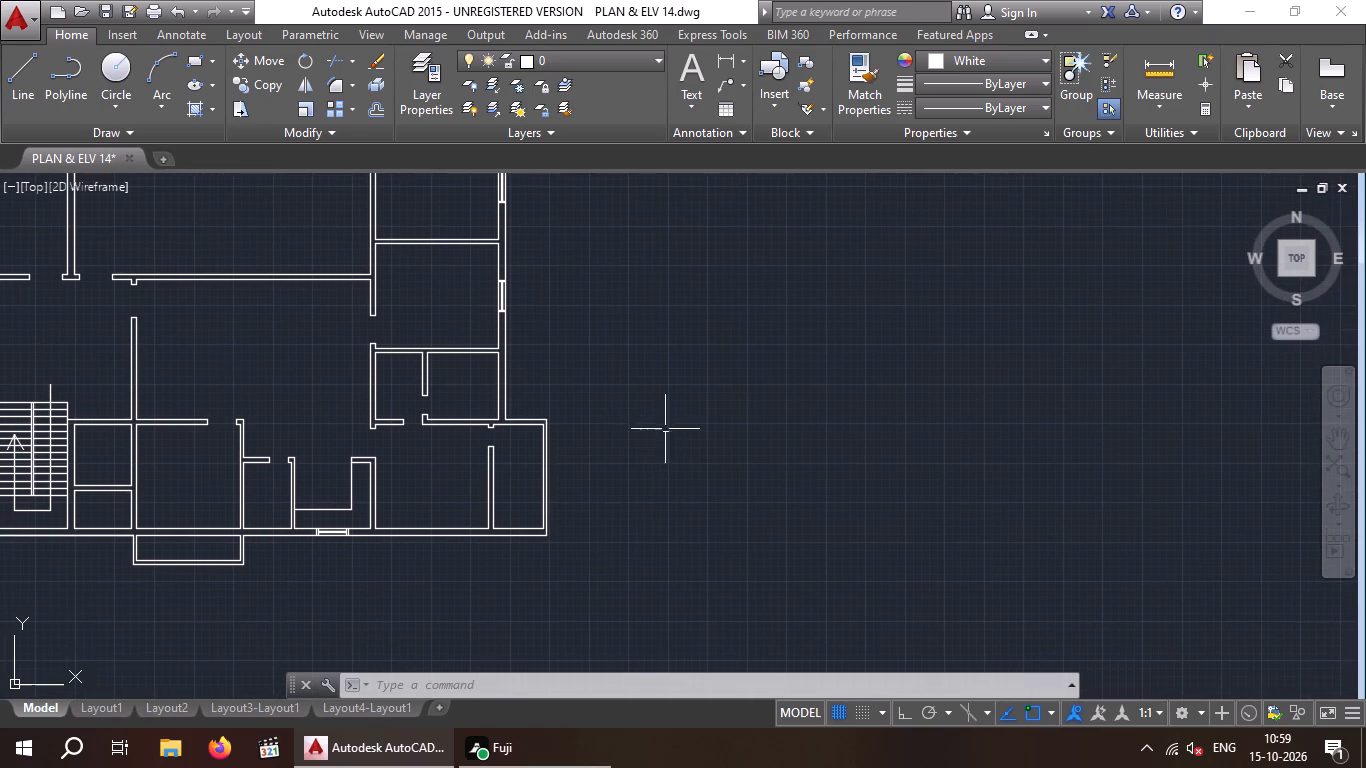
key("l")
key("Return")
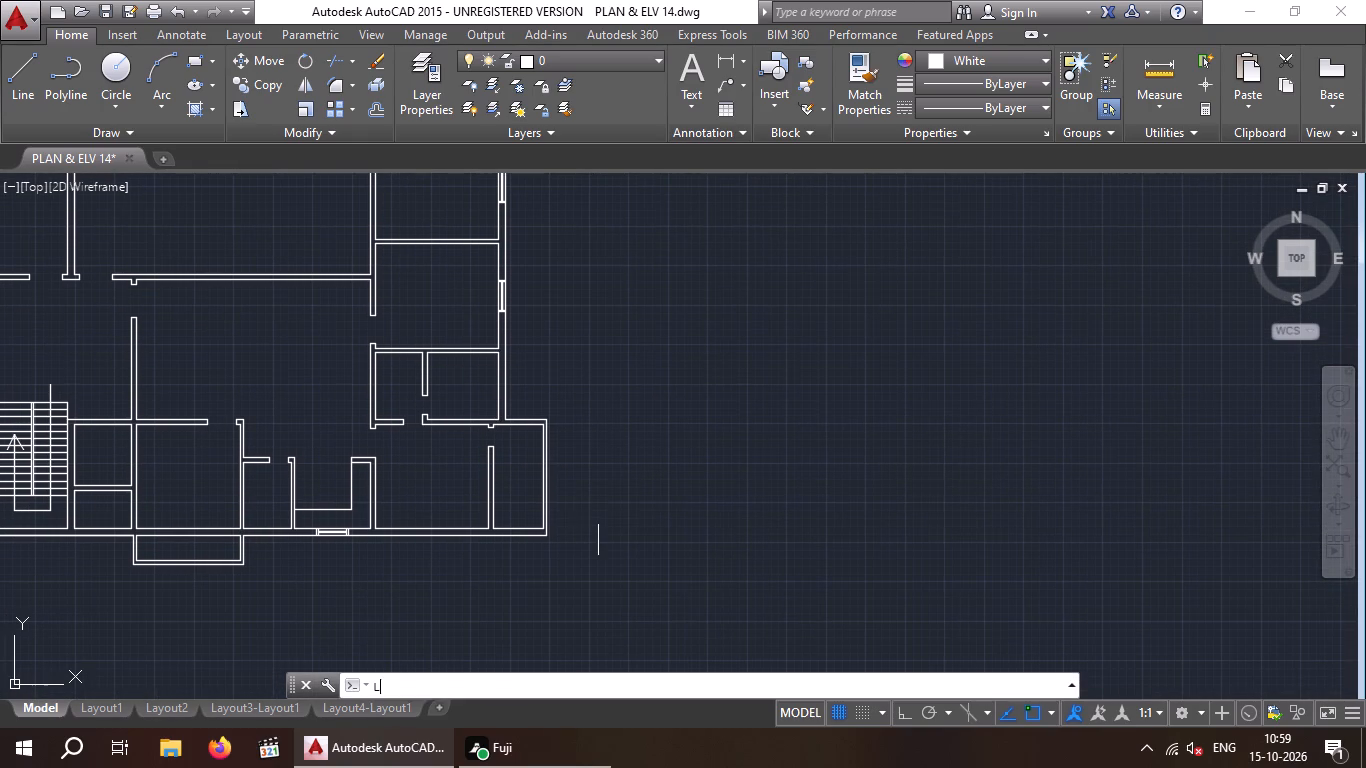
scroll(489, 493, "up", 3)
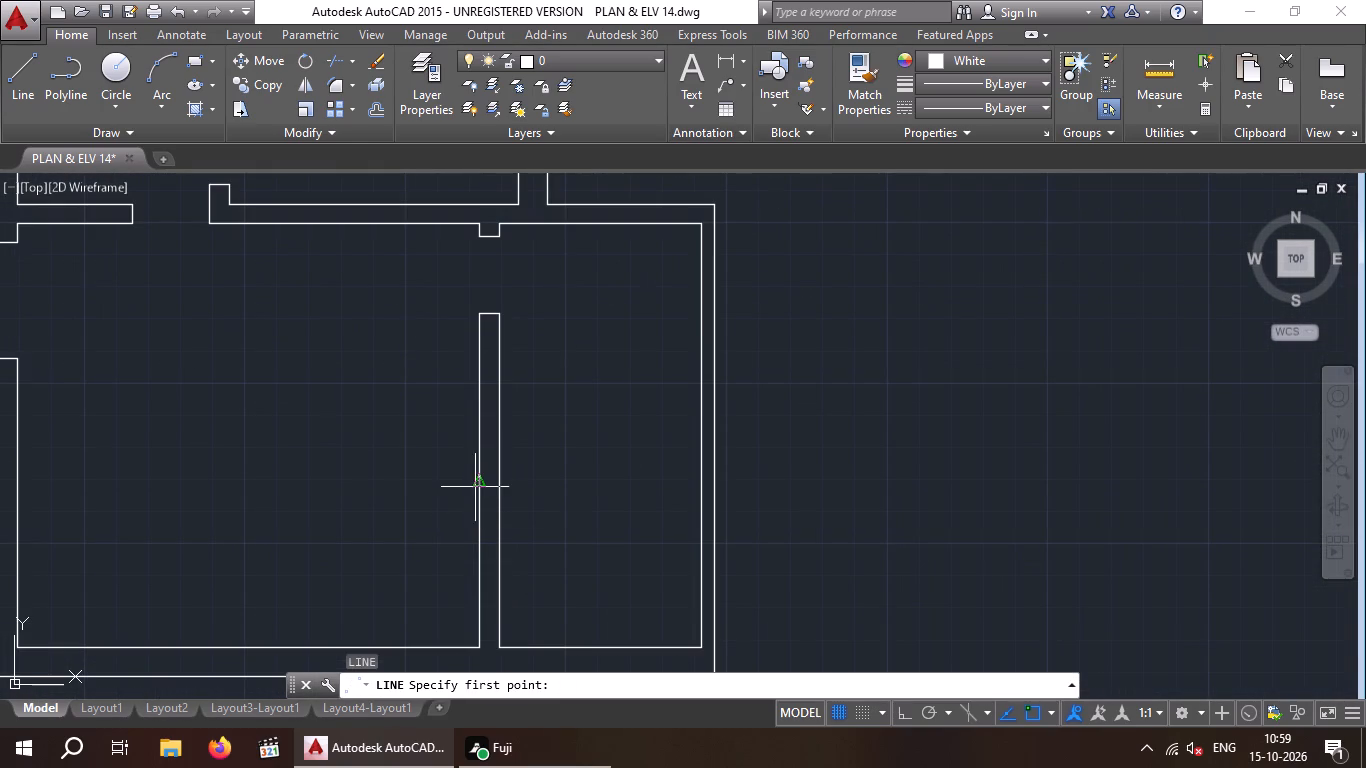
left_click_drag(474, 482, 484, 483)
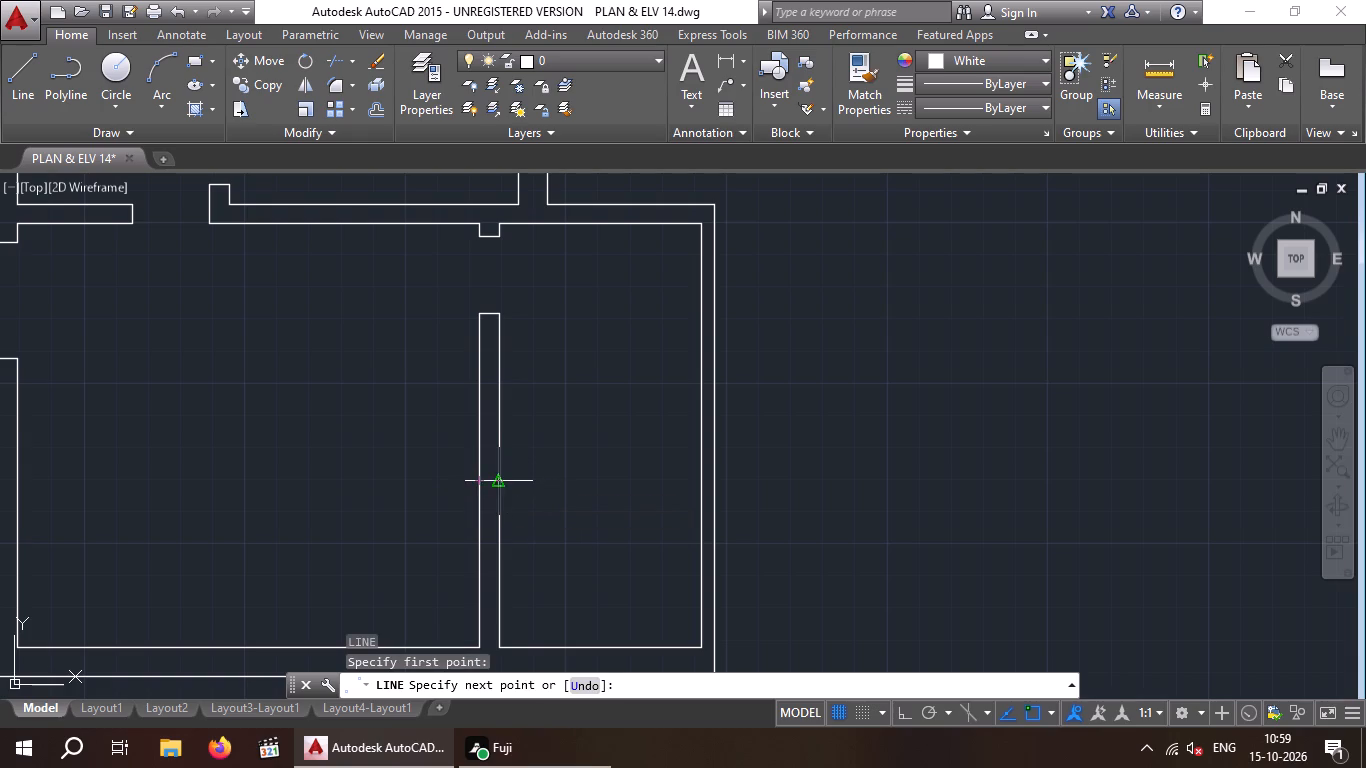
left_click(502, 477)
key("space")
Draw a matching guide line between the face midpoints of the northeast corner room's partition.
scroll(506, 477, "down", 4)
middle_click_drag(531, 356, 501, 562)
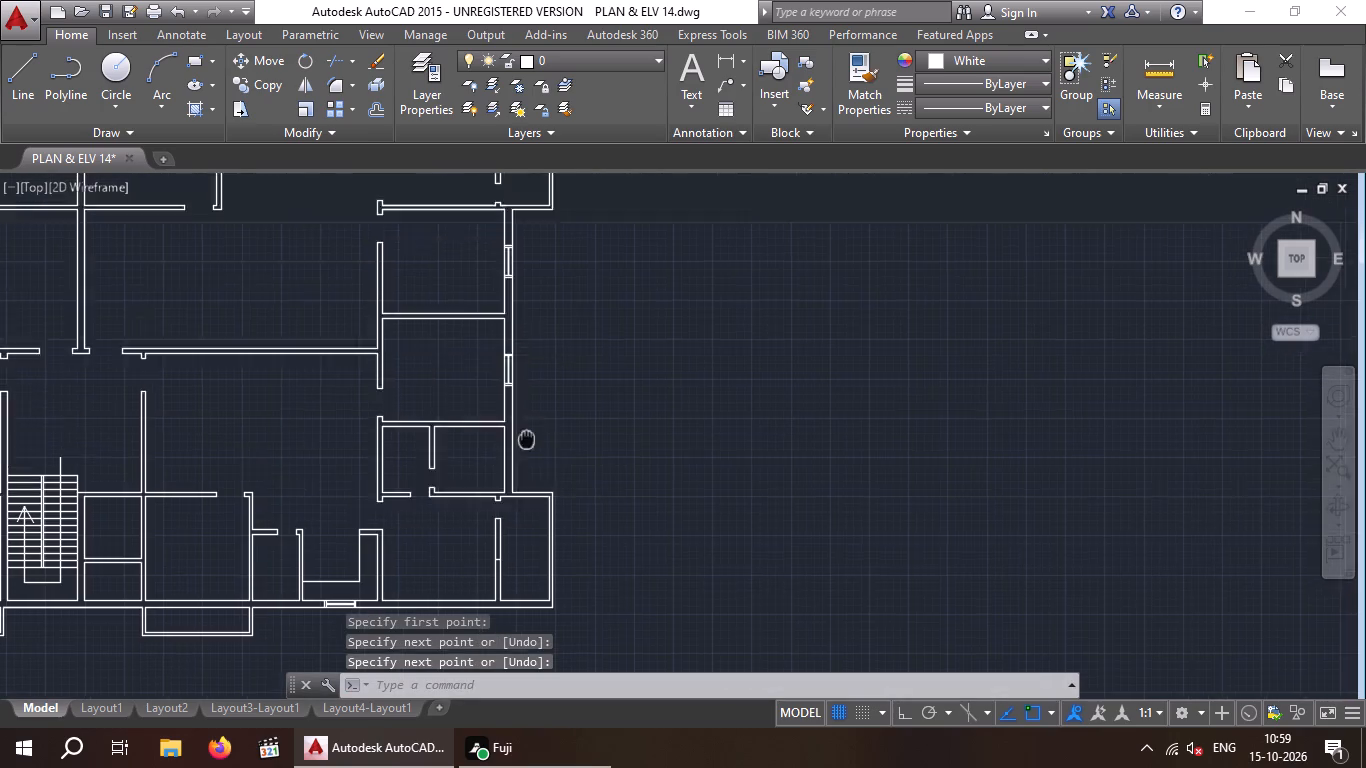
middle_click_drag(501, 562, 475, 648)
scroll(437, 333, "up", 2)
key("space")
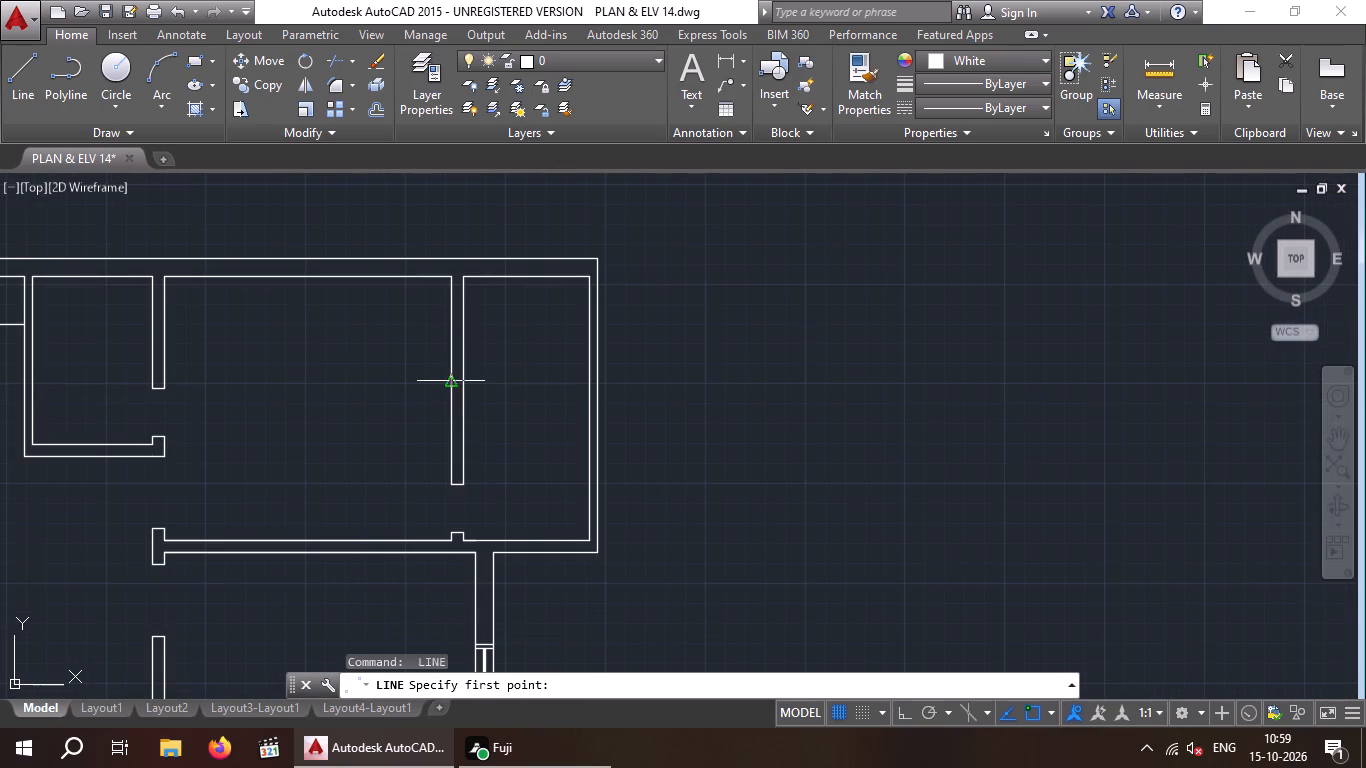
left_click(451, 381)
left_click(465, 378)
scroll(509, 379, "down", 3)
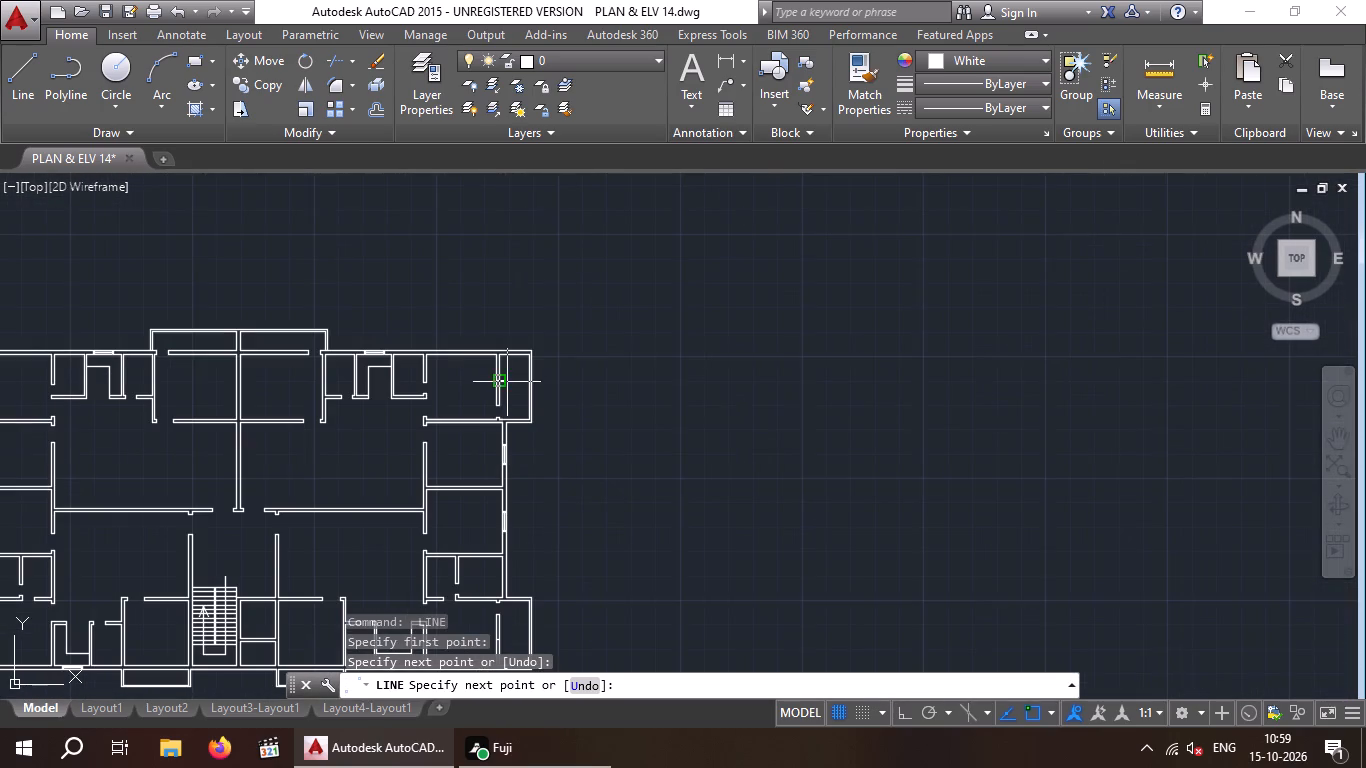
key("Escape")
Copy the spare vertical window symbol by its centre-line midpoint onto the guide line's midpoint in the southeast corner partition.
scroll(649, 442, "down", 2)
middle_click_drag(615, 374, 613, 358)
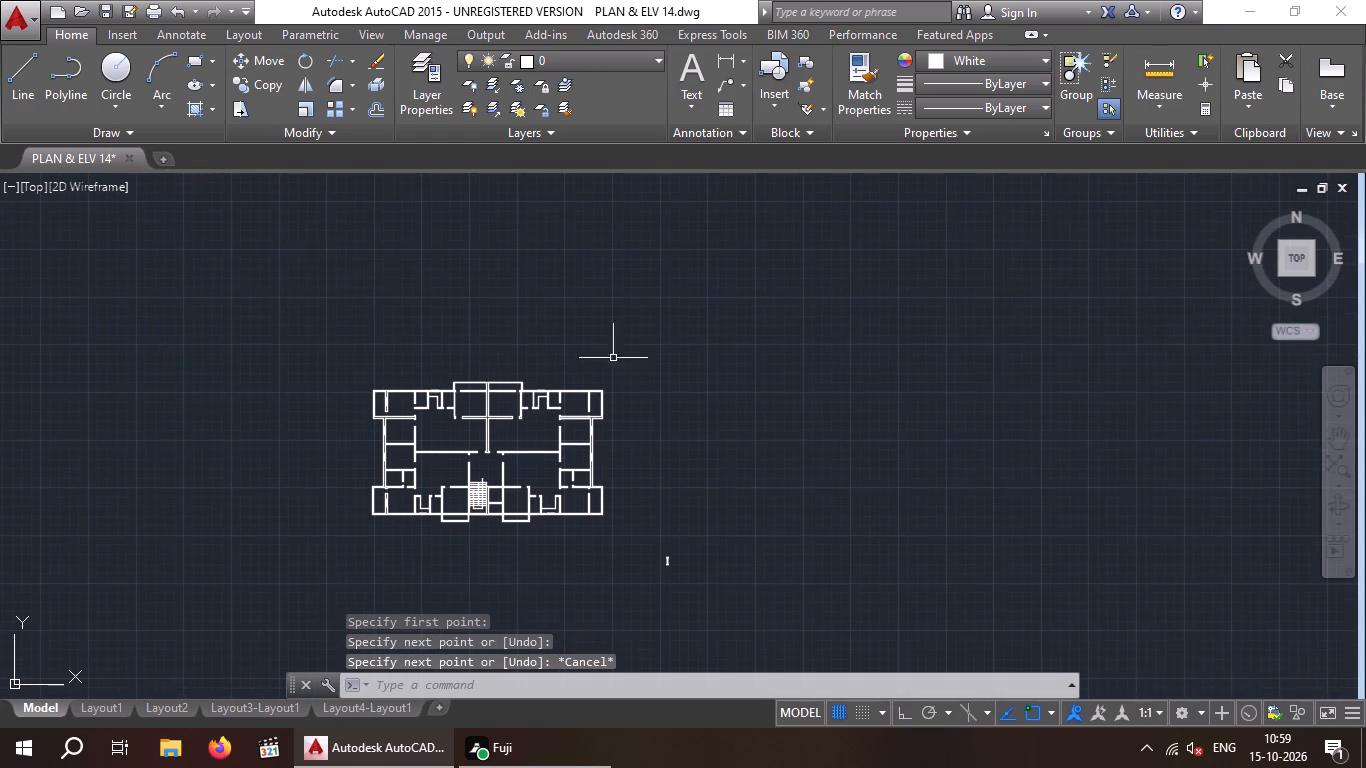
scroll(641, 569, "up", 3)
left_click_drag(679, 510, 757, 521)
left_click(781, 630)
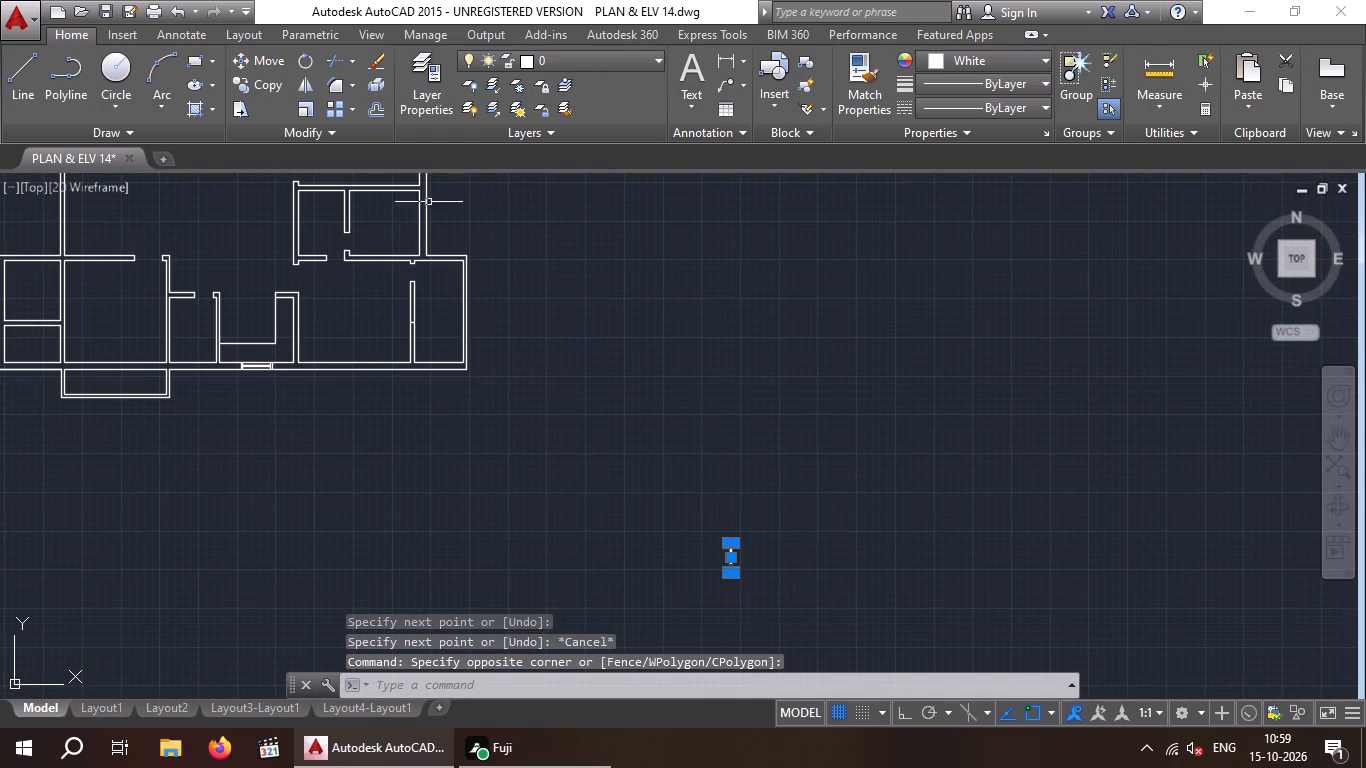
left_click(273, 83)
scroll(736, 561, "up", 2)
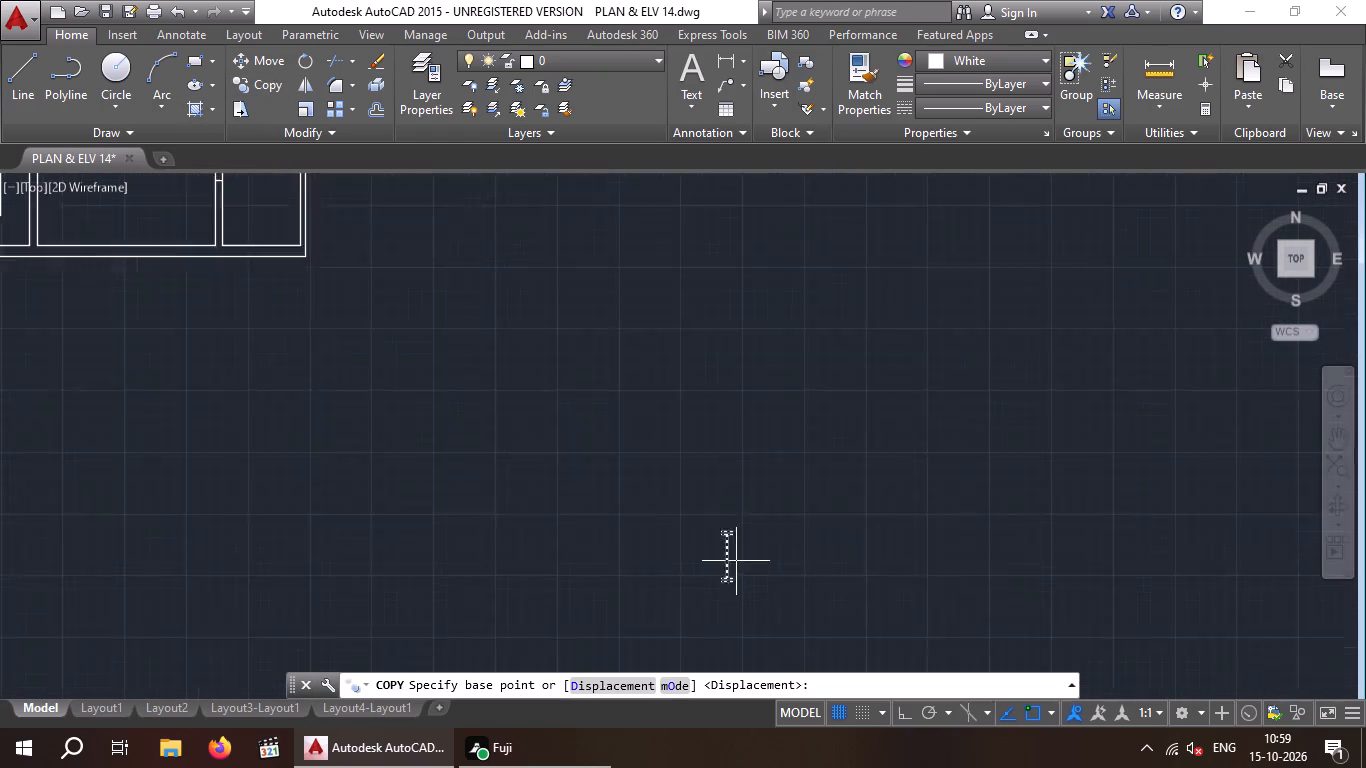
scroll(736, 561, "up", 4)
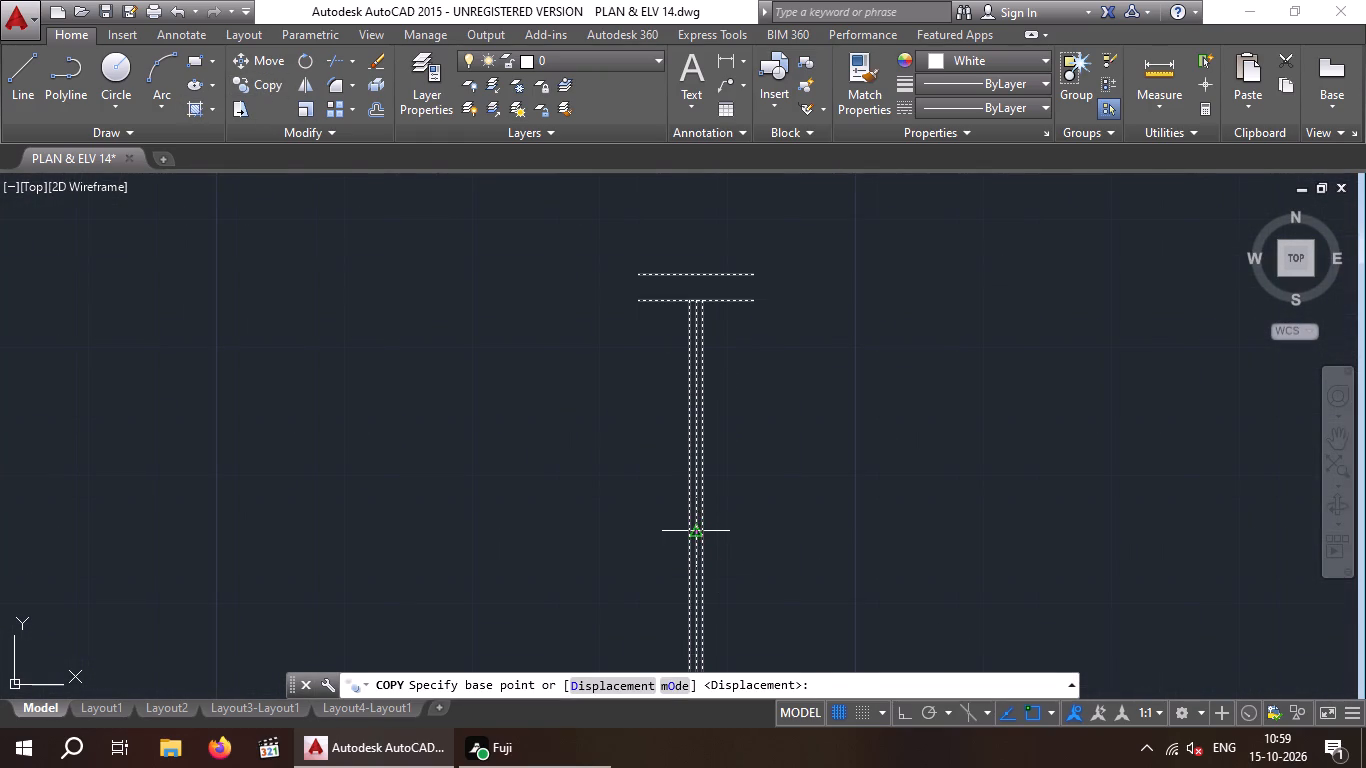
left_click_drag(692, 527, 673, 531)
scroll(518, 532, "down", 5)
middle_click_drag(305, 402, 522, 643)
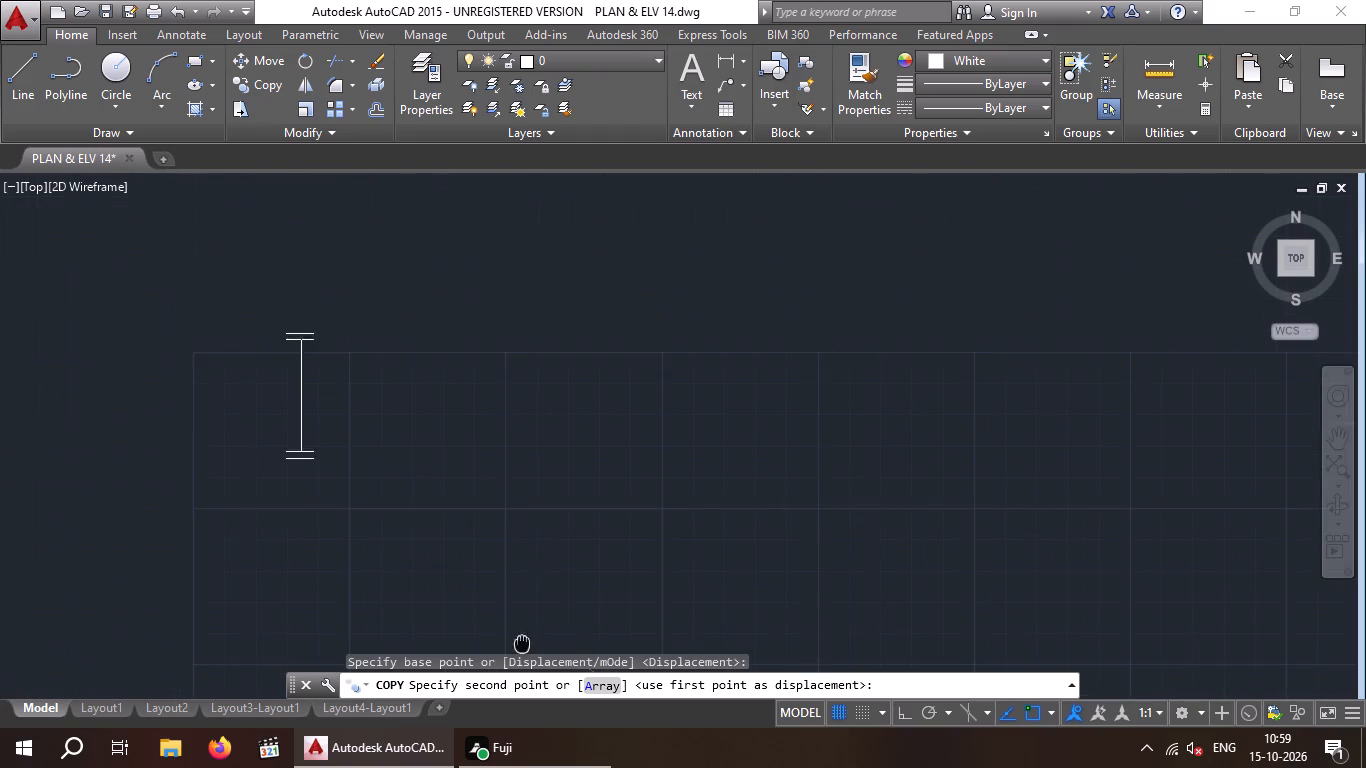
scroll(532, 580, "down", 2)
middle_click_drag(492, 528, 700, 657)
scroll(334, 402, "up", 4)
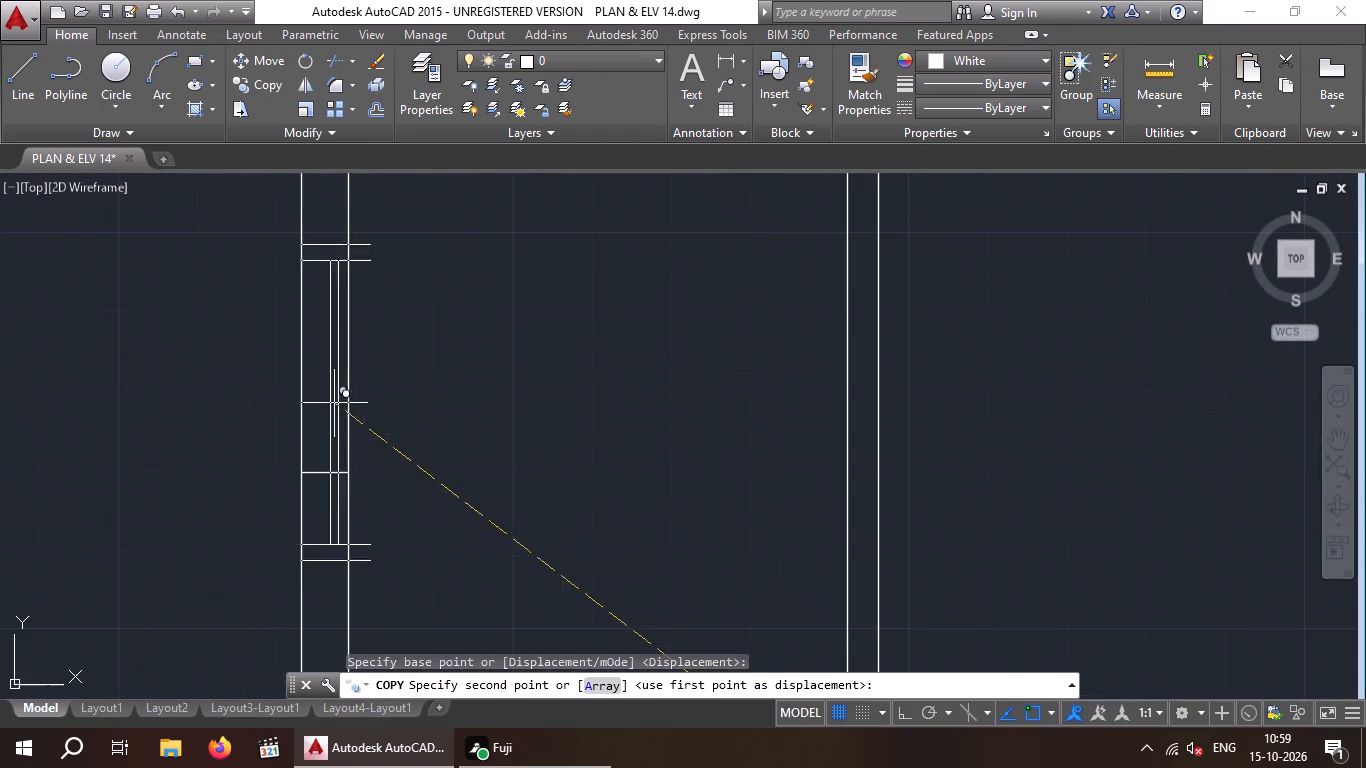
left_click(323, 478)
Place another copy of the window symbol at the guide line's midpoint in the northeast corner partition.
scroll(326, 474, "down", 4)
middle_click_drag(387, 438, 396, 634)
middle_click_drag(426, 402, 427, 591)
scroll(419, 633, "down", 3)
middle_click_drag(448, 514, 436, 641)
middle_click(436, 643)
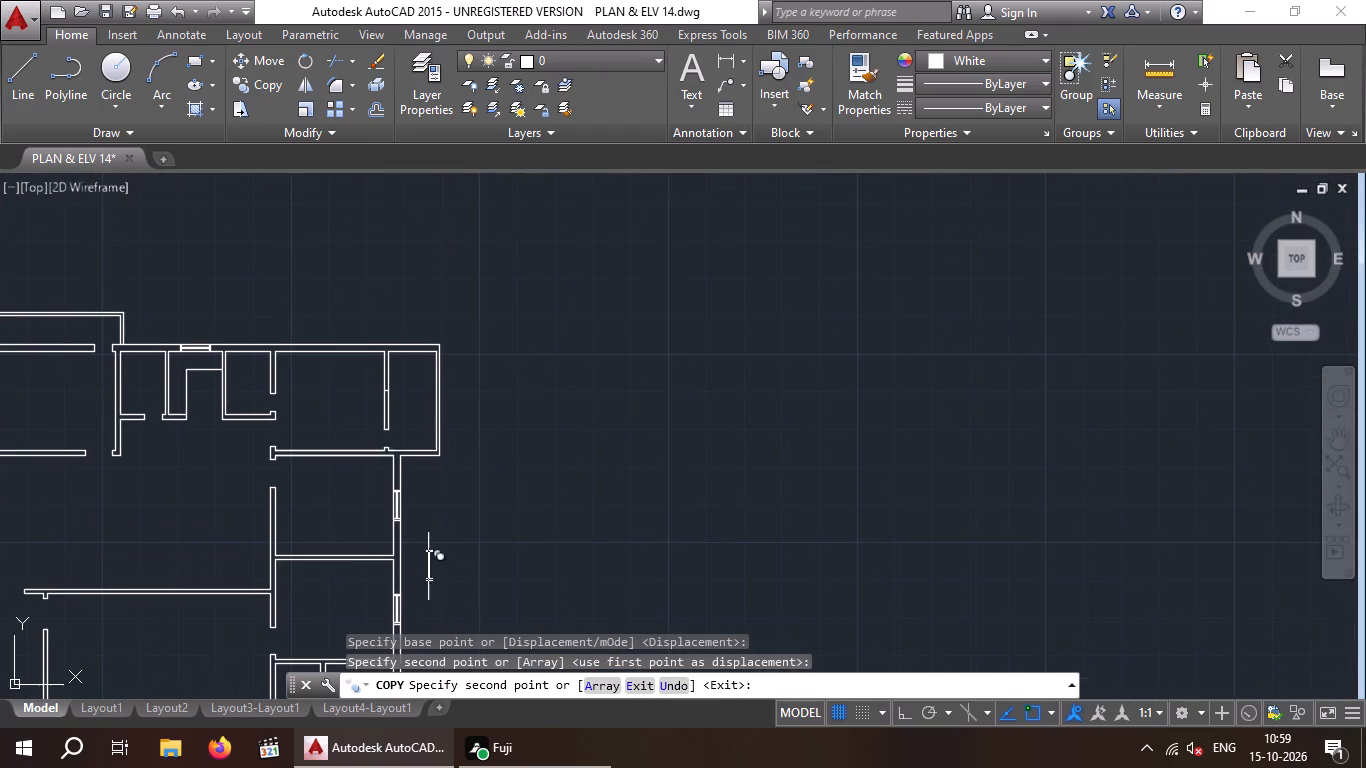
scroll(386, 384, "up", 5)
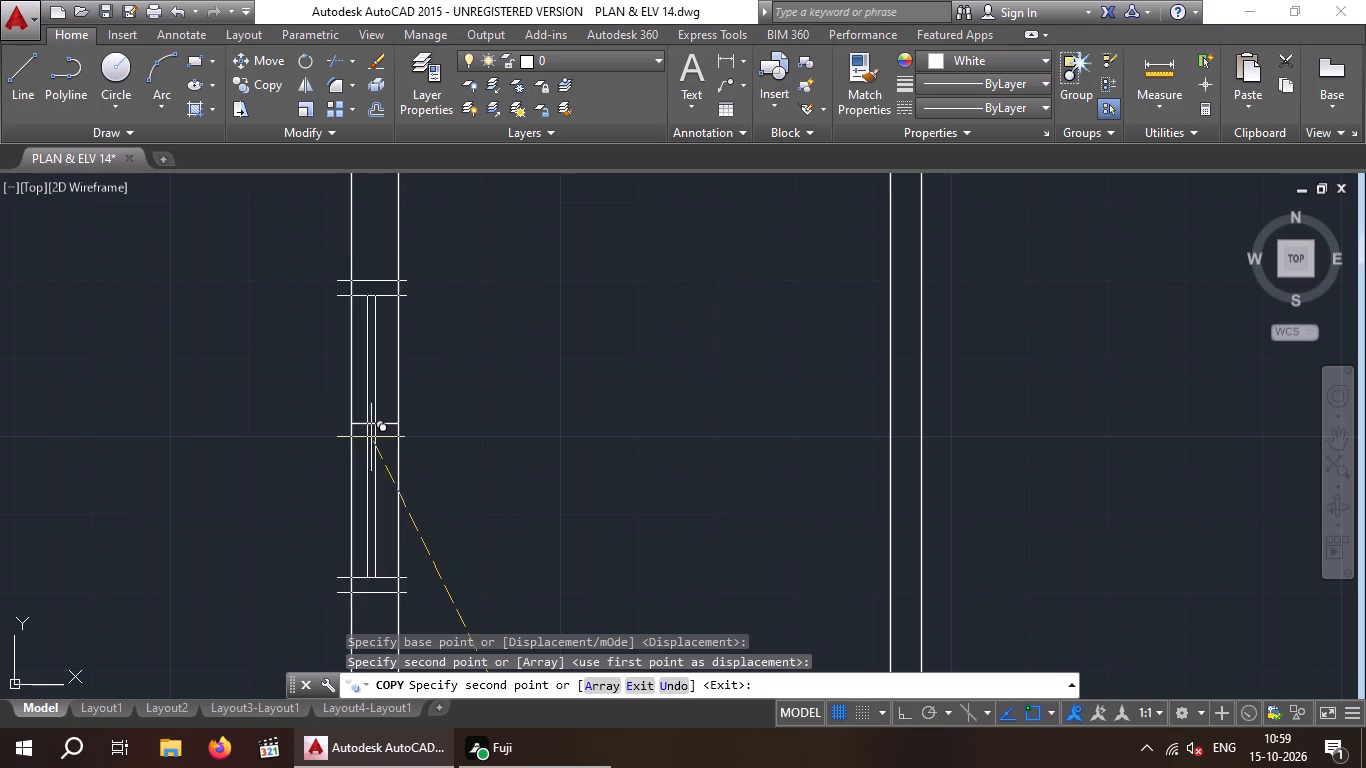
left_click(378, 419)
key("Escape")
key("Escape")
key("Escape")
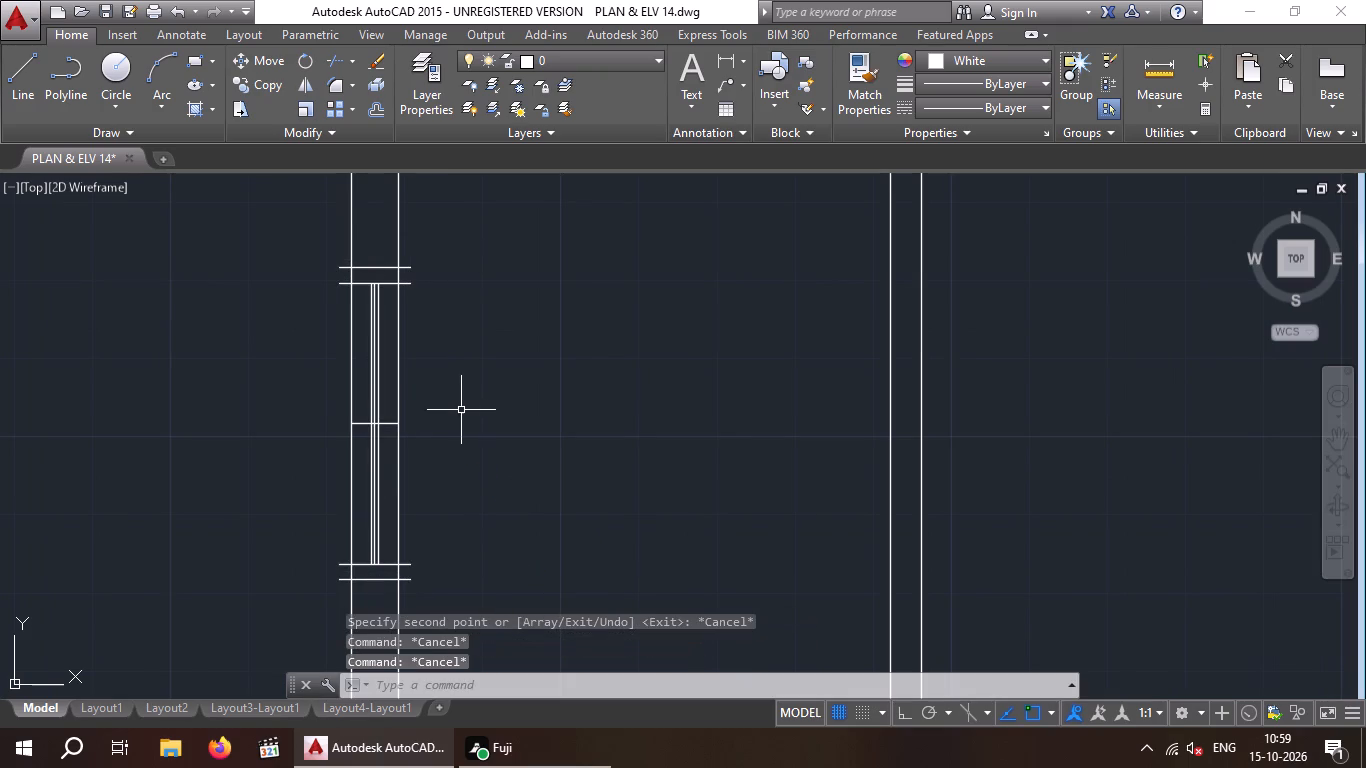
Trim the window jamb lines overhanging both faces of the northeast corner partition, at both ends of the window.
type("TR")
key("space")
key("space")
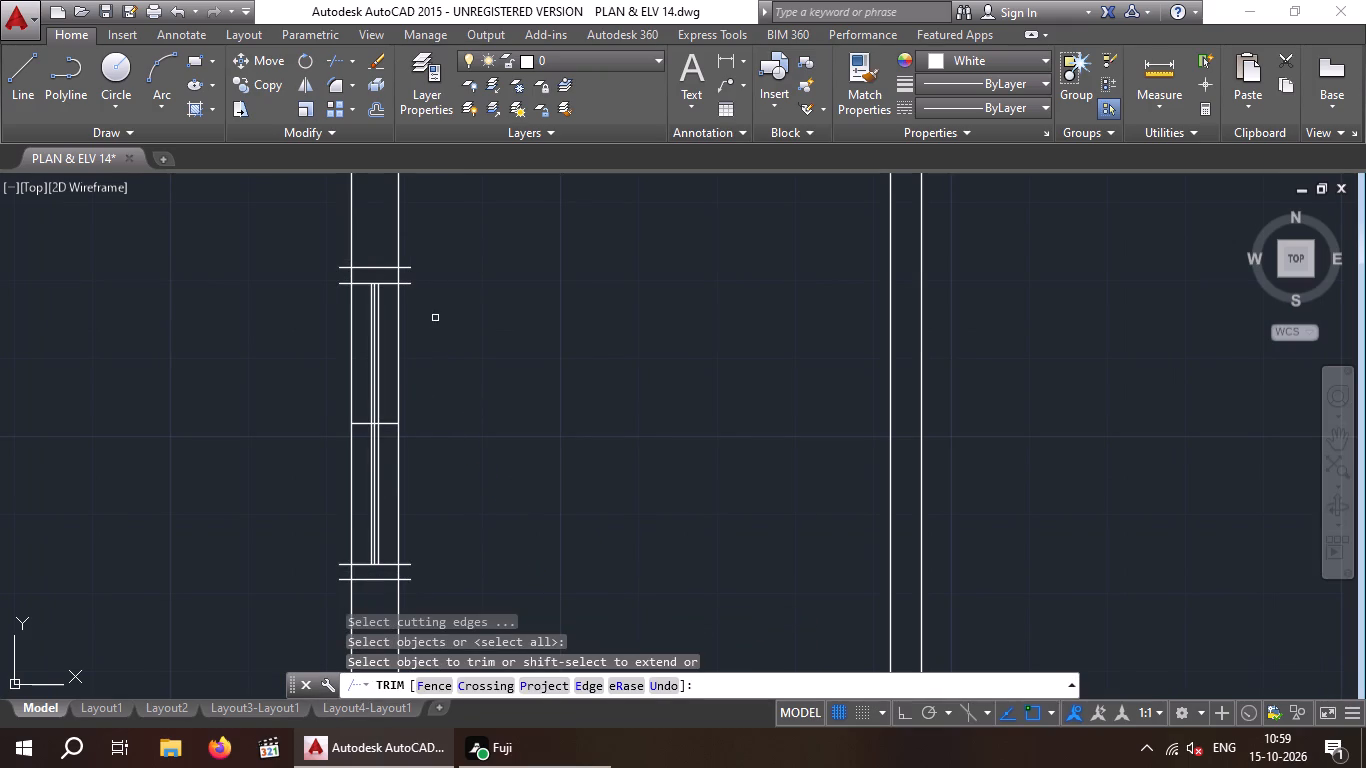
scroll(422, 295, "up", 2)
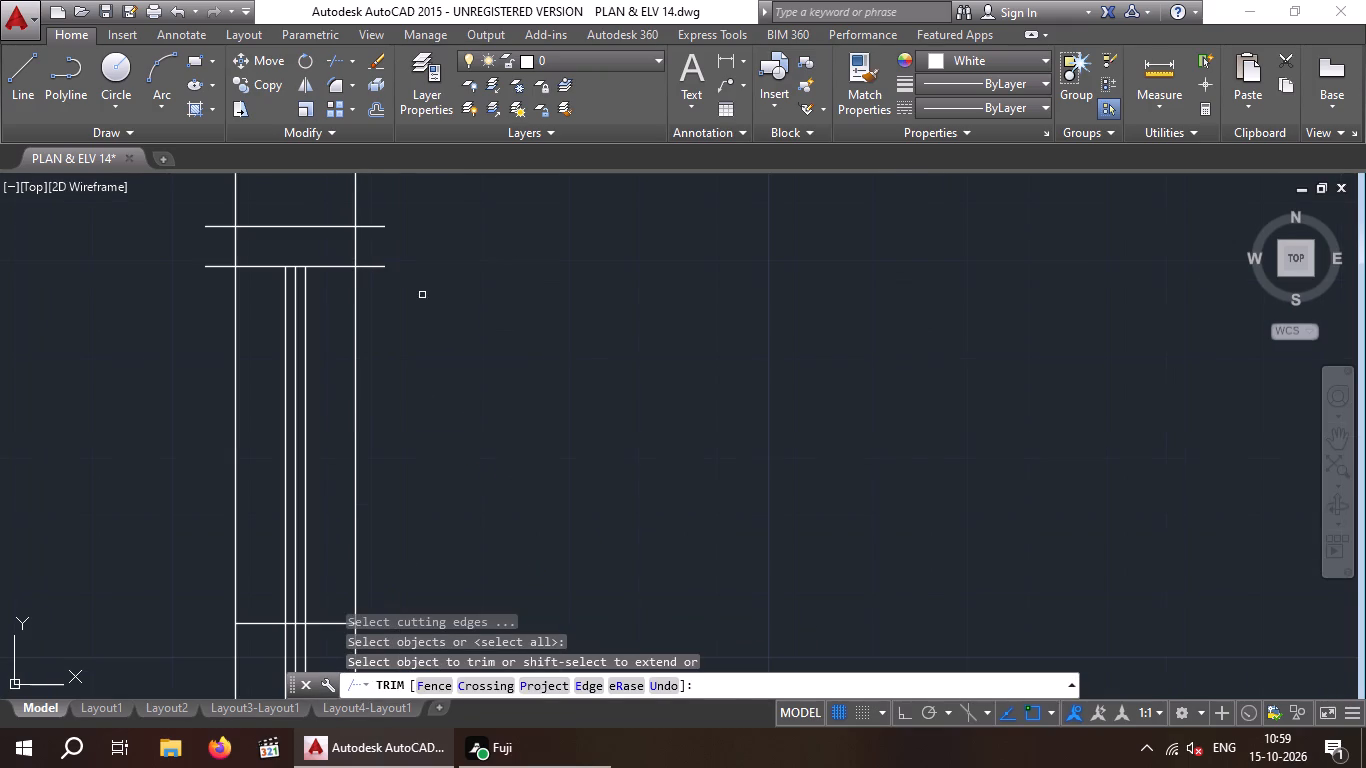
left_click_drag(437, 318, 429, 340)
left_click(372, 210)
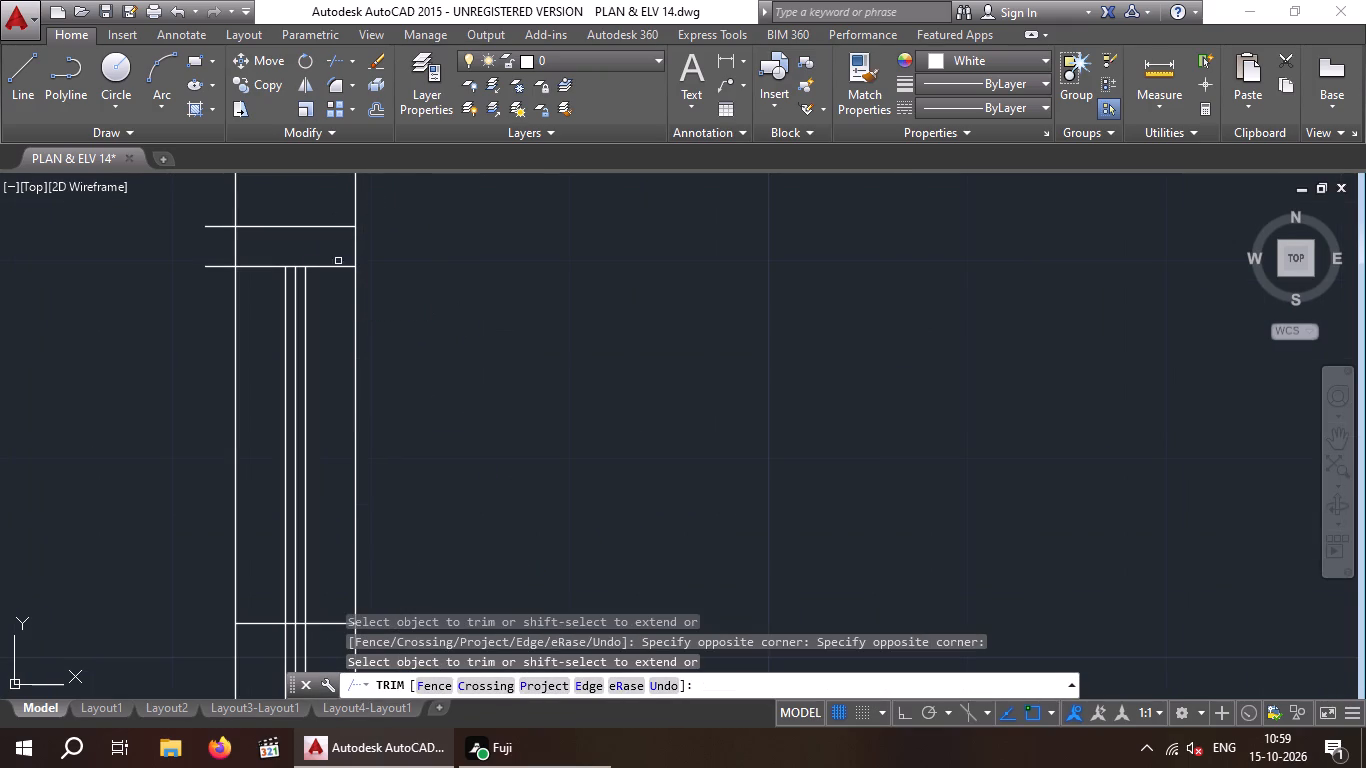
left_click(198, 299)
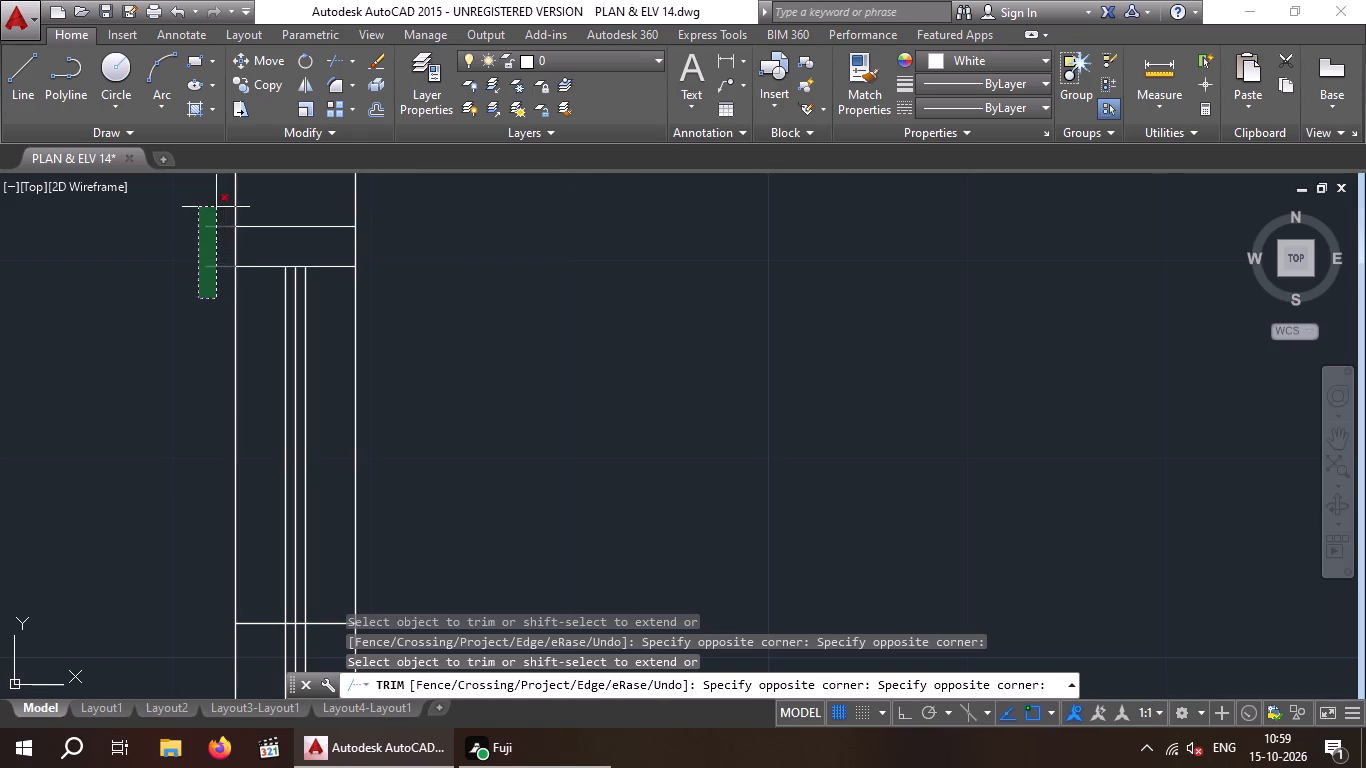
left_click(216, 207)
scroll(217, 211, "down", 3)
scroll(187, 408, "up", 3)
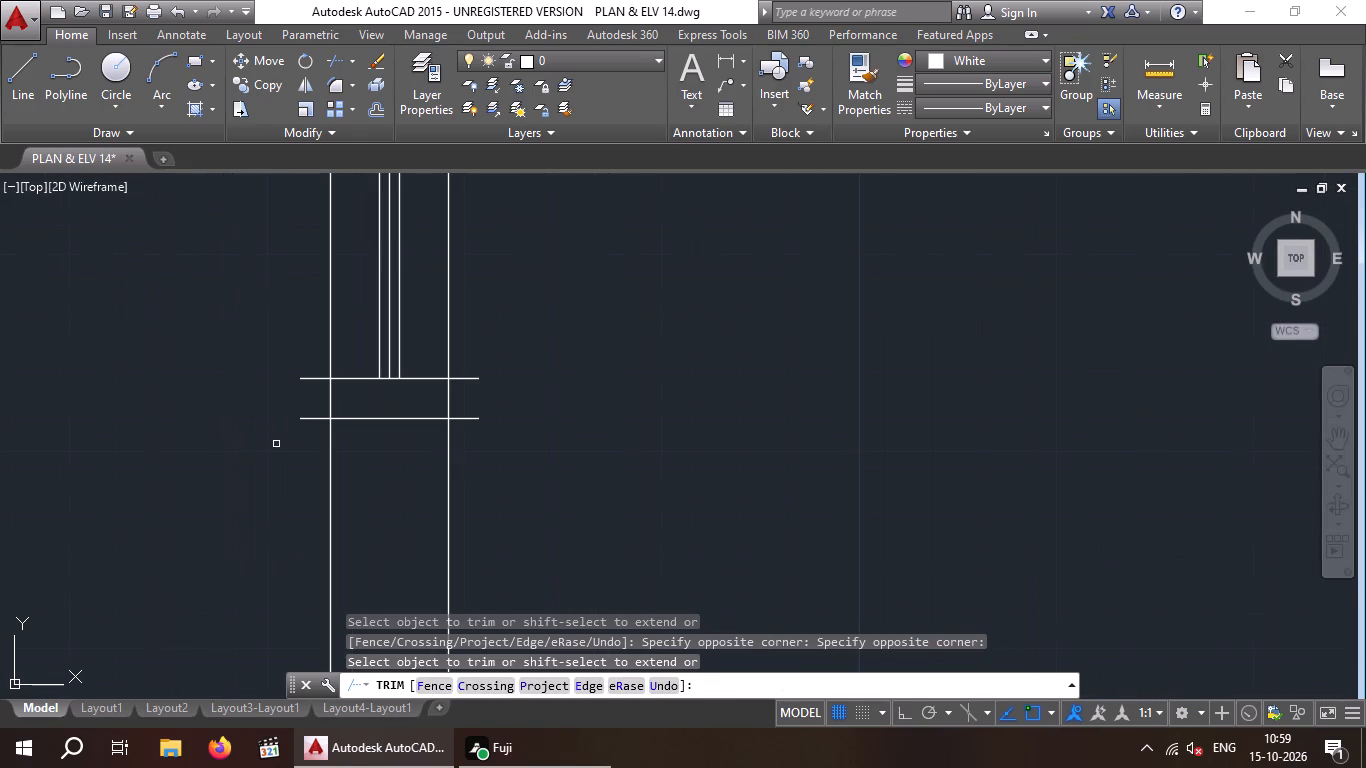
left_click_drag(290, 443, 302, 452)
left_click(312, 363)
left_click_drag(576, 485, 561, 495)
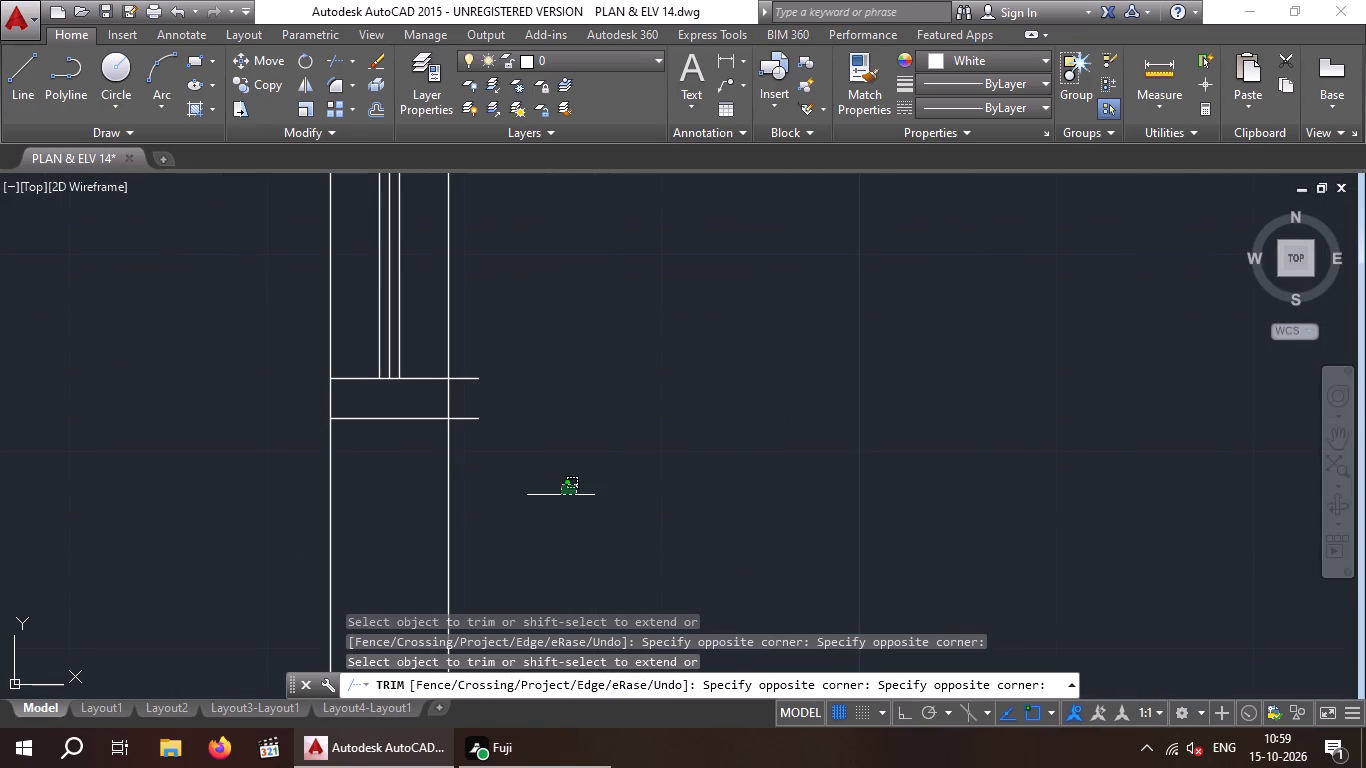
left_click_drag(561, 495, 460, 456)
left_click(463, 356)
Trim the window jamb lines overhanging both faces of the southeast corner partition, at both ends of the window.
scroll(508, 344, "down", 5)
middle_click_drag(539, 391, 537, 389)
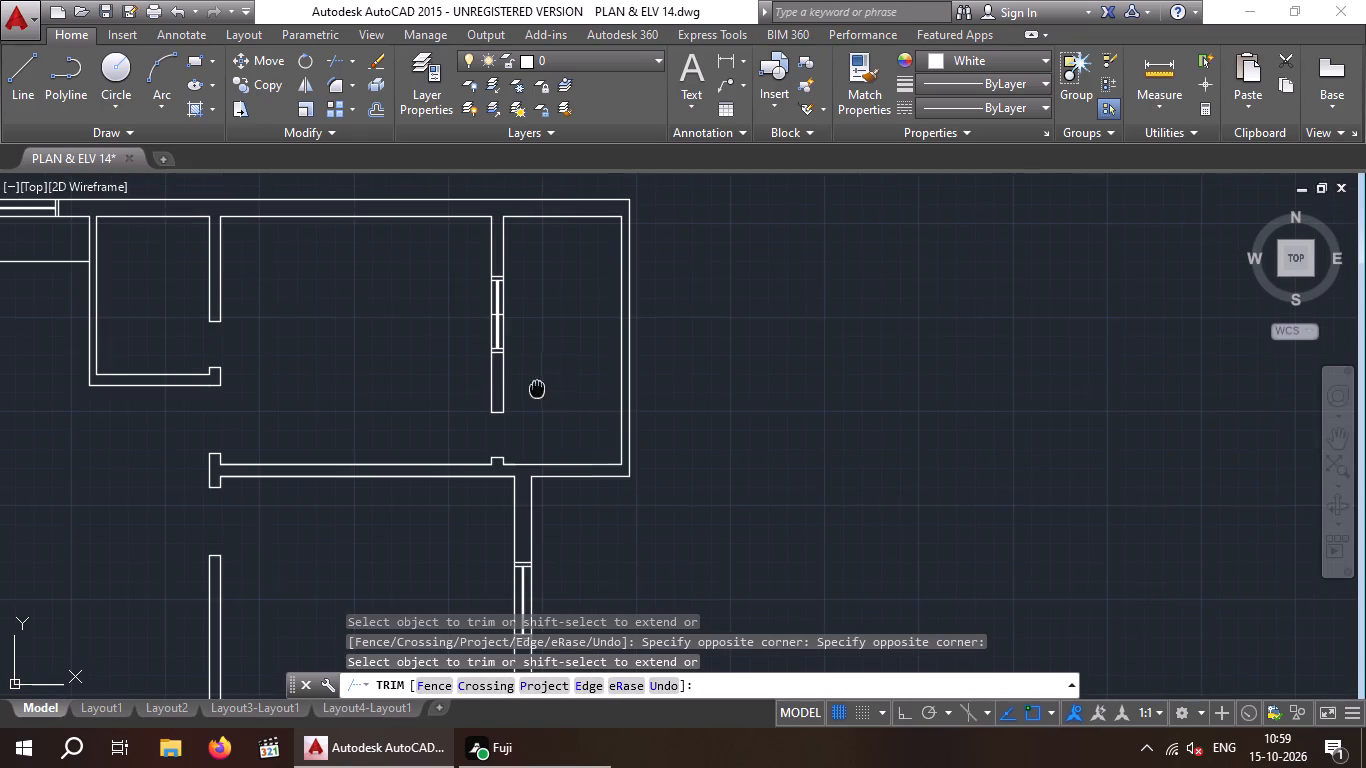
middle_click_drag(537, 389, 493, 157)
scroll(522, 206, "down", 3)
scroll(483, 452, "up", 4)
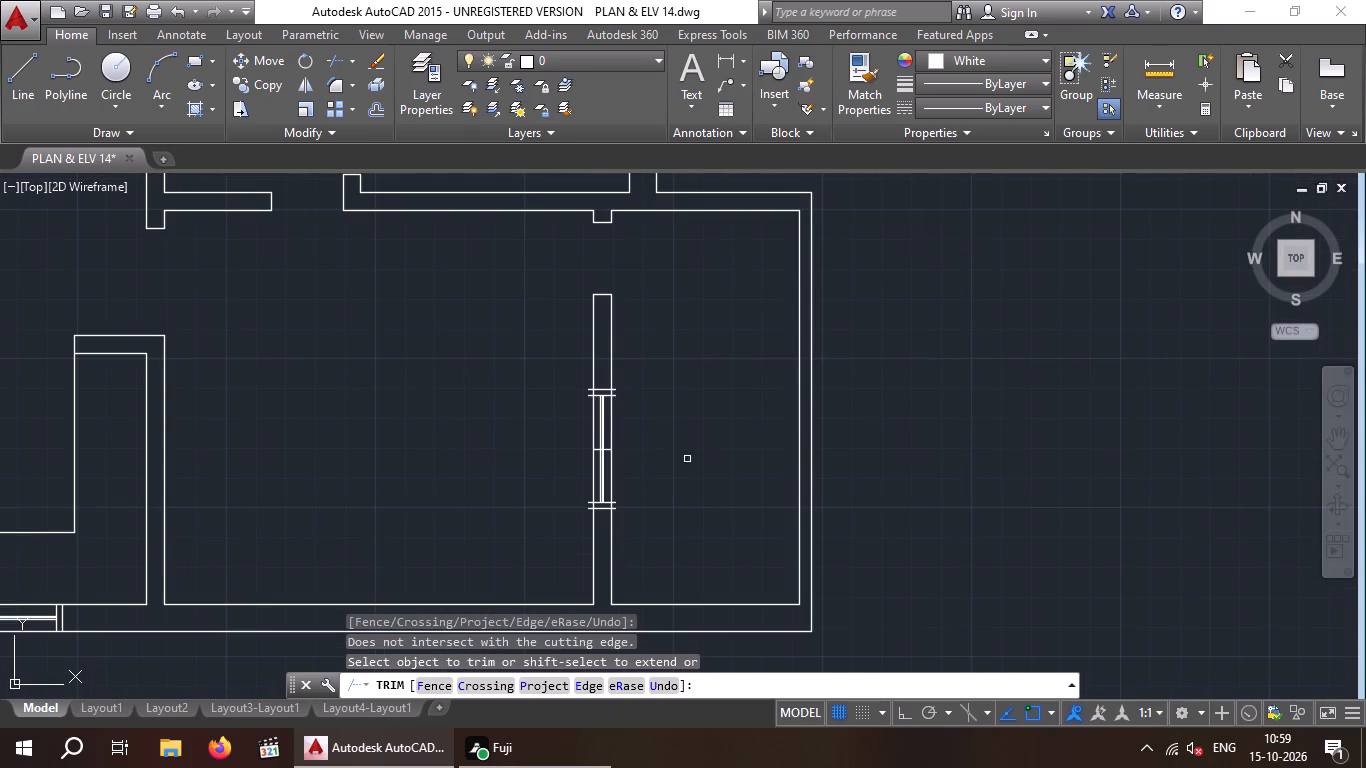
middle_click_drag(671, 423, 674, 372)
scroll(643, 474, "up", 4)
left_click_drag(492, 428, 504, 454)
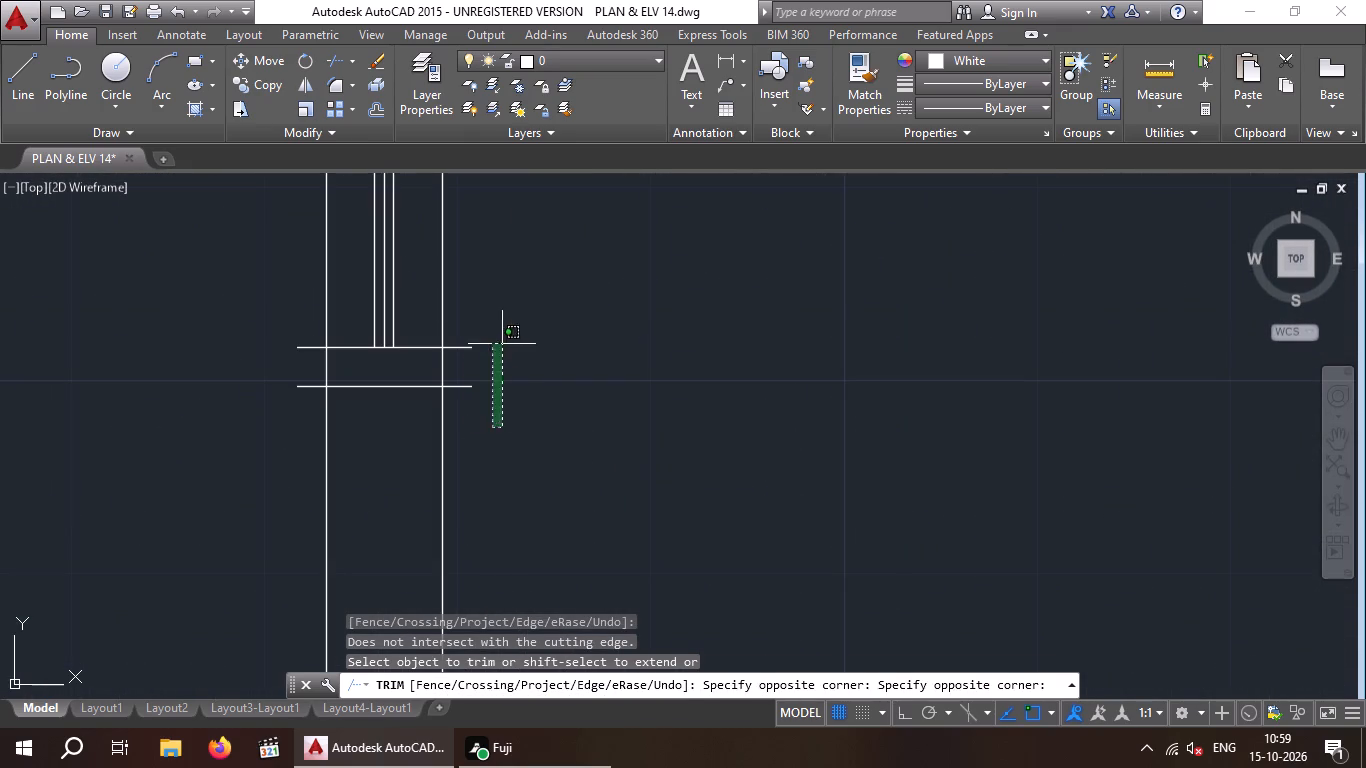
left_click(461, 317)
left_click_drag(287, 440, 296, 438)
left_click(298, 324)
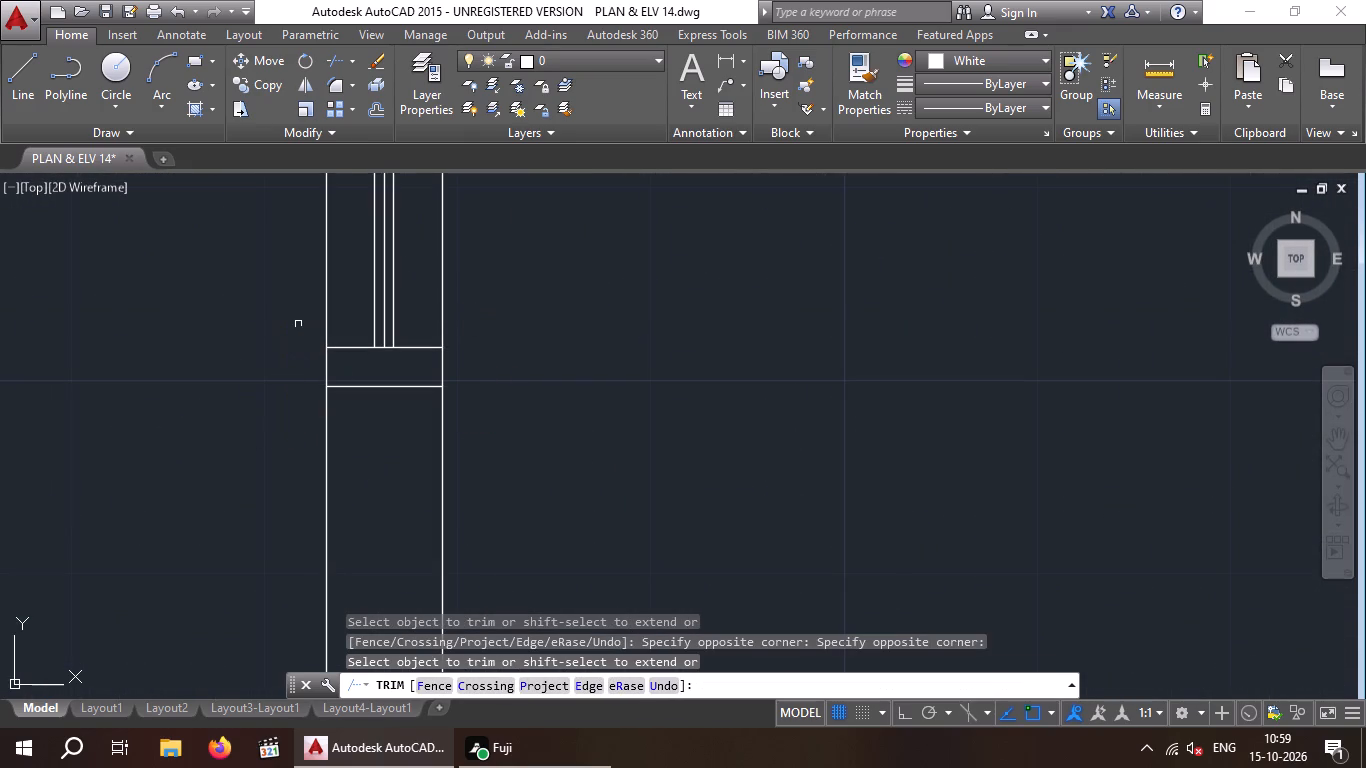
scroll(298, 328, "down", 5)
middle_click_drag(267, 325, 266, 456)
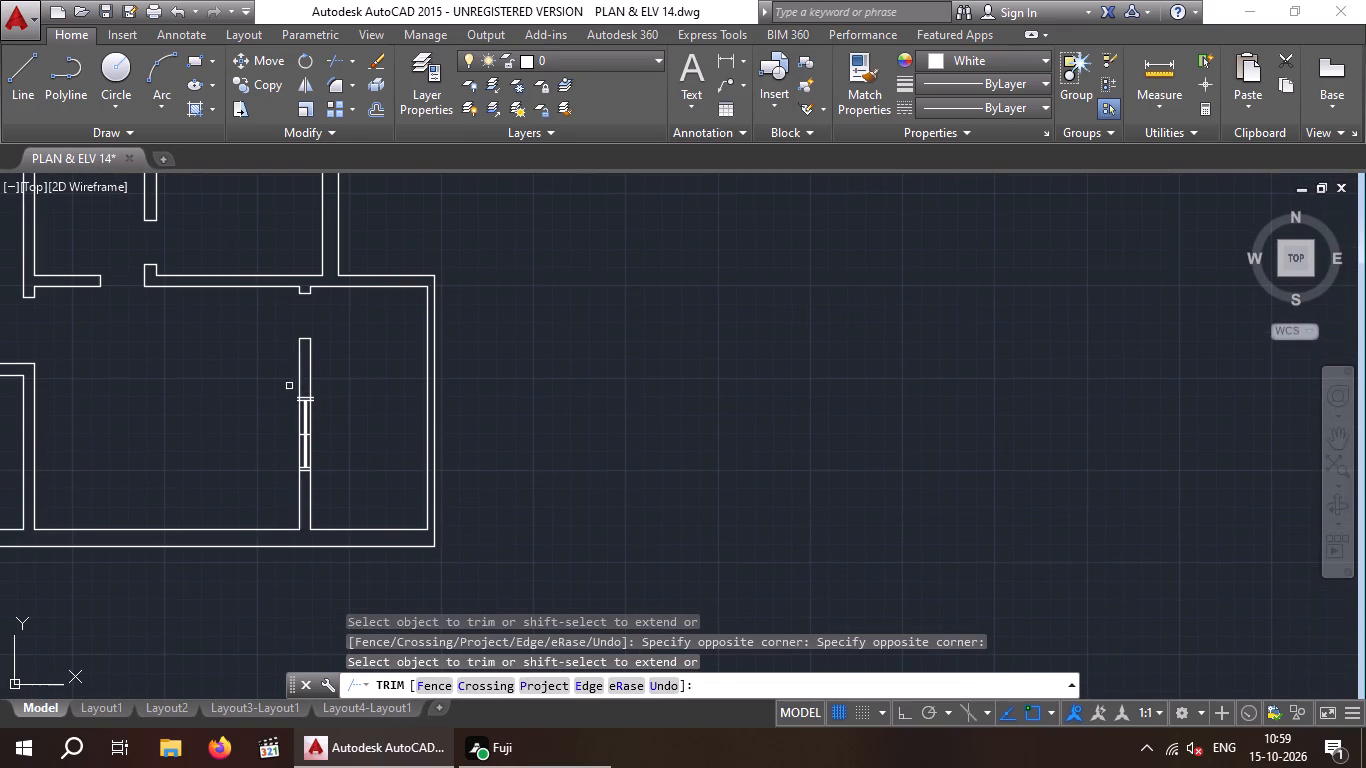
scroll(279, 400, "up", 5)
left_click_drag(427, 434, 430, 413)
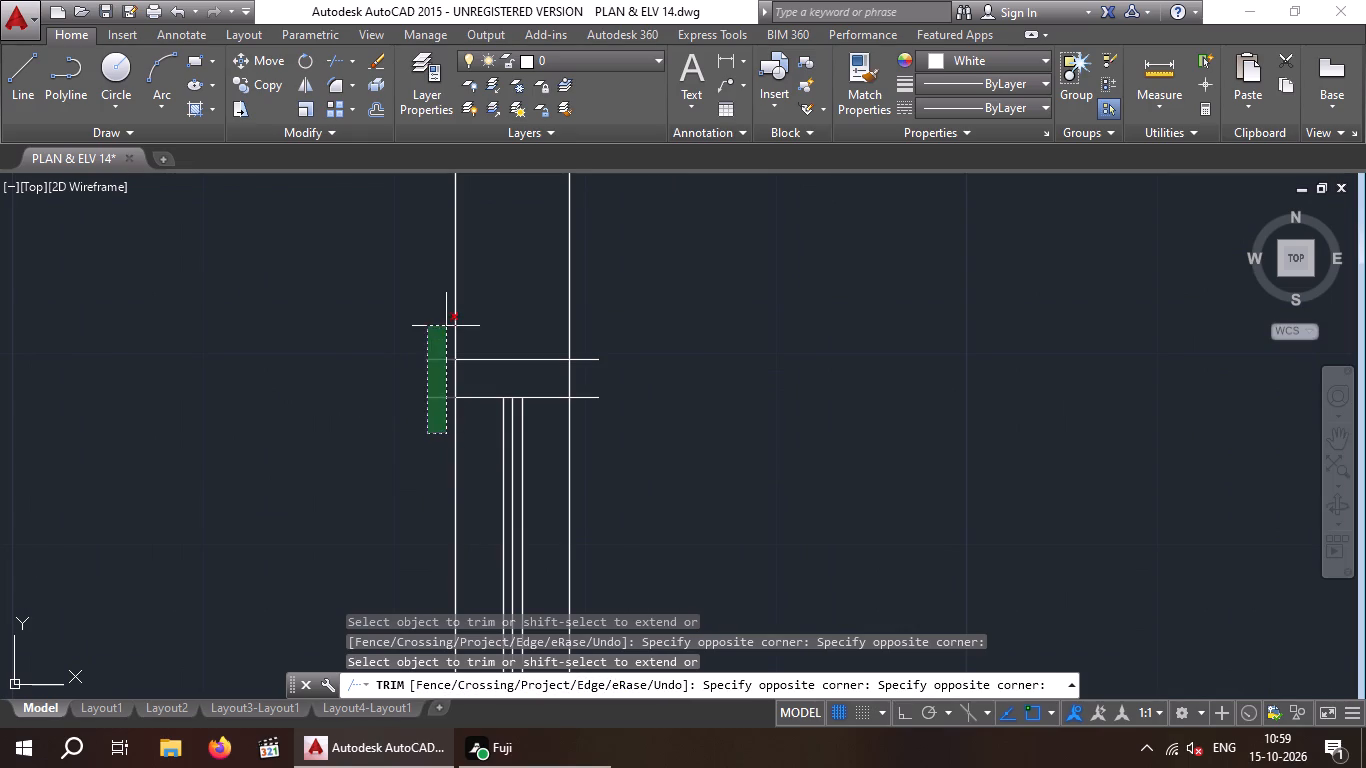
left_click(446, 326)
left_click_drag(699, 453, 622, 430)
left_click(590, 333)
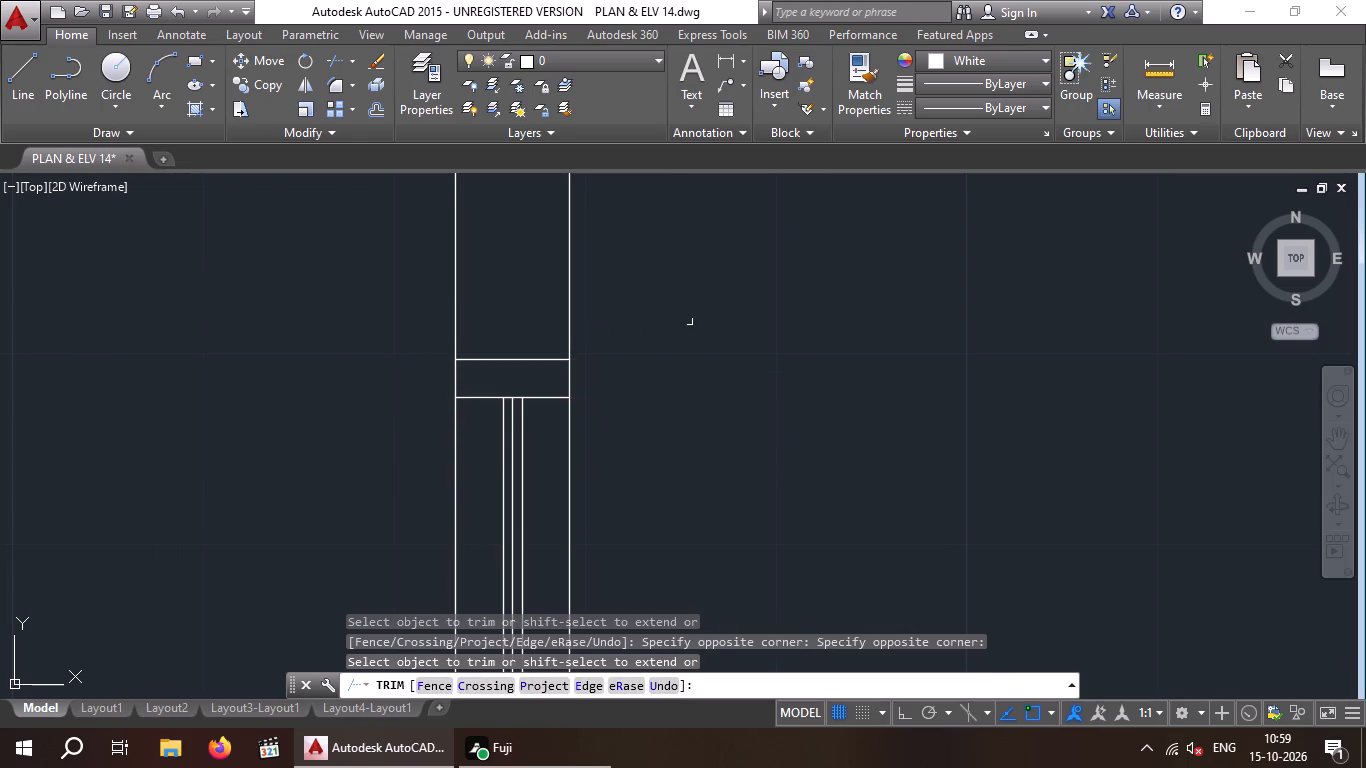
Remove the guide line crossing the southeast partition window by trimming its segments and erasing the remaining piece.
scroll(689, 321, "down", 3)
scroll(632, 441, "up", 4)
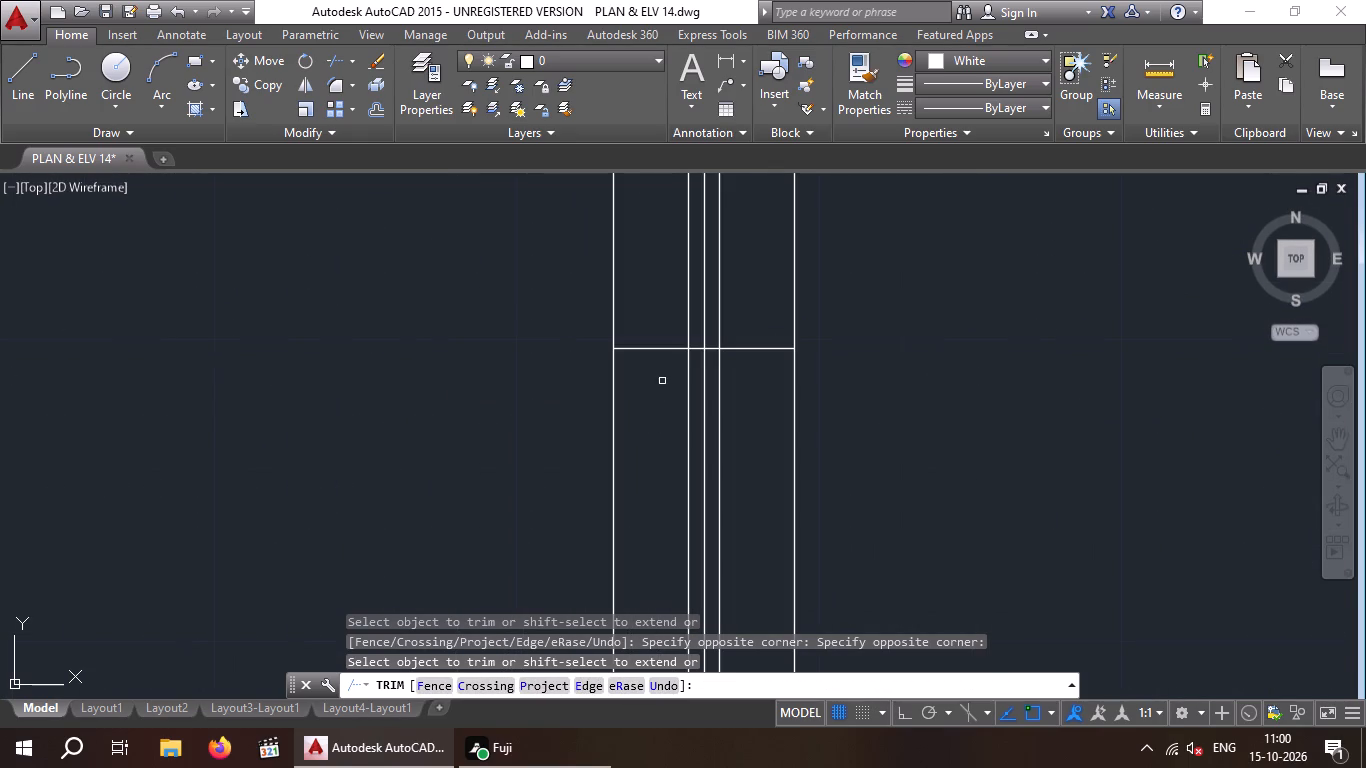
left_click(655, 379)
left_click(641, 313)
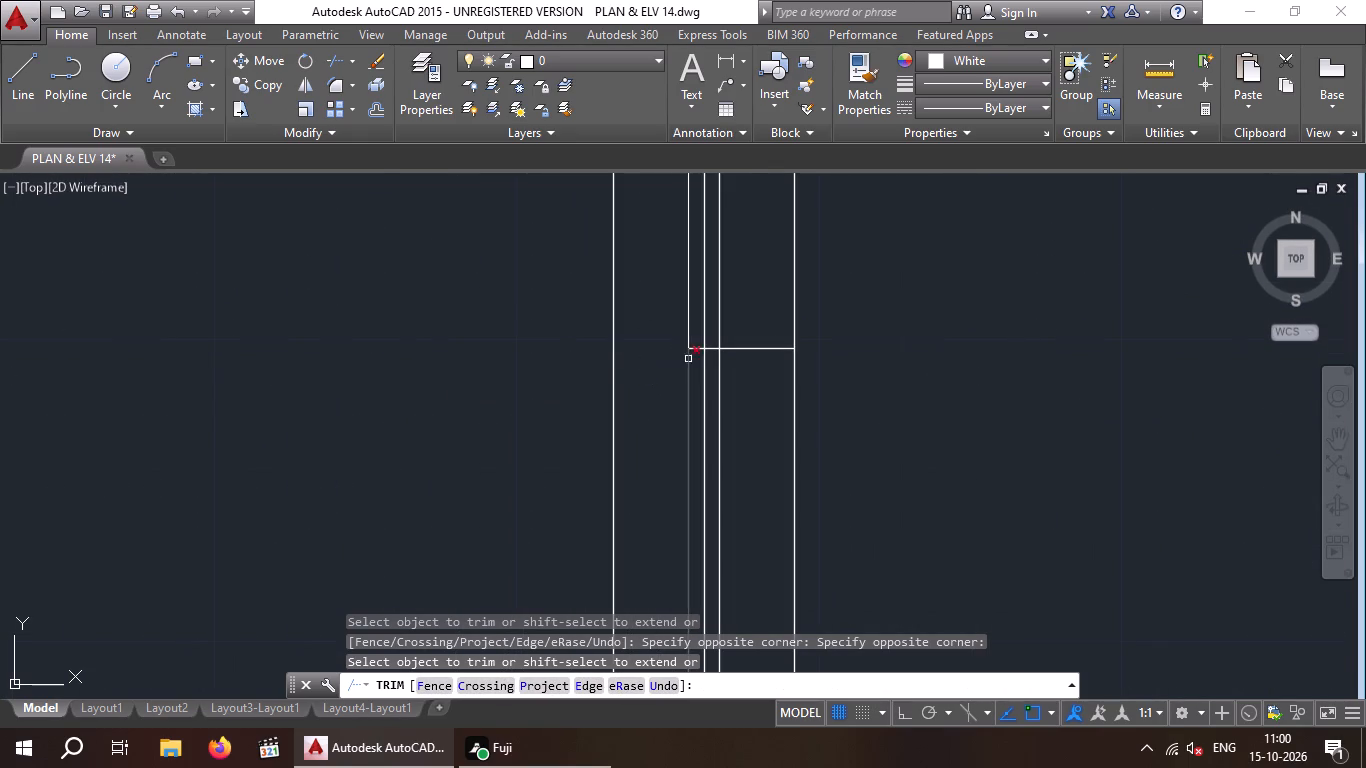
scroll(688, 359, "up", 3)
left_click(730, 365)
left_click(718, 300)
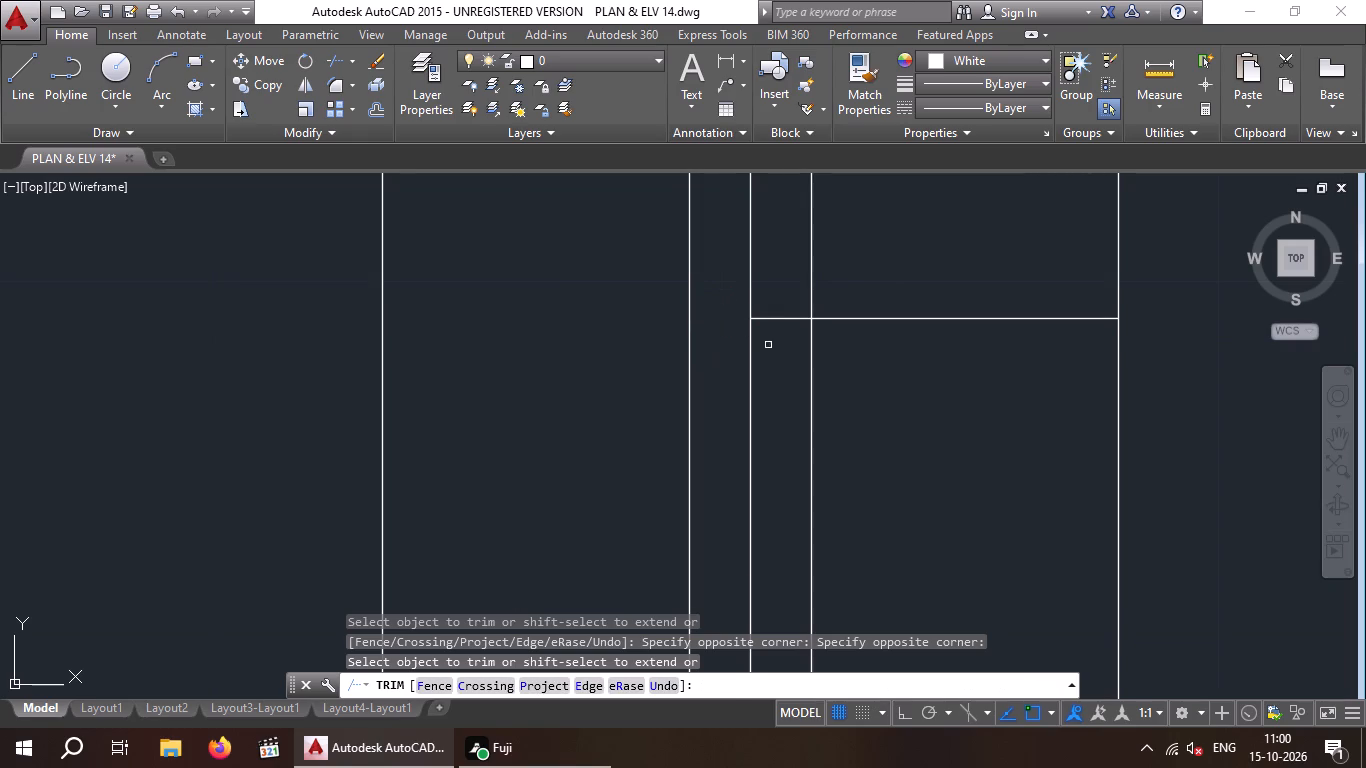
left_click_drag(793, 355, 782, 351)
left_click(789, 298)
left_click_drag(913, 370, 904, 362)
left_click(894, 276)
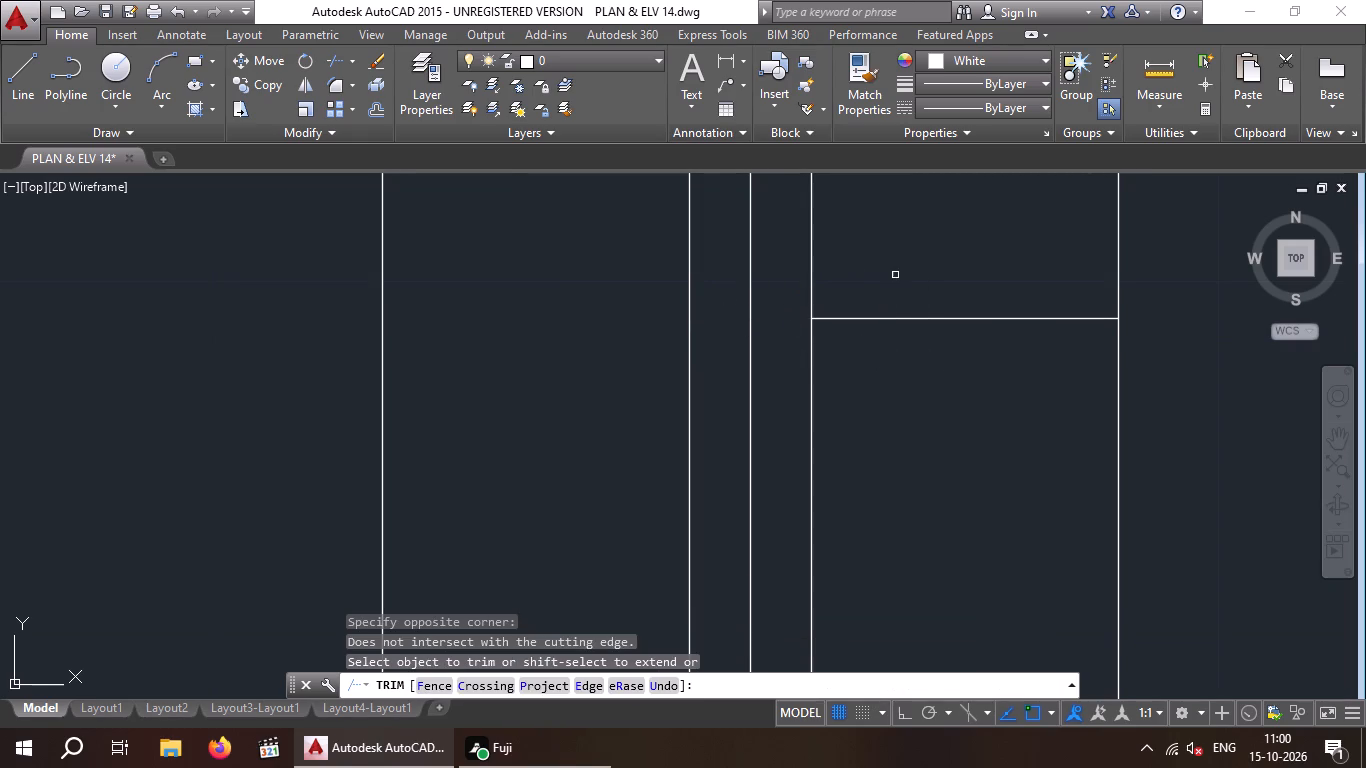
key("Escape")
key("Escape")
left_click_drag(973, 381, 919, 350)
left_click(899, 256)
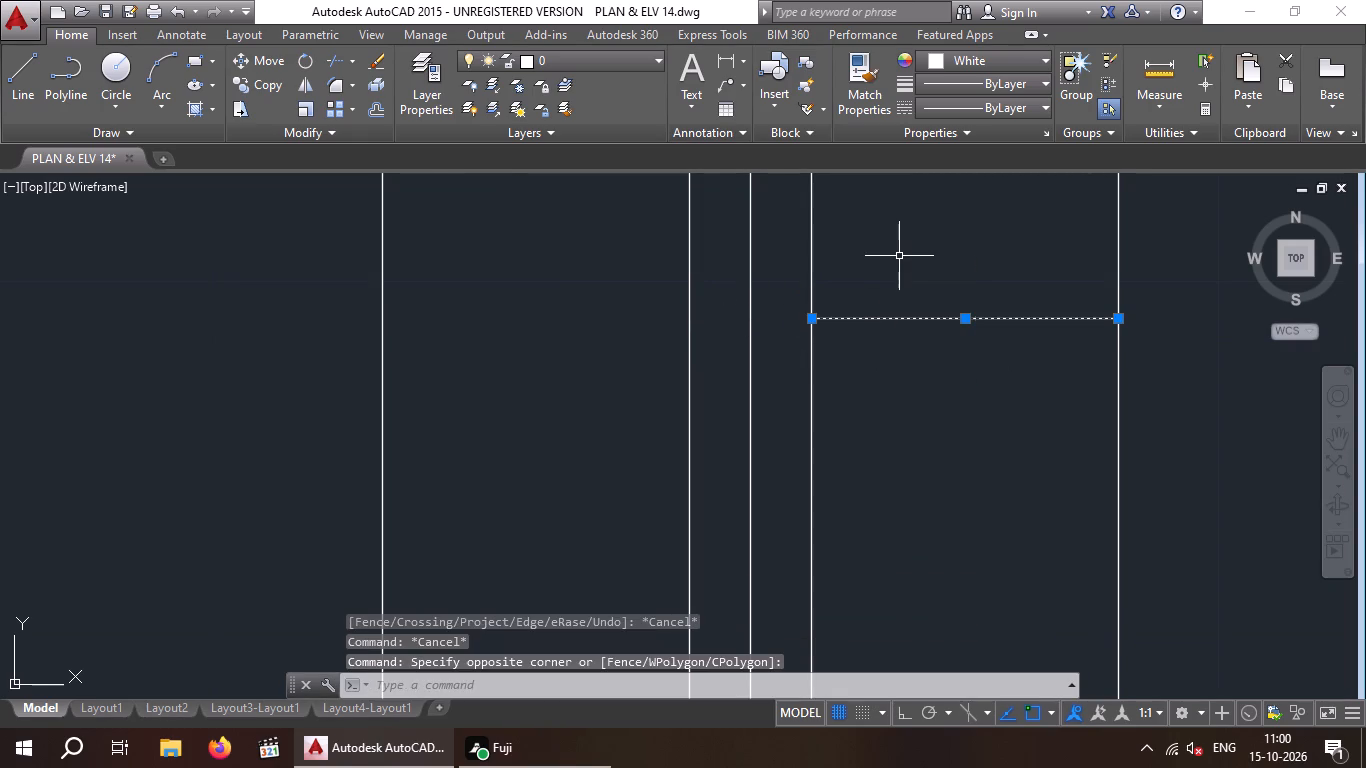
key("Delete")
scroll(897, 256, "down", 5)
scroll(975, 230, "down", 3)
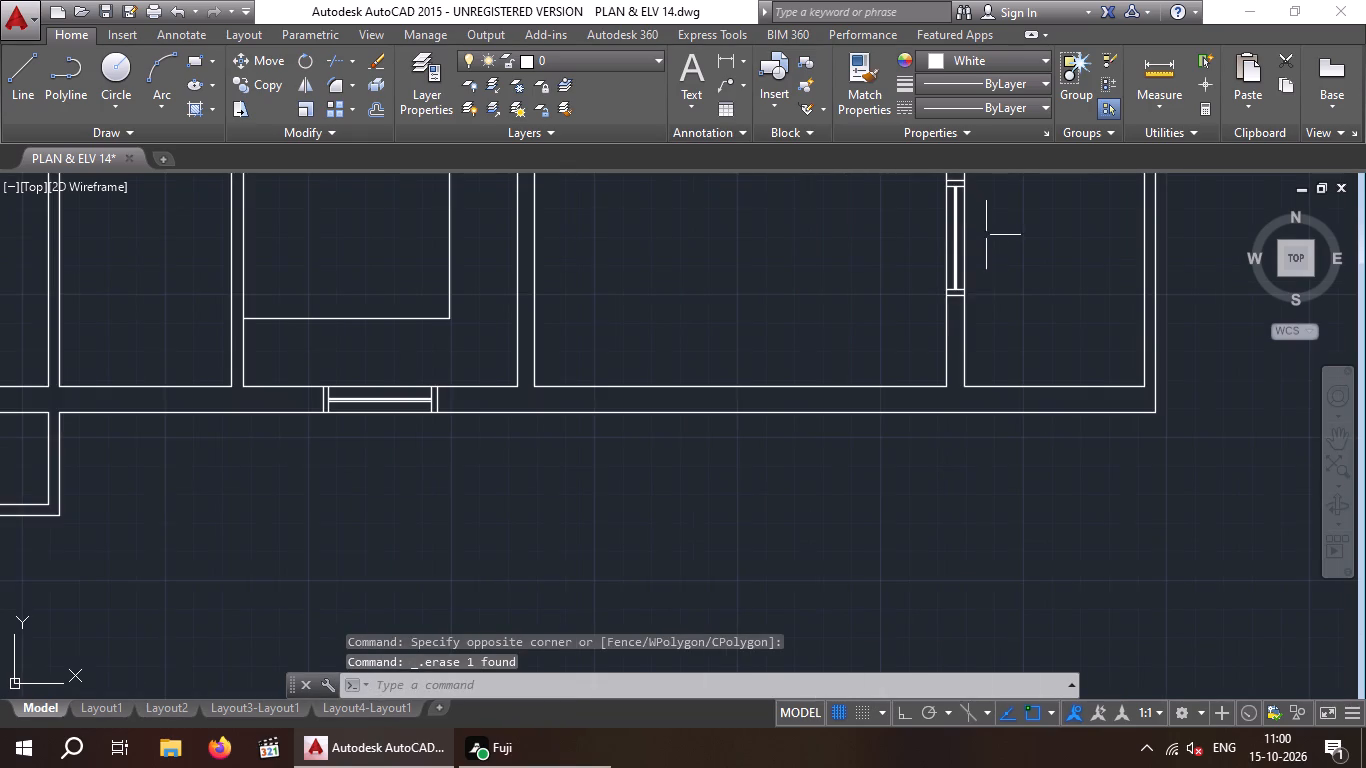
Erase the leftover guide line crossing the window in the northeast corner partition.
middle_click_drag(1002, 254, 808, 592)
scroll(842, 338, "down", 4)
middle_click_drag(842, 346, 727, 517)
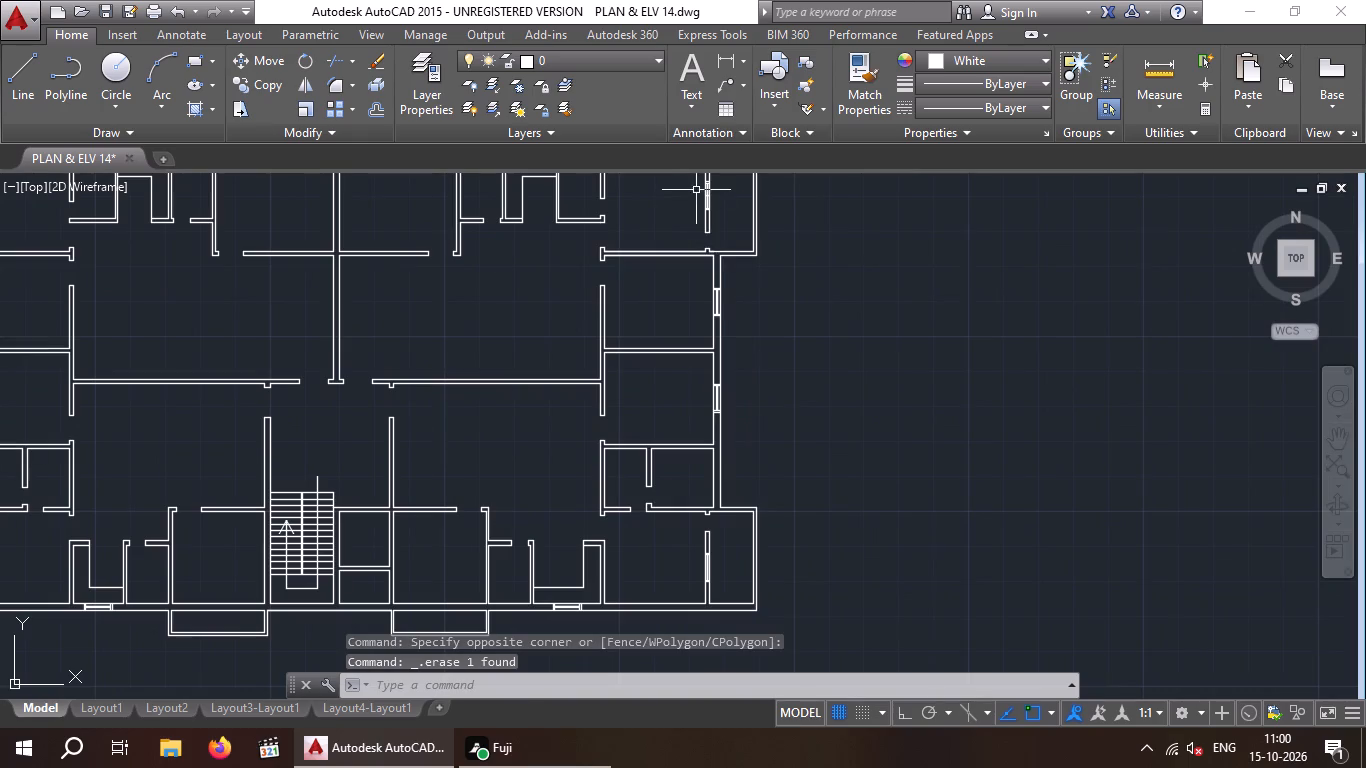
middle_click_drag(696, 256, 660, 492)
scroll(686, 434, "up", 6)
scroll(414, 423, "up", 3)
left_click_drag(495, 457, 416, 439)
left_click(398, 323)
key("Delete")
Save the drawing.
scroll(461, 320, "down", 5)
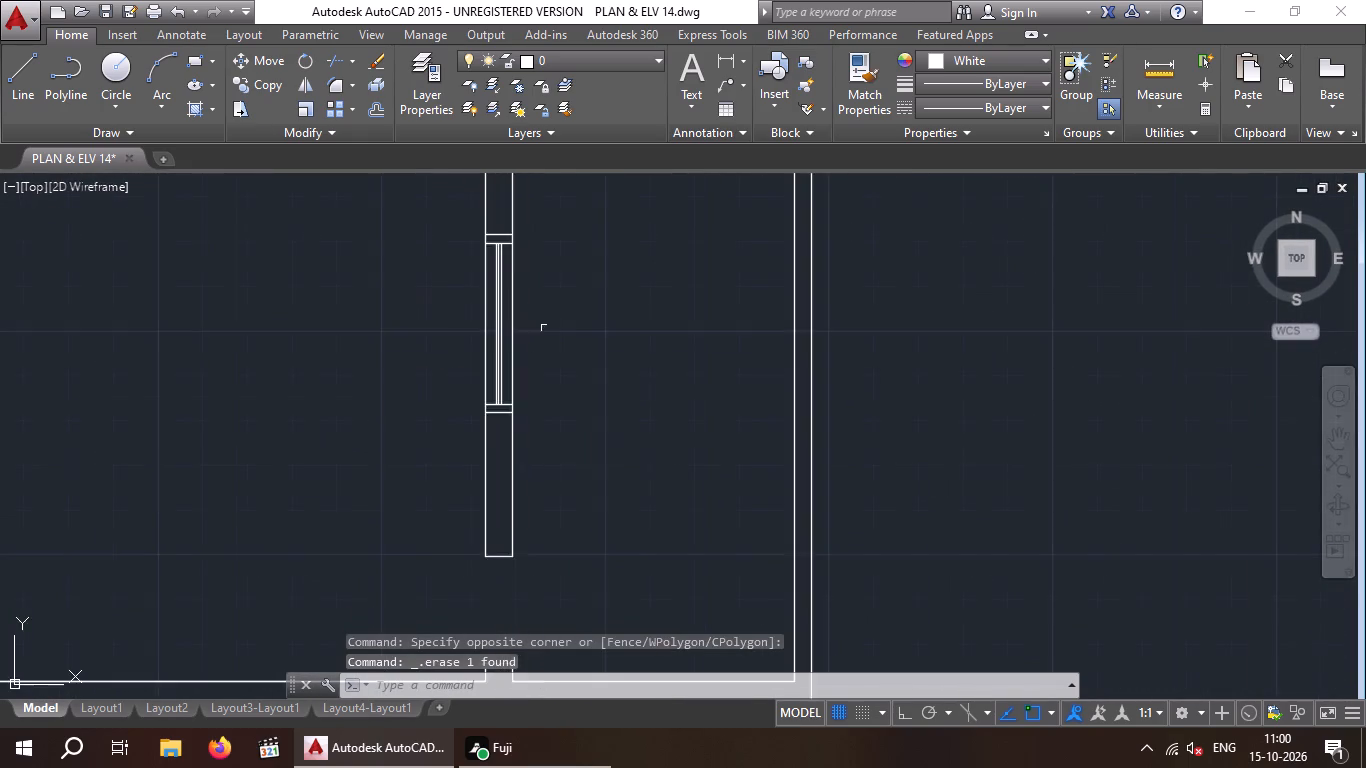
scroll(662, 351, "down", 5)
key("ctrl+s")
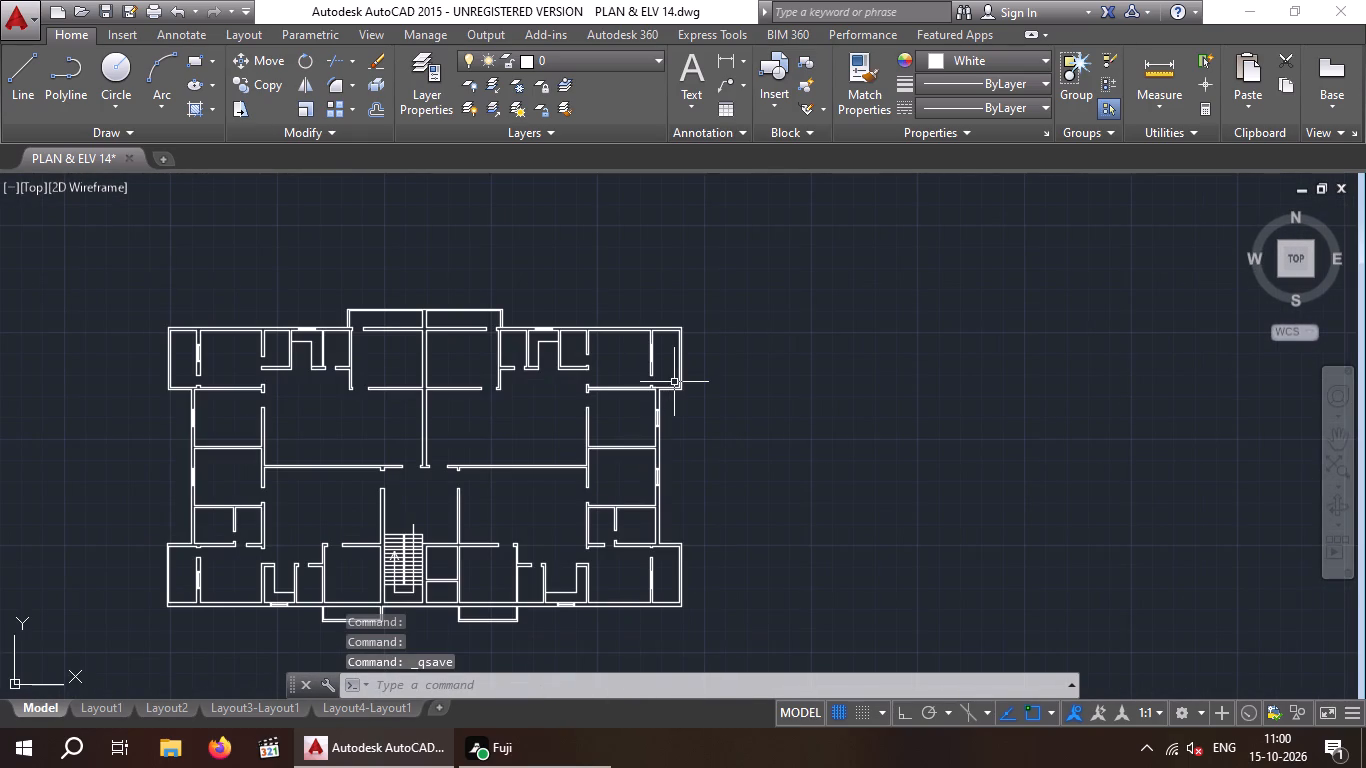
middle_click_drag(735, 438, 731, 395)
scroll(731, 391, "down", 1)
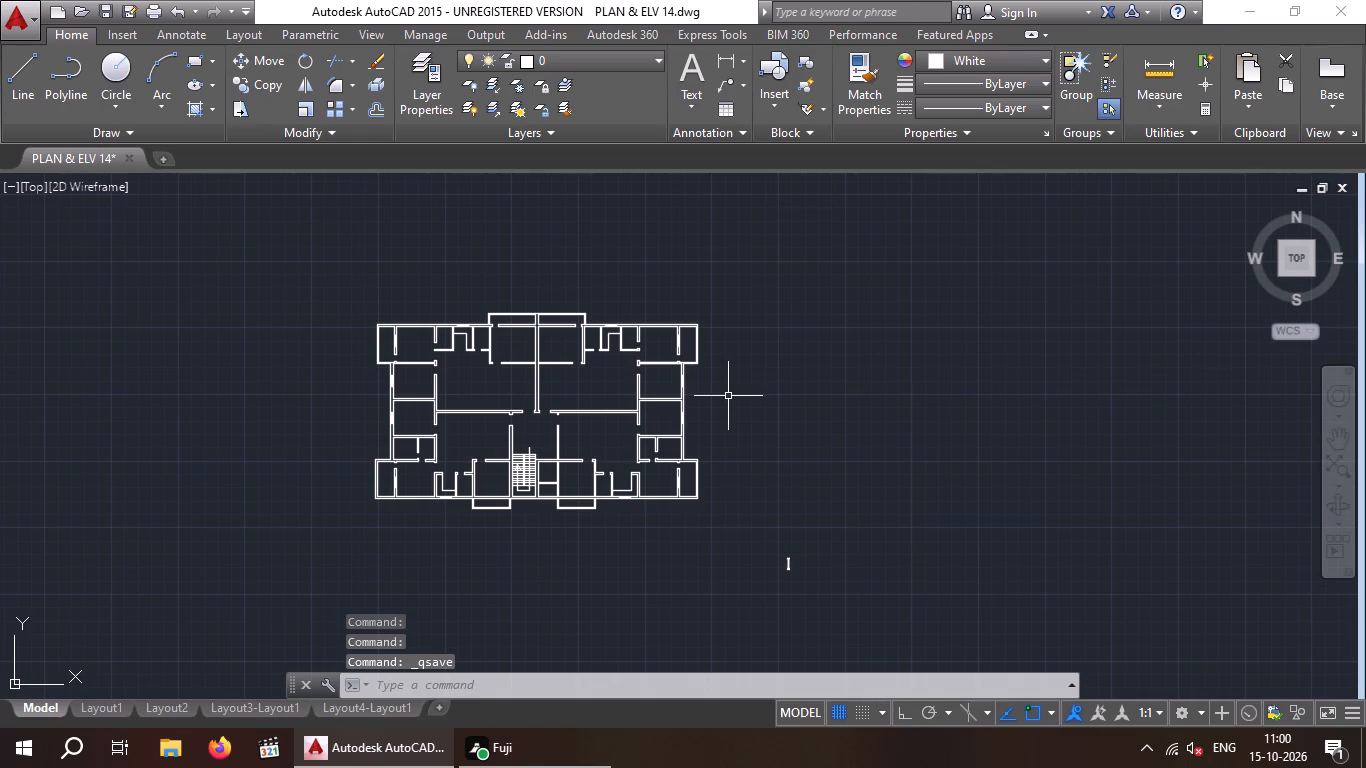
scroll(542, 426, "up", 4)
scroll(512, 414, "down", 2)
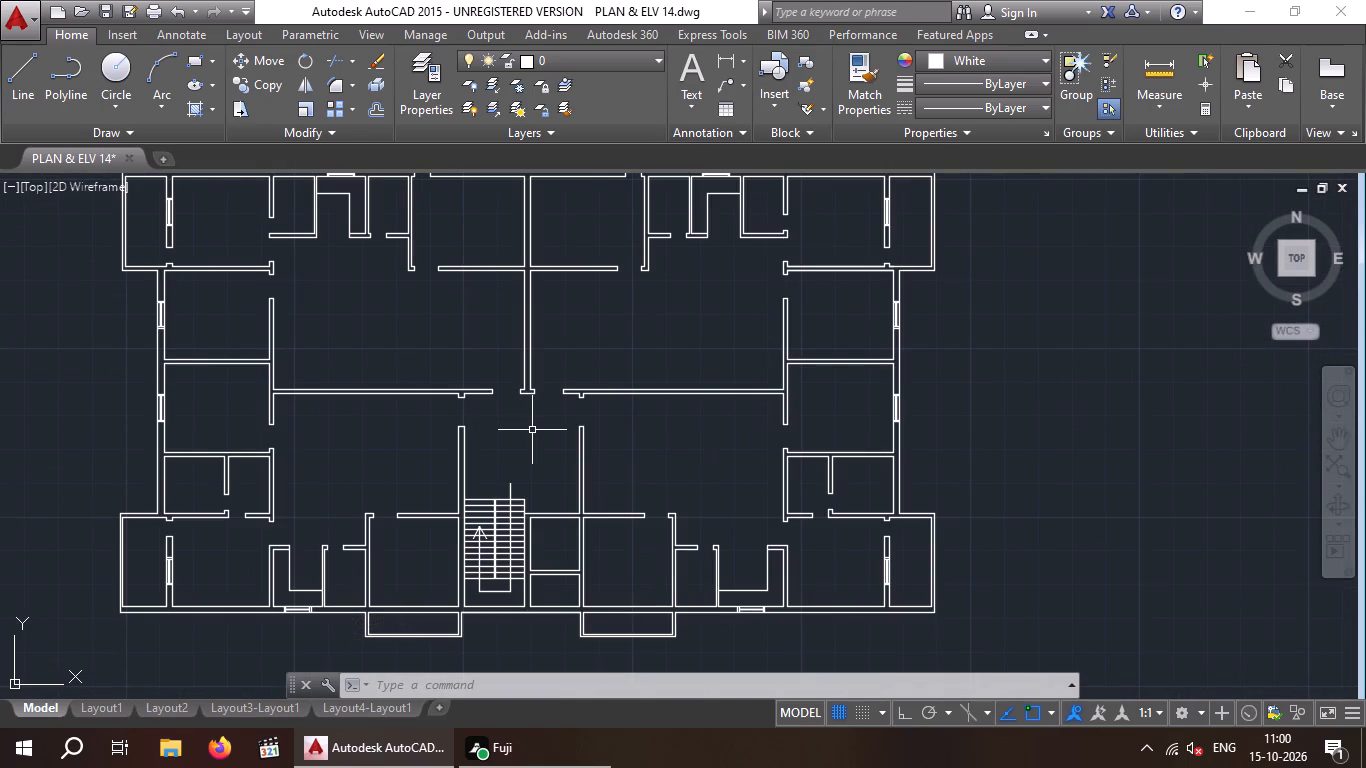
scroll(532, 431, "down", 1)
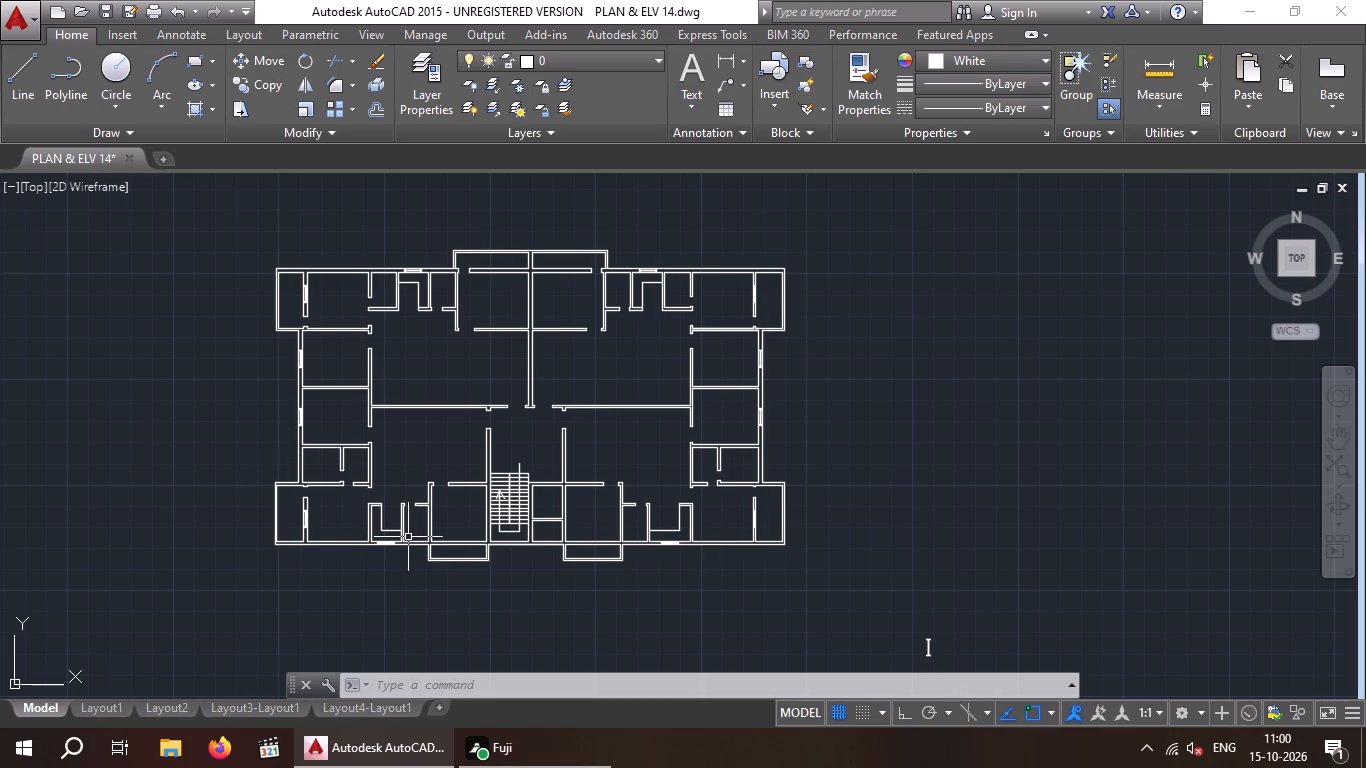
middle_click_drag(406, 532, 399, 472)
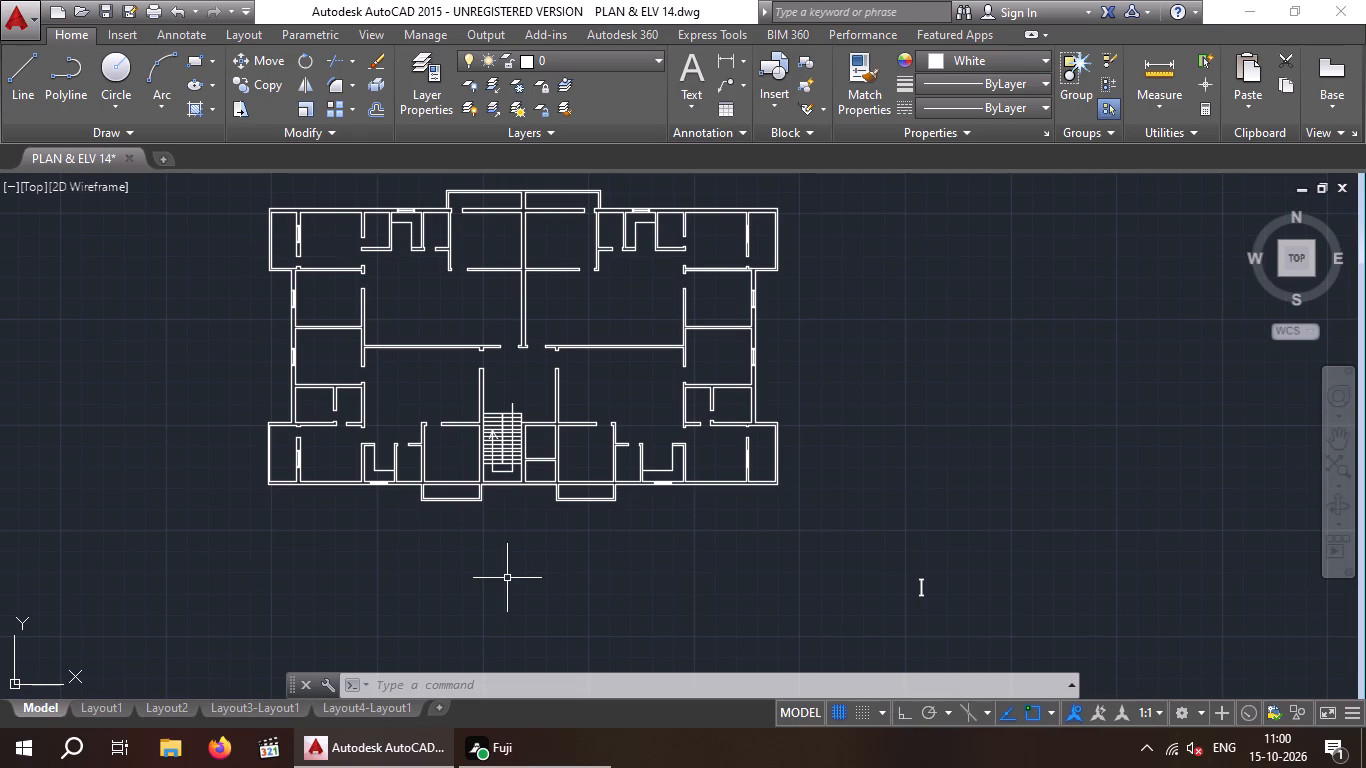
Draw a guide line across the south wall at the midpoint of the narrow room just west of the southeast window.
key("l")
key("Return")
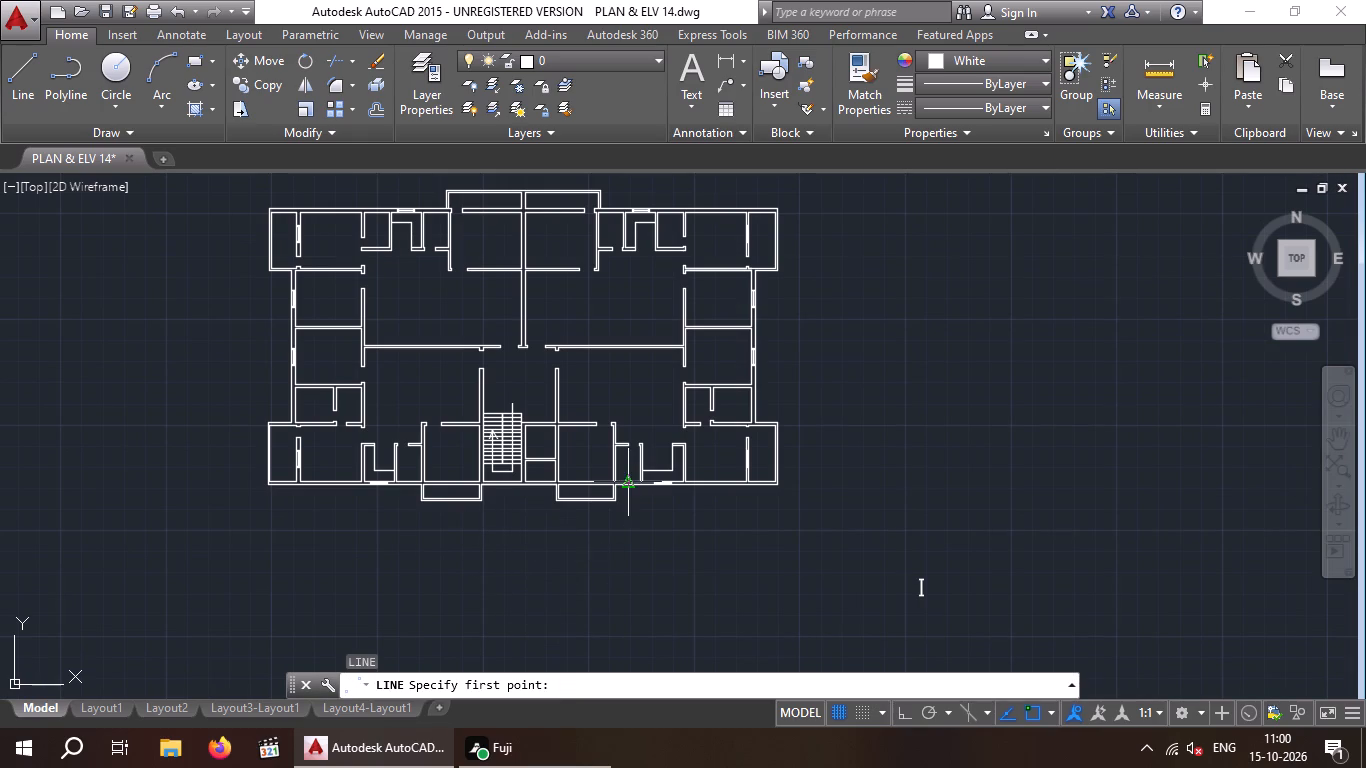
scroll(628, 482, "up", 6)
left_click_drag(591, 437, 591, 461)
left_click(593, 503)
key("space")
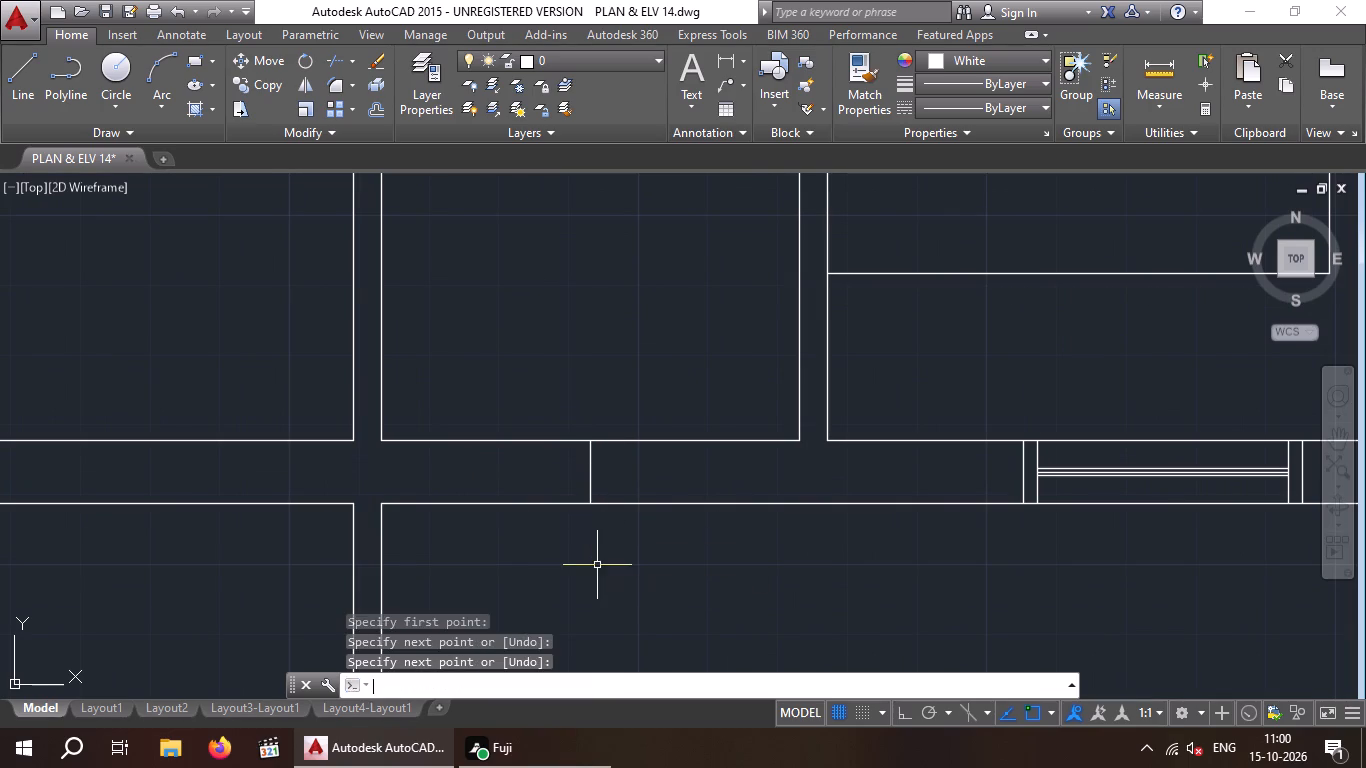
Draw a guide line across the south wall at the midpoint of the narrow room just east of the southwest window.
scroll(599, 560, "down", 5)
middle_click_drag(604, 568, 761, 521)
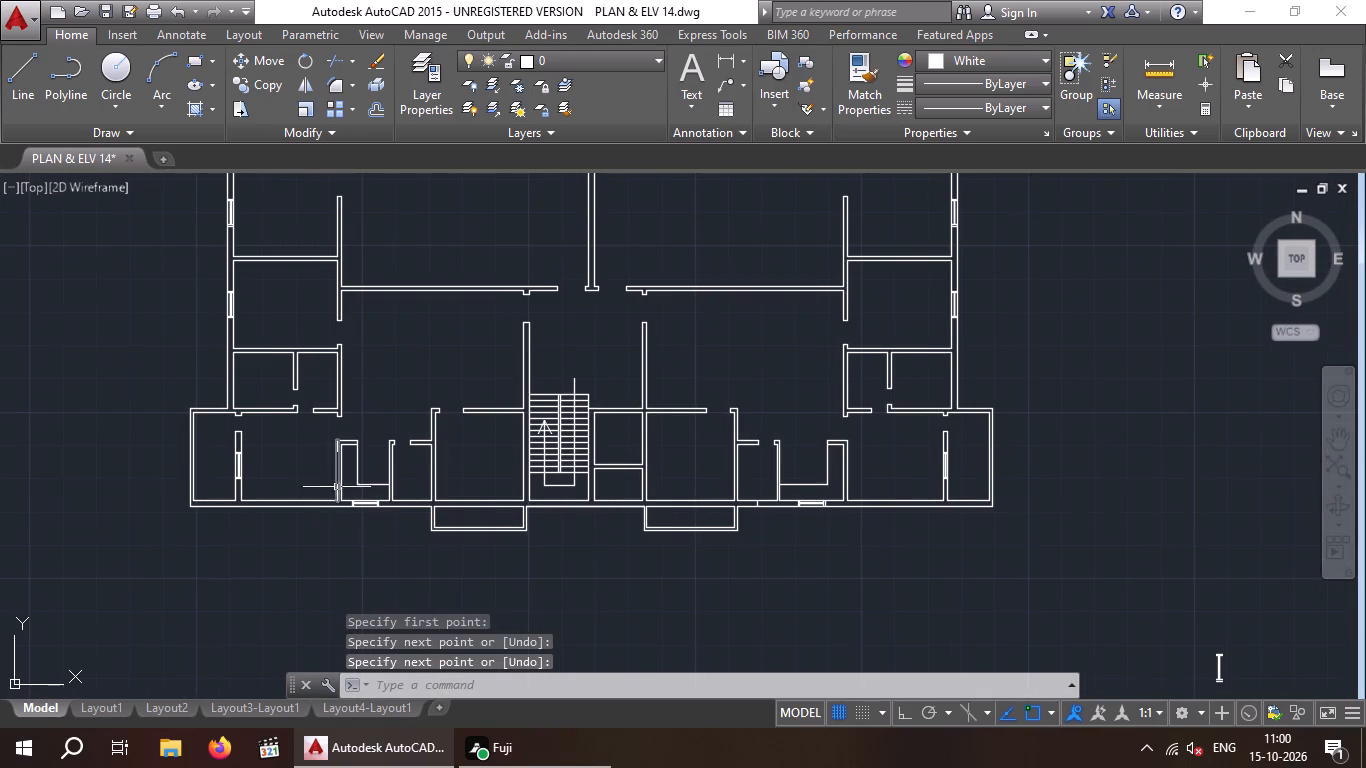
scroll(429, 512, "up", 4)
key("space")
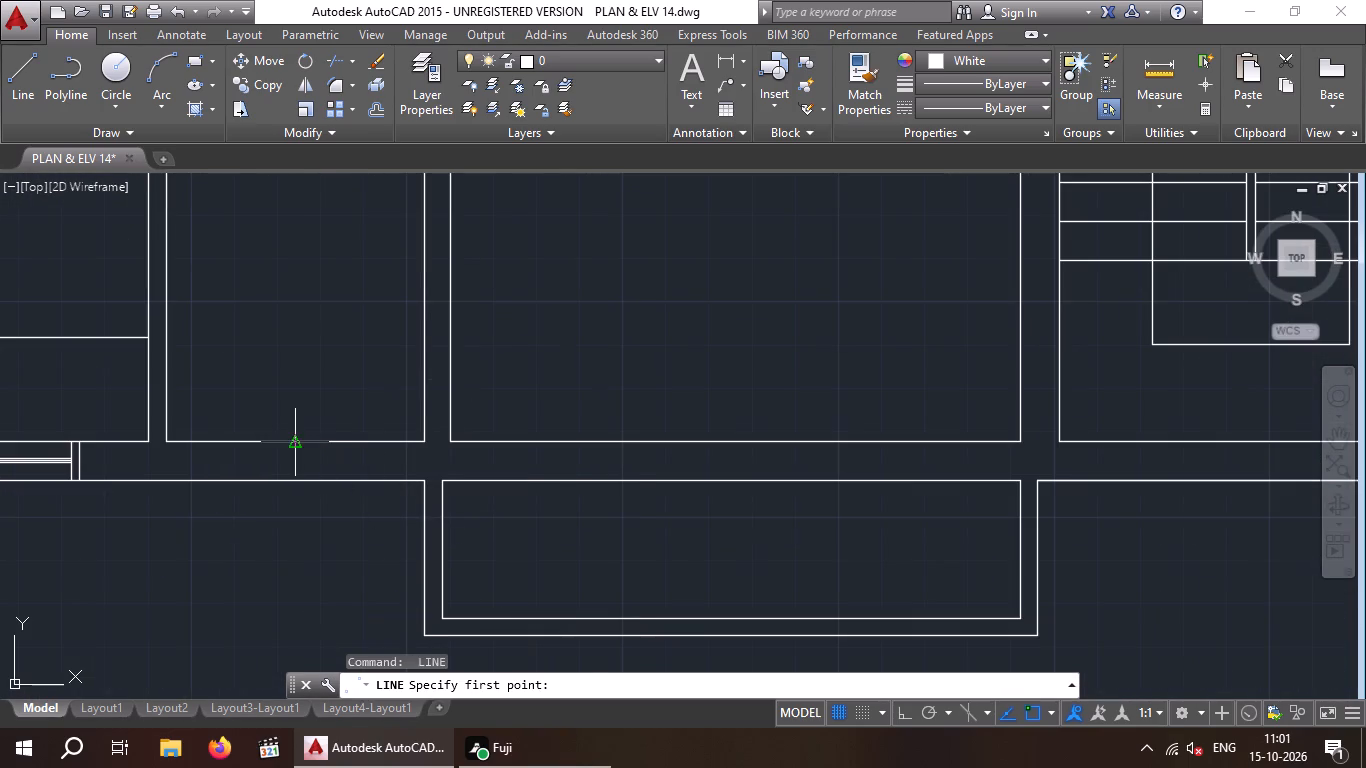
left_click(290, 444)
scroll(294, 484, "up", 2)
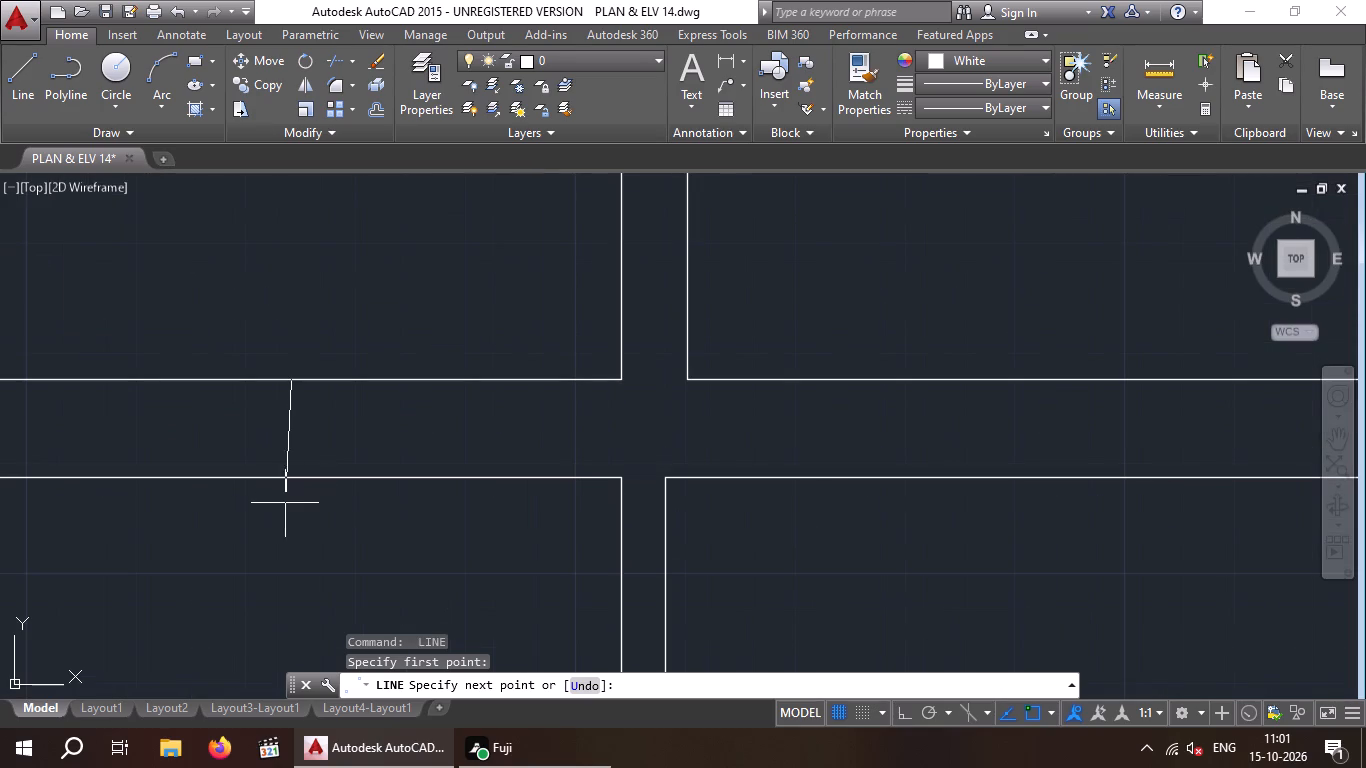
left_click(292, 477)
key("space")
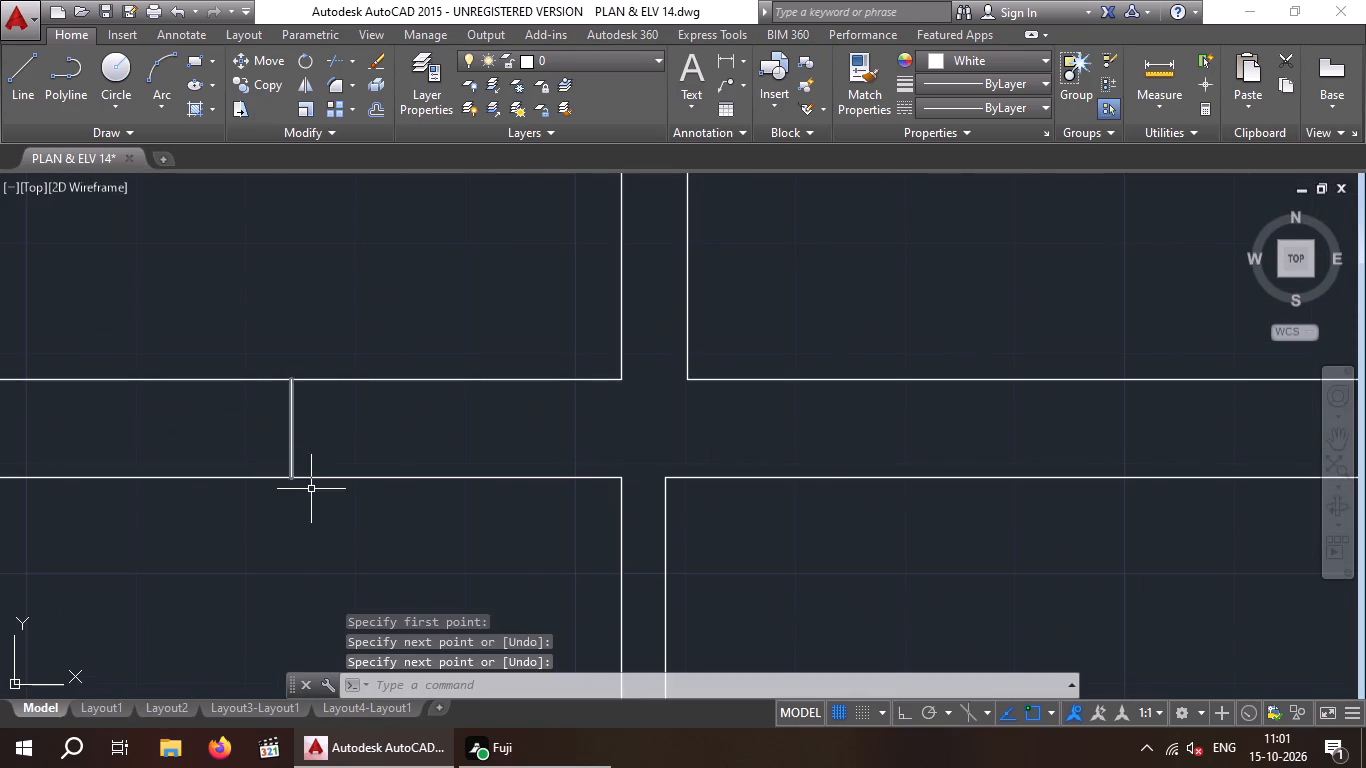
Draw guide lines across the north wall at the midpoints of the two small rooms on either side of the northwest window.
scroll(311, 489, "down", 8)
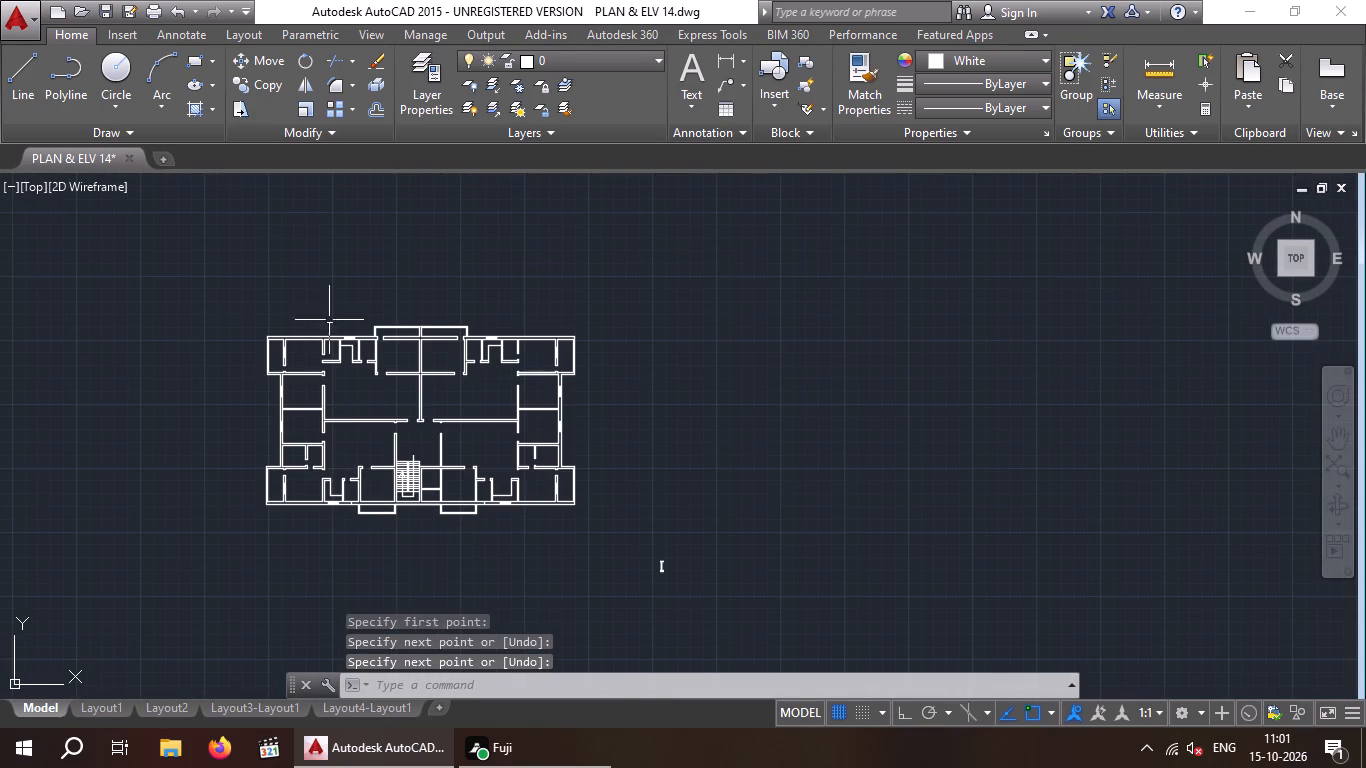
scroll(325, 337, "up", 4)
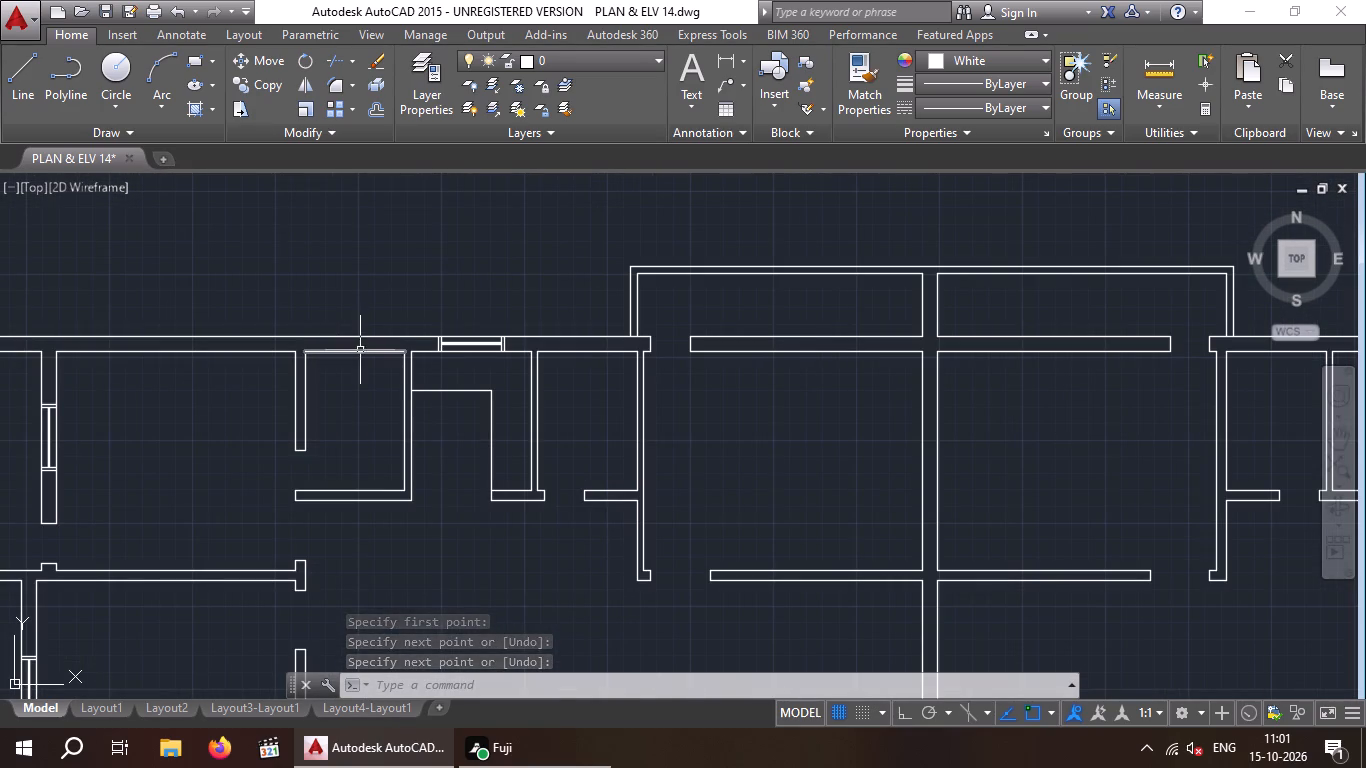
key("space")
left_click(350, 353)
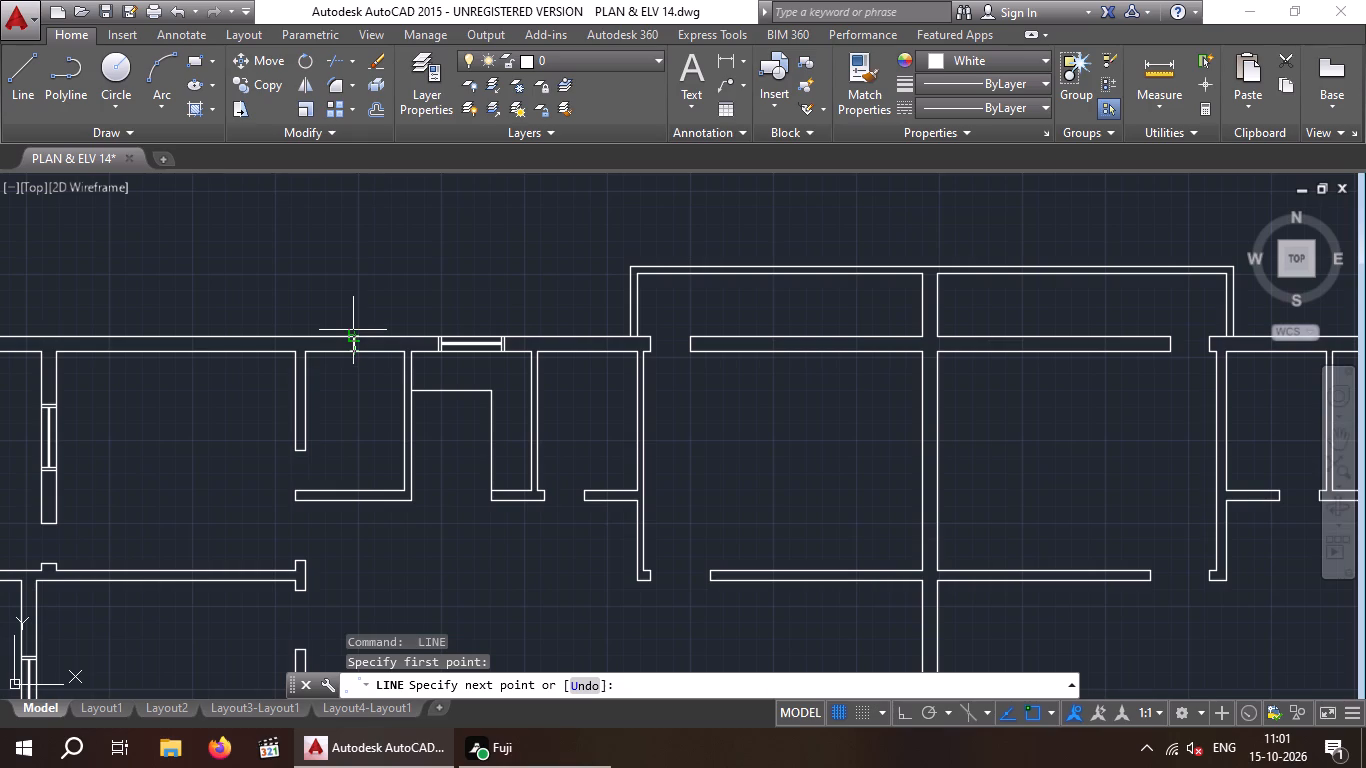
left_click(353, 329)
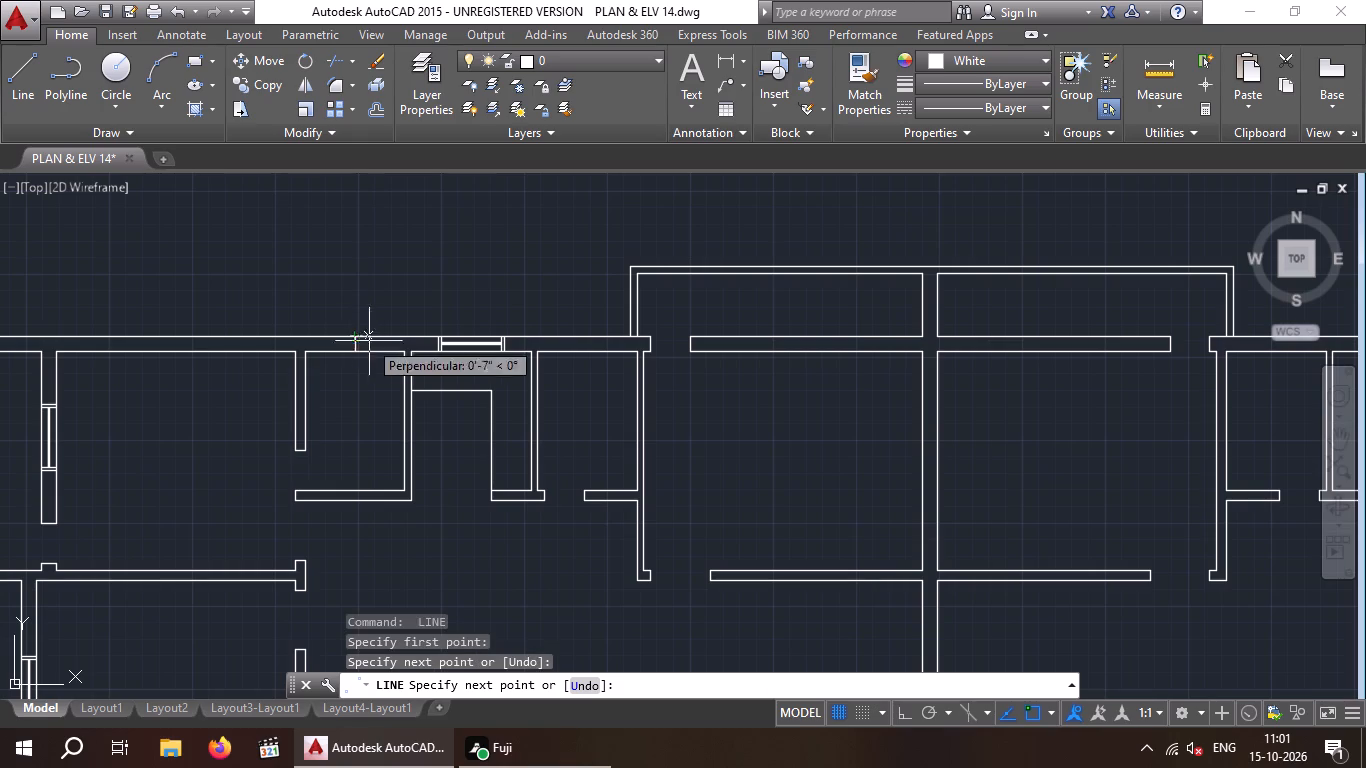
key("space")
key("space")
left_click(585, 353)
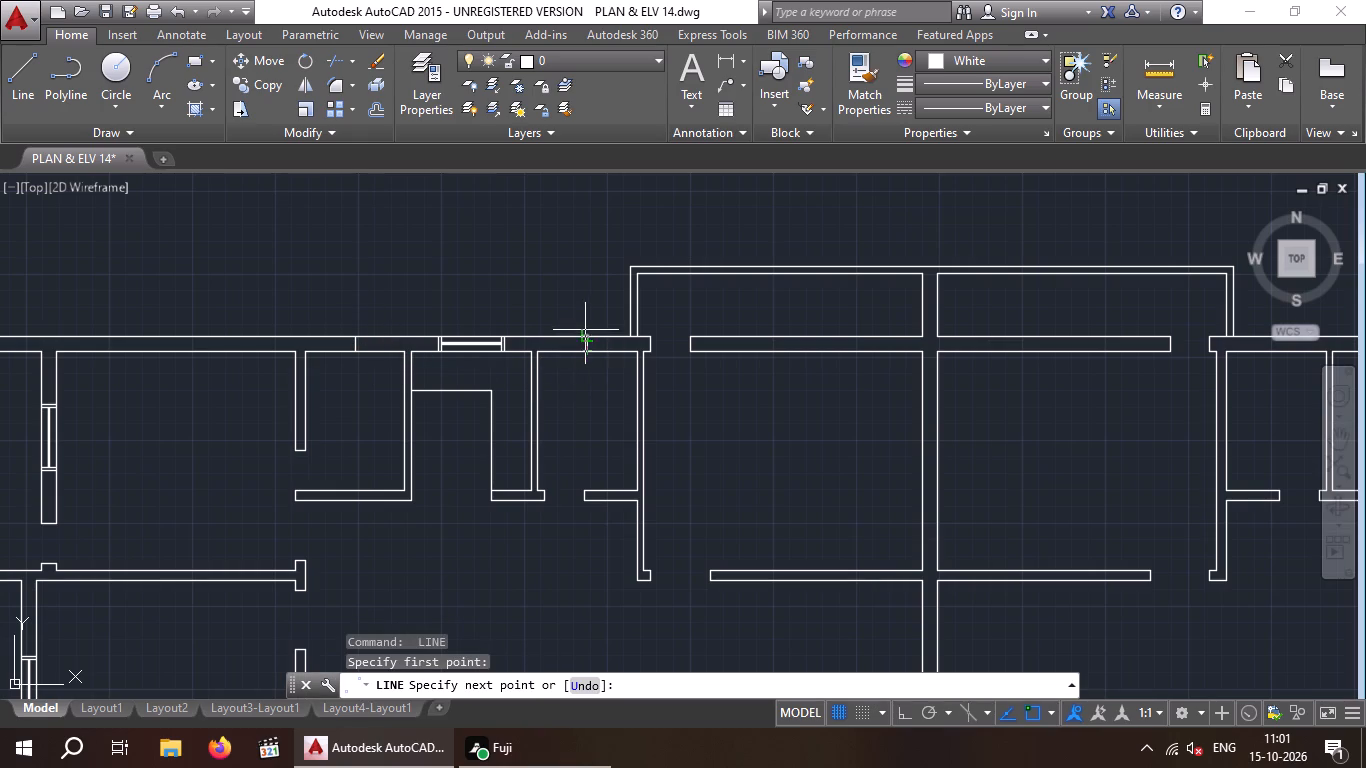
left_click(588, 333)
key("space")
Draw guide lines across the north wall at the midpoints of the two small rooms on either side of the northeast window.
scroll(545, 397, "down", 2)
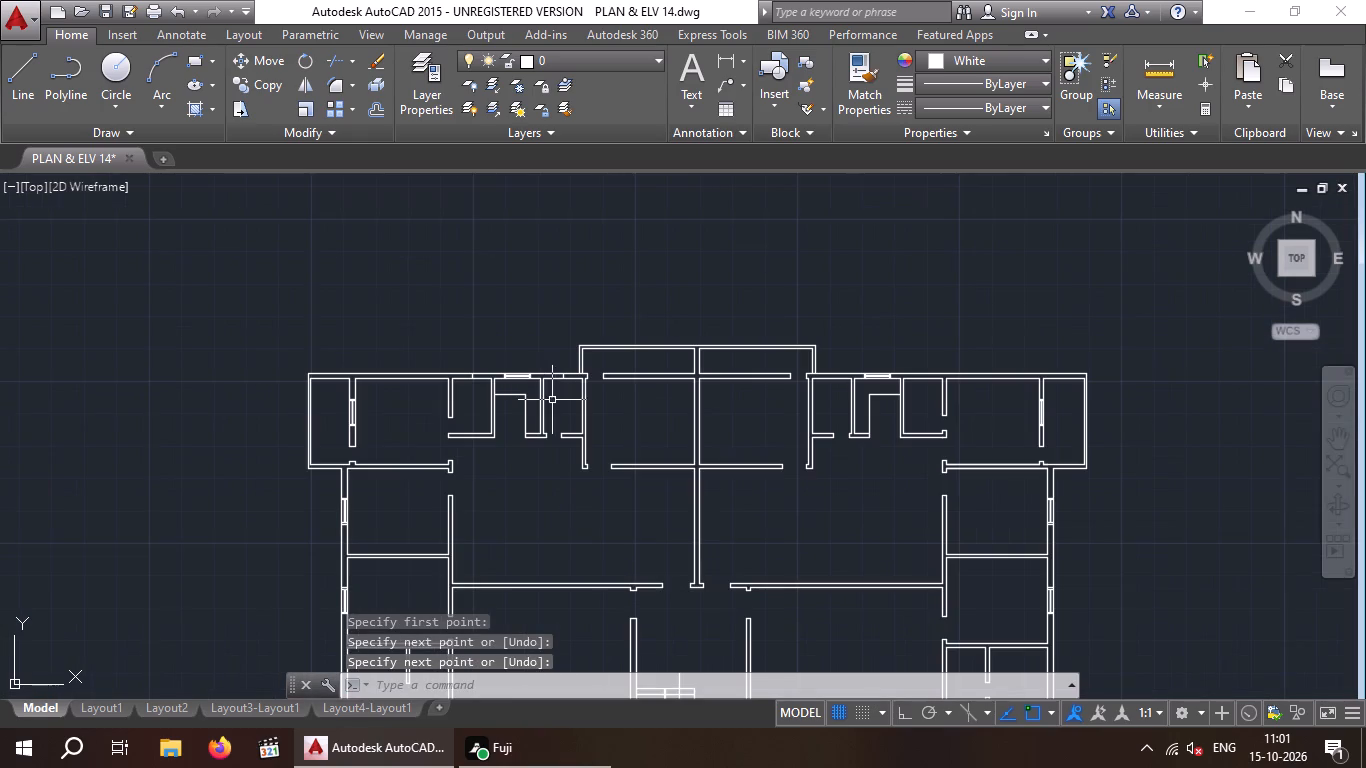
middle_click_drag(696, 406, 381, 408)
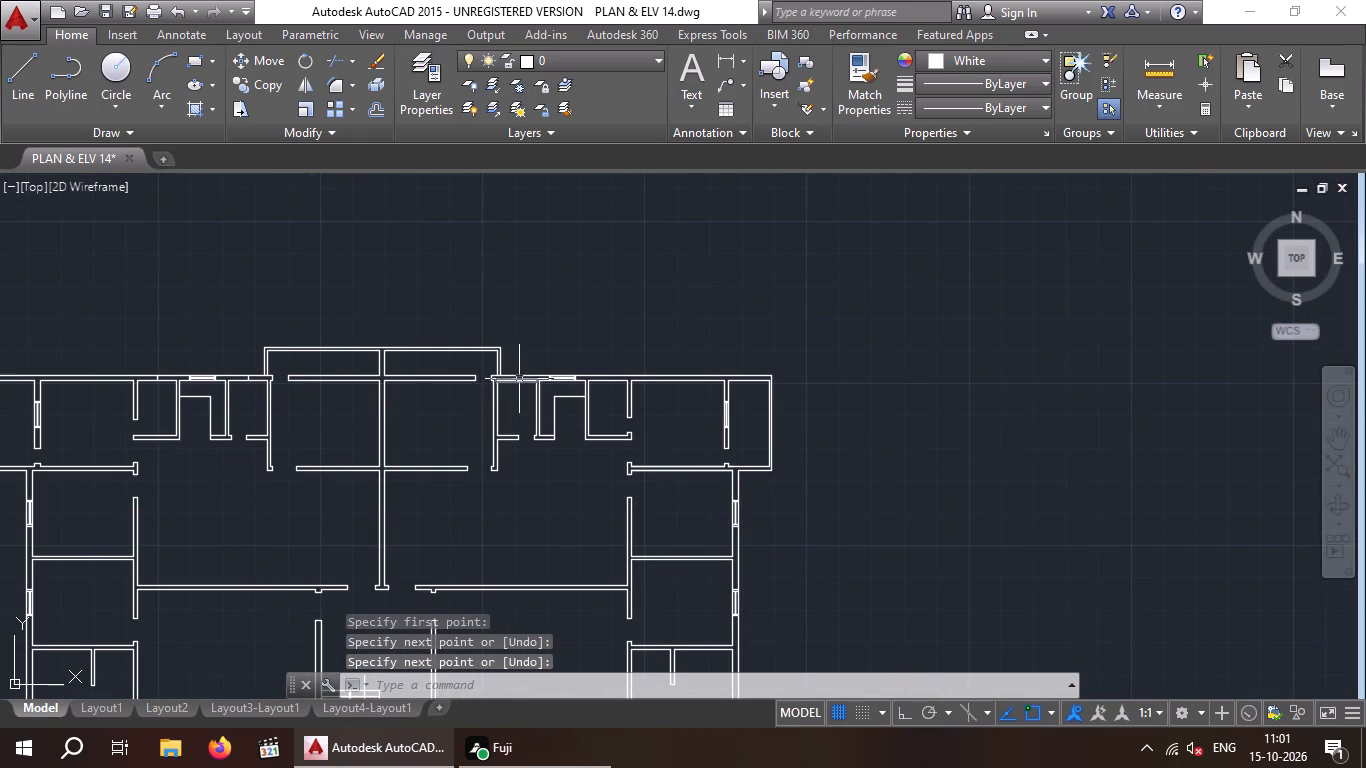
scroll(517, 379, "up", 4)
key("space")
left_click(501, 387)
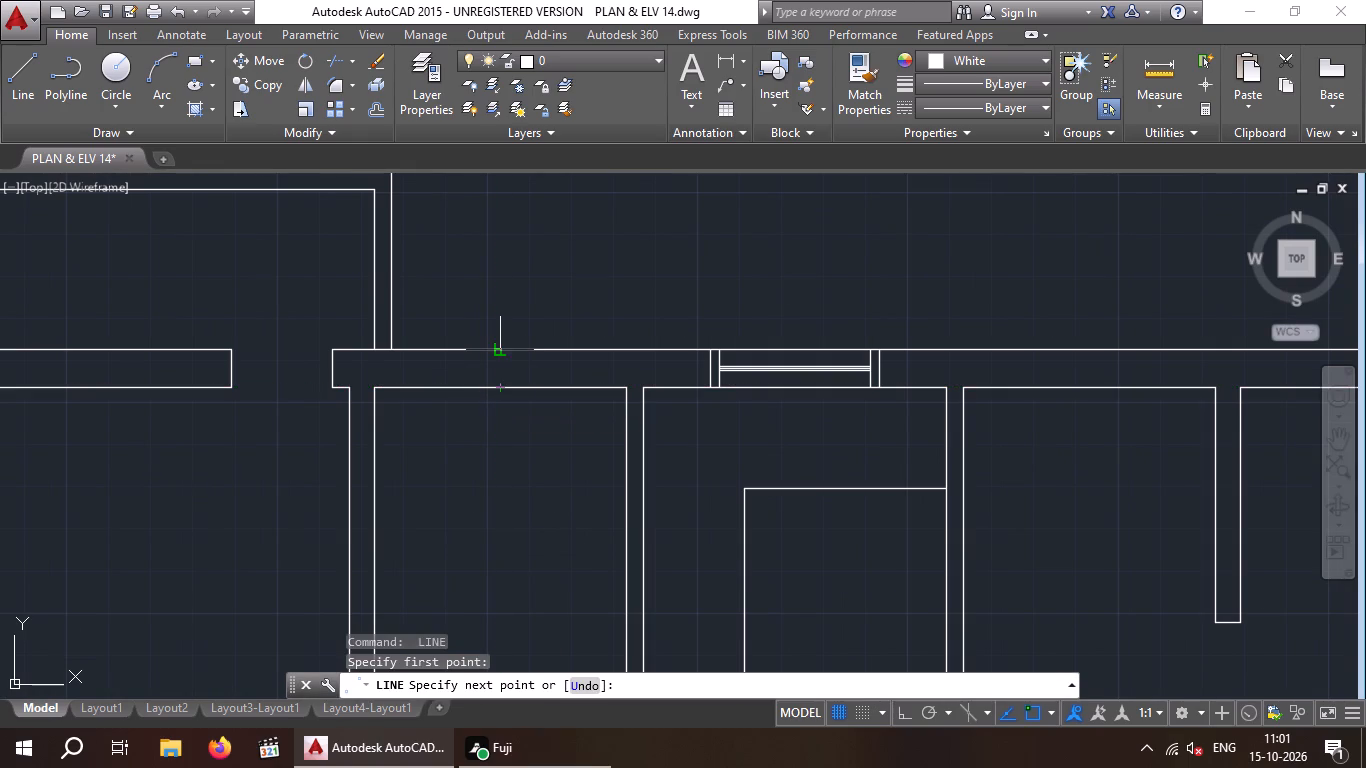
left_click(503, 344)
key("space")
scroll(536, 423, "down", 2)
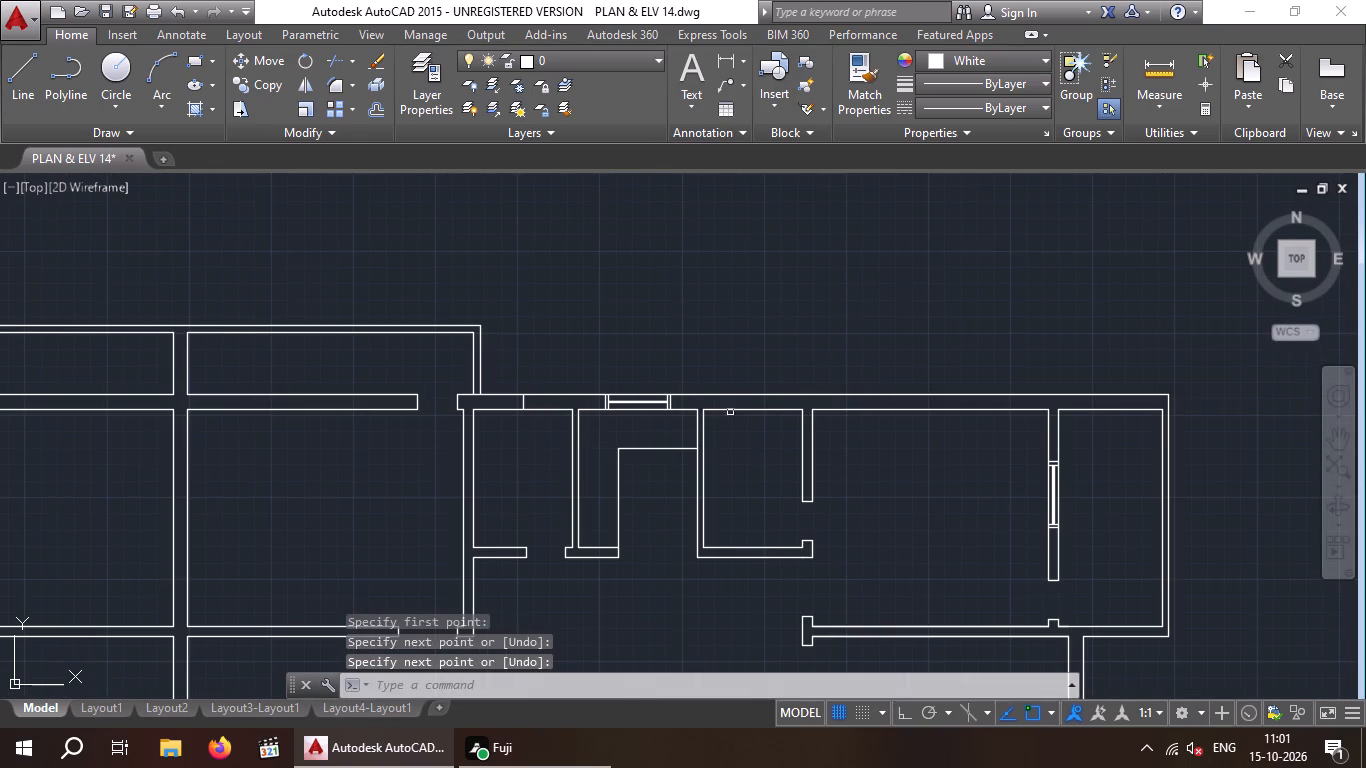
key("space")
scroll(747, 411, "up", 2)
left_click(768, 398)
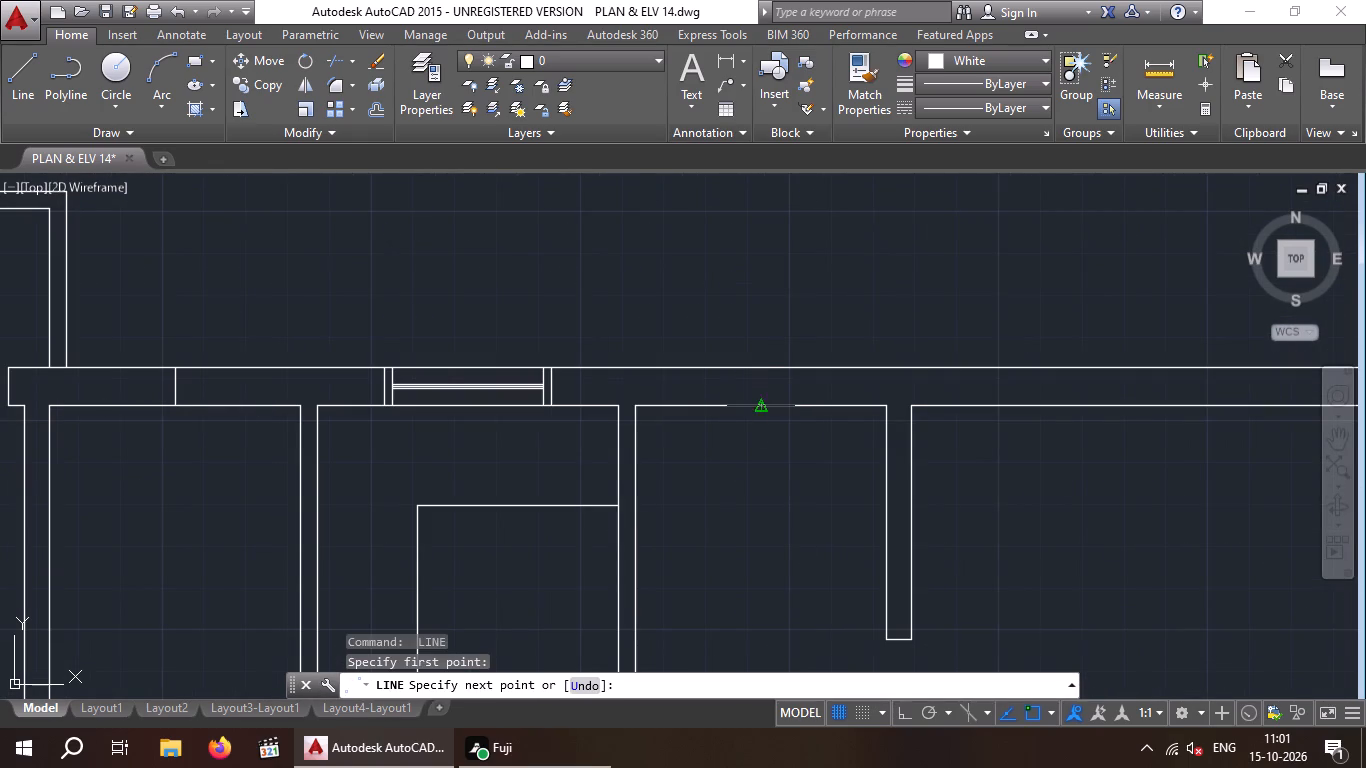
left_click(764, 371)
key("space")
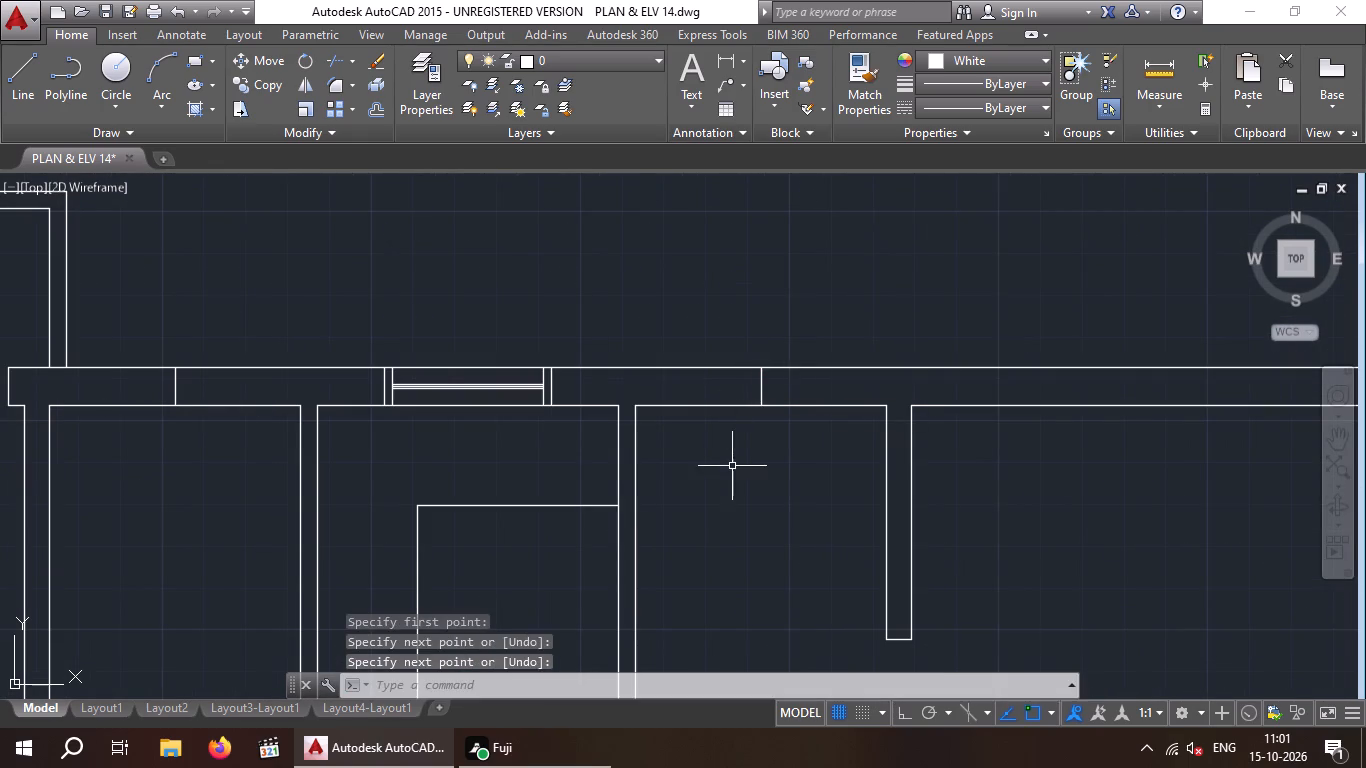
Turn Ortho on and rotate the spare window symbol outside the plan by 270° to lie horizontally.
scroll(733, 467, "down", 3)
middle_click_drag(727, 507, 727, 427)
scroll(724, 434, "down", 1)
middle_click_drag(670, 501, 688, 388)
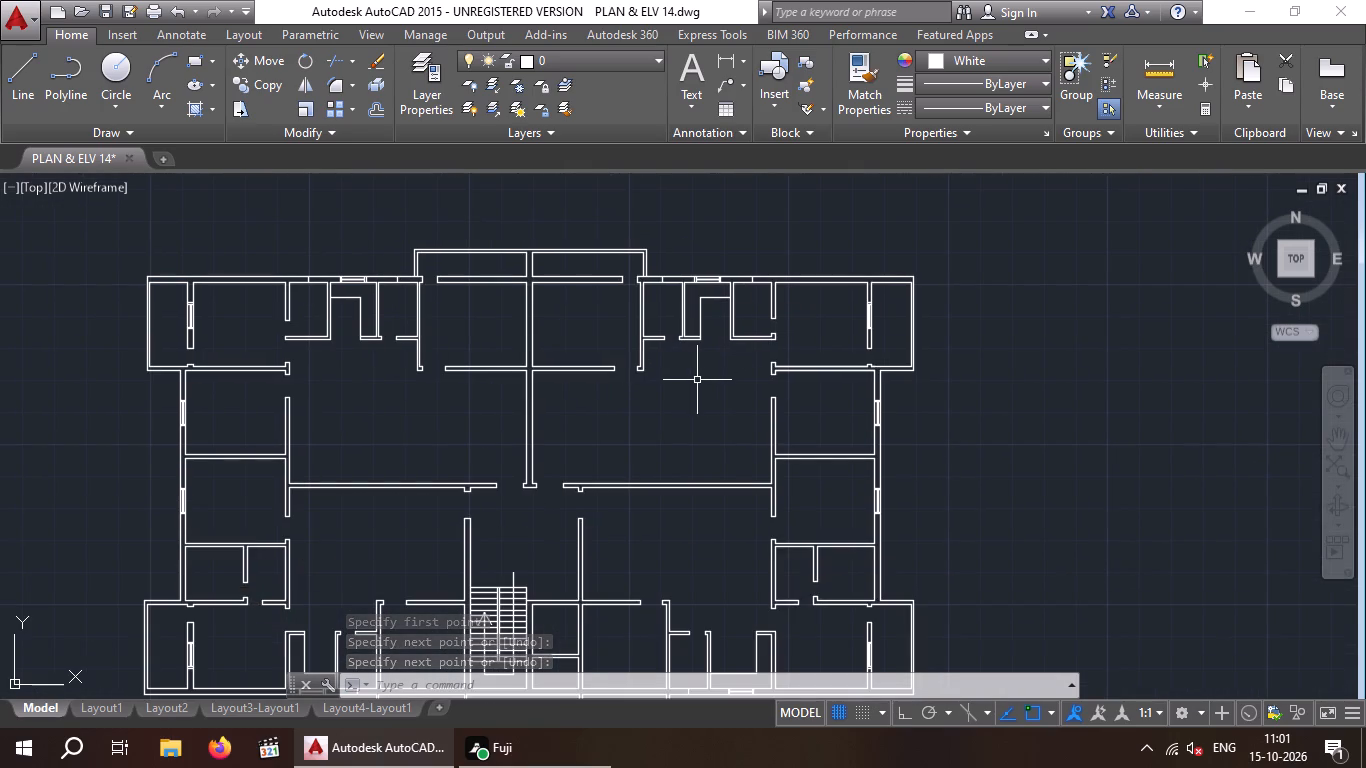
middle_click_drag(638, 434, 638, 433)
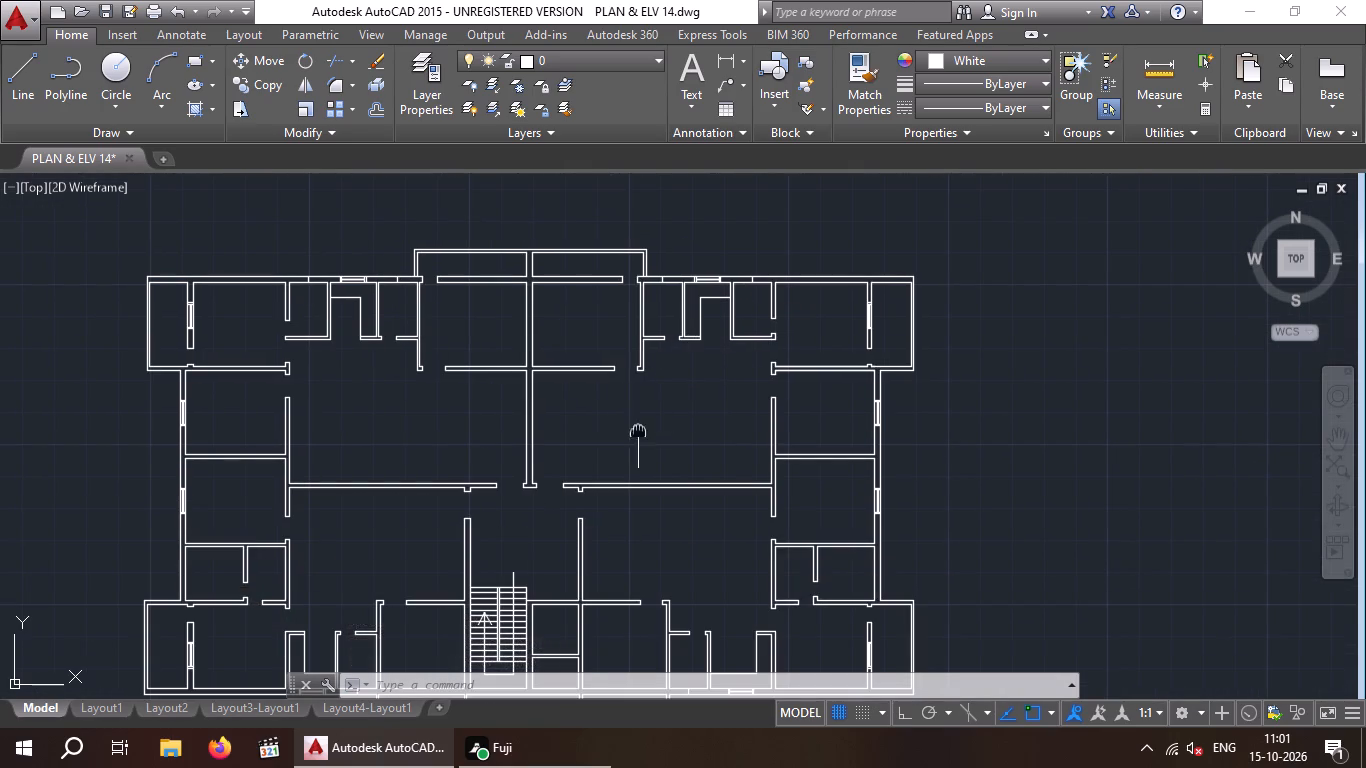
middle_click_drag(638, 433, 672, 248)
scroll(657, 257, "down", 2)
scroll(861, 425, "up", 3)
left_click_drag(884, 311, 684, 526)
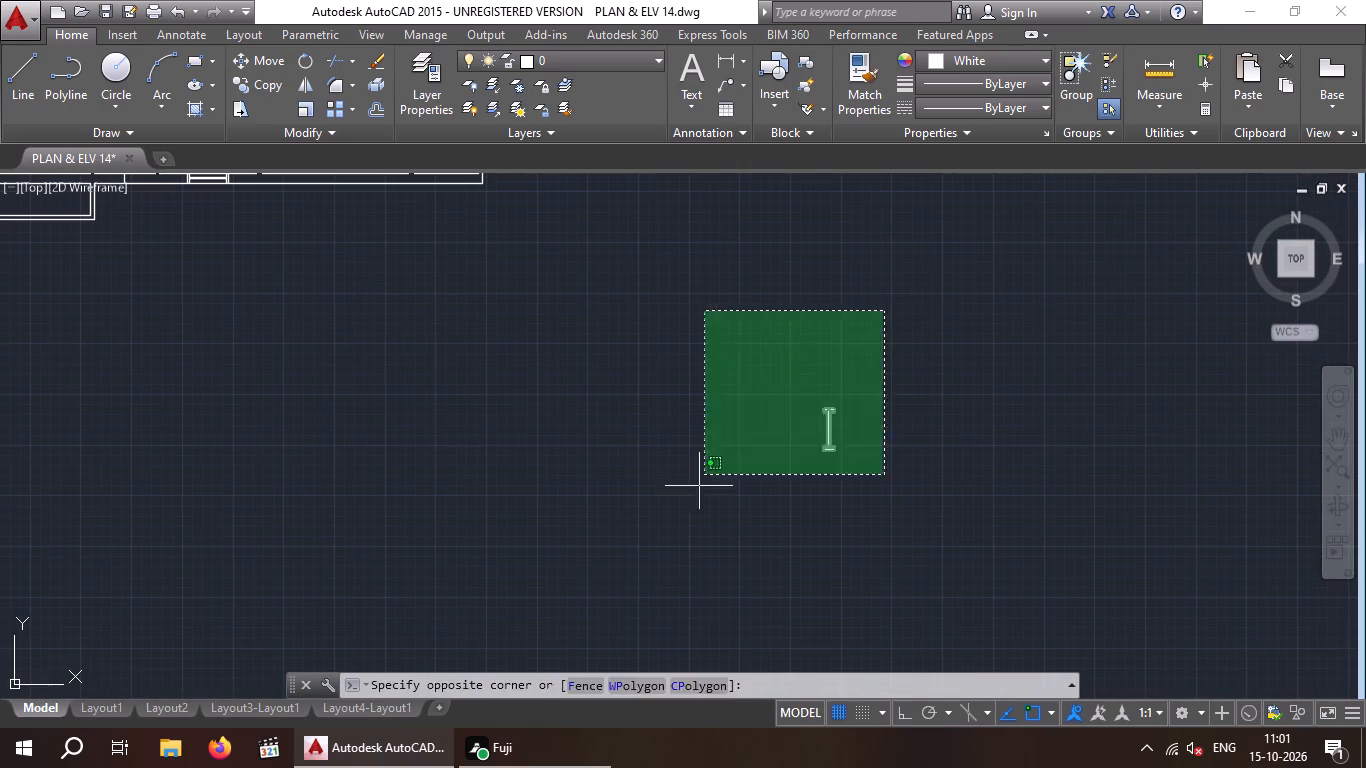
left_click(737, 551)
left_click_drag(831, 540, 743, 486)
left_click_drag(807, 314, 703, 354)
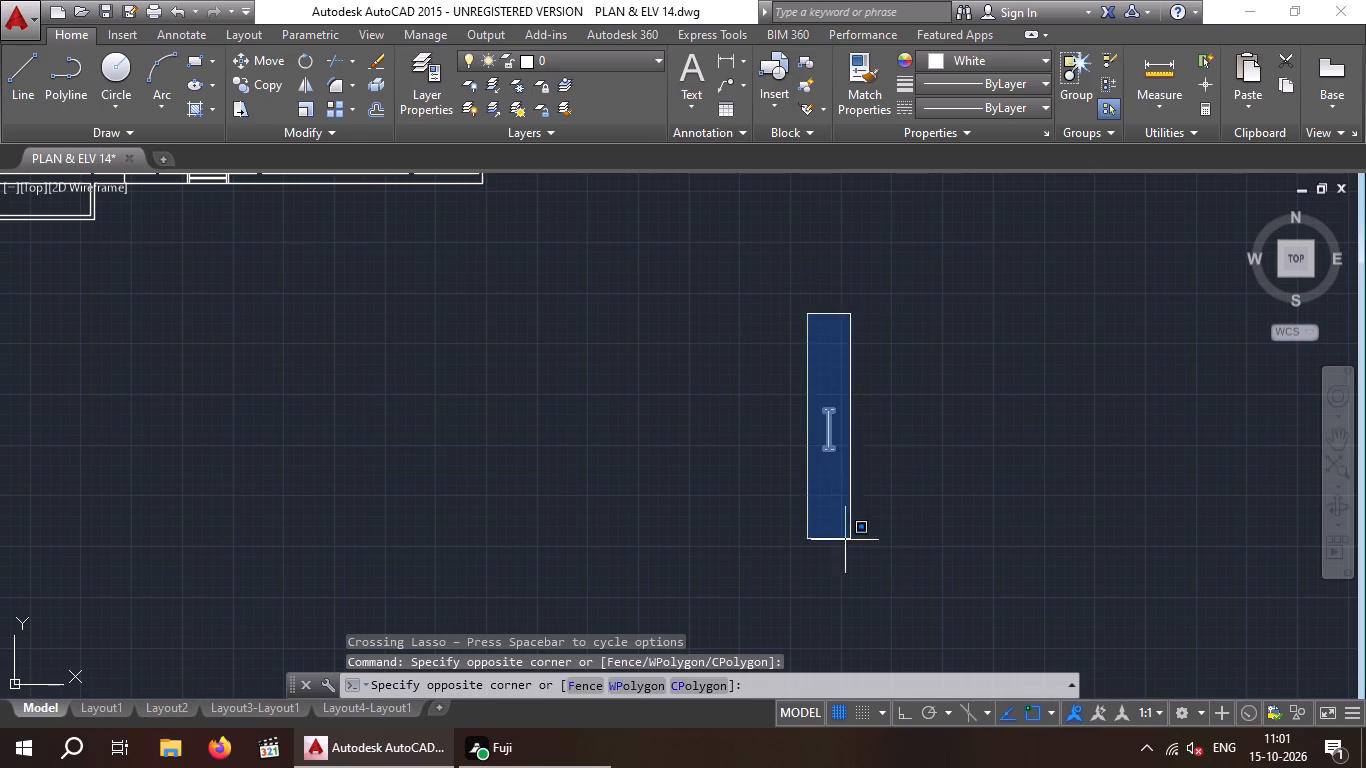
left_click(836, 539)
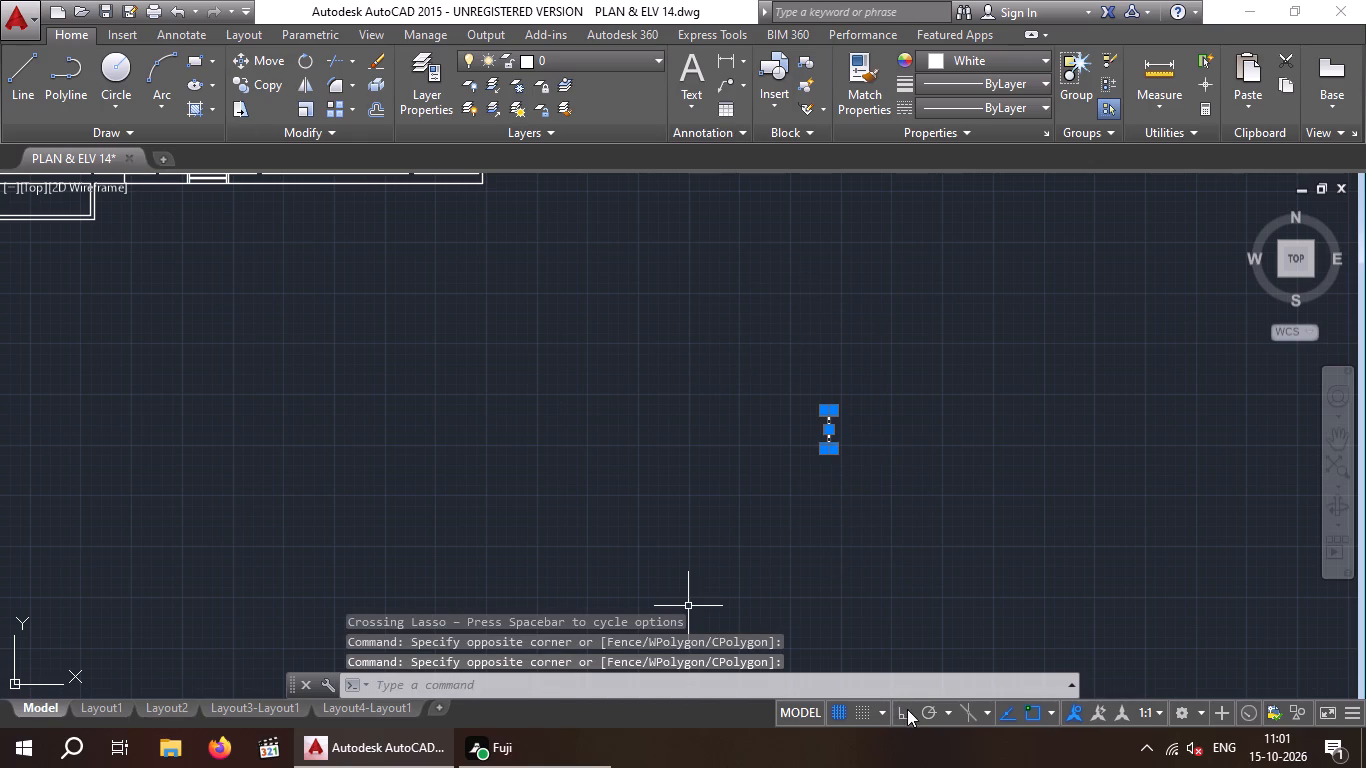
left_click(907, 709)
left_click(303, 57)
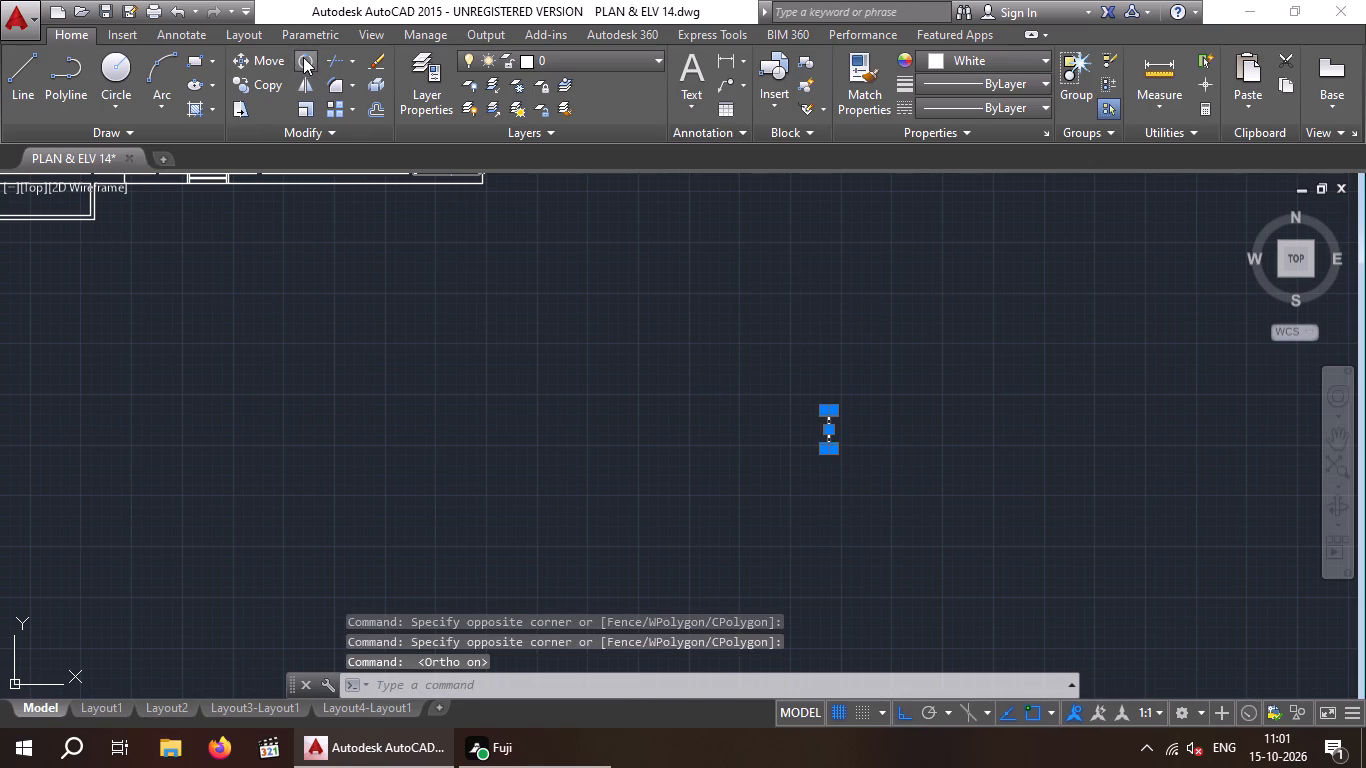
left_click_drag(841, 451, 813, 463)
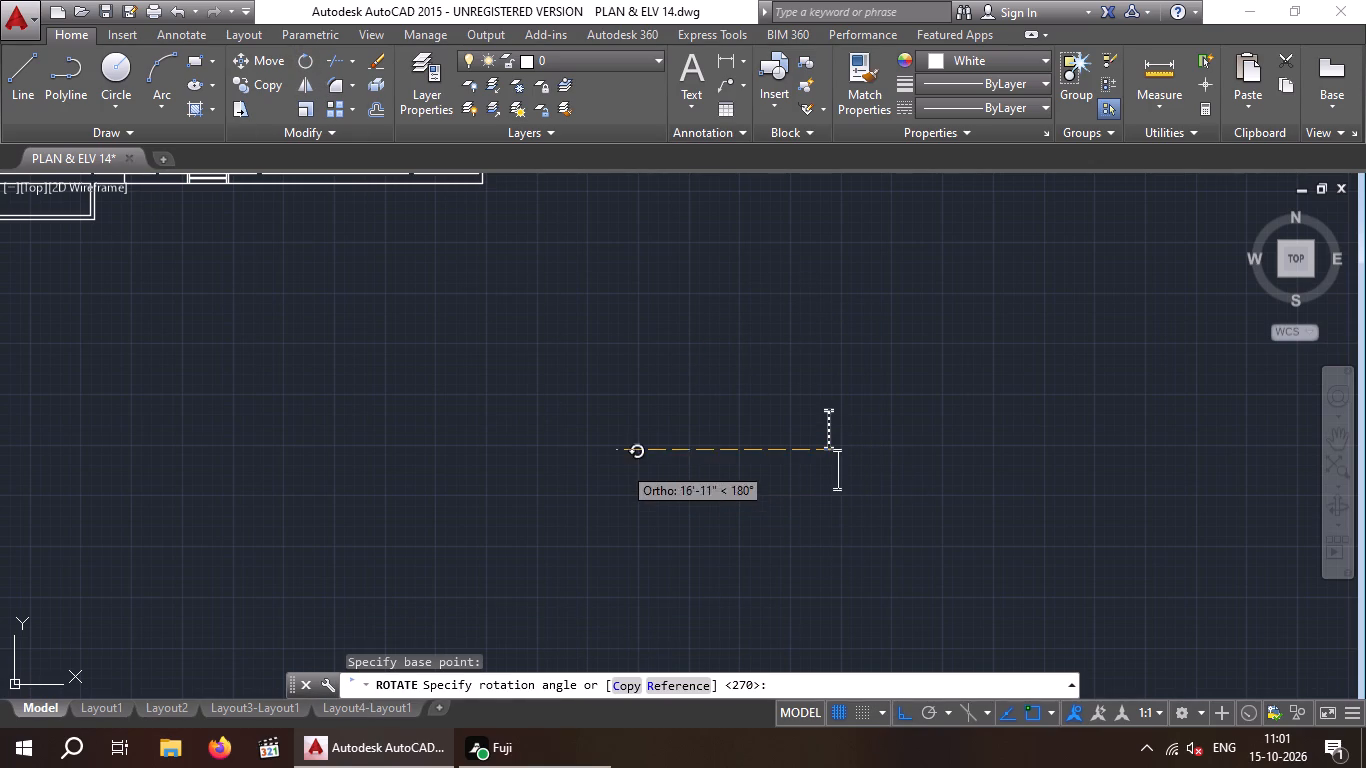
left_click(781, 607)
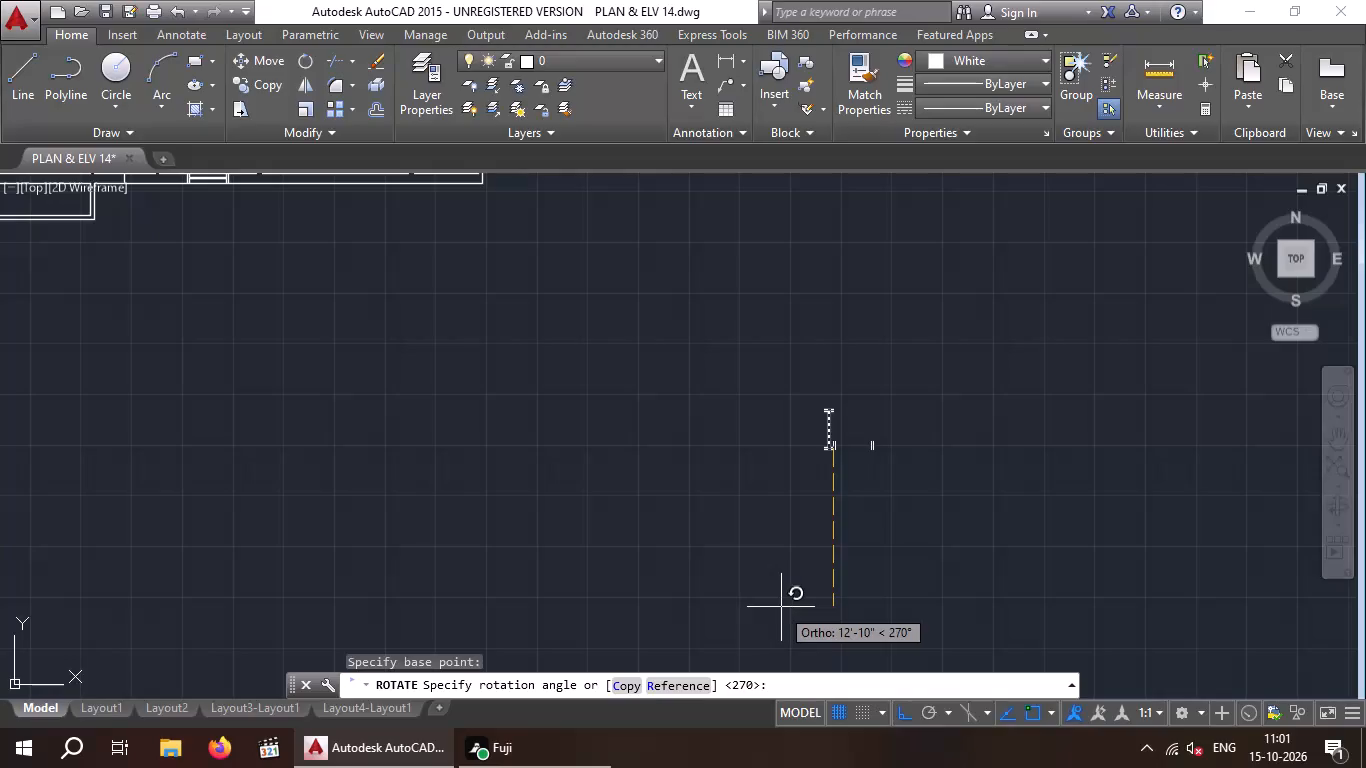
scroll(875, 475, "up", 4)
middle_click_drag(758, 467, 558, 643)
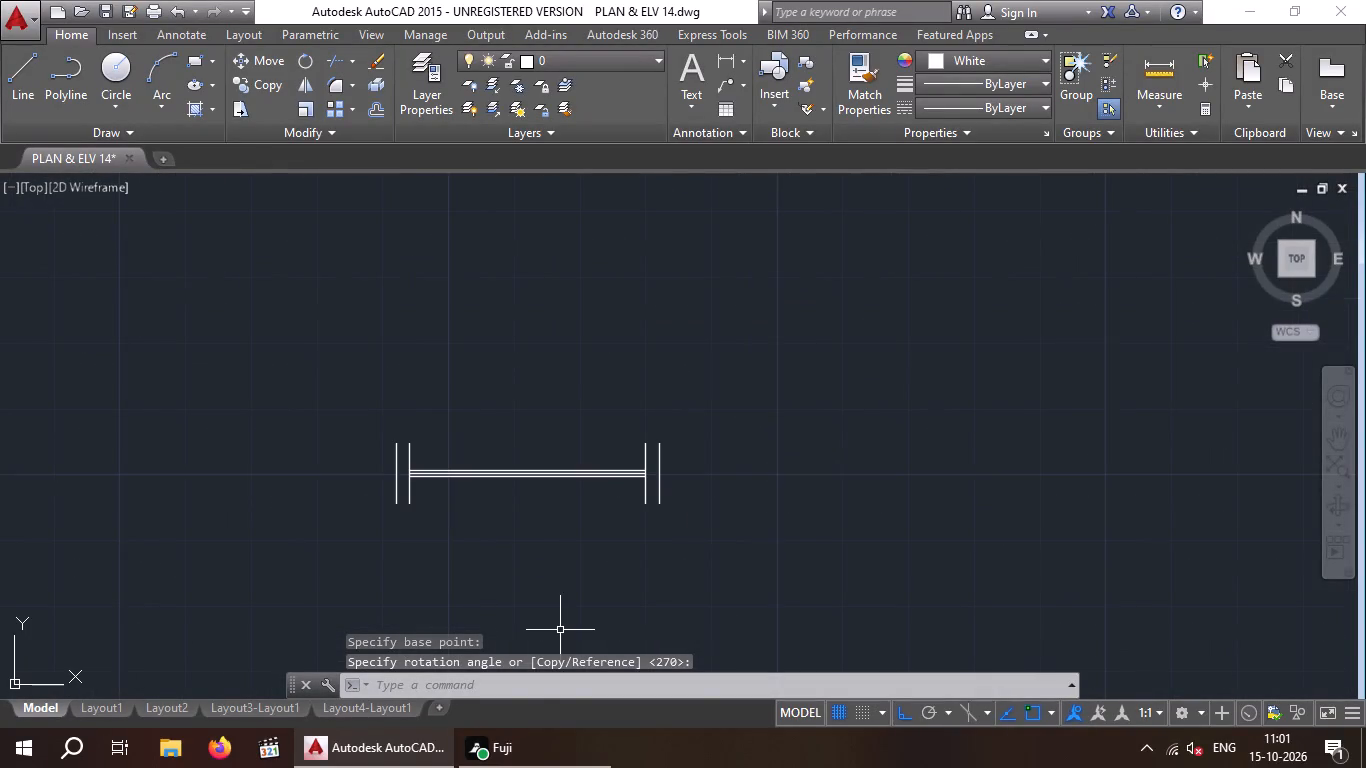
key("Escape")
key("Escape")
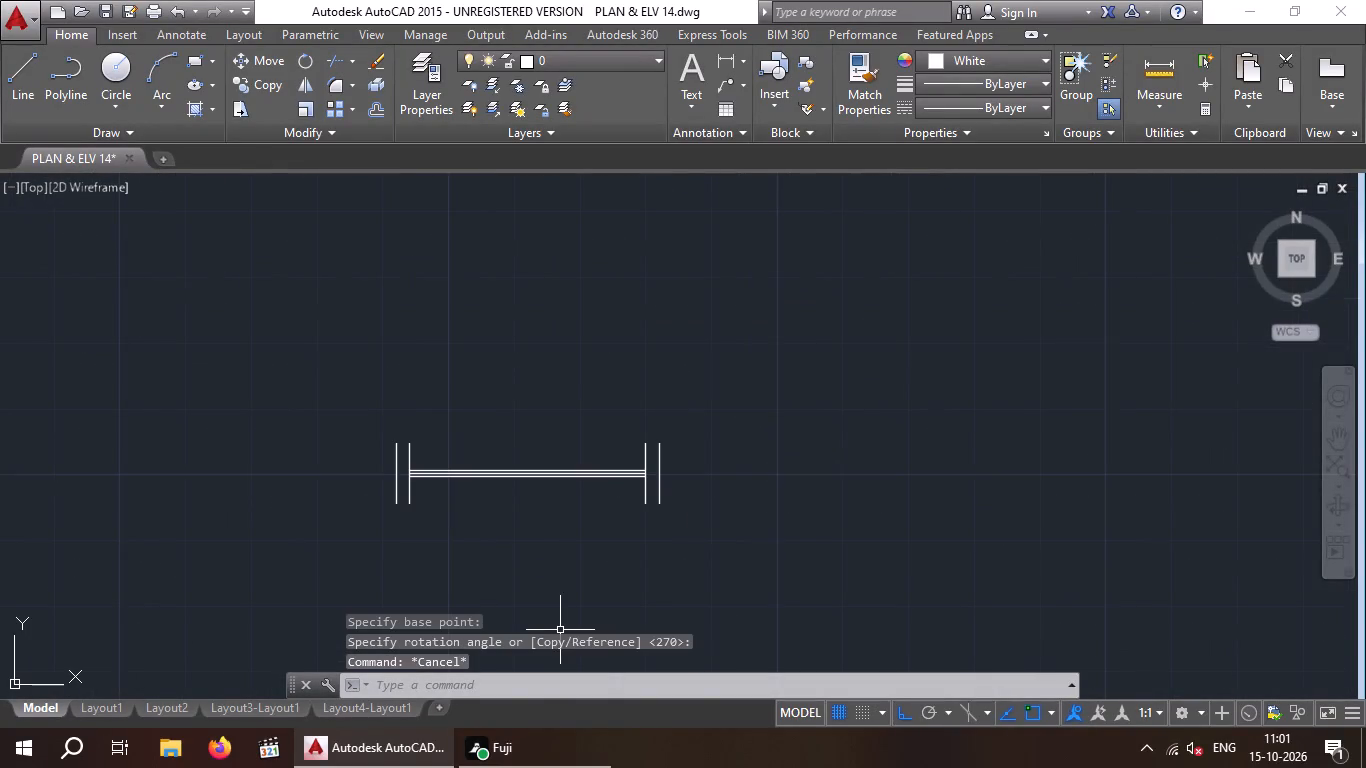
Offset the inner line of the spare window symbol's west jamb 2' to the east.
key("o")
key("Return")
type("2'")
key("Return")
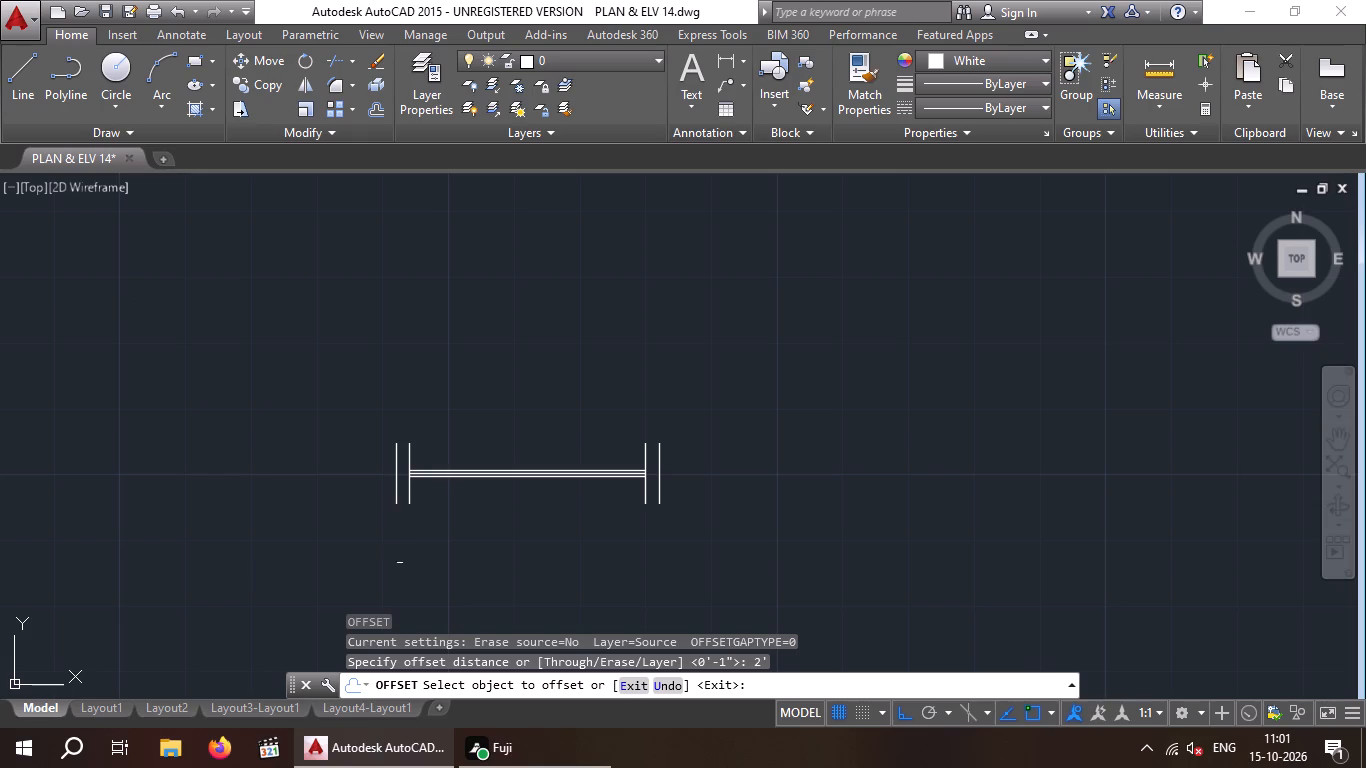
scroll(408, 557, "up", 2)
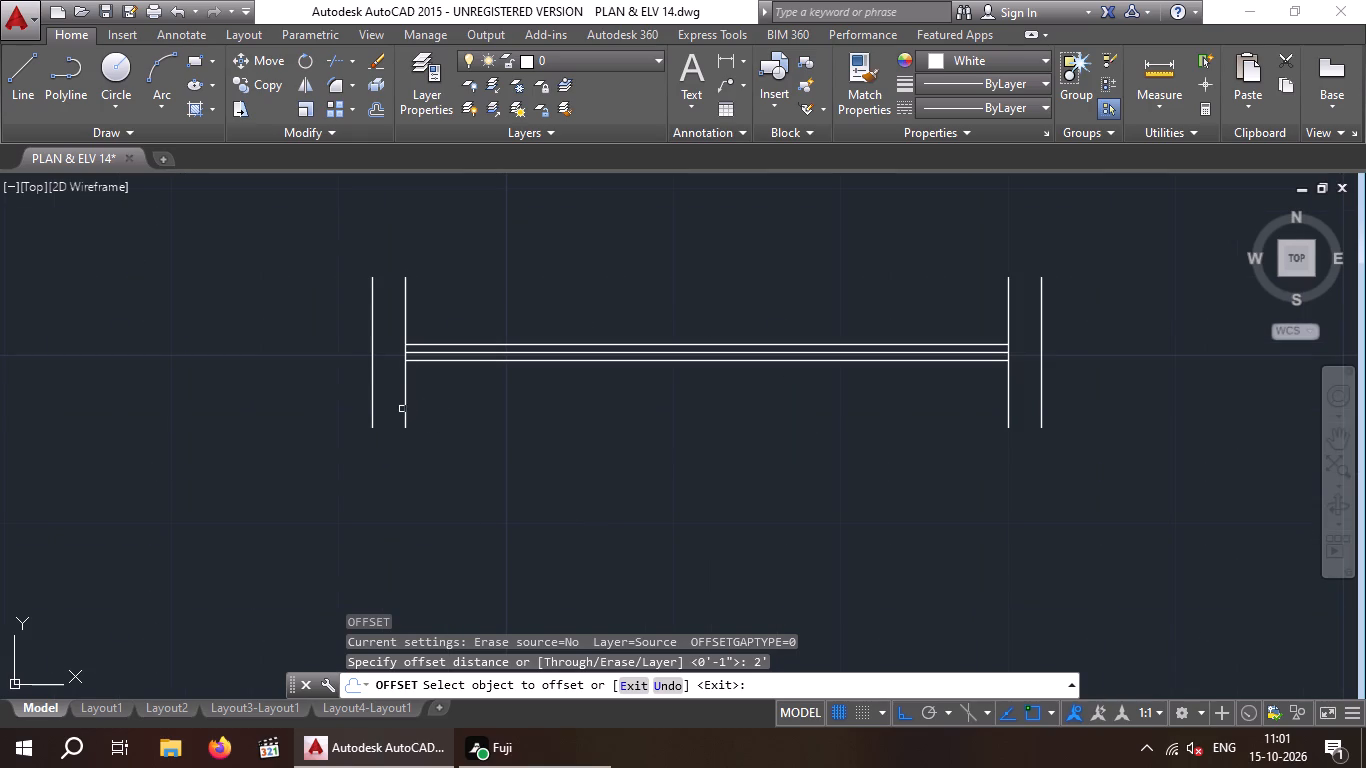
left_click(405, 409)
left_click(560, 428)
scroll(561, 437, "down", 1)
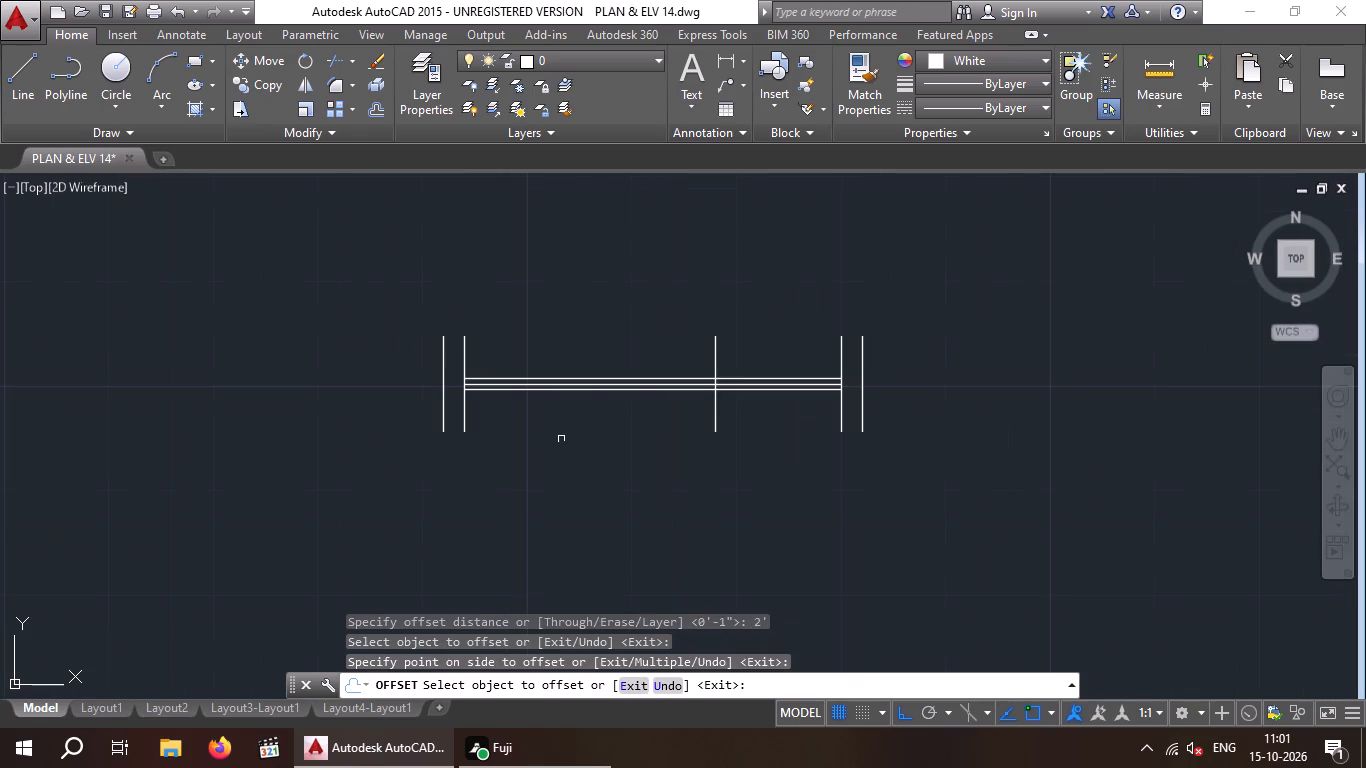
key("Escape")
key("Escape")
Offset the new jamb line 2" farther east to form the second line of the shortened window's east jamb.
key("o")
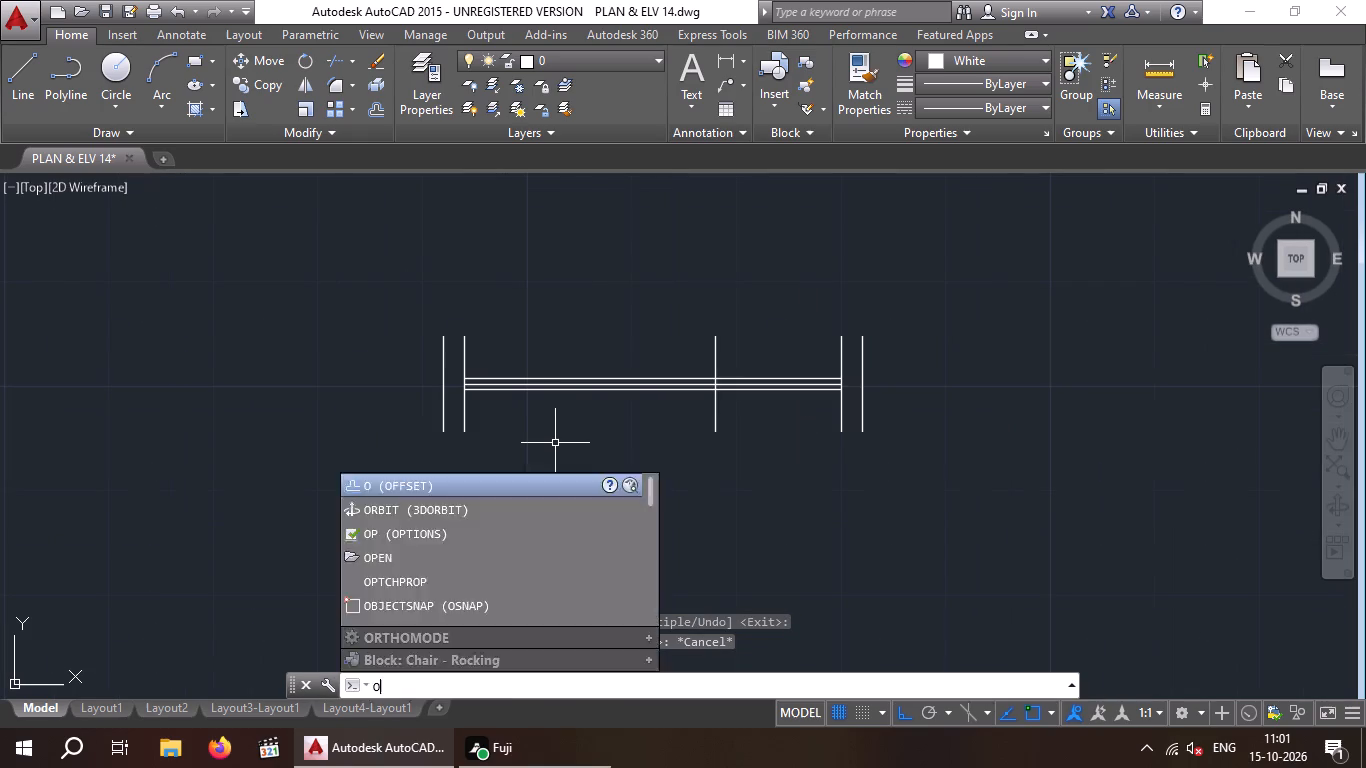
key("Return")
scroll(553, 443, "down", 1)
key("9")
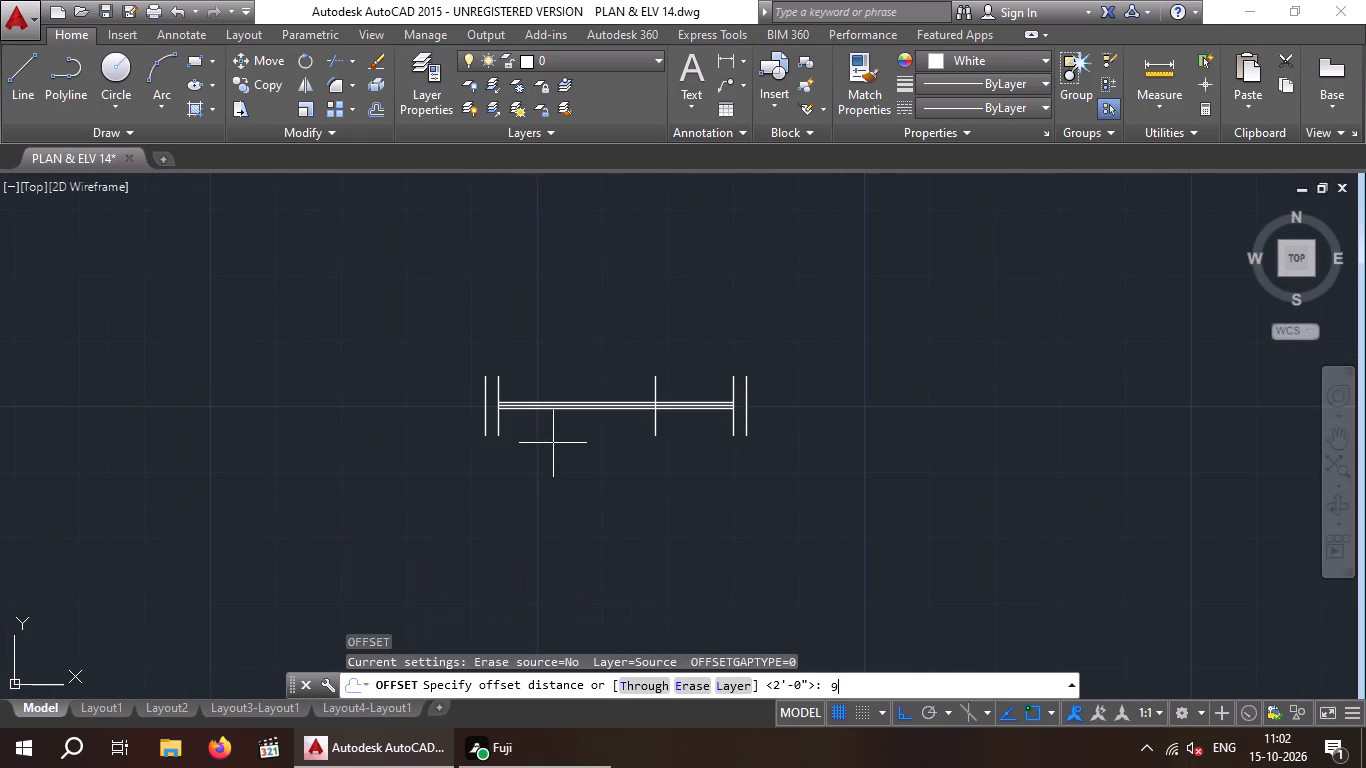
key("BackSpace")
key("2")
key("shift+quotedbl")
key("Return")
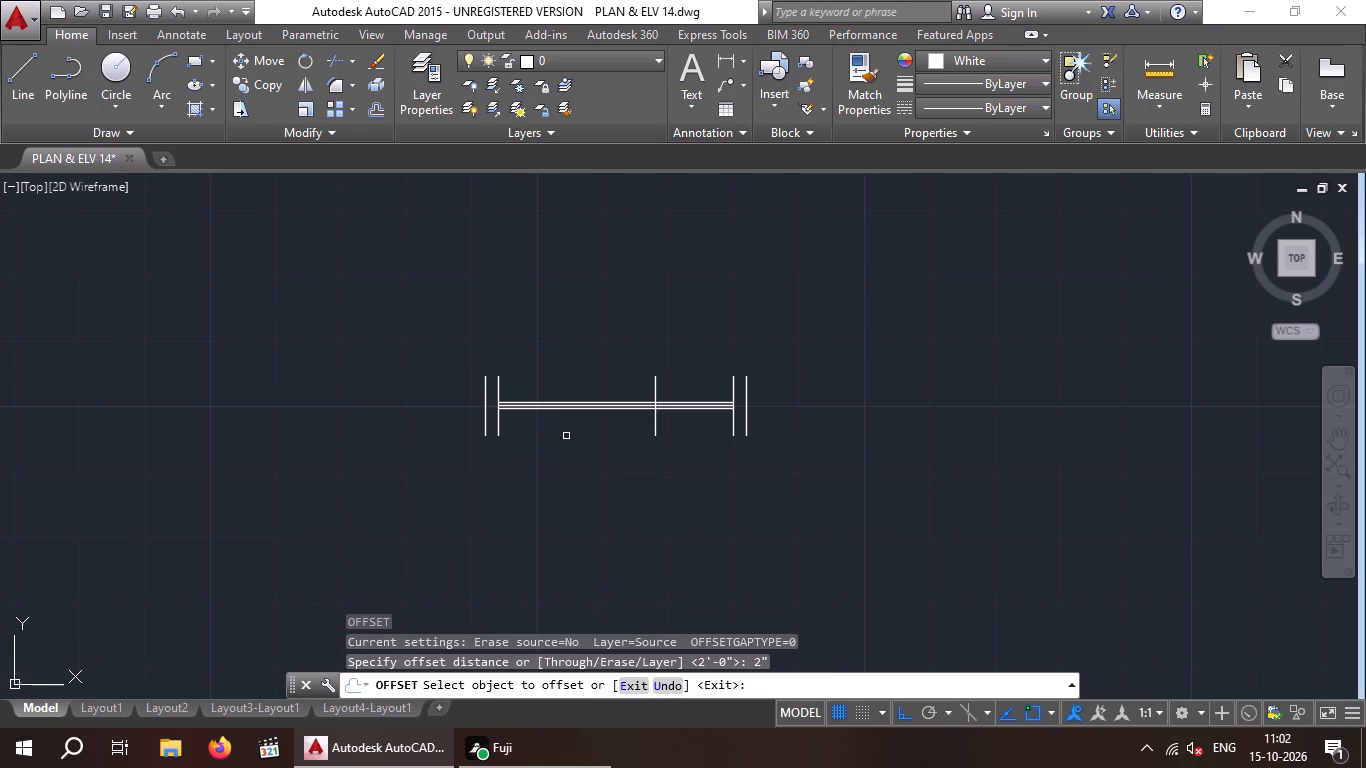
left_click(657, 426)
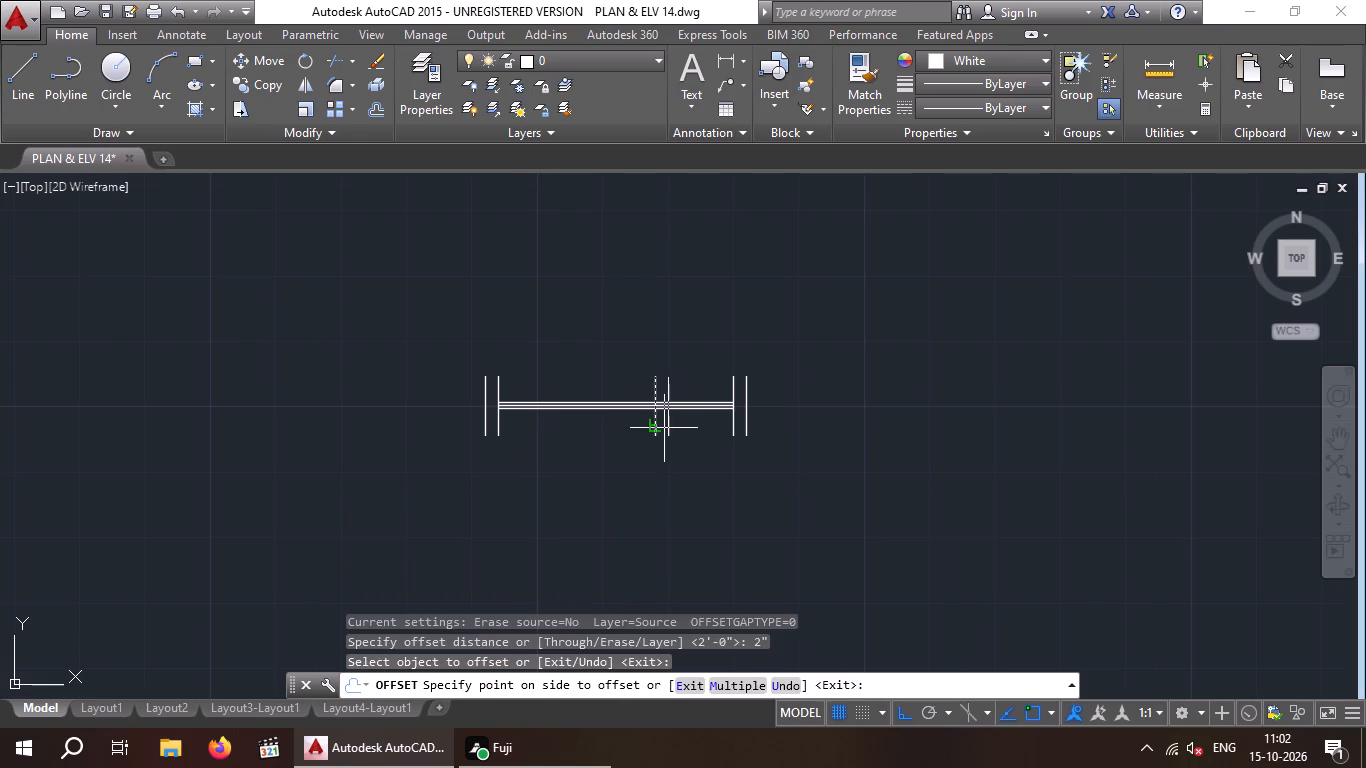
left_click(667, 430)
key("Escape")
key("Escape")
Trim the three glazing lines between the new jamb lines and erase their leftover segments east of the new jamb.
type("TR")
key("space")
key("space")
scroll(661, 425, "up", 4)
left_click_drag(662, 419, 651, 400)
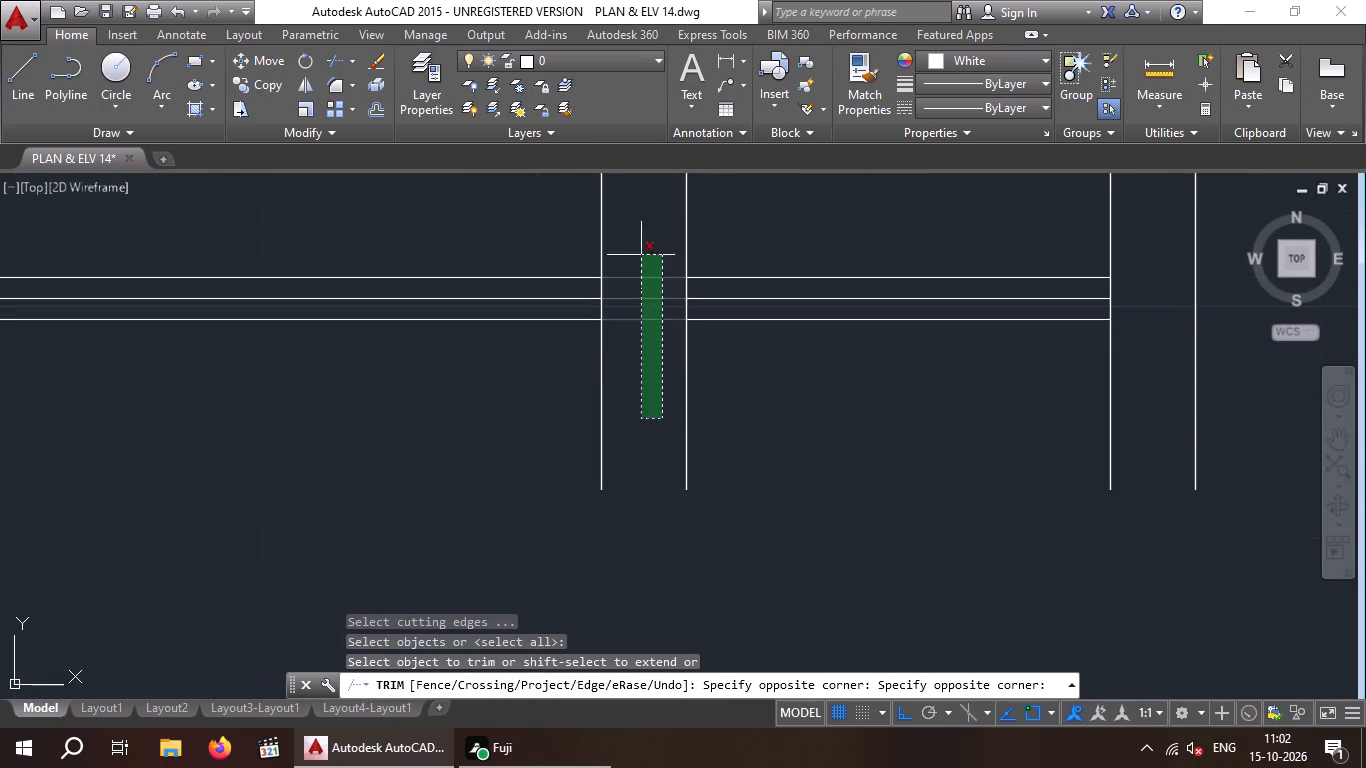
left_click(641, 244)
left_click_drag(814, 419, 797, 357)
left_click(771, 232)
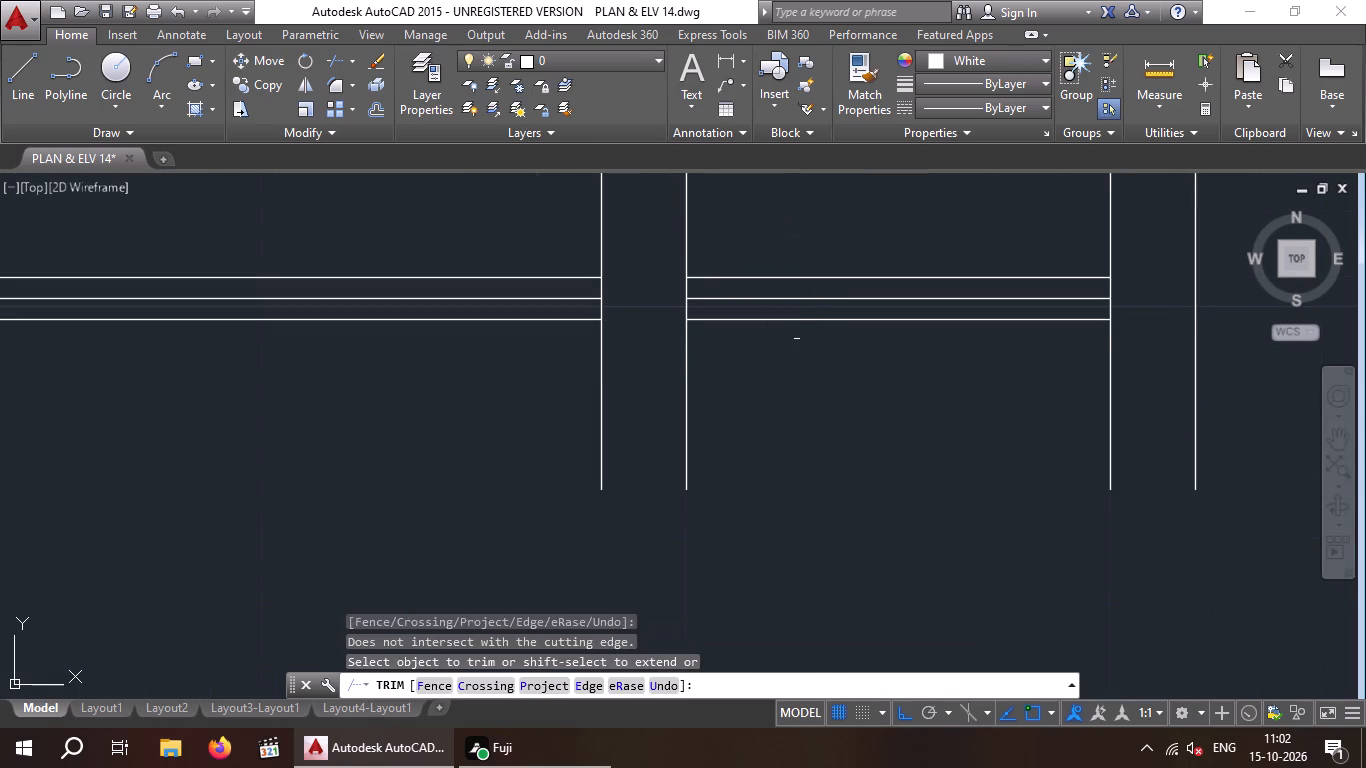
key("Escape")
left_click_drag(884, 449, 809, 355)
left_click(771, 217)
key("Delete")
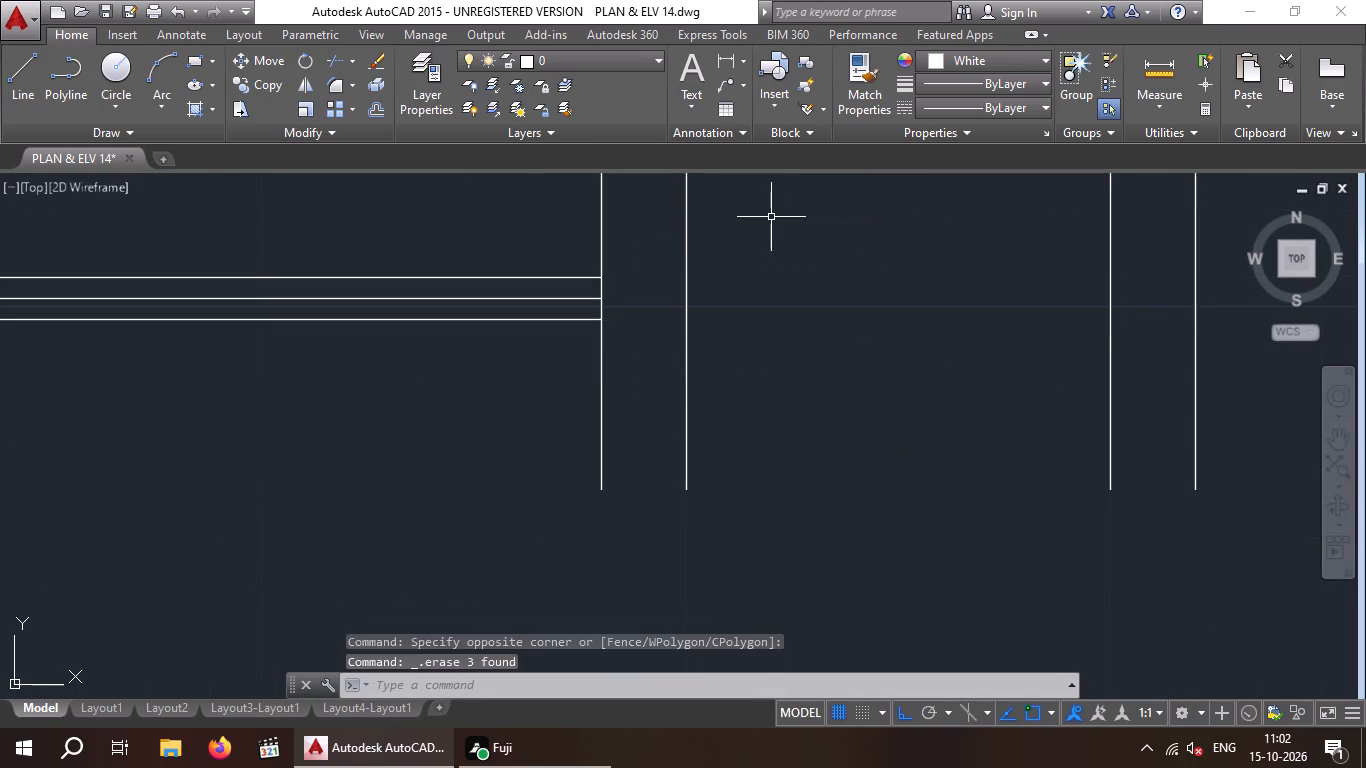
With Ortho off, copy the 2' window from its centre to the south-wall guide line in the narrow room just west of the southeast window.
scroll(771, 221, "down", 3)
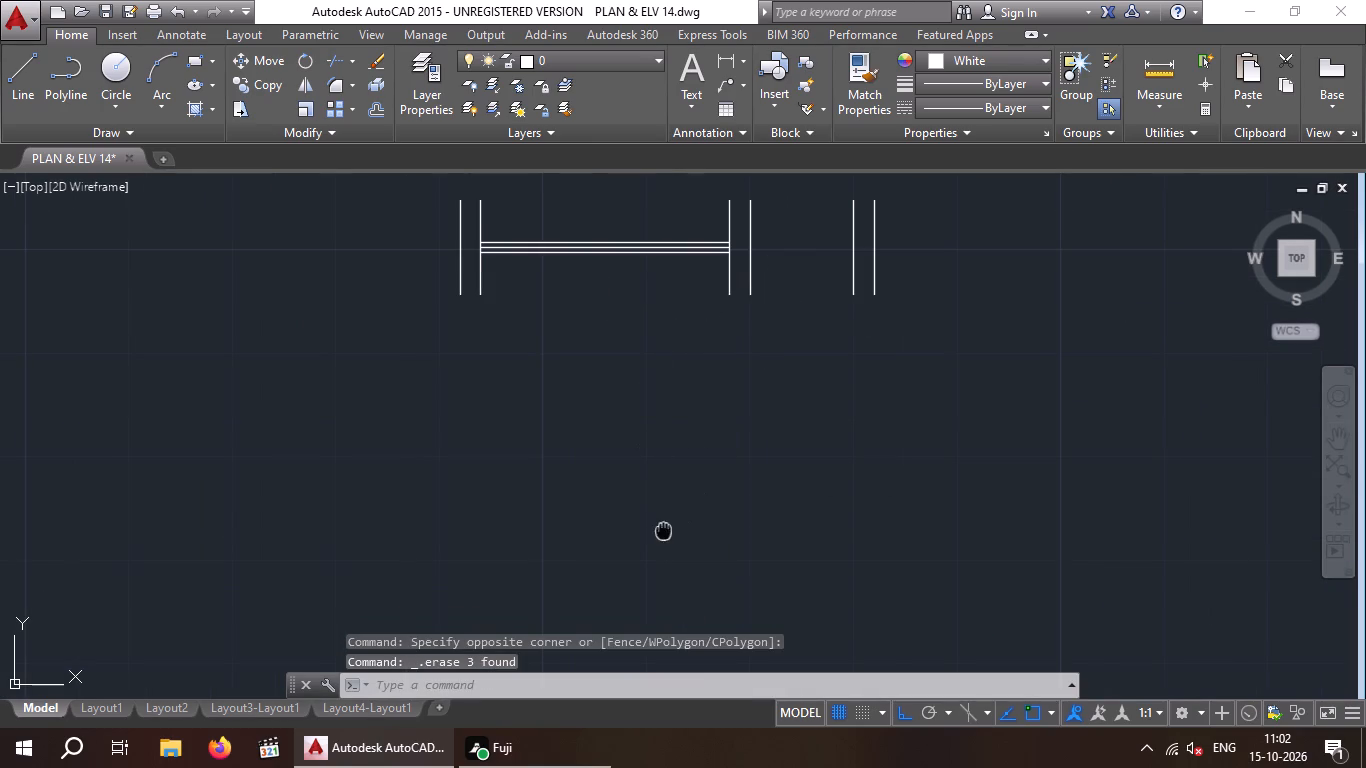
middle_click(663, 530)
middle_click(663, 531)
middle_click_drag(976, 228, 900, 446)
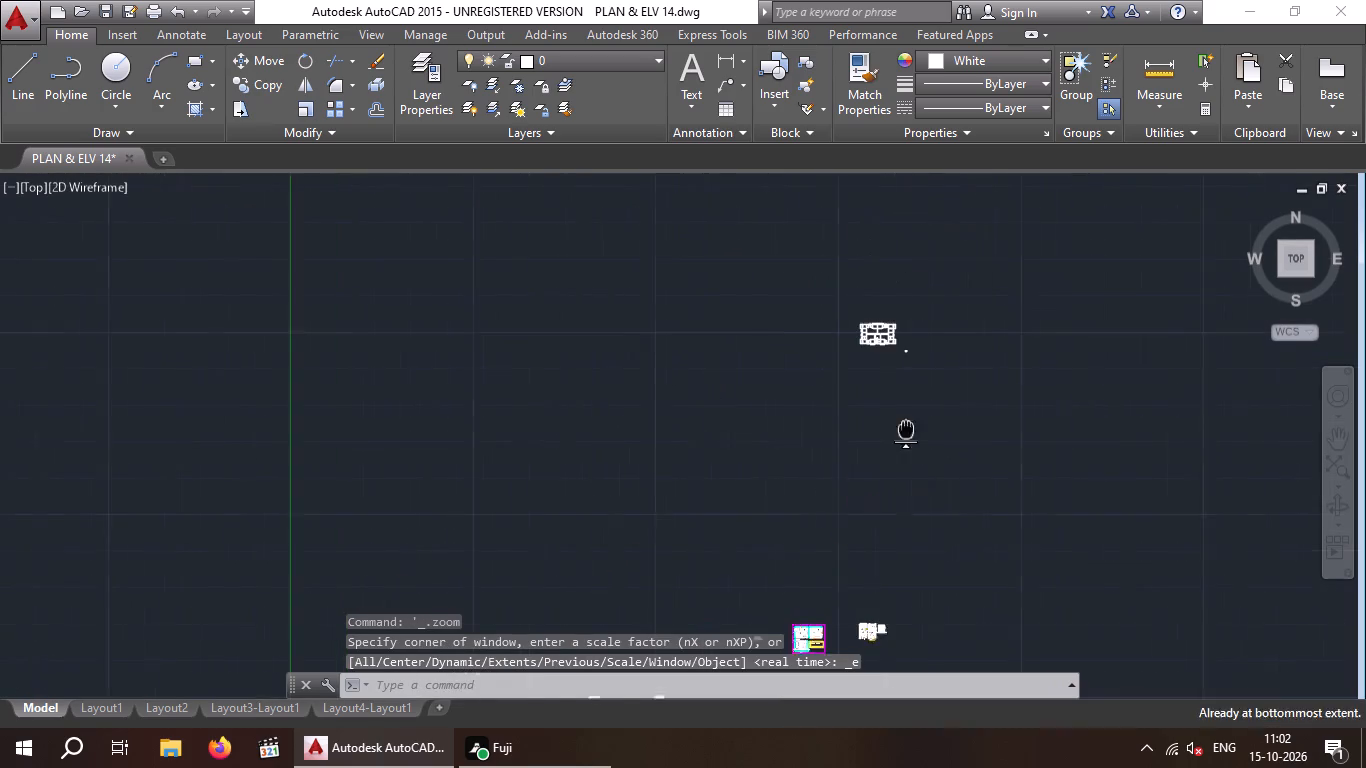
middle_click_drag(900, 446, 873, 509)
scroll(819, 329, "up", 3)
scroll(924, 425, "up", 4)
middle_click_drag(924, 424, 674, 558)
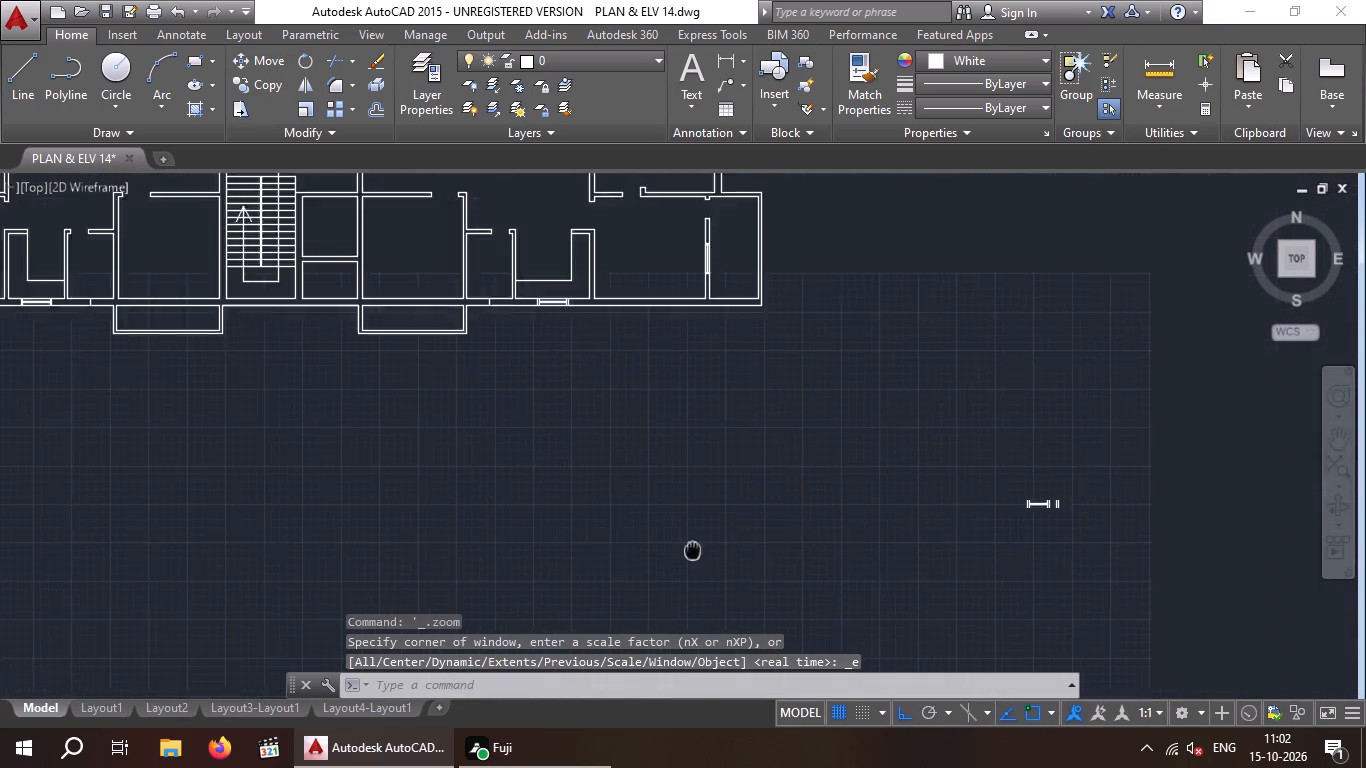
middle_click_drag(674, 558, 541, 565)
scroll(876, 583, "up", 5)
middle_click_drag(875, 556, 716, 767)
scroll(700, 409, "up", 2)
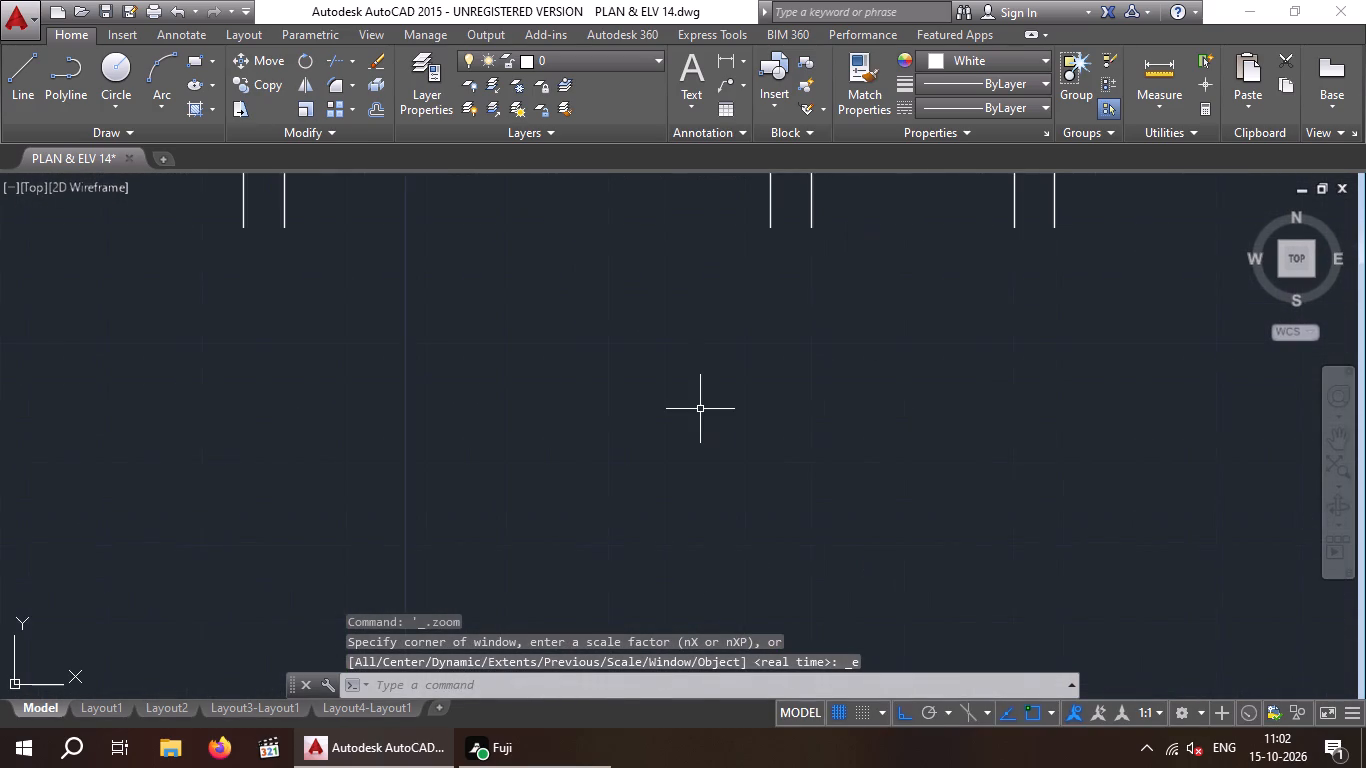
middle_click_drag(698, 422, 690, 599)
scroll(704, 532, "down", 1)
left_click_drag(305, 264, 476, 264)
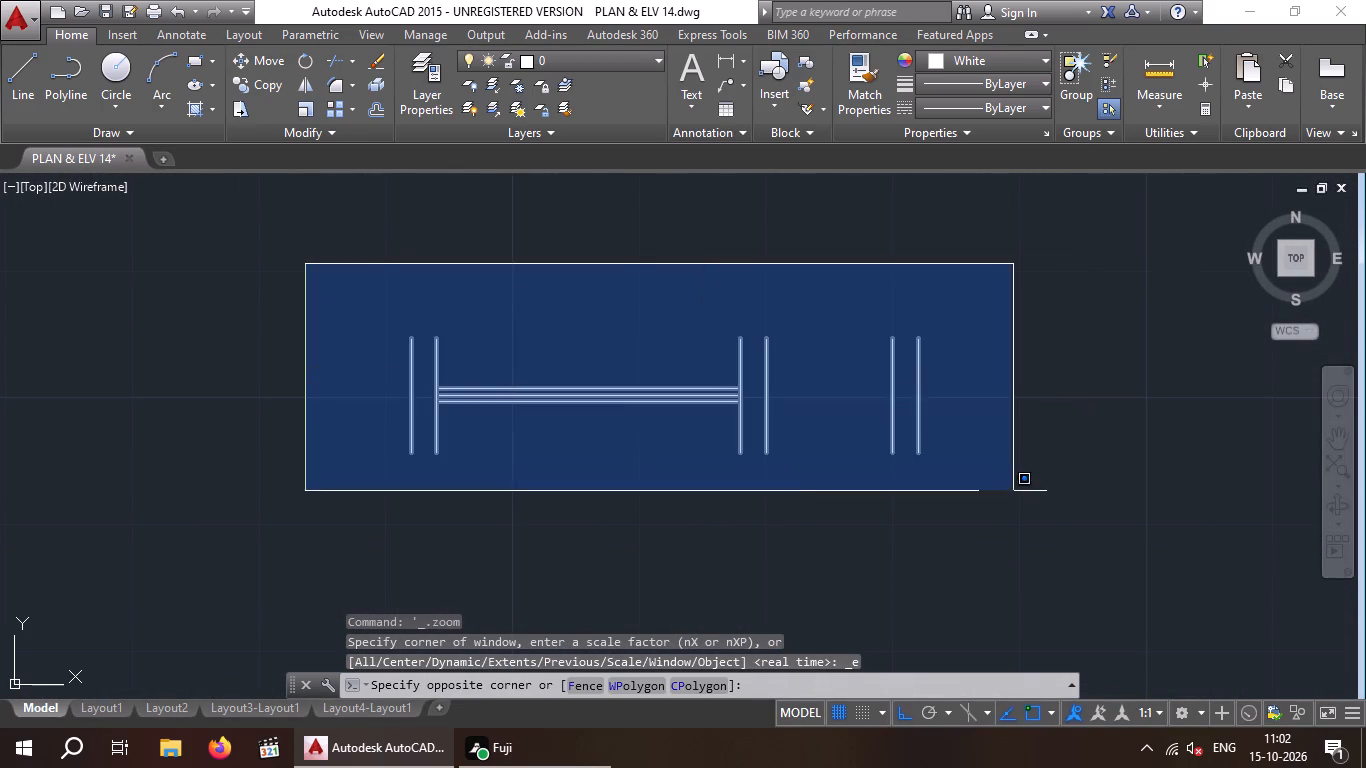
left_click(819, 502)
left_click(266, 86)
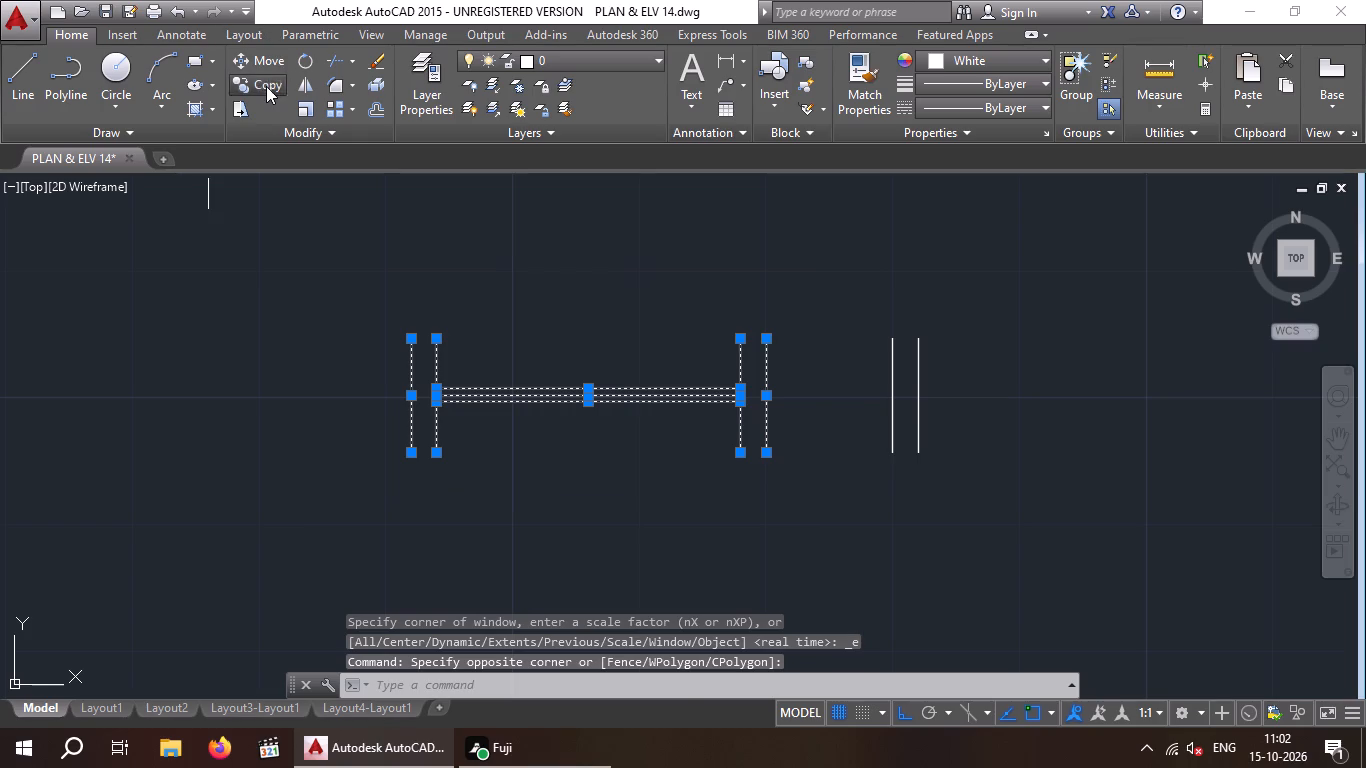
left_click(588, 396)
left_click(907, 714)
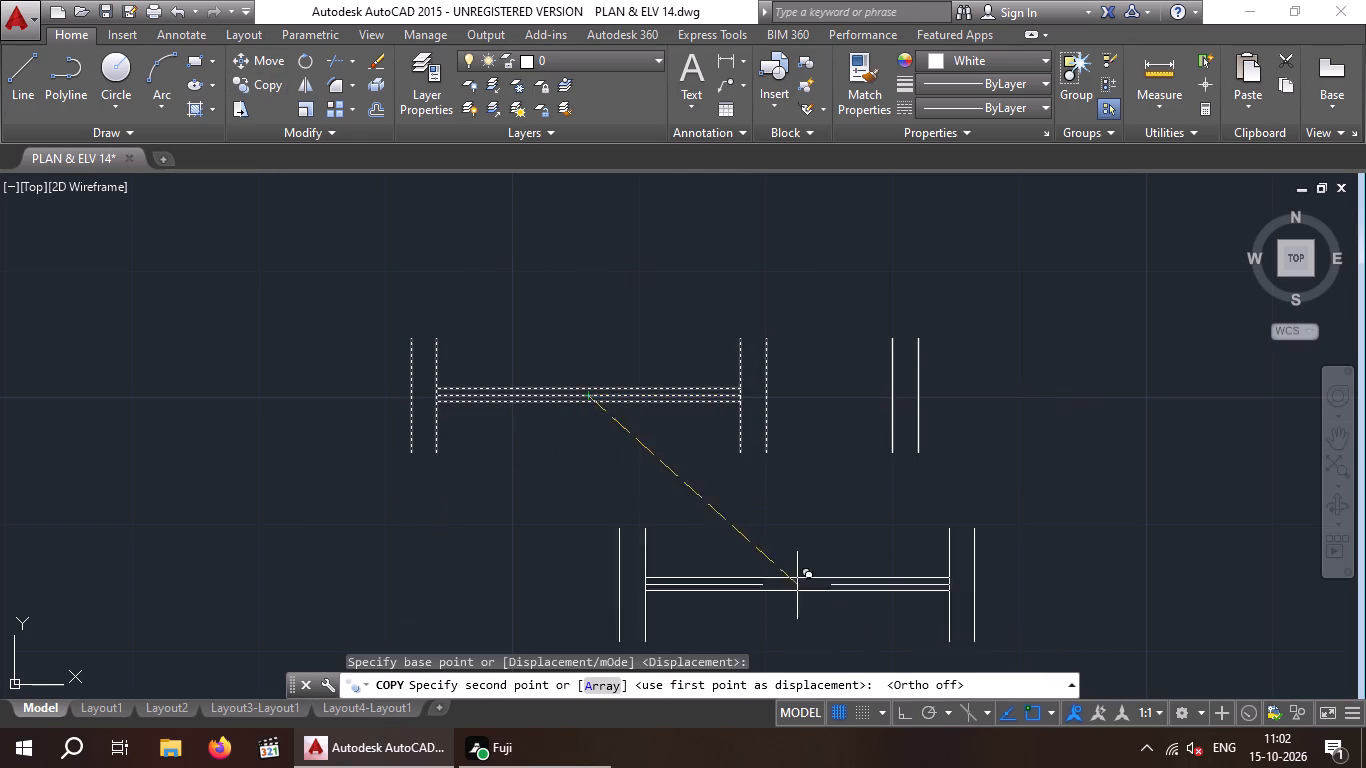
scroll(568, 460, "down", 7)
middle_click_drag(835, 431, 902, 428)
scroll(388, 321, "up", 3)
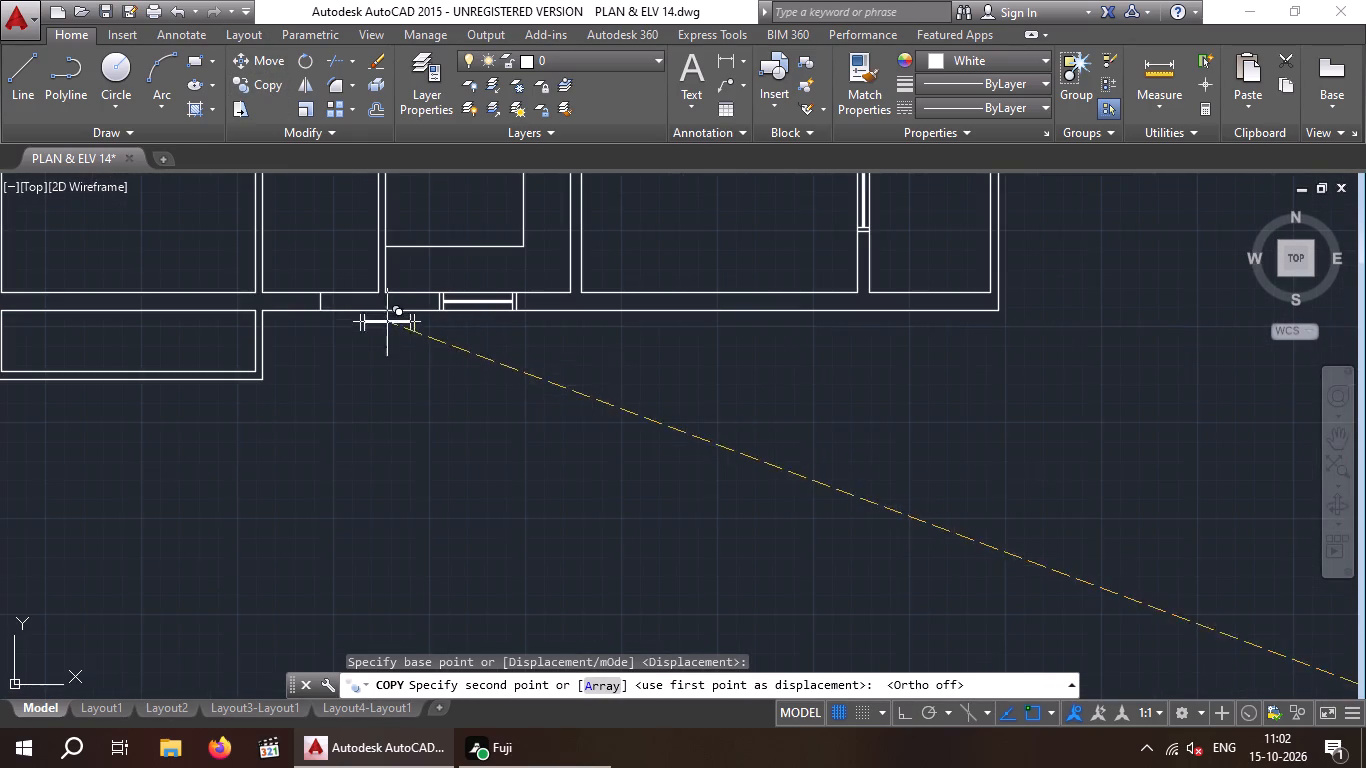
scroll(280, 292, "up", 3)
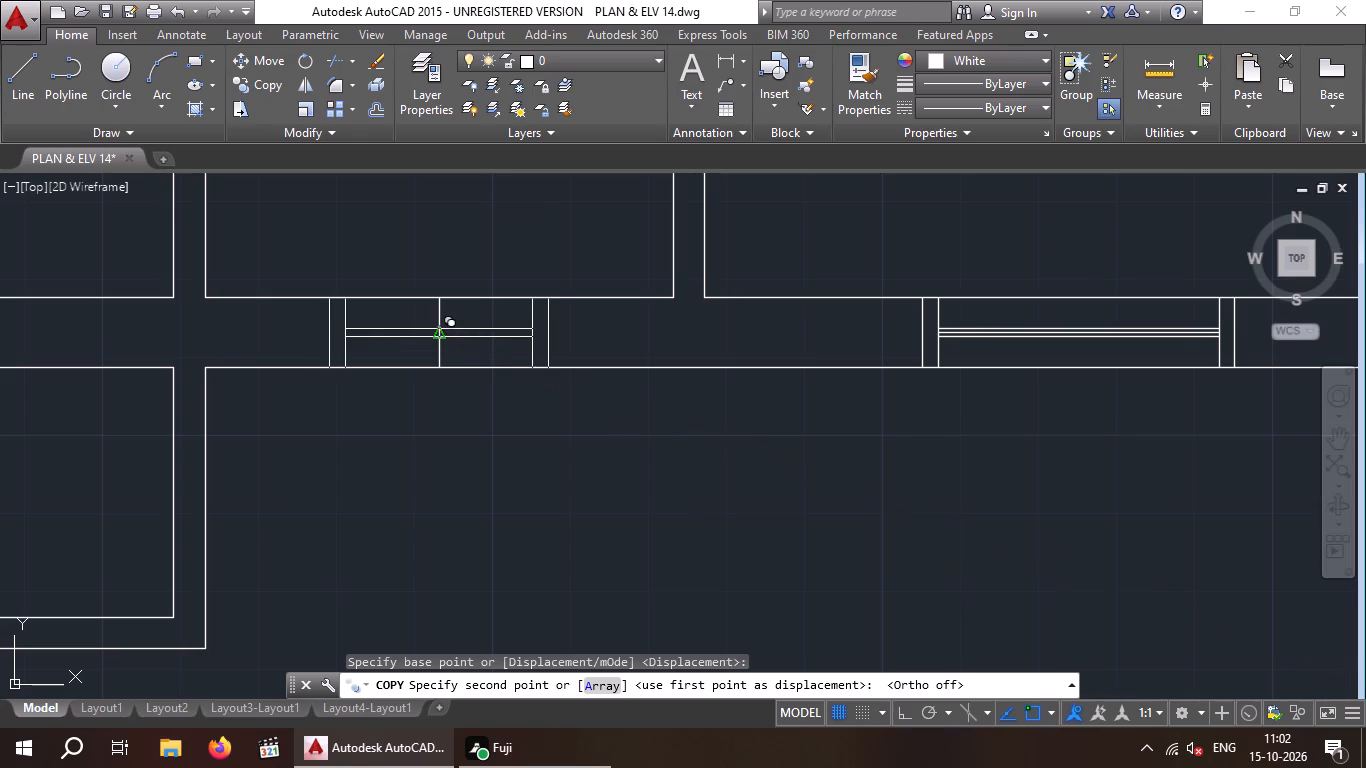
left_click(441, 336)
Place another 2' window copy on the south-wall guide line in the narrow room just east of the southwest window.
scroll(428, 355, "down", 5)
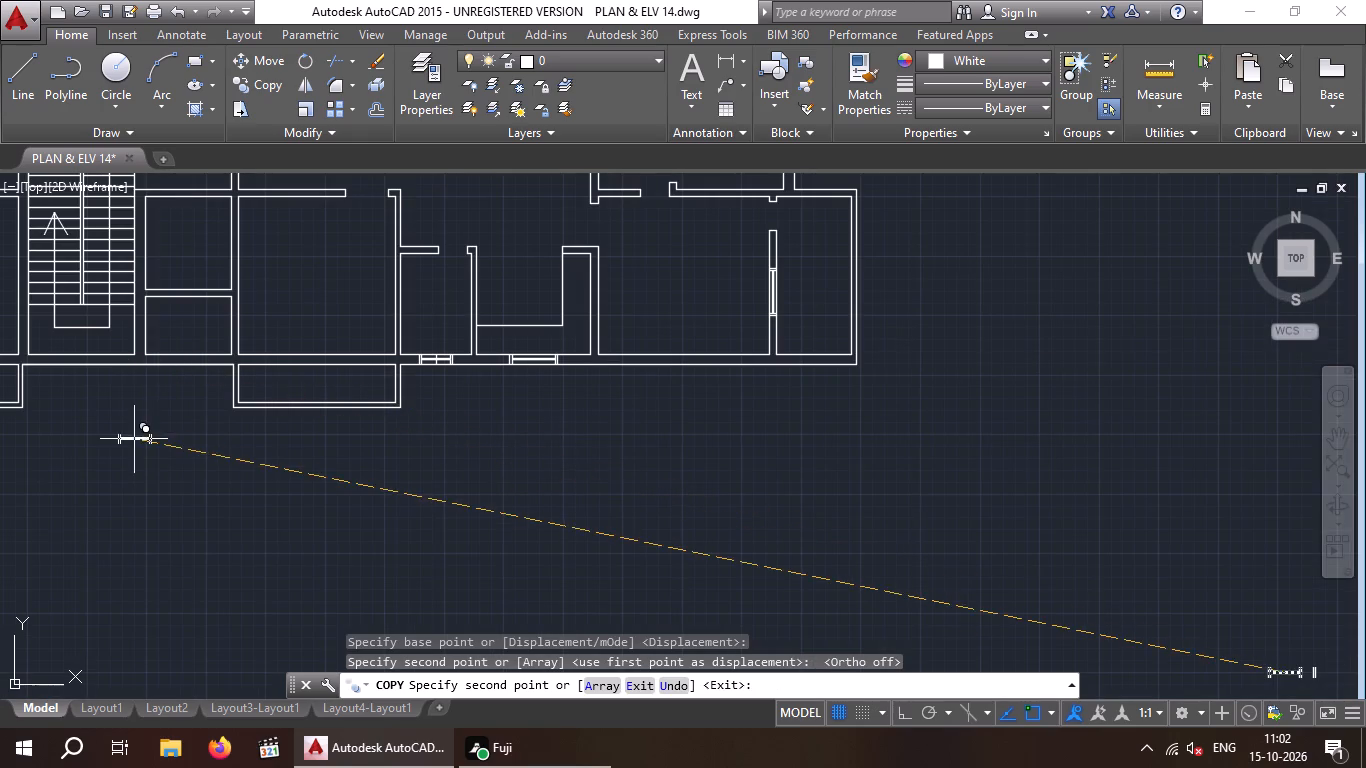
middle_click_drag(134, 437, 401, 407)
middle_click_drag(384, 412, 745, 410)
middle_click(750, 411)
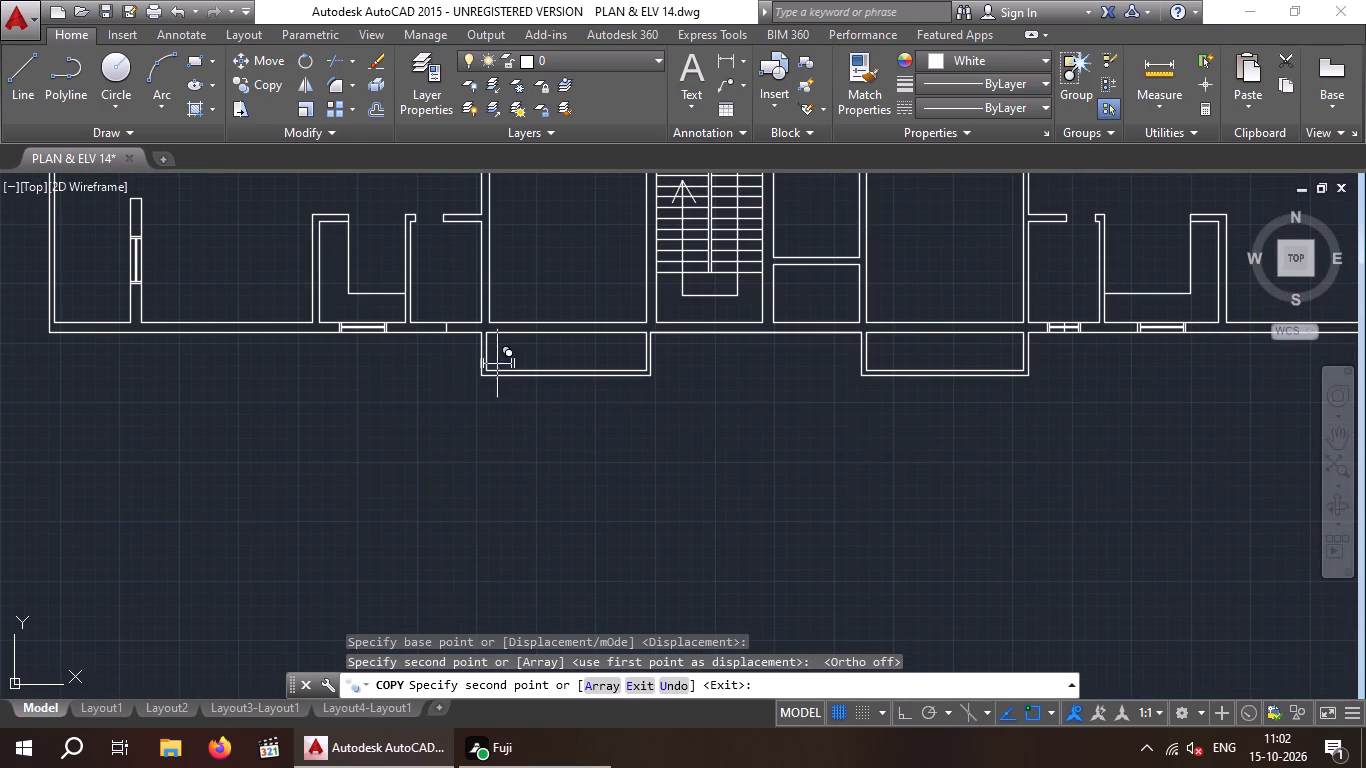
scroll(449, 340, "up", 3)
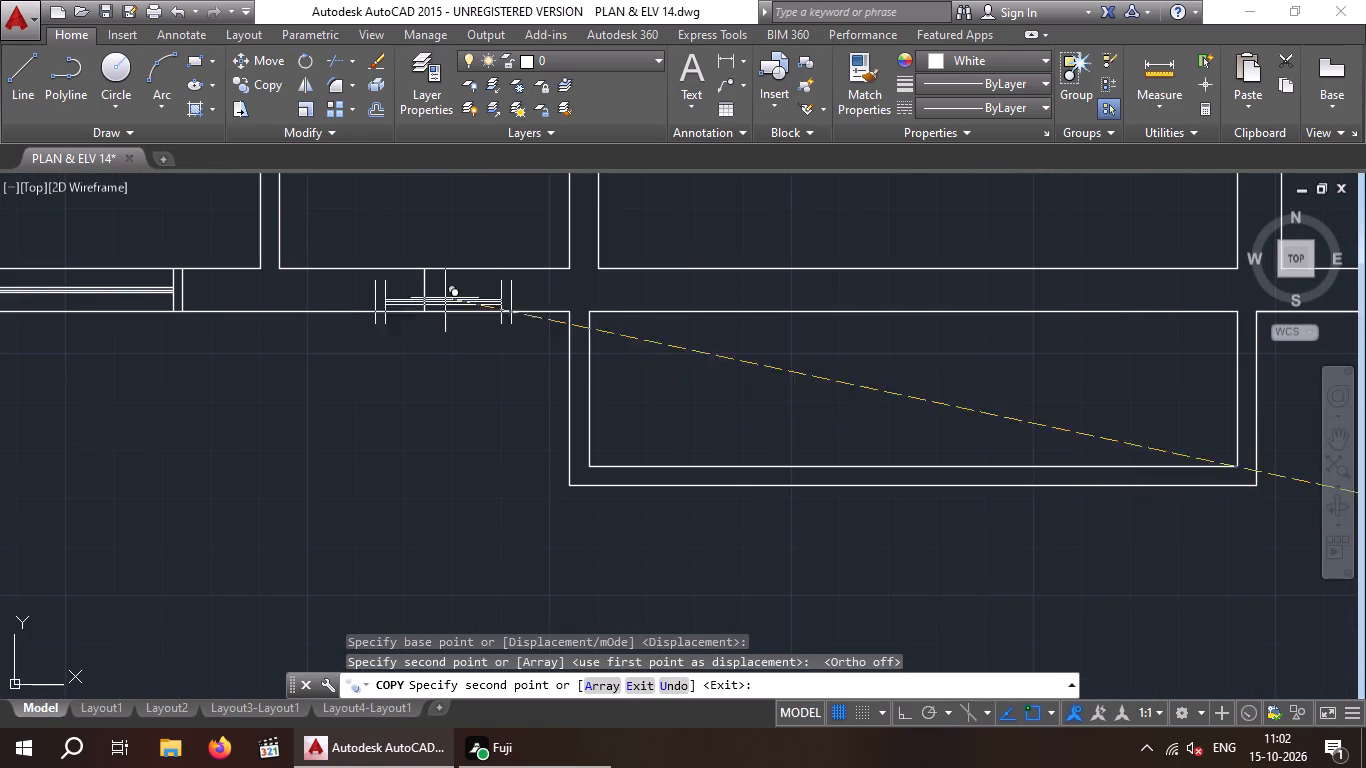
left_click(421, 290)
Place 2' window copies on the north-wall guide lines of the two small rooms on either side of the northwest window.
scroll(406, 368, "down", 6)
middle_click_drag(393, 394, 468, 427)
middle_click_drag(330, 418, 278, 628)
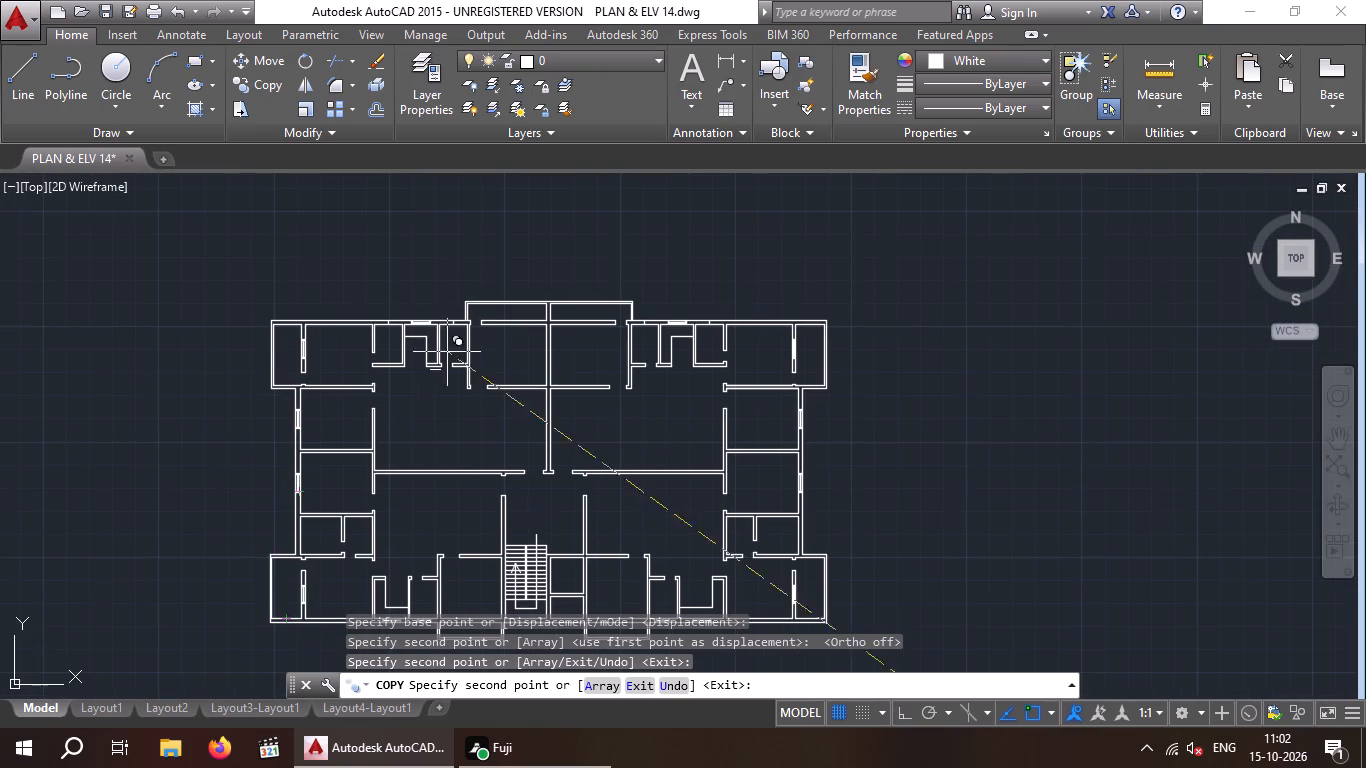
scroll(381, 325, "up", 8)
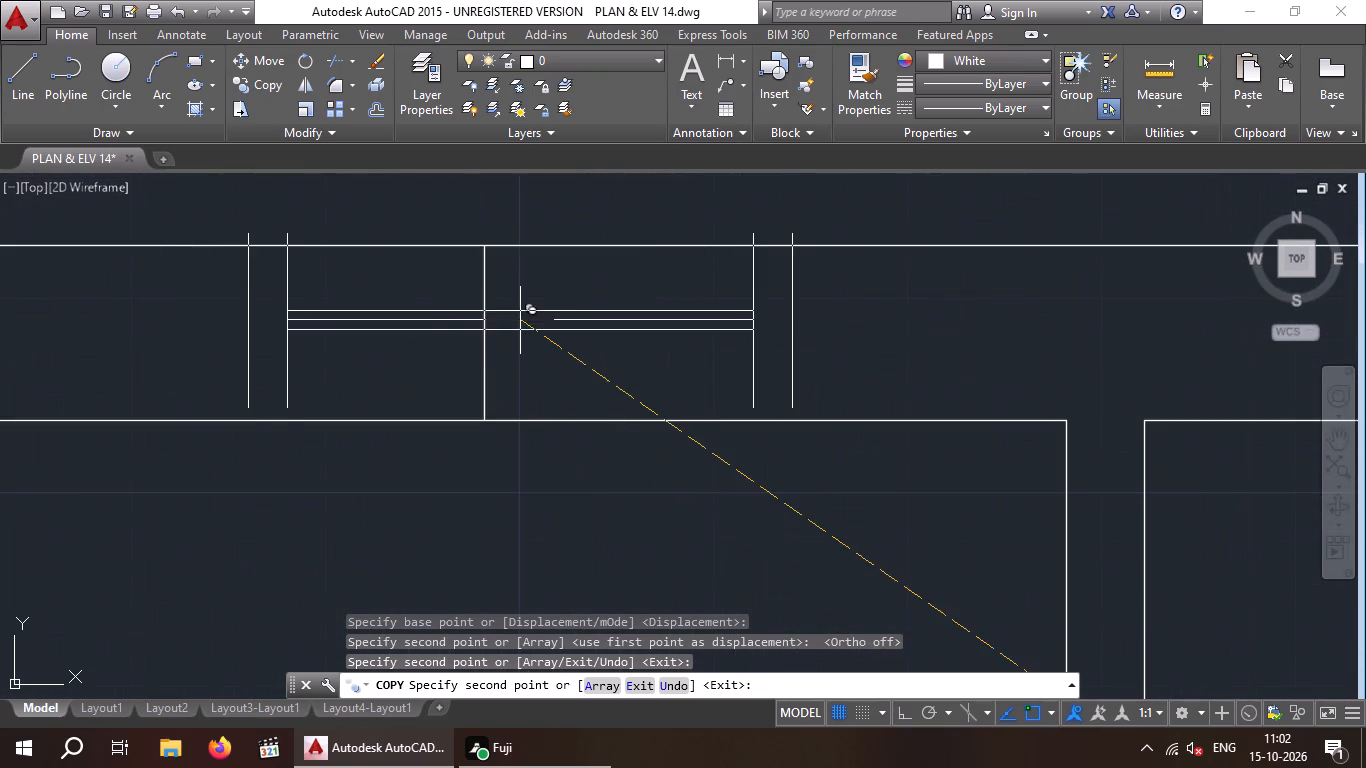
left_click(486, 321)
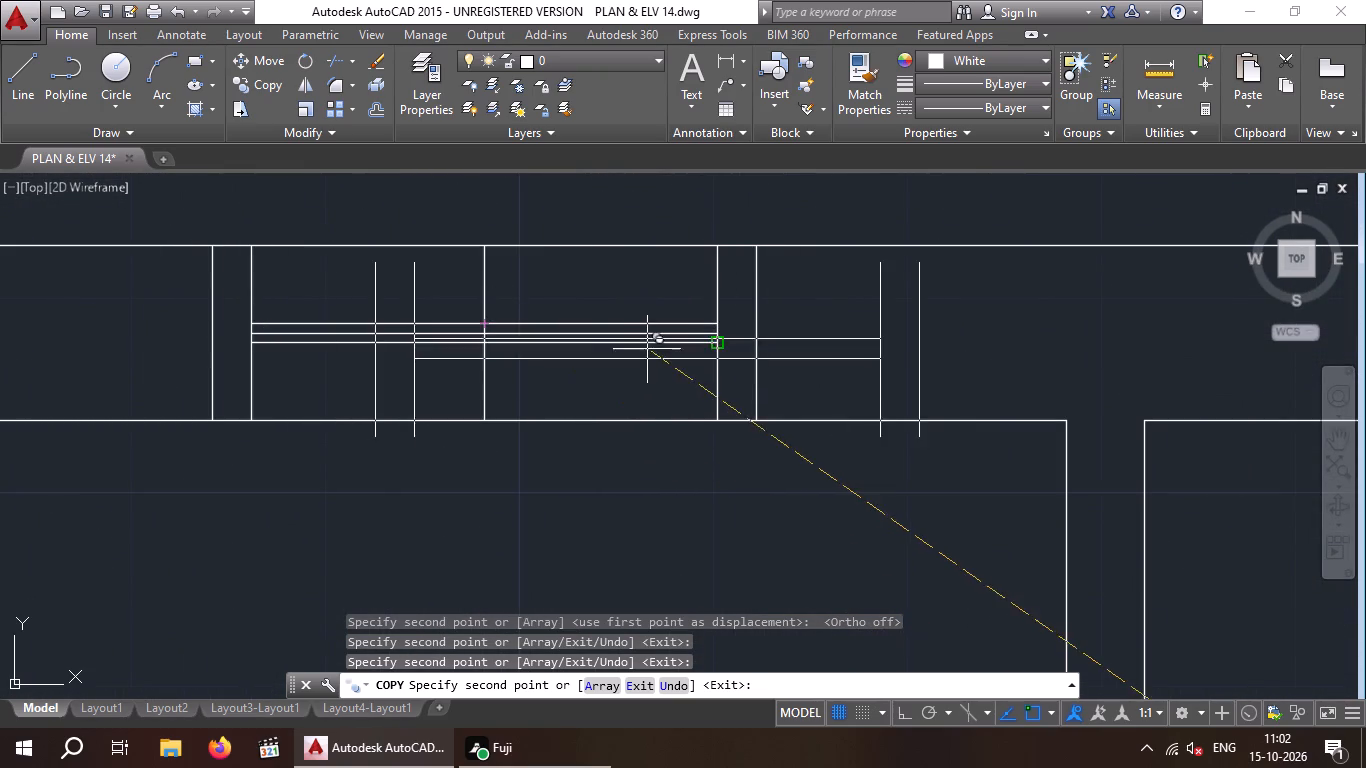
scroll(647, 349, "down", 4)
middle_click_drag(670, 363, 135, 440)
scroll(489, 431, "up", 4)
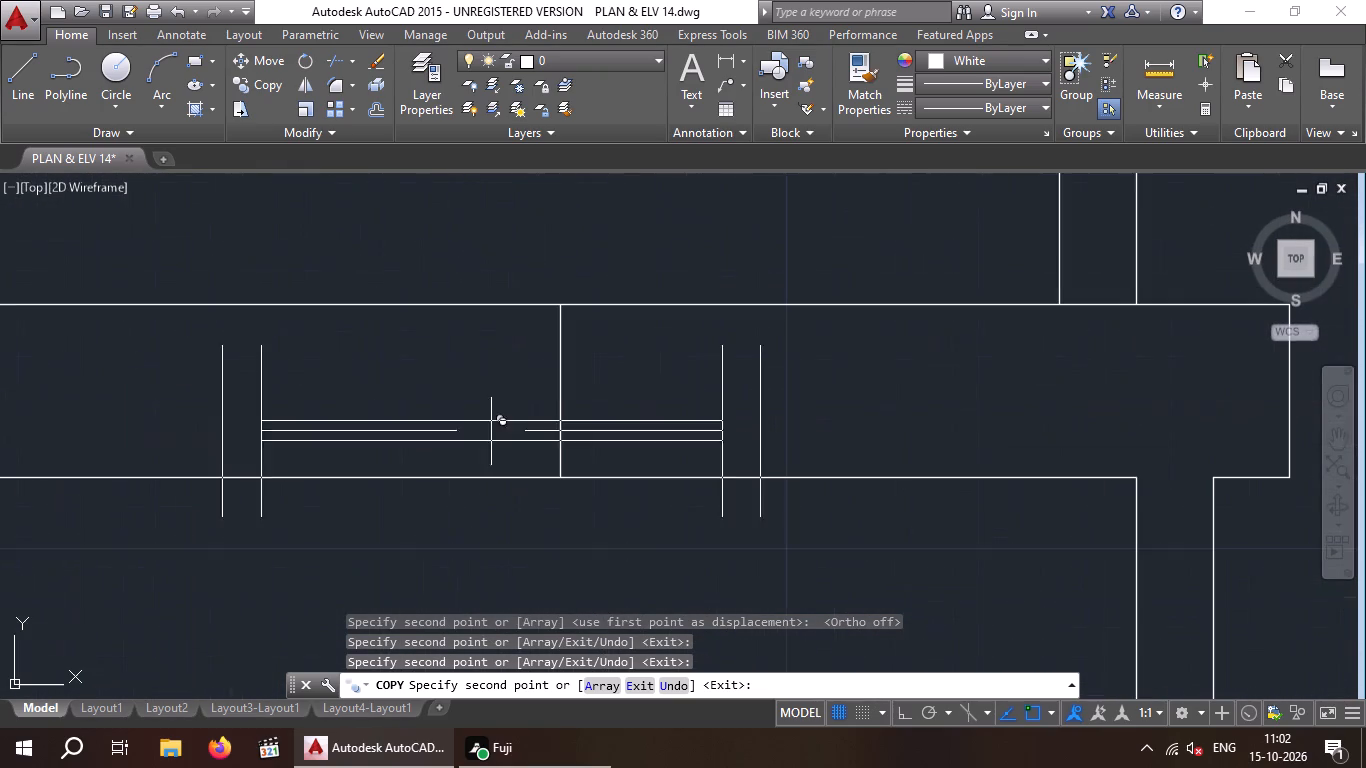
left_click(561, 395)
scroll(568, 396, "down", 6)
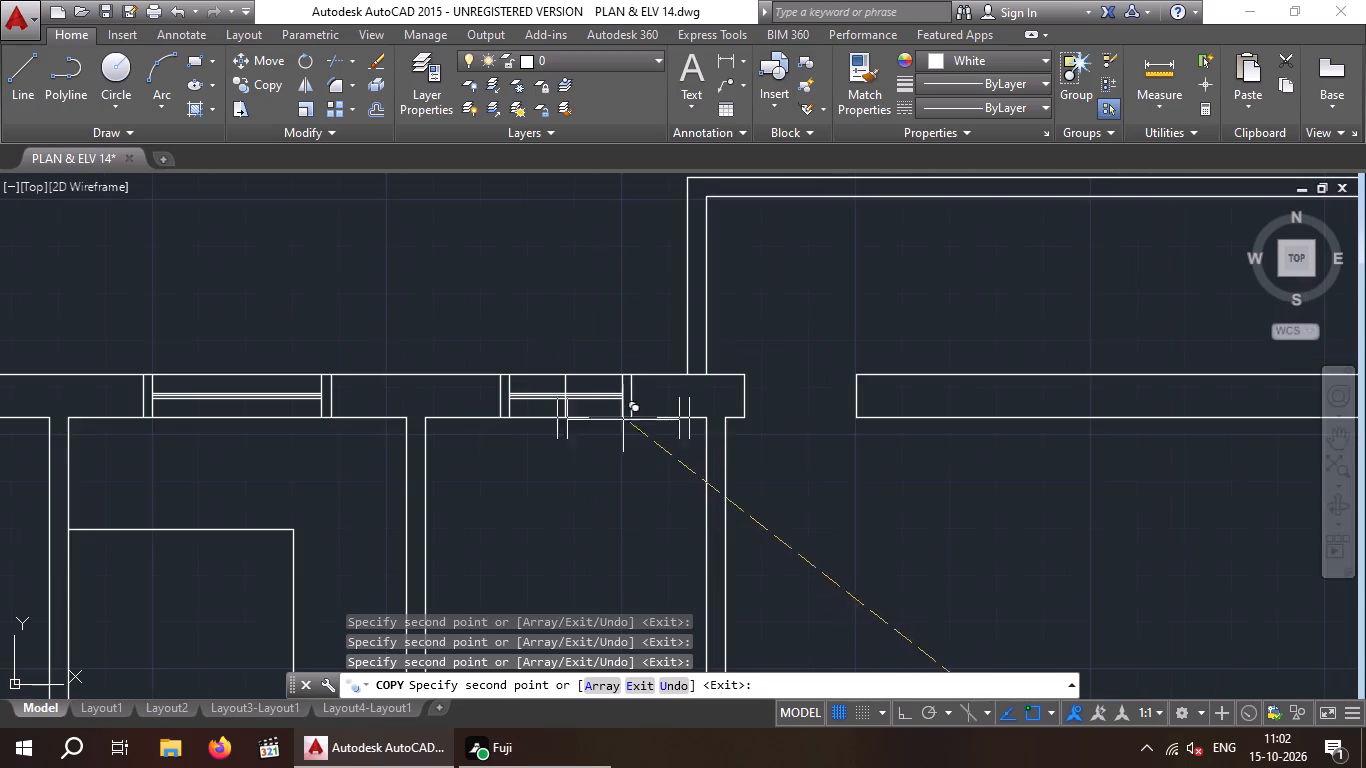
Place 2' window copies on the north-wall guide lines of the two small rooms on either side of the northeast window and end the copying.
scroll(786, 436, "down", 5)
middle_click_drag(821, 481, 50, 361)
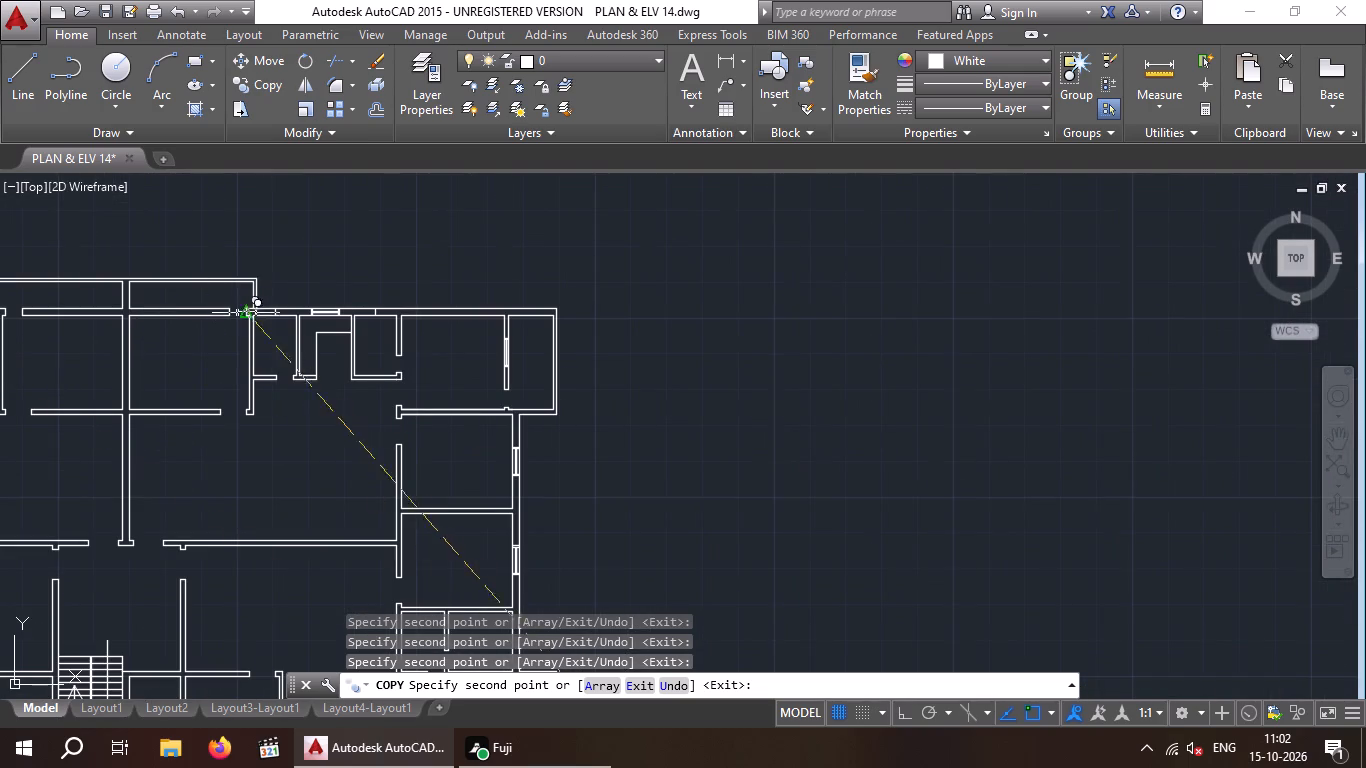
scroll(257, 312, "up", 5)
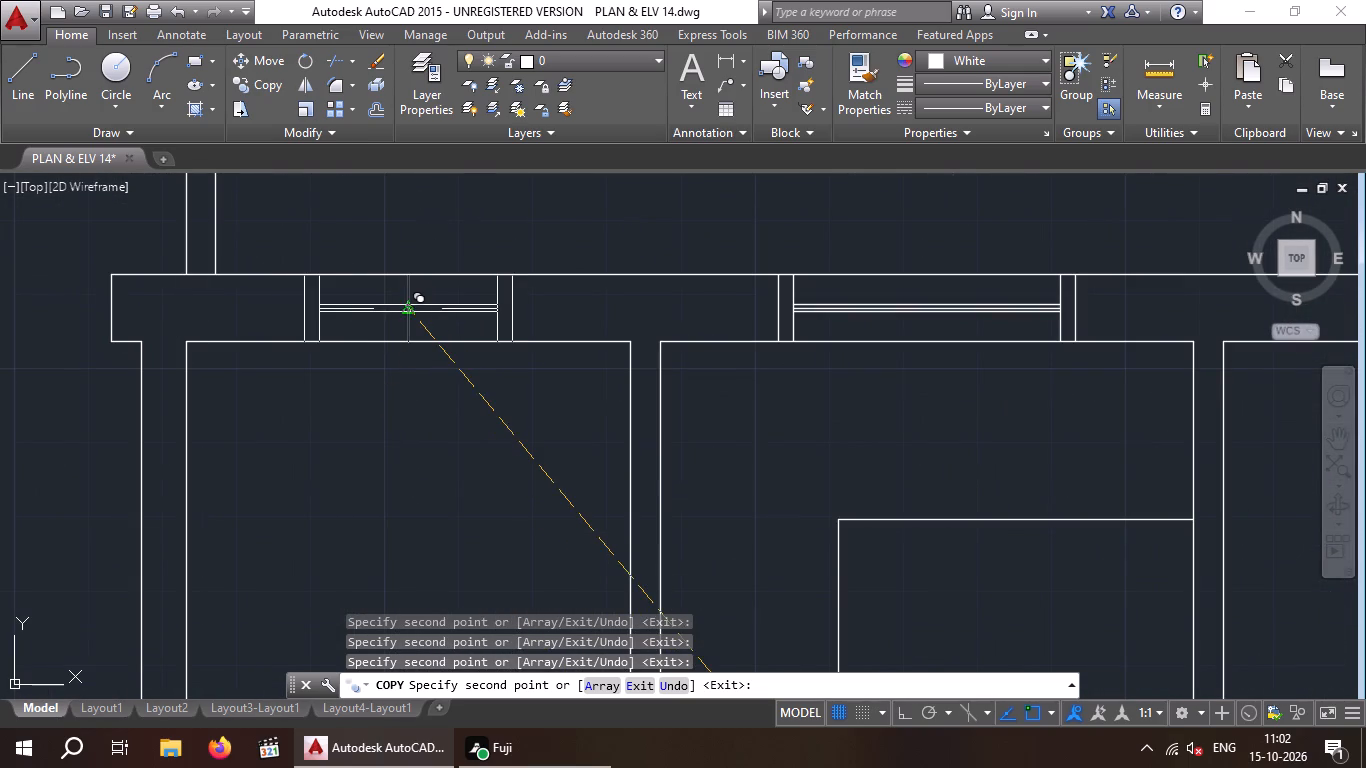
left_click(410, 303)
scroll(491, 304, "down", 4)
scroll(720, 301, "up", 3)
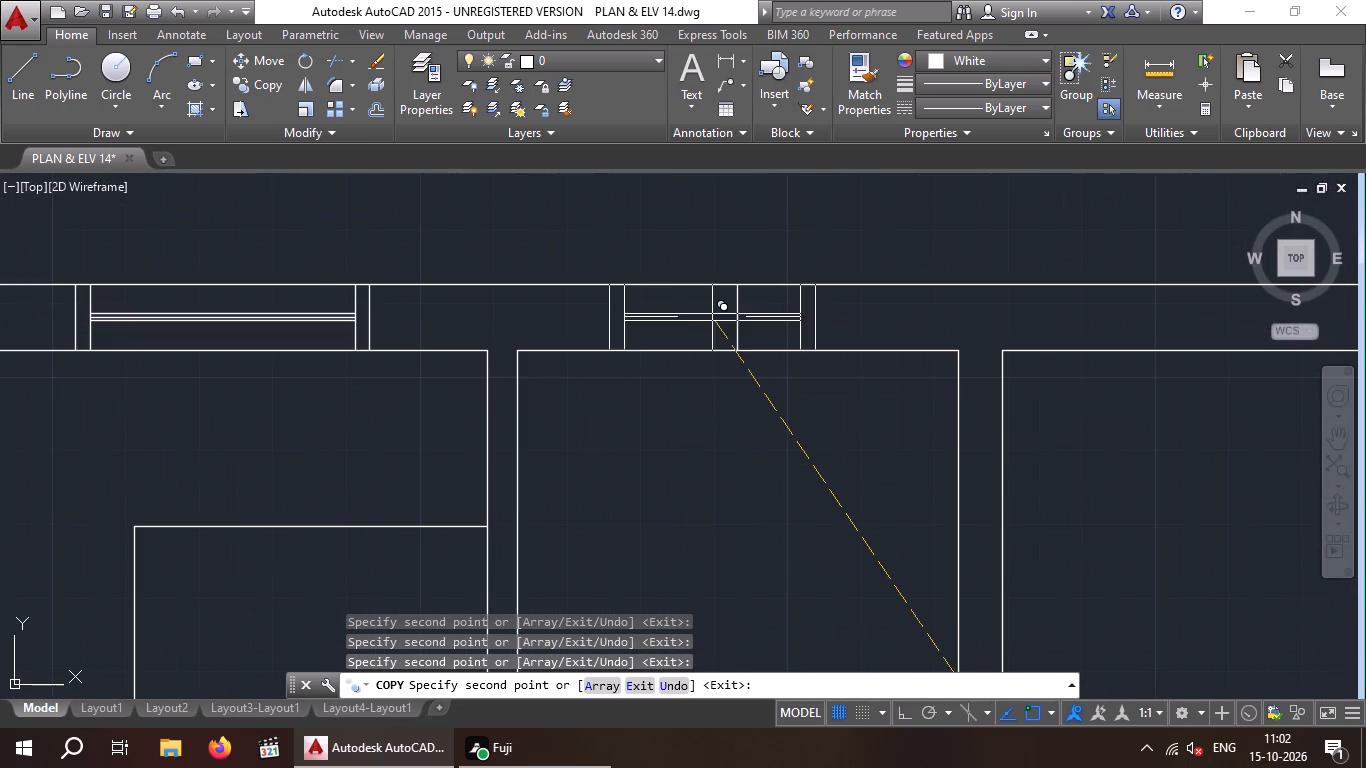
left_click(738, 313)
scroll(723, 318, "down", 2)
key("Escape")
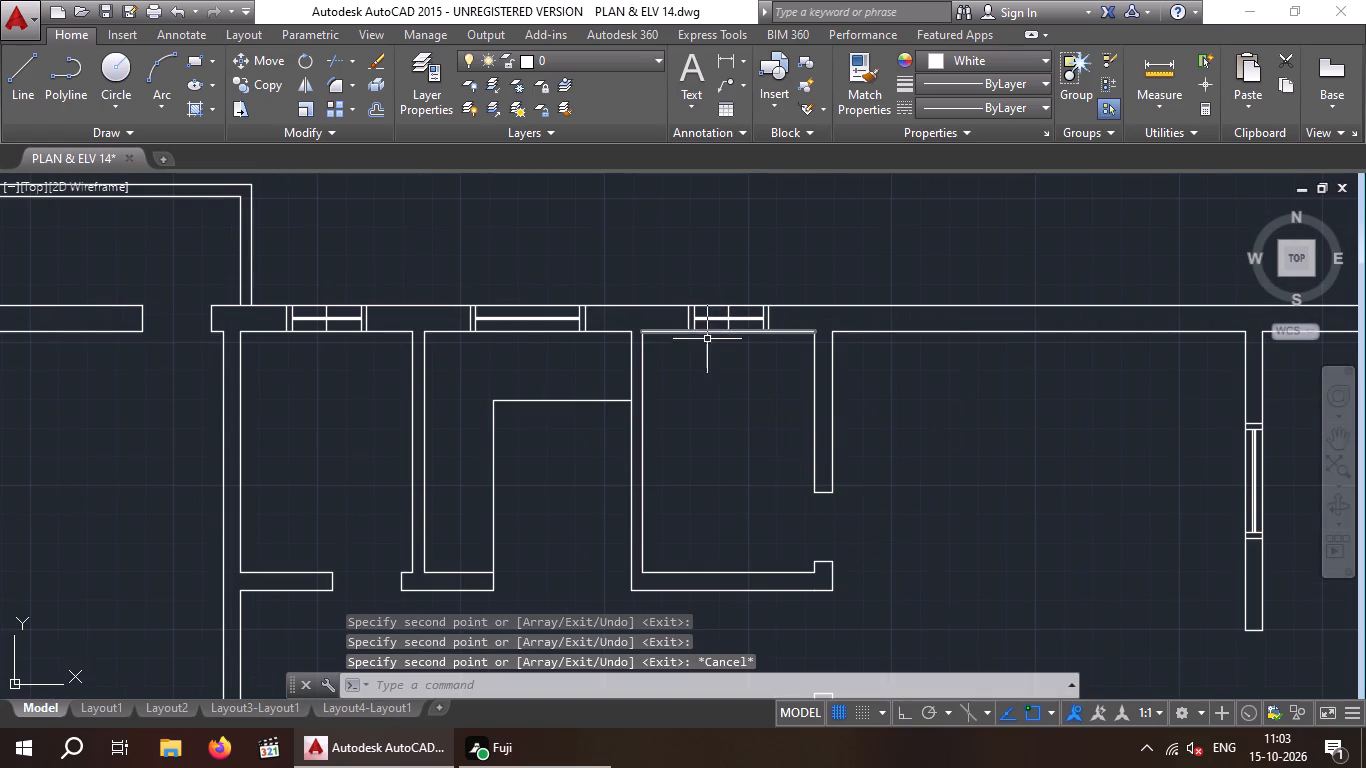
Erase the six midpoint guide lines running through the 2' windows on the north and south walls.
scroll(243, 309, "up", 1)
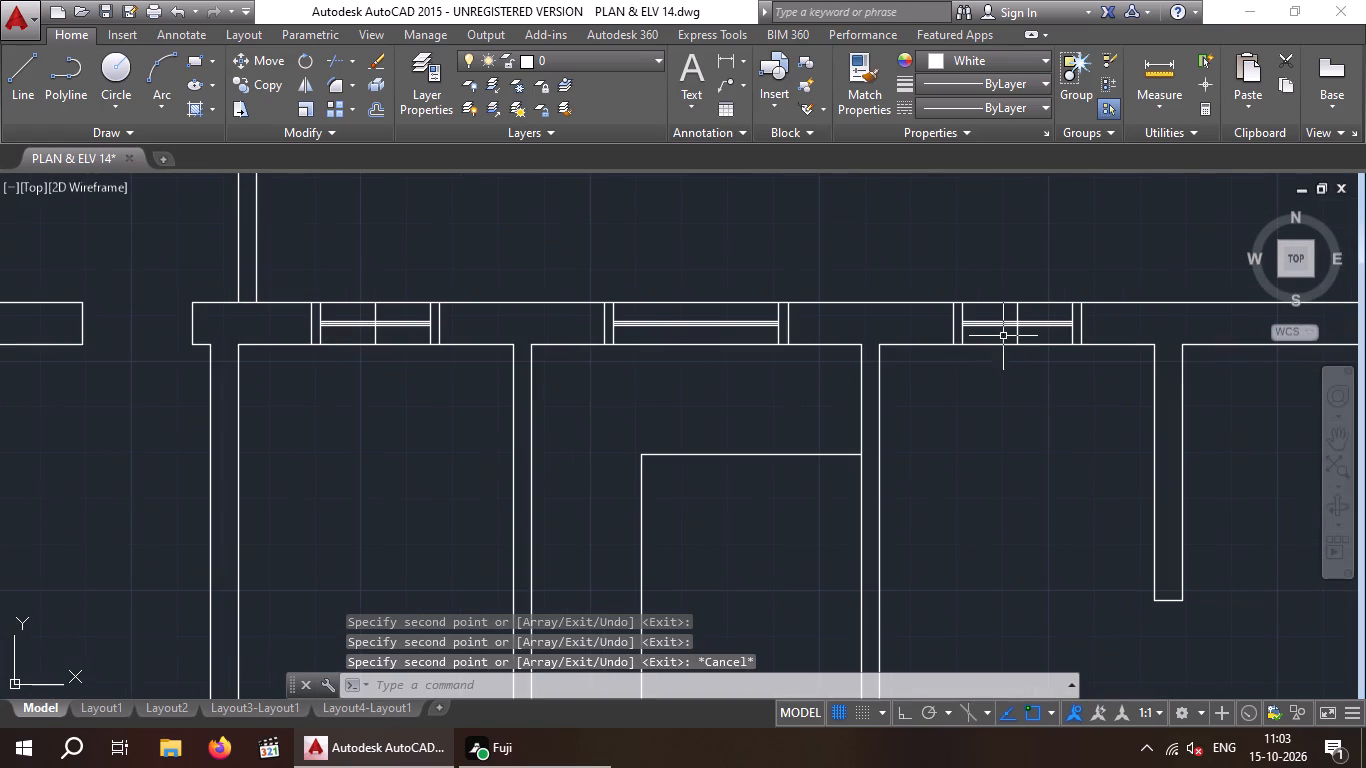
scroll(1002, 337, "up", 1)
left_click(1047, 336)
left_click(1004, 335)
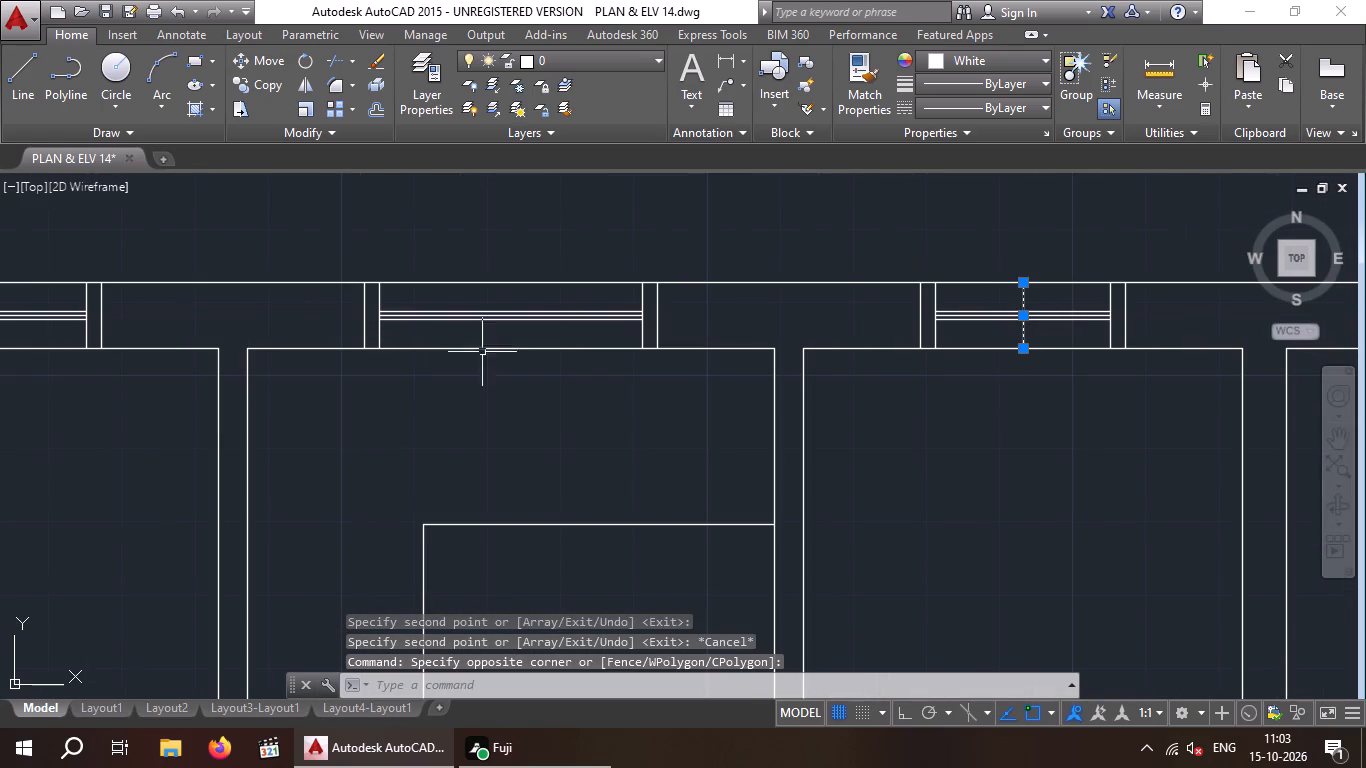
middle_click_drag(89, 341, 305, 313)
scroll(204, 308, "up", 1)
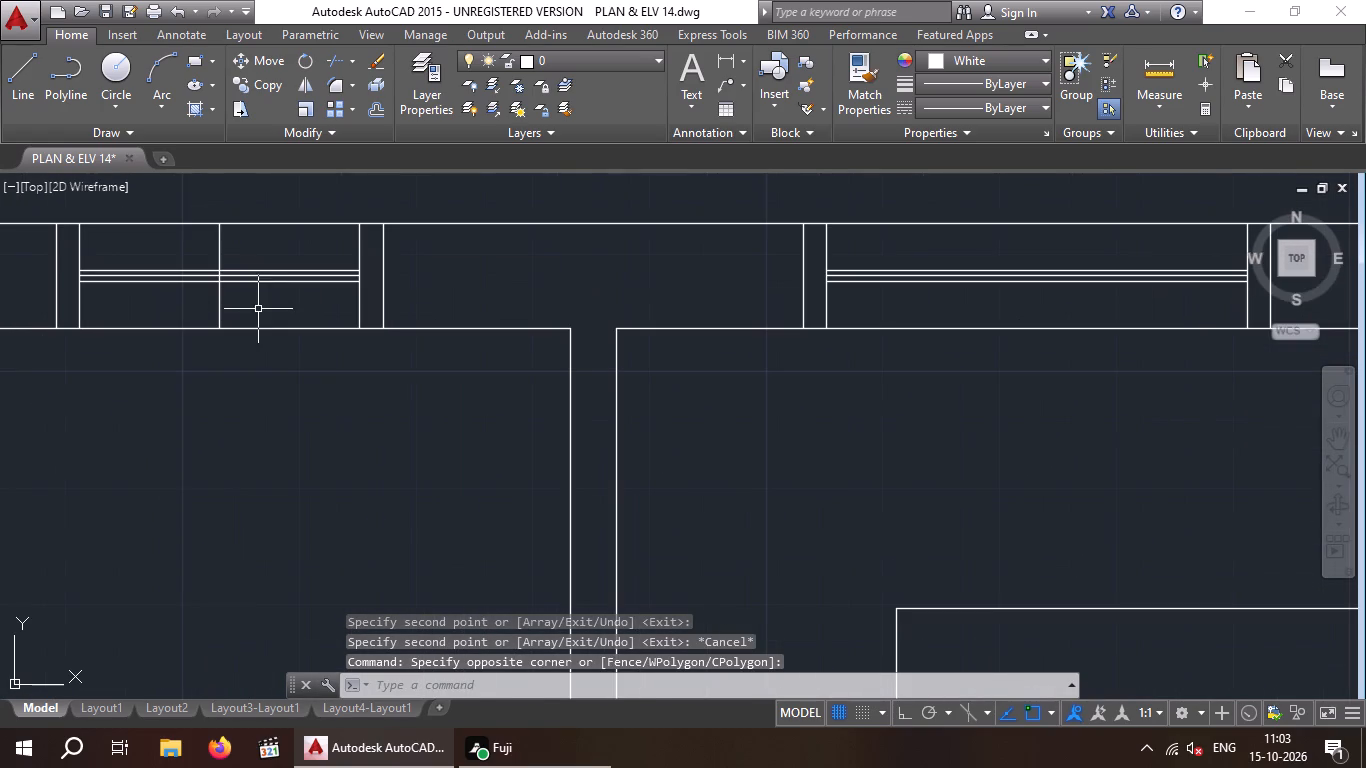
left_click_drag(258, 309, 199, 308)
left_click(169, 305)
scroll(185, 316, "down", 4)
scroll(223, 420, "down", 5)
middle_click_drag(240, 412, 332, 368)
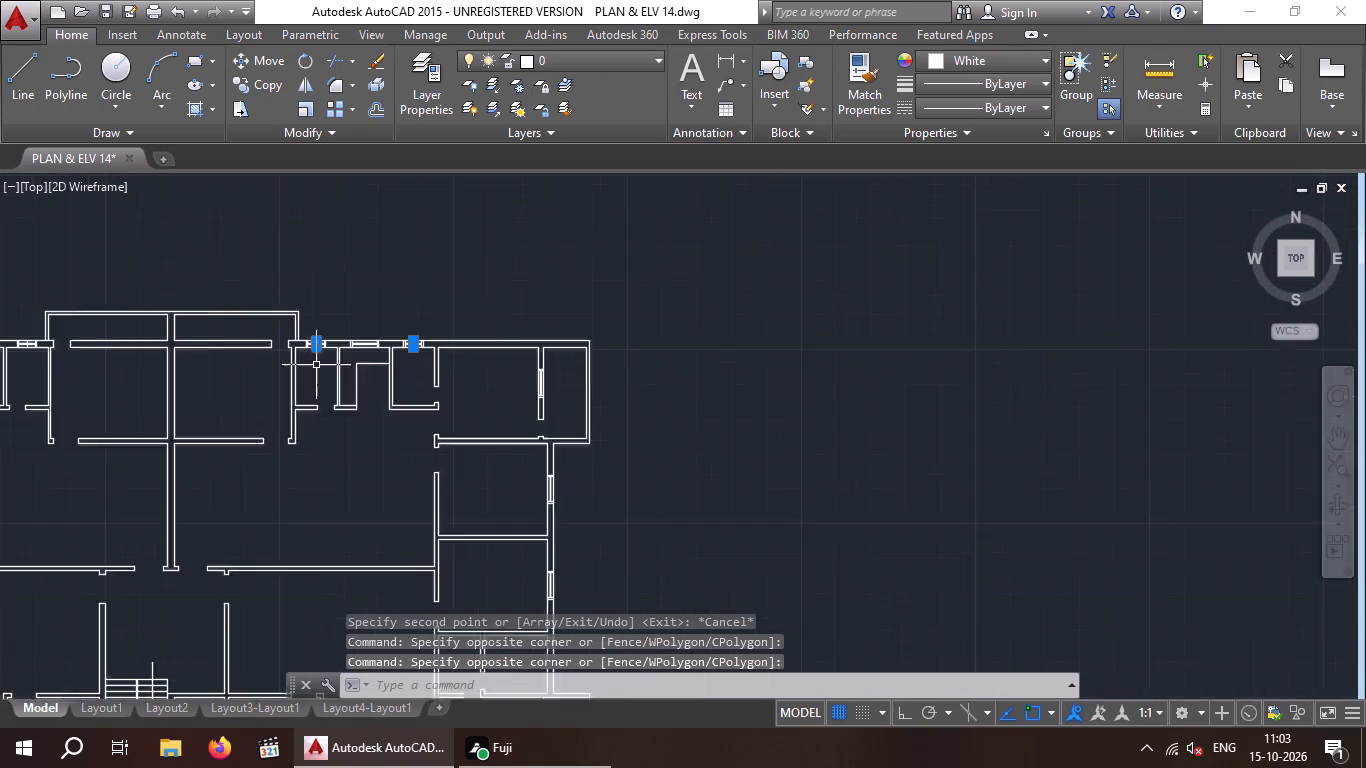
scroll(316, 365, "down", 1)
scroll(198, 377, "up", 4)
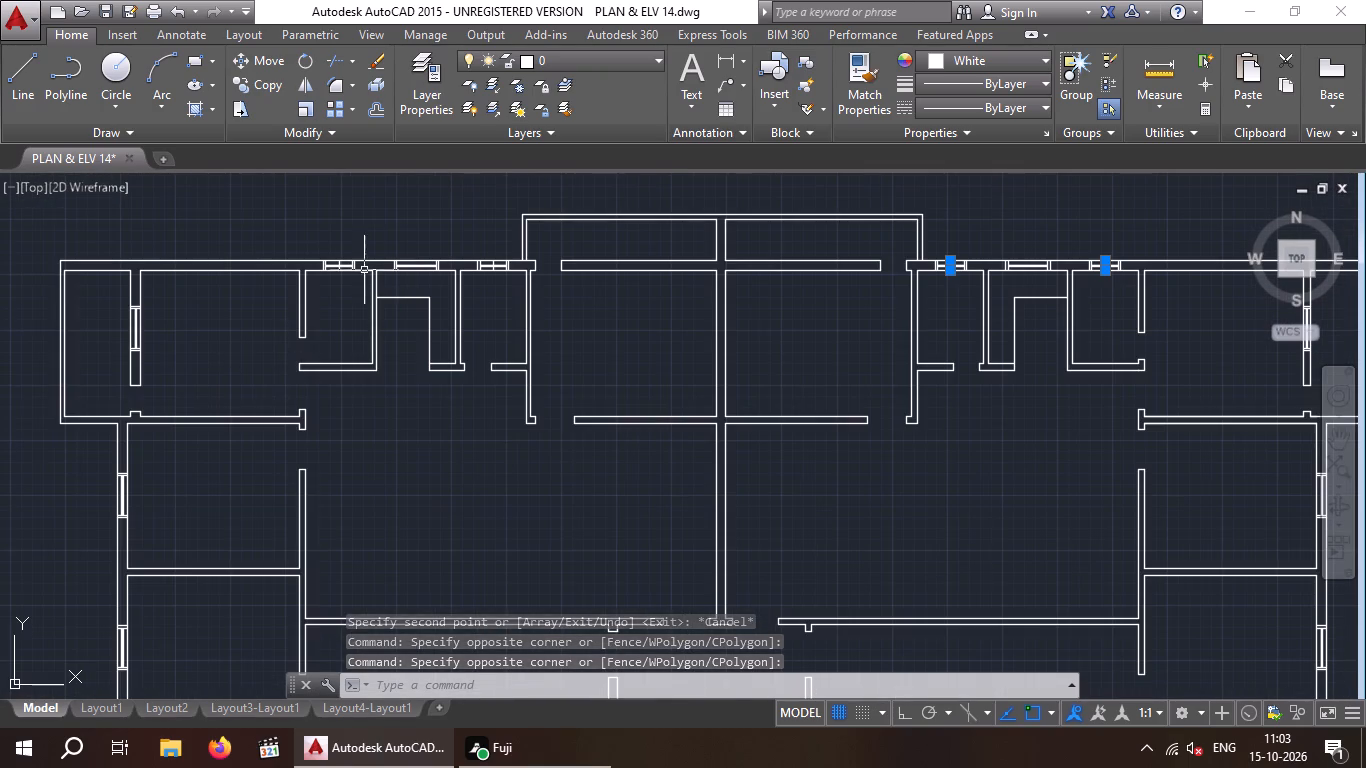
scroll(336, 274, "up", 5)
middle_click_drag(331, 298, 316, 442)
scroll(325, 369, "up", 2)
left_click_drag(427, 363, 326, 385)
left_click(294, 389)
scroll(303, 389, "down", 6)
middle_click_drag(830, 406, 331, 389)
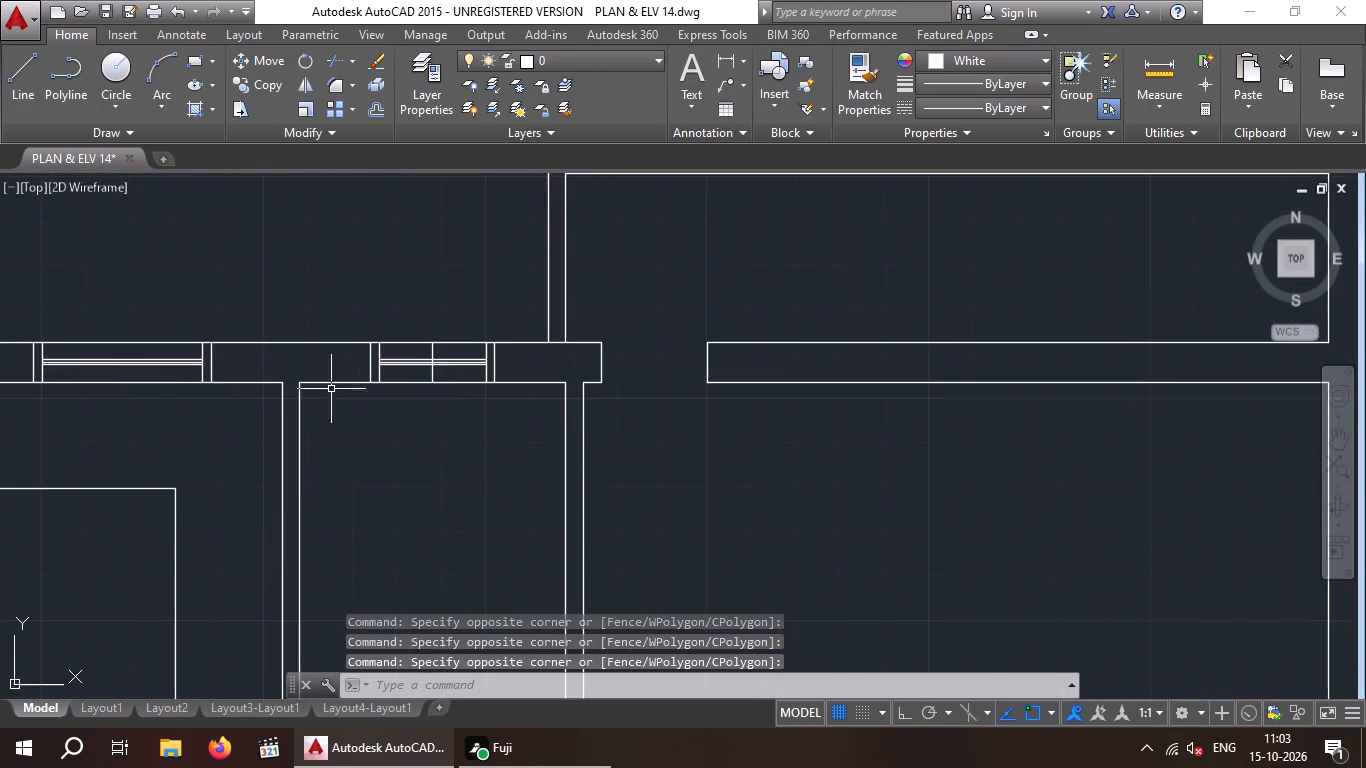
scroll(438, 367, "up", 4)
left_click_drag(427, 386, 359, 395)
left_click(313, 396)
scroll(324, 393, "down", 6)
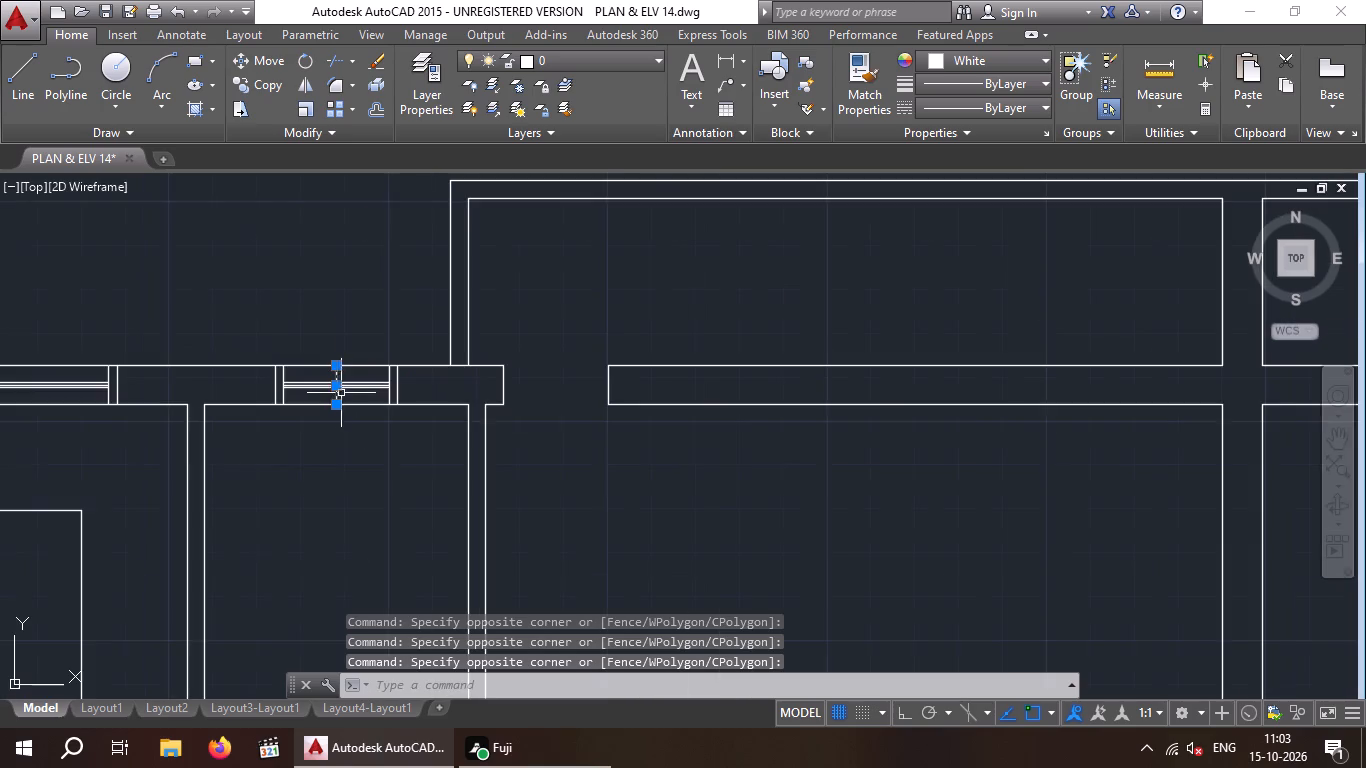
scroll(348, 425, "down", 4)
right_click(333, 458)
middle_click_drag(327, 447, 396, 271)
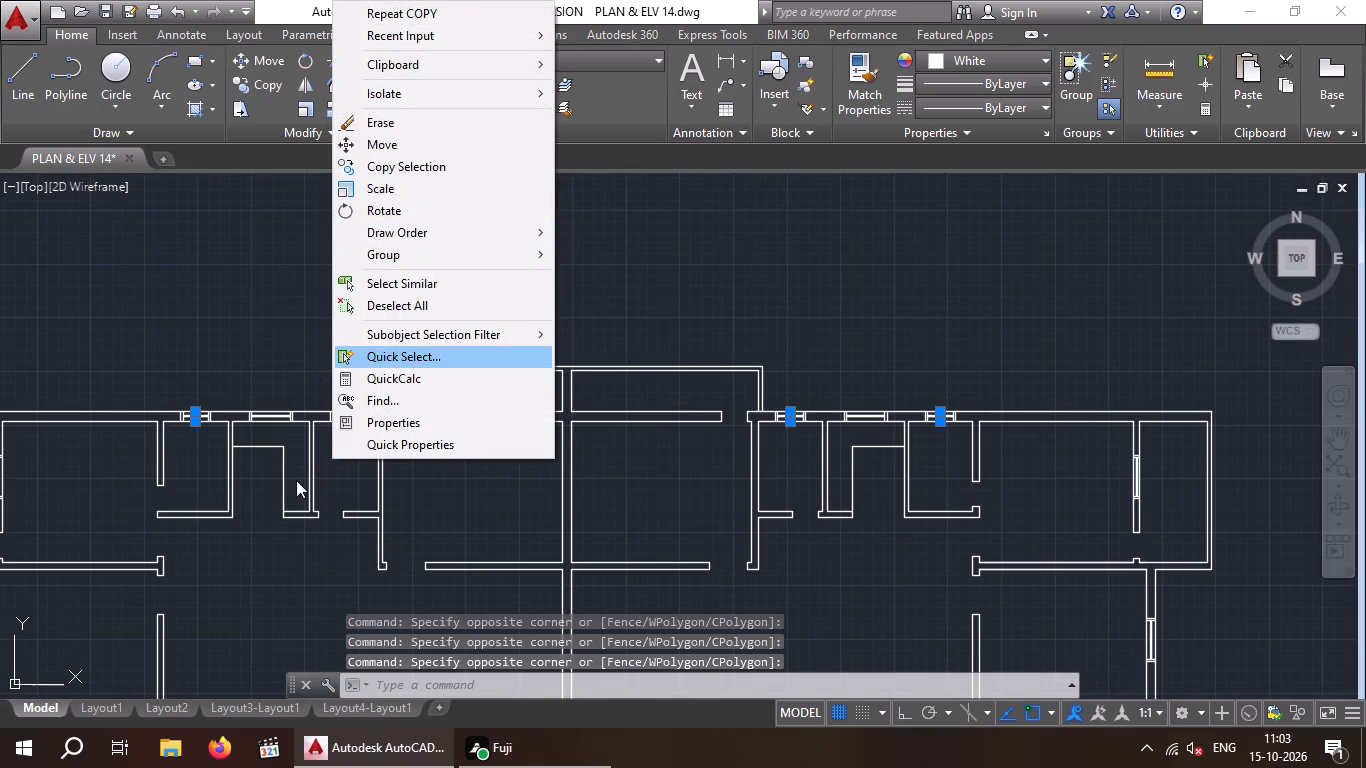
left_click(256, 551)
middle_click_drag(257, 534, 295, 411)
scroll(368, 196, "down", 3)
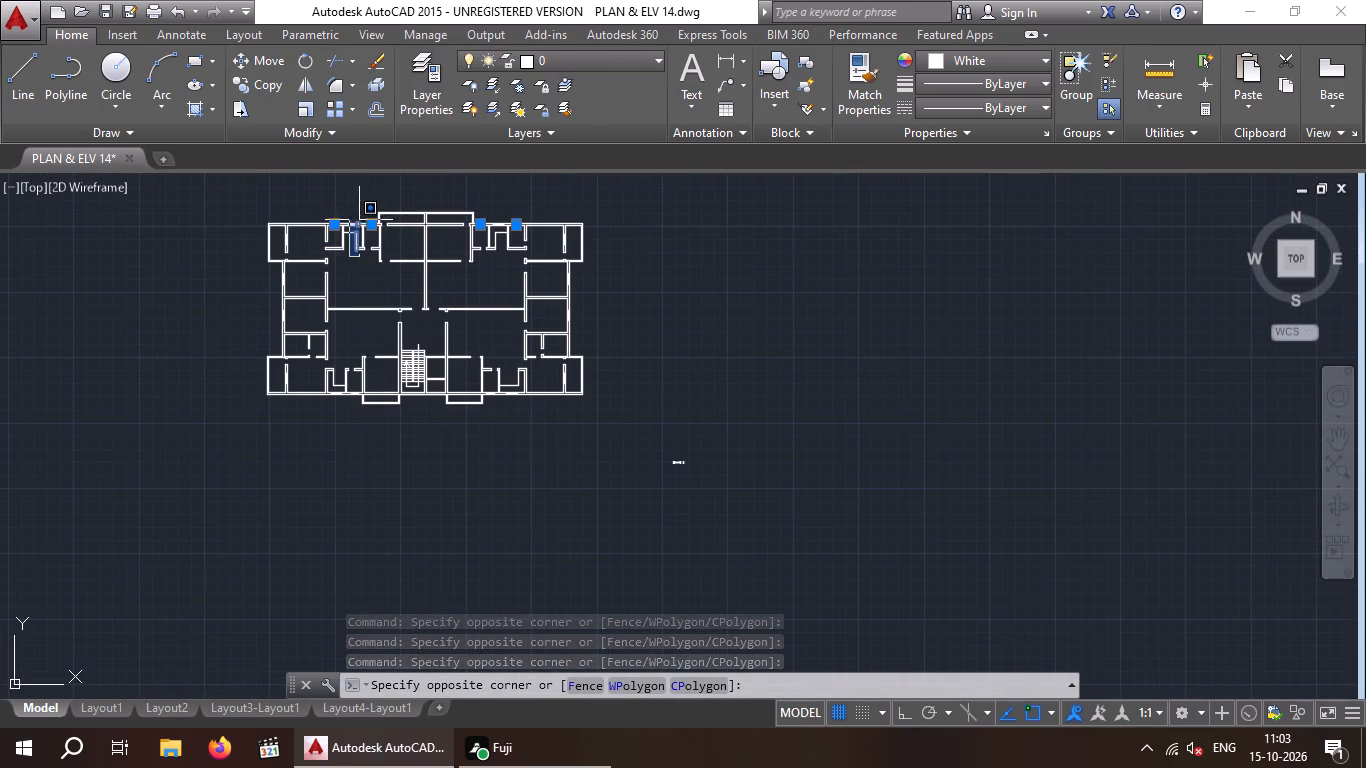
left_click(350, 269)
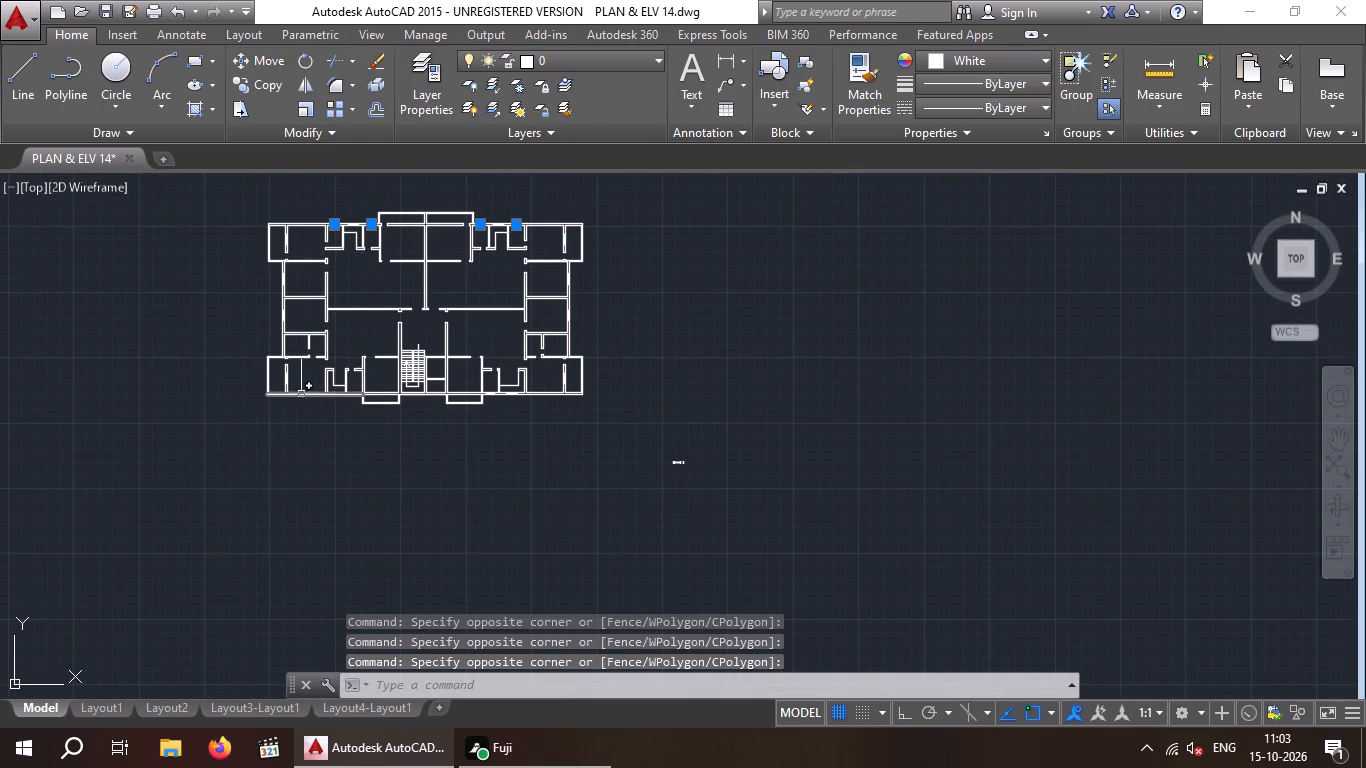
scroll(337, 395, "up", 9)
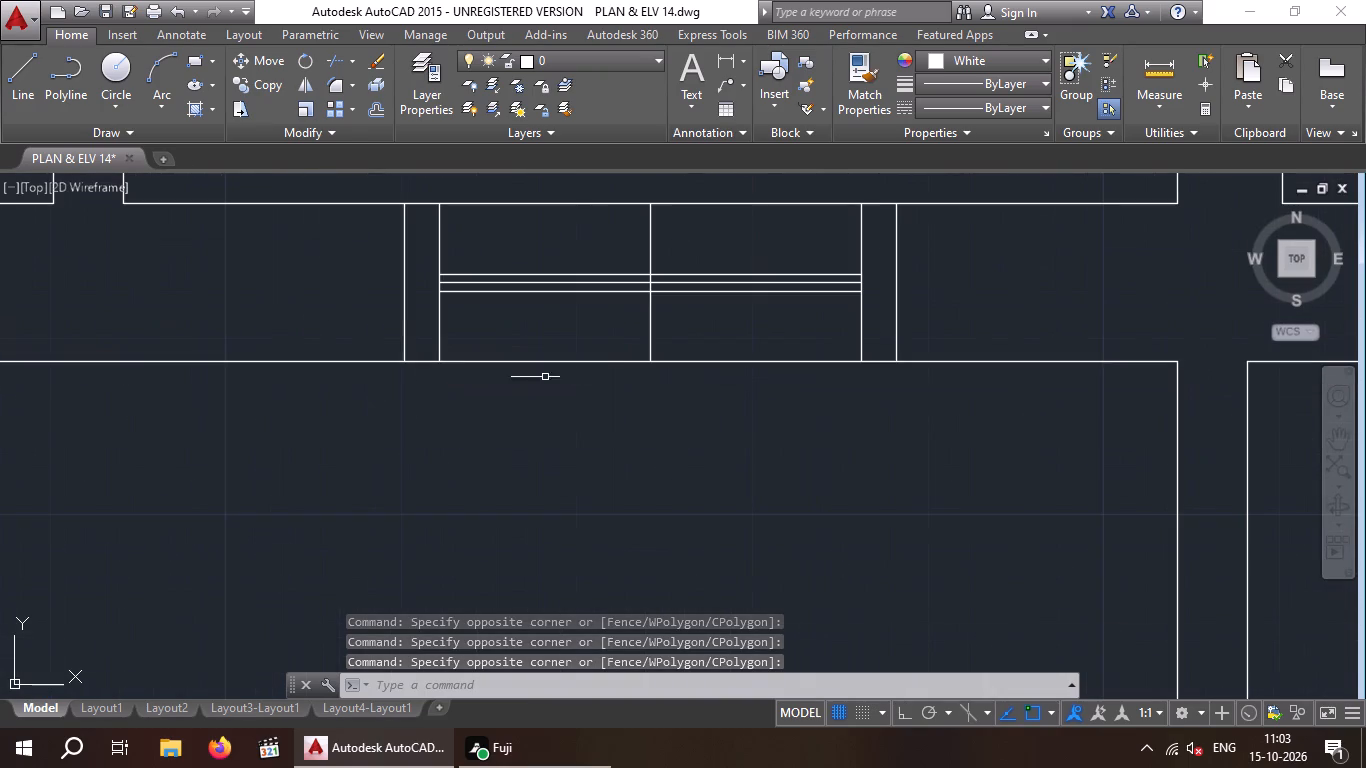
left_click_drag(764, 318, 667, 329)
left_click(601, 320)
scroll(597, 332, "down", 11)
scroll(705, 417, "down", 4)
scroll(745, 406, "up", 4)
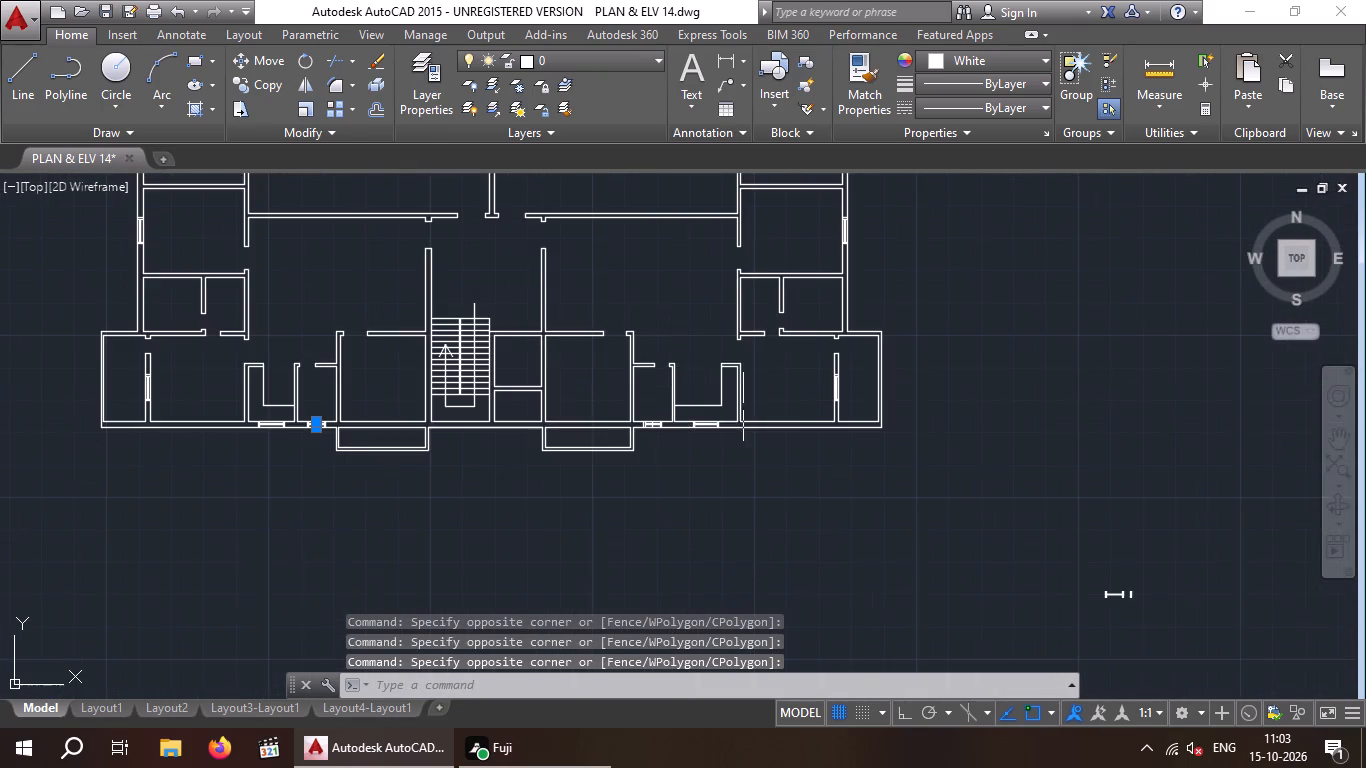
scroll(666, 428, "up", 5)
scroll(479, 392, "up", 3)
left_click_drag(560, 418, 541, 430)
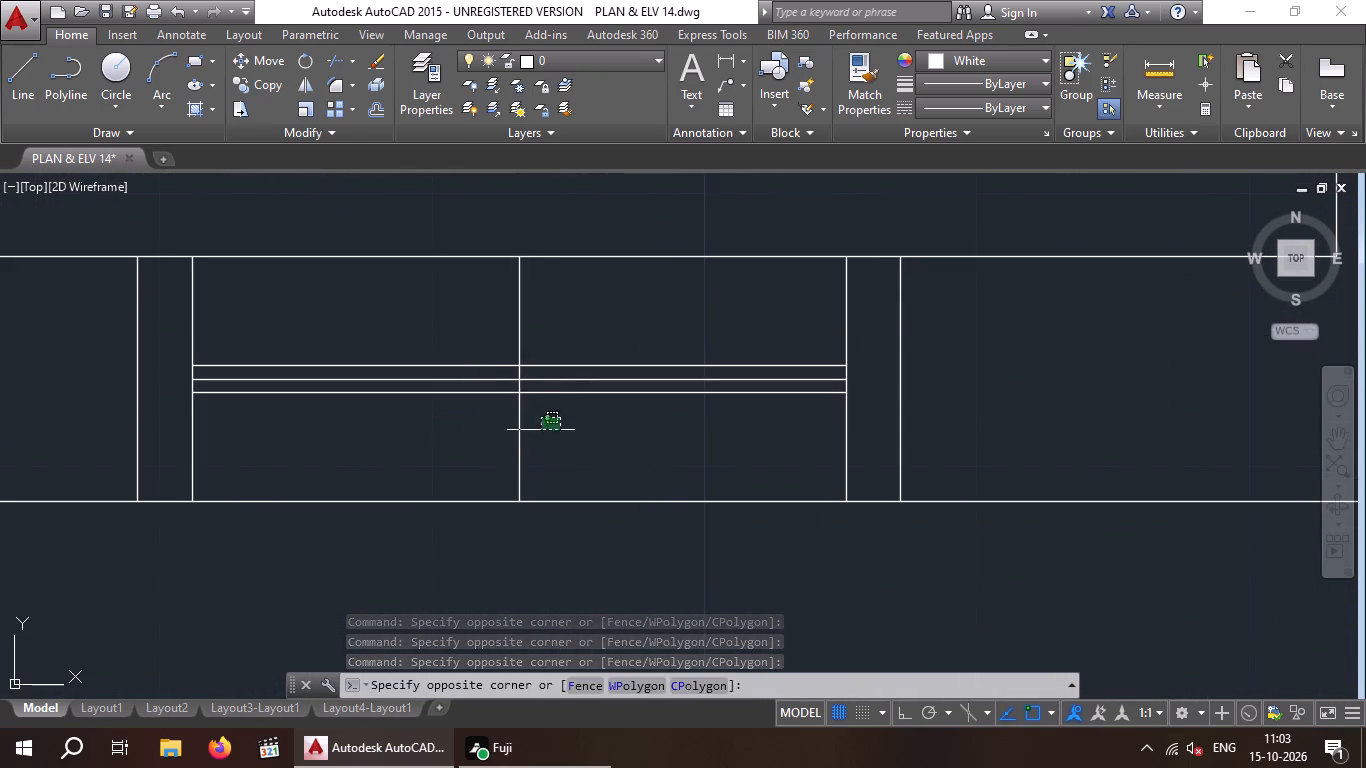
left_click_drag(541, 430, 504, 440)
left_click(460, 449)
scroll(616, 488, "down", 6)
key("Delete")
Draw a guide line across the east wall from the inner-face midpoint of the small windowless room north of the southeast corner room.
scroll(614, 496, "down", 6)
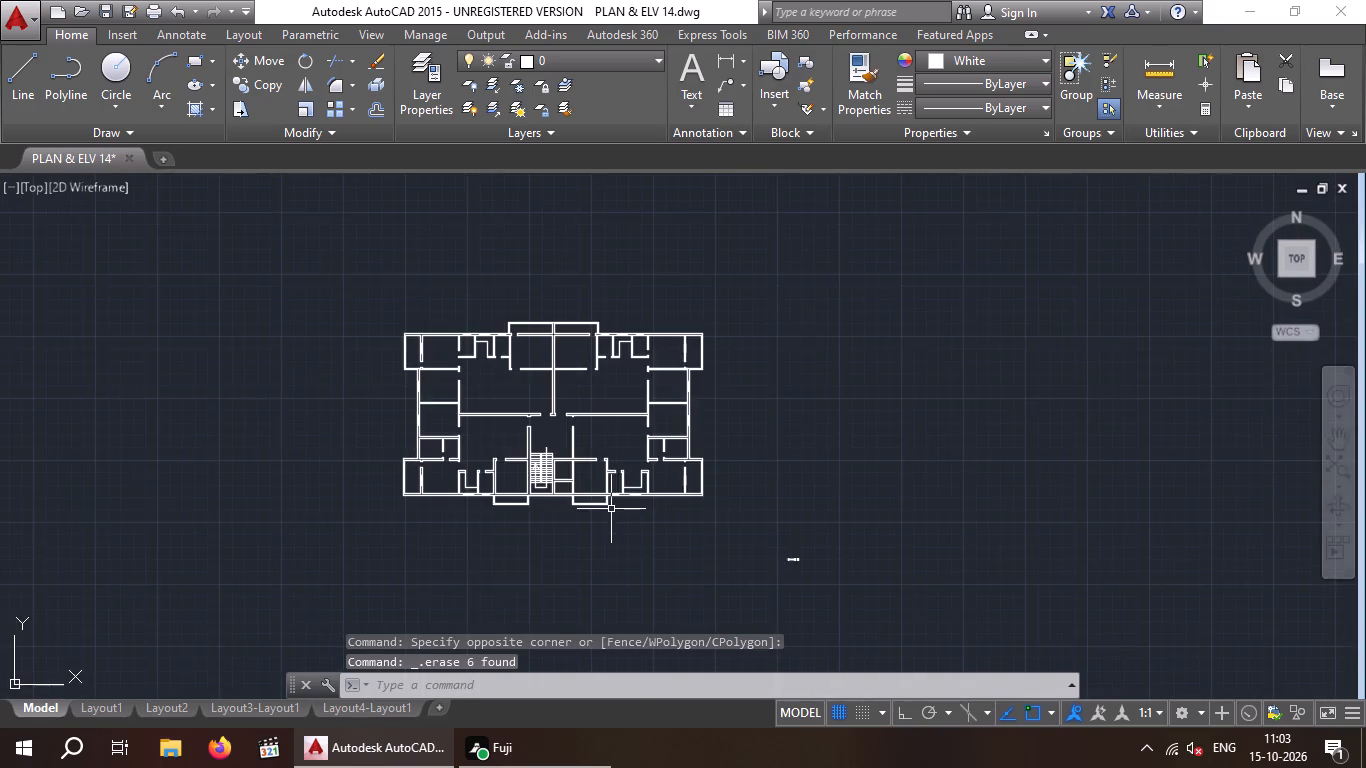
scroll(611, 509, "down", 1)
scroll(642, 499, "up", 3)
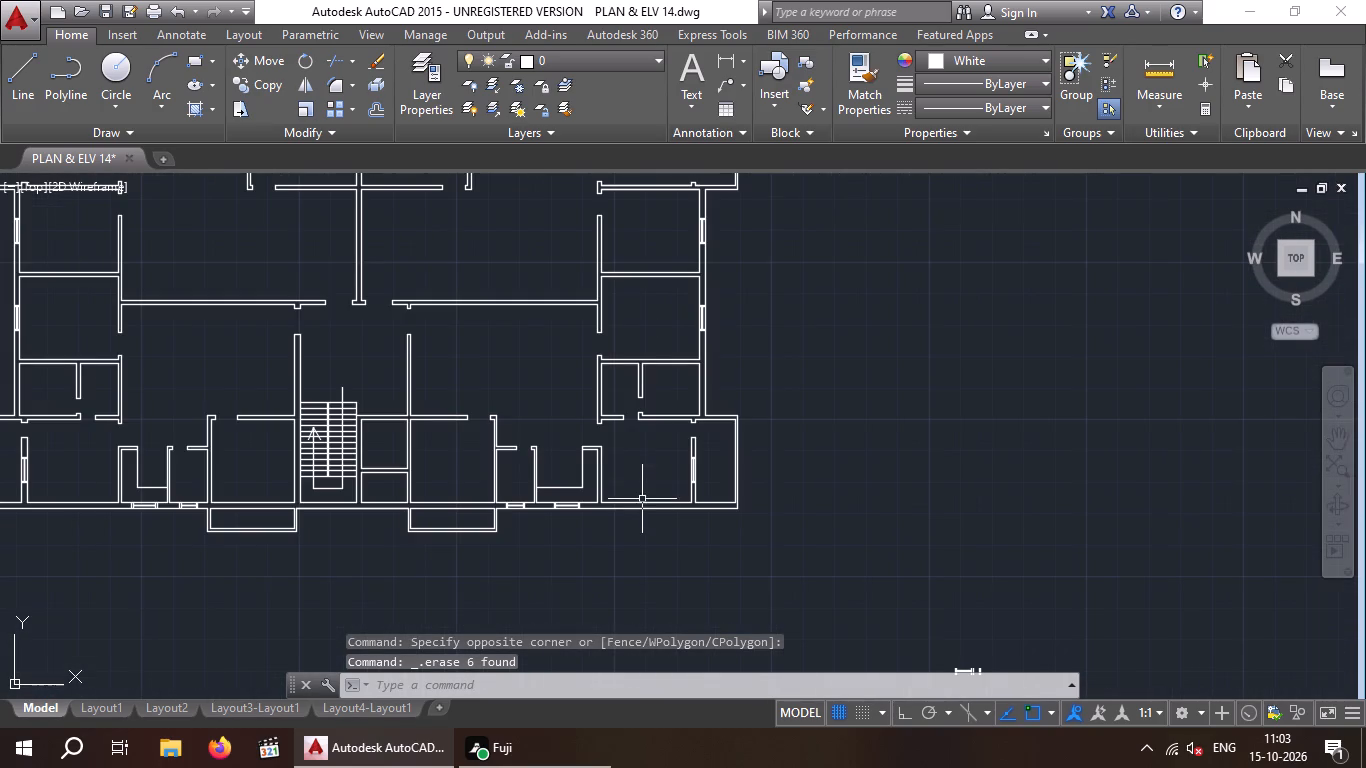
key("l")
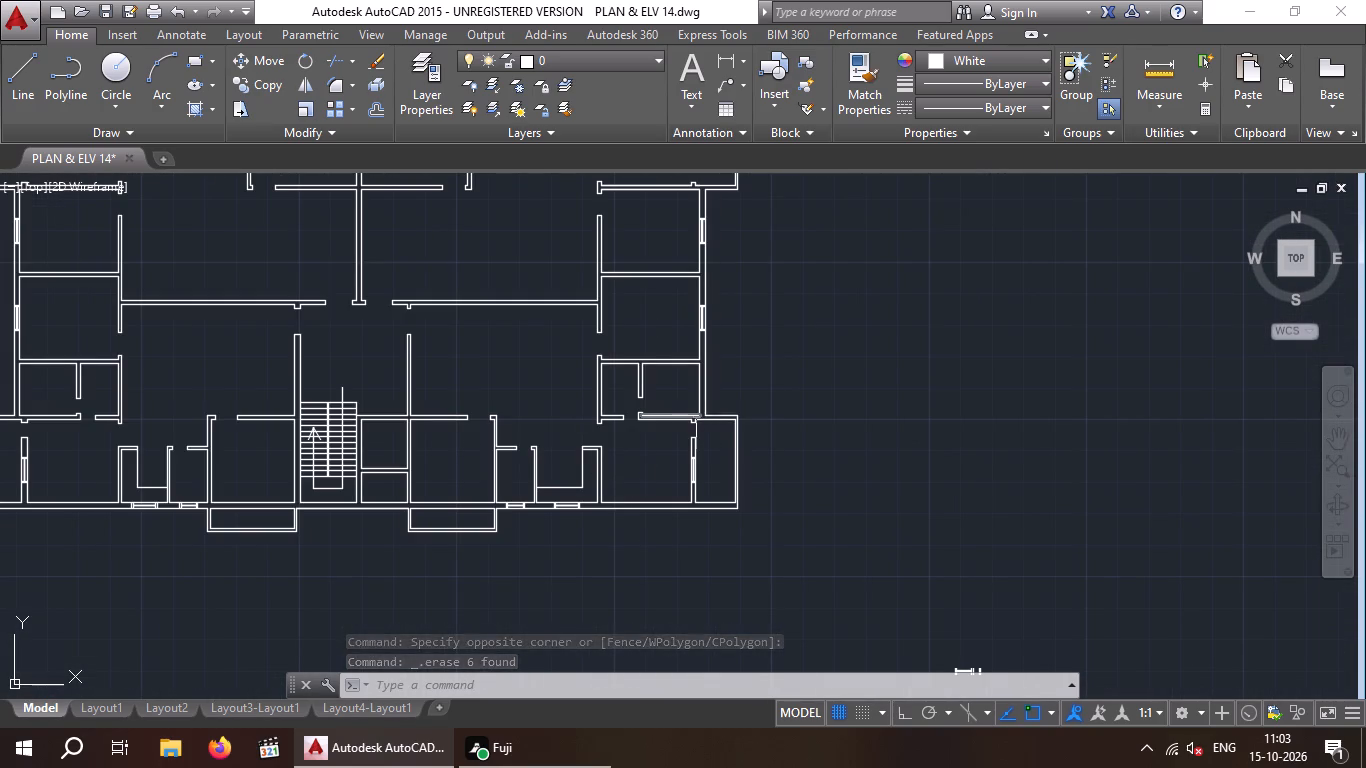
key("Return")
scroll(705, 390, "up", 2)
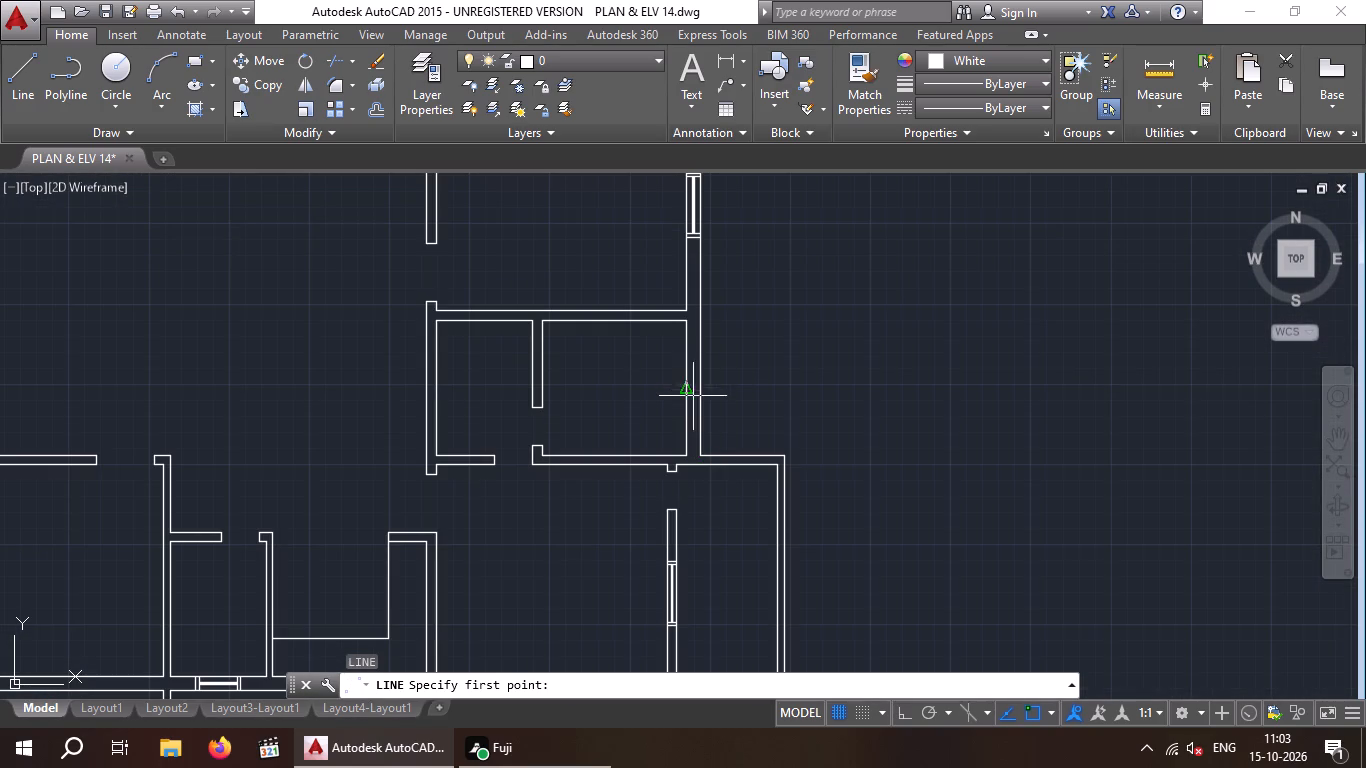
left_click(689, 386)
scroll(706, 388, "up", 2)
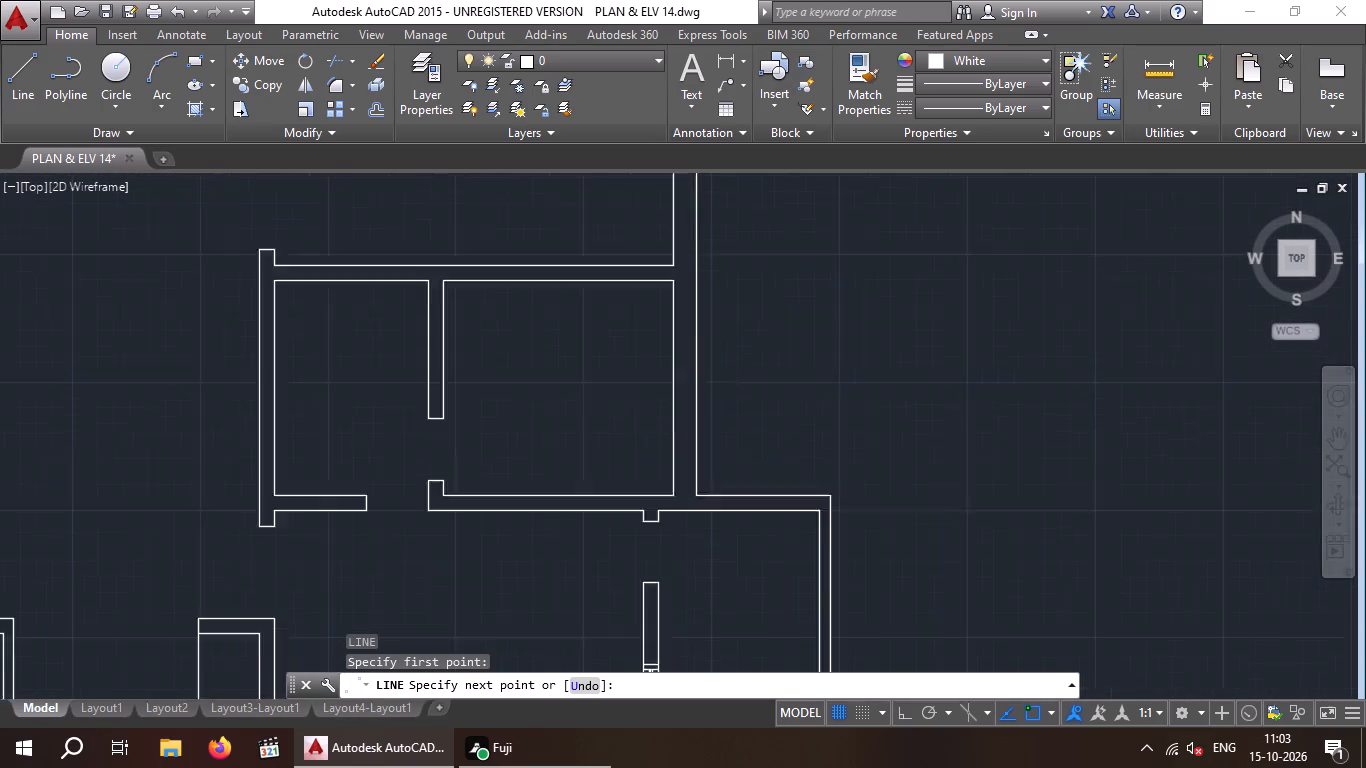
scroll(706, 388, "up", 3)
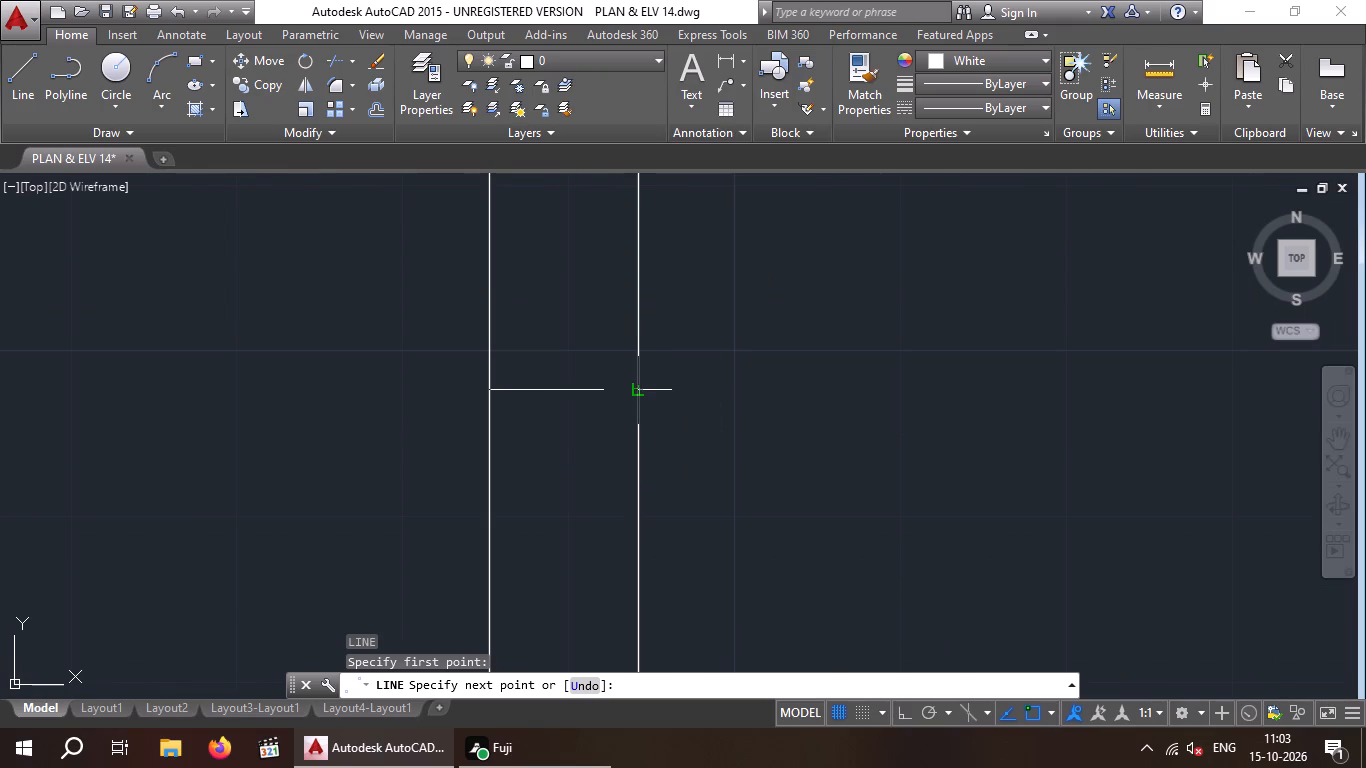
left_click(640, 391)
scroll(715, 401, "down", 2)
key("space")
Draw a matching guide line across the west wall from the inner-face midpoint of the small windowless room north of the southwest corner room.
scroll(705, 393, "down", 9)
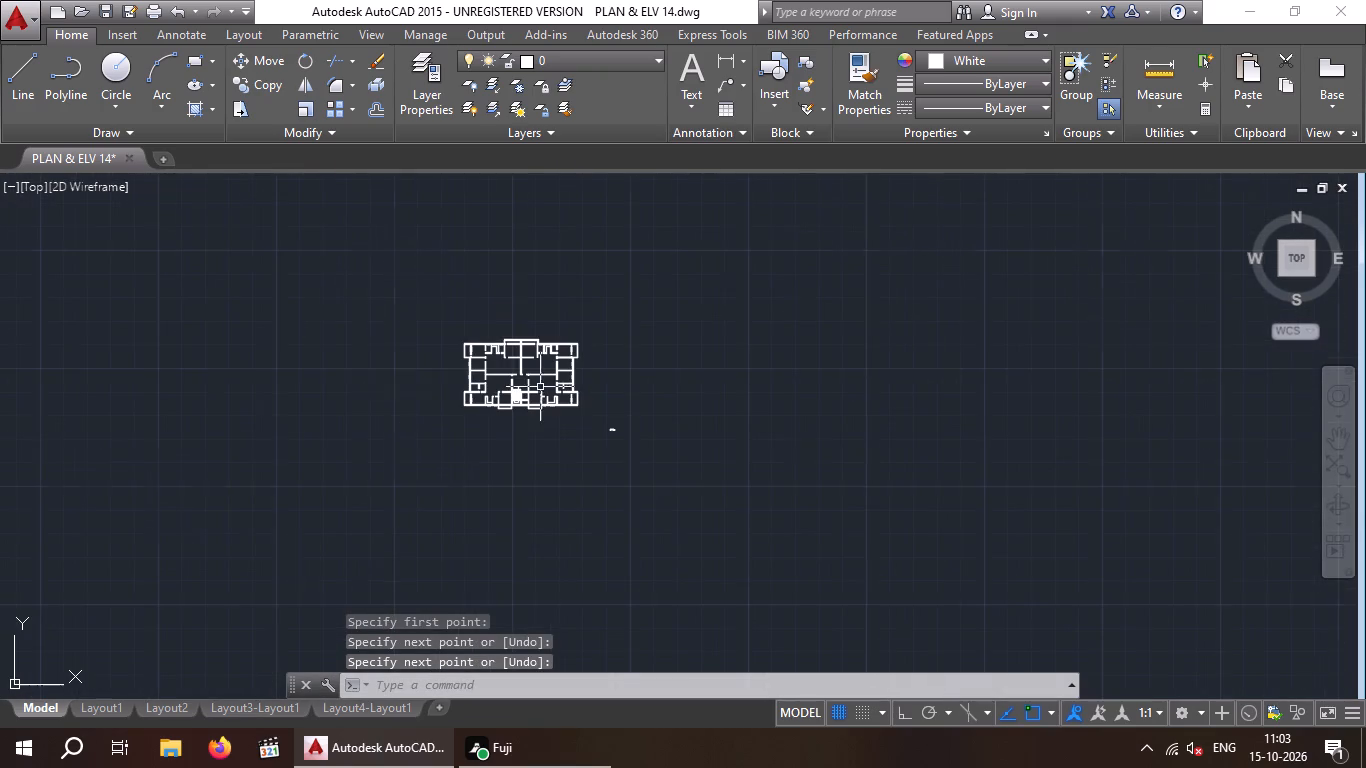
scroll(456, 391, "up", 4)
scroll(540, 377, "up", 4)
key("space")
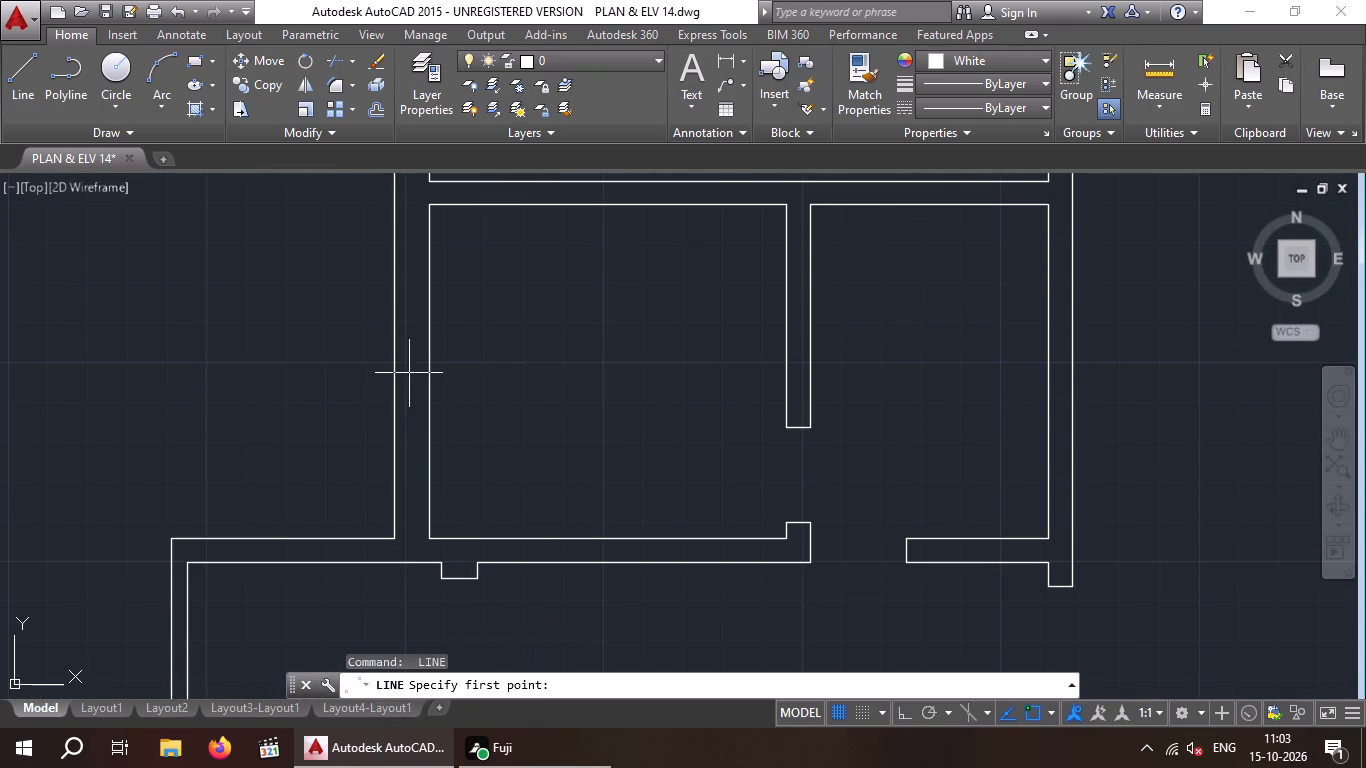
left_click(430, 371)
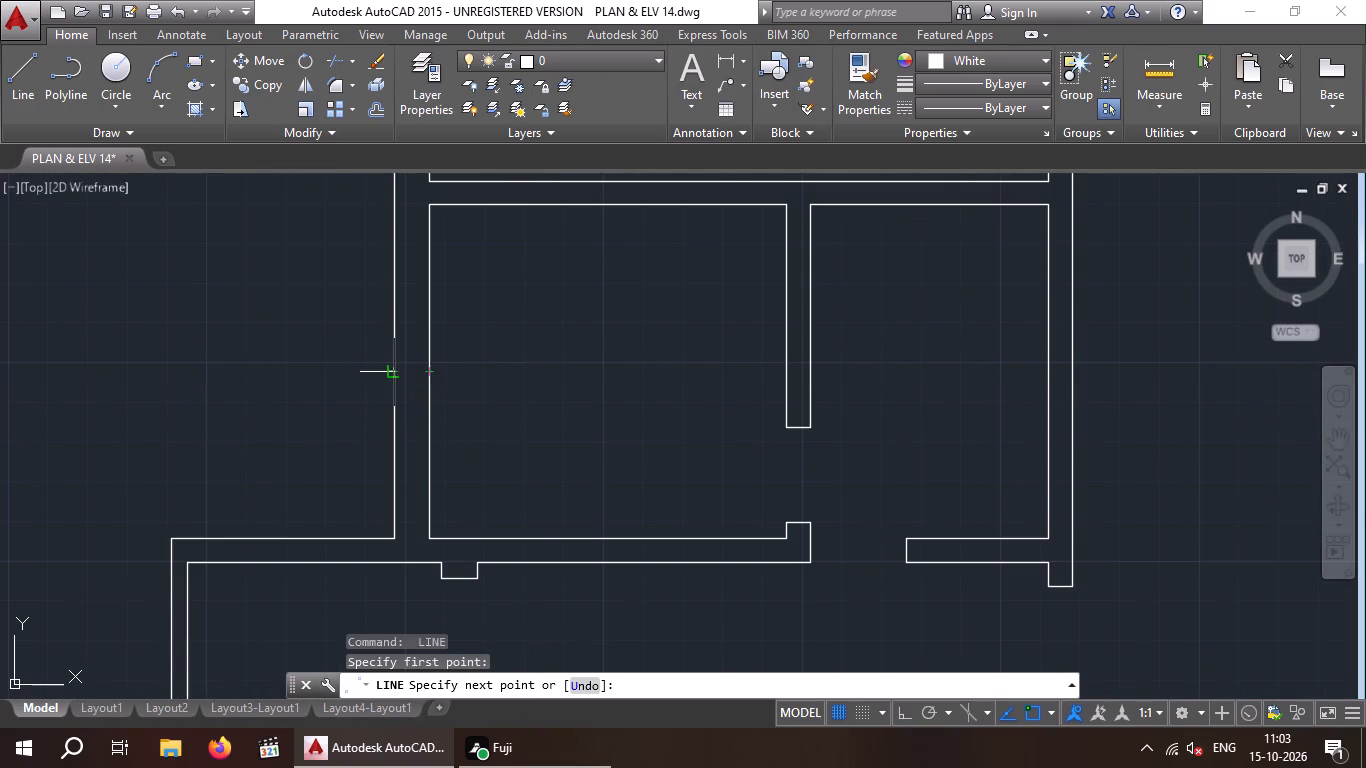
left_click(396, 376)
key("space")
With Ortho on, rotate the spare 2' window outside the plan by 270° about its lower east corner, and switch Ortho off again.
scroll(490, 363, "down", 7)
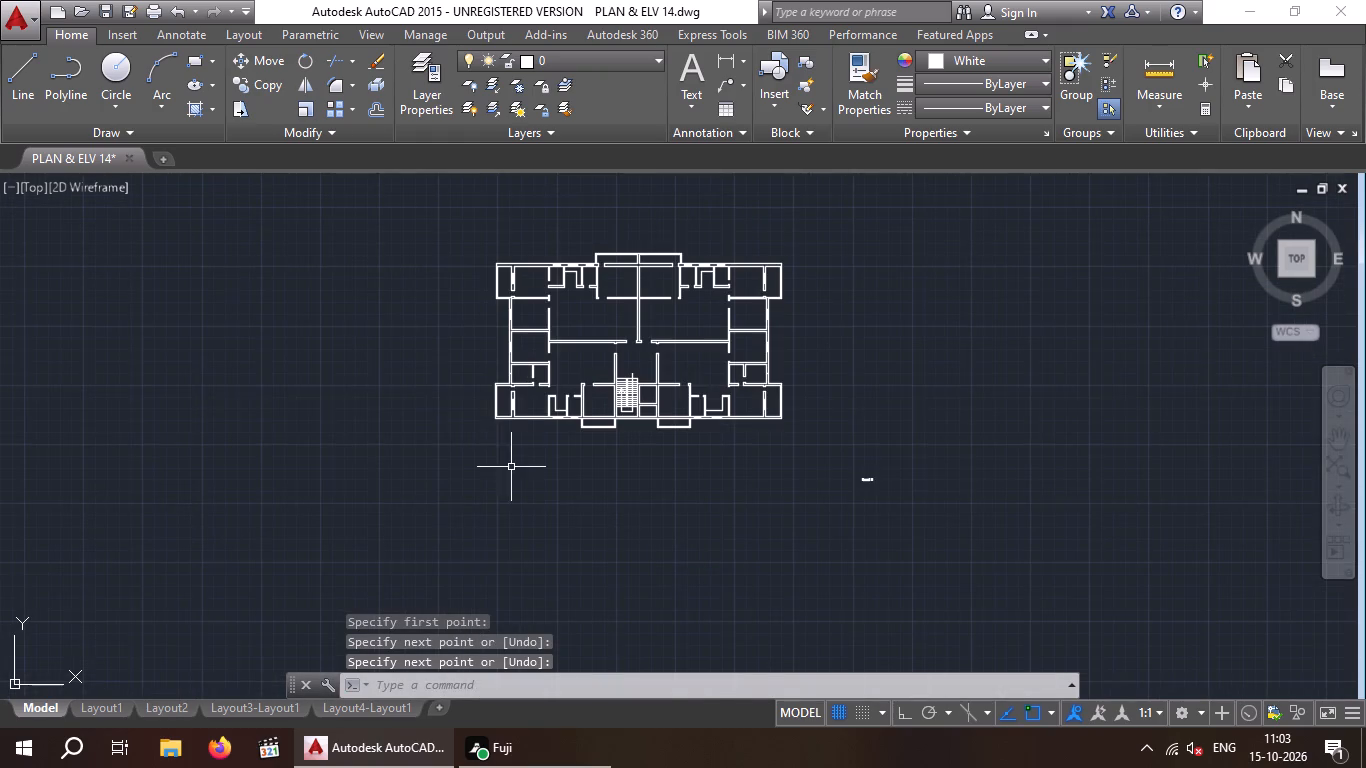
middle_click_drag(503, 465, 269, 453)
scroll(584, 477, "up", 3)
scroll(714, 481, "up", 3)
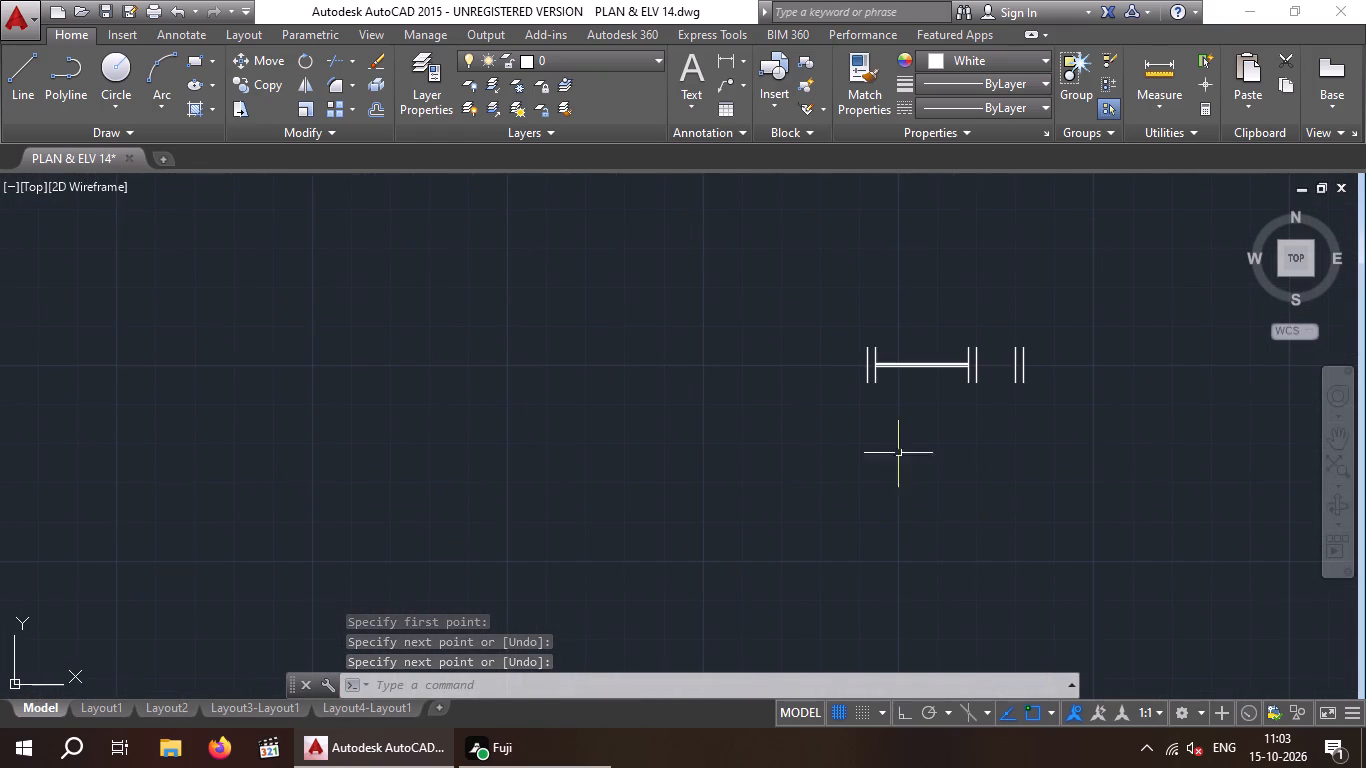
left_click_drag(842, 314, 858, 312)
left_click_drag(992, 414, 990, 415)
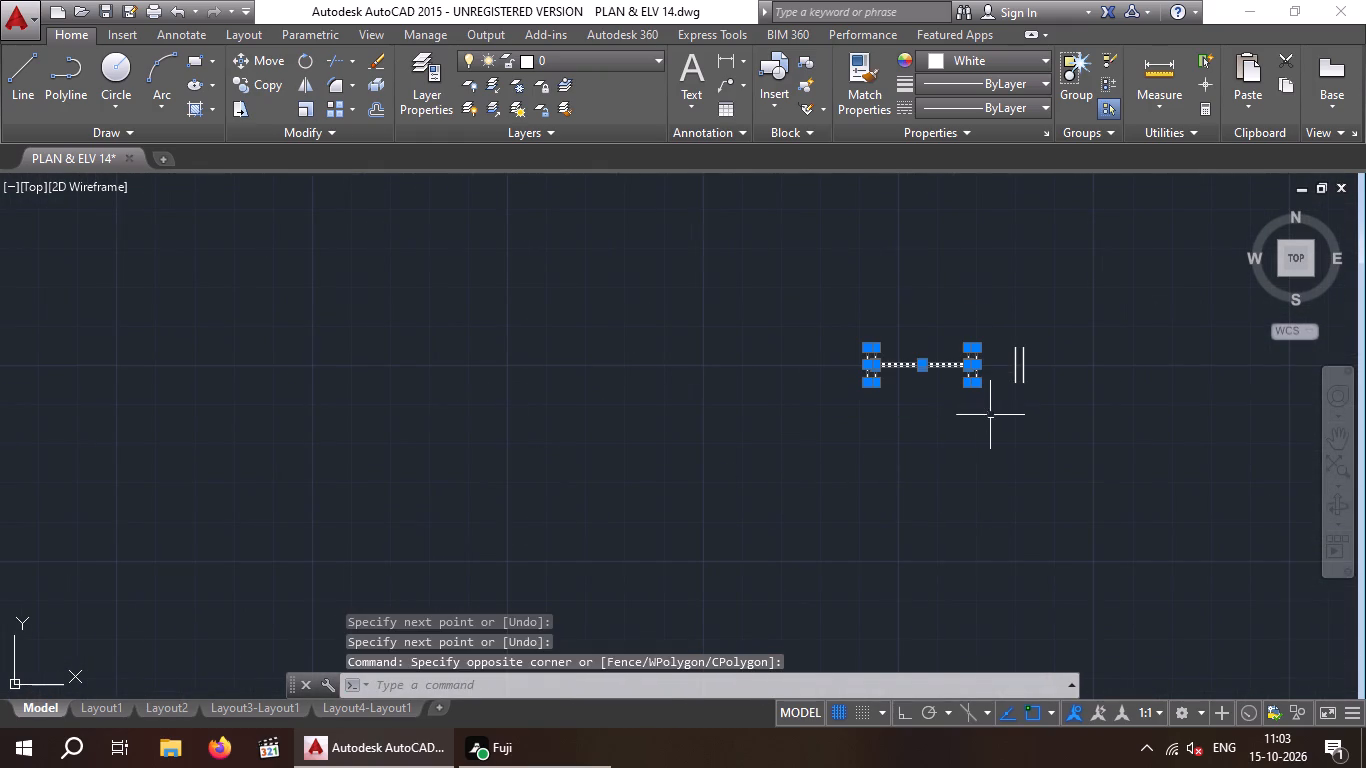
left_click_drag(990, 415, 983, 414)
left_click(303, 59)
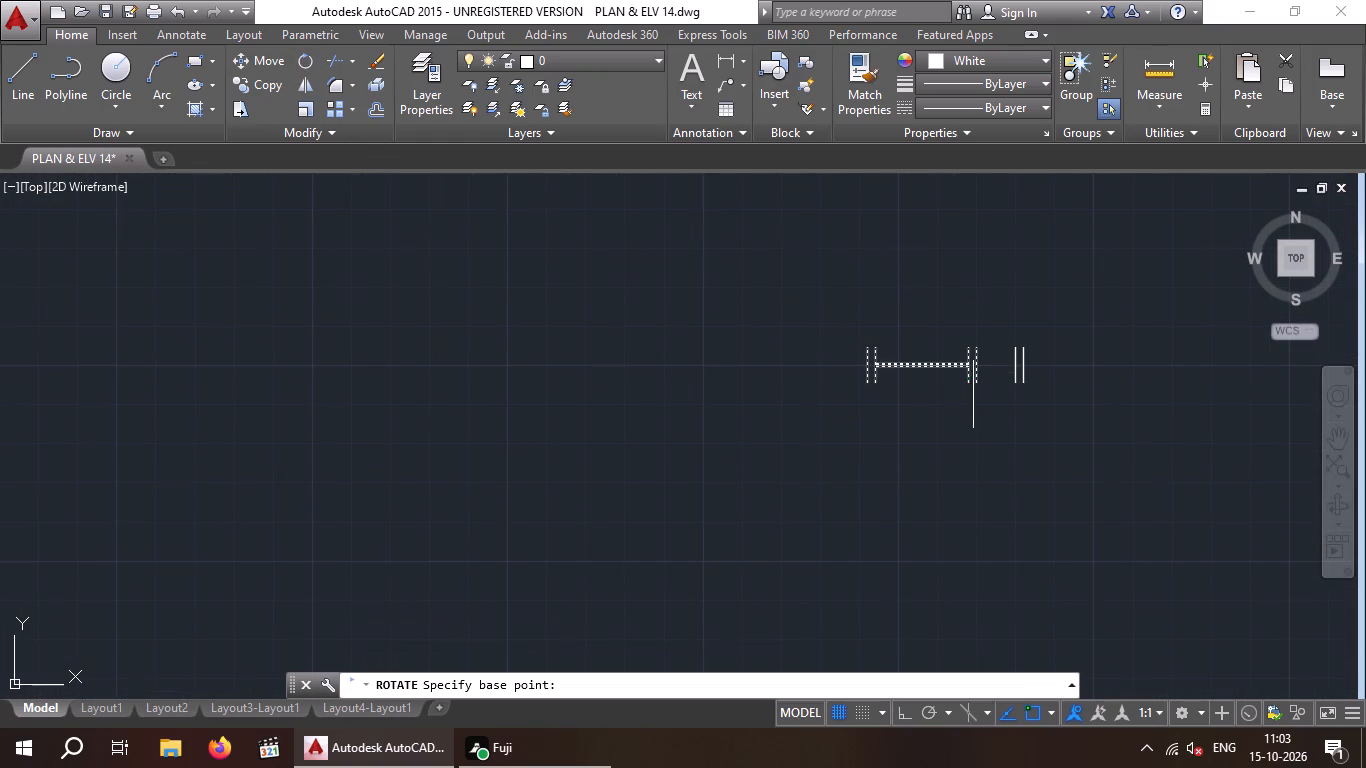
left_click(902, 711)
left_click_drag(985, 386, 978, 418)
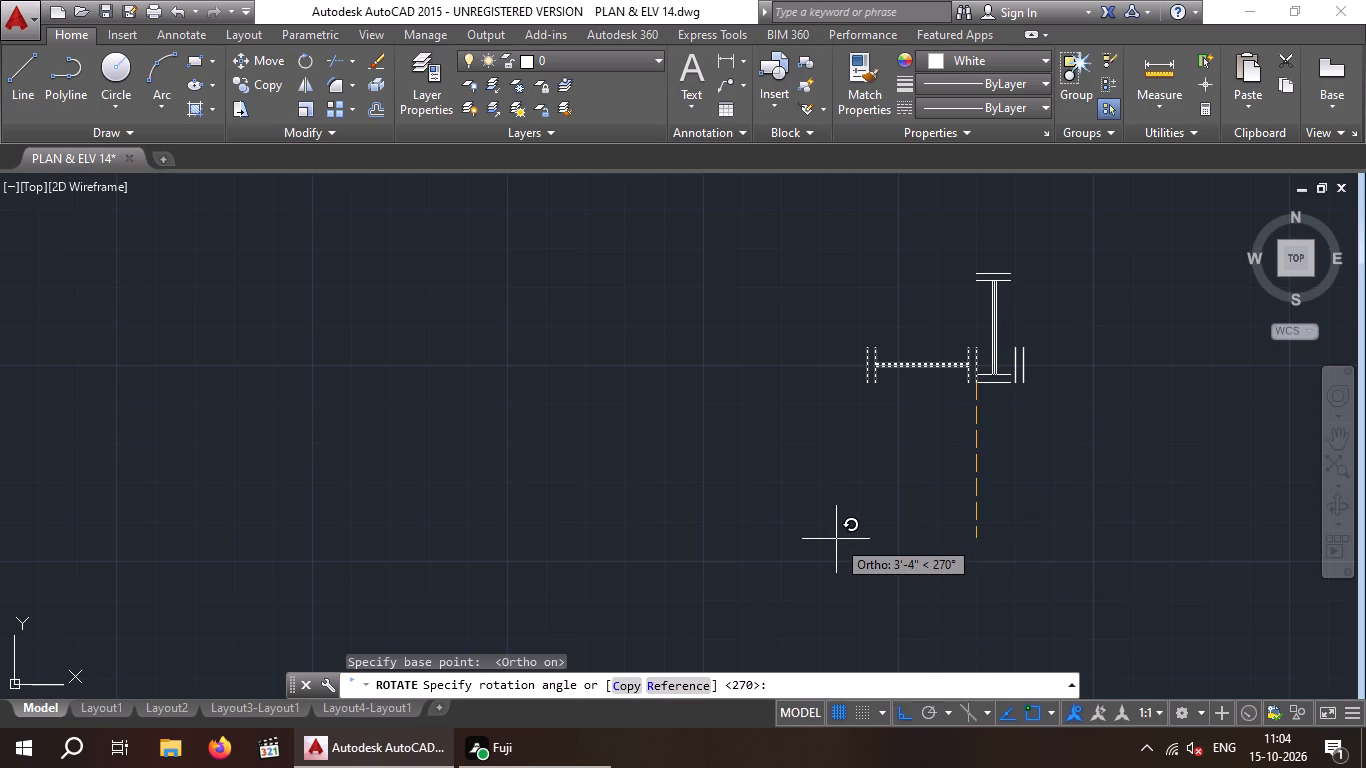
left_click(835, 539)
key("space")
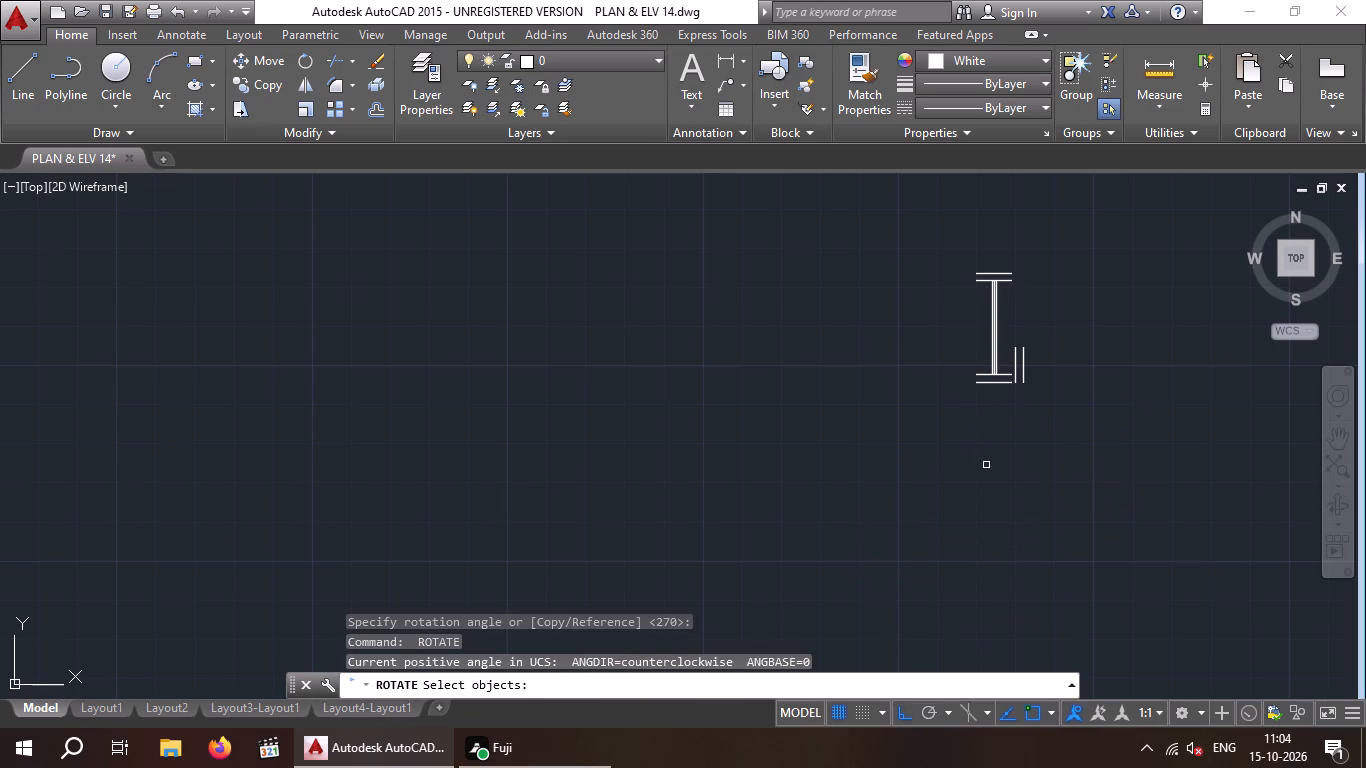
key("Escape")
key("Escape")
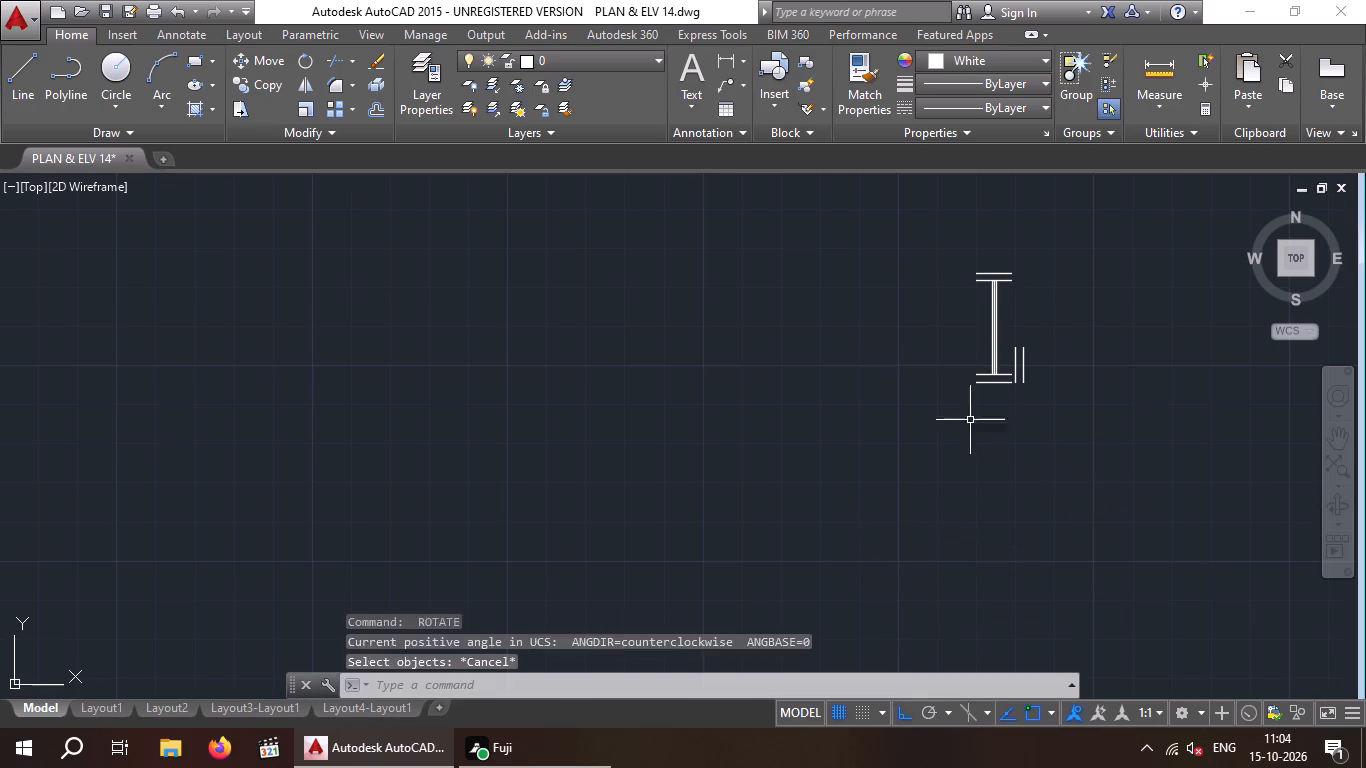
left_click(899, 711)
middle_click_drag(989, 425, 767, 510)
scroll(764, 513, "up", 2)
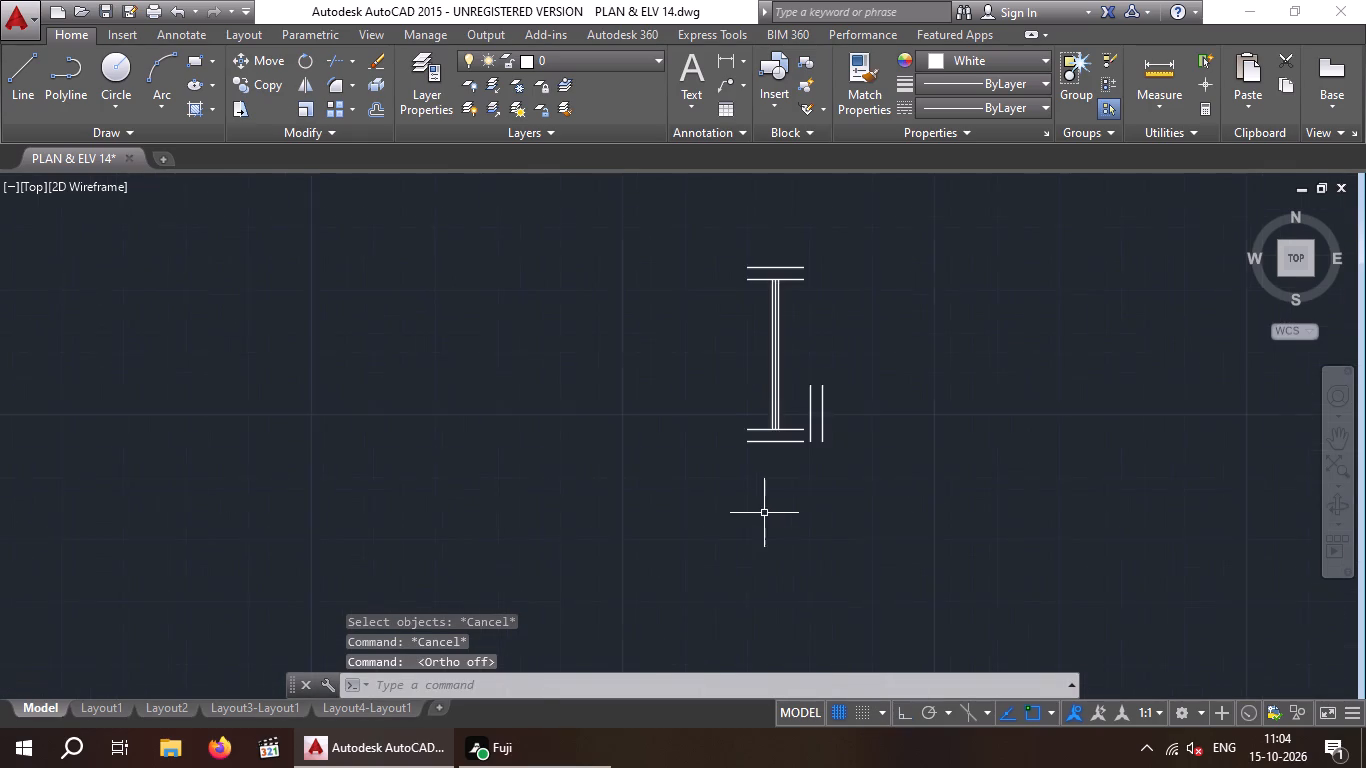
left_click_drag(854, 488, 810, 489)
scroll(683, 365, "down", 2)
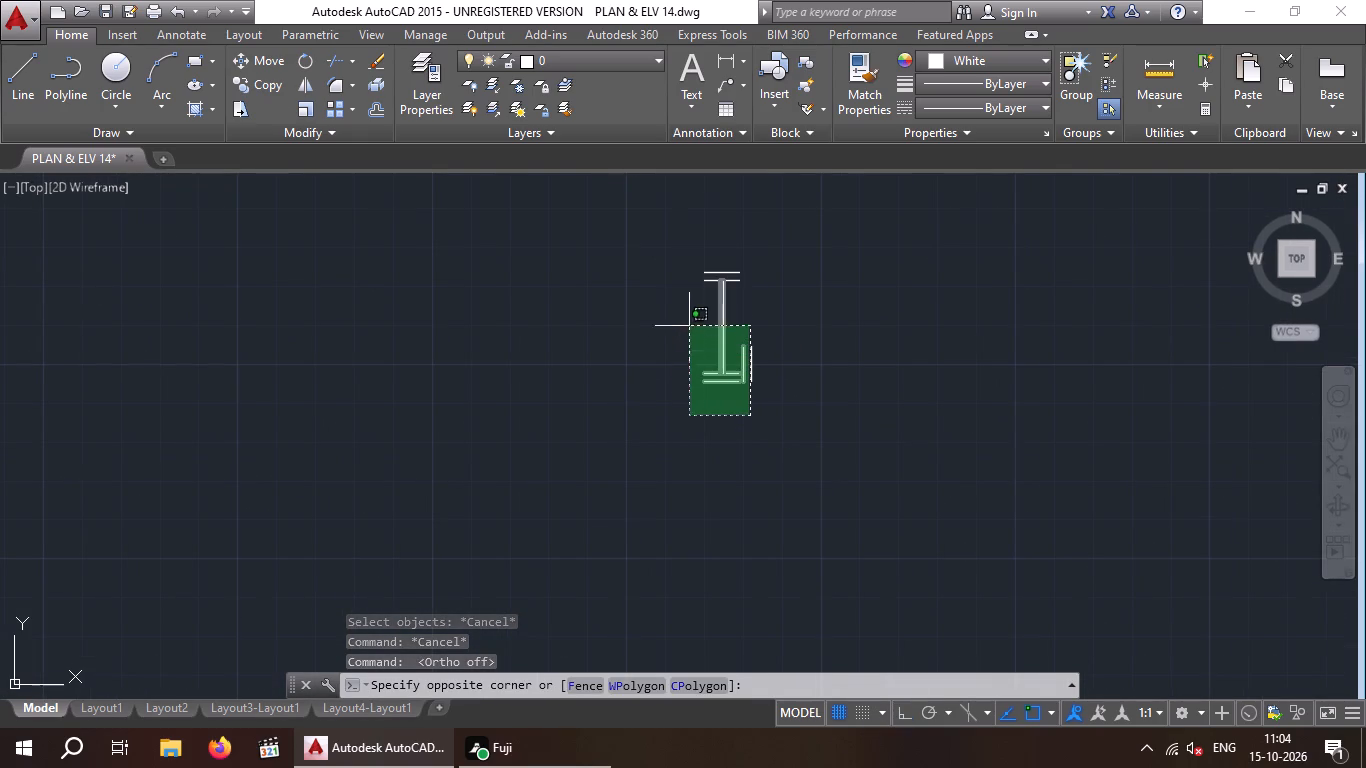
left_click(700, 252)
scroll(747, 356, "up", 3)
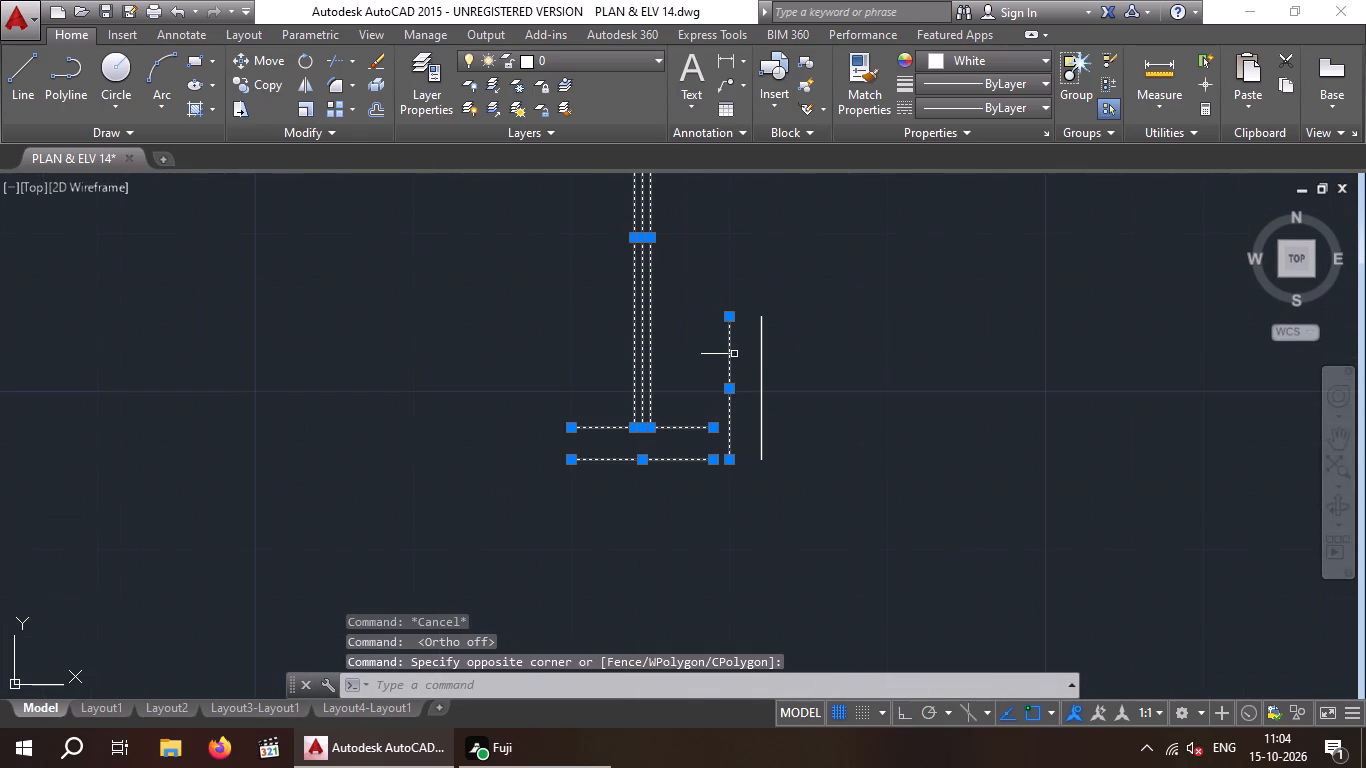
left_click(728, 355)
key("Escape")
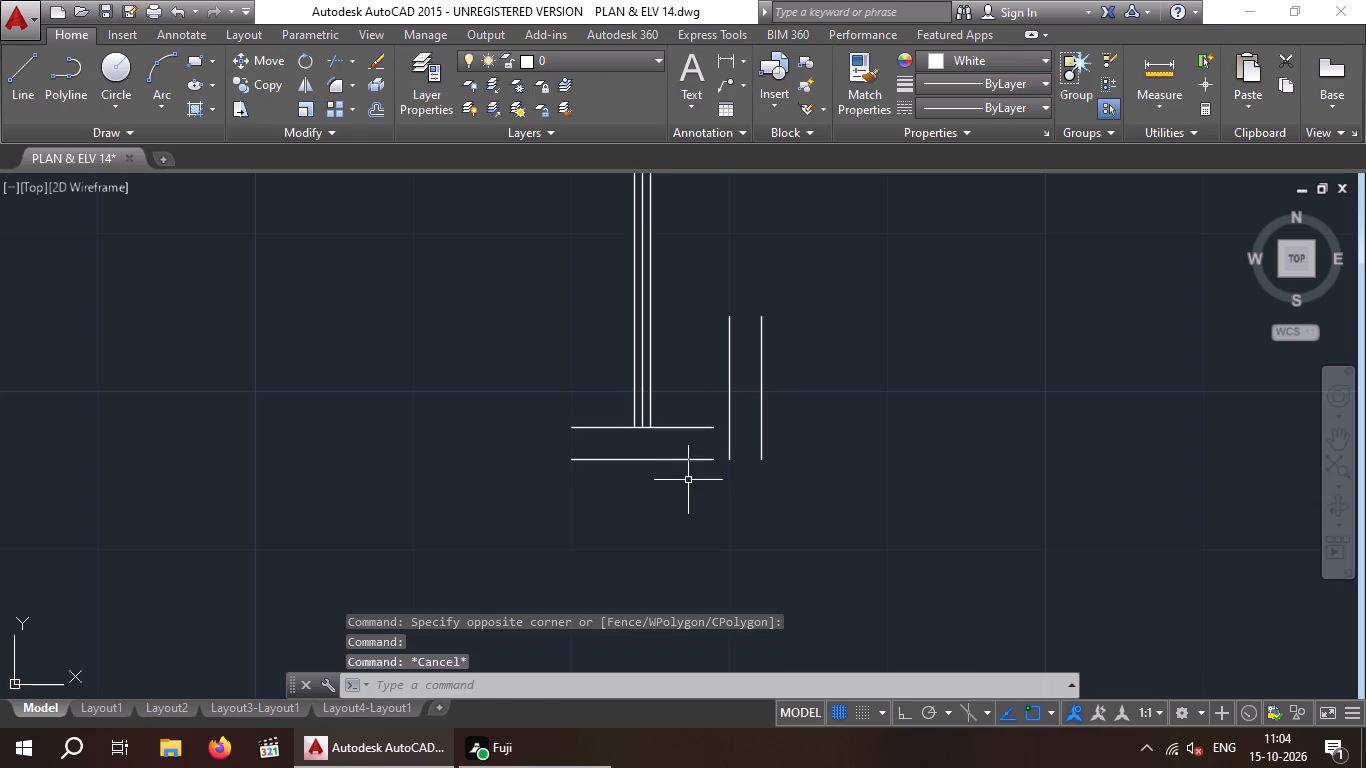
Copy the rotated 2' window by its centre midpoint onto the guide line's midpoint in the east wall.
left_click_drag(692, 488, 606, 480)
scroll(576, 220, "down", 2)
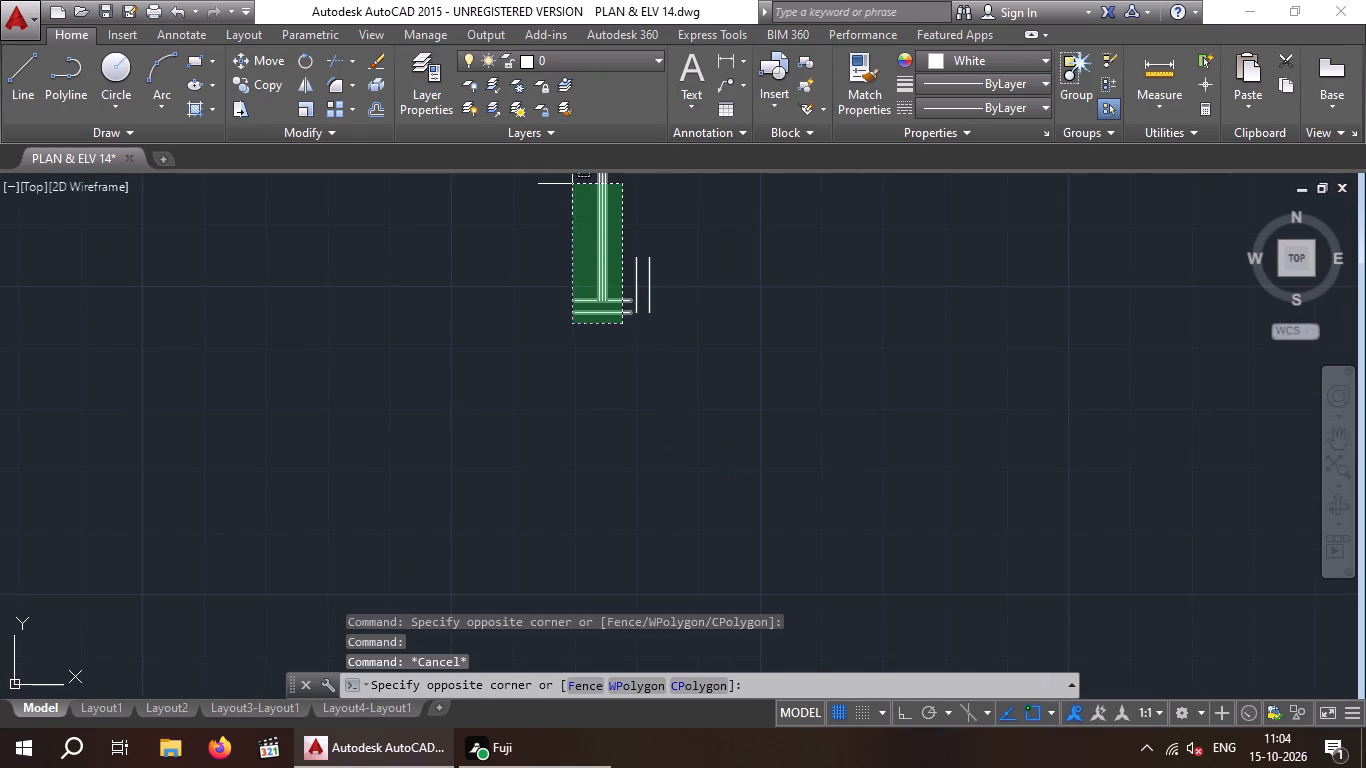
scroll(572, 184, "down", 1)
middle_click_drag(571, 194, 542, 355)
left_click(535, 282)
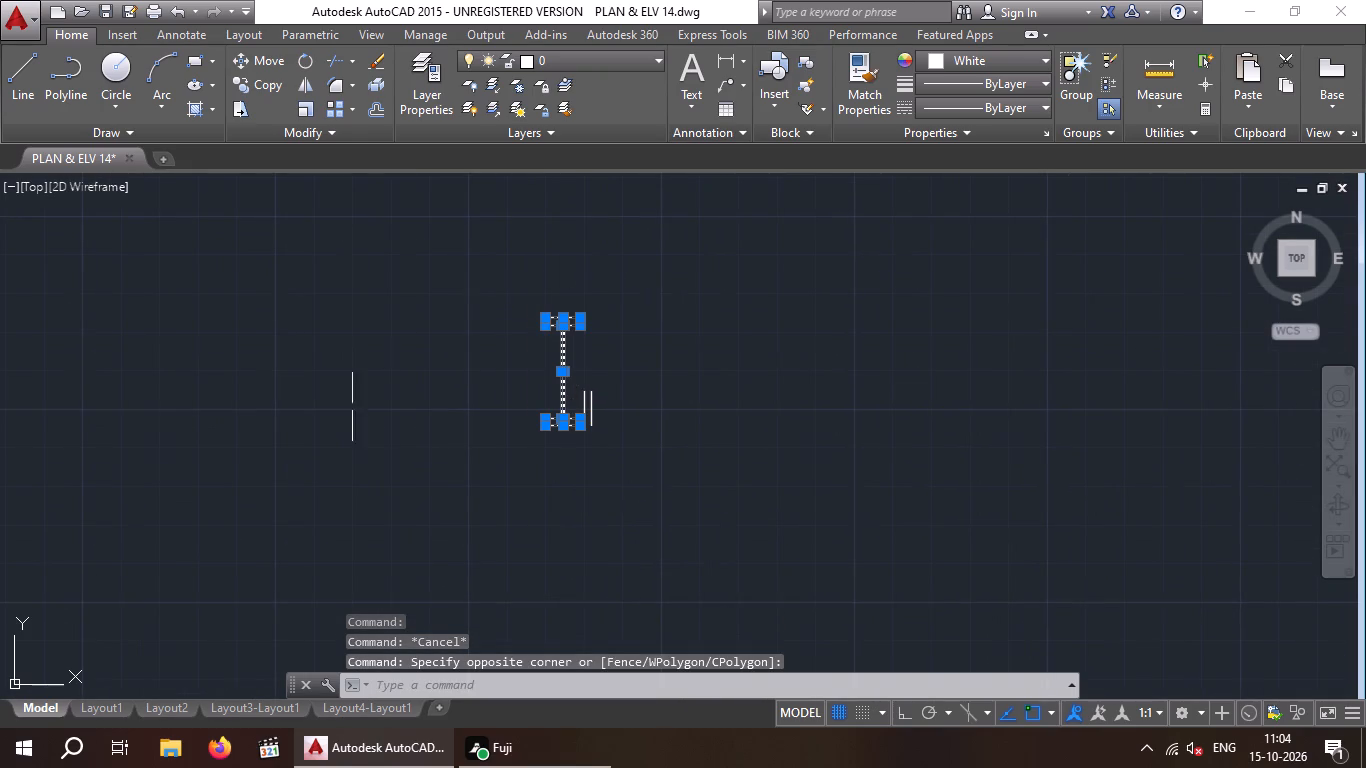
left_click(259, 84)
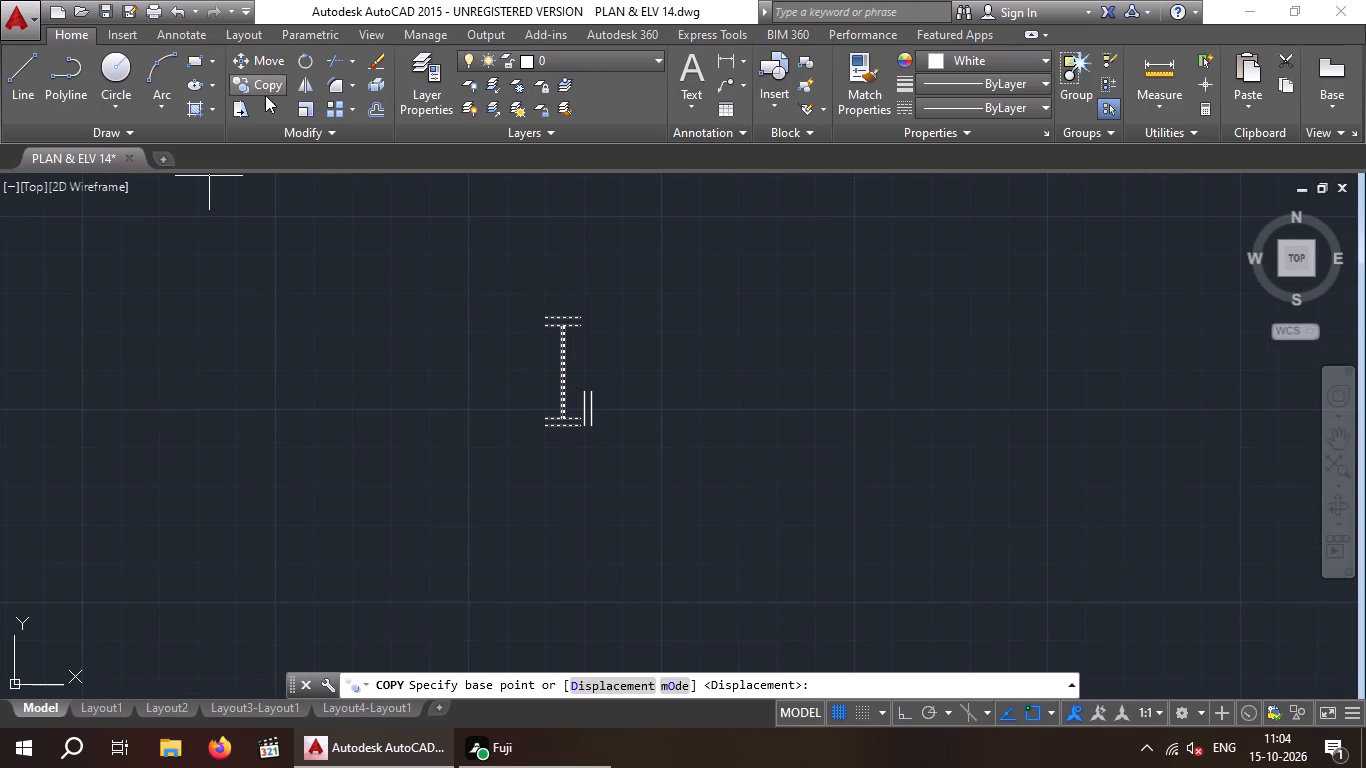
scroll(560, 383, "up", 4)
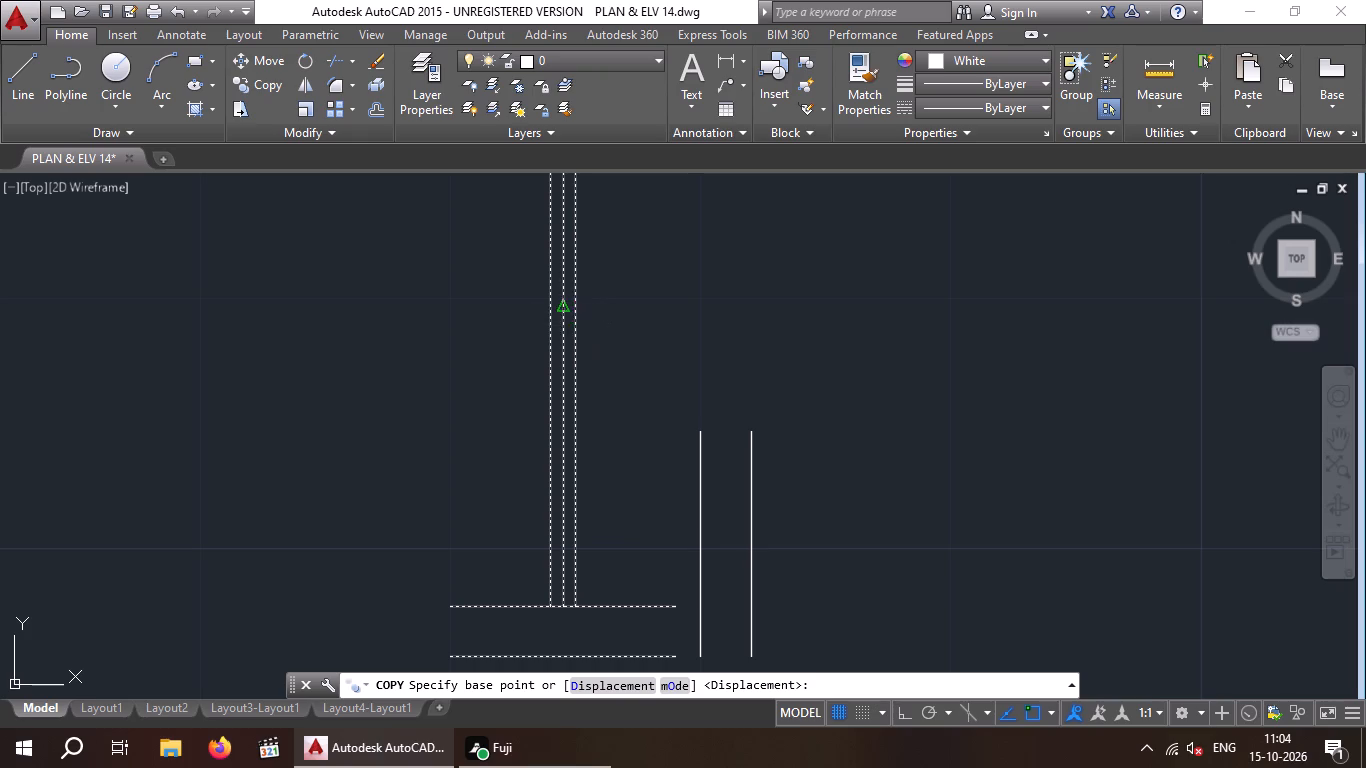
left_click(564, 304)
scroll(555, 309, "down", 11)
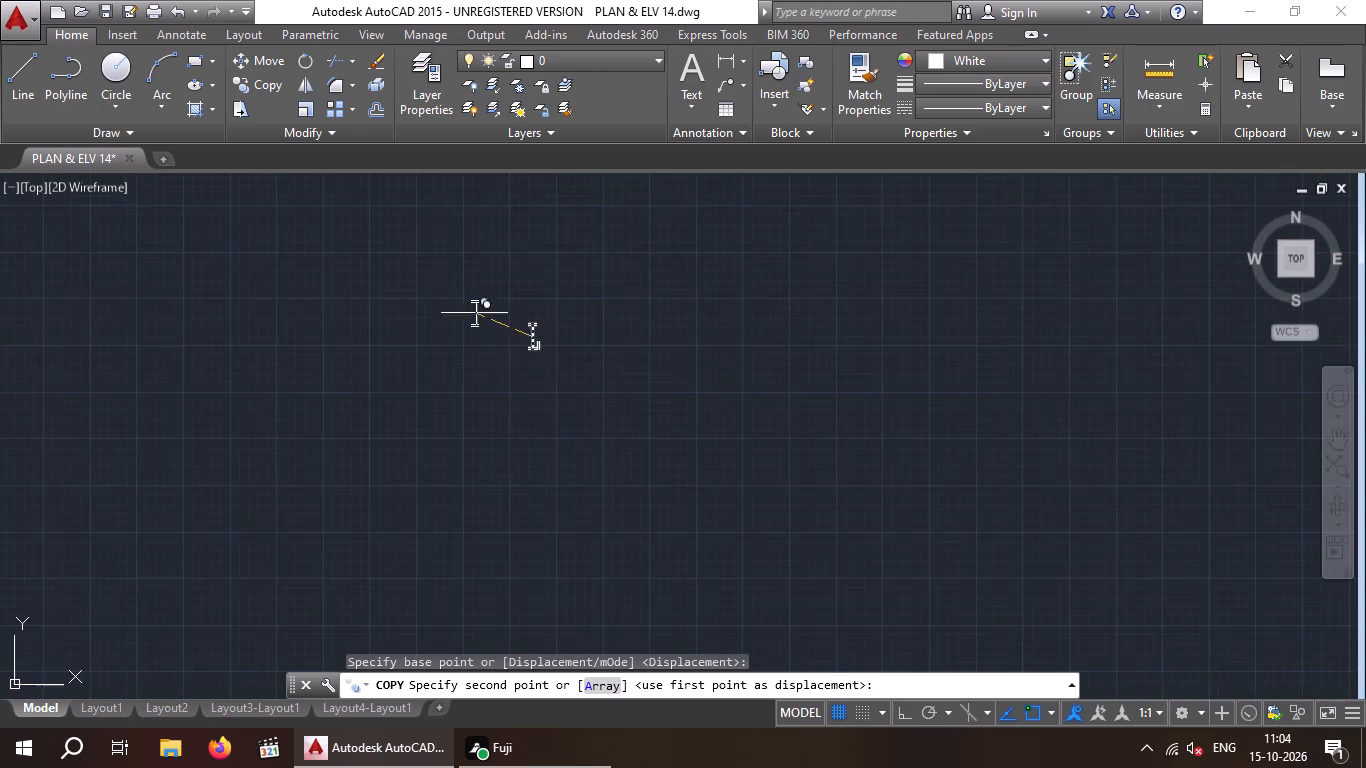
scroll(474, 313, "down", 5)
scroll(426, 275, "up", 9)
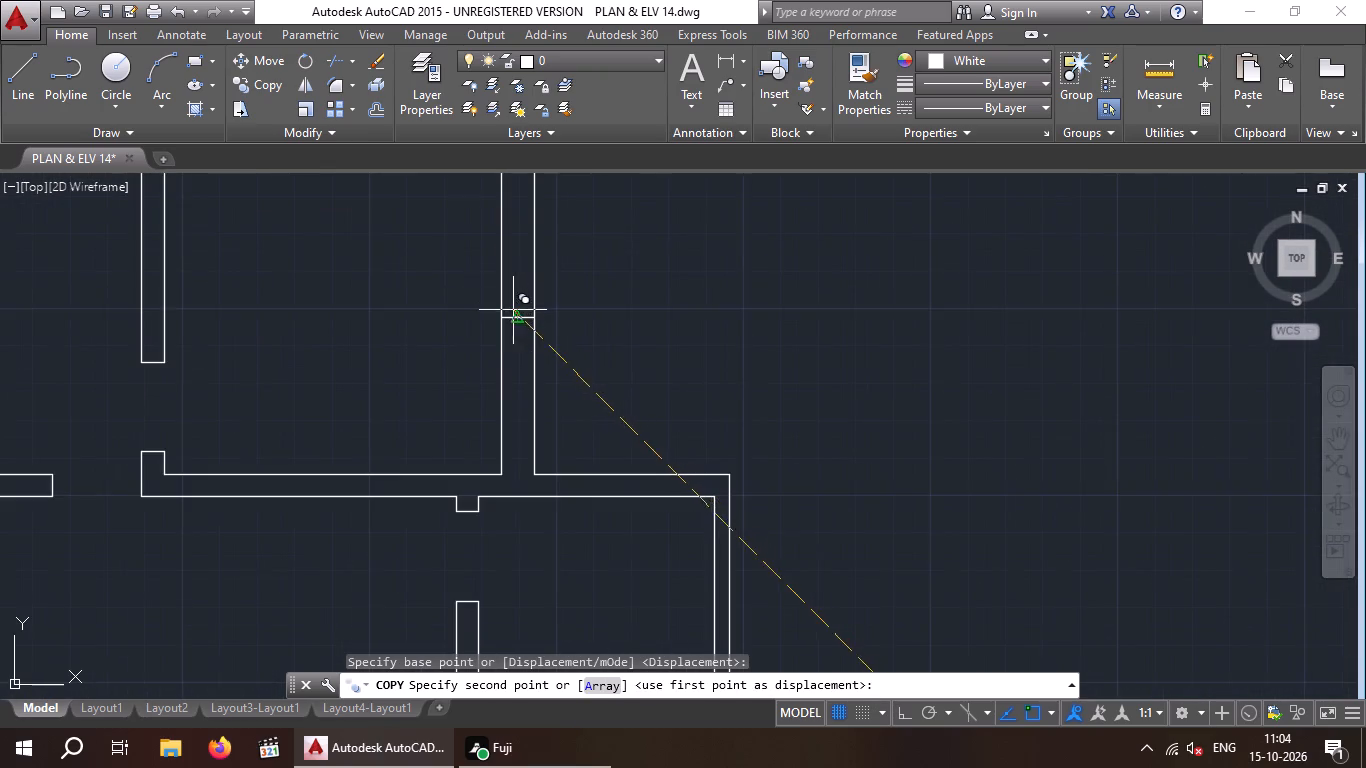
scroll(513, 310, "up", 2)
left_click(522, 332)
Place a second copy of the rotated 2' window at the guide line's midpoint in the west wall.
scroll(517, 341, "down", 5)
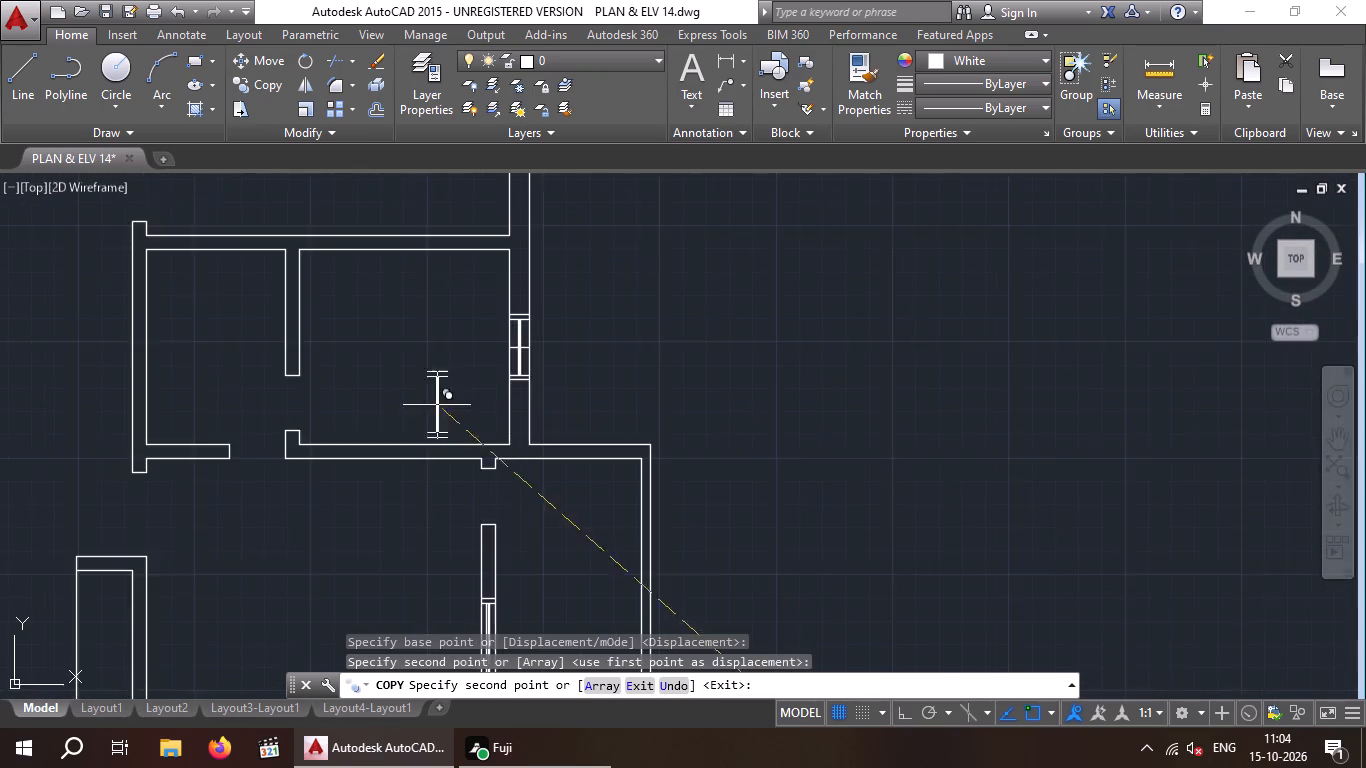
scroll(431, 402, "down", 5)
middle_click_drag(309, 386, 576, 368)
scroll(458, 375, "up", 5)
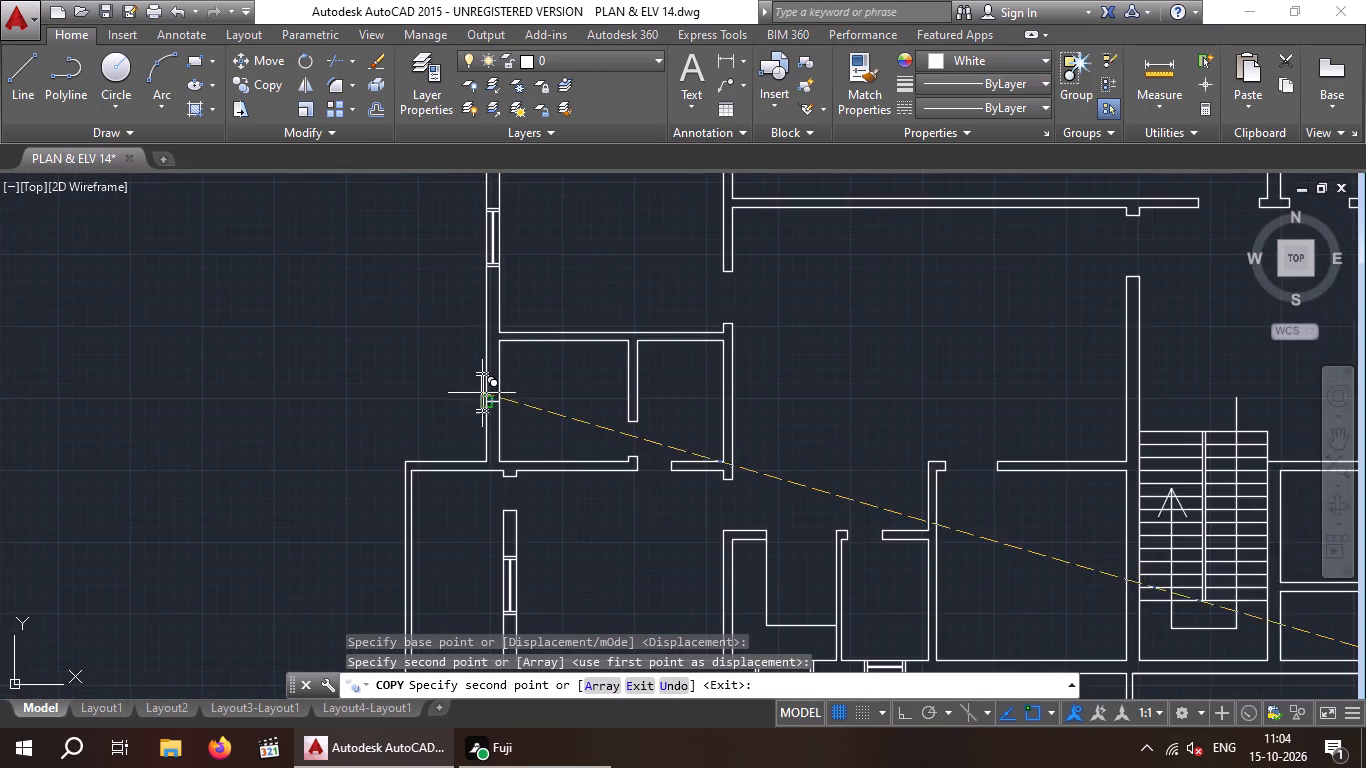
scroll(482, 393, "up", 3)
left_click(501, 417)
key("Escape")
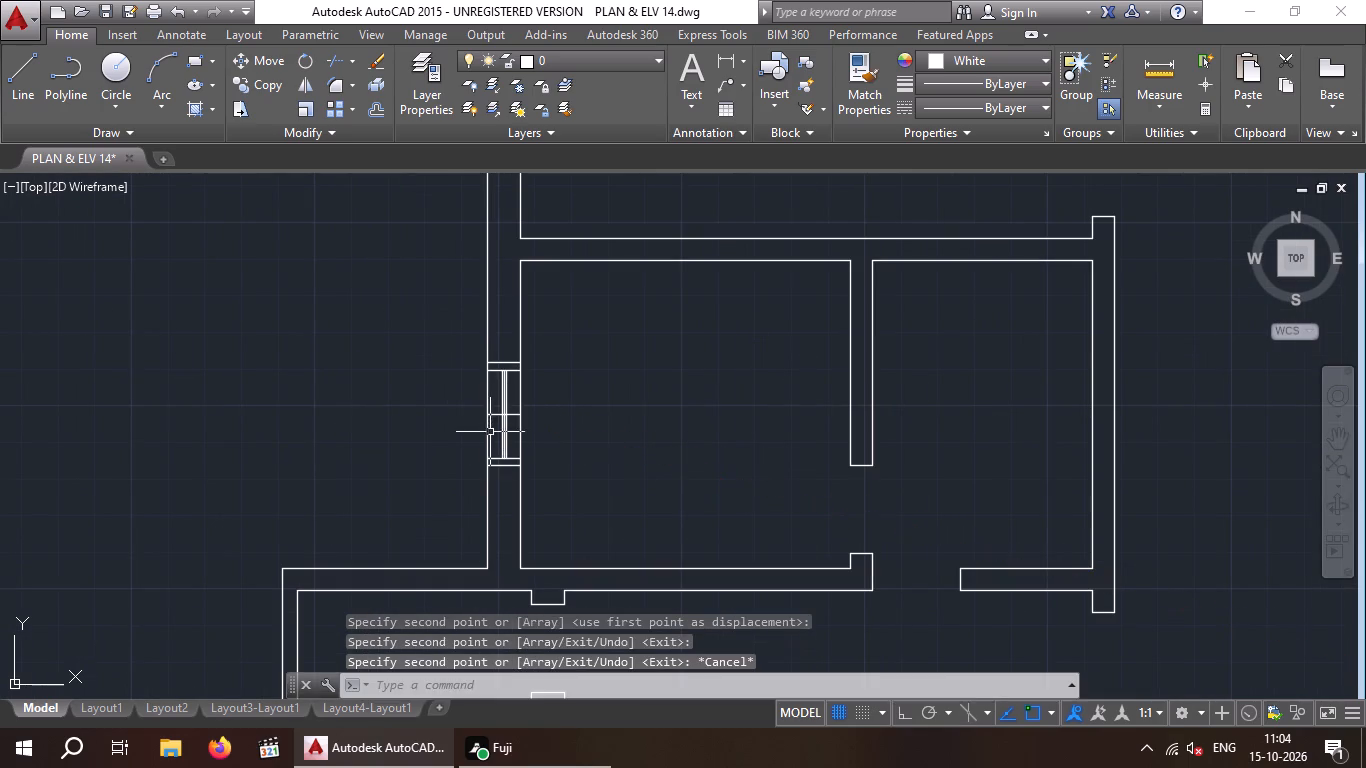
Erase the two guide lines running through the new 2' windows on the west and east walls.
scroll(499, 422, "up", 5)
left_click_drag(484, 428, 455, 410)
left_click(439, 290)
scroll(438, 290, "down", 7)
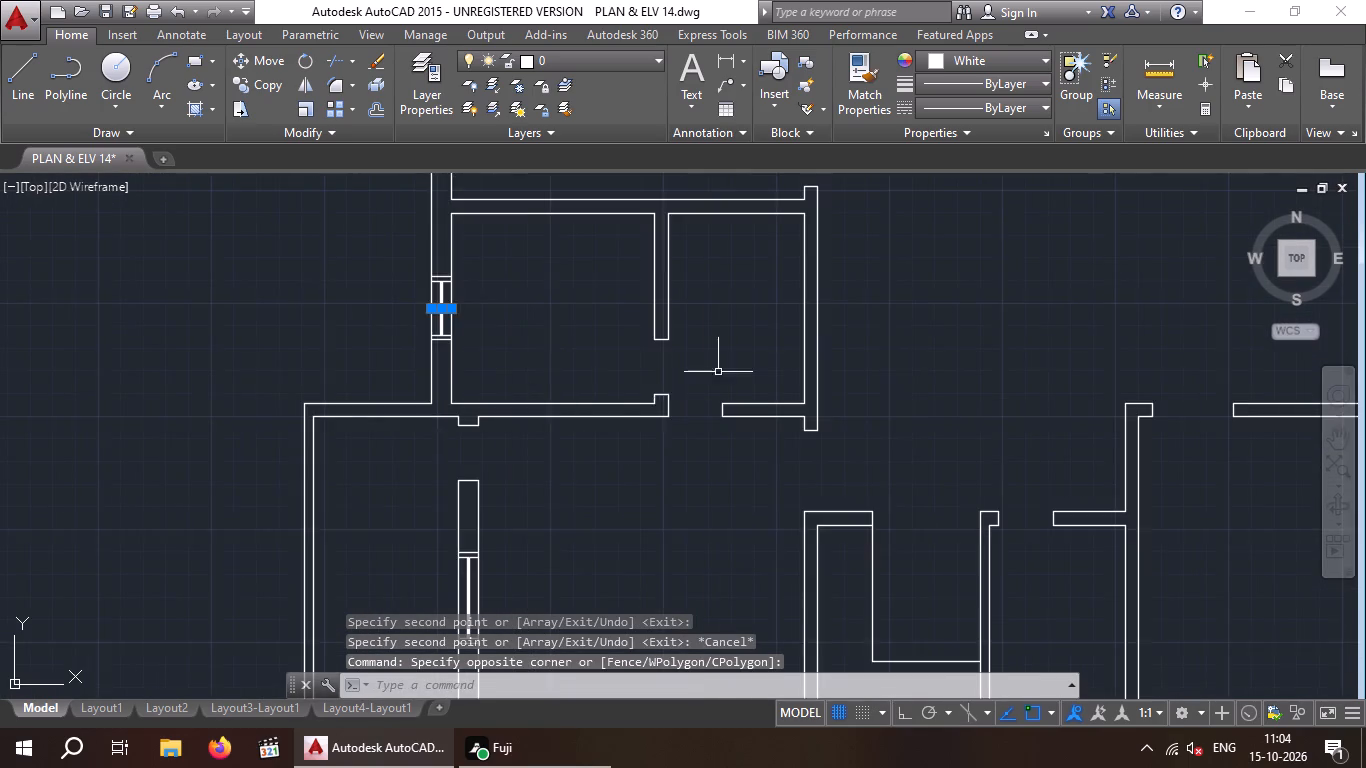
scroll(720, 367, "down", 4)
middle_click_drag(613, 385, 0, 339)
scroll(404, 316, "up", 6)
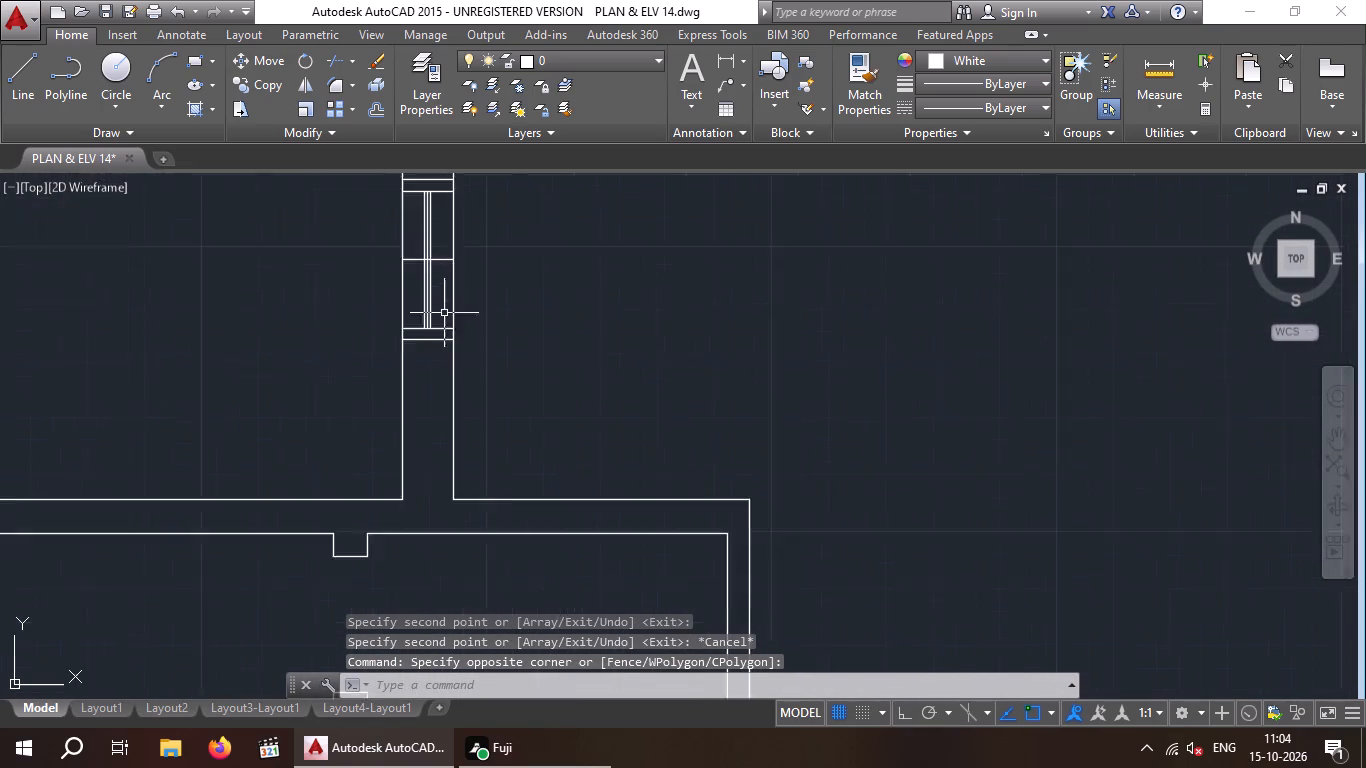
scroll(444, 313, "up", 2)
middle_click_drag(421, 252, 398, 453)
scroll(404, 430, "up", 4)
scroll(424, 403, "down", 4)
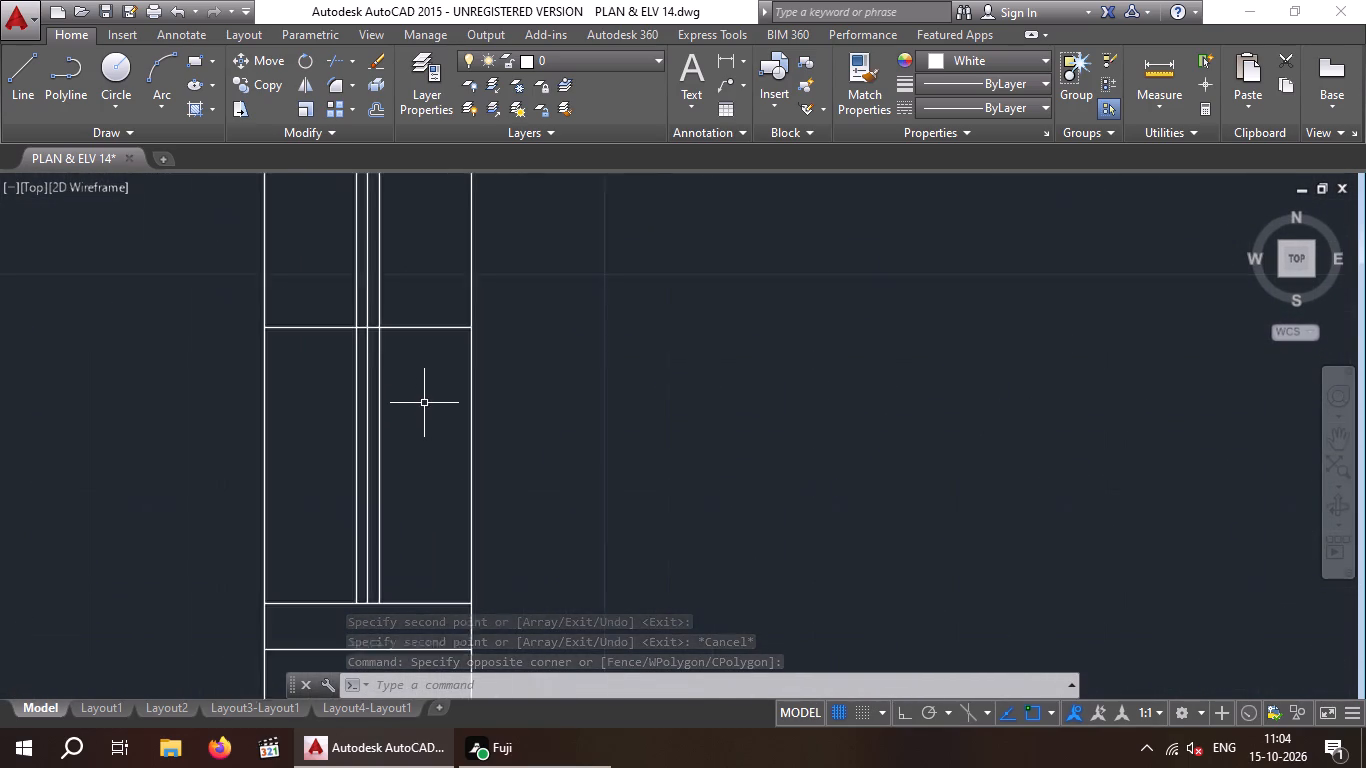
left_click(429, 381)
left_click(421, 320)
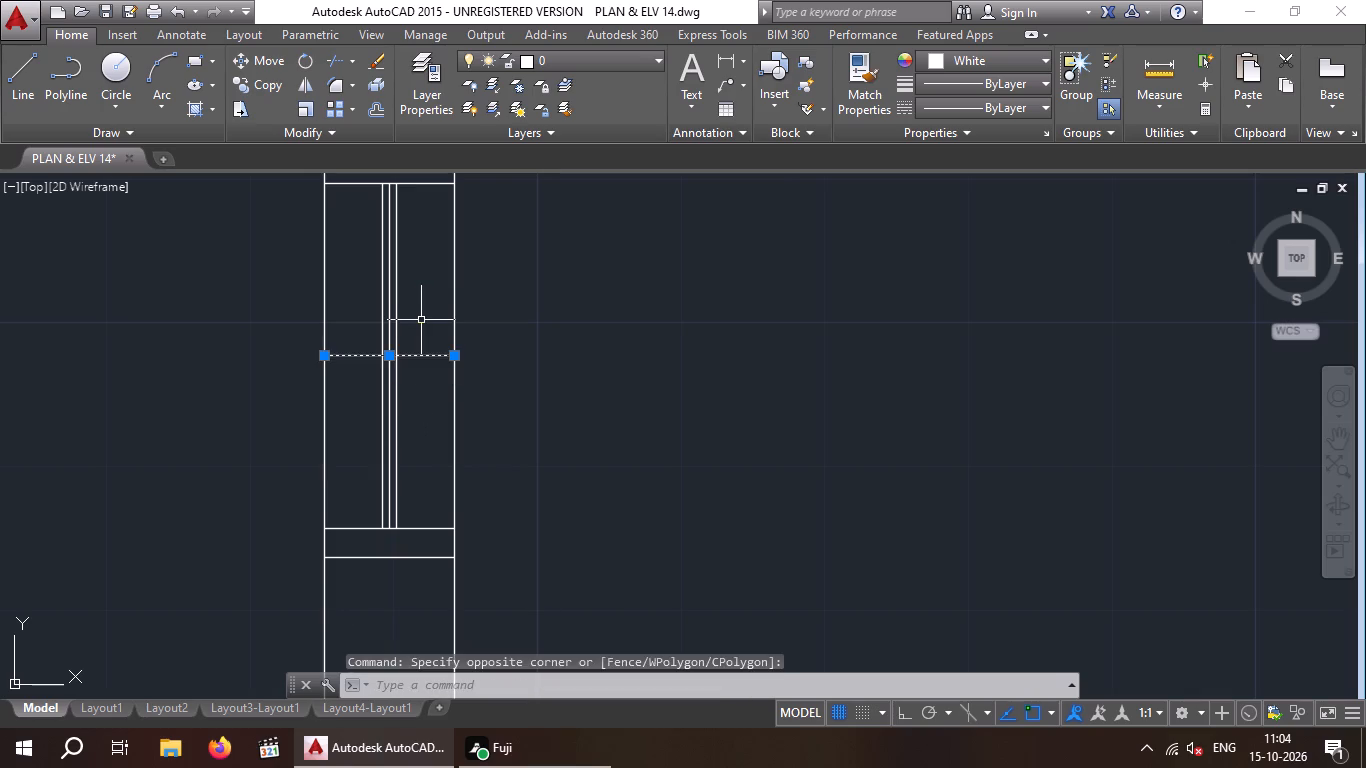
key("Delete")
Examine the floor plan's west side and southern rooms to check the placed 2' windows.
scroll(405, 327, "down", 5)
scroll(503, 354, "down", 1)
middle_click_drag(504, 353, 579, 331)
scroll(558, 347, "down", 3)
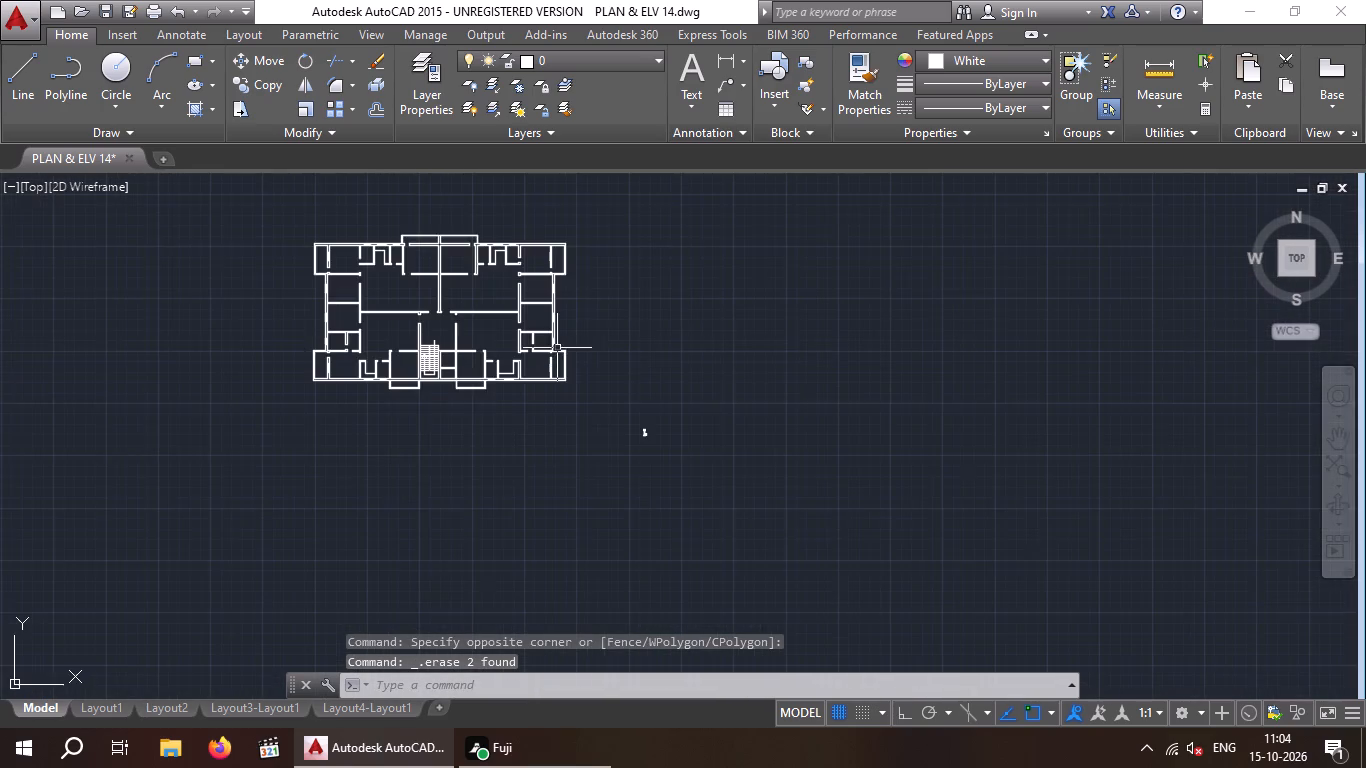
middle_click_drag(409, 360, 558, 433)
scroll(428, 411, "up", 4)
middle_click_drag(409, 391, 127, 337)
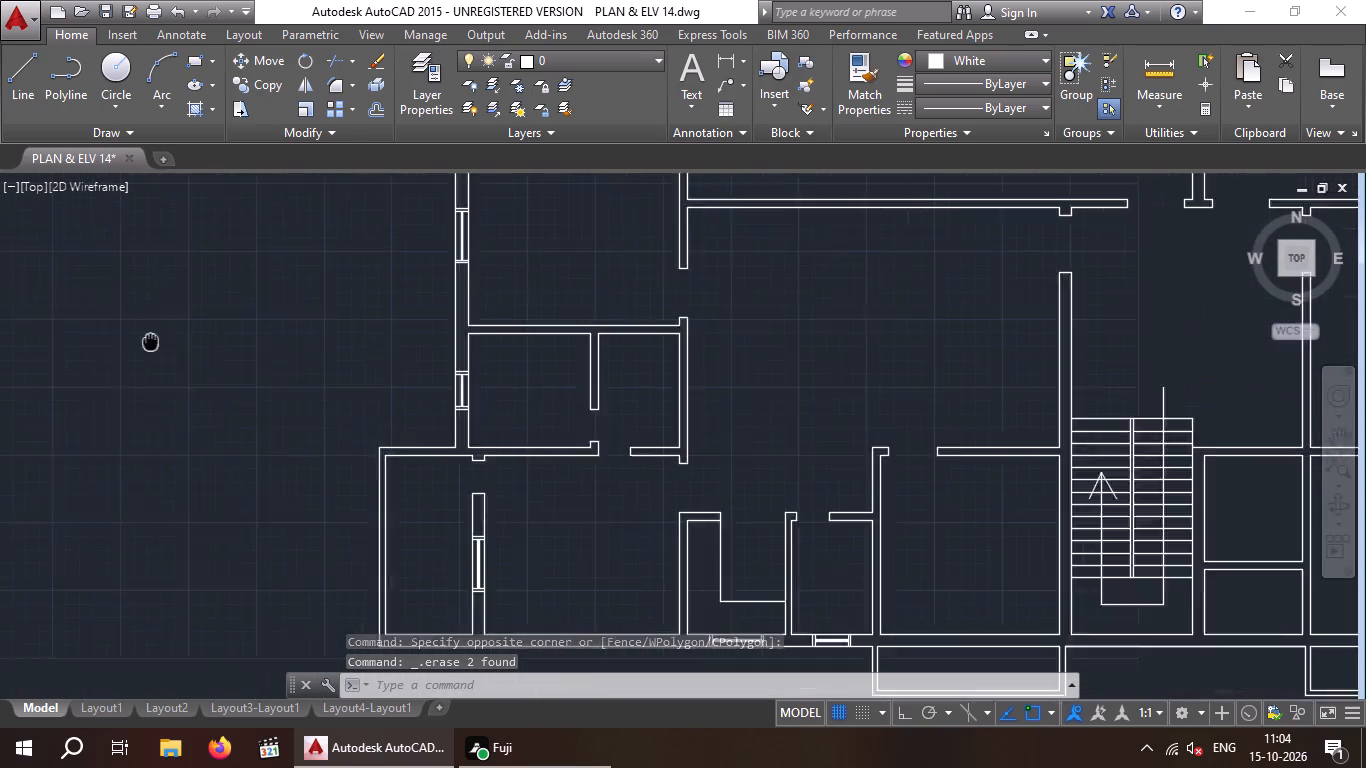
middle_click_drag(127, 337, 61, 324)
scroll(272, 348, "down", 2)
middle_click_drag(272, 348, 129, 376)
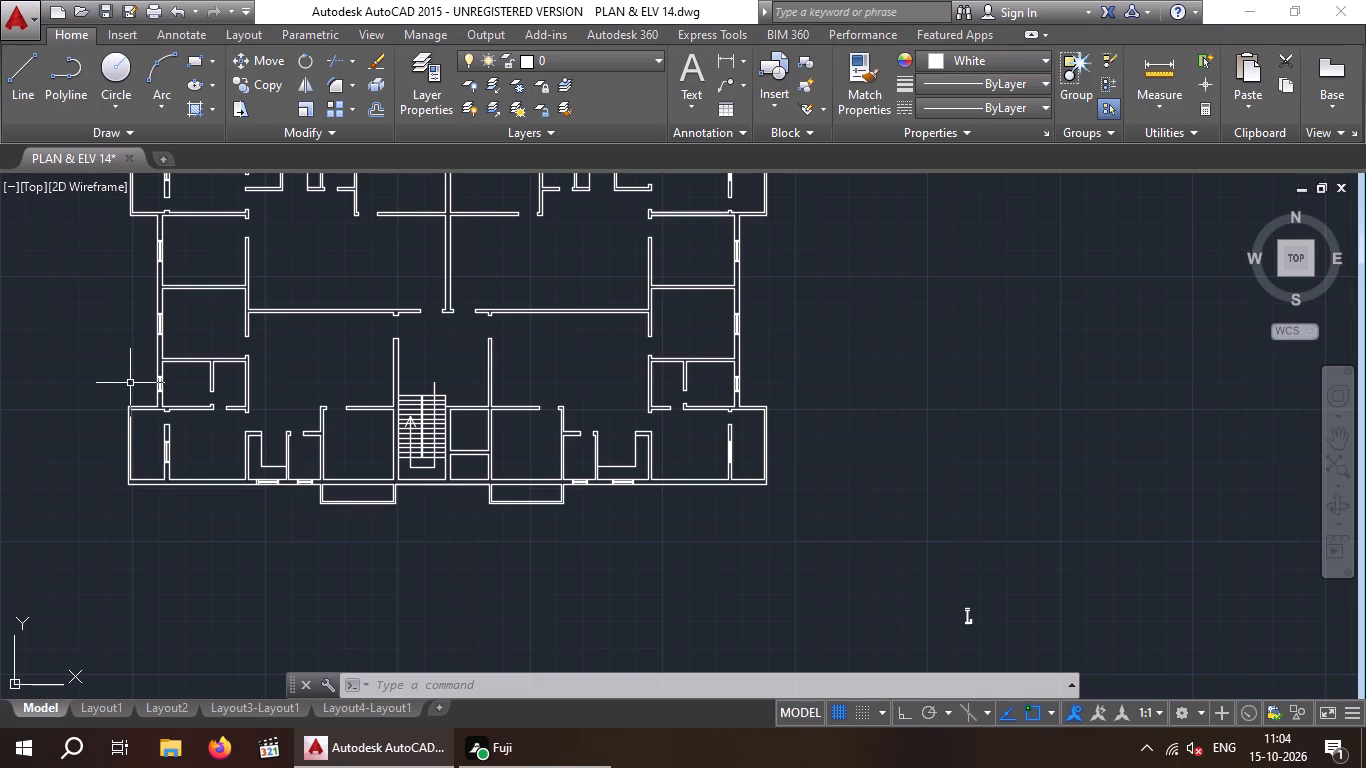
Save the drawing.
key("ctrl+s")
key("ctrl+s")
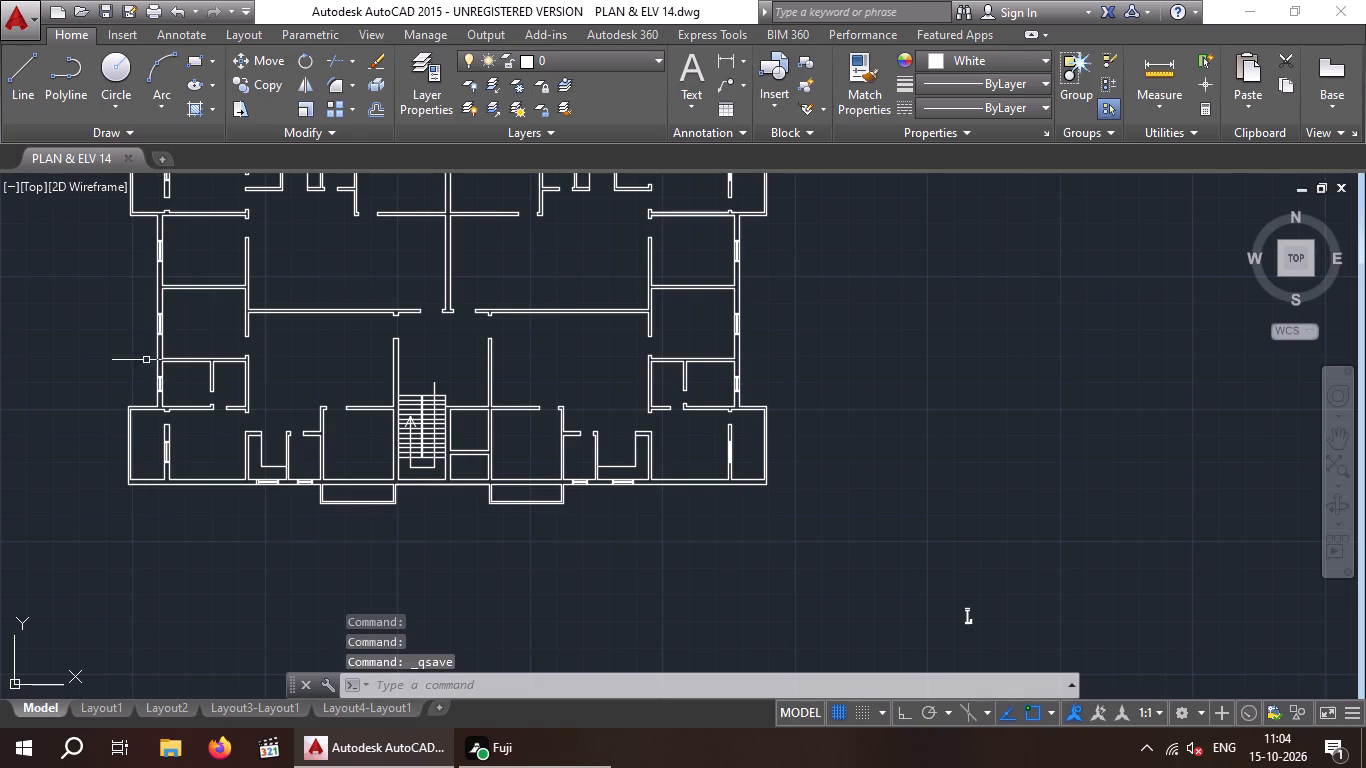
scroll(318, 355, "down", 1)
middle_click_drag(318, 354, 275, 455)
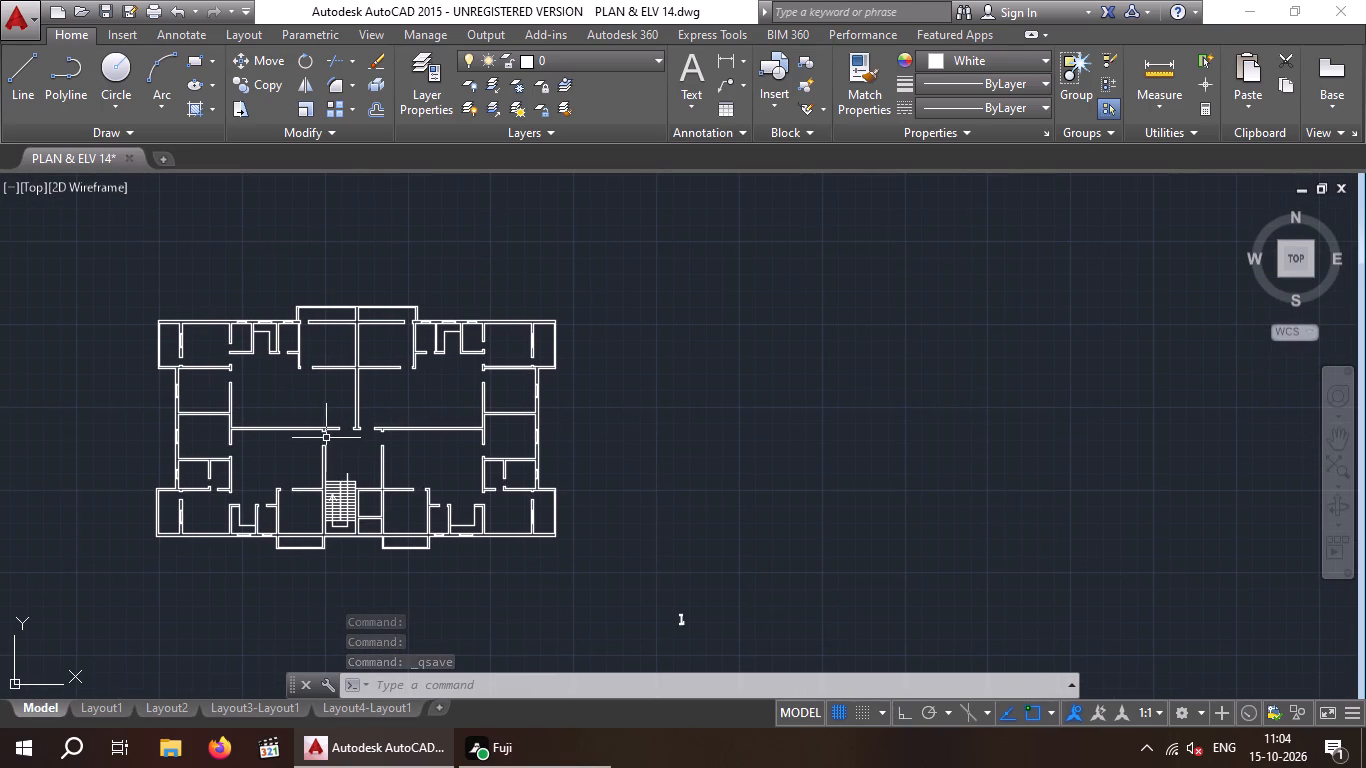
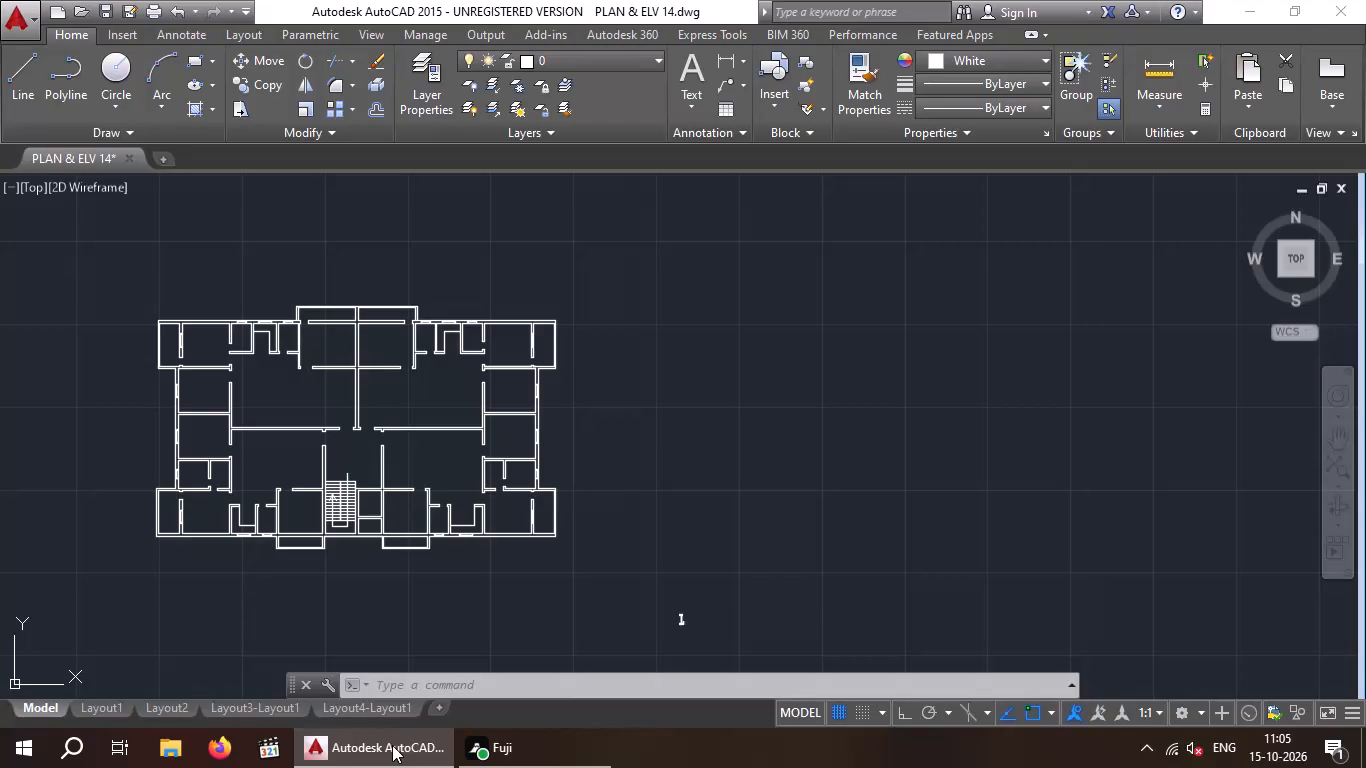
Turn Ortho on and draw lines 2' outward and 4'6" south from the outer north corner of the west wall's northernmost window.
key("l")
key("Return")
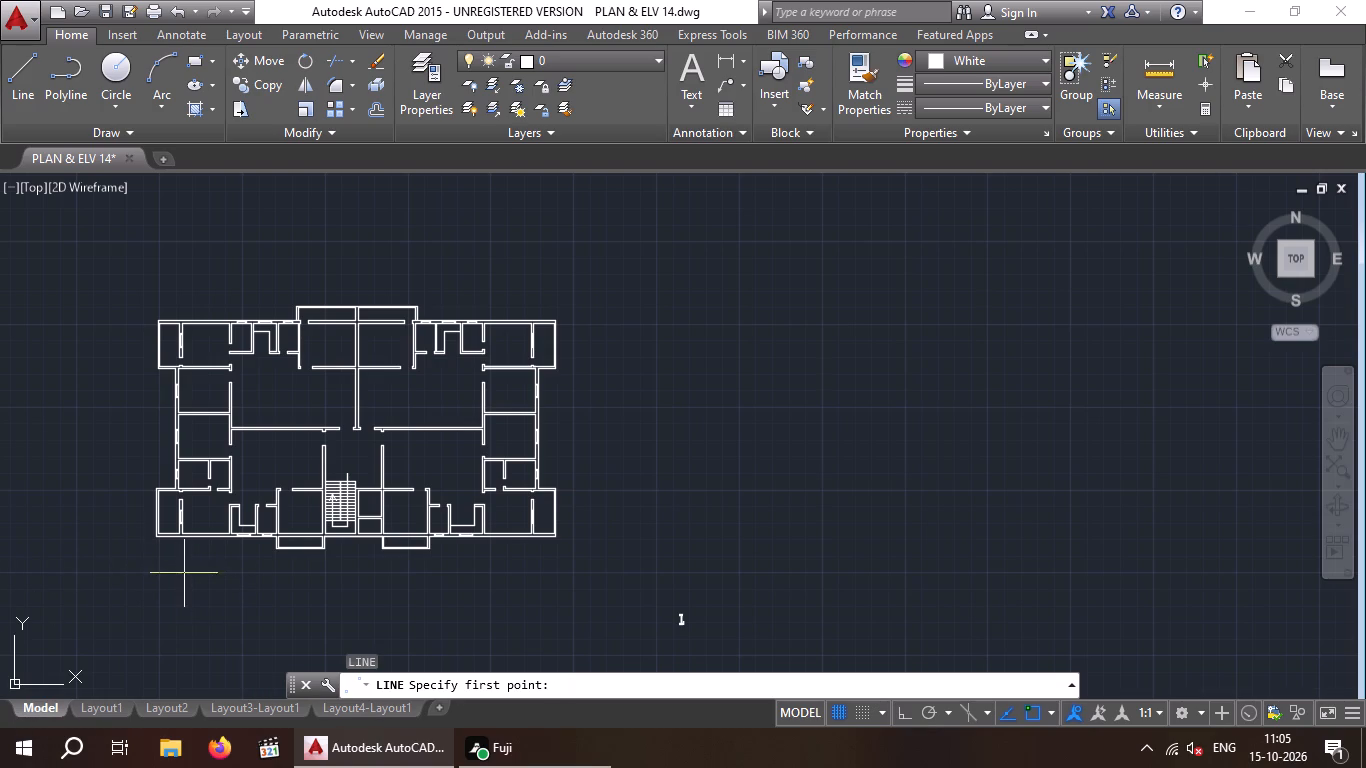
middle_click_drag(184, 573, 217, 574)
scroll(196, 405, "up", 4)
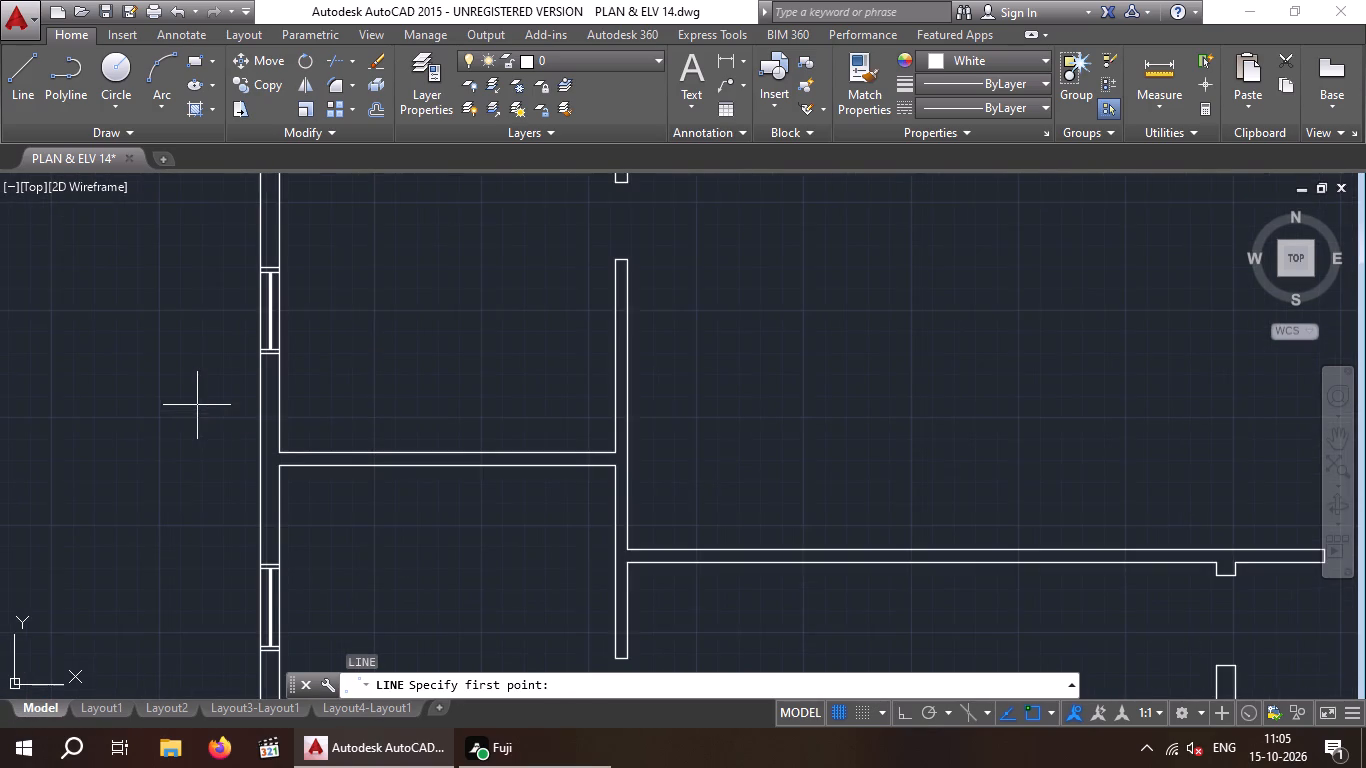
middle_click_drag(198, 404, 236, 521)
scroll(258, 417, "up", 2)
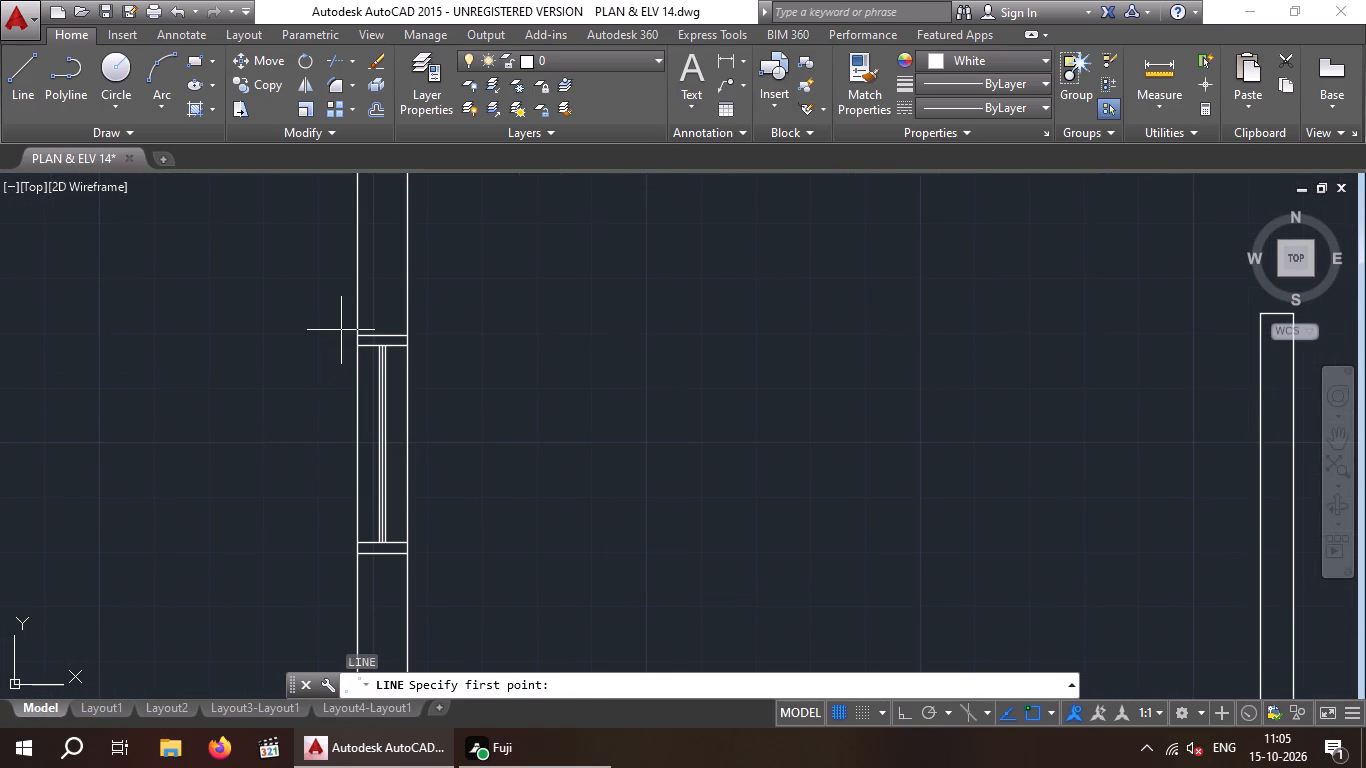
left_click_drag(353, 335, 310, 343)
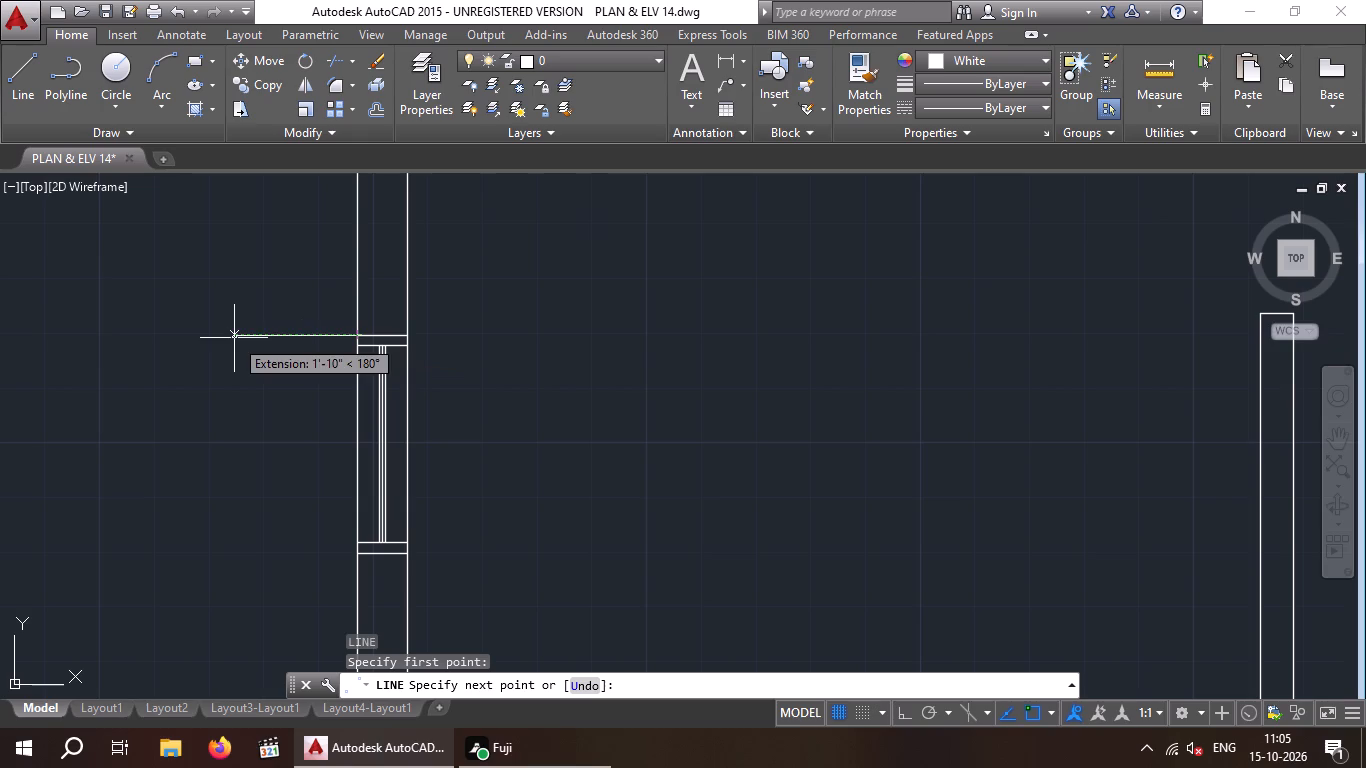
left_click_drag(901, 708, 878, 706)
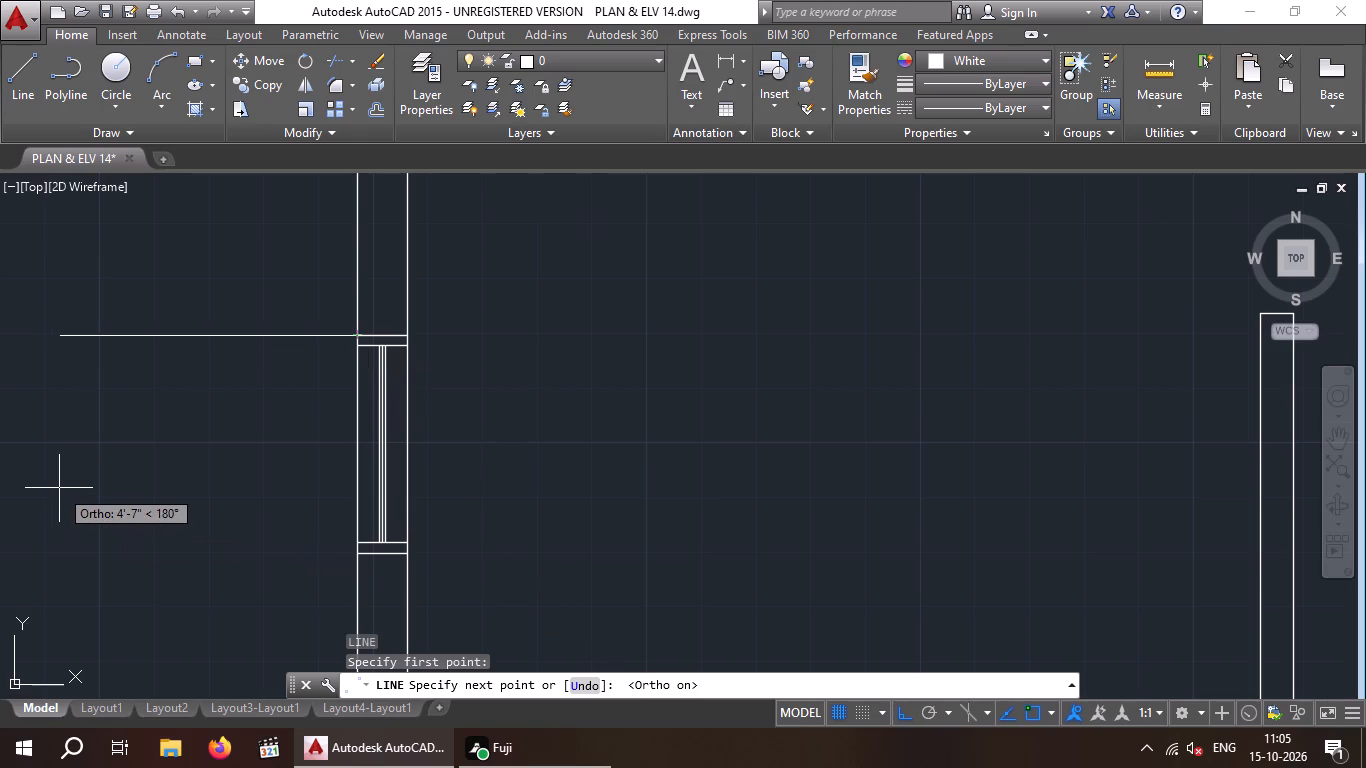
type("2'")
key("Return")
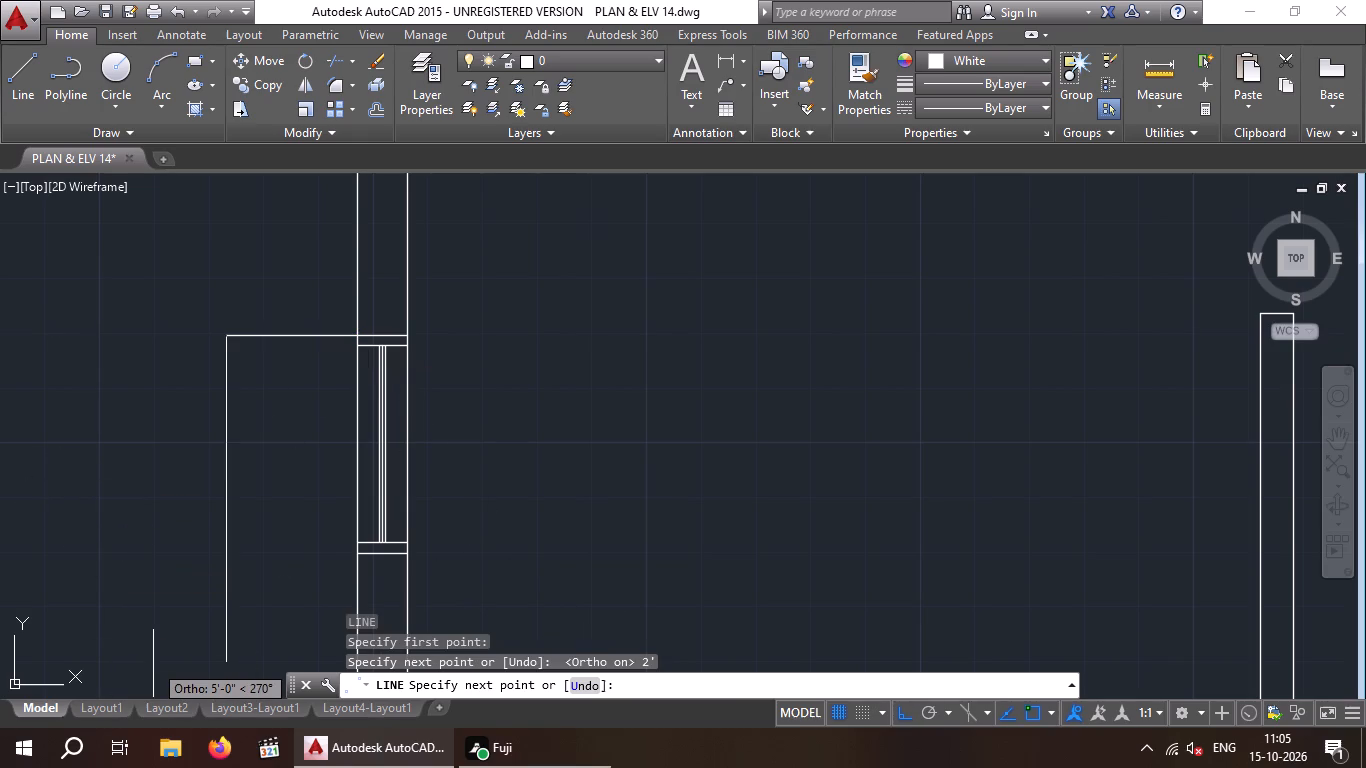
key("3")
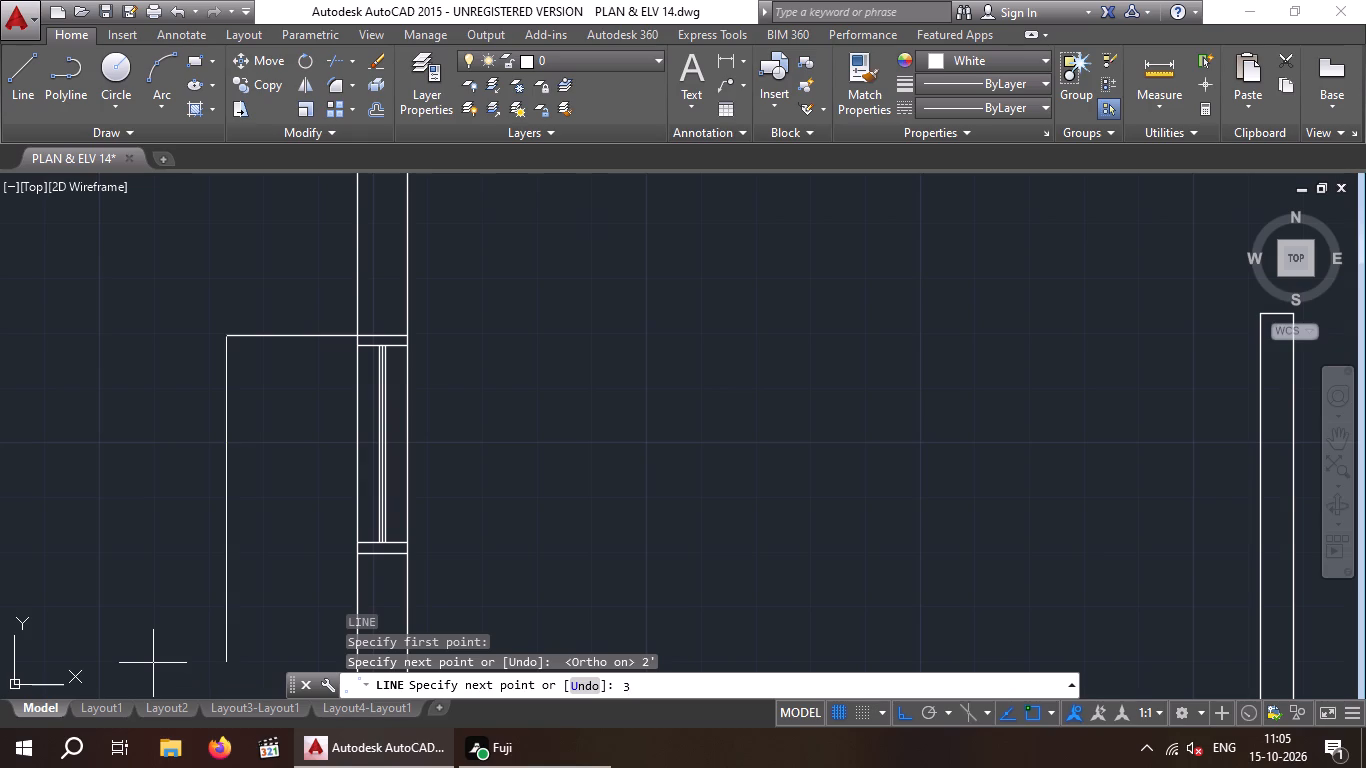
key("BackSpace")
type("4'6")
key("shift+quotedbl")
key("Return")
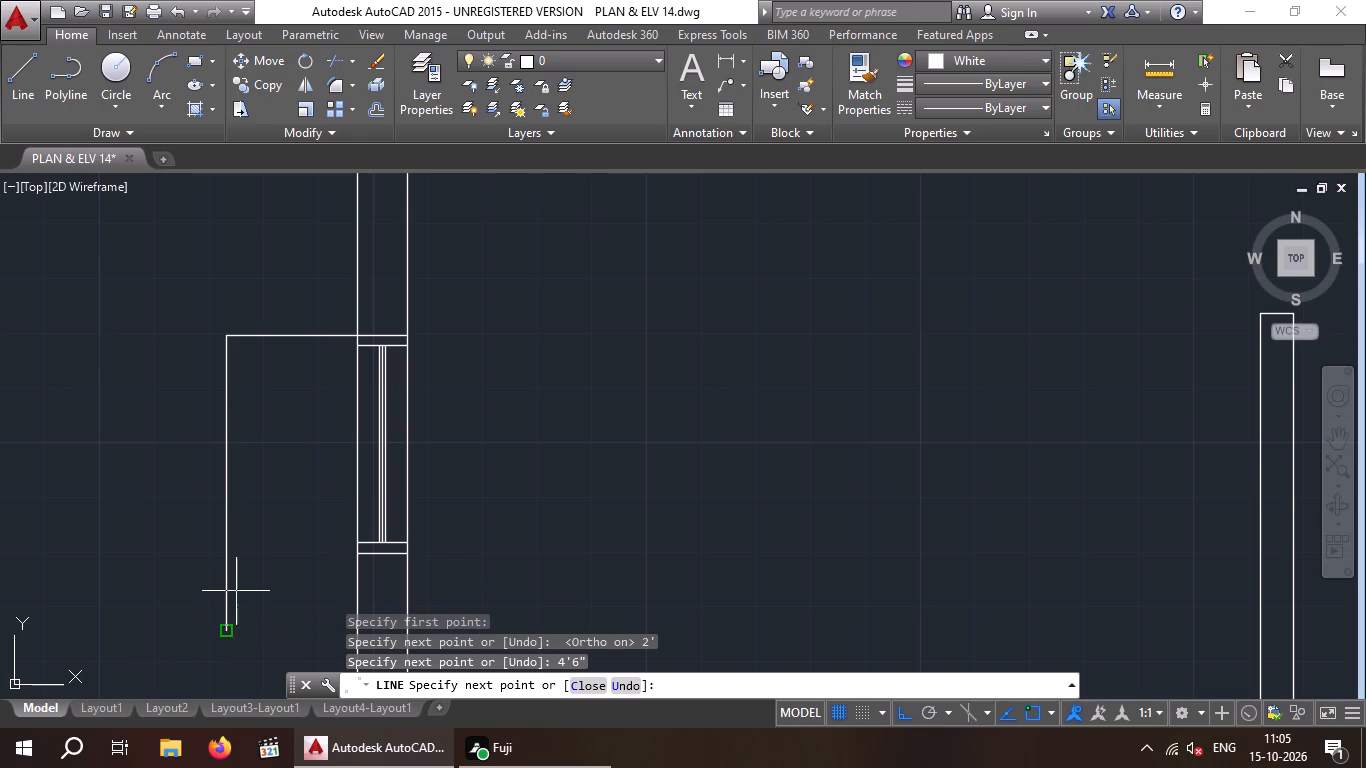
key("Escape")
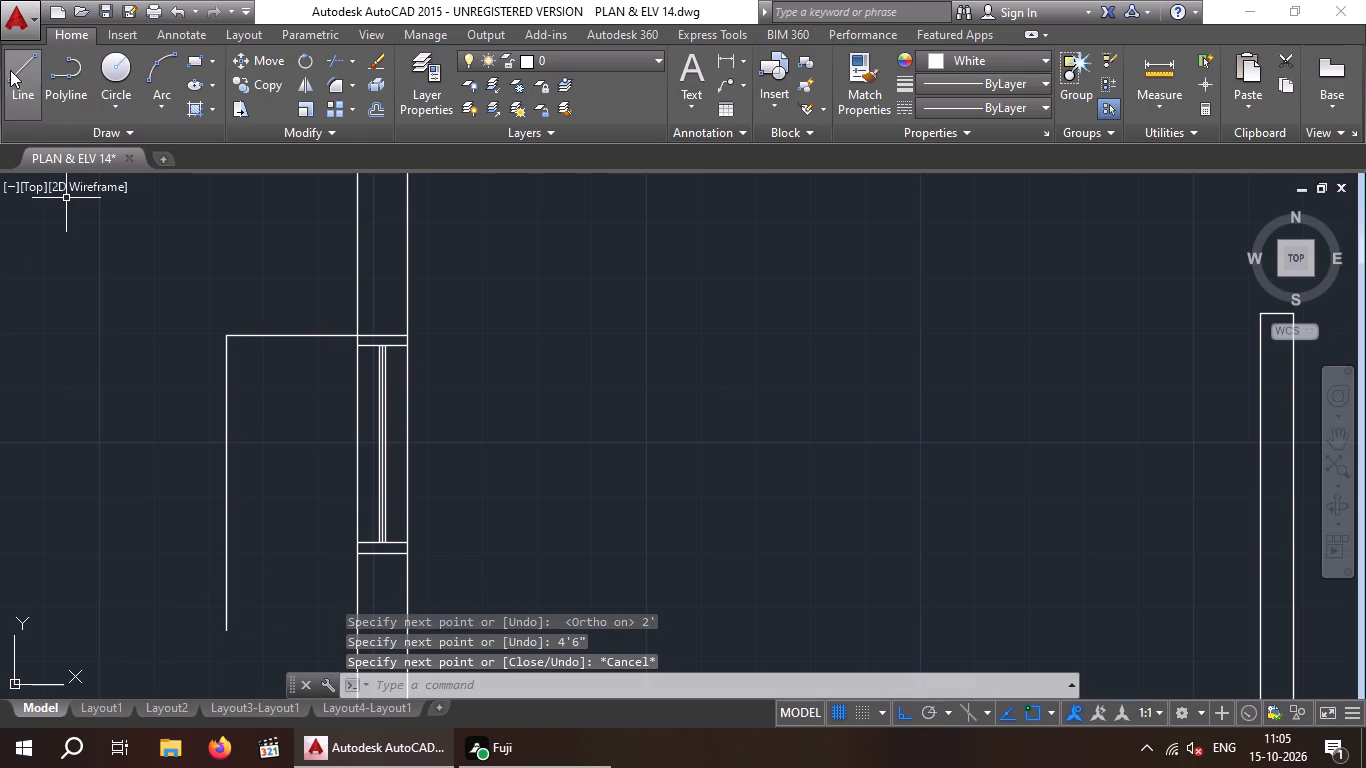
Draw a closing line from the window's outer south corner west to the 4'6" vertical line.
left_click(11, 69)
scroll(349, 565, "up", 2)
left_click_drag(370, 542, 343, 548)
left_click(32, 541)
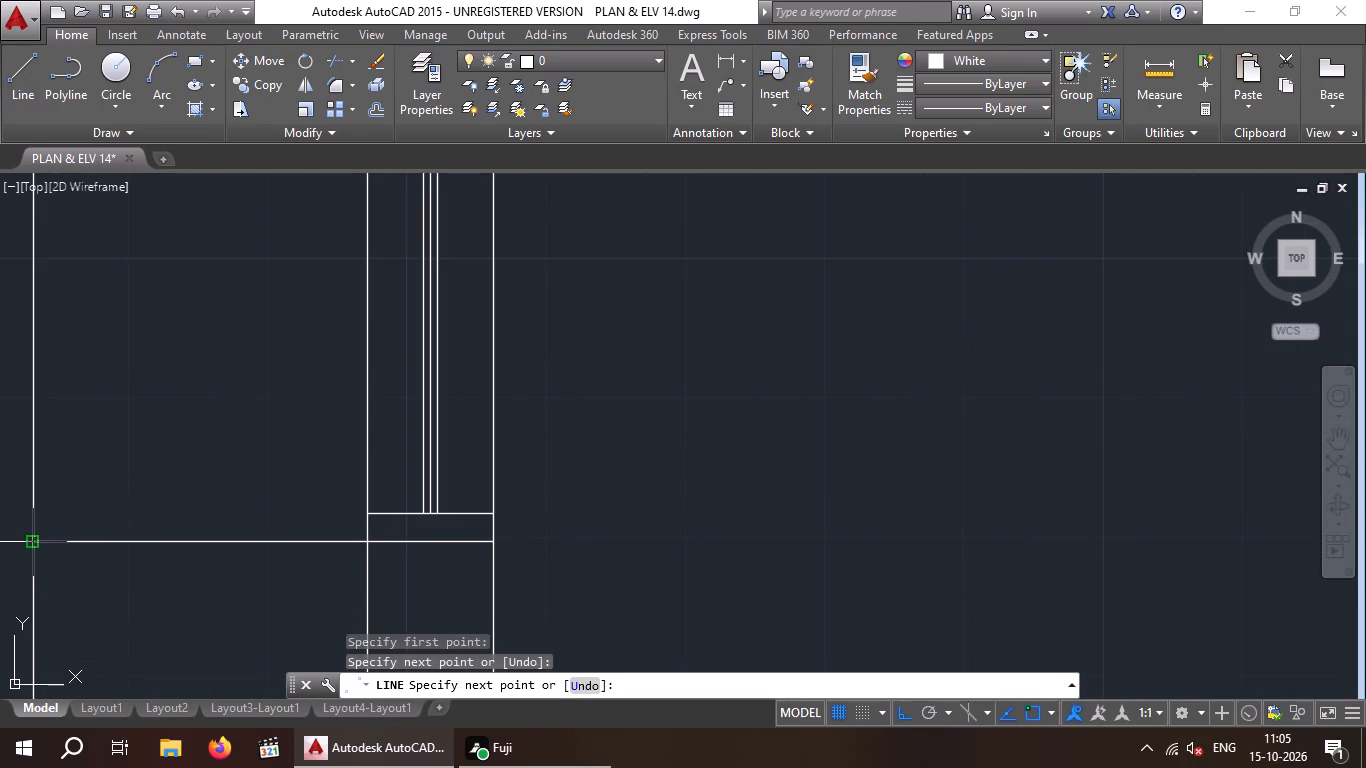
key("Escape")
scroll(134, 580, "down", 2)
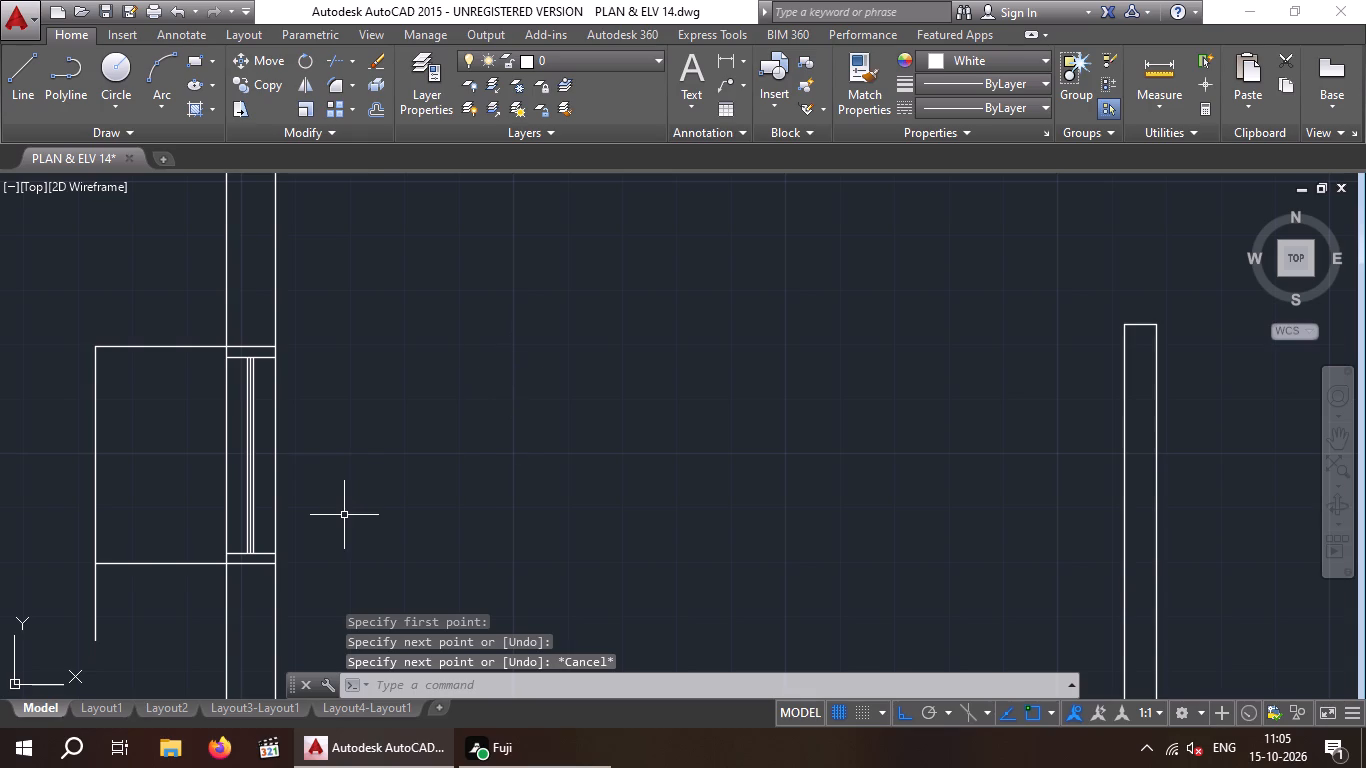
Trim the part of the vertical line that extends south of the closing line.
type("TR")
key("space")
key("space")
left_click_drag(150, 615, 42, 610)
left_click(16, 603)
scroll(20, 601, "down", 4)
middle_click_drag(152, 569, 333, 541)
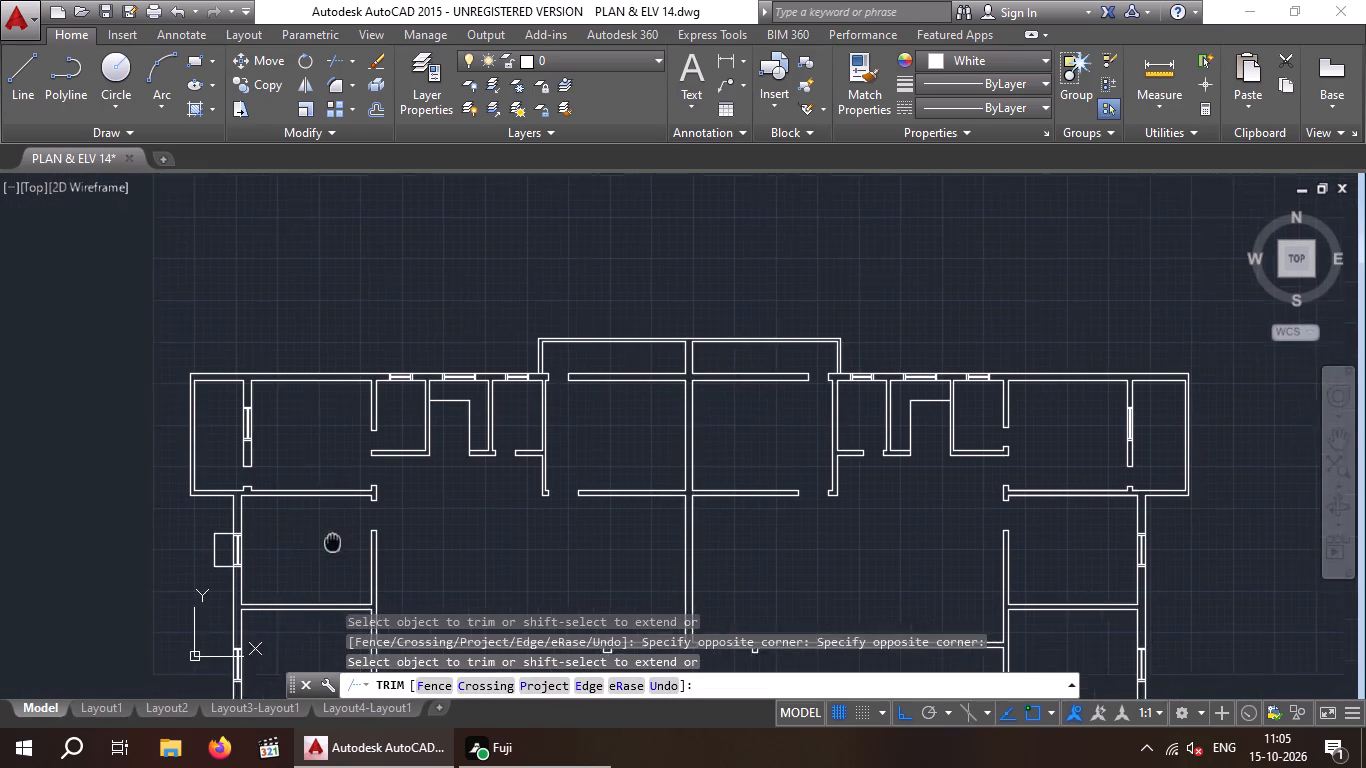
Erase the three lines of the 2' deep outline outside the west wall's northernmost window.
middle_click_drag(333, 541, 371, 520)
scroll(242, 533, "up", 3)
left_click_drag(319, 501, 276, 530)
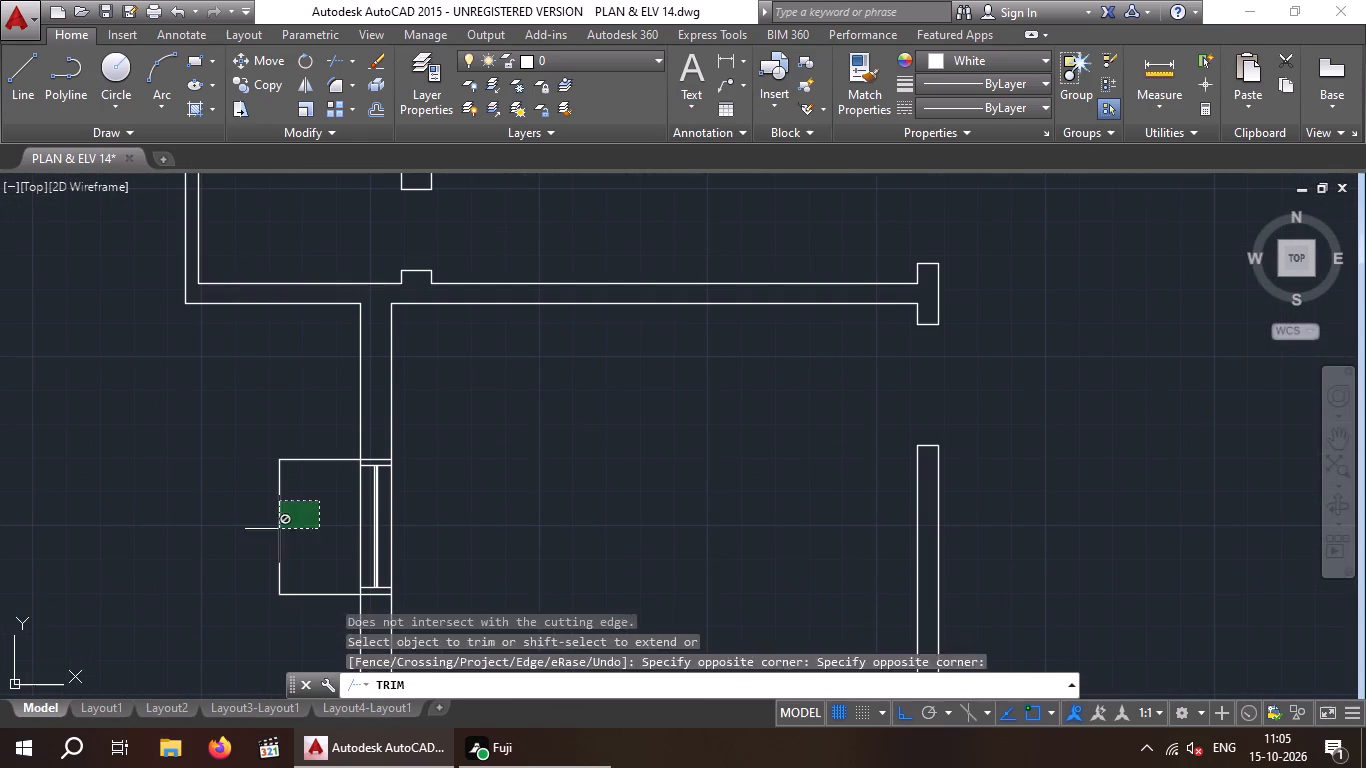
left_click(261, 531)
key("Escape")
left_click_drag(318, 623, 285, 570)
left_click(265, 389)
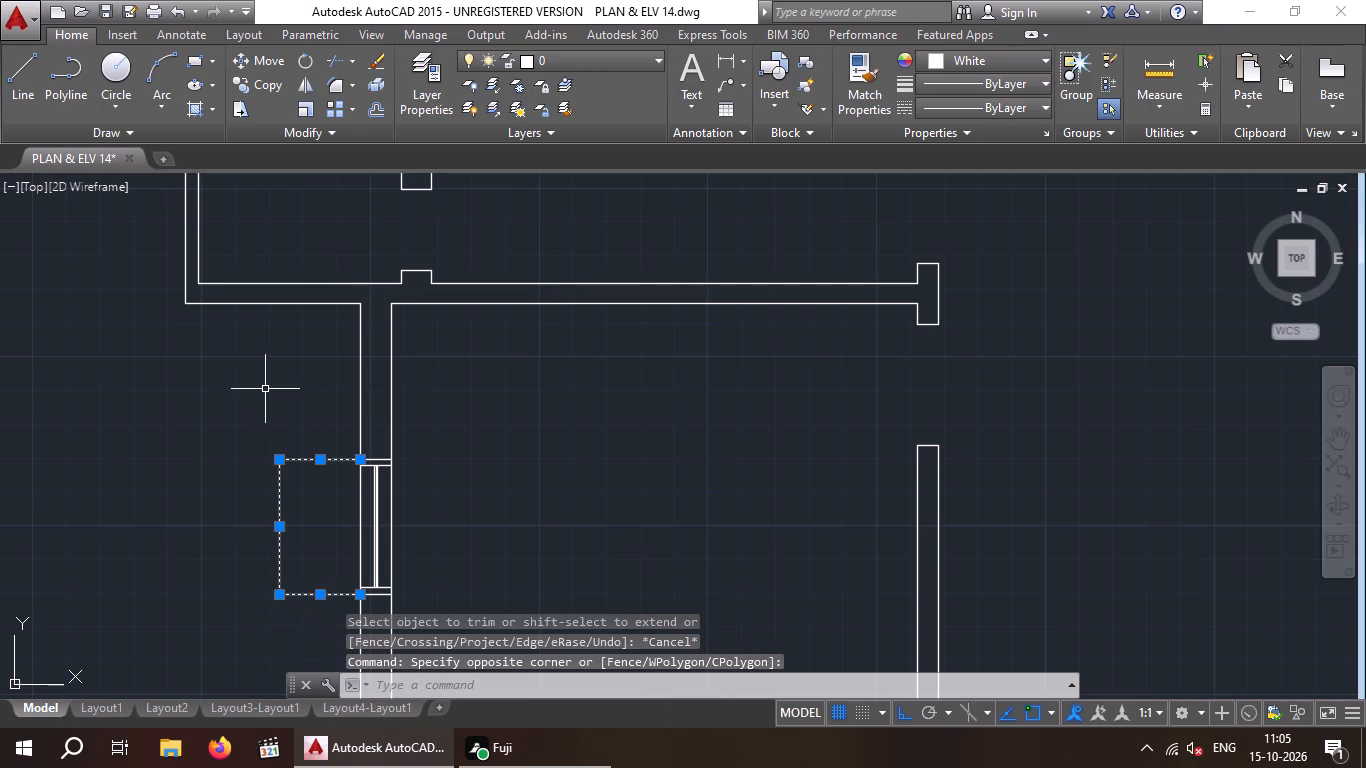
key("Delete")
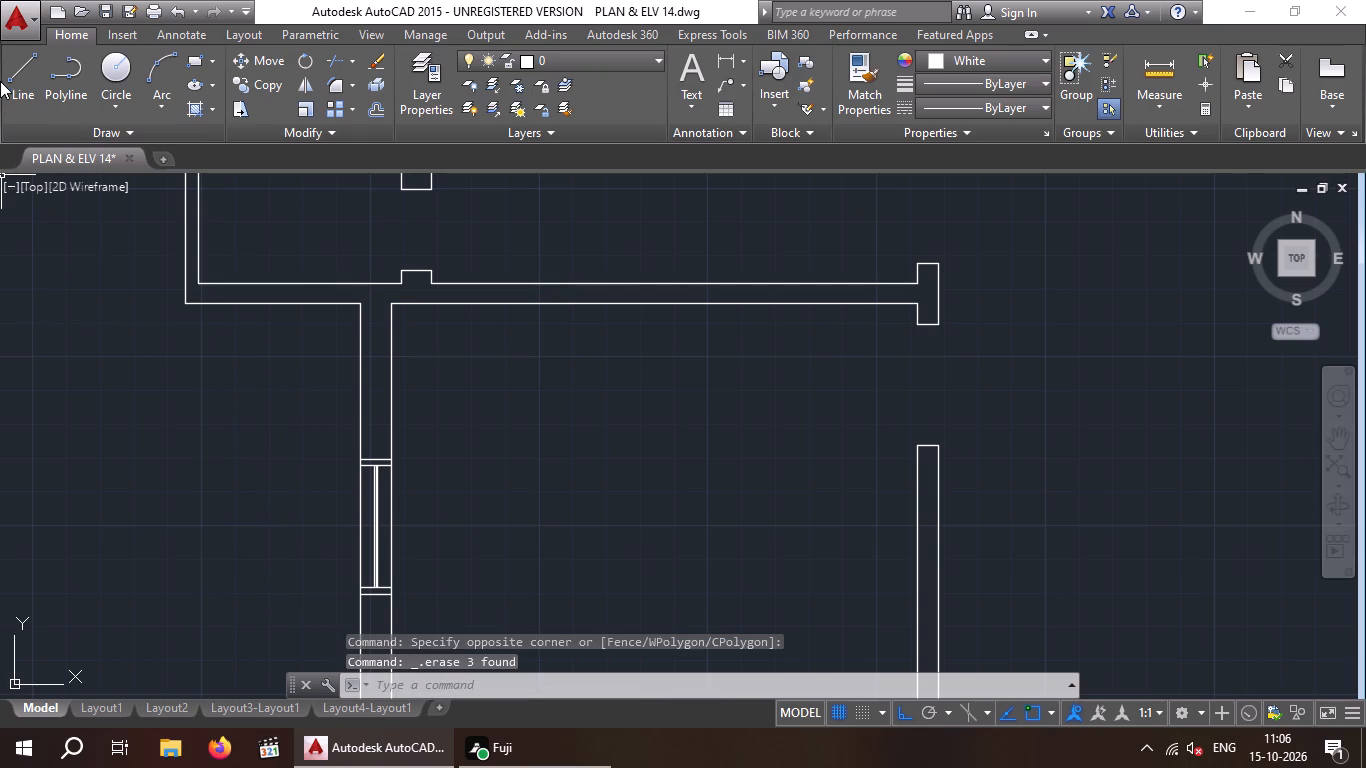
Draw a three-sided outline 1'6" deep outside the west wall's northernmost window, spanning its full width back to the wall.
key("Escape")
left_click(10, 75)
scroll(345, 454, "up", 2)
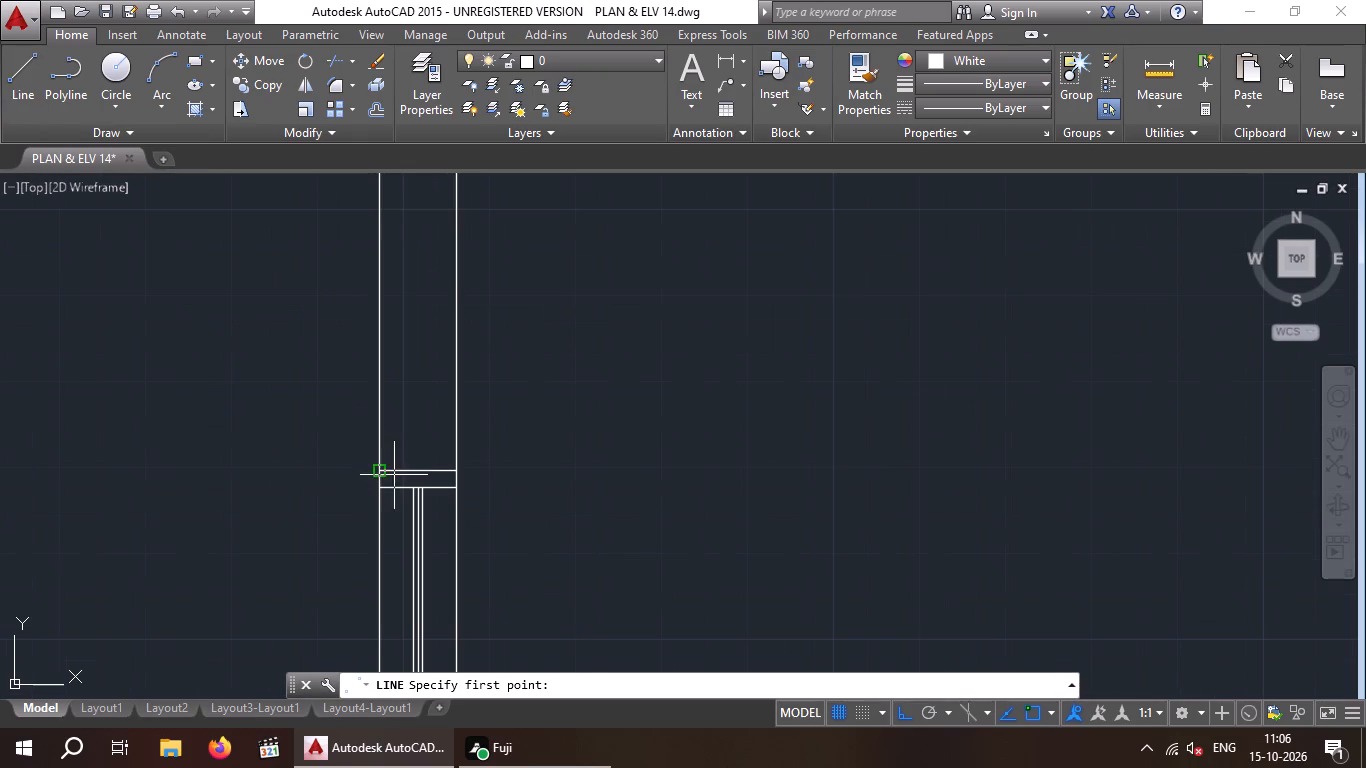
left_click(372, 469)
scroll(231, 475, "down", 2)
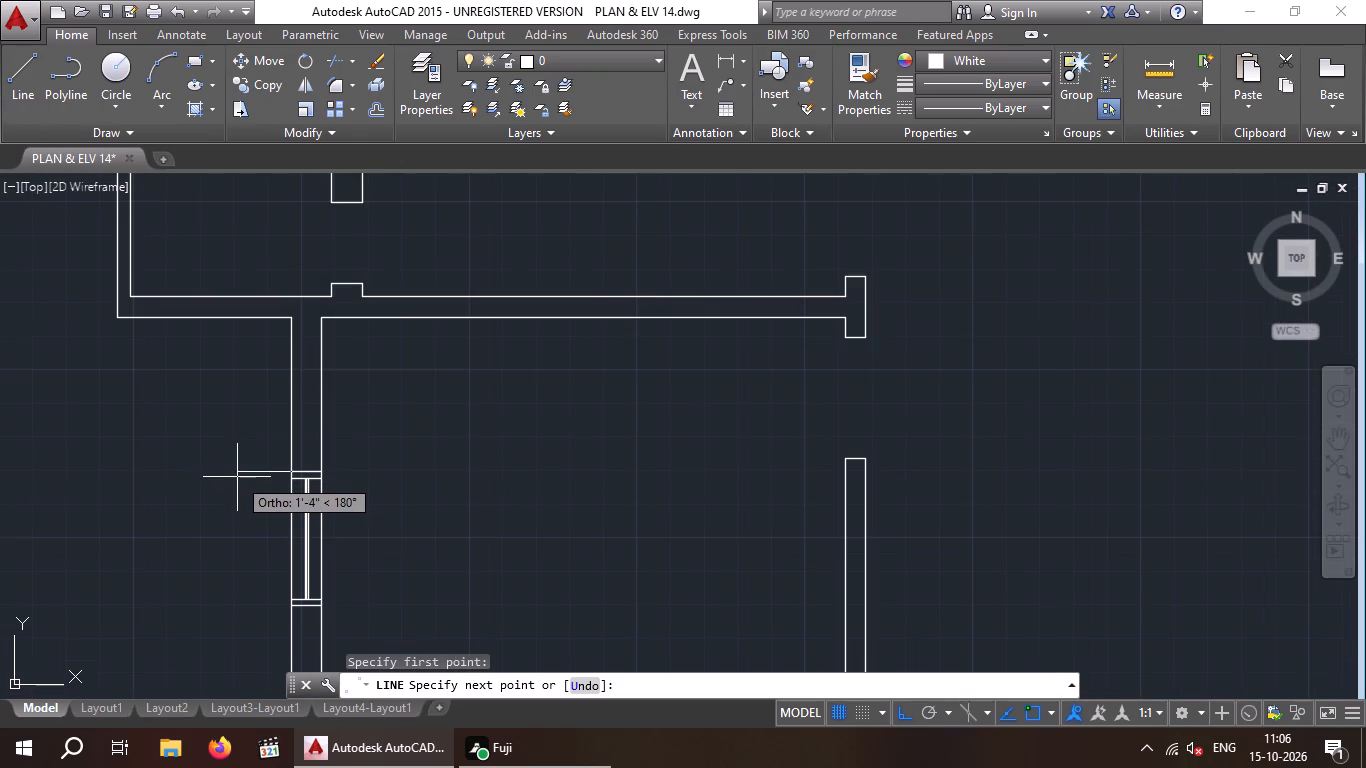
type("1'")
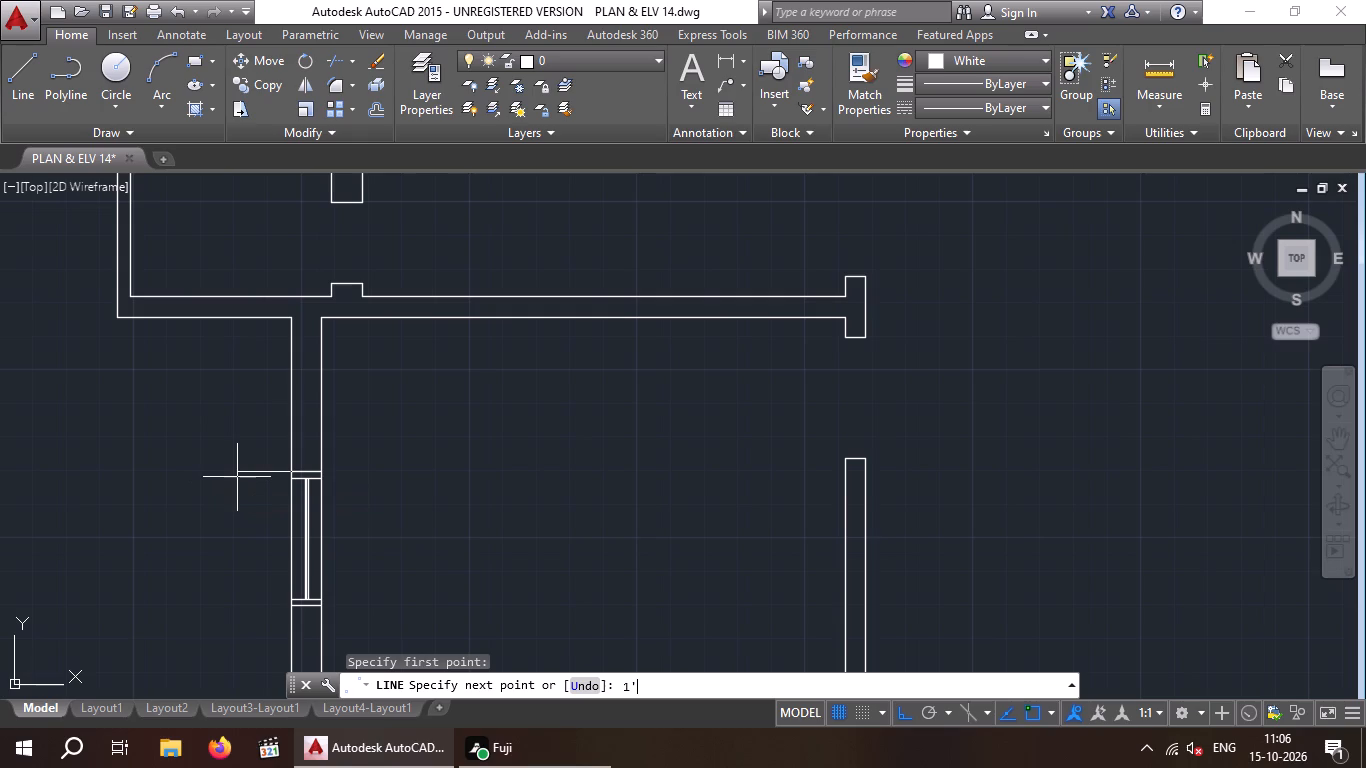
key("6")
key("shift+quotedbl")
key("Return")
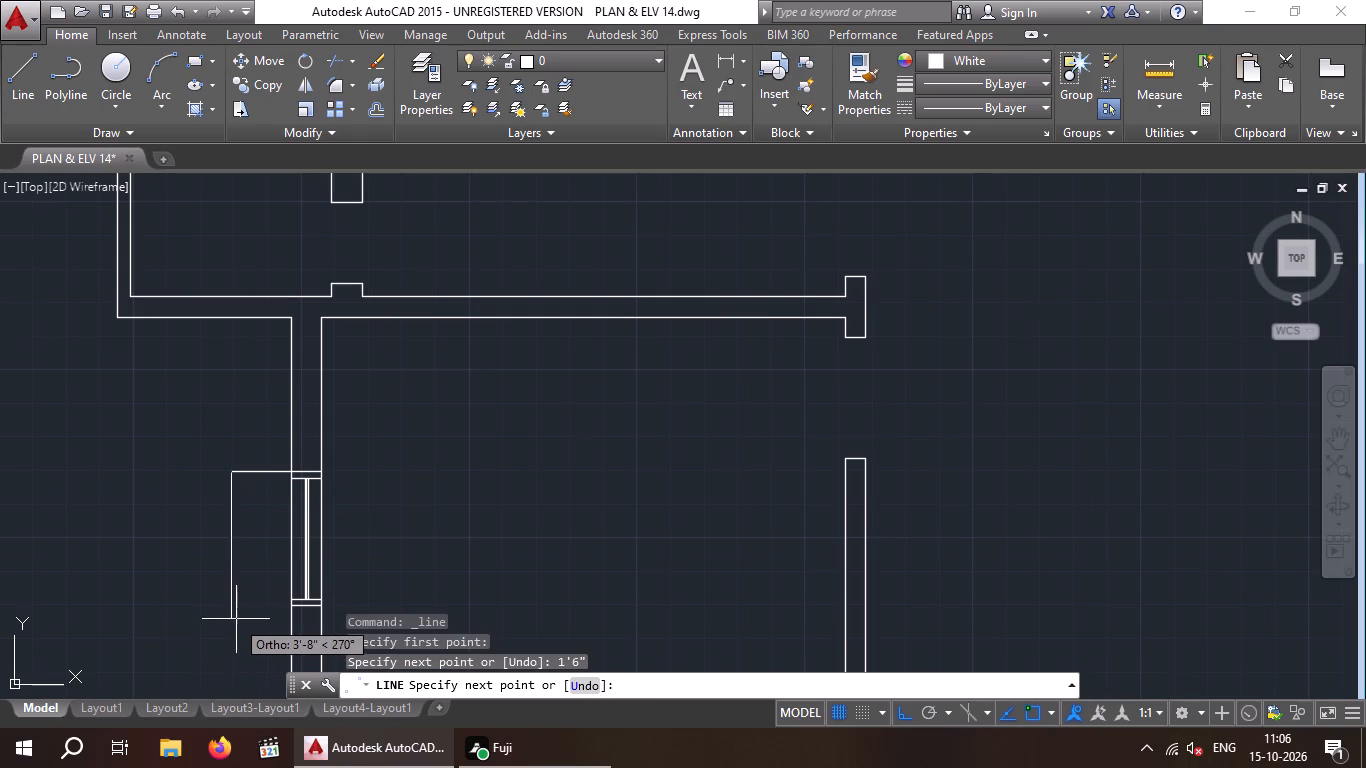
scroll(286, 611, "up", 2)
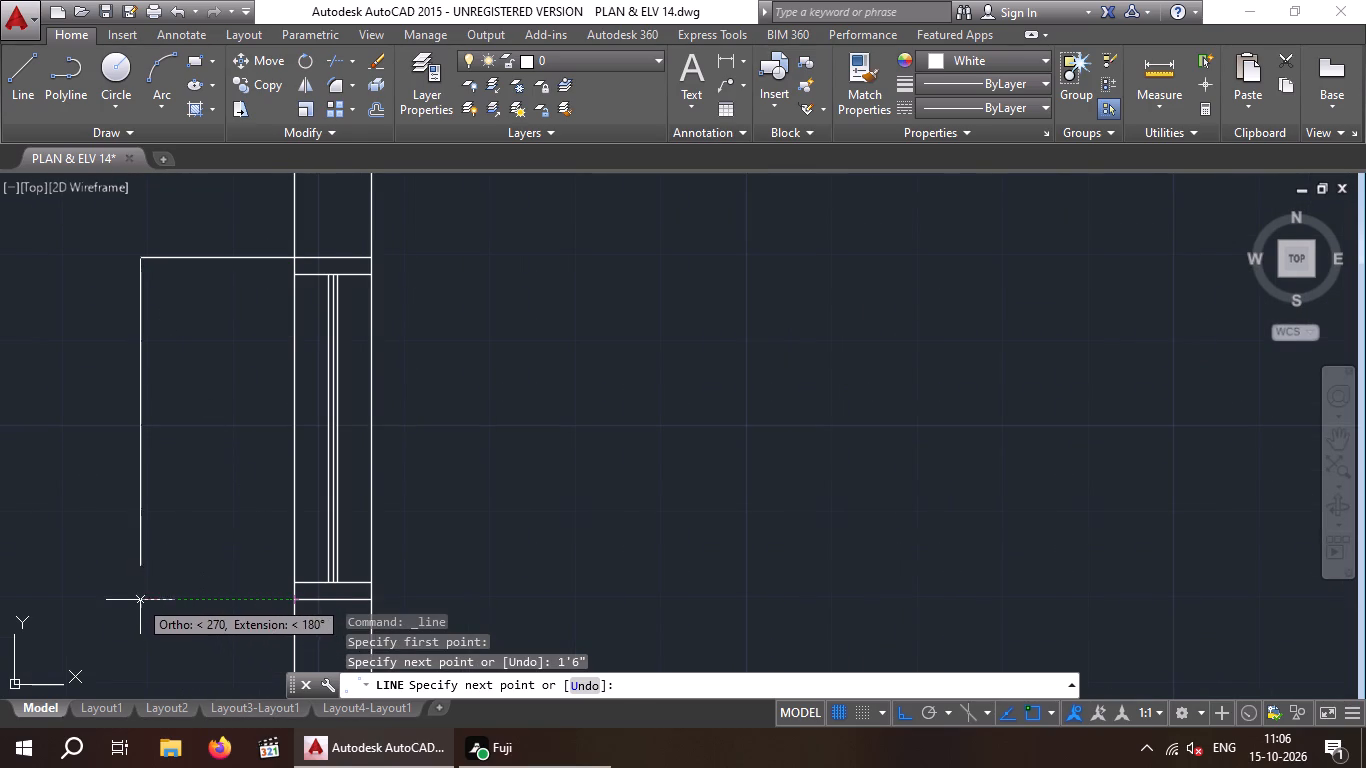
left_click(140, 600)
left_click(296, 602)
key("Escape")
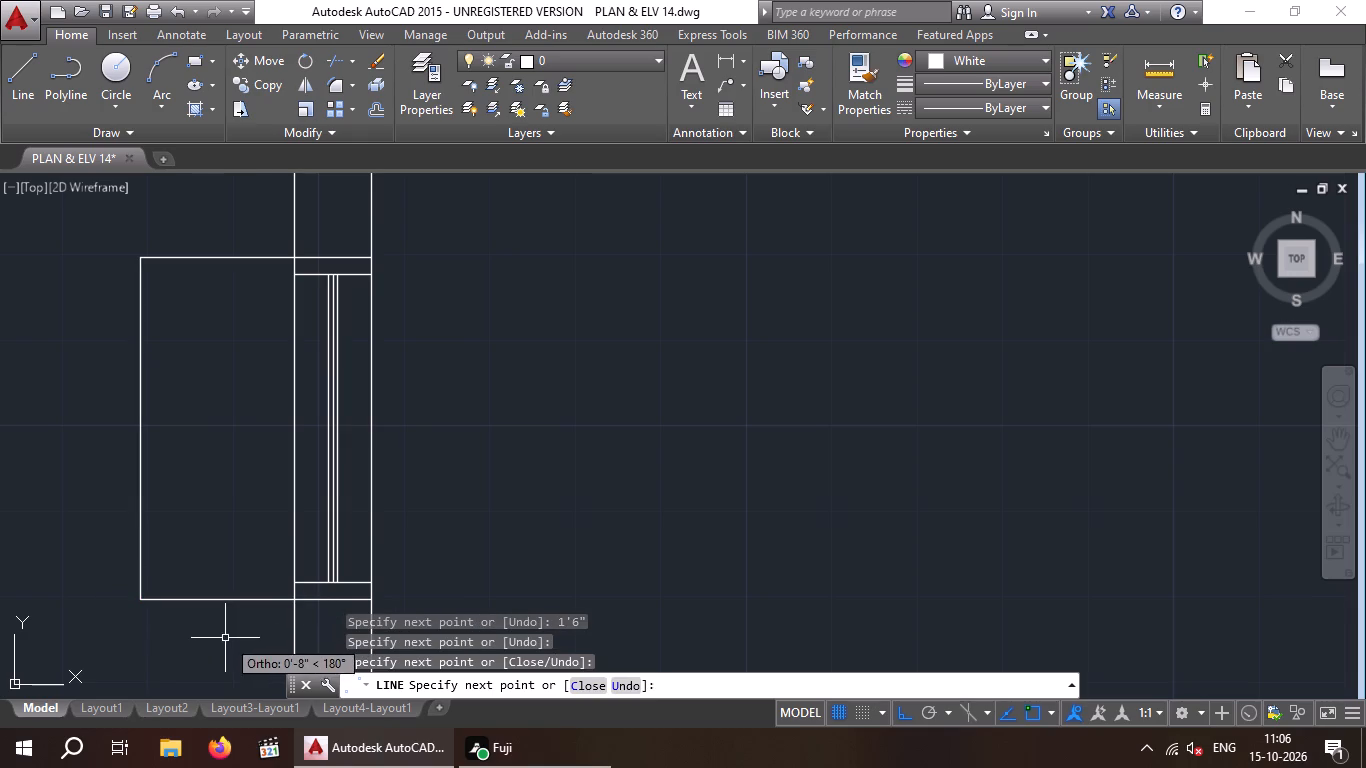
Draw a matching 1'6" deep three-sided outline outside the west wall's middle window, between its outer corners.
scroll(208, 604, "down", 3)
middle_click_drag(188, 616, 181, 550)
middle_click_drag(187, 551, 267, 479)
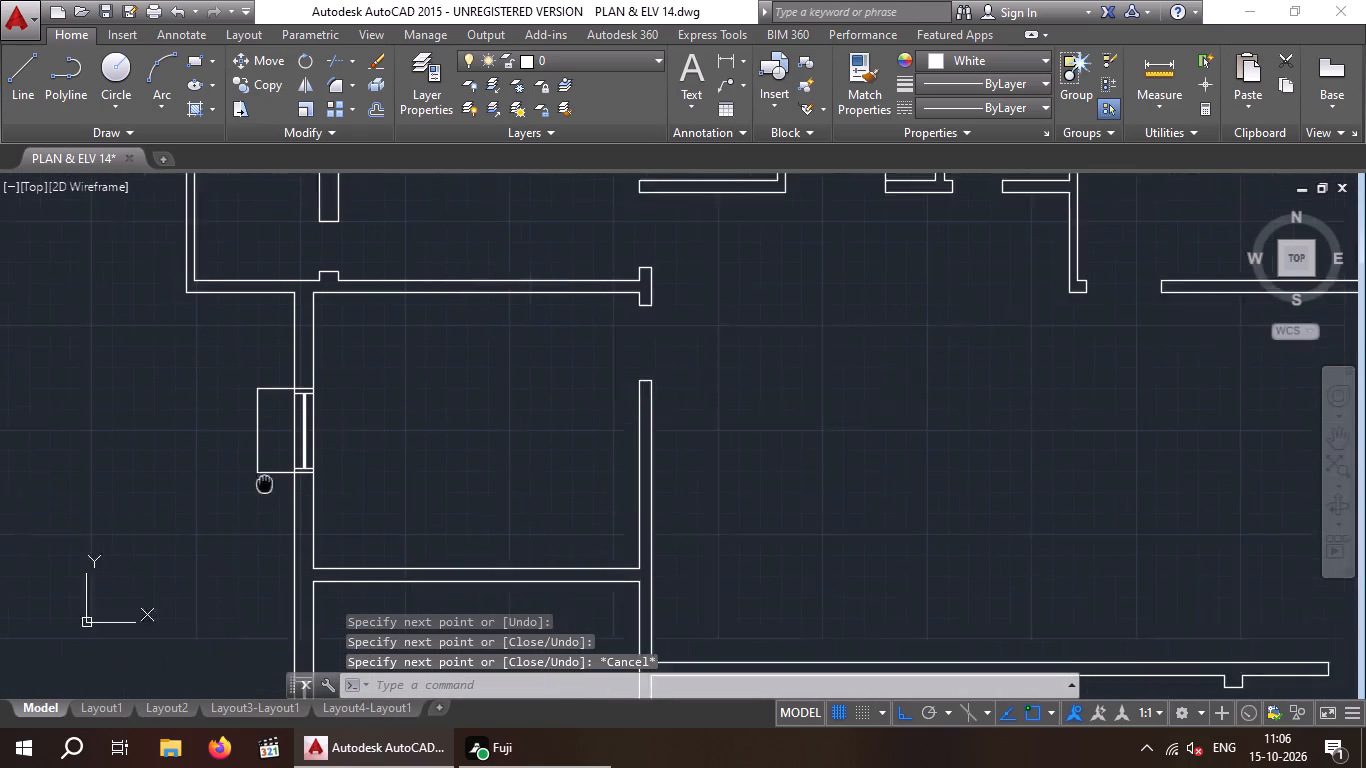
middle_click_drag(267, 479, 274, 469)
scroll(276, 462, "down", 1)
middle_click_drag(239, 514, 243, 444)
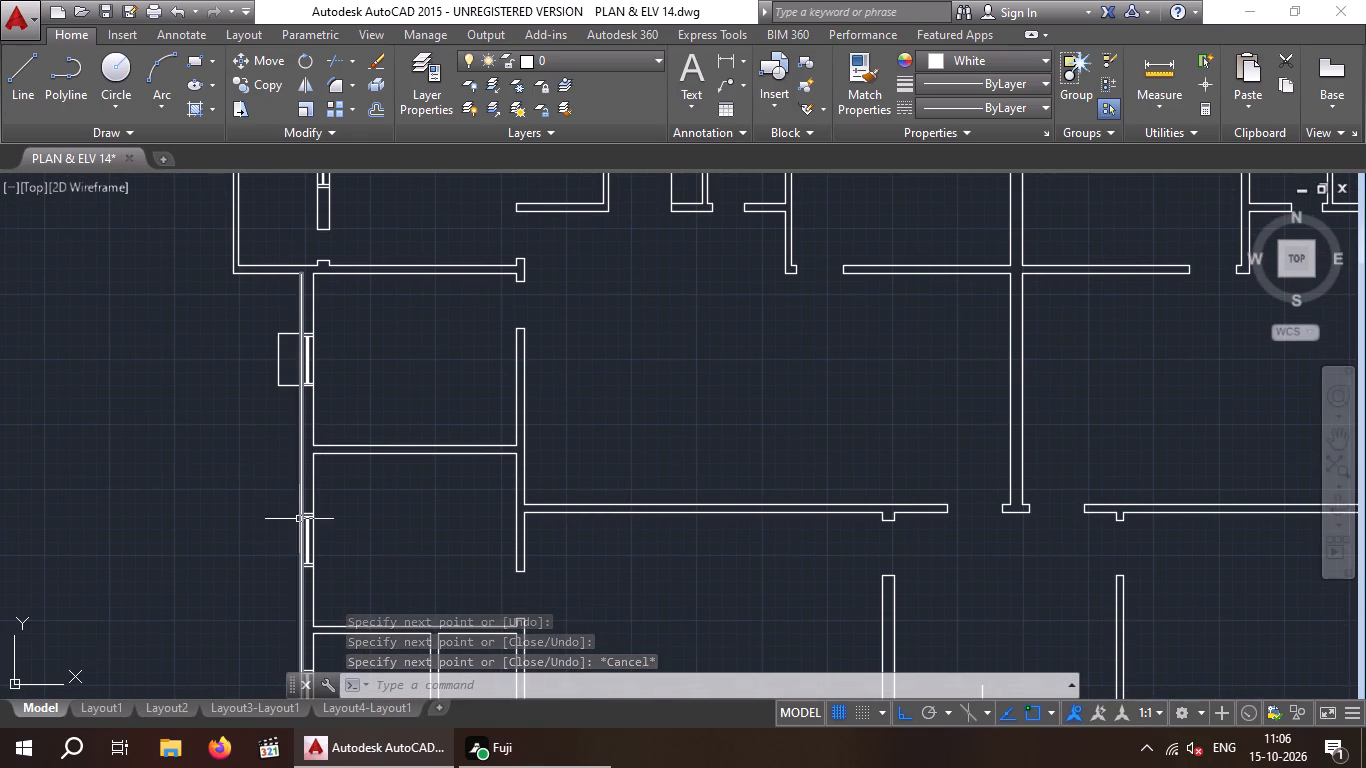
middle_click(269, 394)
scroll(226, 355, "down", 2)
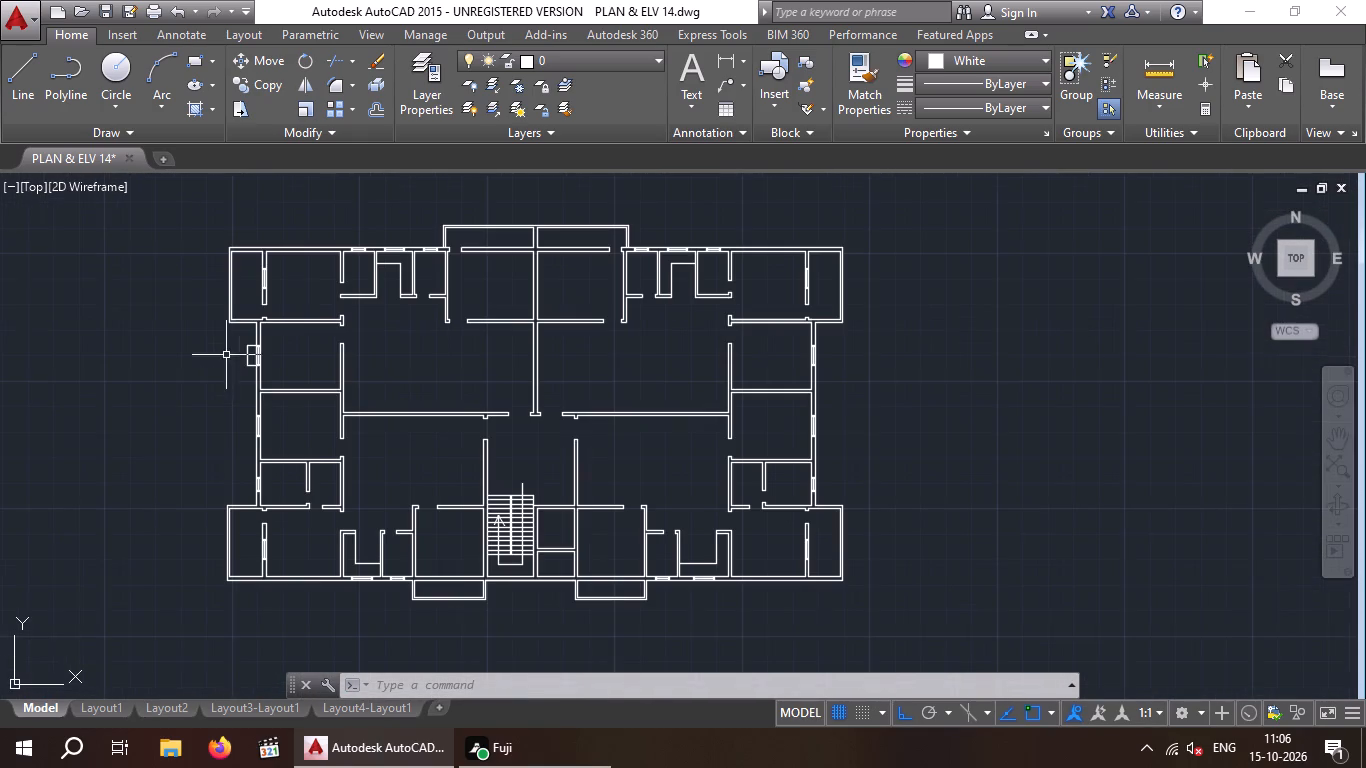
middle_click_drag(216, 423, 211, 386)
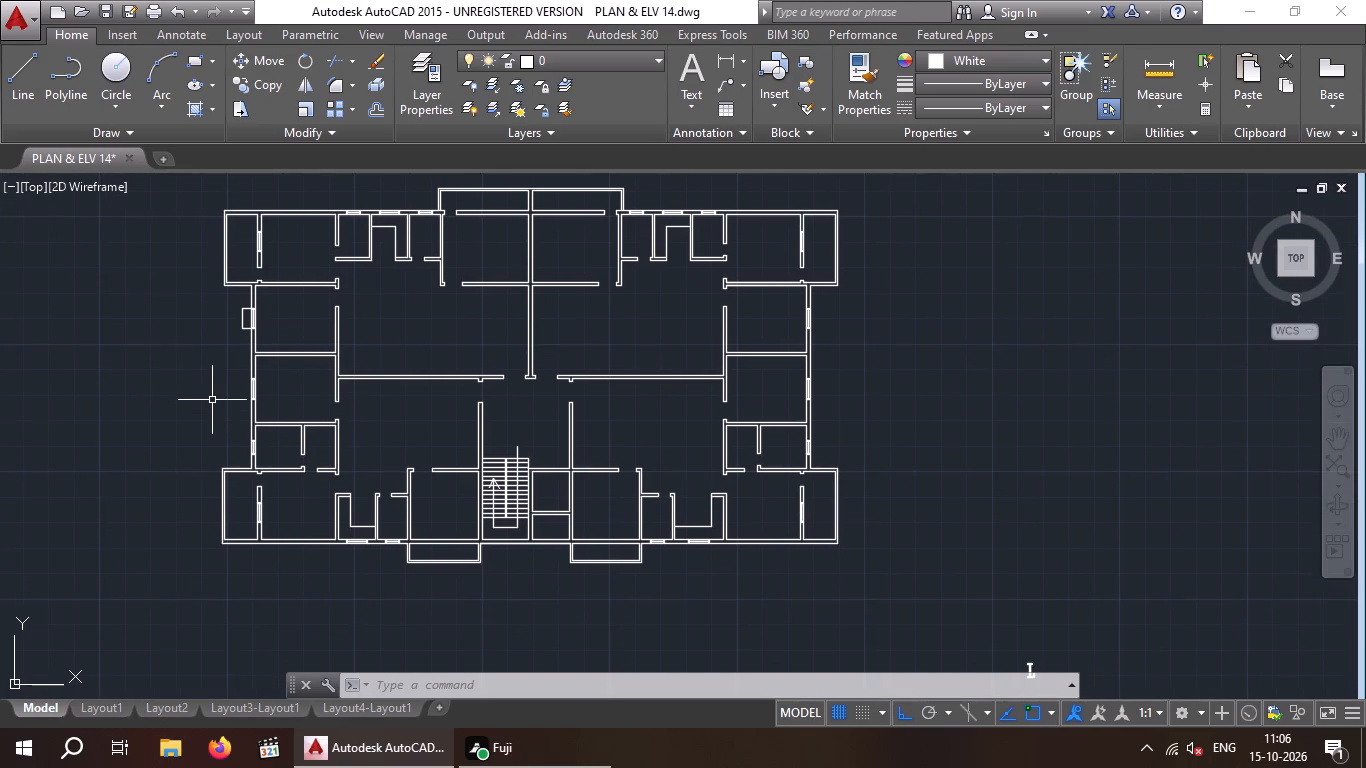
scroll(231, 397, "up", 3)
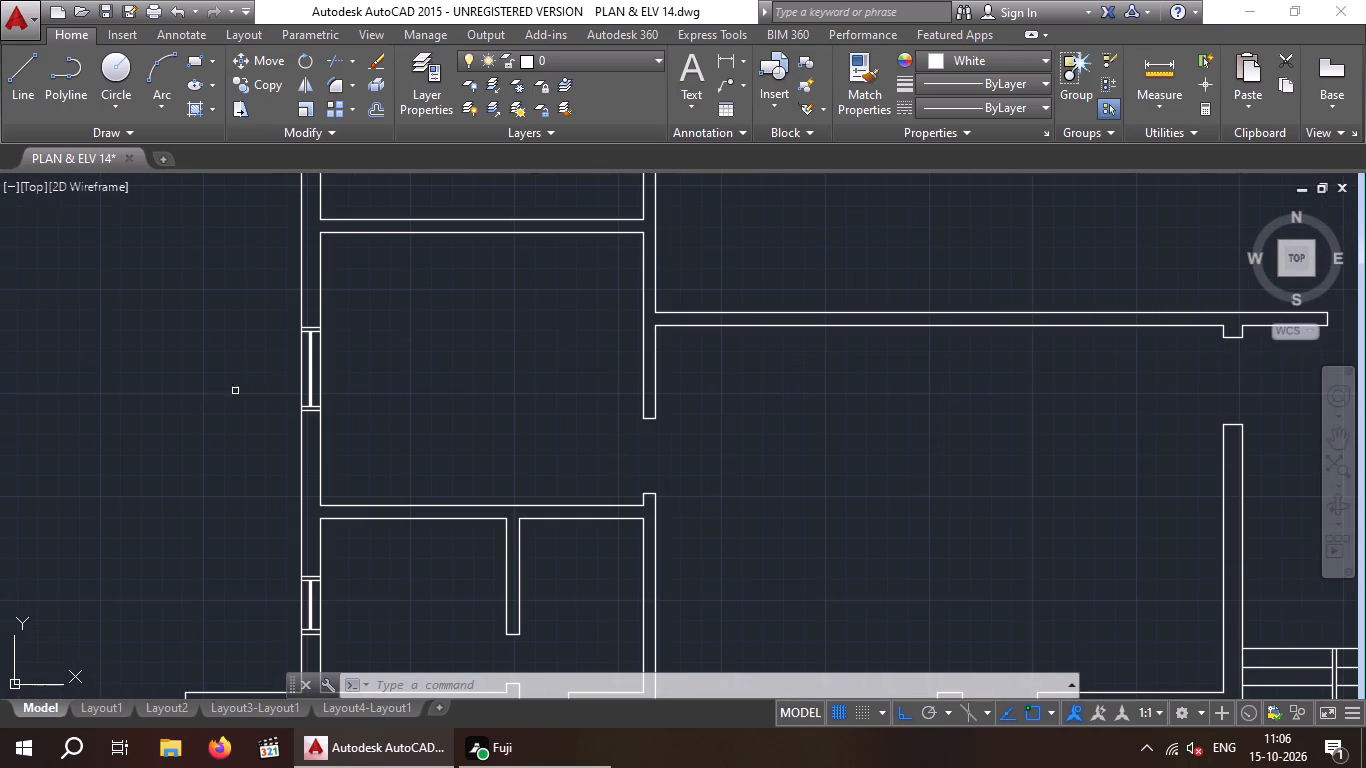
middle_click_drag(253, 383, 251, 365)
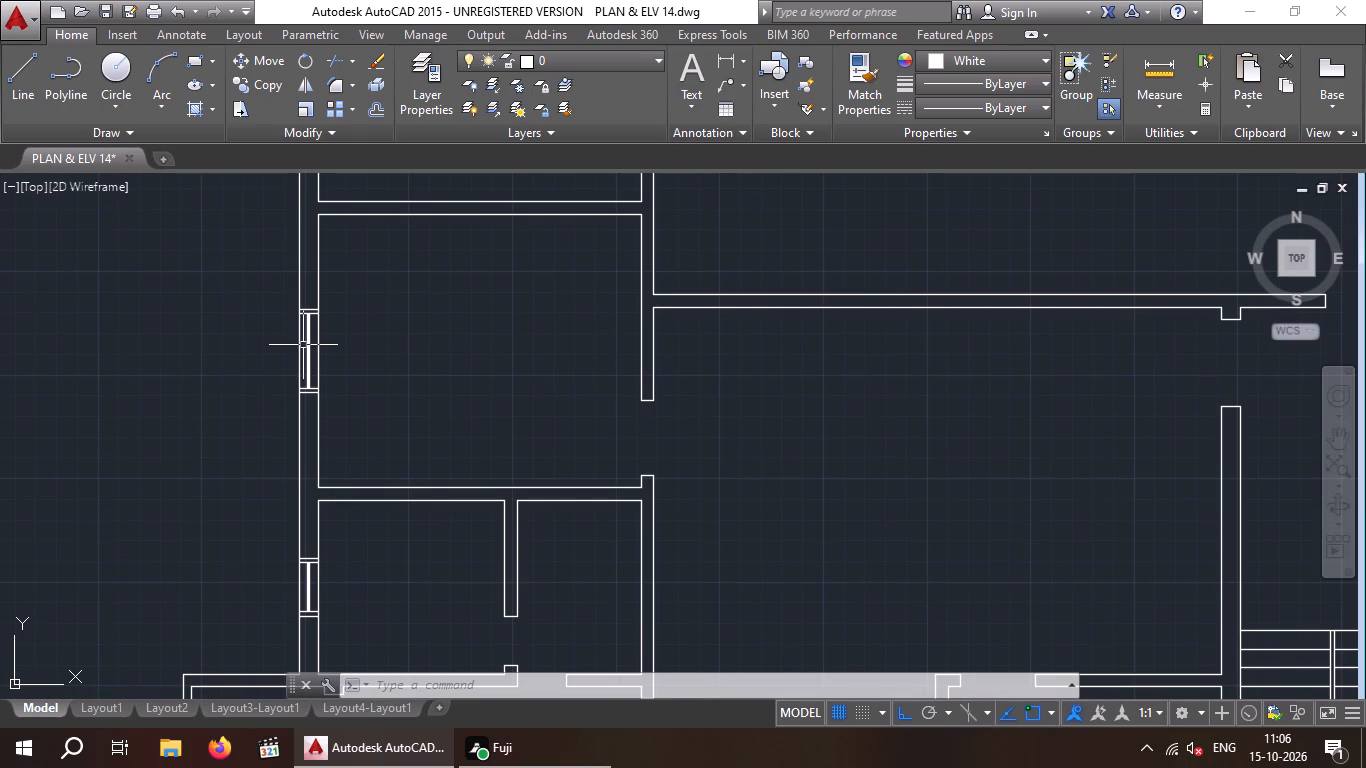
key("l")
key("Return")
scroll(300, 325, "up", 2)
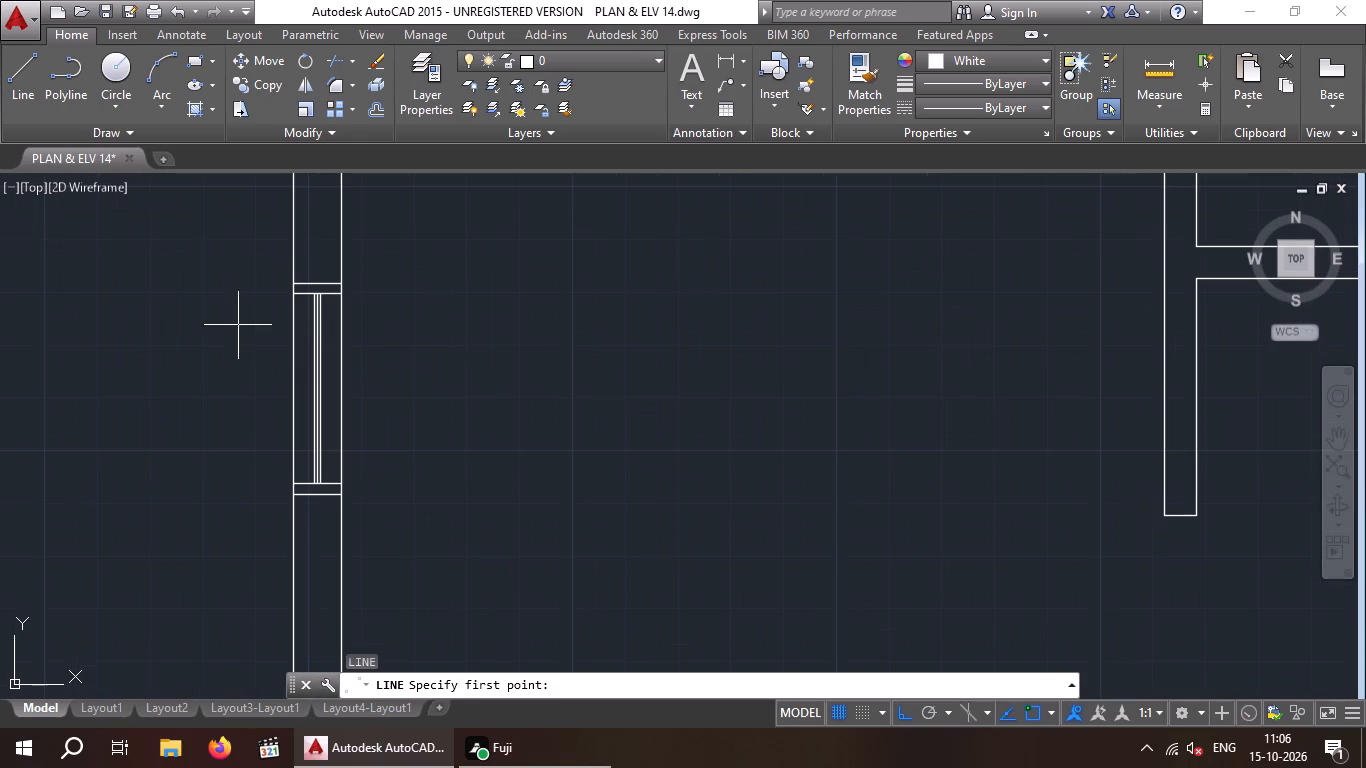
left_click_drag(291, 281, 208, 294)
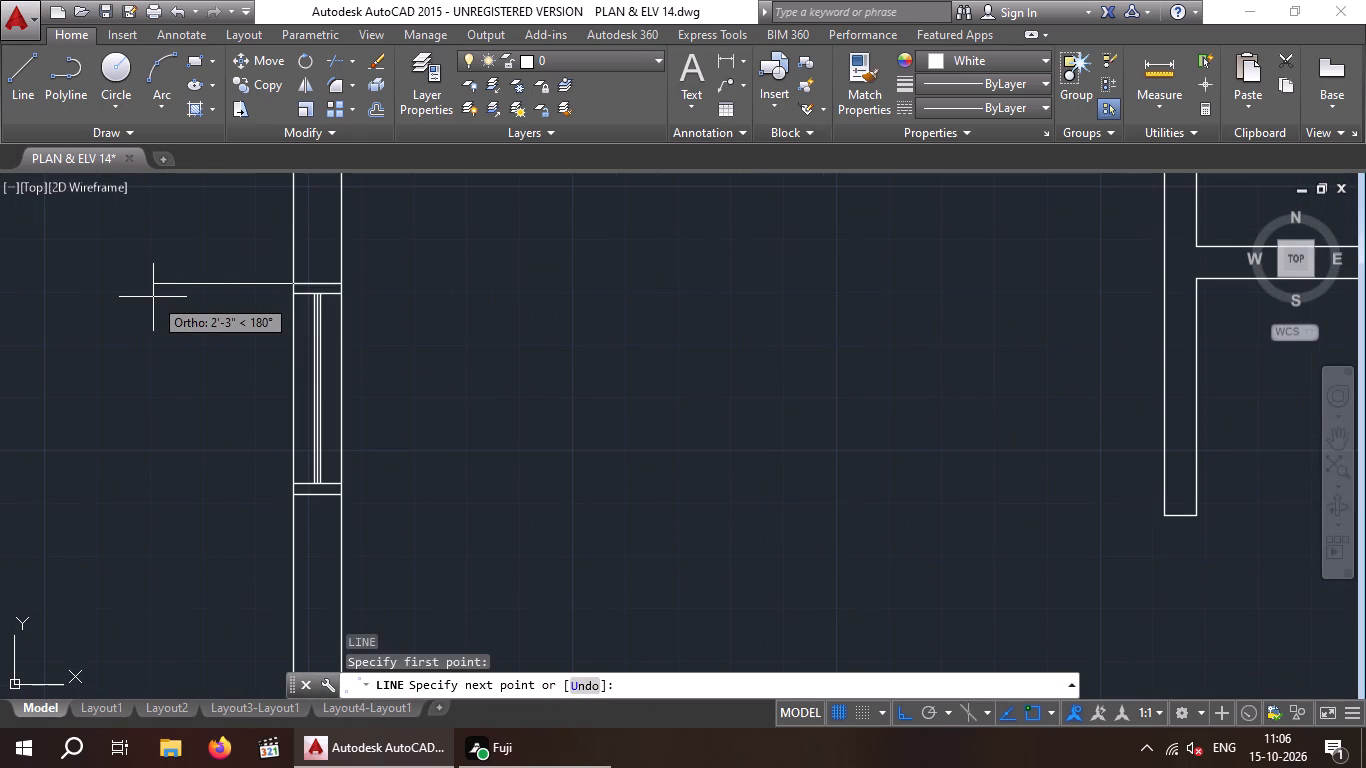
key("1")
key("apostrophe")
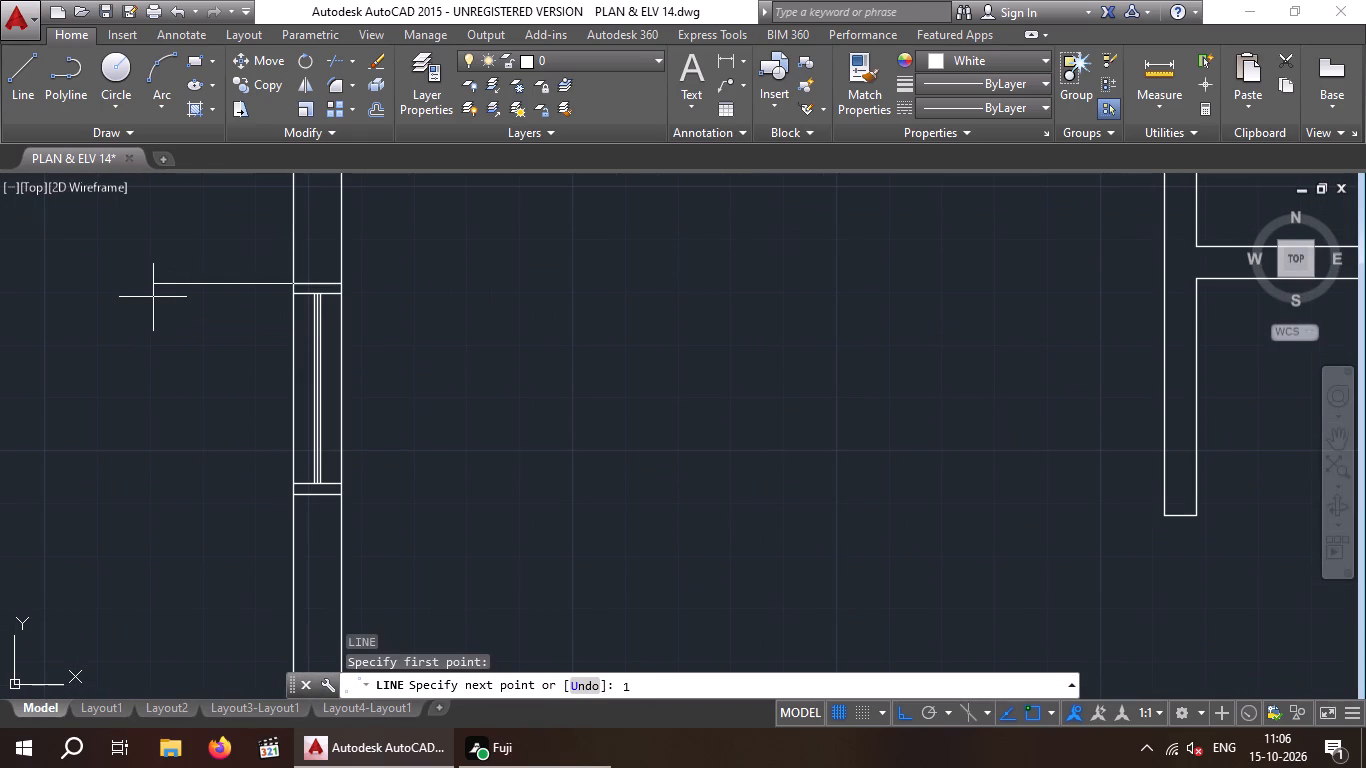
key("6")
key("shift+quotedbl")
key("Return")
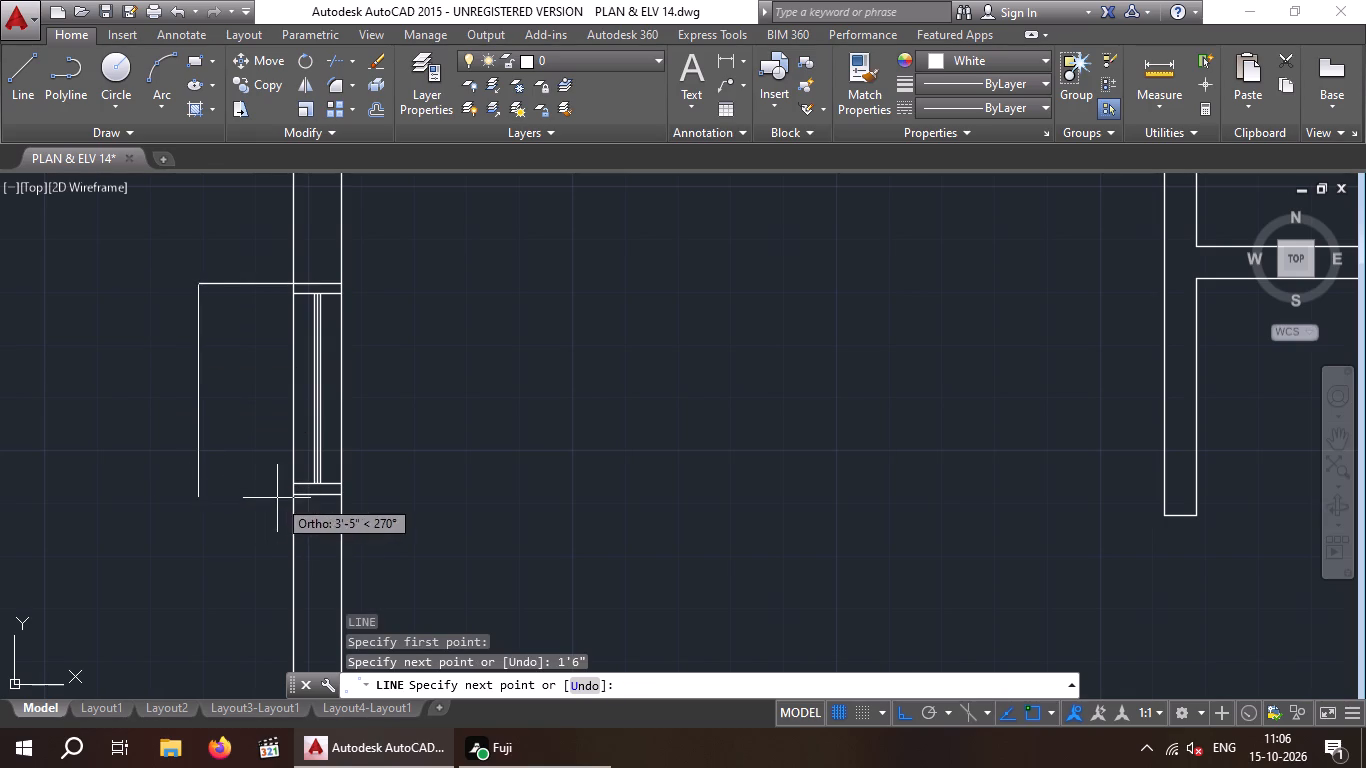
left_click(197, 496)
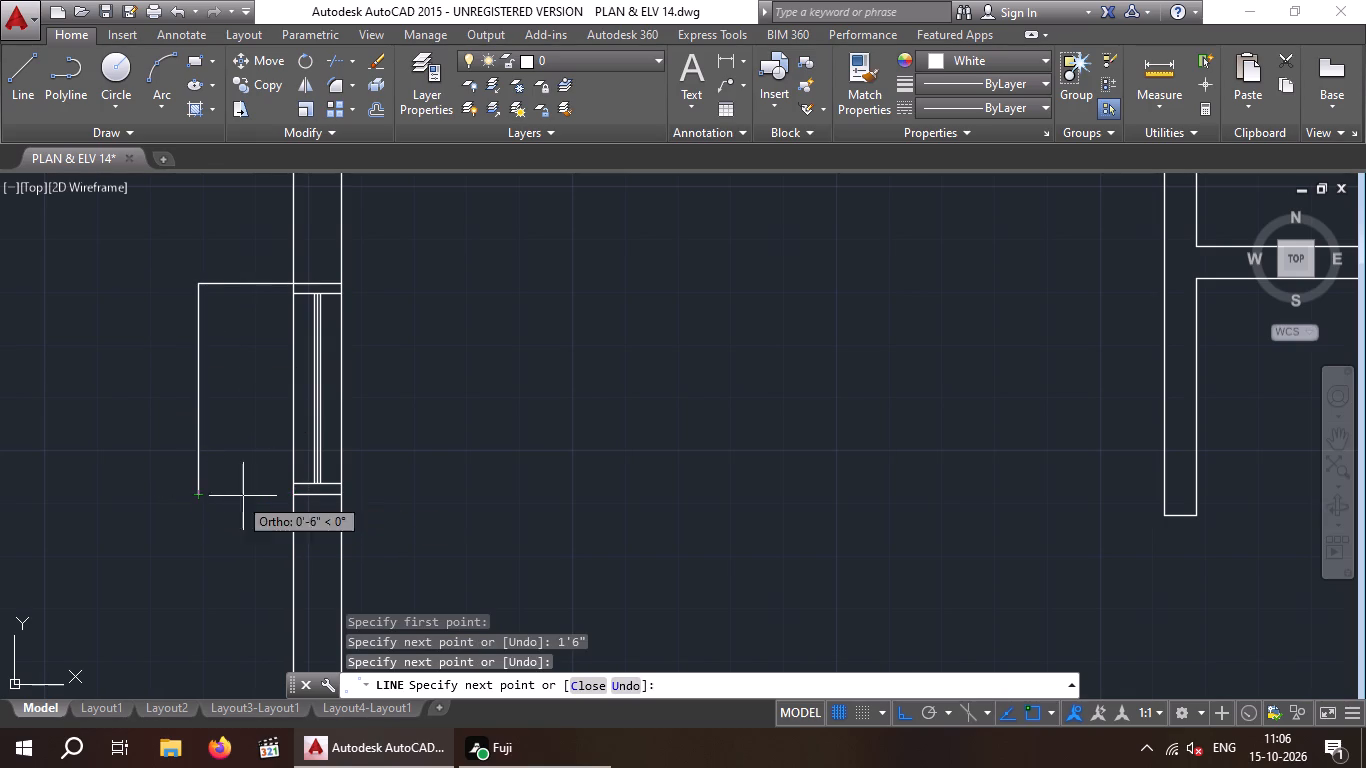
left_click(296, 496)
key("space")
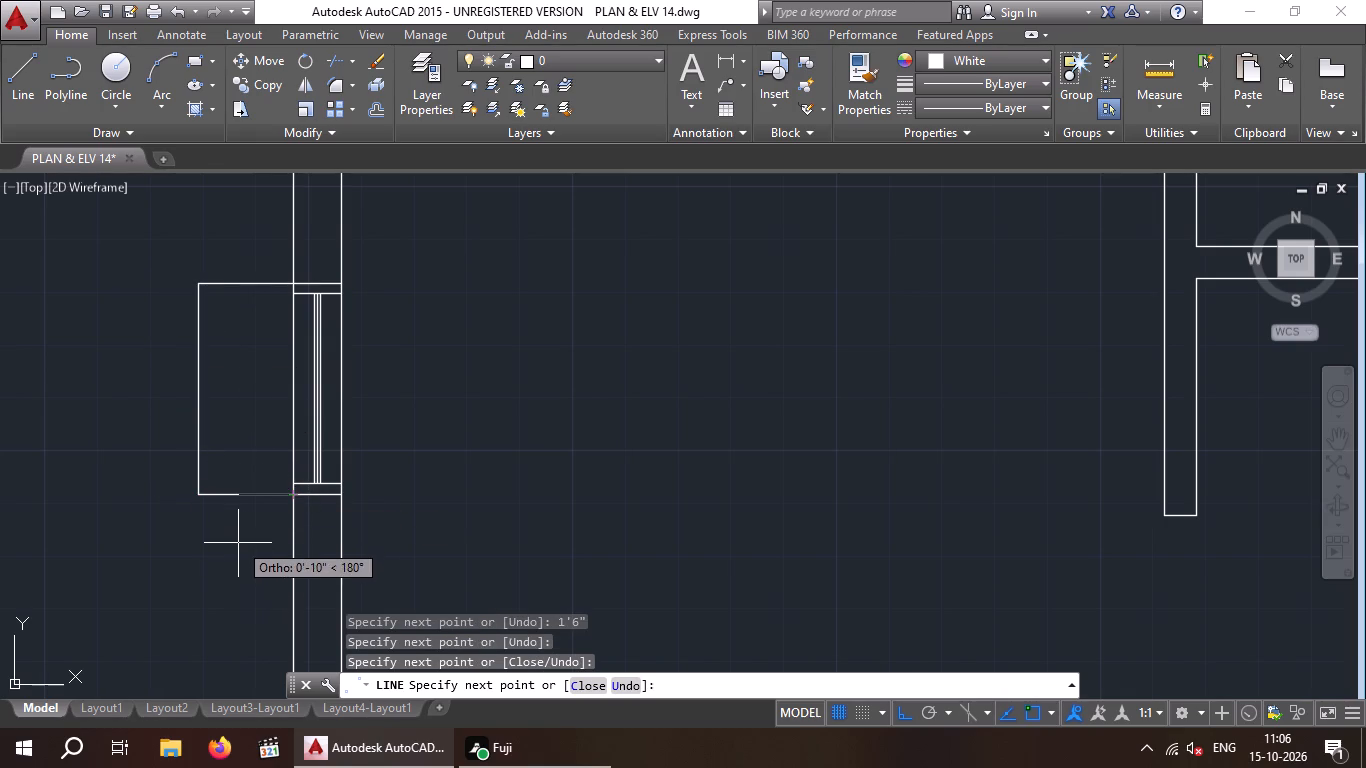
Draw a three-sided outline 1'6" deep outside the west wall's southernmost window, spanning its full width back to the wall.
scroll(237, 543, "down", 3)
middle_click_drag(175, 599, 237, 437)
scroll(310, 507, "up", 3)
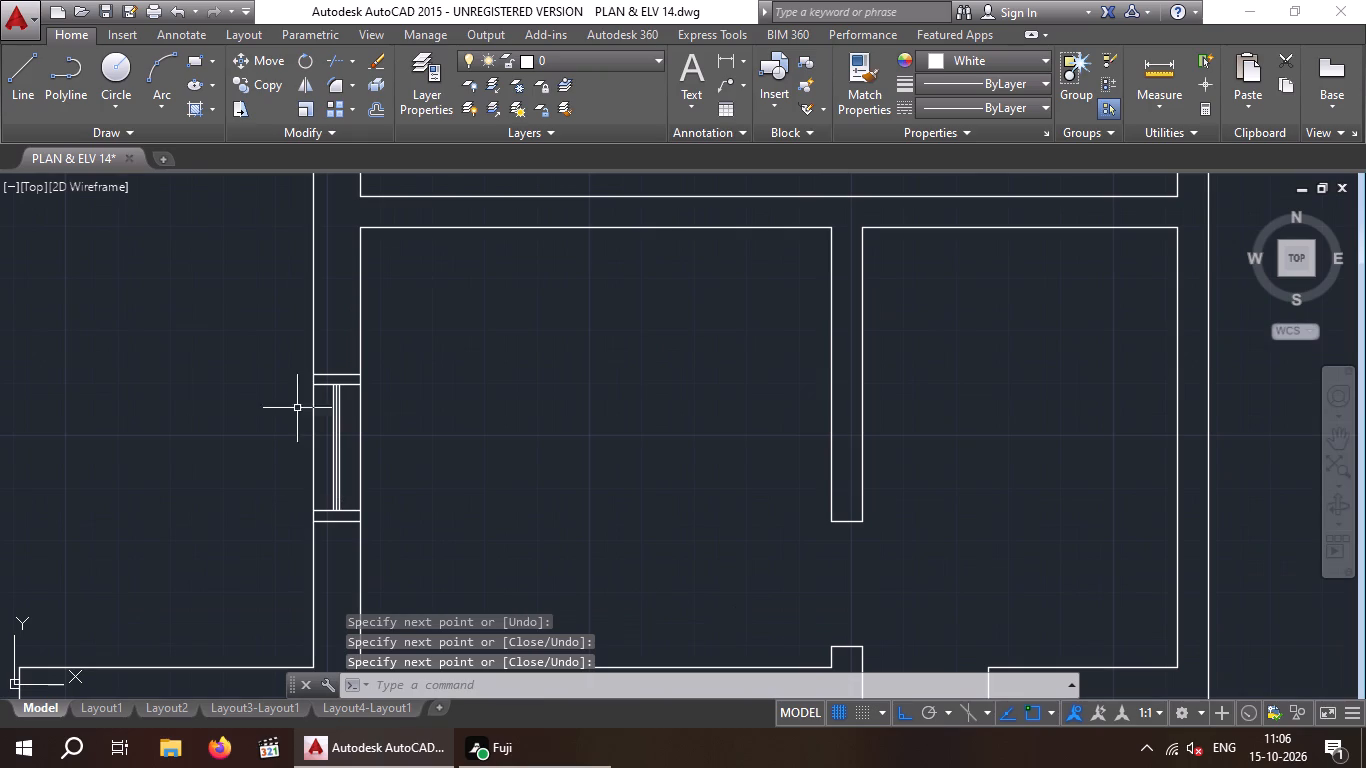
key("space")
left_click_drag(315, 377, 229, 388)
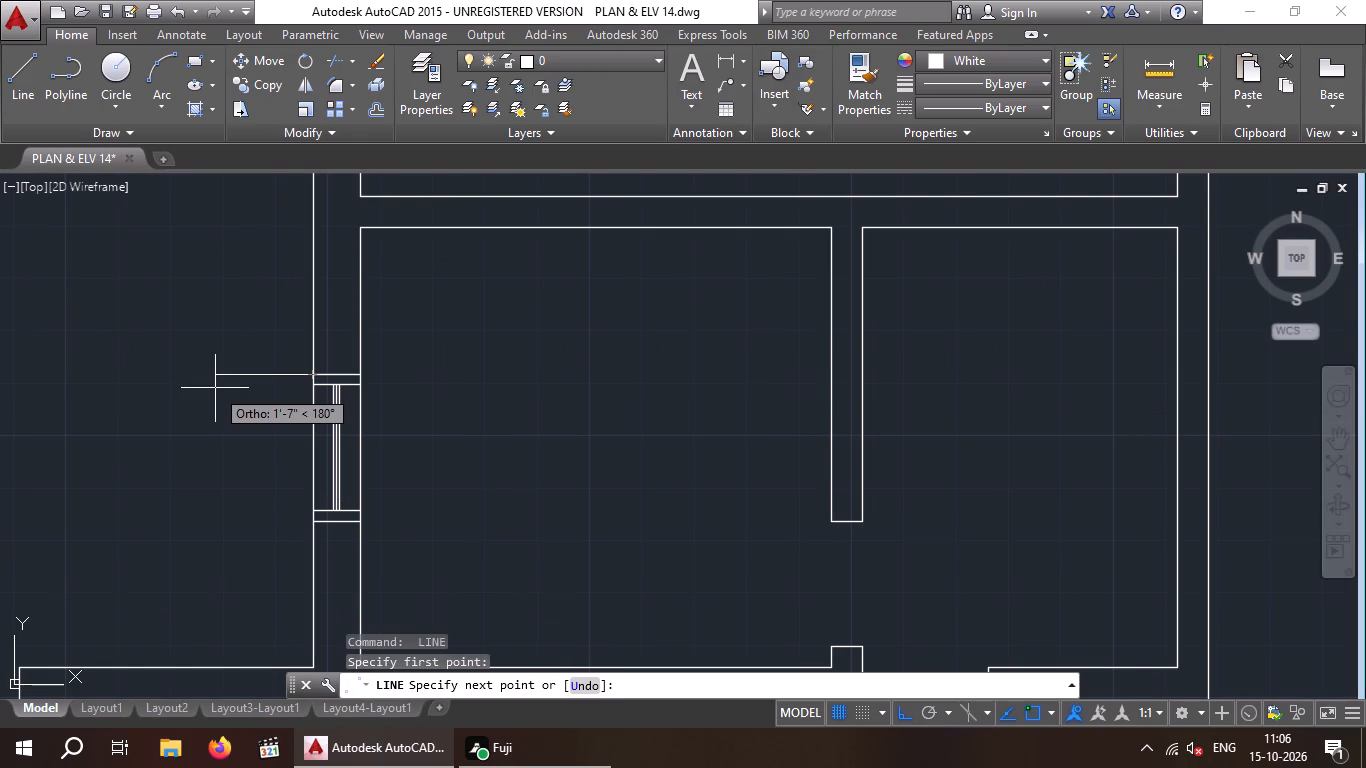
type("1'")
key("6")
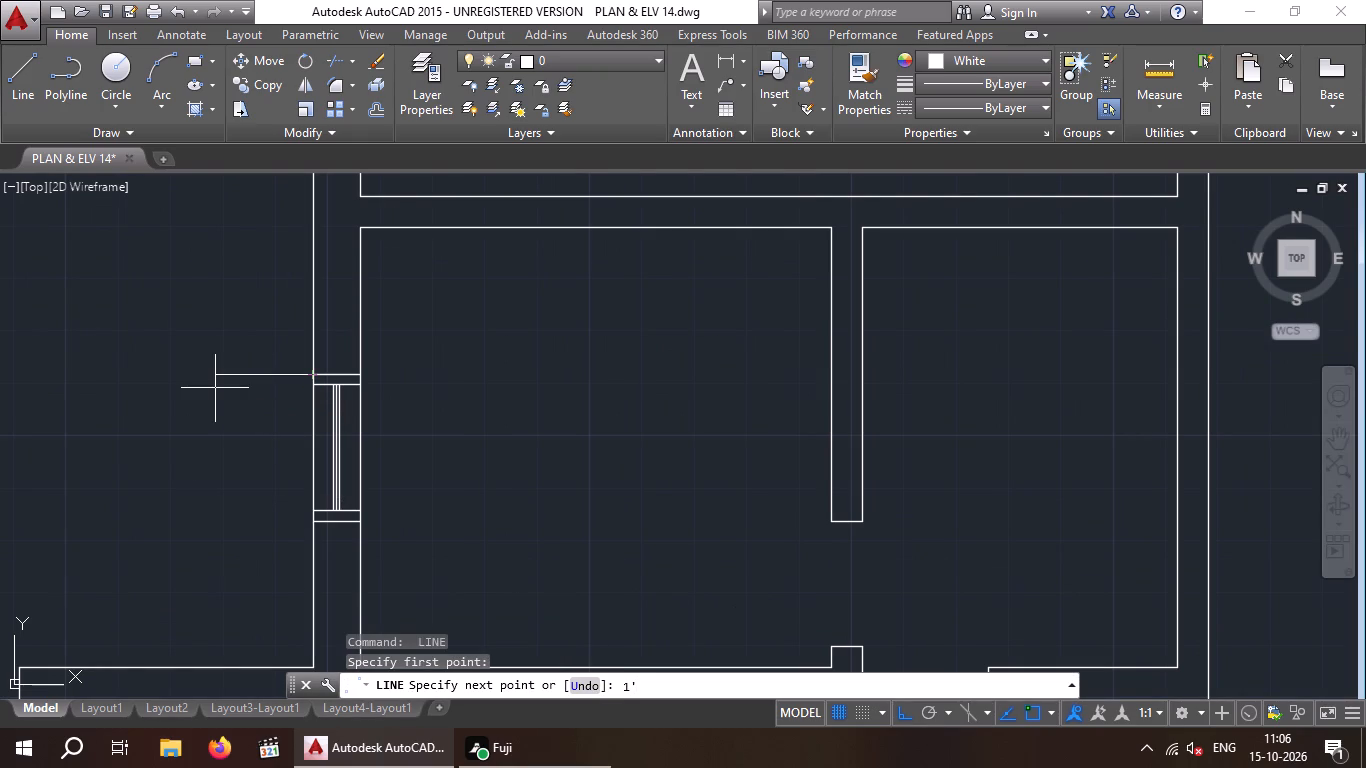
key("shift+quotedbl")
key("Return")
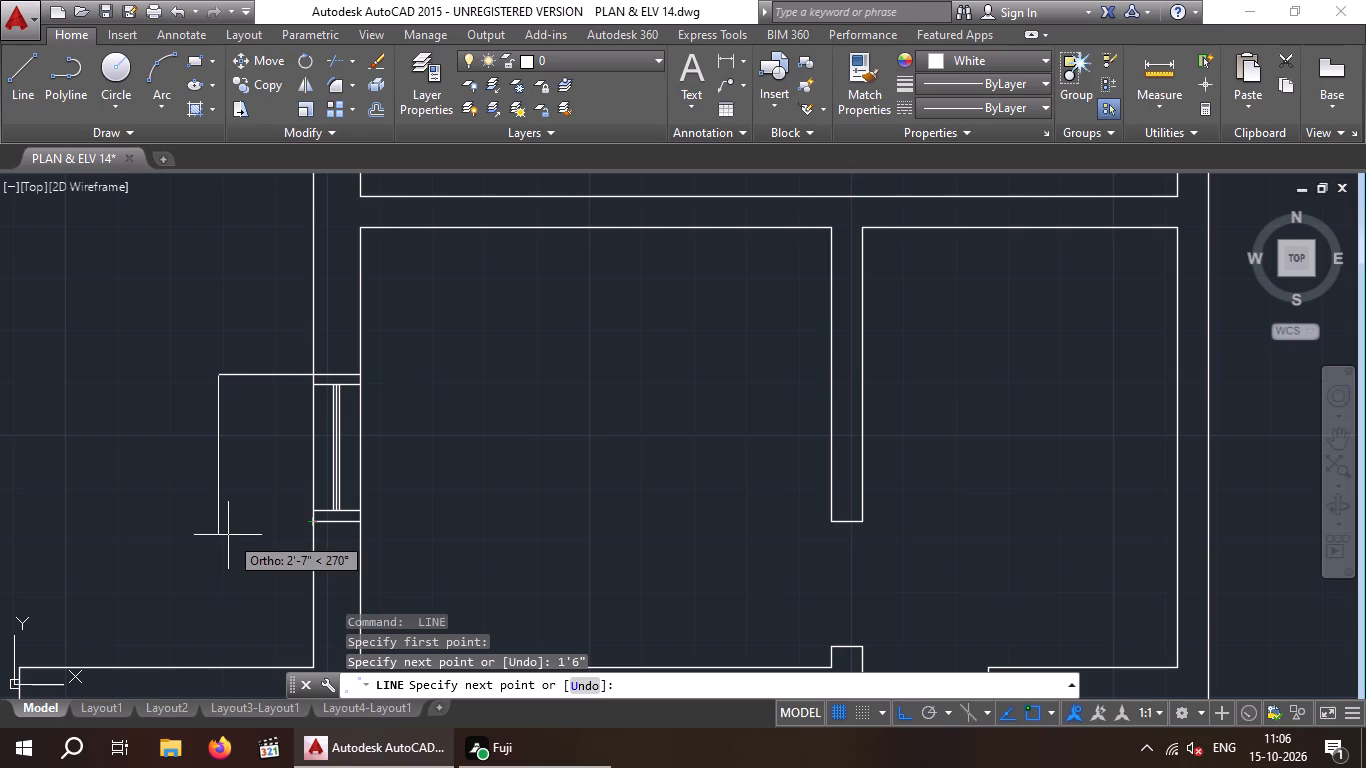
left_click(218, 523)
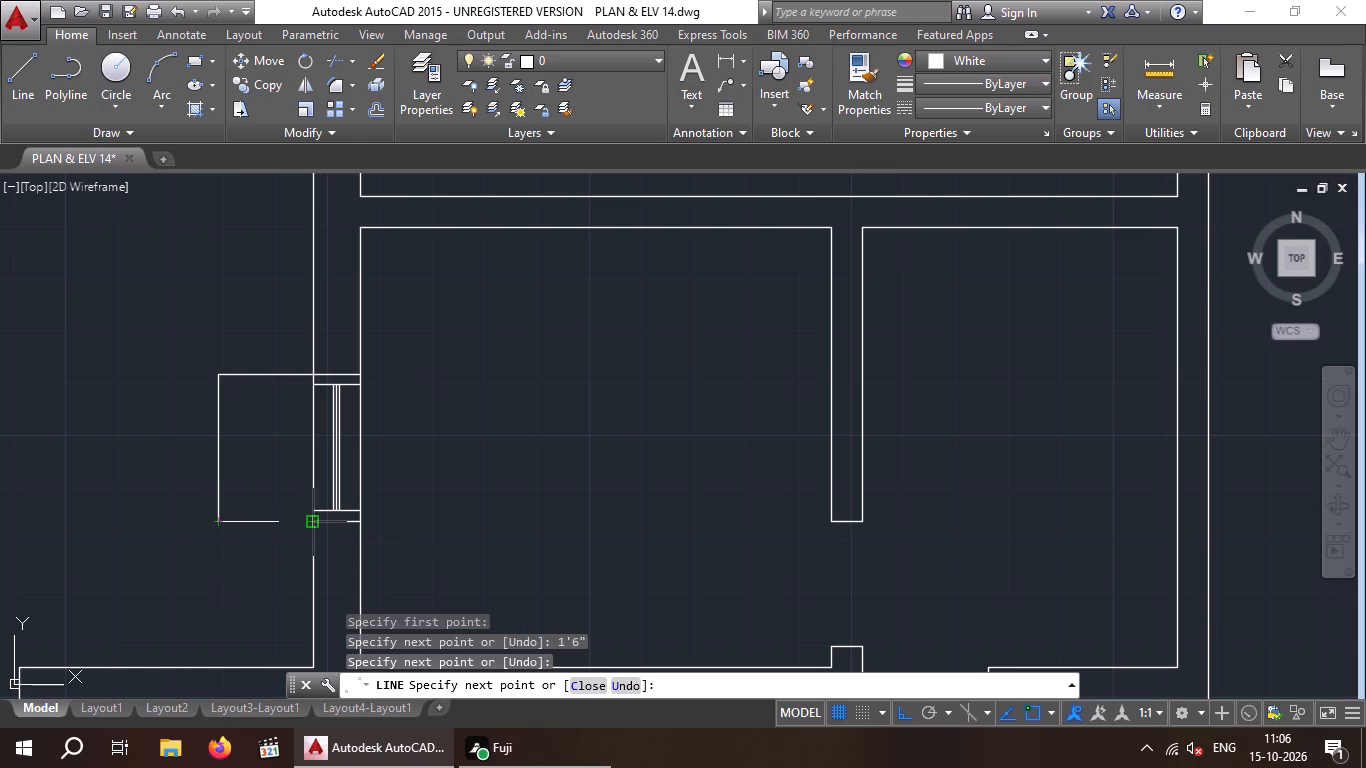
left_click(315, 522)
key("space")
Draw a three-sided outline 1'6" deep outside the south wall's westernmost window, between its outer corners.
scroll(221, 525, "down", 4)
middle_click_drag(193, 538, 193, 428)
scroll(191, 427, "down", 3)
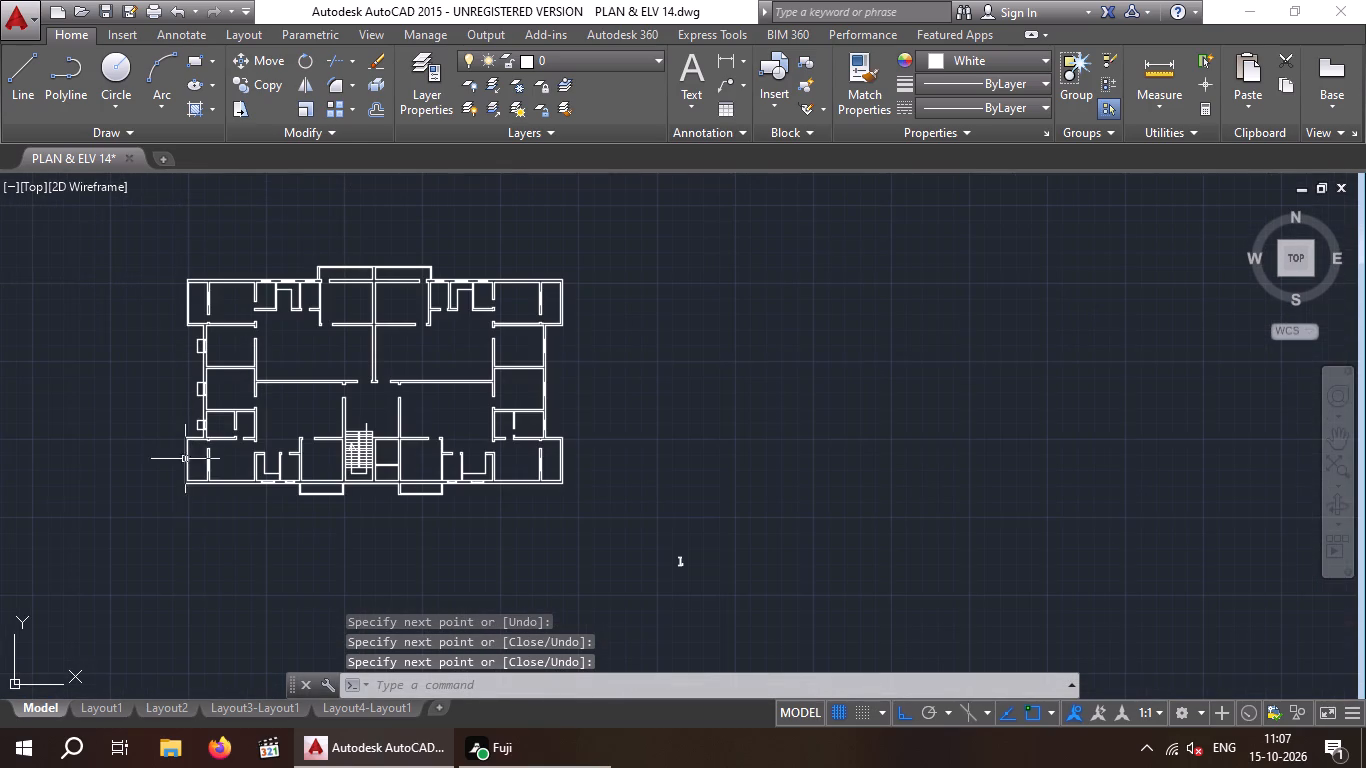
scroll(248, 492, "up", 5)
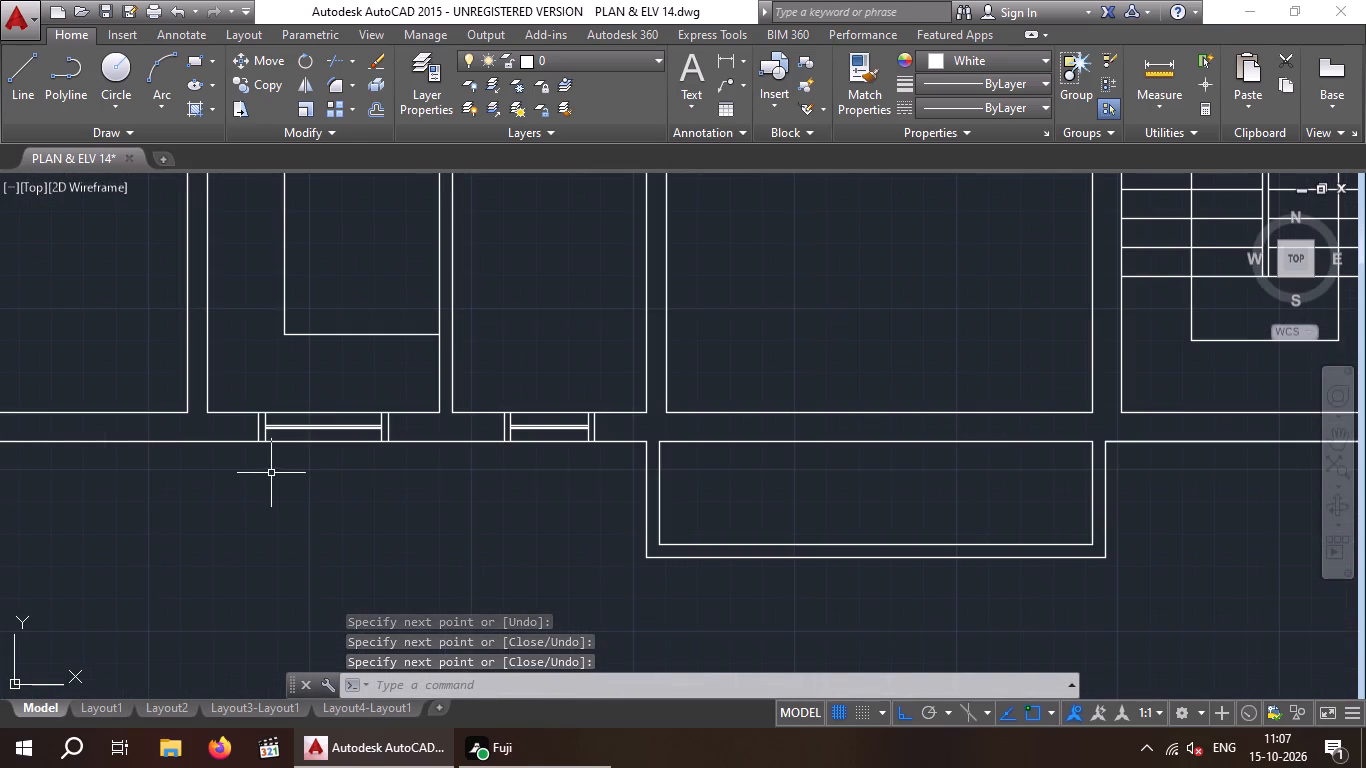
key("space")
scroll(254, 463, "up", 2)
left_click_drag(258, 416, 252, 488)
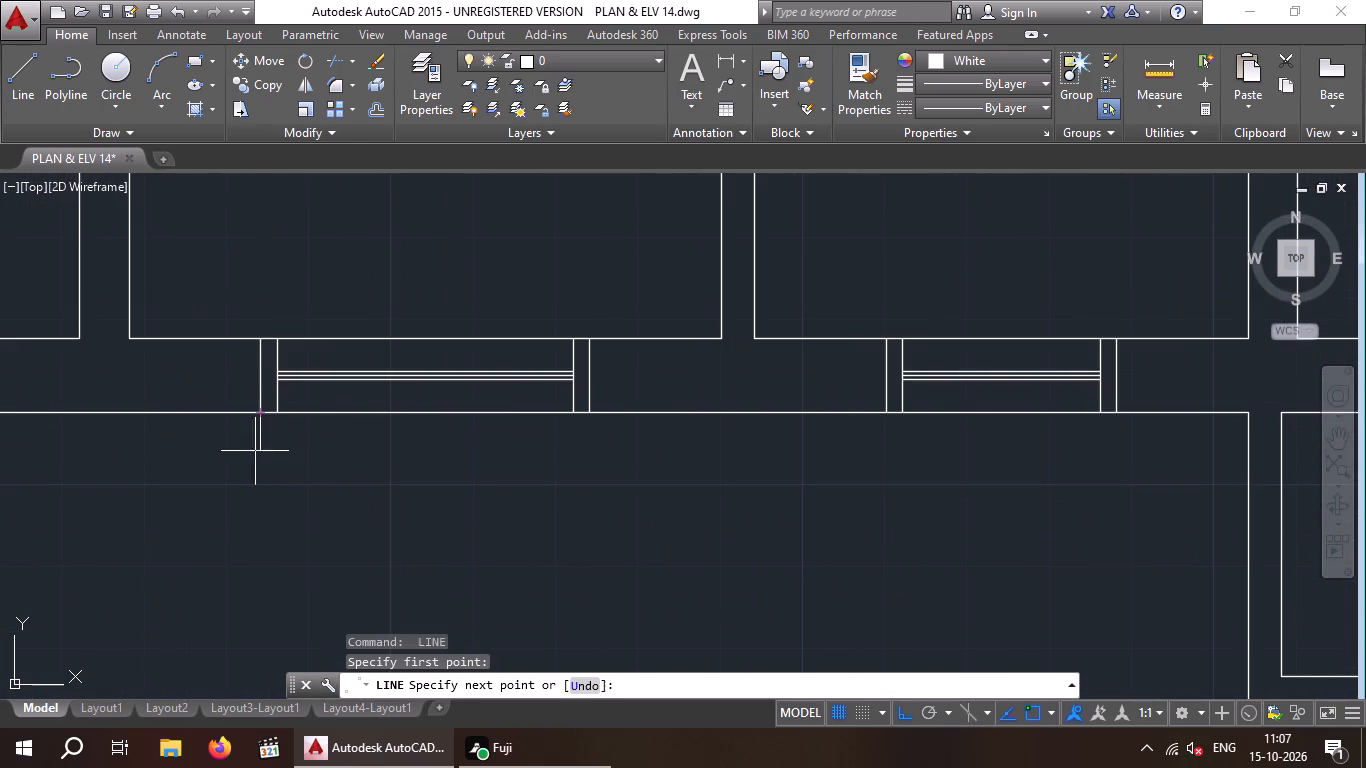
type("1'6")
key("shift+quotedbl")
key("Return")
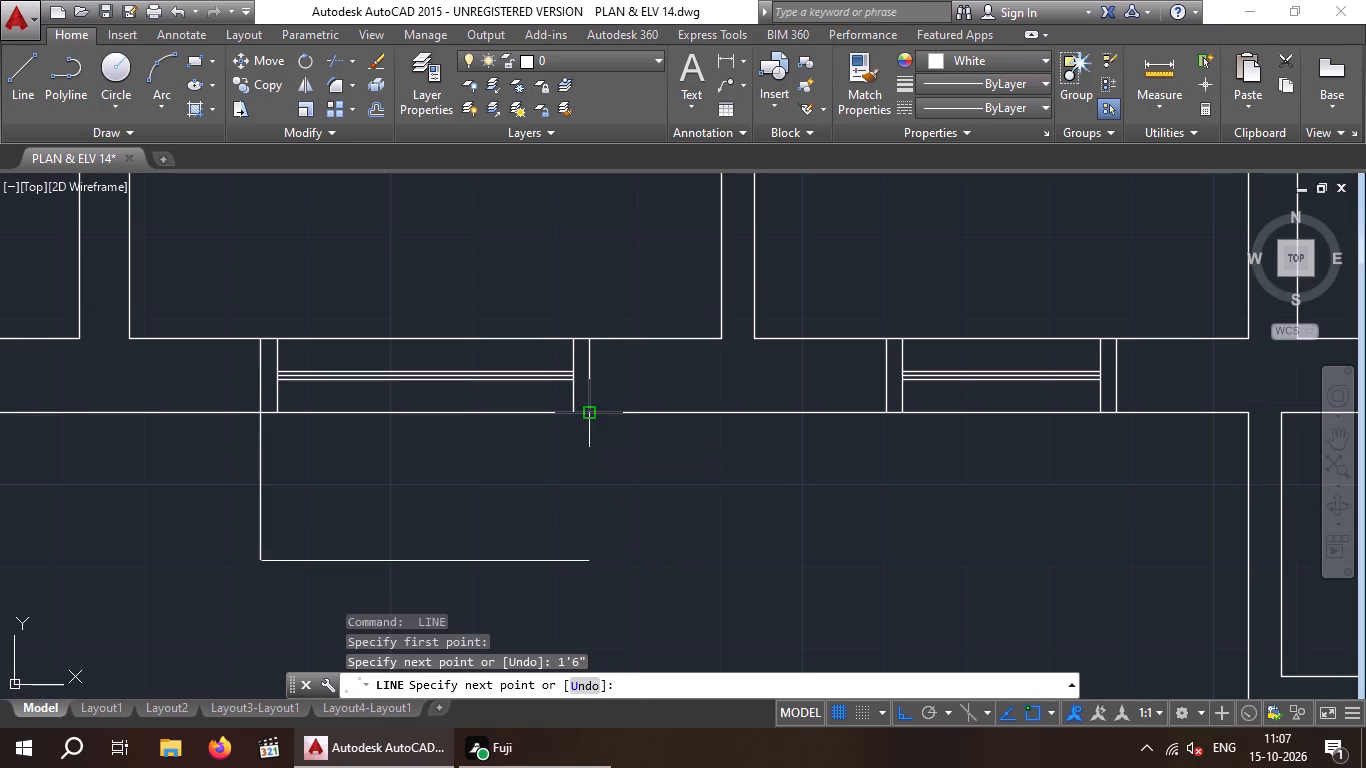
left_click(589, 563)
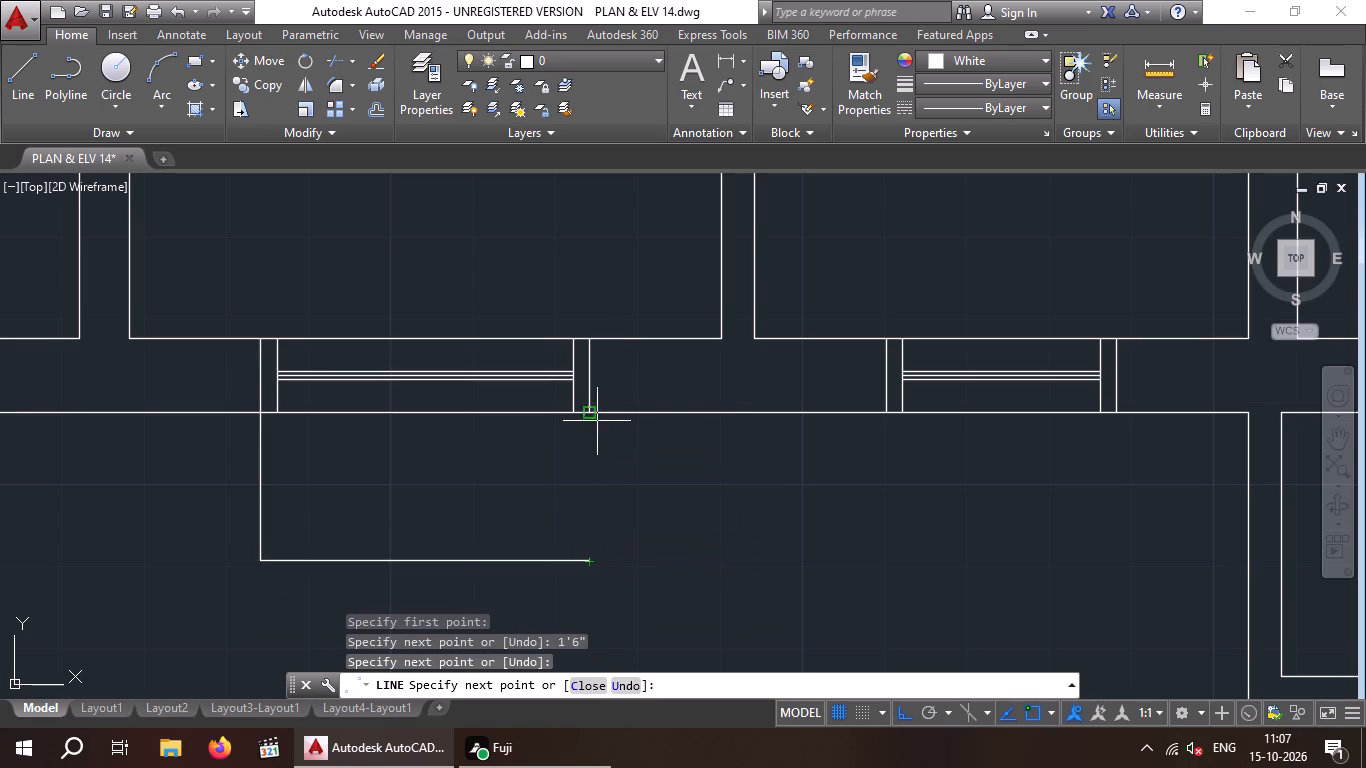
left_click(594, 411)
key("space")
Draw a matching 1'6" deep three-sided outline outside the south wall's second window from the west, just before the western balcony.
scroll(631, 470, "down", 2)
middle_click_drag(656, 538, 364, 582)
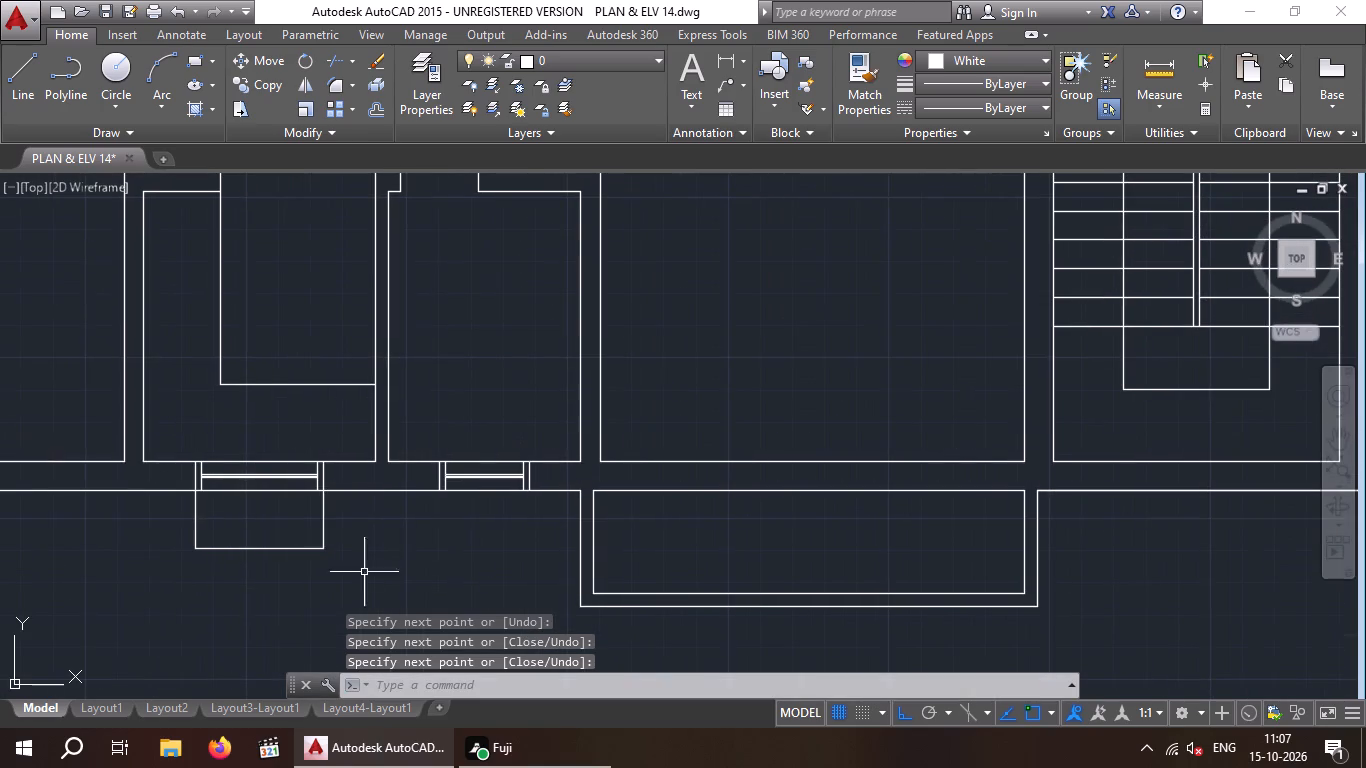
scroll(444, 497, "up", 2)
key("space")
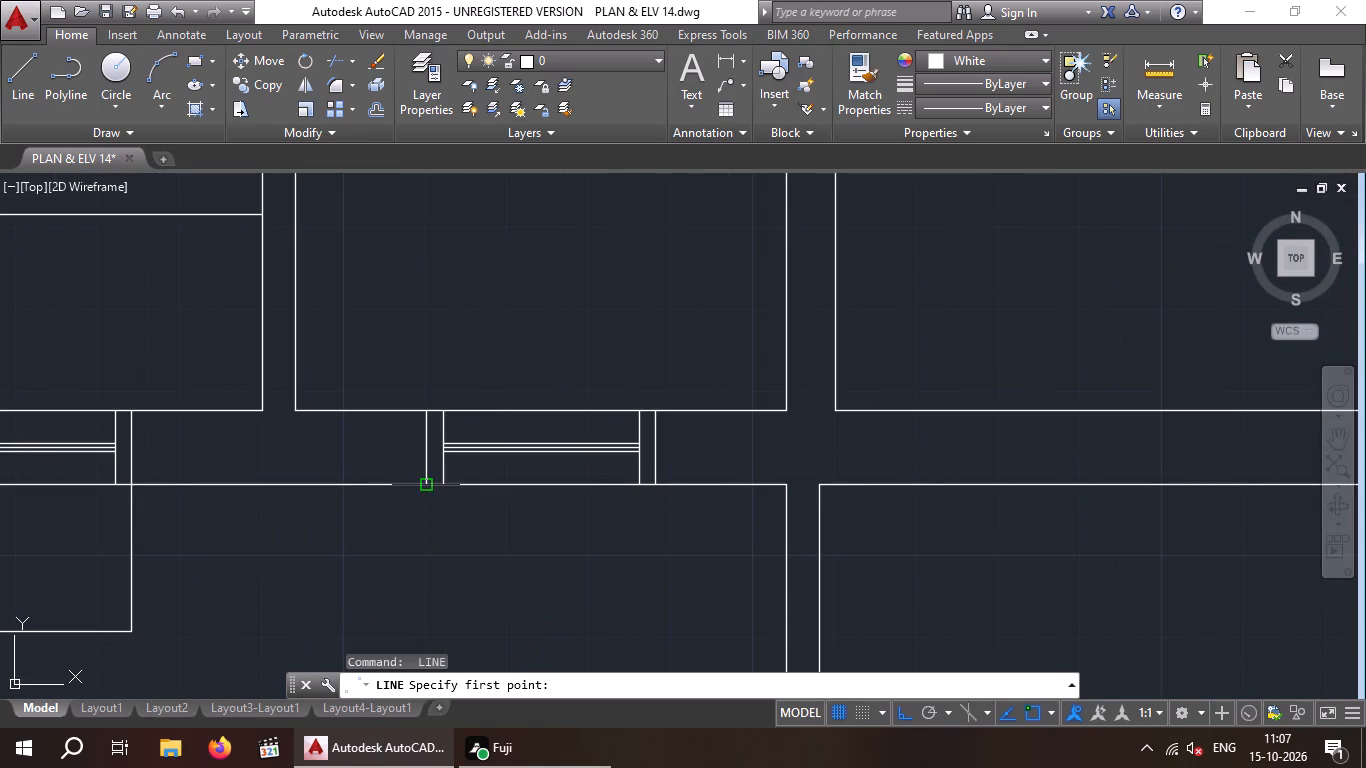
left_click_drag(424, 484, 424, 582)
type("1'6")
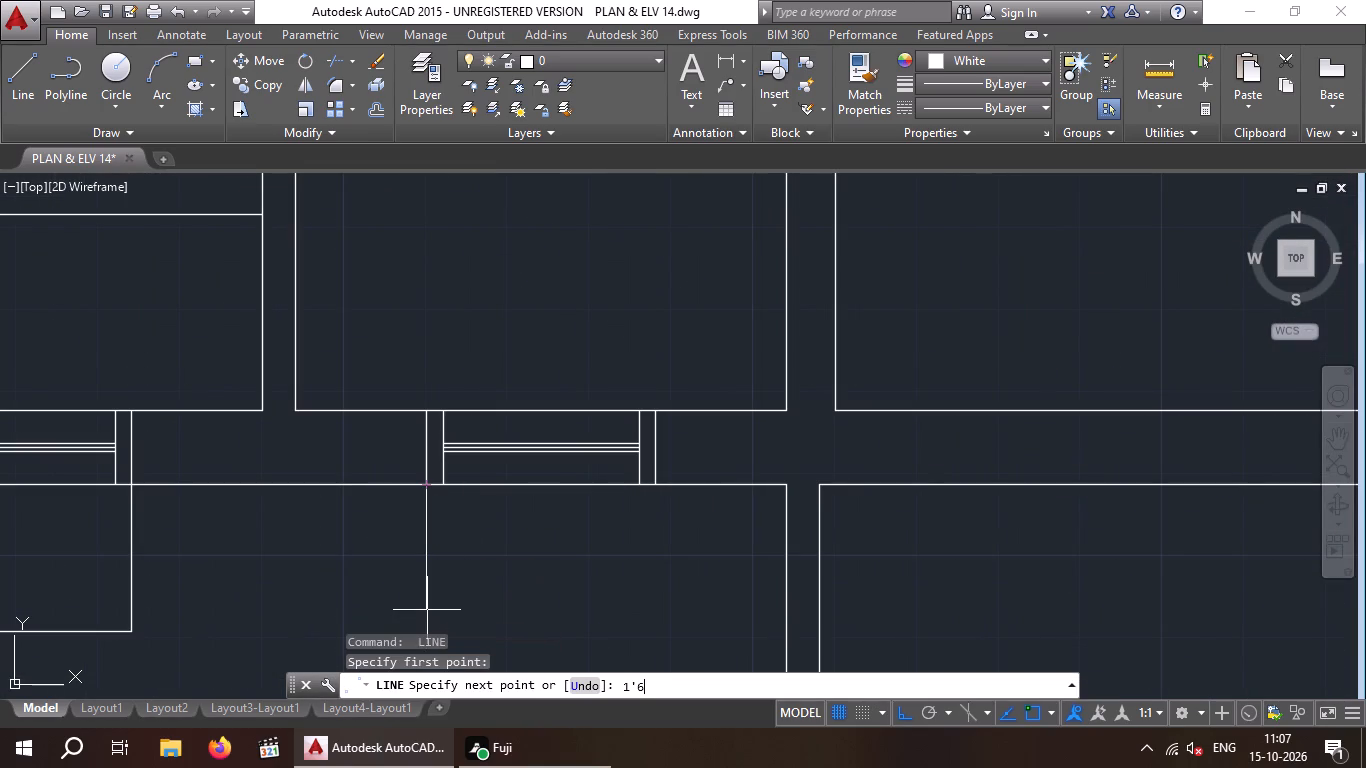
key("apostrophe")
key("BackSpace")
key("shift+quotedbl")
key("Return")
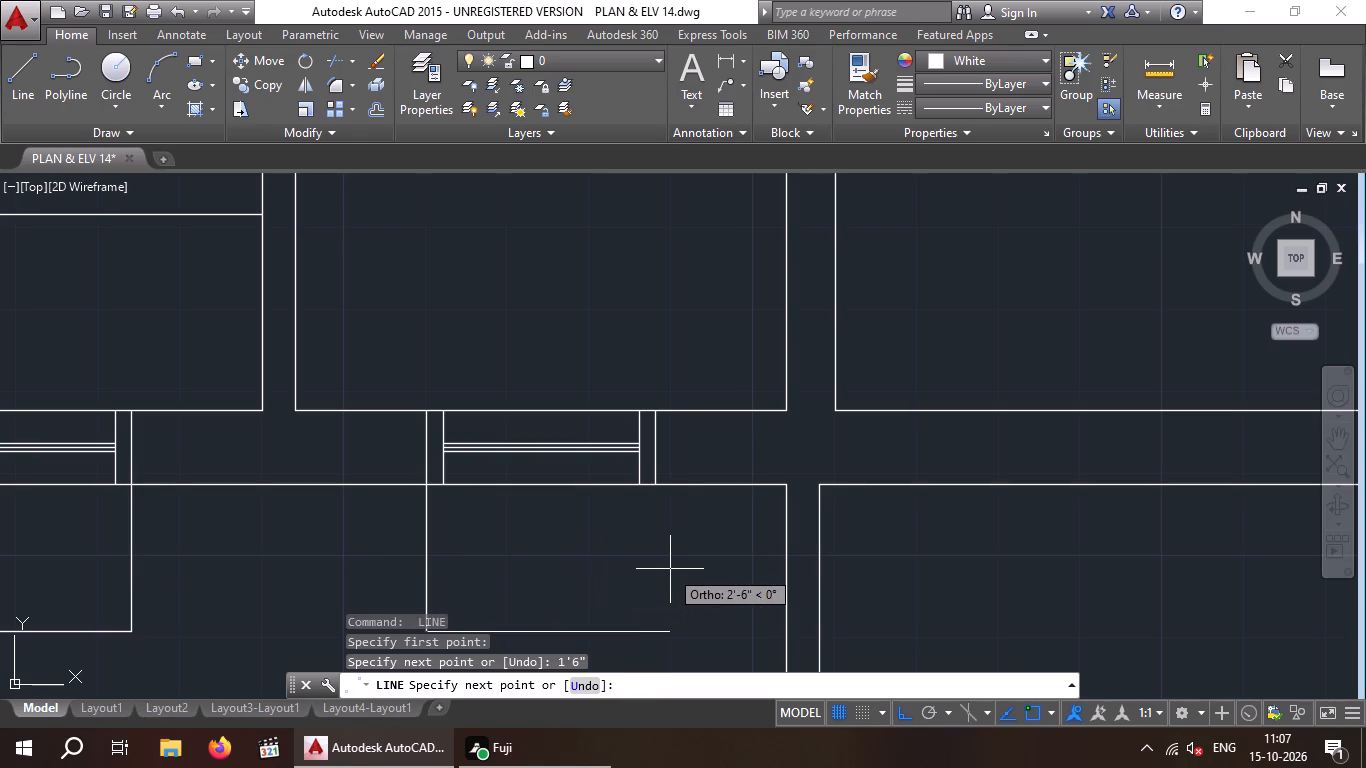
left_click(654, 632)
left_click(654, 483)
key("space")
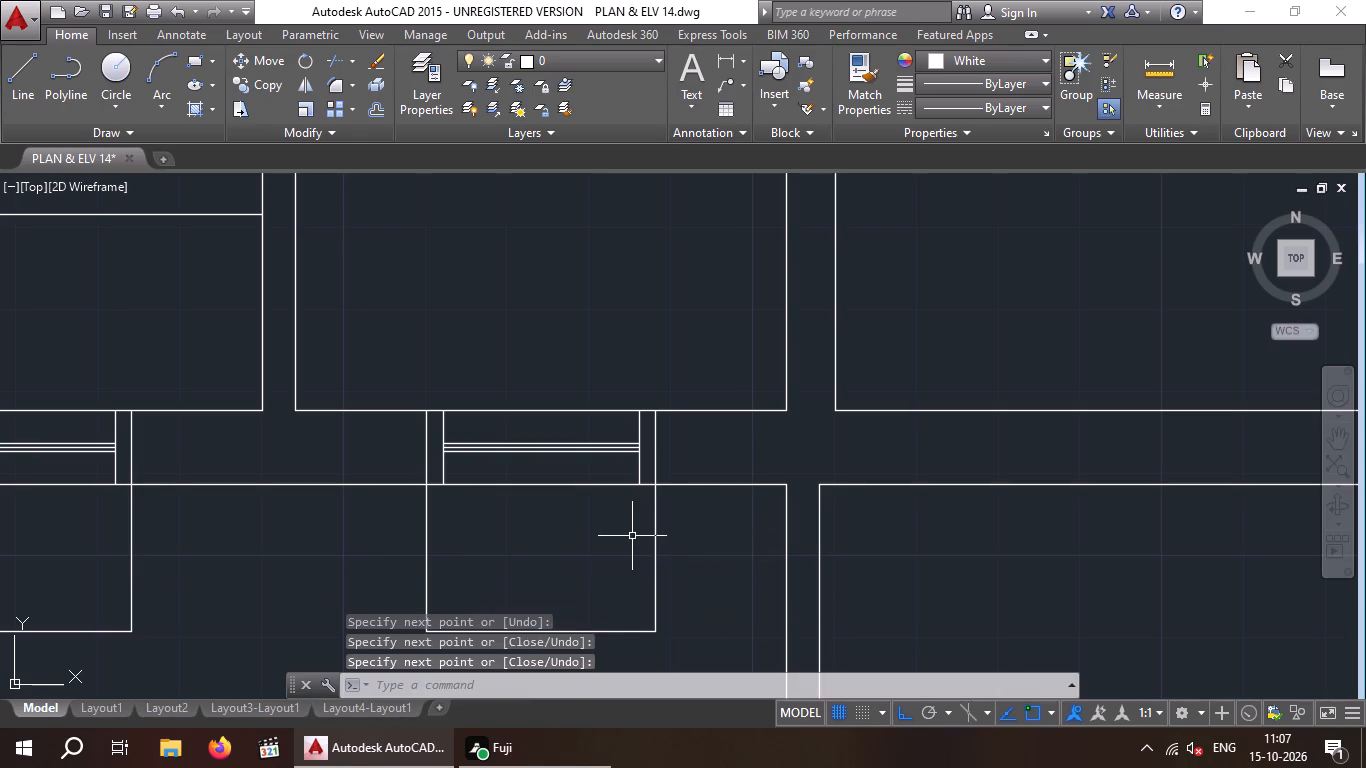
Draw a 1'6" deep three-sided outline outside the south wall window just east of the eastern balcony, spanning its full width.
scroll(632, 536, "down", 6)
middle_click_drag(594, 561, 229, 561)
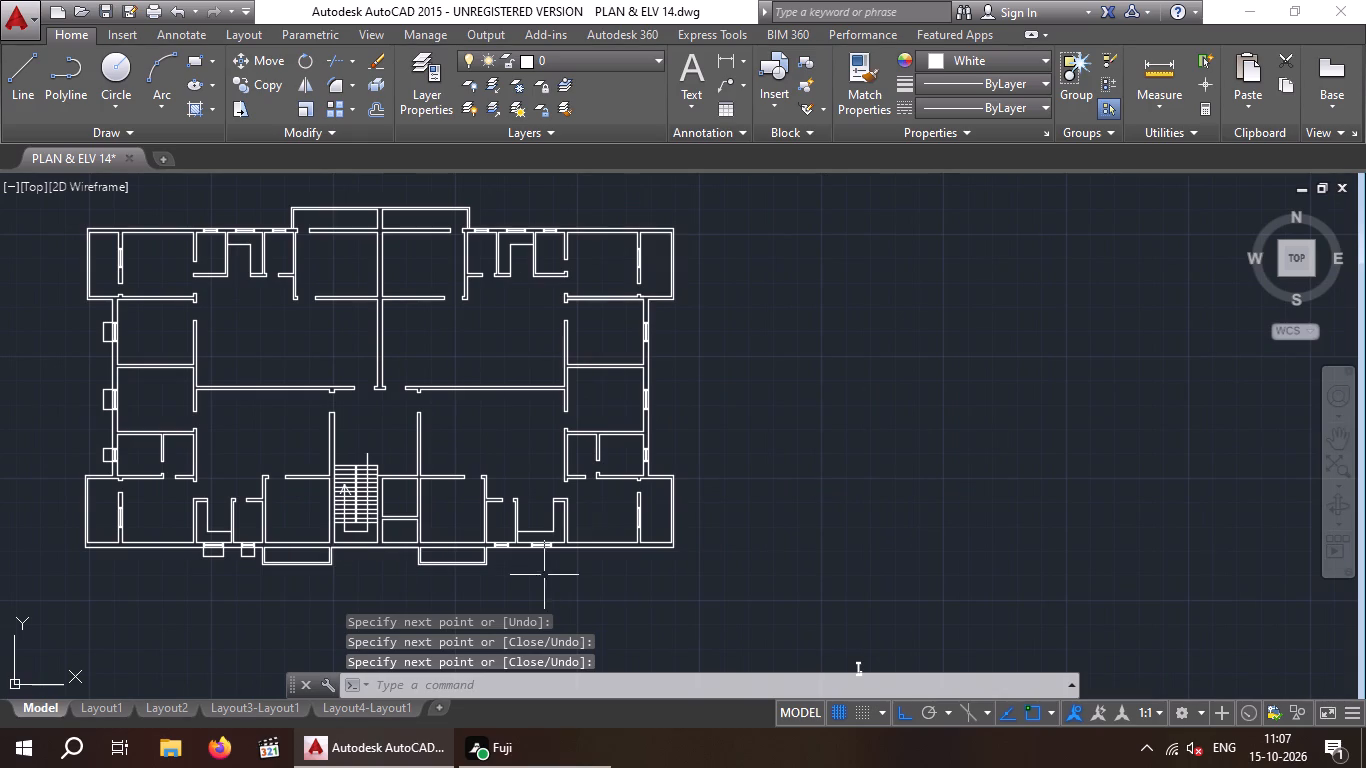
scroll(505, 565, "up", 4)
key("space")
scroll(406, 461, "up", 2)
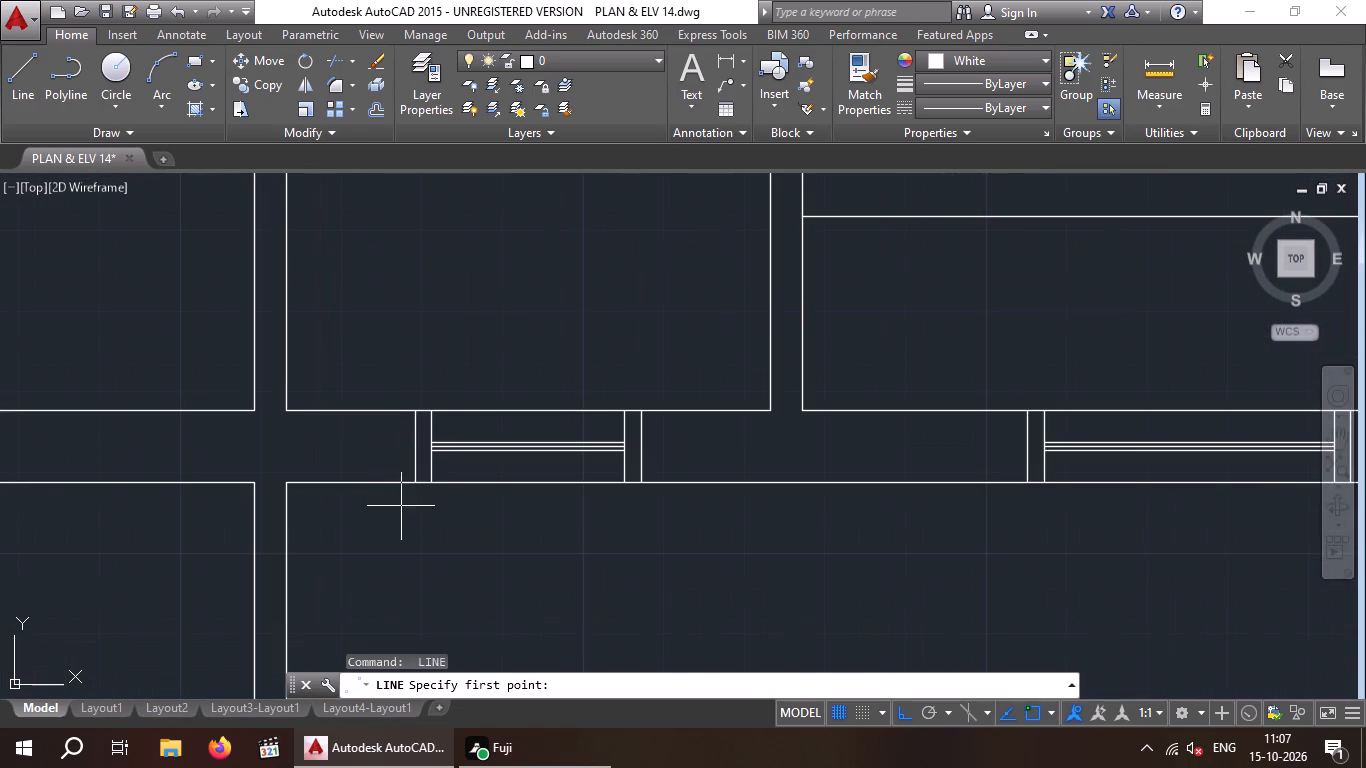
left_click_drag(414, 481, 409, 518)
key("1")
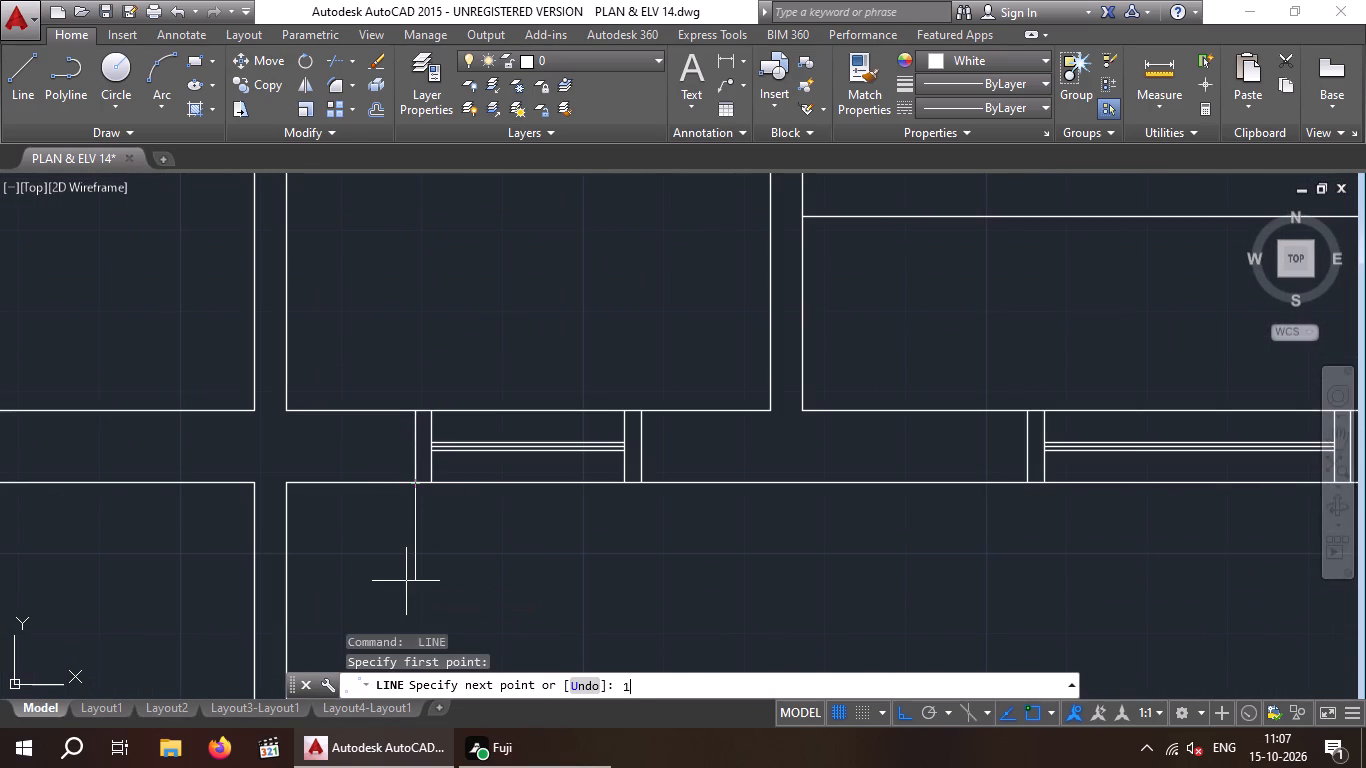
key("apostrophe")
key("6")
key("apostrophe")
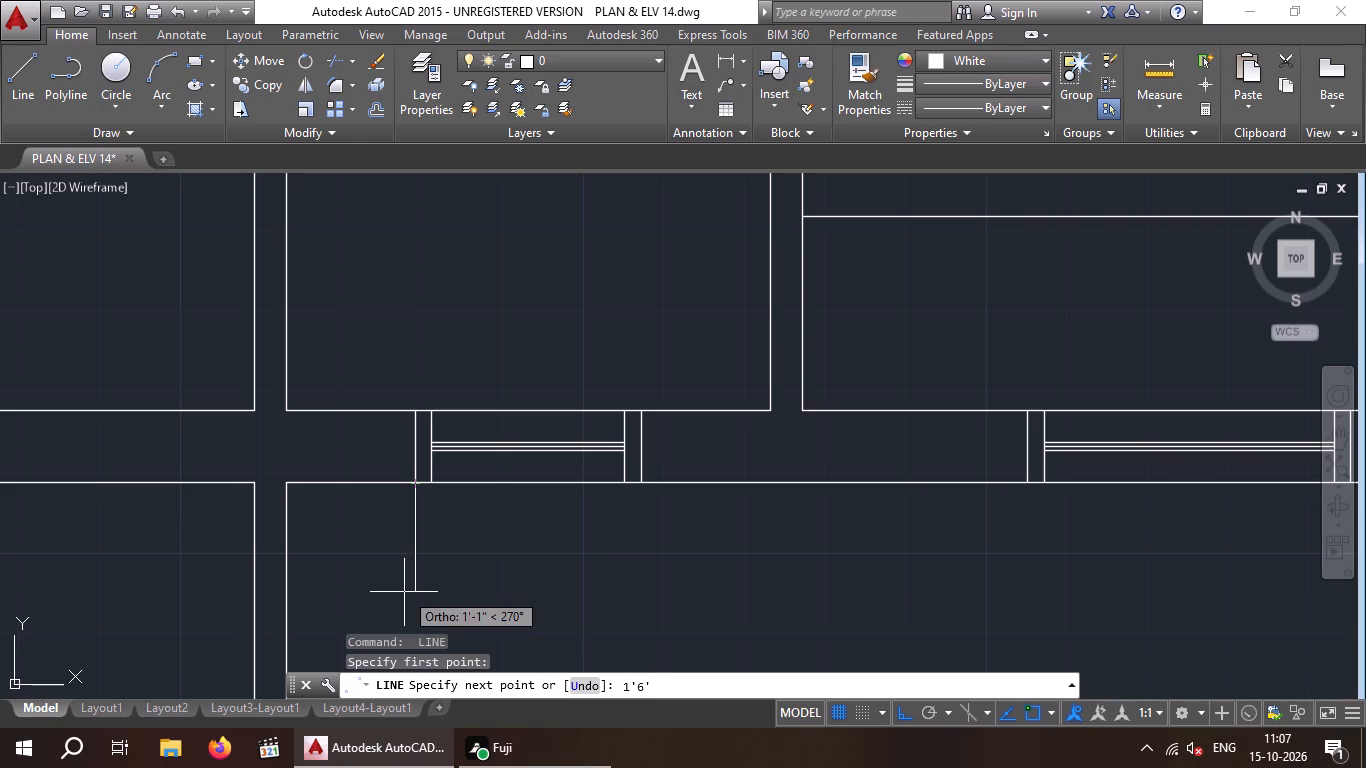
key("BackSpace")
key("shift+quotedbl")
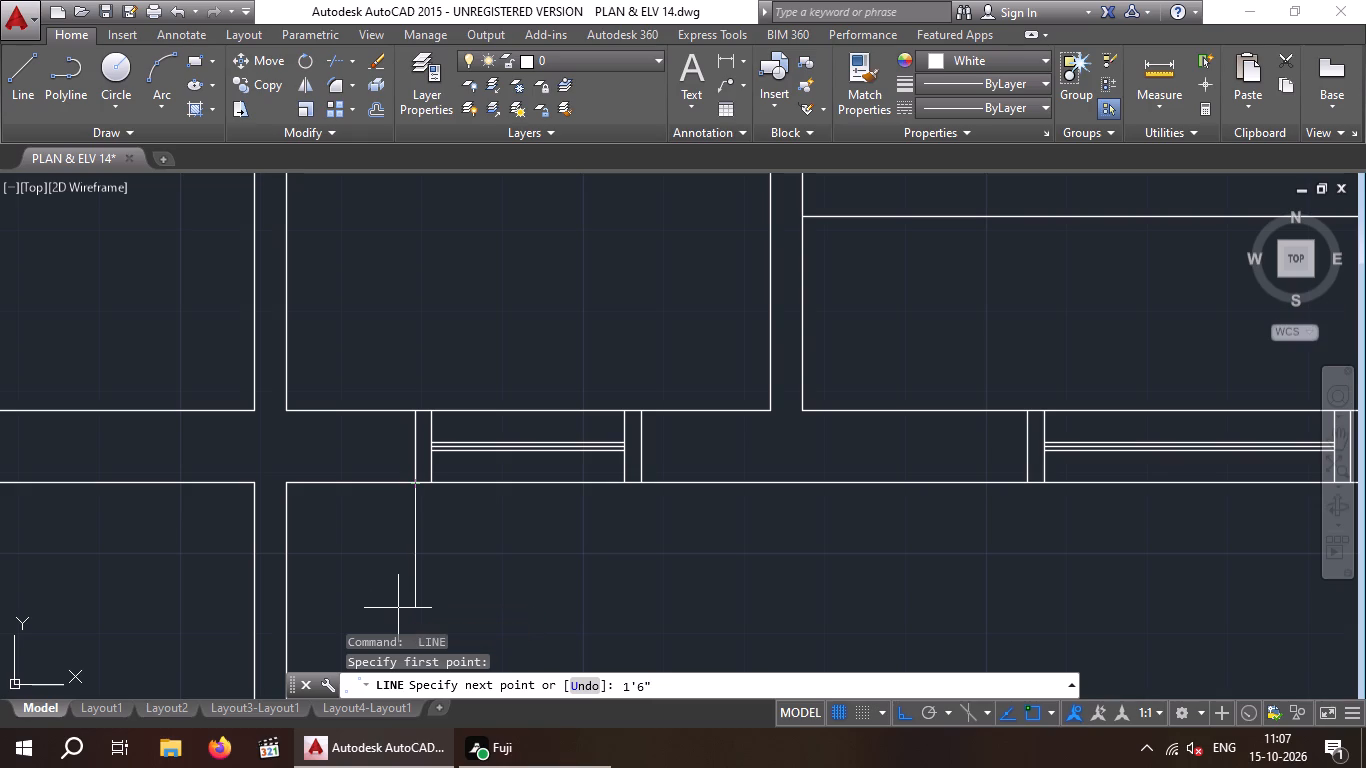
key("Return")
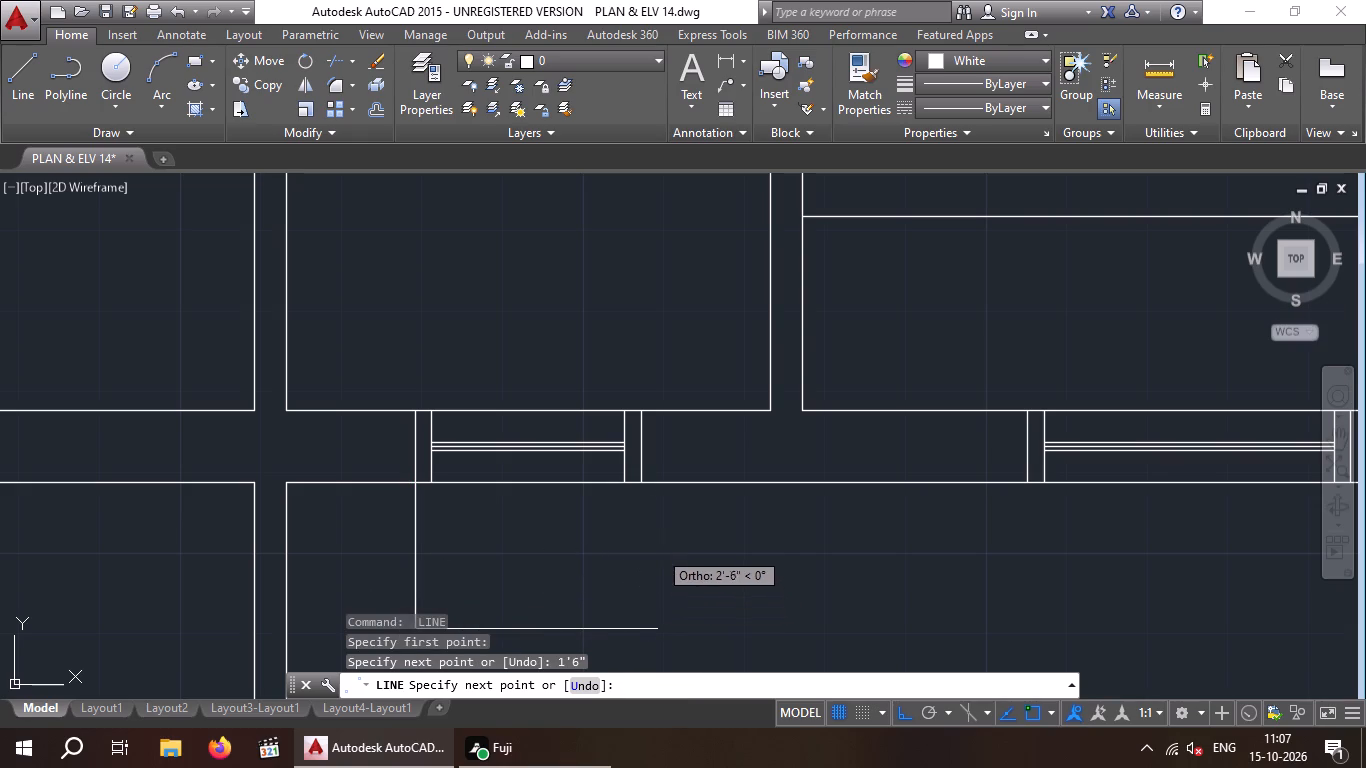
left_click(641, 628)
left_click(641, 484)
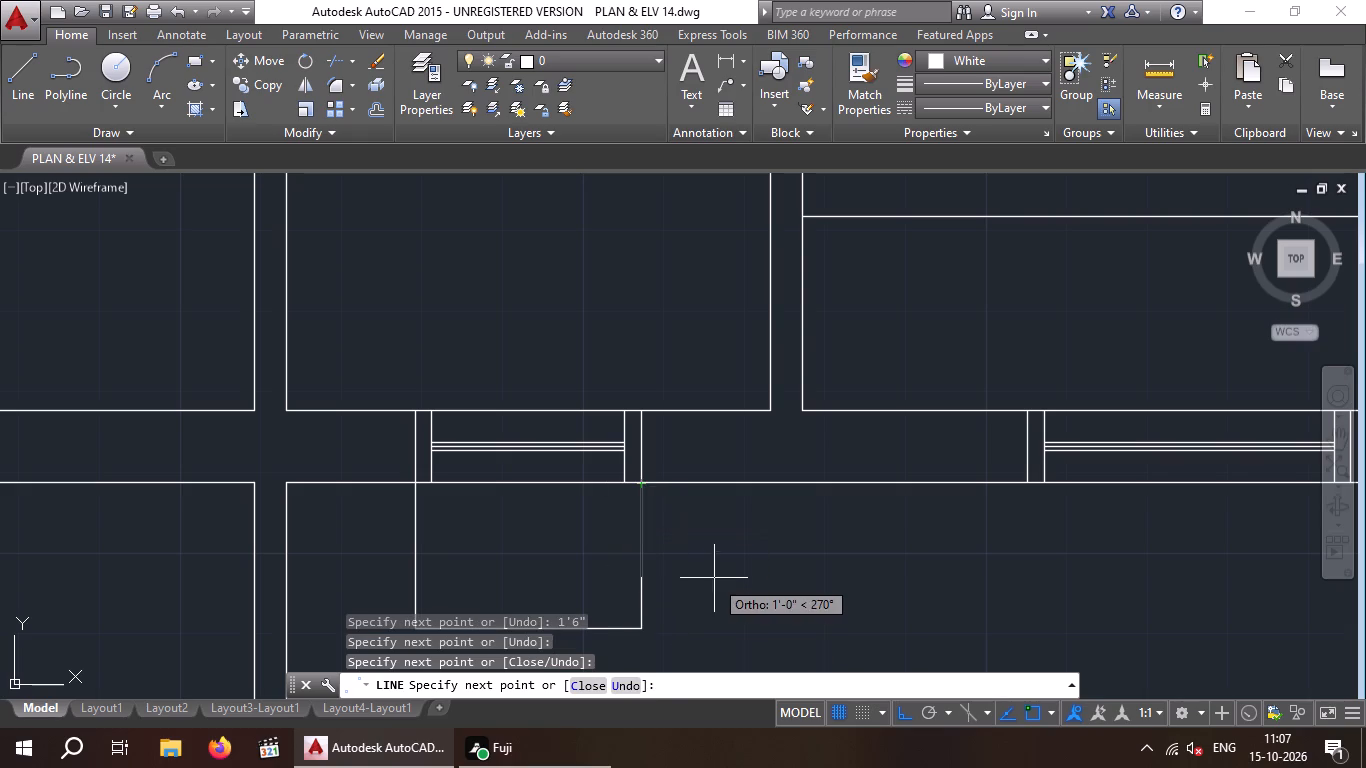
key("space")
Draw a 1'6" deep three-sided outline outside the south wall's easternmost window, closing it back to the wall.
scroll(712, 565, "down", 2)
middle_click_drag(698, 559, 514, 549)
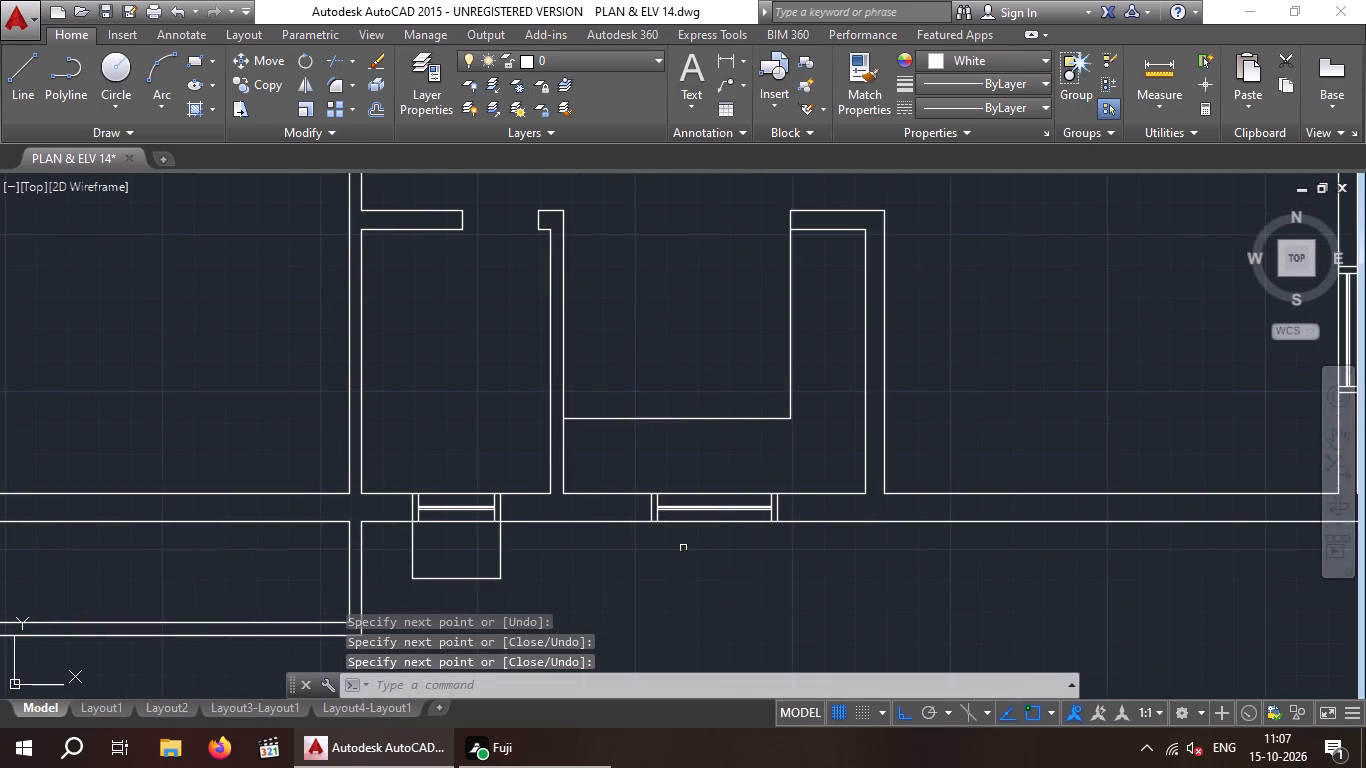
scroll(678, 545, "up", 2)
key("space")
left_click_drag(606, 488, 620, 569)
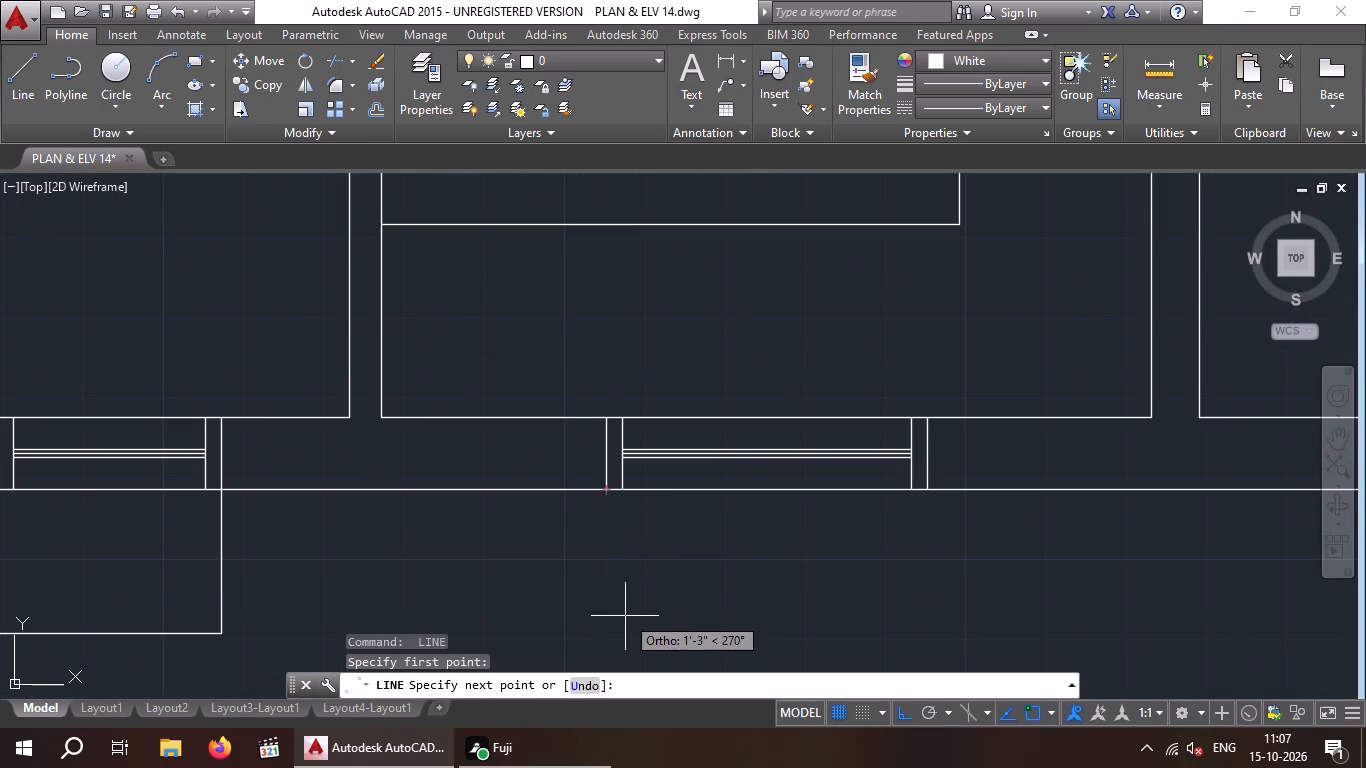
key("1")
key("apostrophe")
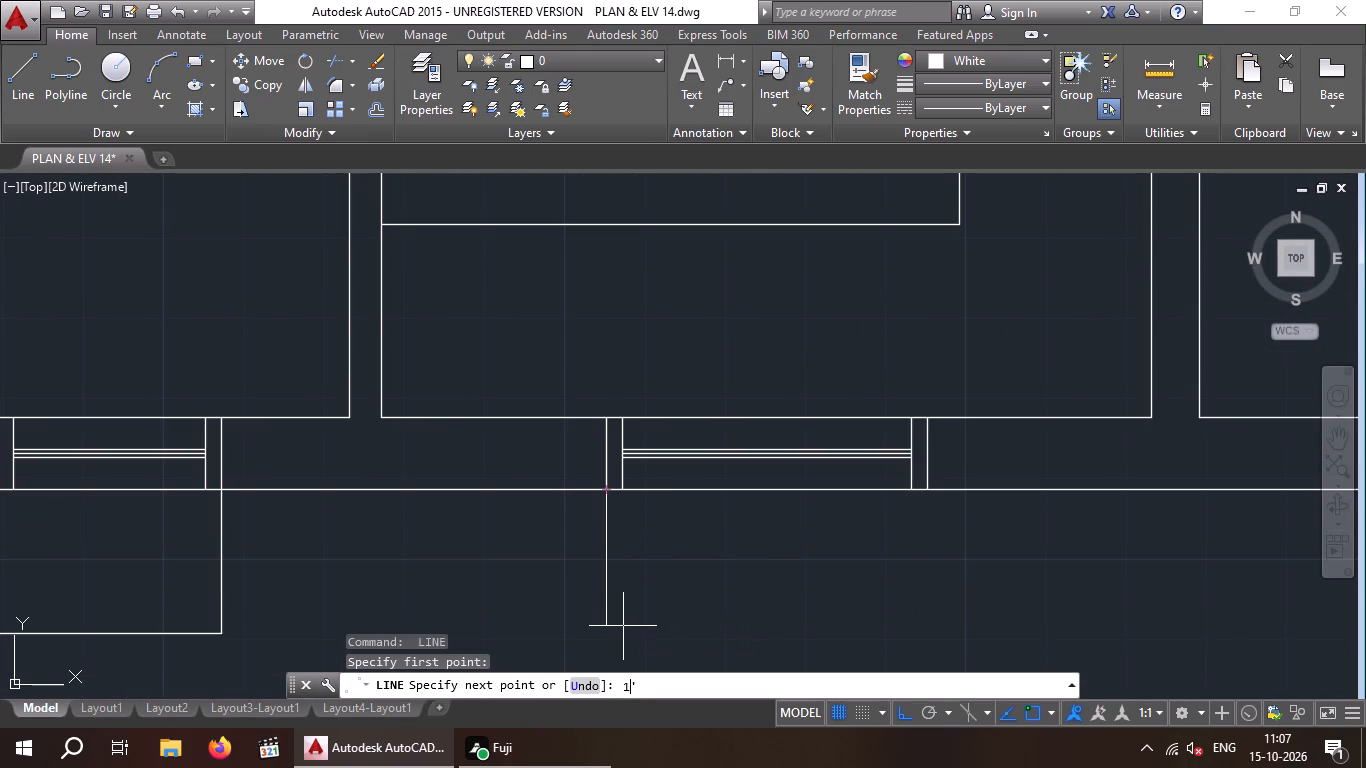
key("6")
key("shift+quotedbl")
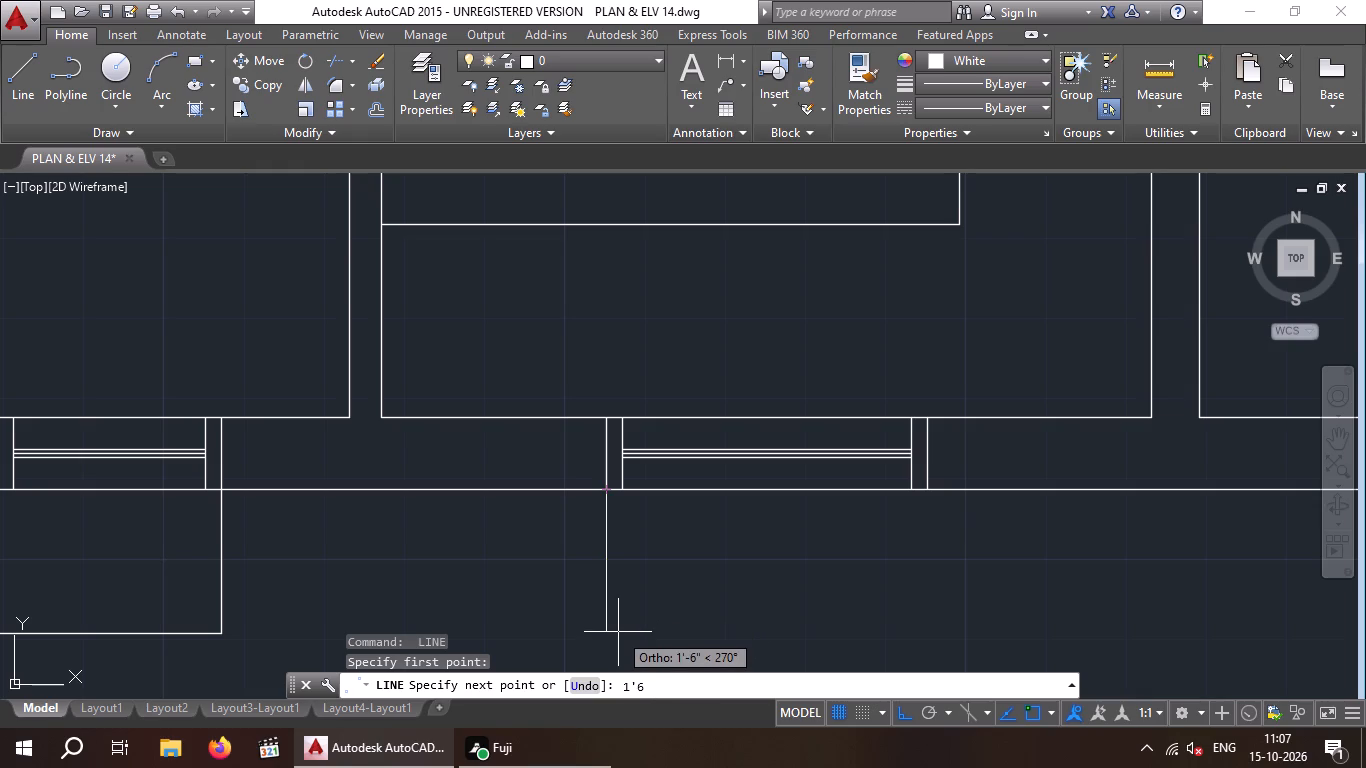
key("Return")
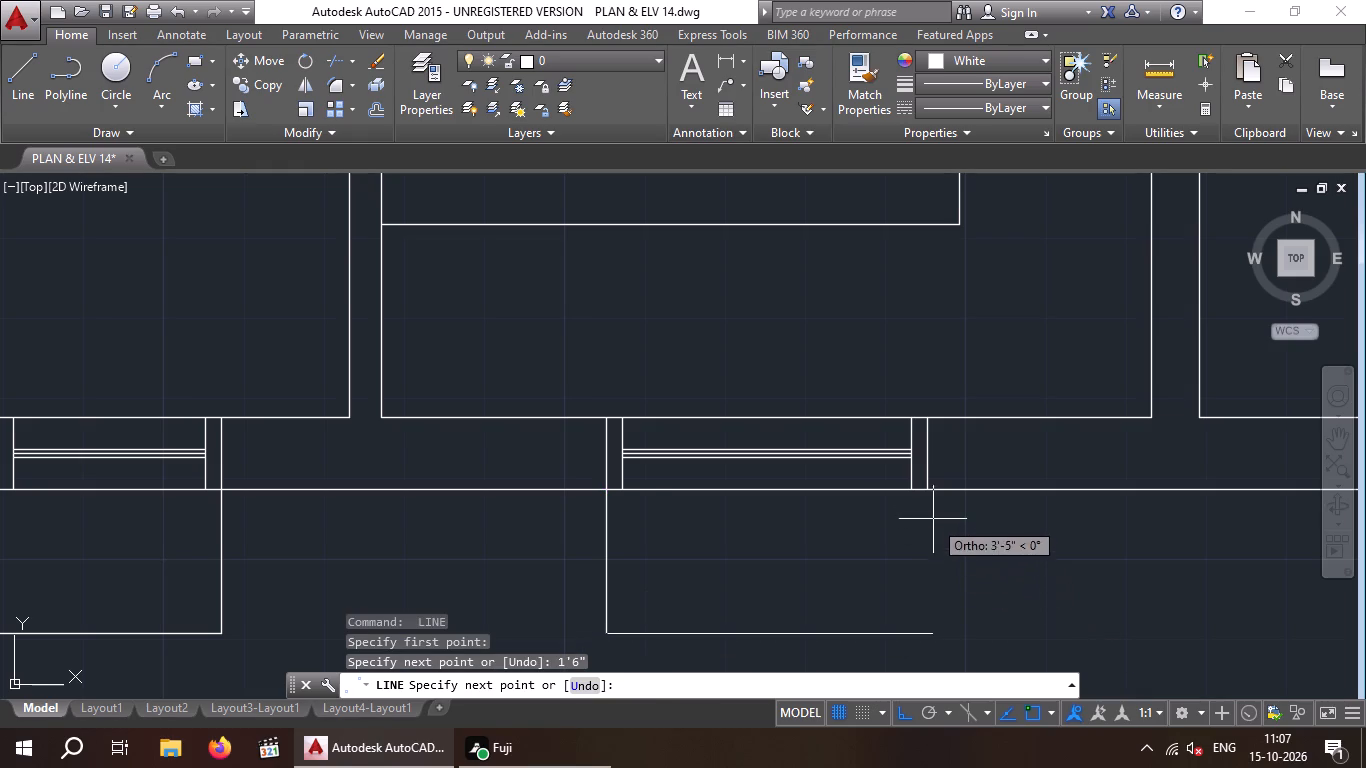
left_click(927, 635)
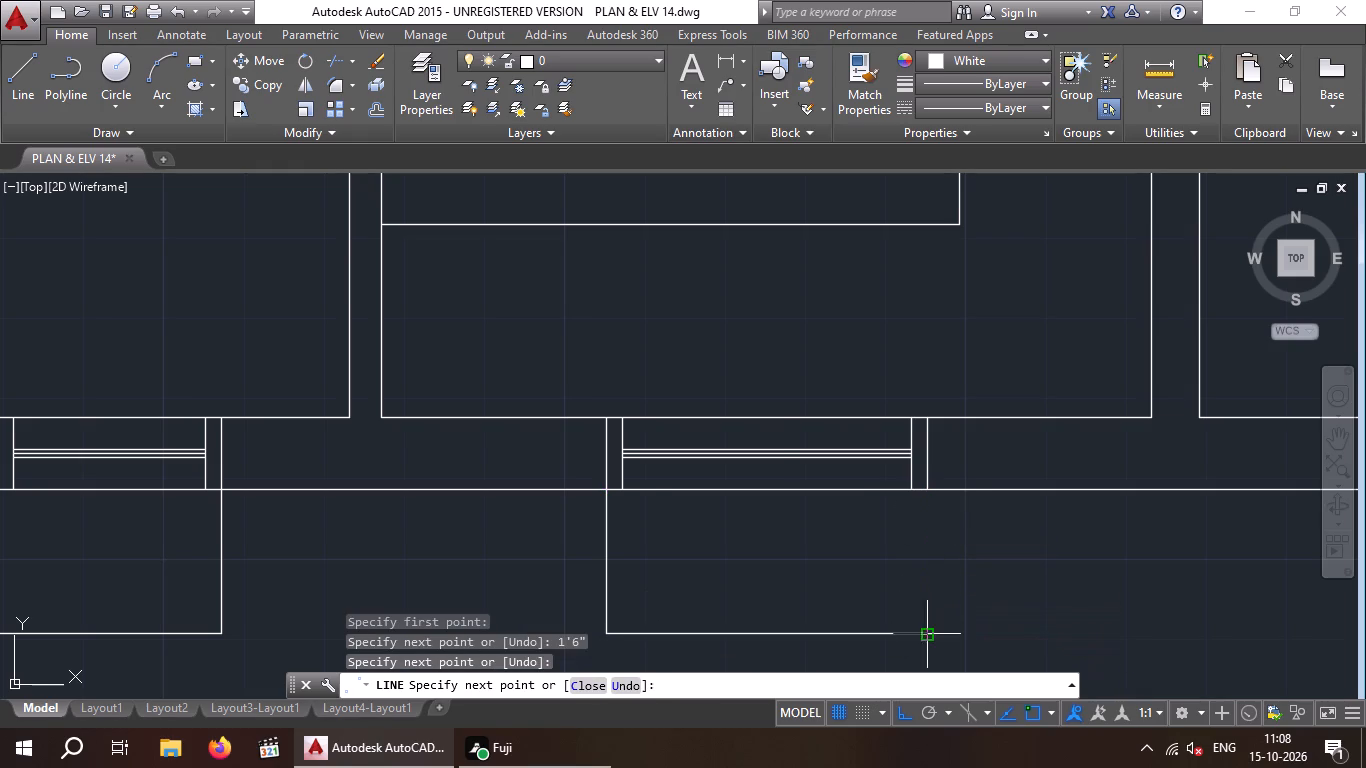
left_click(924, 490)
scroll(875, 544, "down", 4)
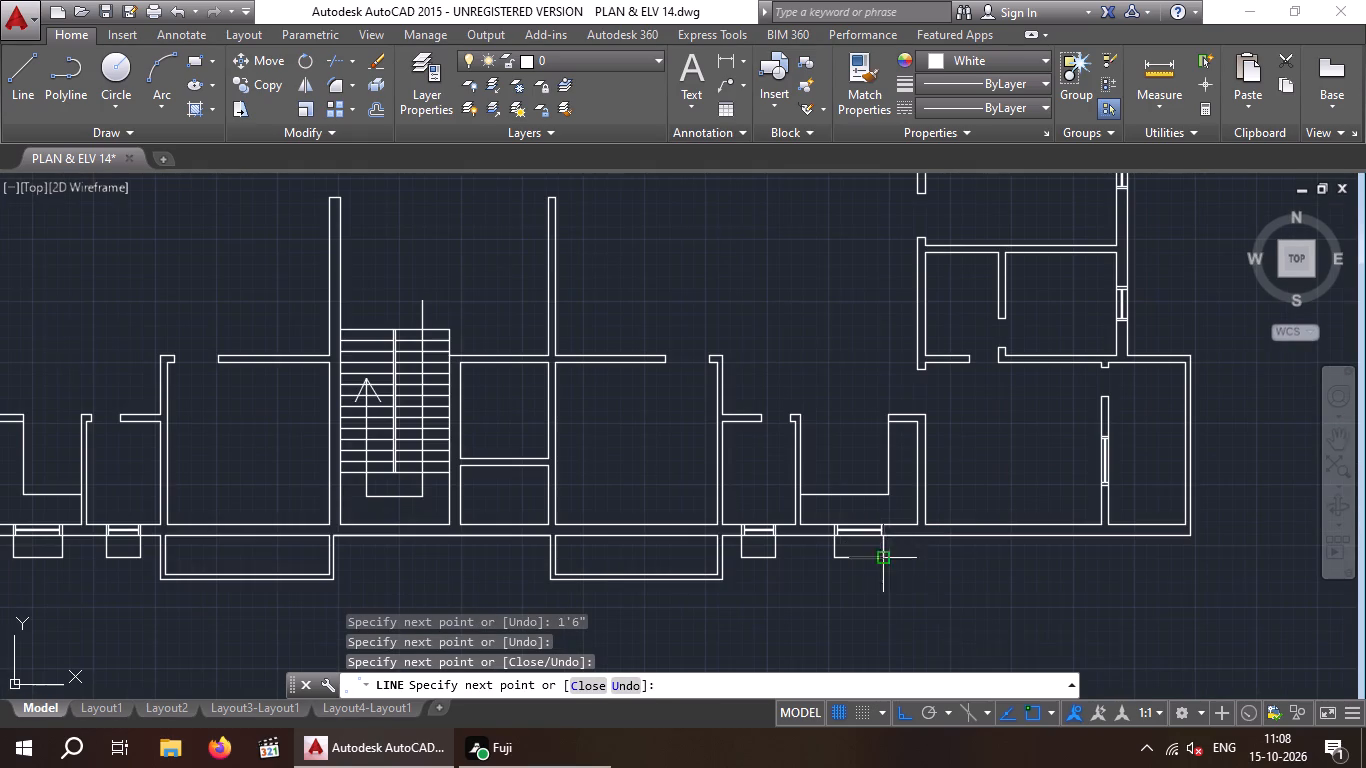
key("space")
Draw a three-sided outline 1'6" deep outside the east wall's southernmost window, spanning its full width and closing back to the wall.
scroll(915, 577, "down", 2)
middle_click_drag(915, 576, 910, 576)
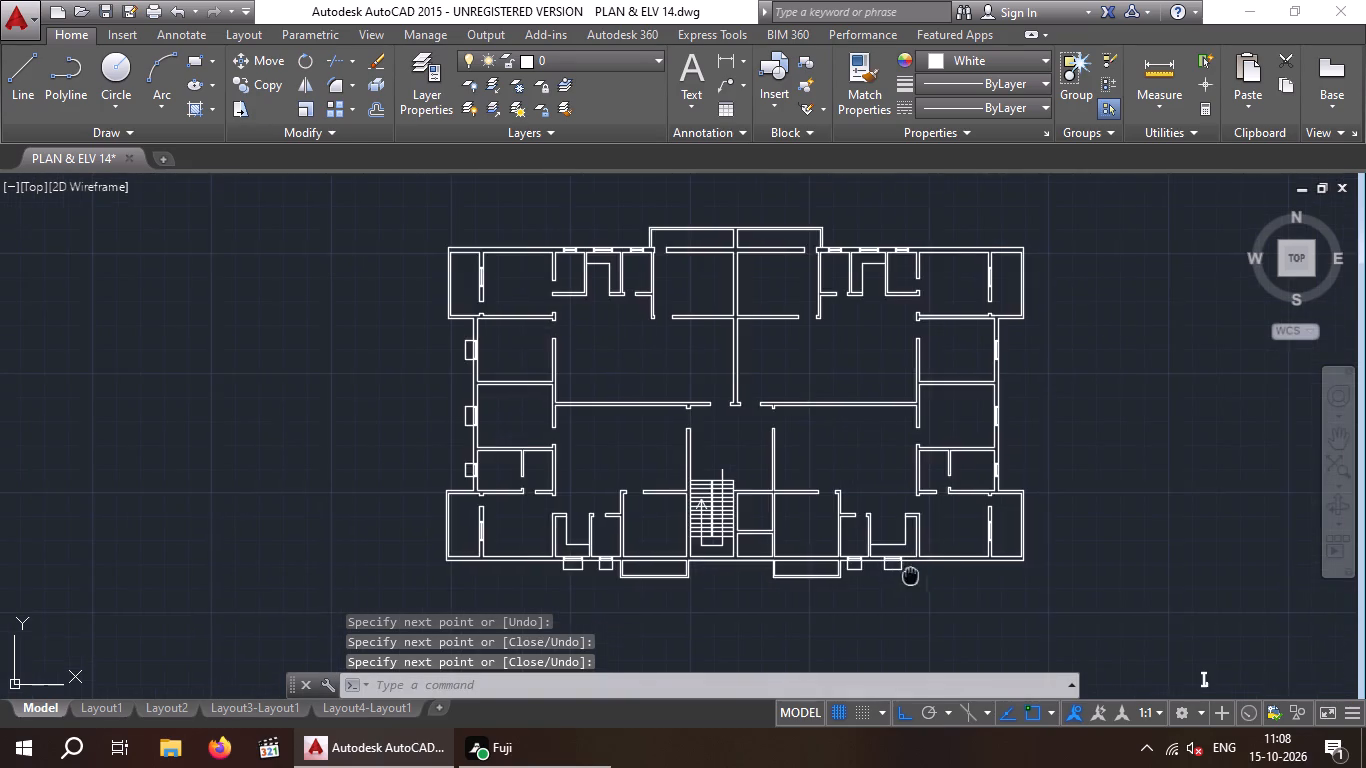
middle_click_drag(910, 576, 631, 606)
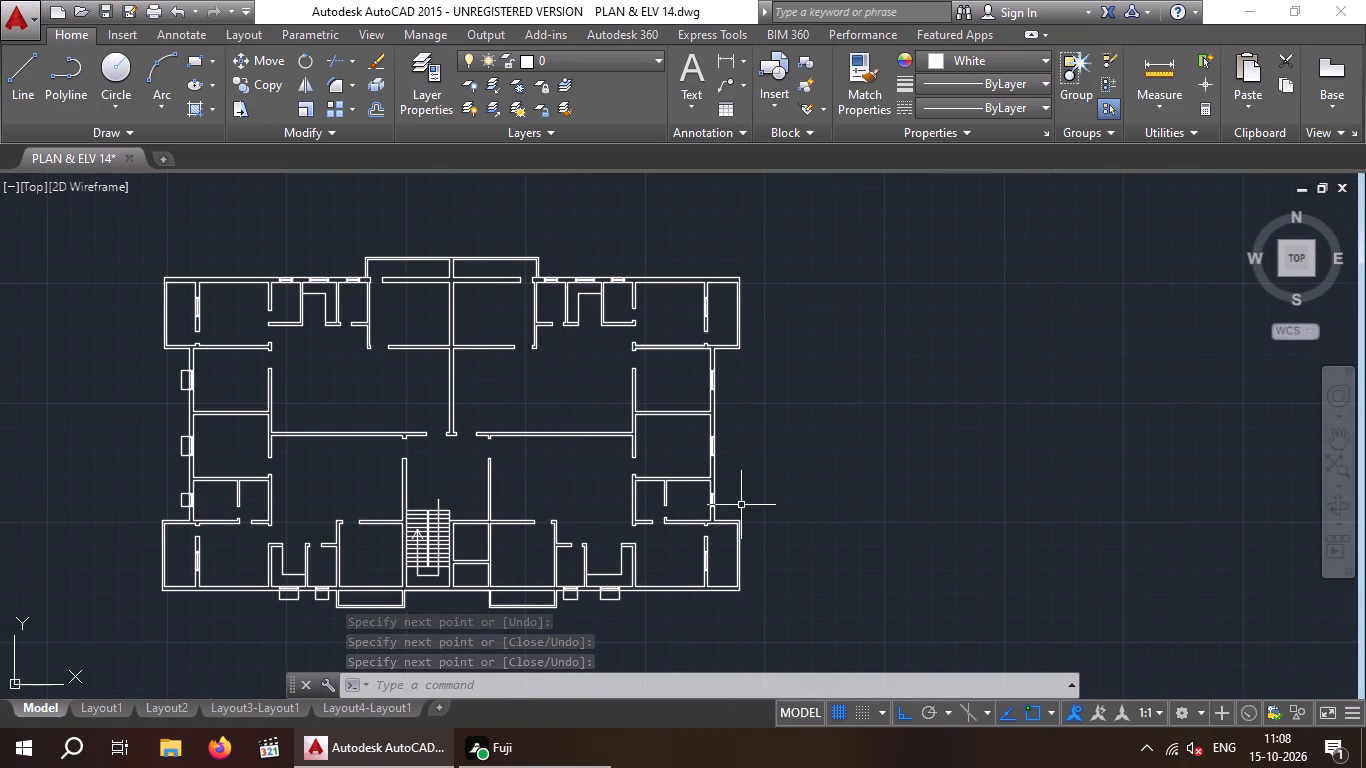
scroll(713, 506, "up", 2)
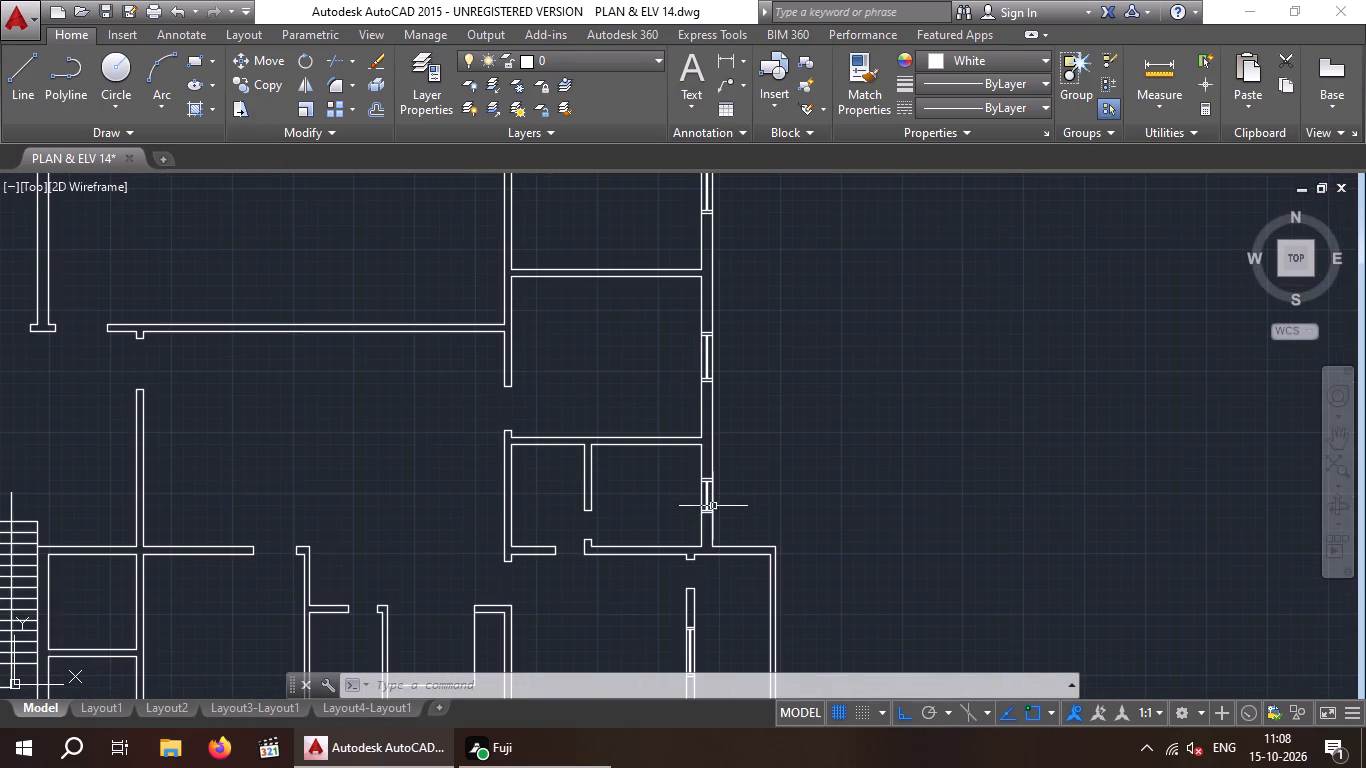
scroll(717, 511, "up", 3)
key("space")
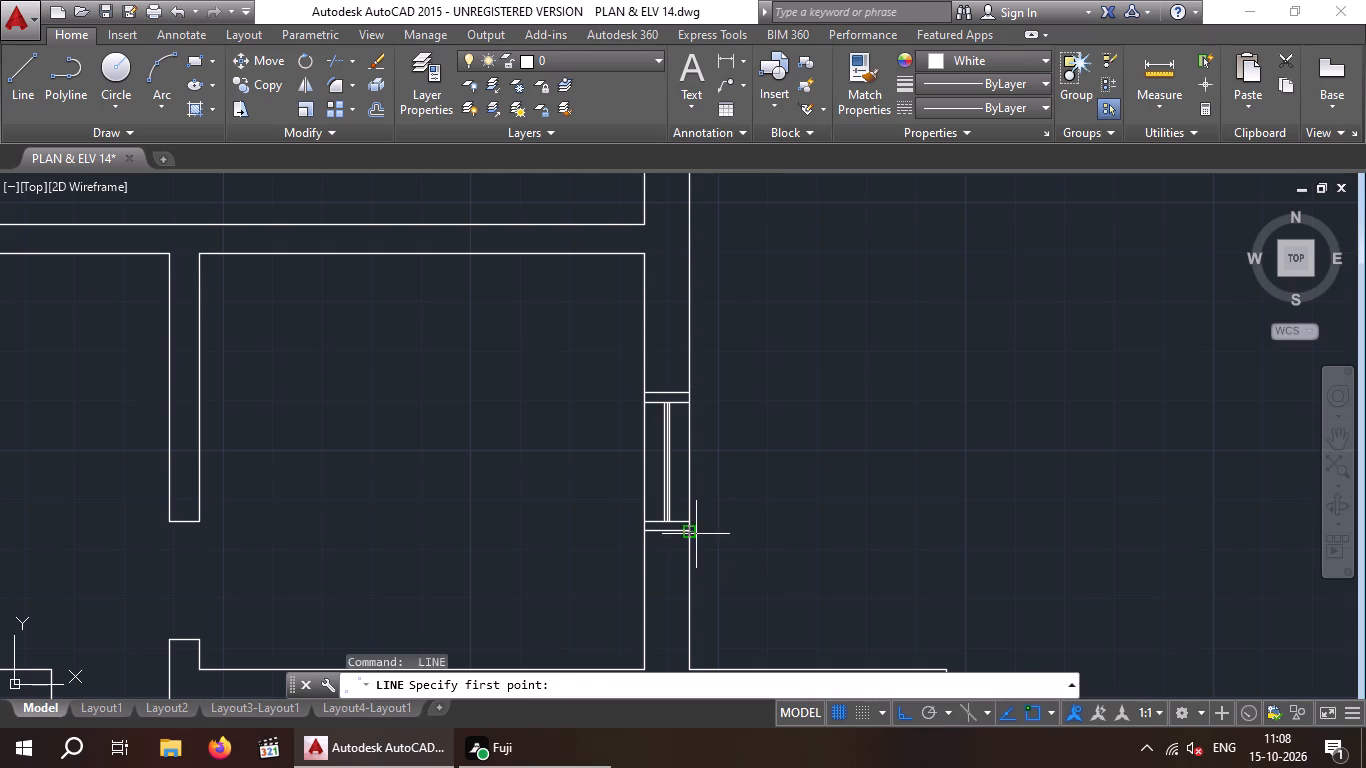
left_click_drag(697, 534, 711, 535)
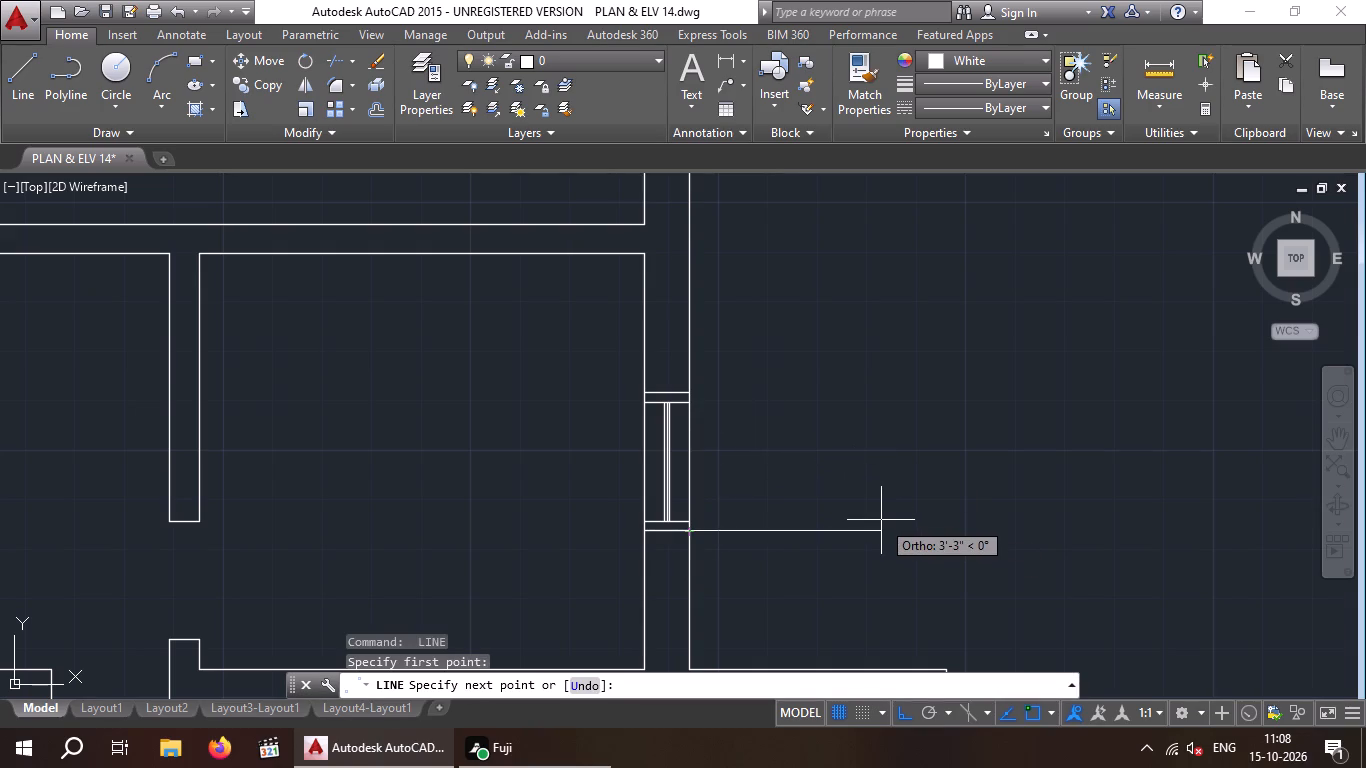
key("1")
key("apostrophe")
key("6")
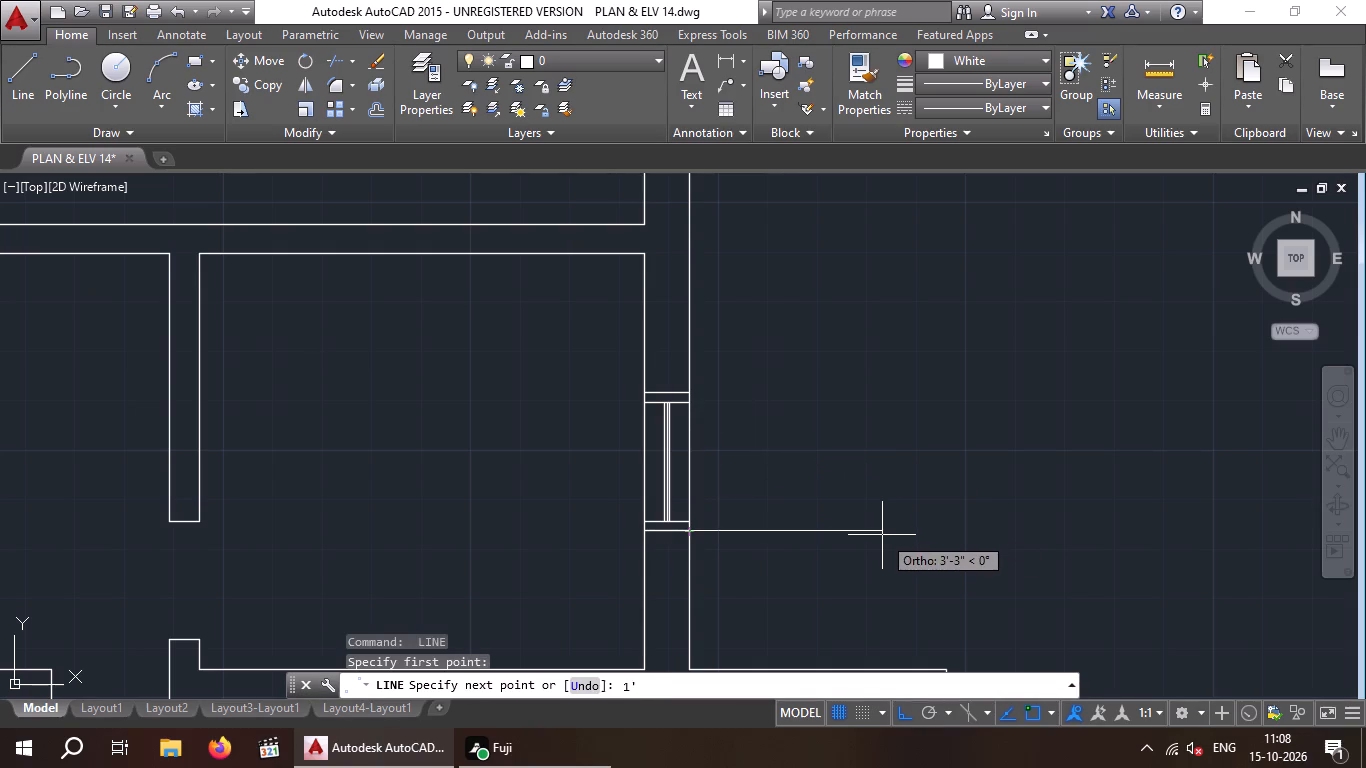
key("shift+quotedbl")
key("Return")
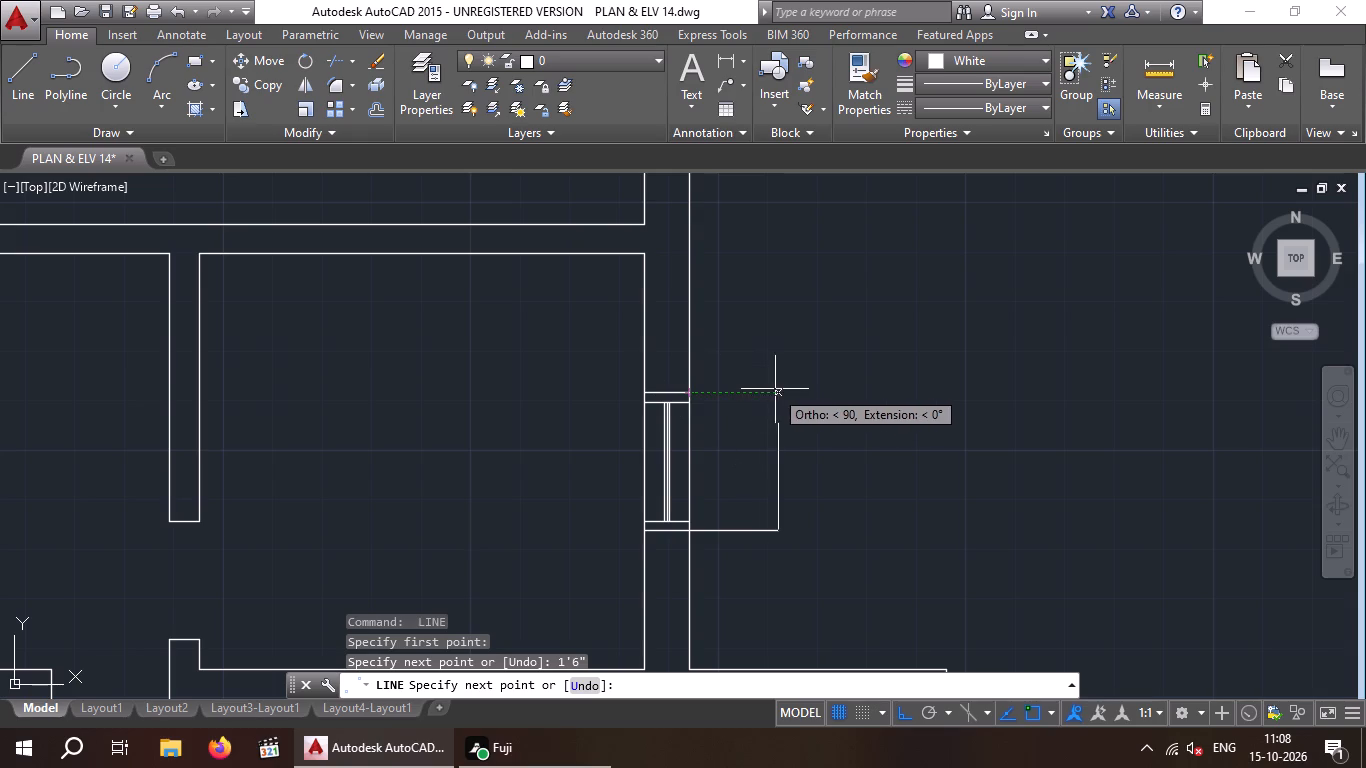
left_click(778, 392)
left_click(684, 394)
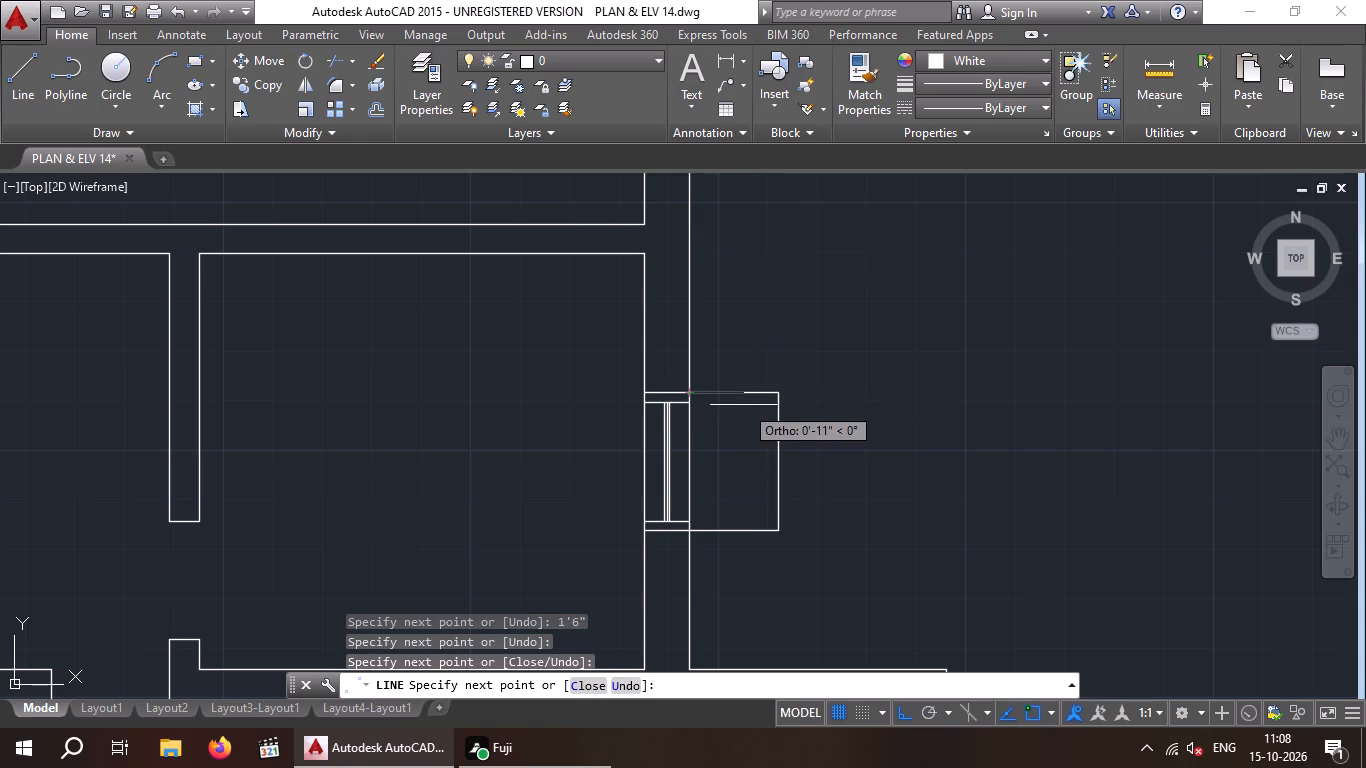
key("space")
Draw a matching 1'6" deep three-sided outline outside the middle window of the east wall, between its outer corners.
scroll(747, 397, "down", 3)
middle_click_drag(747, 397, 732, 533)
scroll(723, 382, "up", 2)
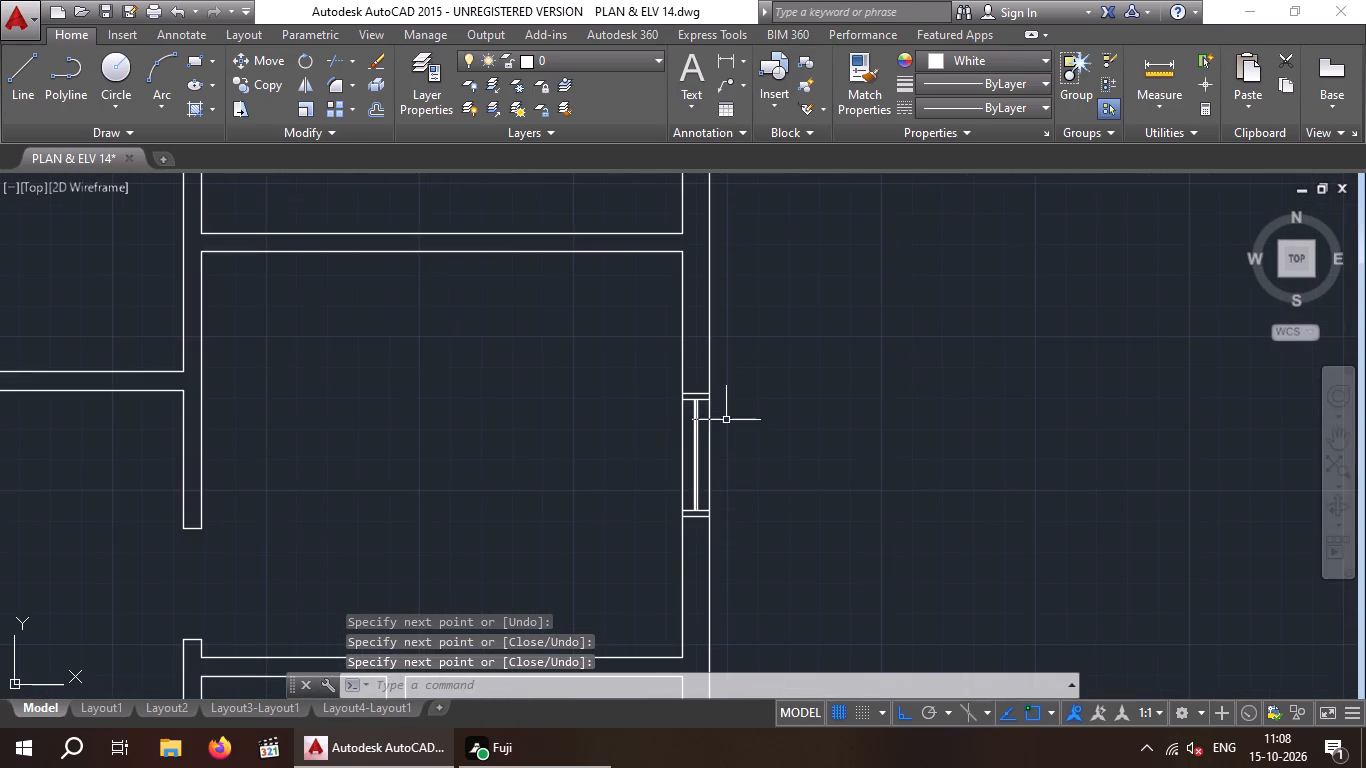
scroll(724, 392, "up", 2)
key("space")
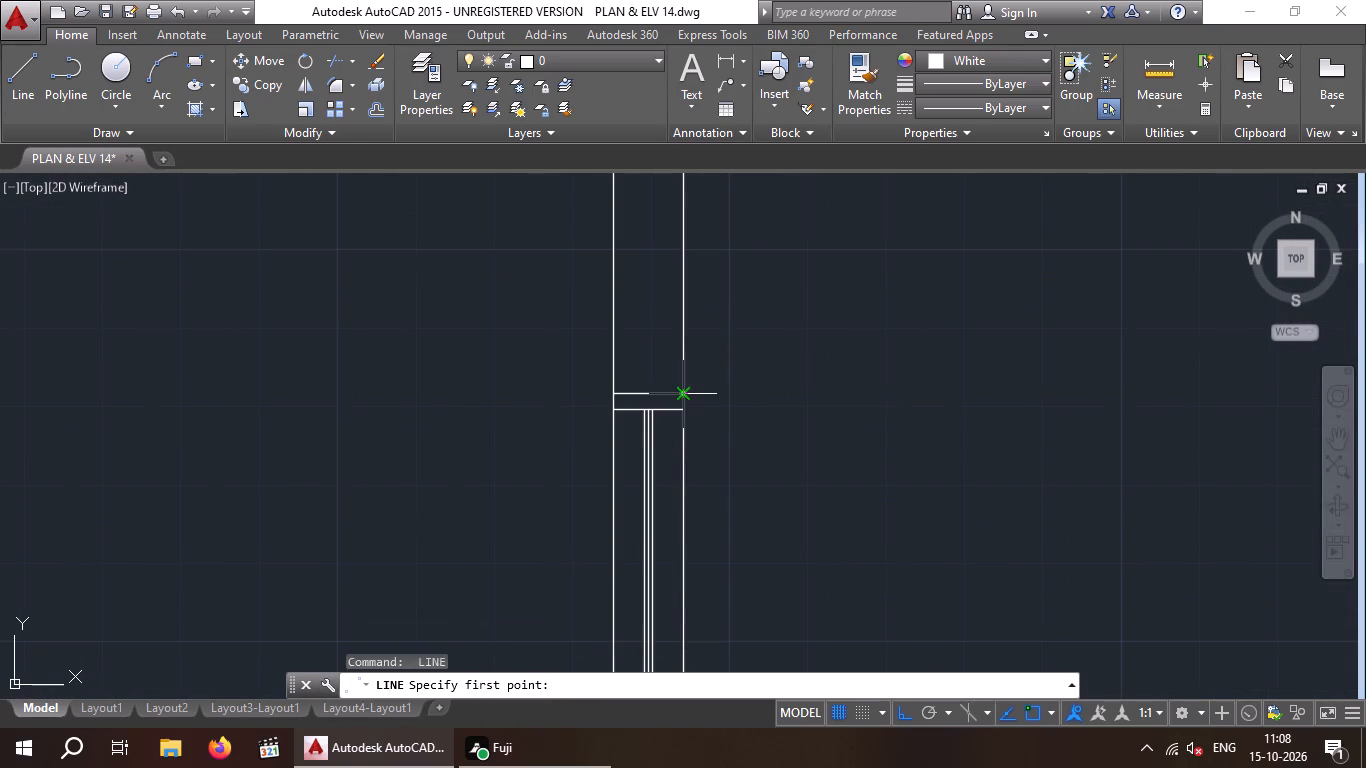
left_click_drag(679, 394, 692, 393)
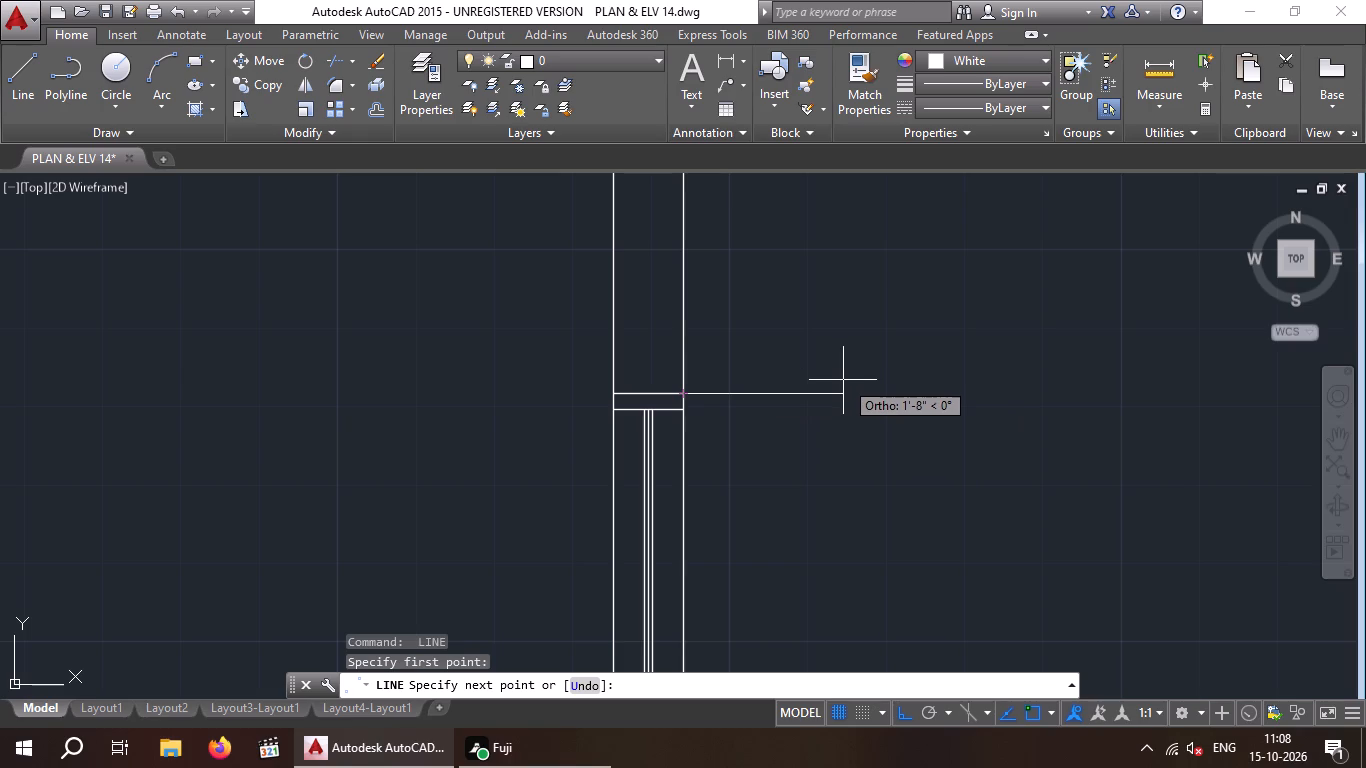
key("1")
key("apostrophe")
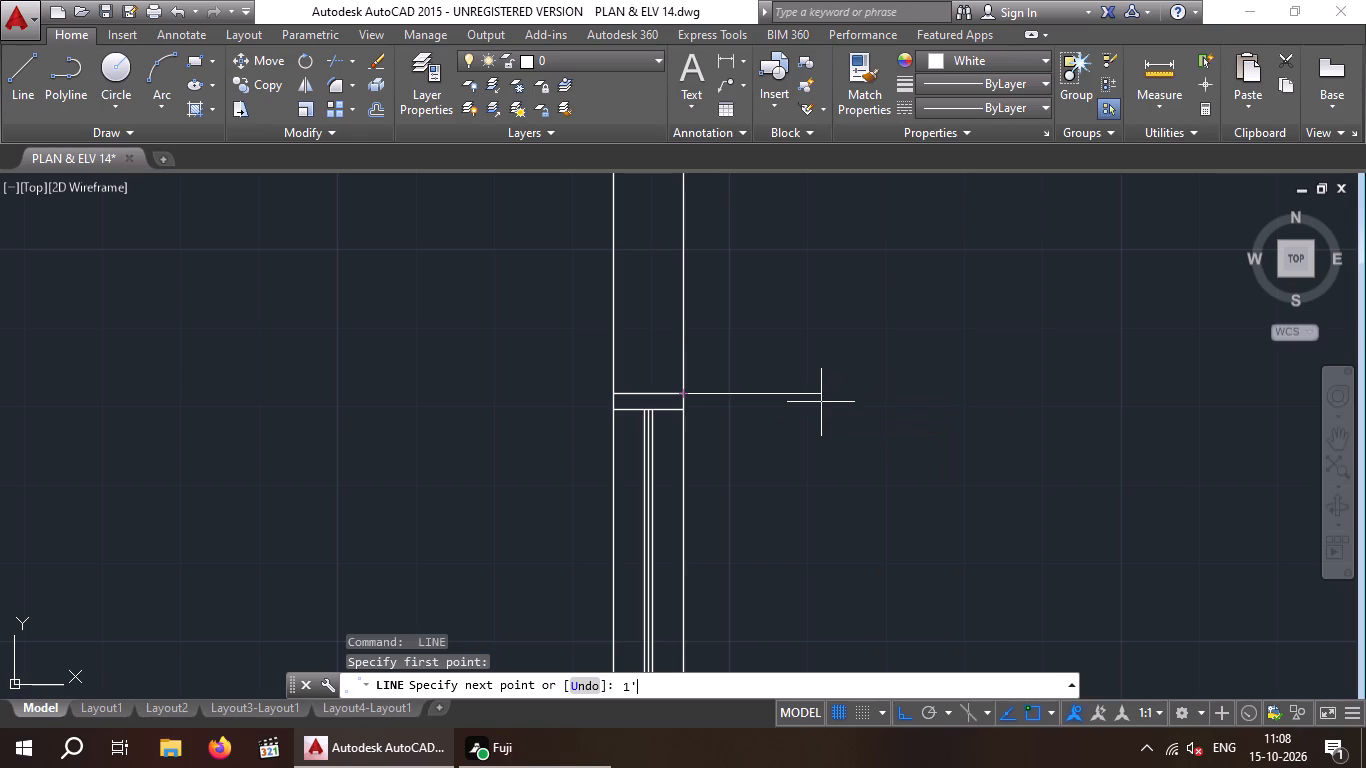
key("6")
key("shift+quotedbl")
key("Return")
scroll(813, 411, "down", 2)
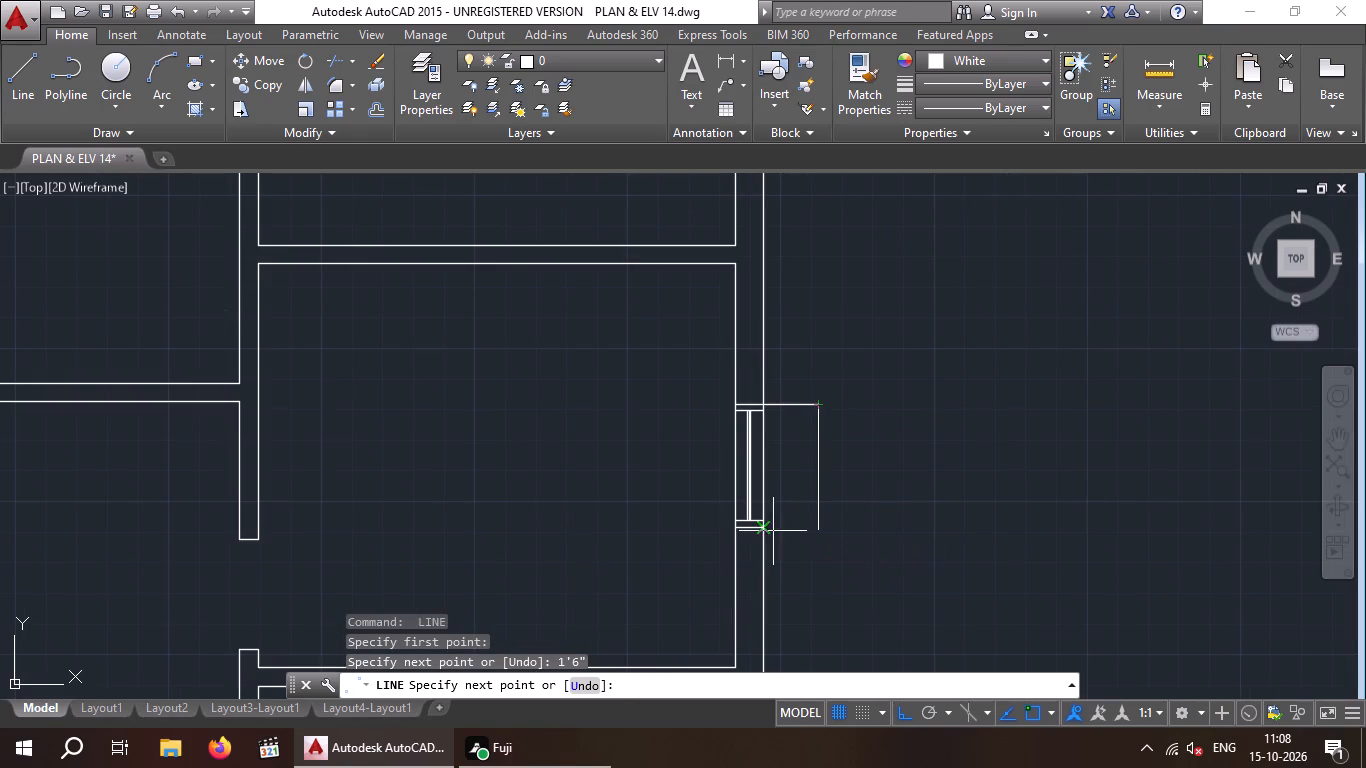
left_click(818, 527)
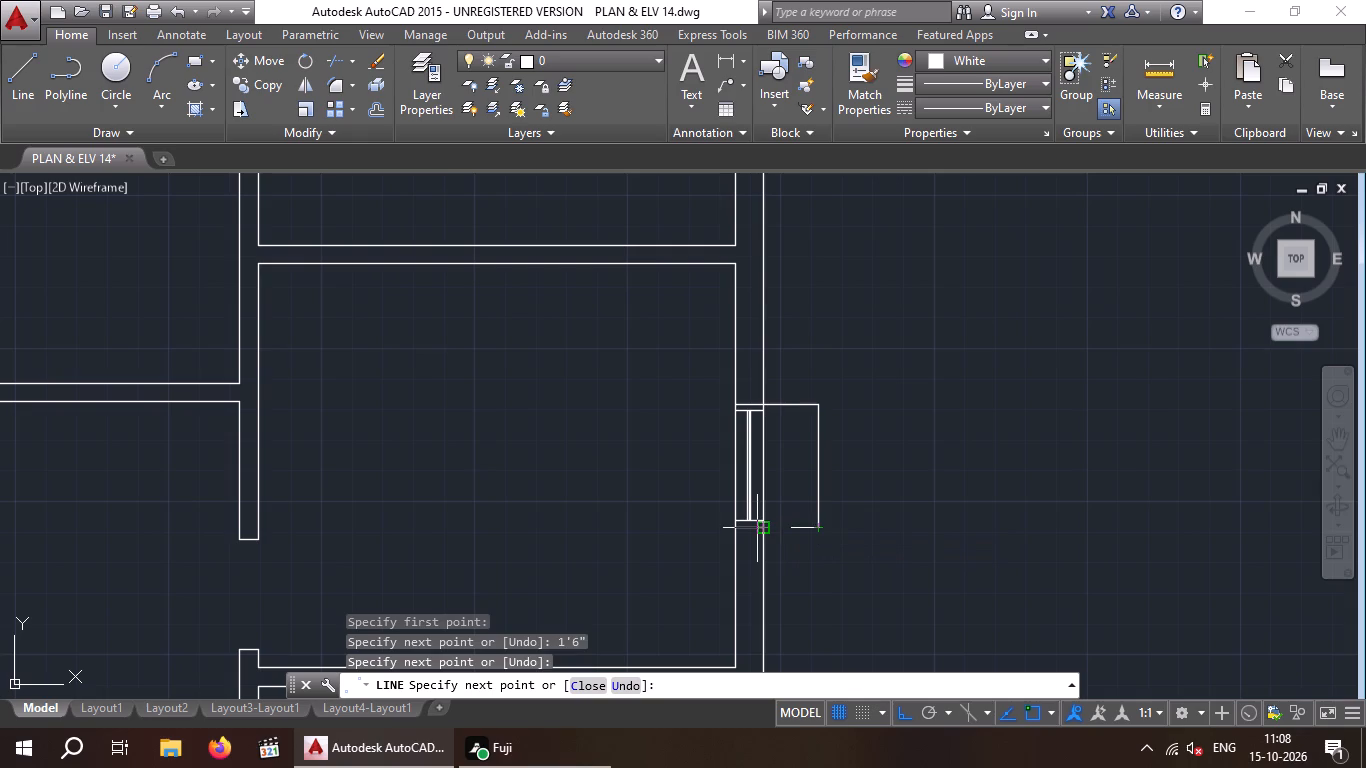
left_click(757, 528)
key("space")
Draw a 1'6" deep three-sided outline outside the east wall's northernmost window, ending at the wall face.
scroll(847, 513, "down", 2)
middle_click_drag(819, 623, 792, 689)
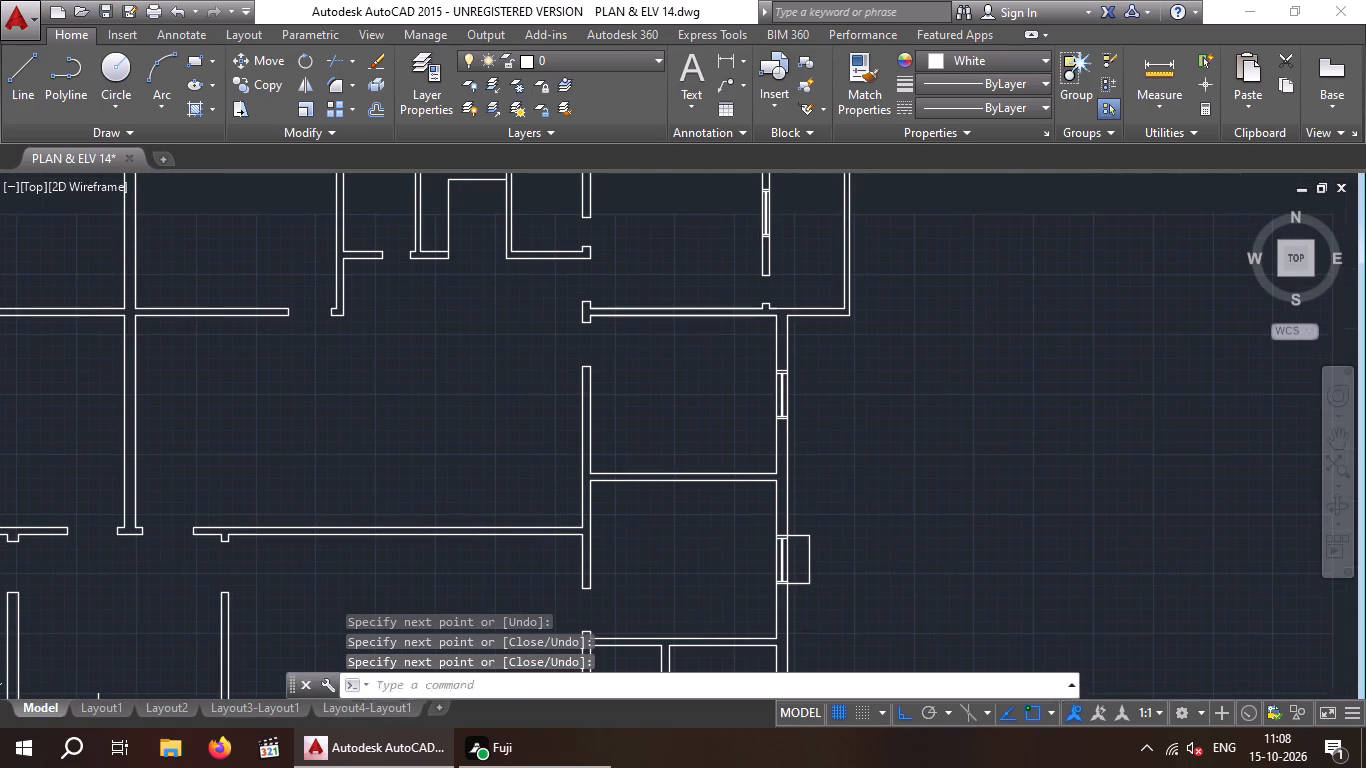
scroll(790, 371, "up", 2)
key("space")
scroll(788, 372, "up", 1)
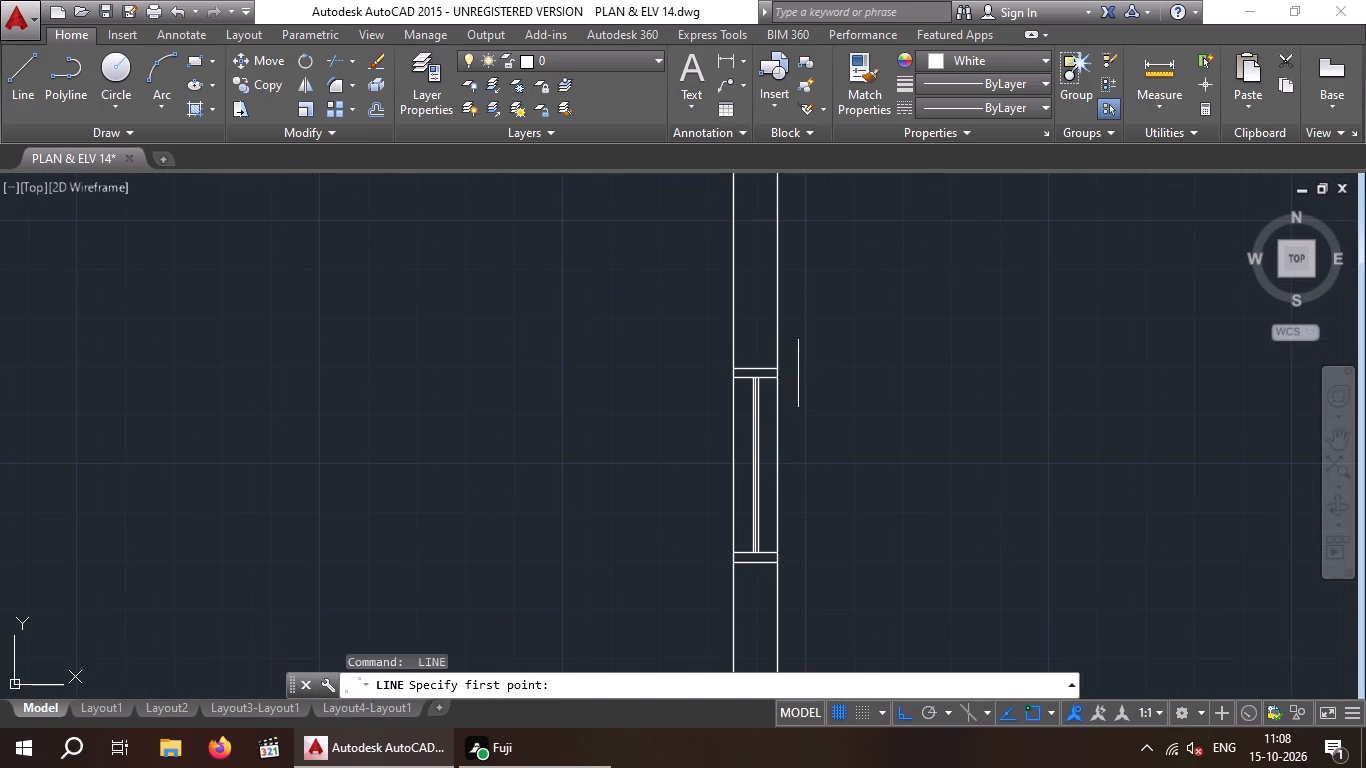
left_click_drag(780, 367, 807, 367)
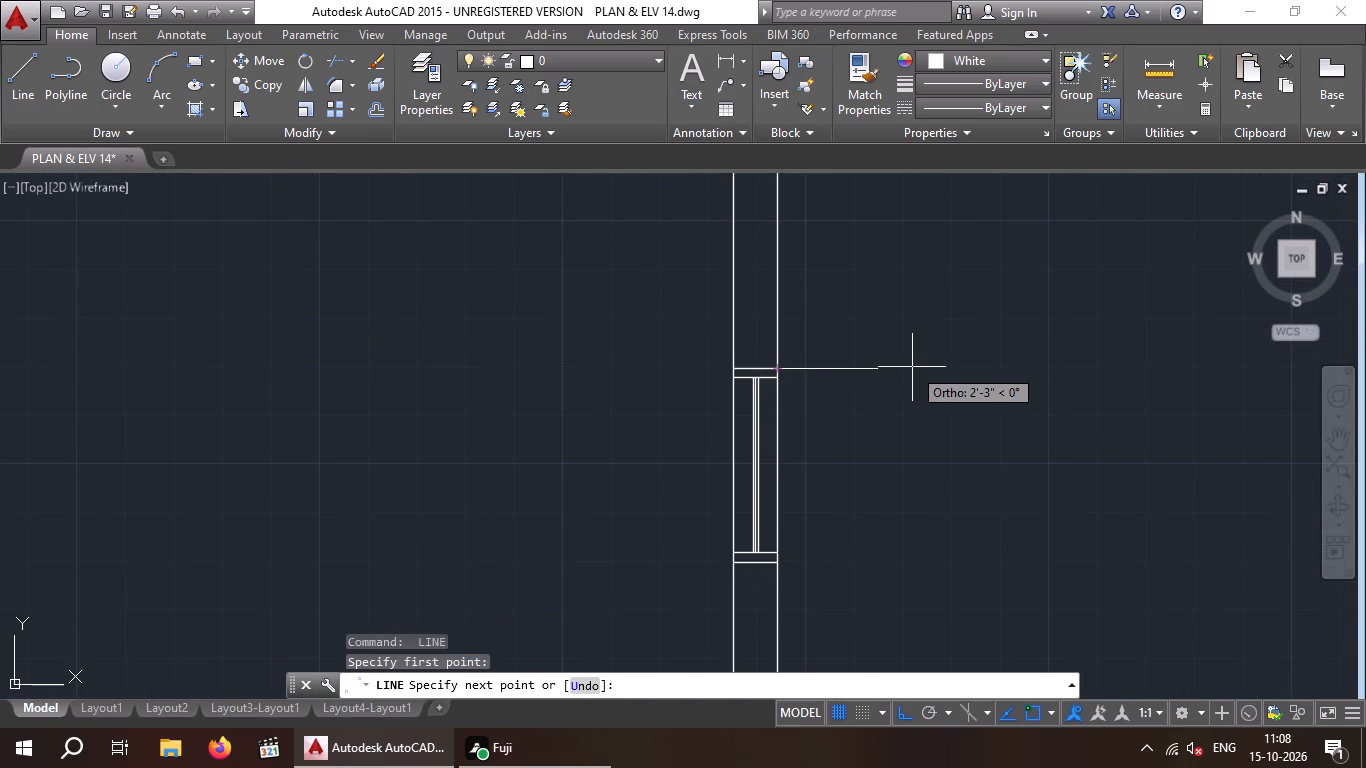
key("1")
key("apostrophe")
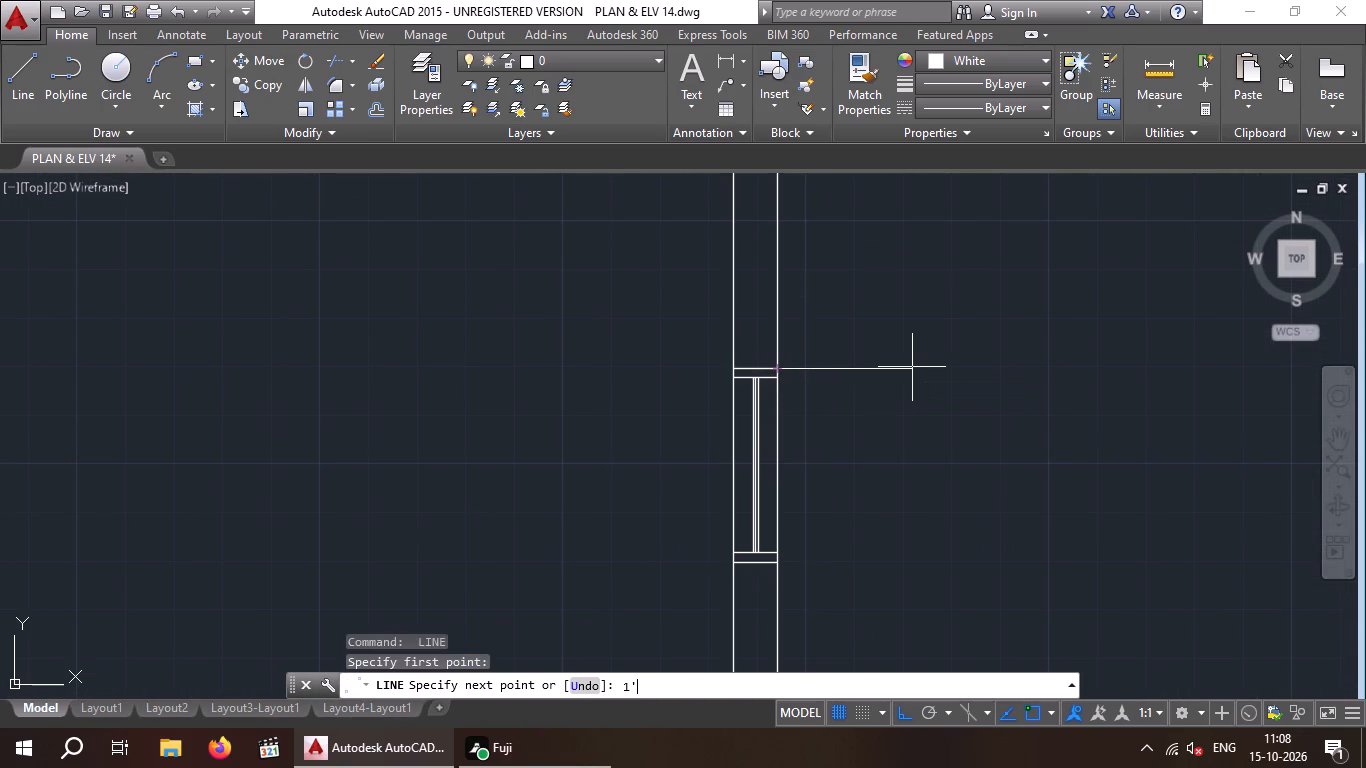
key("6")
key("shift+quotedbl")
key("Return")
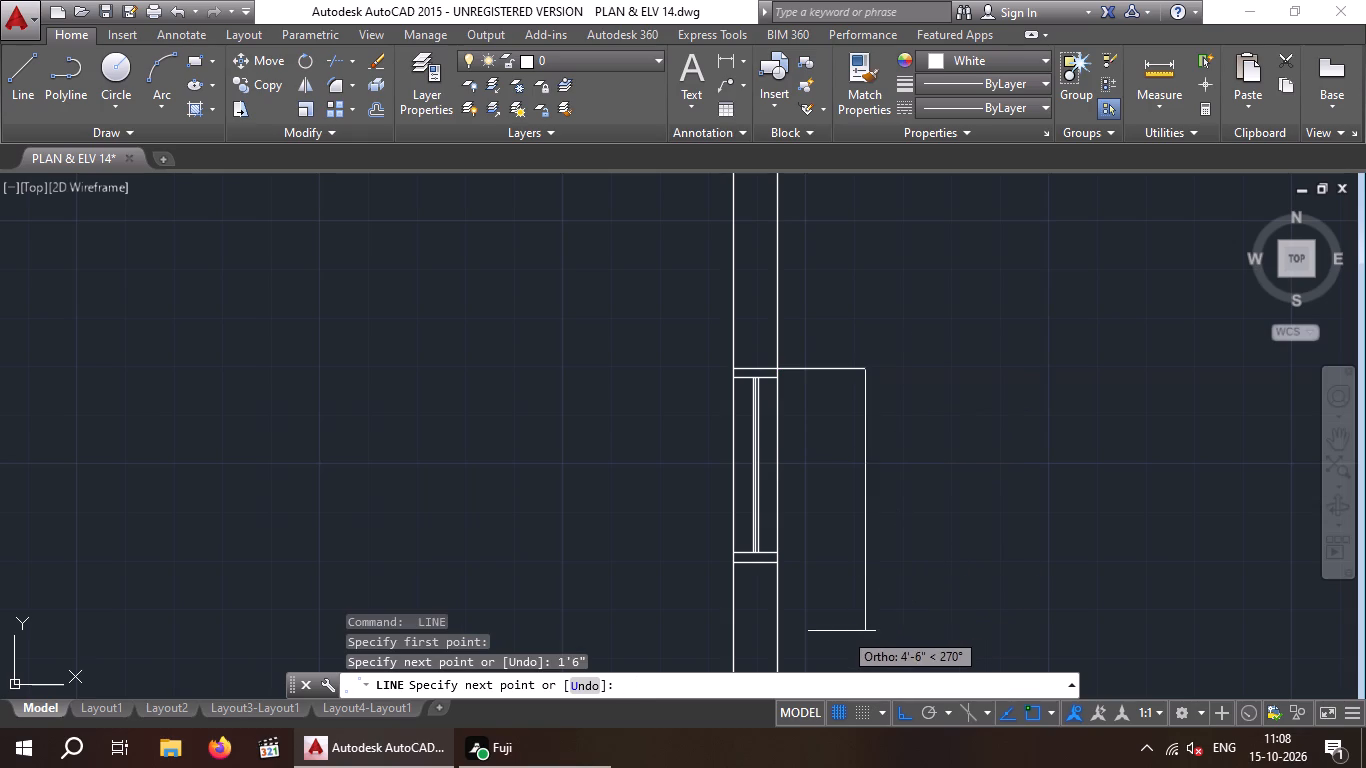
left_click(863, 563)
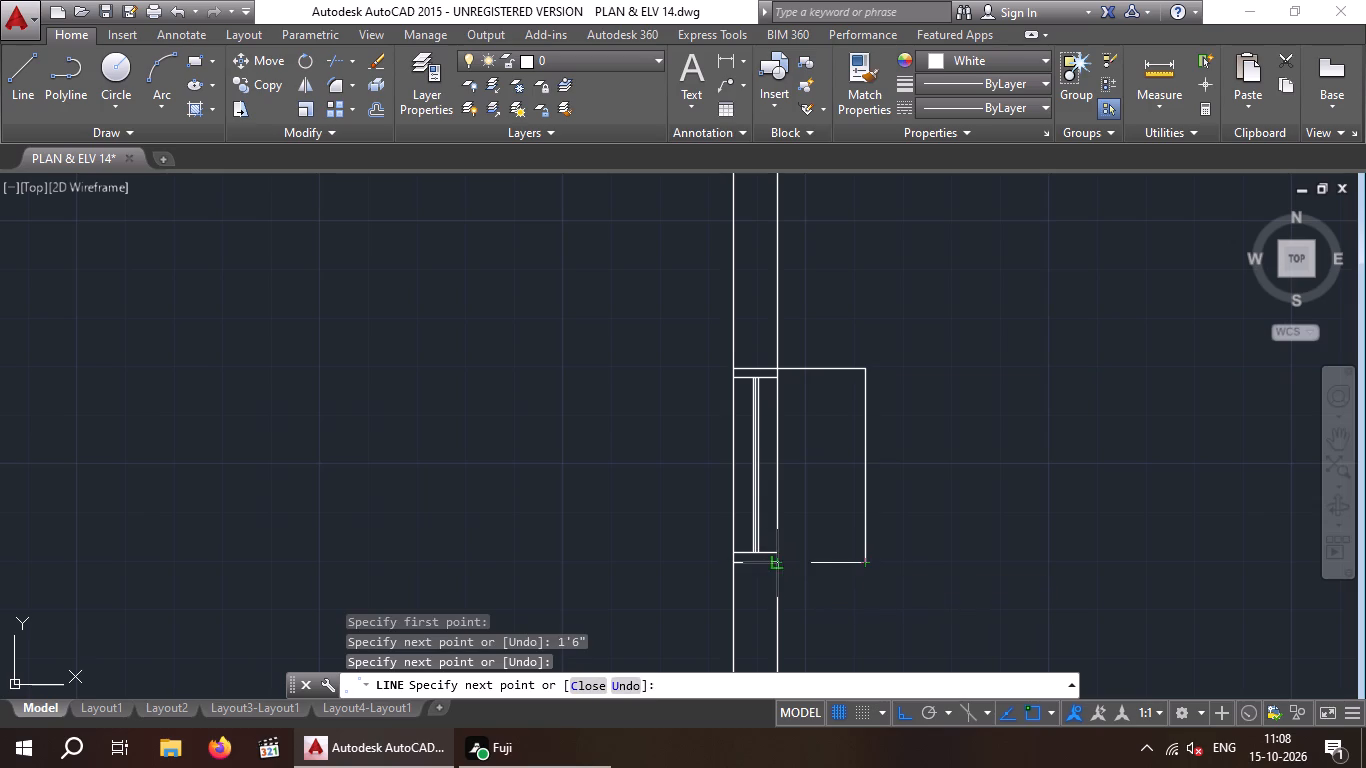
left_click(779, 559)
key("space")
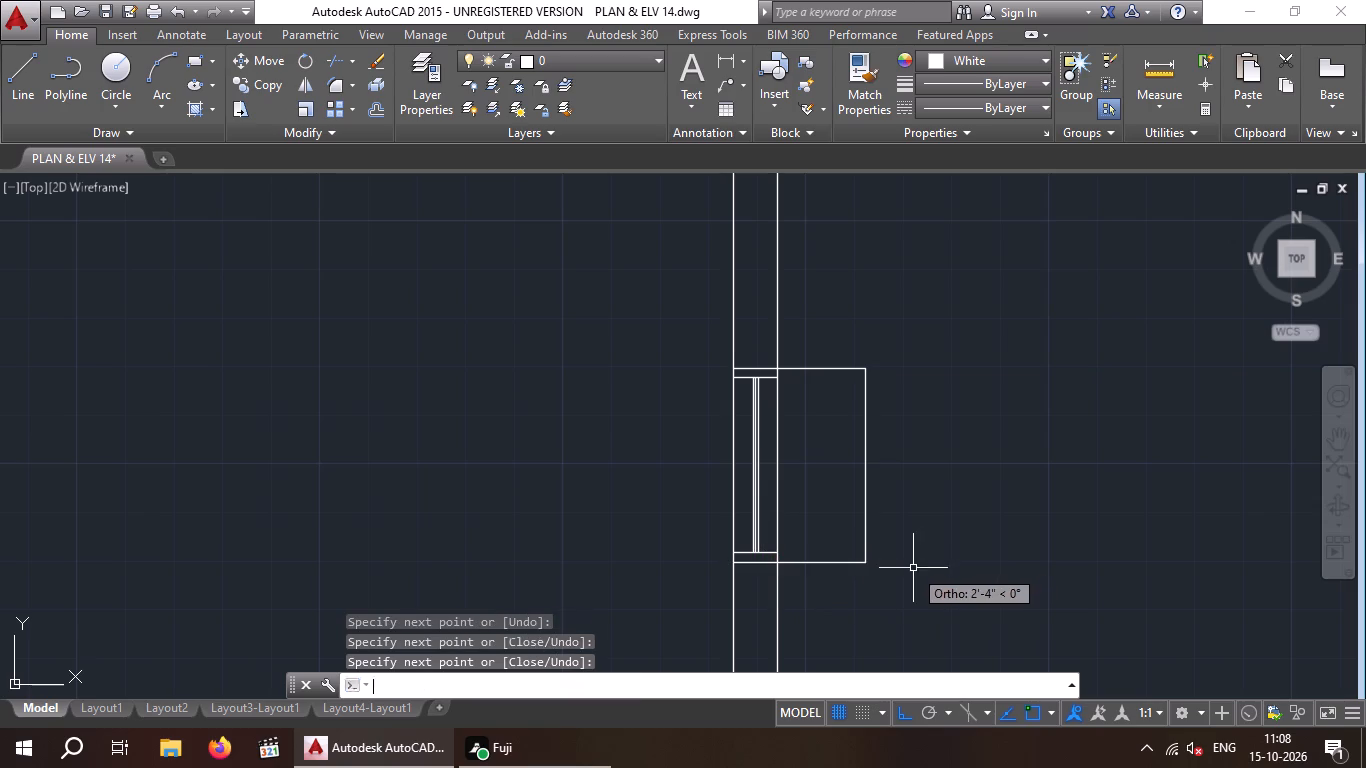
Draw a 1'6" deep three-sided outline outside the north wall's easternmost window, spanning its full width and closing back to the wall.
scroll(902, 569, "down", 5)
middle_click_drag(960, 544, 798, 490)
scroll(775, 503, "down", 1)
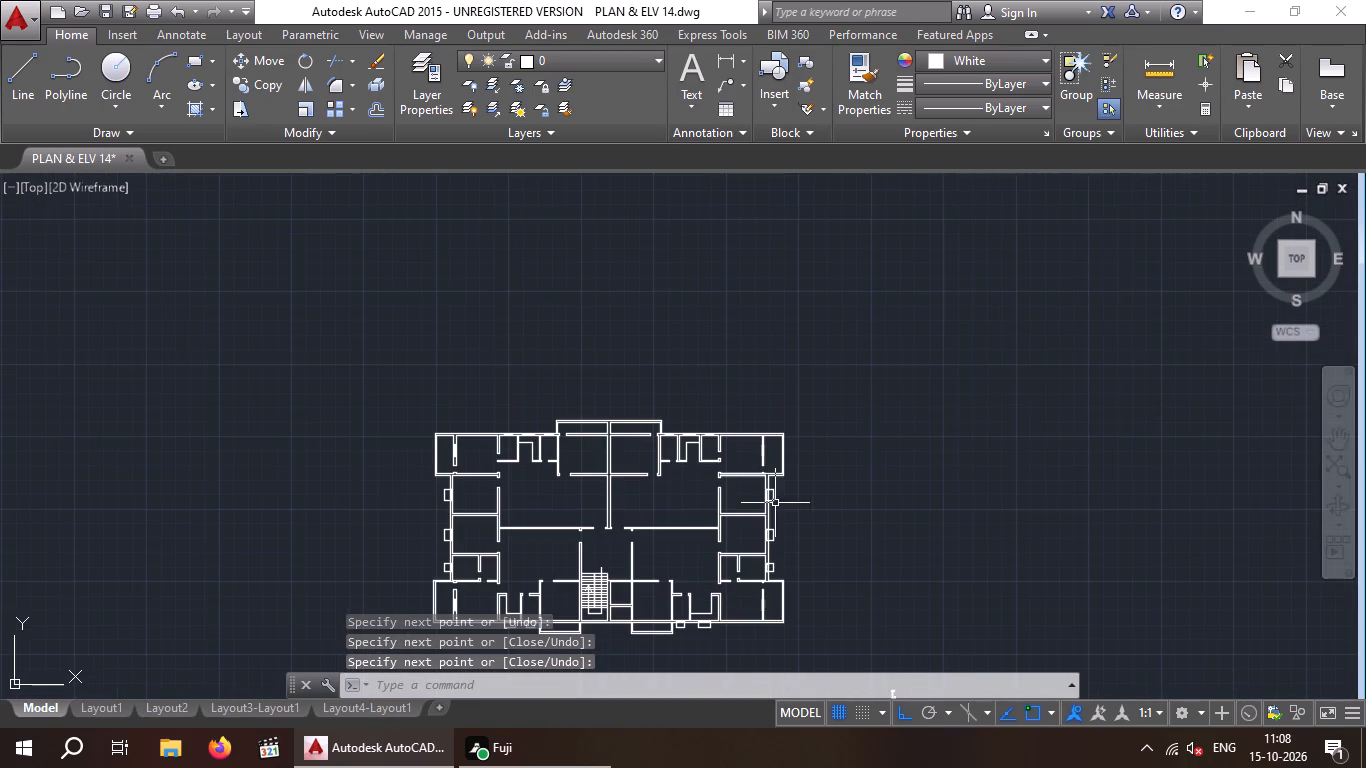
middle_click(664, 477)
middle_click(642, 481)
middle_click_drag(832, 481, 748, 404)
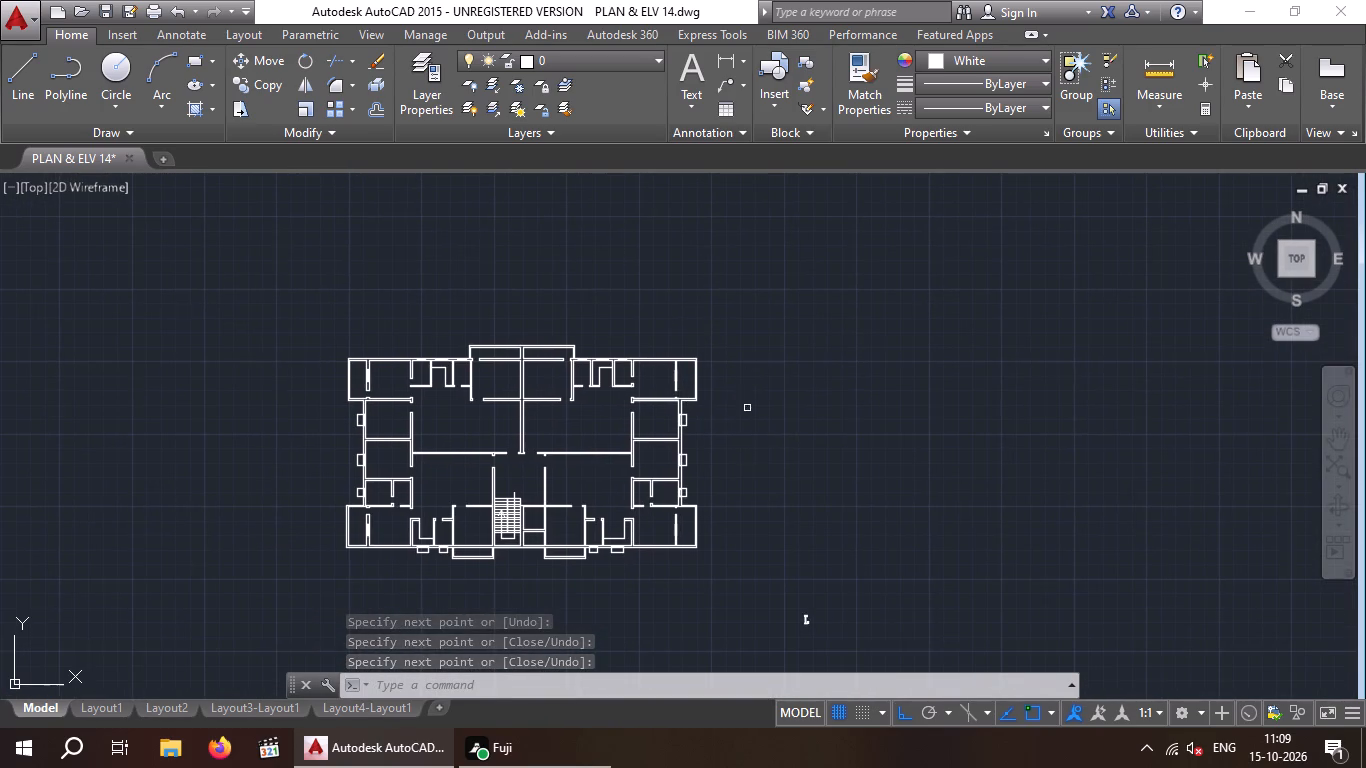
scroll(639, 350, "up", 5)
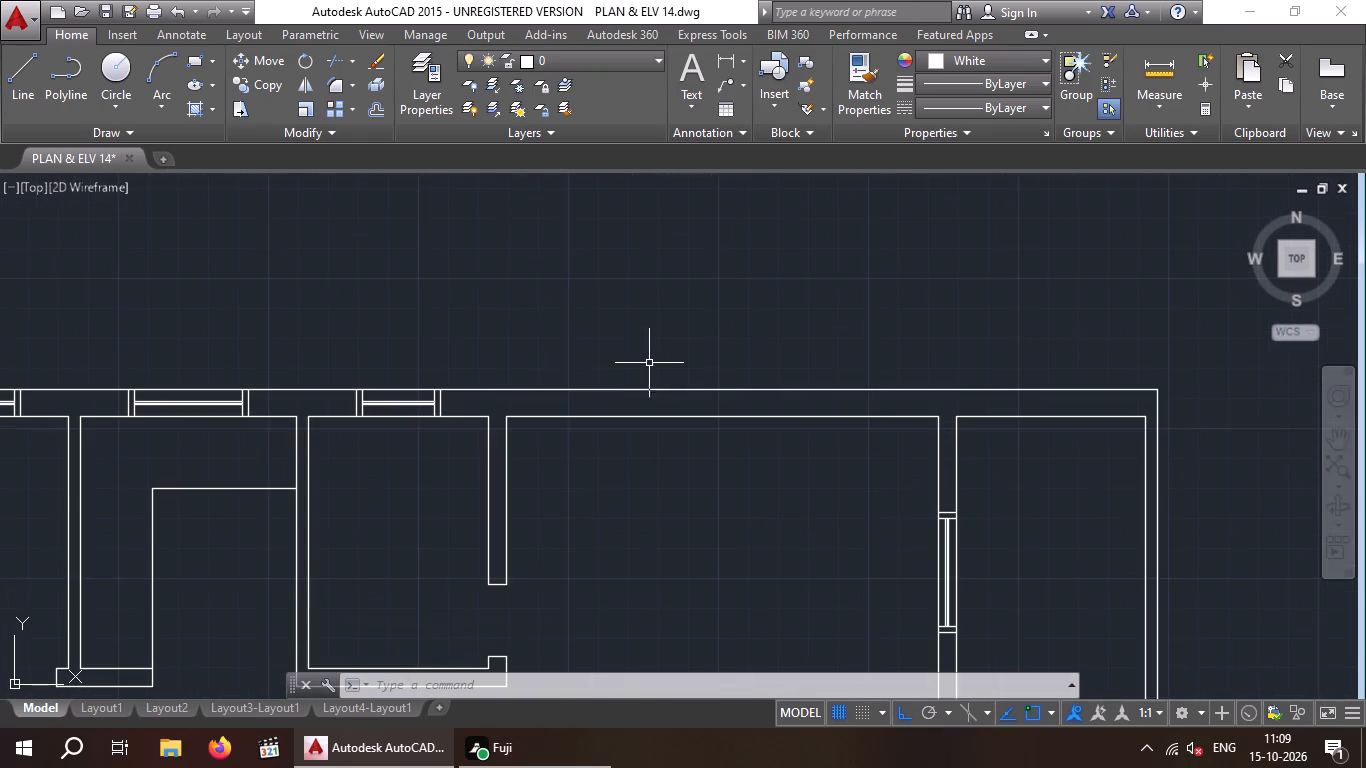
middle_click_drag(468, 368, 628, 363)
scroll(612, 350, "down", 1)
scroll(583, 353, "up", 1)
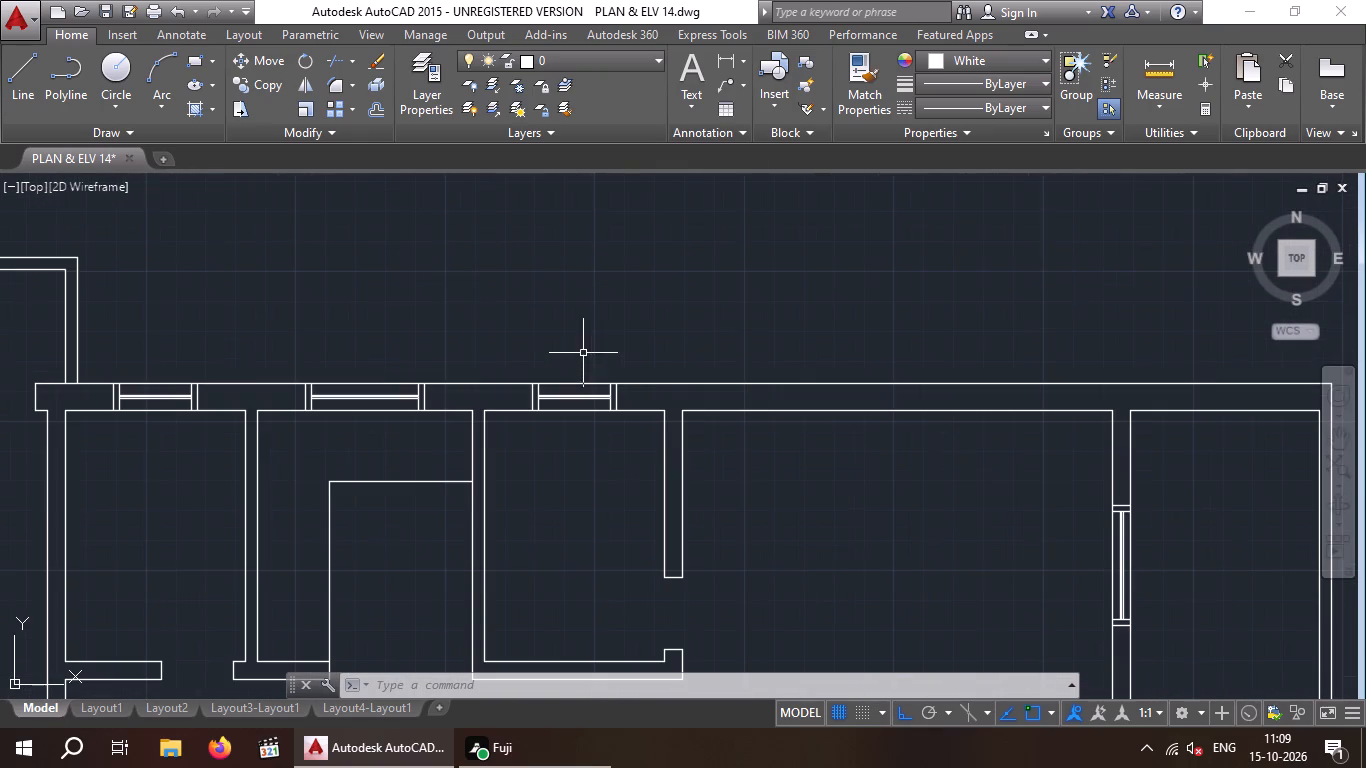
key("space")
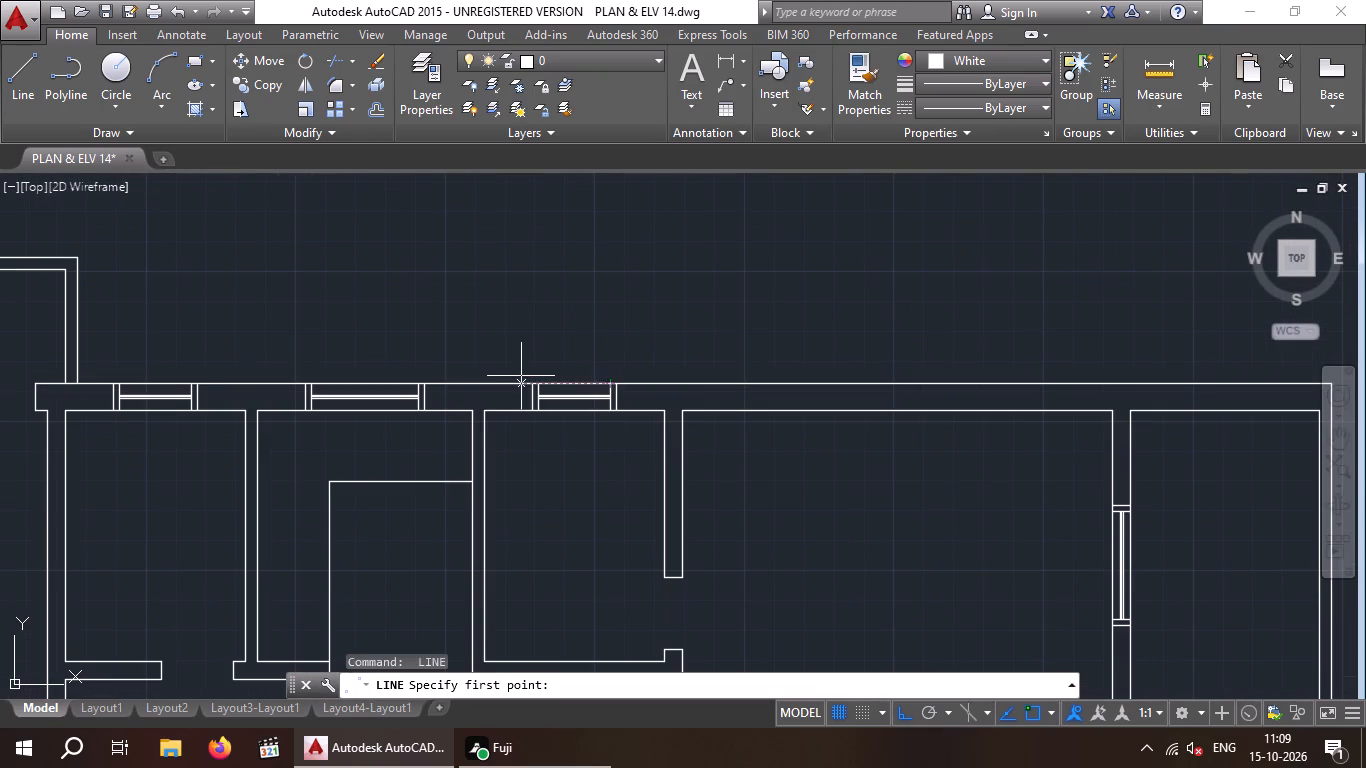
scroll(521, 375, "up", 3)
left_click(552, 396)
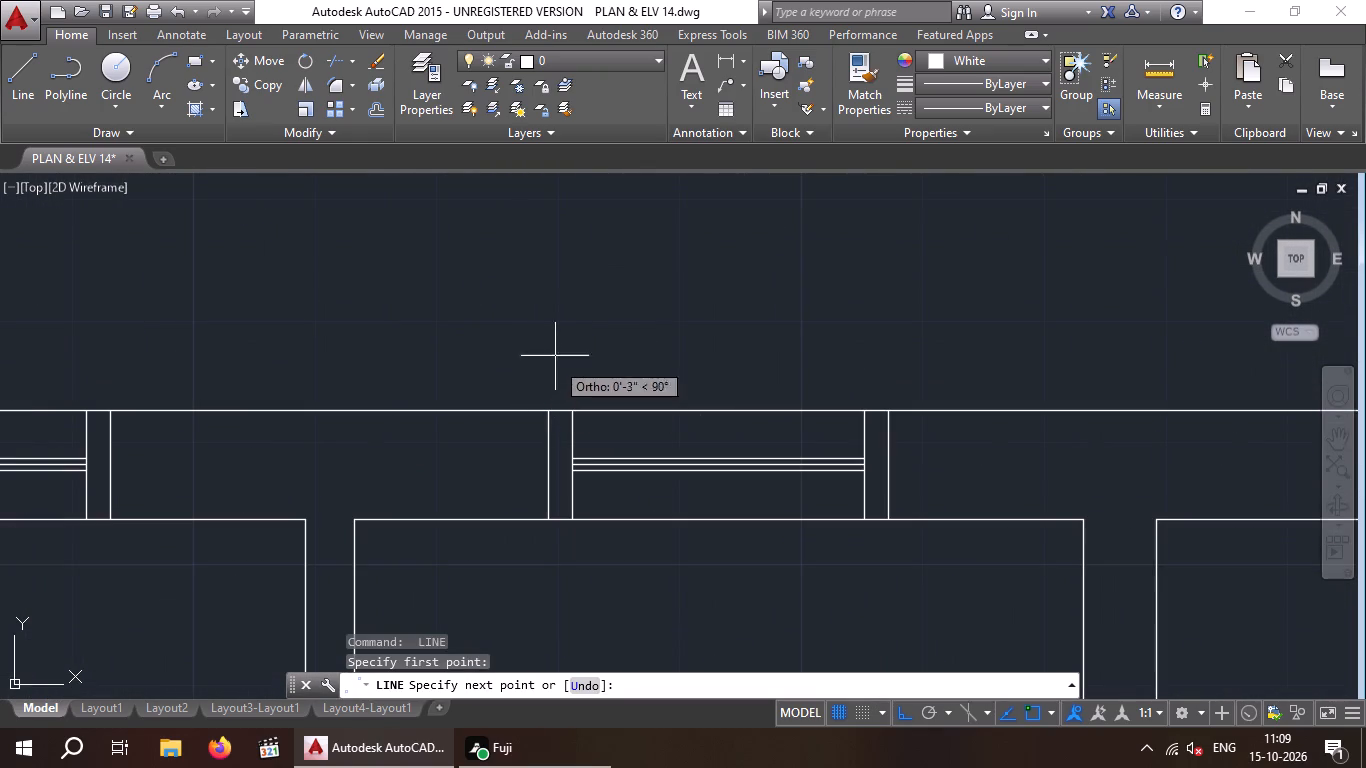
key("space")
key("space")
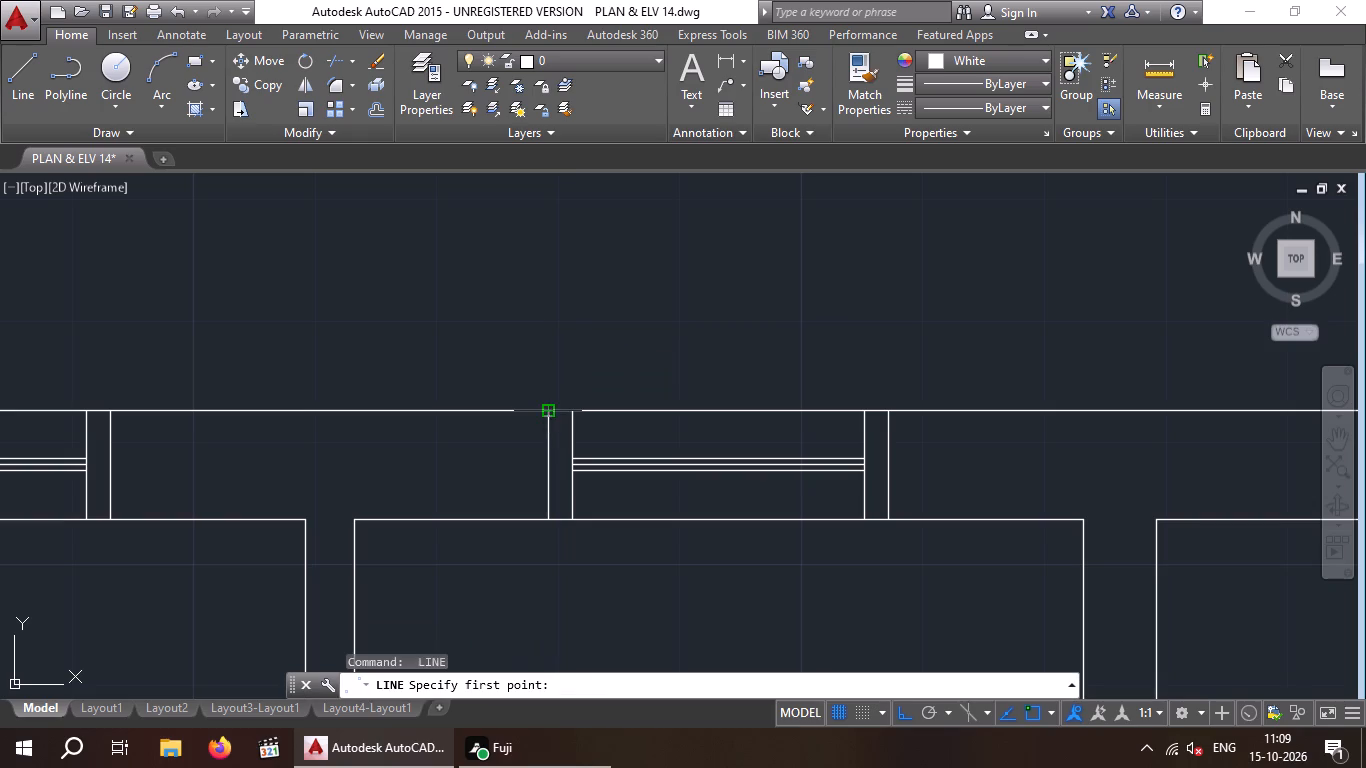
left_click_drag(554, 413, 555, 399)
key("1")
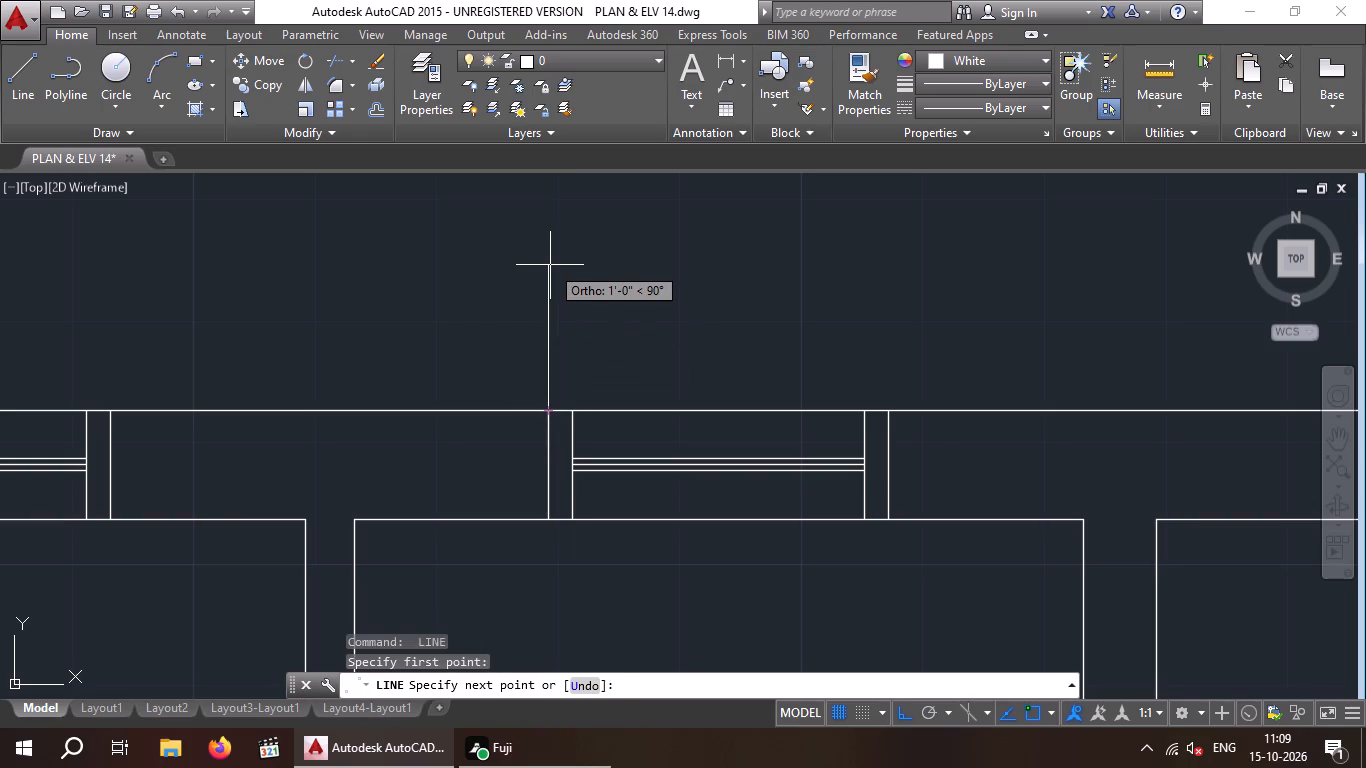
key("apostrophe")
key("6")
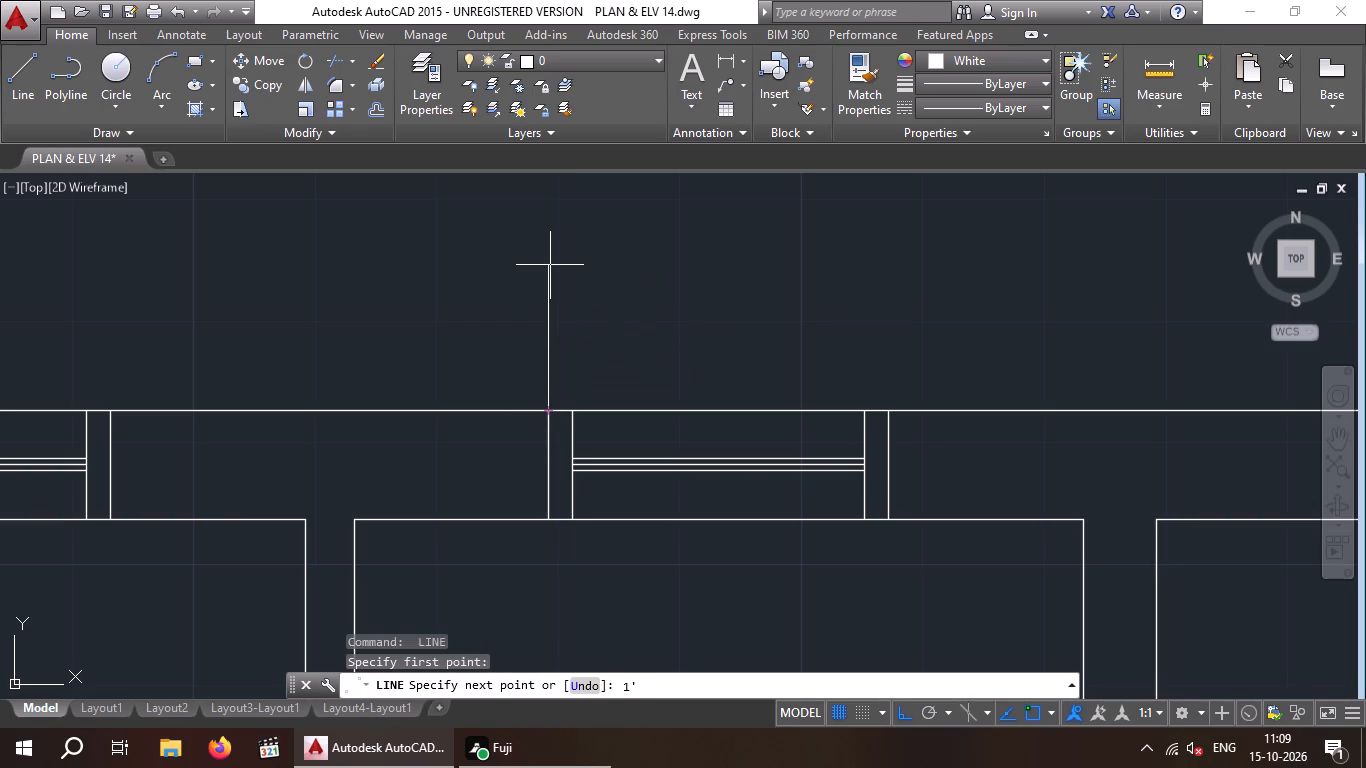
key("shift+quotedbl")
key("Return")
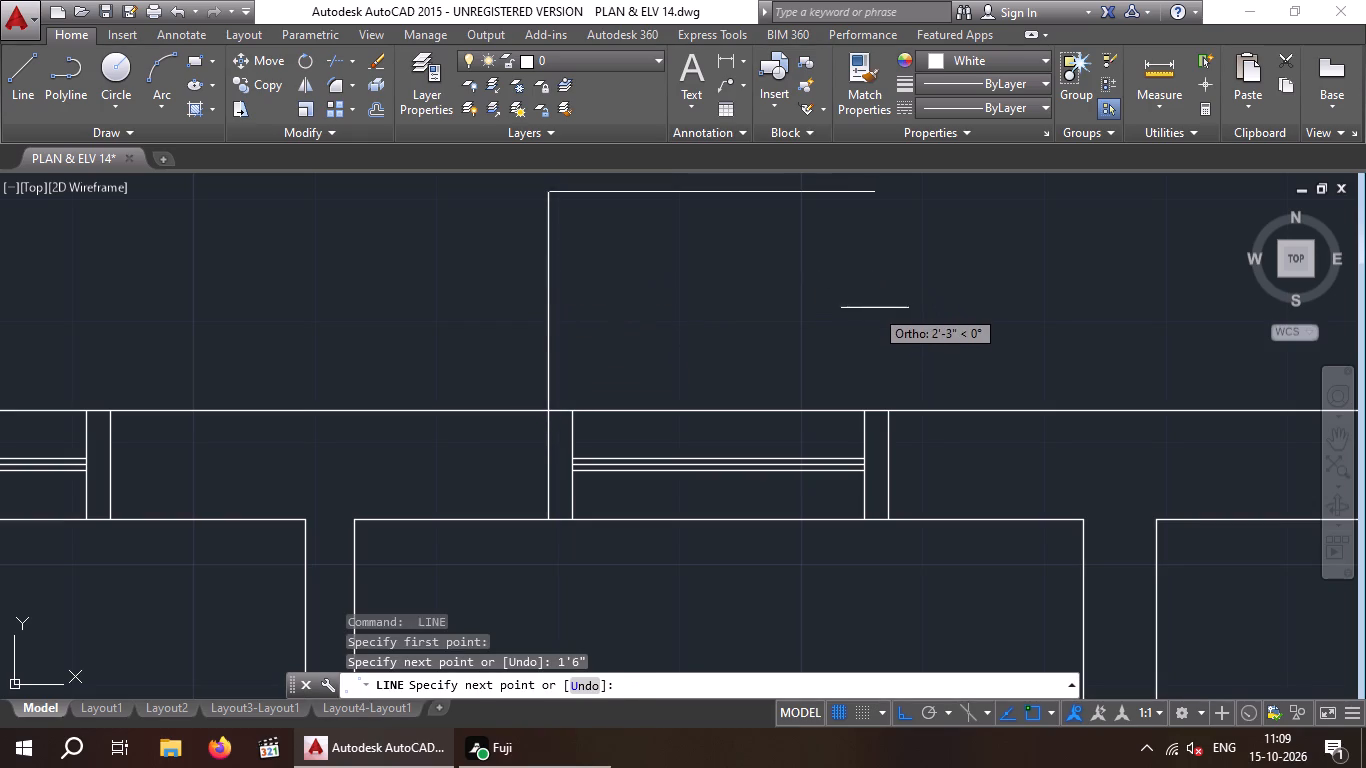
left_click(889, 191)
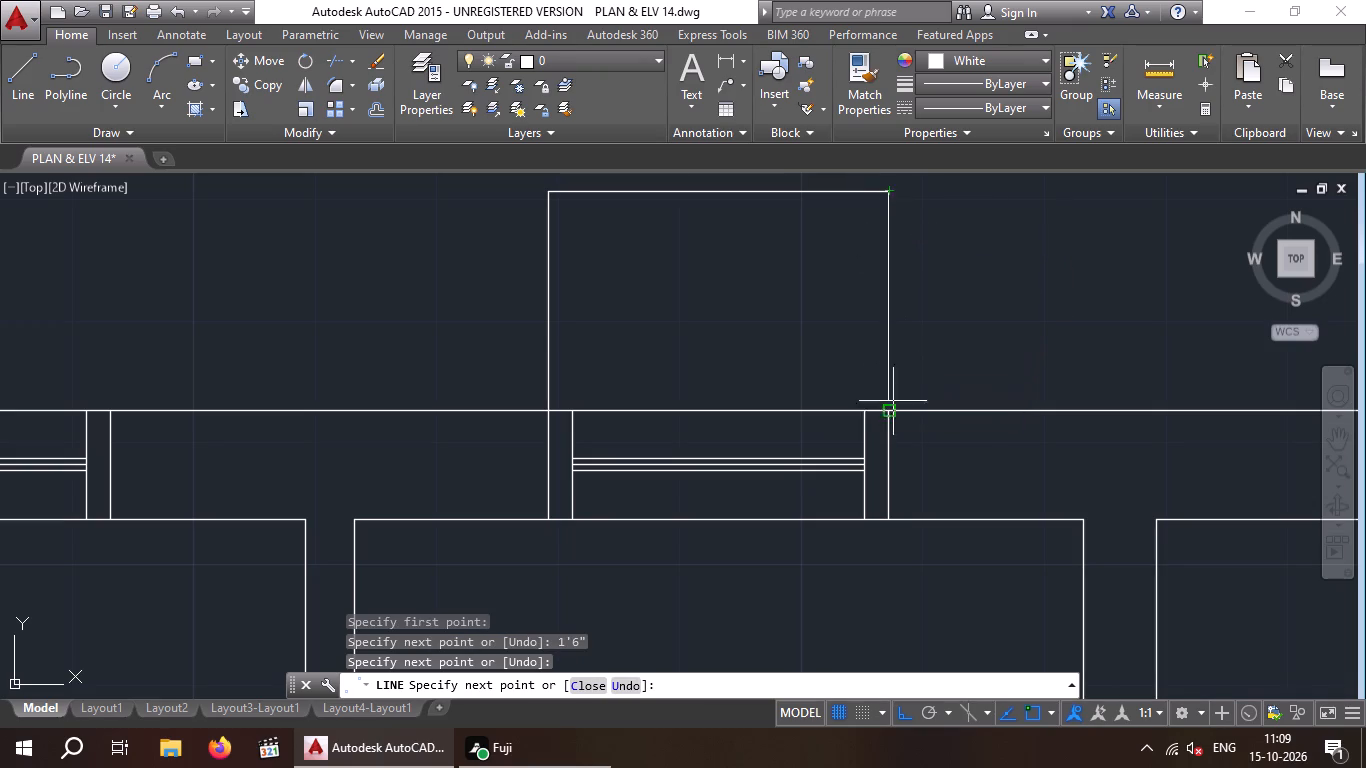
left_click(890, 416)
key("space")
scroll(778, 329, "down", 4)
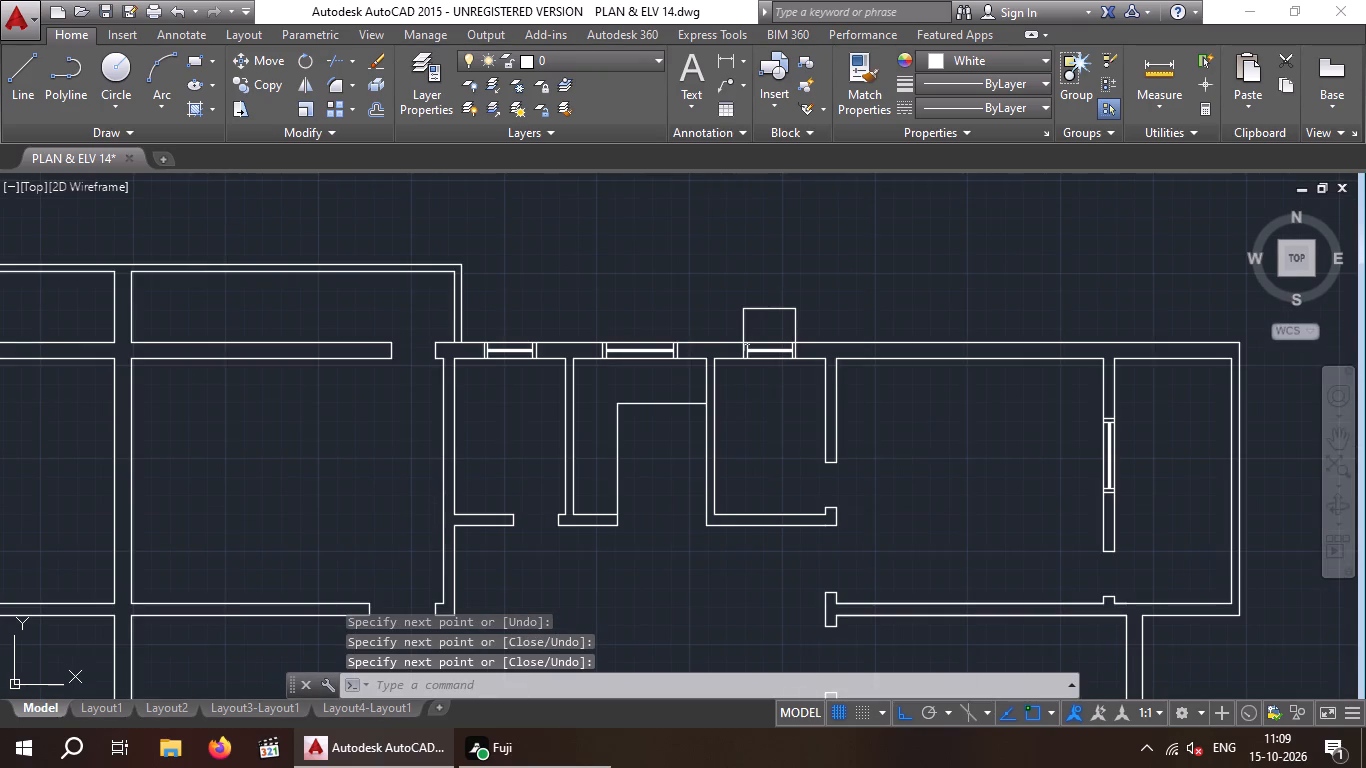
Draw a 1'6" deep three-sided outline outside the middle window of the north wall's eastern group, spanning its full width.
scroll(590, 336, "up", 3)
key("space")
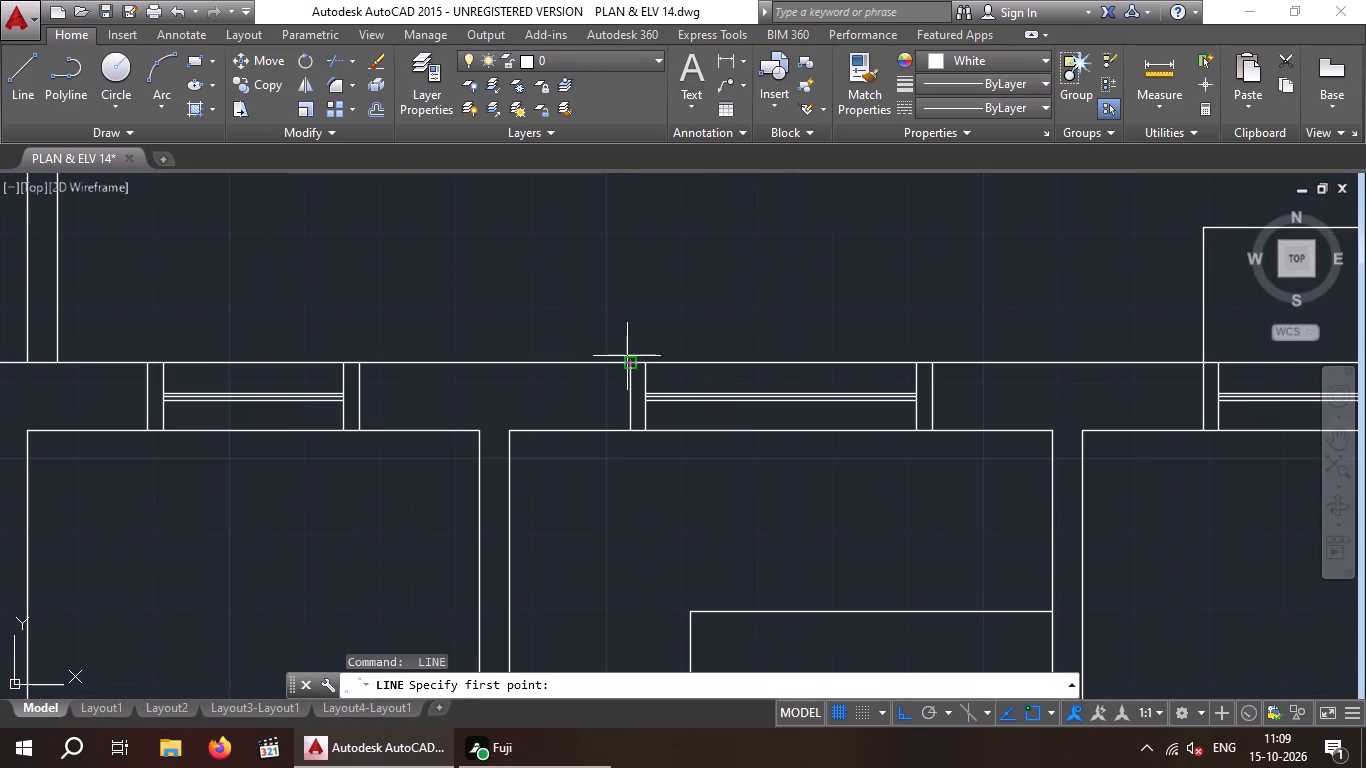
left_click_drag(629, 362, 630, 351)
type("1'6")
key("shift+quotedbl")
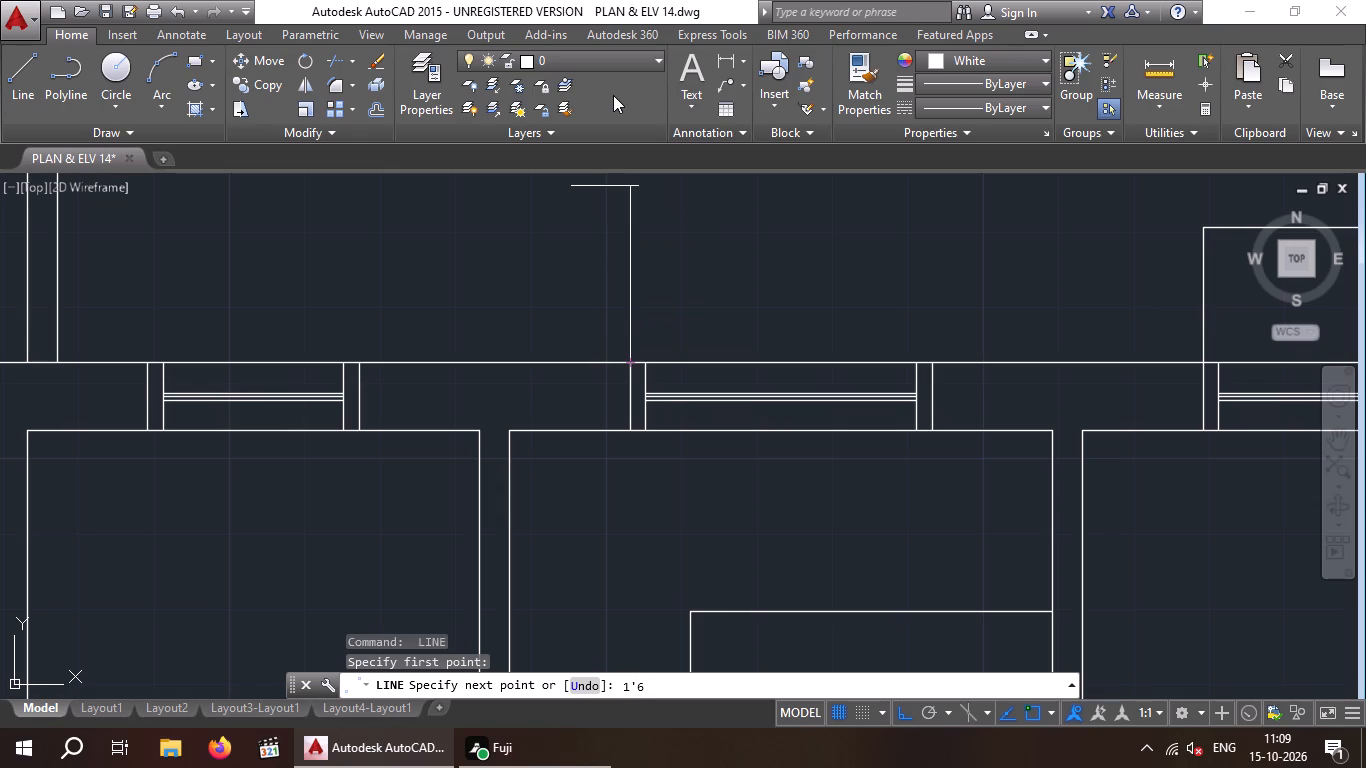
key("Return")
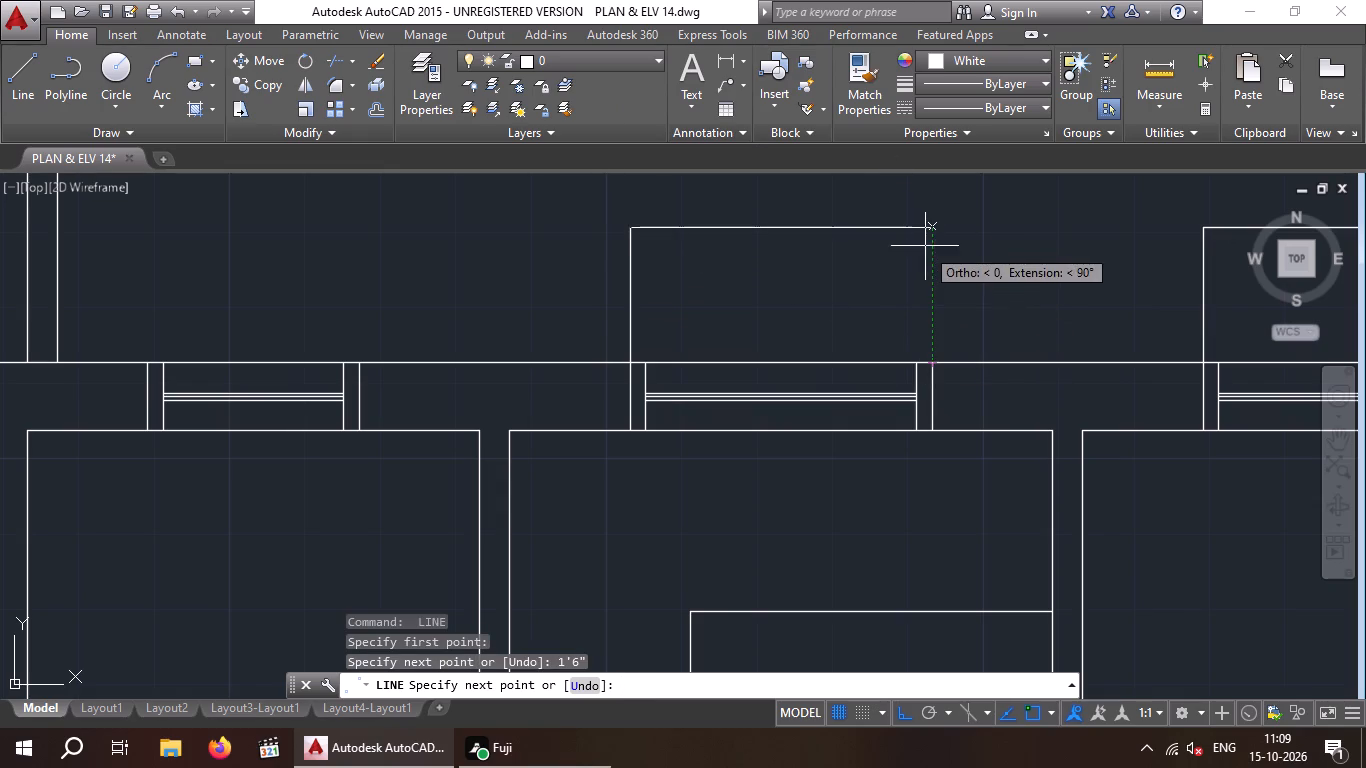
left_click(930, 225)
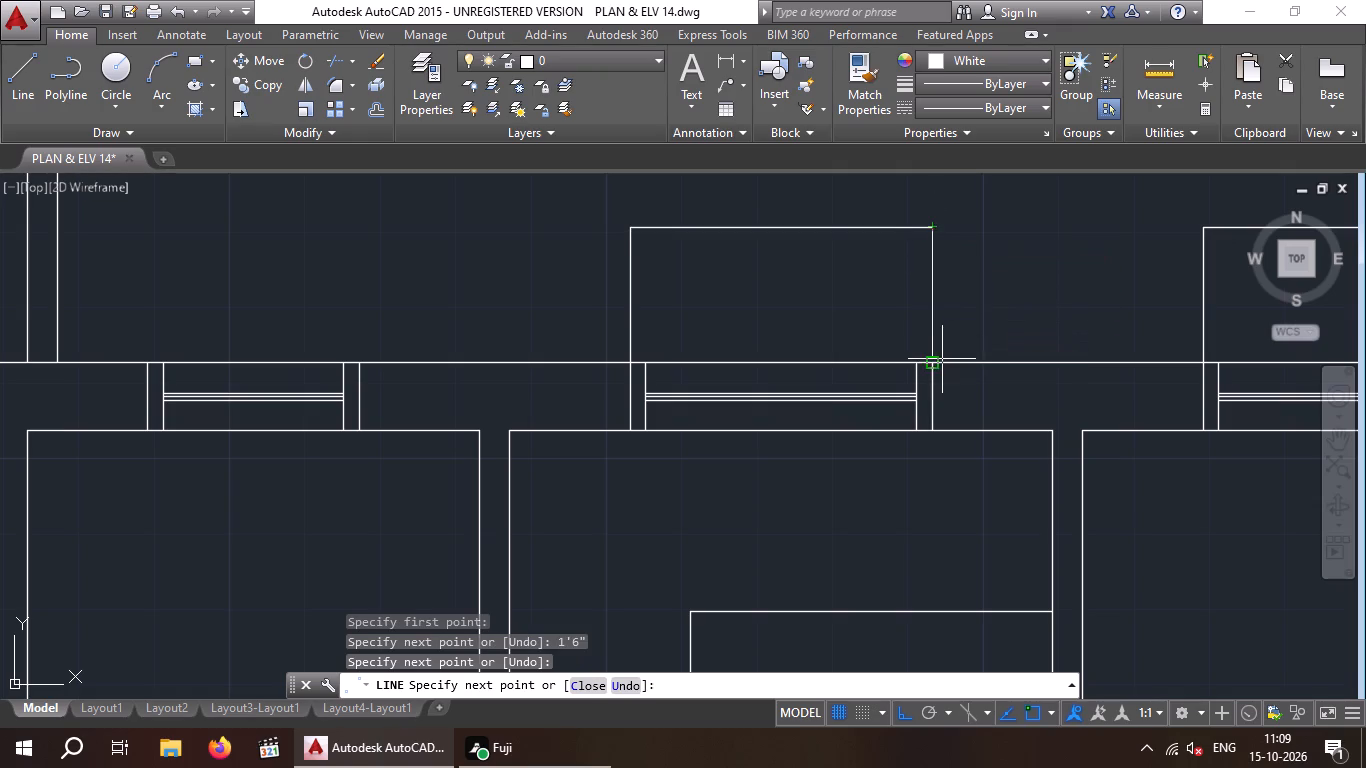
left_click(942, 359)
key("space")
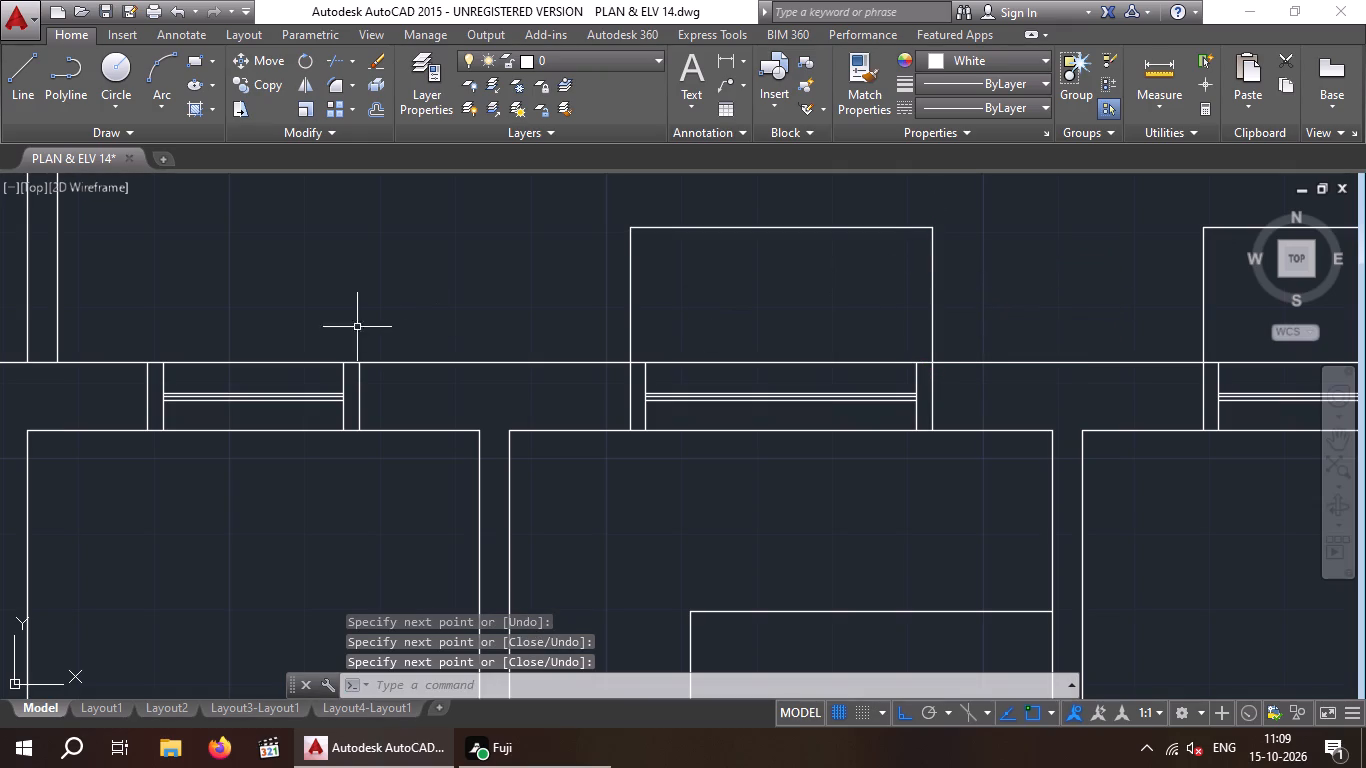
Draw a matching 1'6" deep three-sided outline outside the westernmost window of the north wall's eastern group, closing back to the wall.
key("space")
left_click_drag(143, 365, 150, 348)
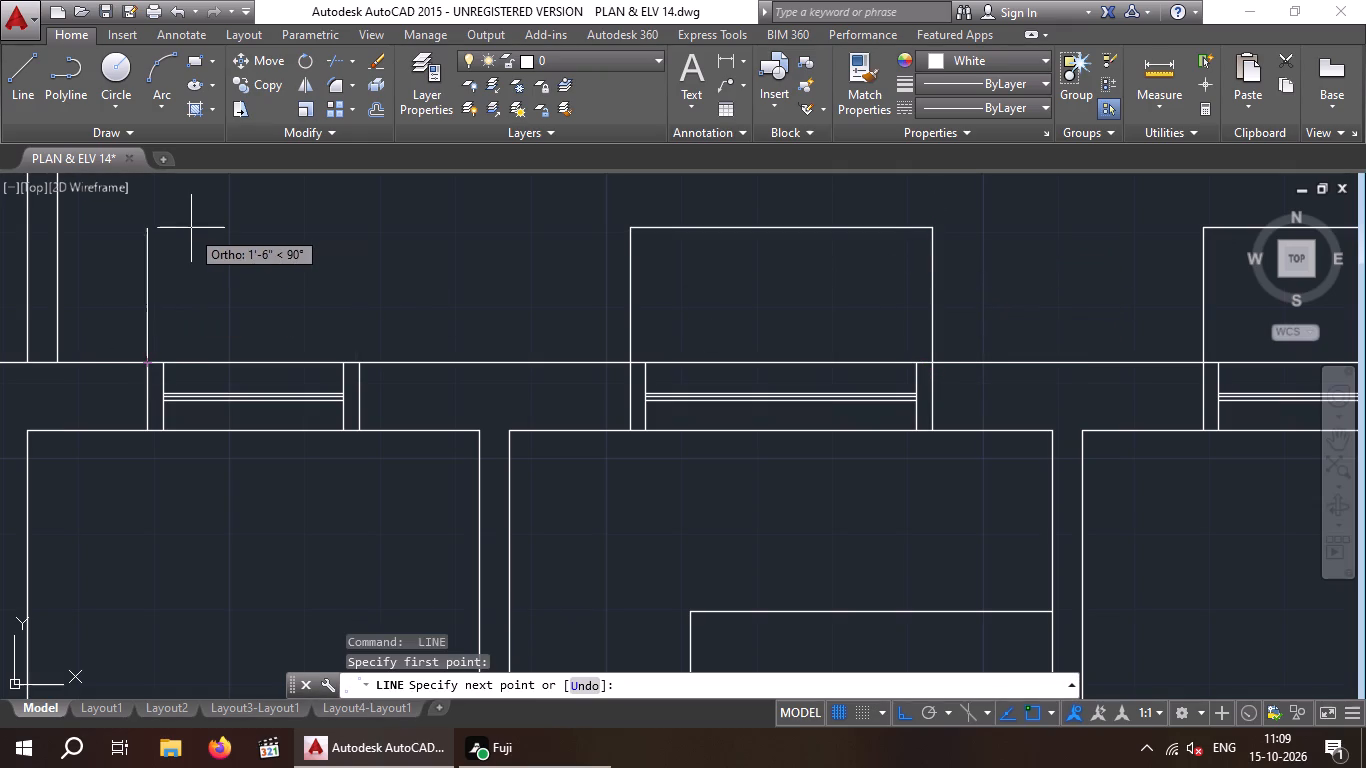
key("1")
key("apostrophe")
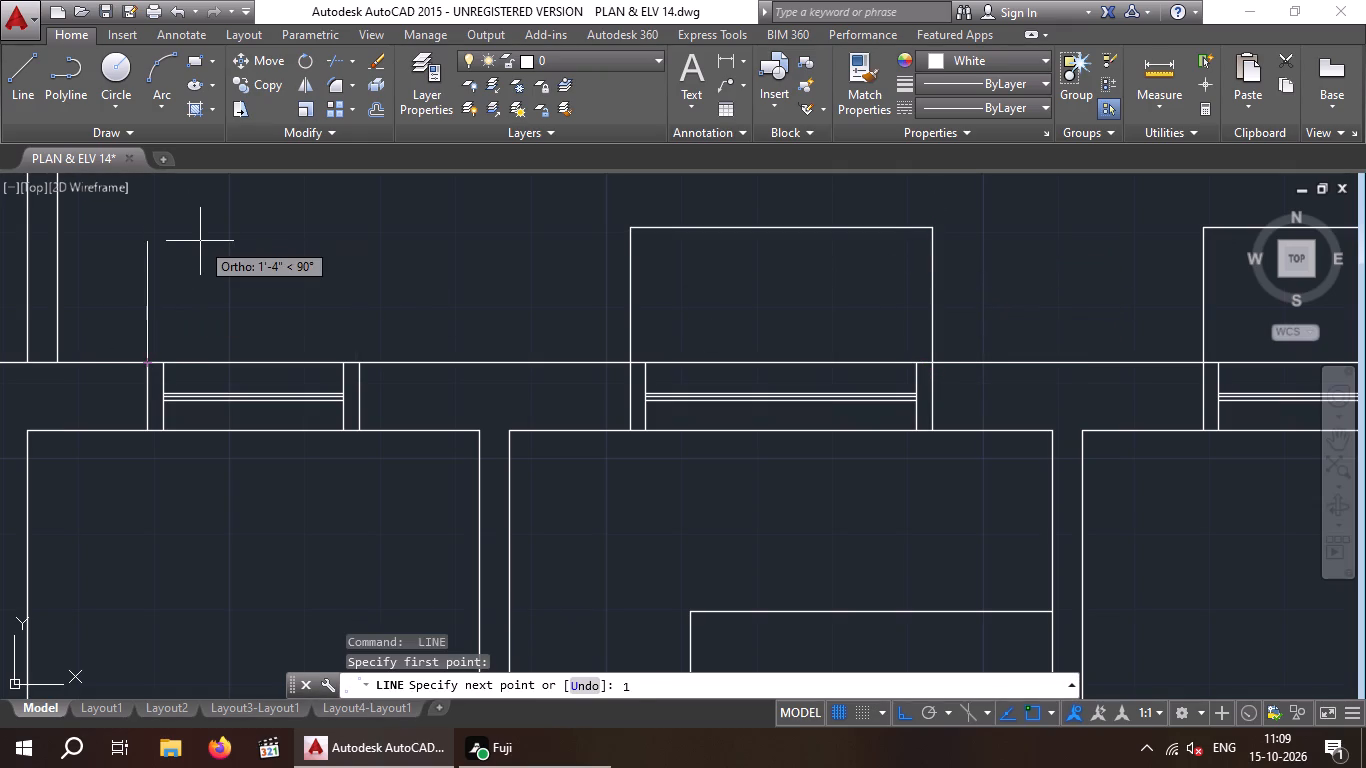
key("6")
key("shift+quotedbl")
key("Return")
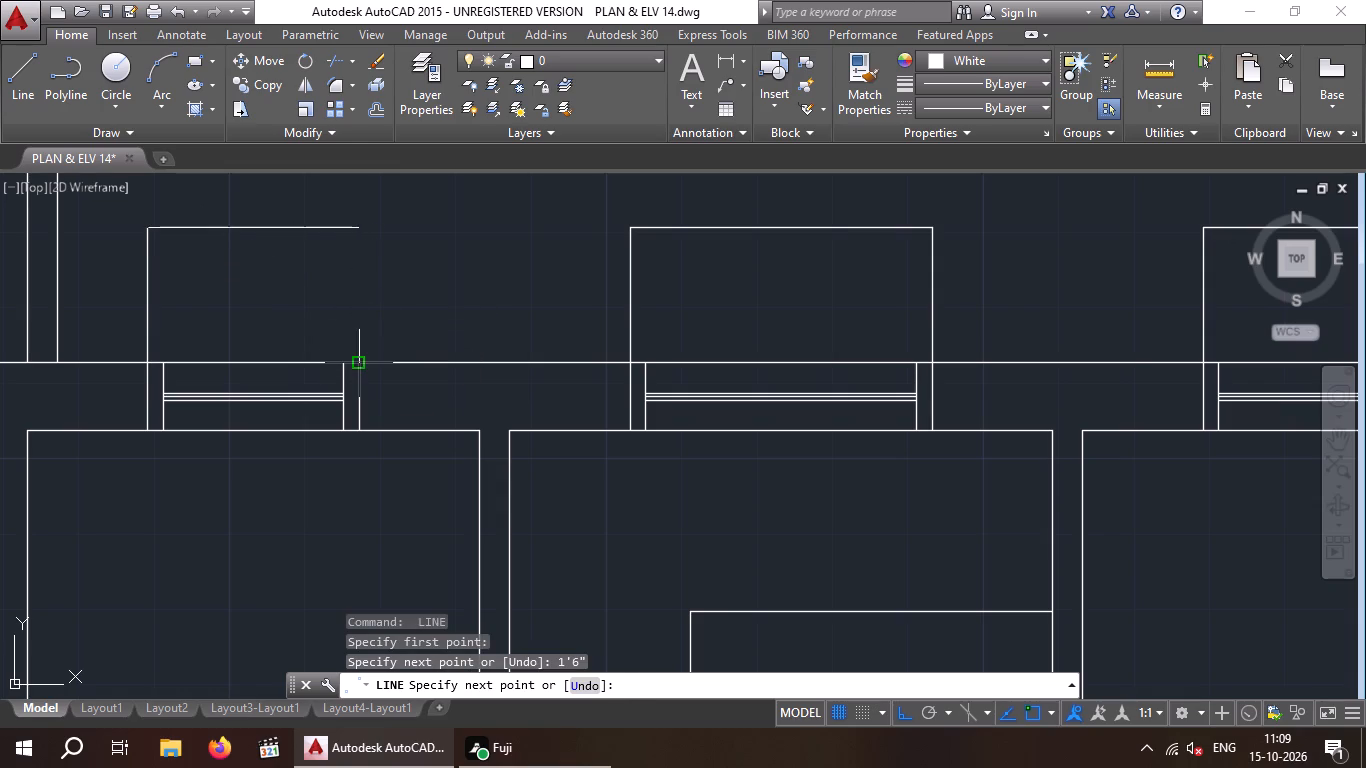
left_click(361, 229)
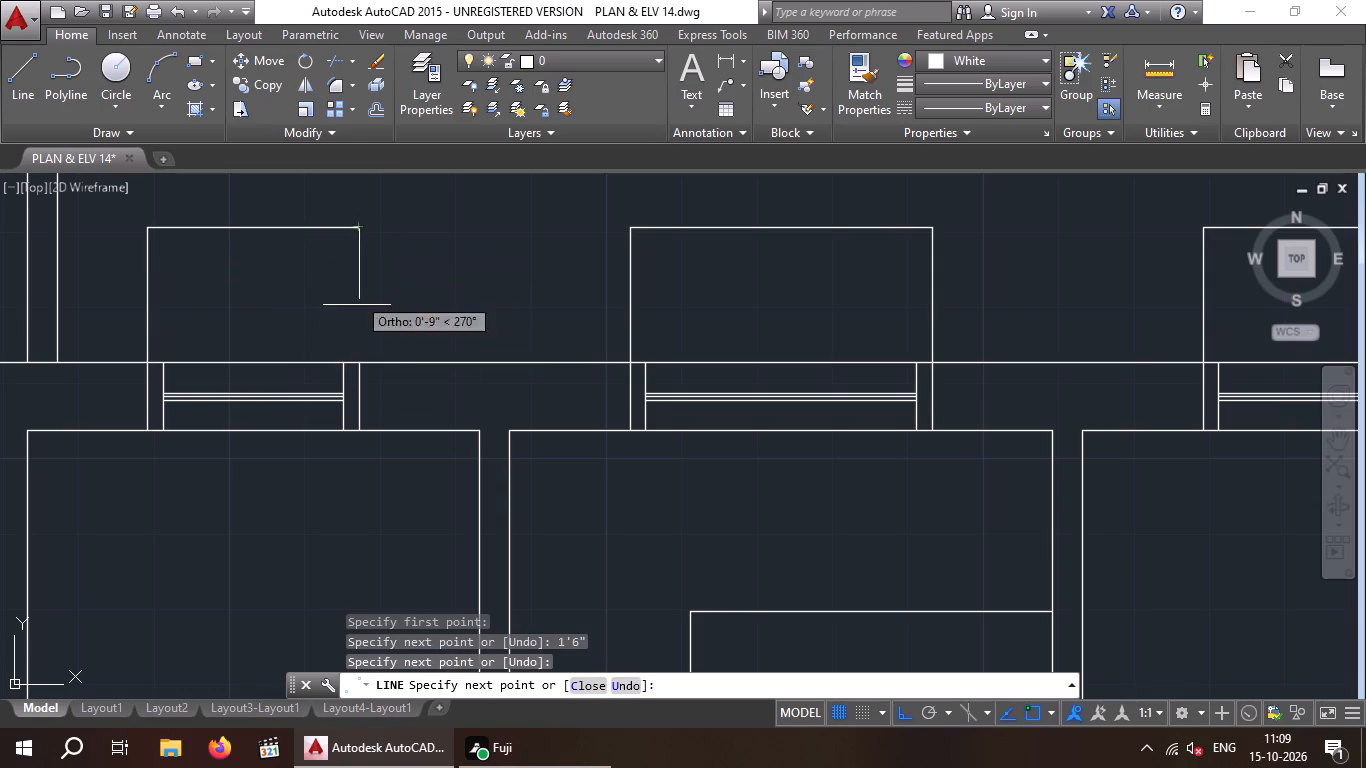
left_click(360, 369)
key("space")
Draw a 1'6" deep three-sided outline outside the north wall's westernmost window, between its outer corners and ending at the wall face.
scroll(415, 265, "down", 4)
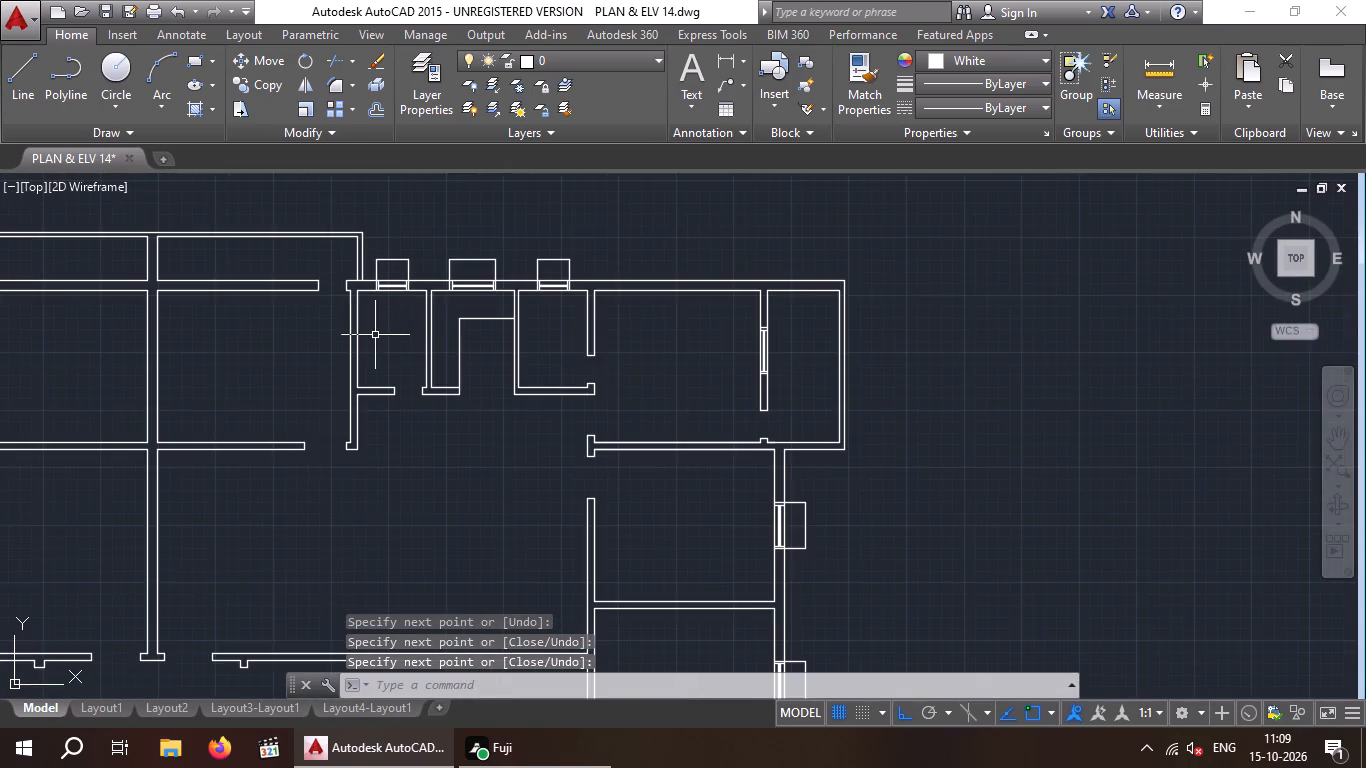
middle_click_drag(375, 335, 607, 365)
scroll(389, 338, "down", 1)
scroll(189, 329, "up", 5)
key("space")
left_click_drag(294, 339, 299, 319)
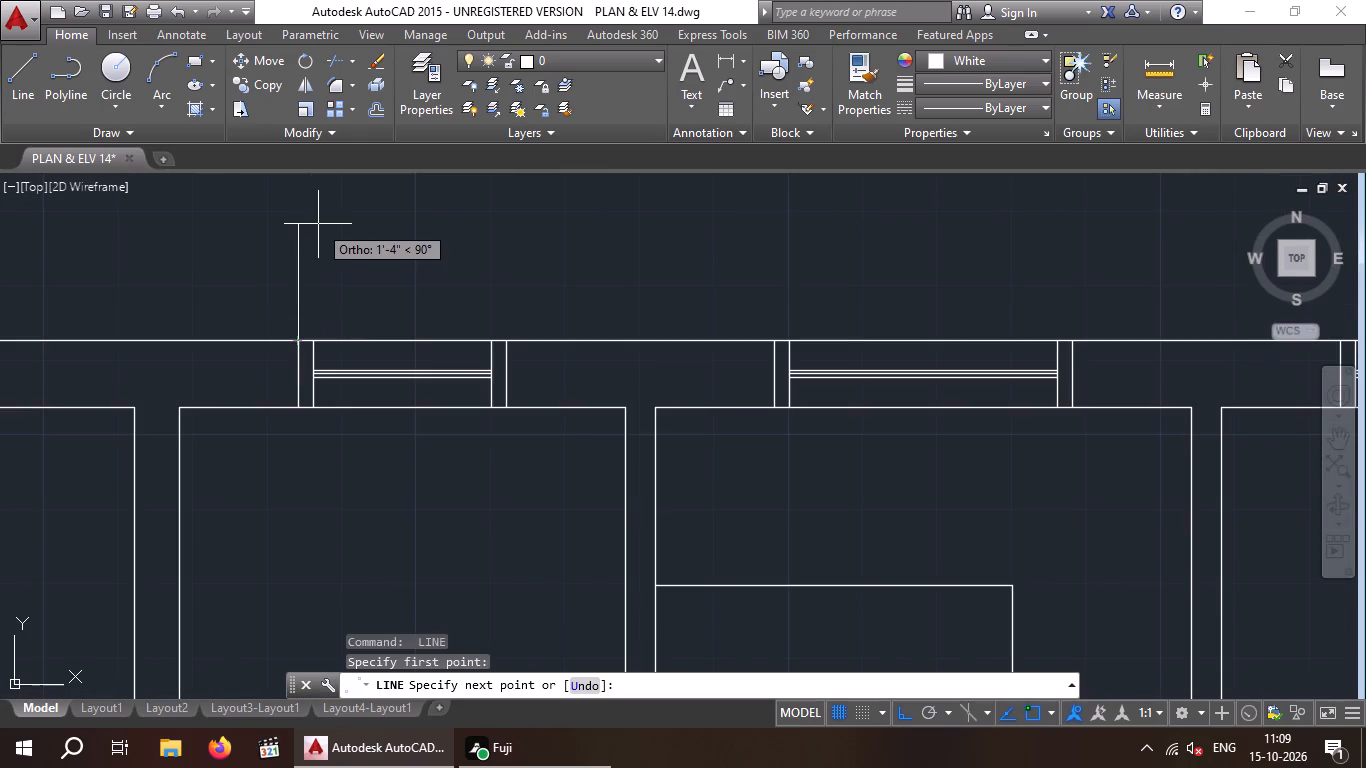
key("1")
type("'6")
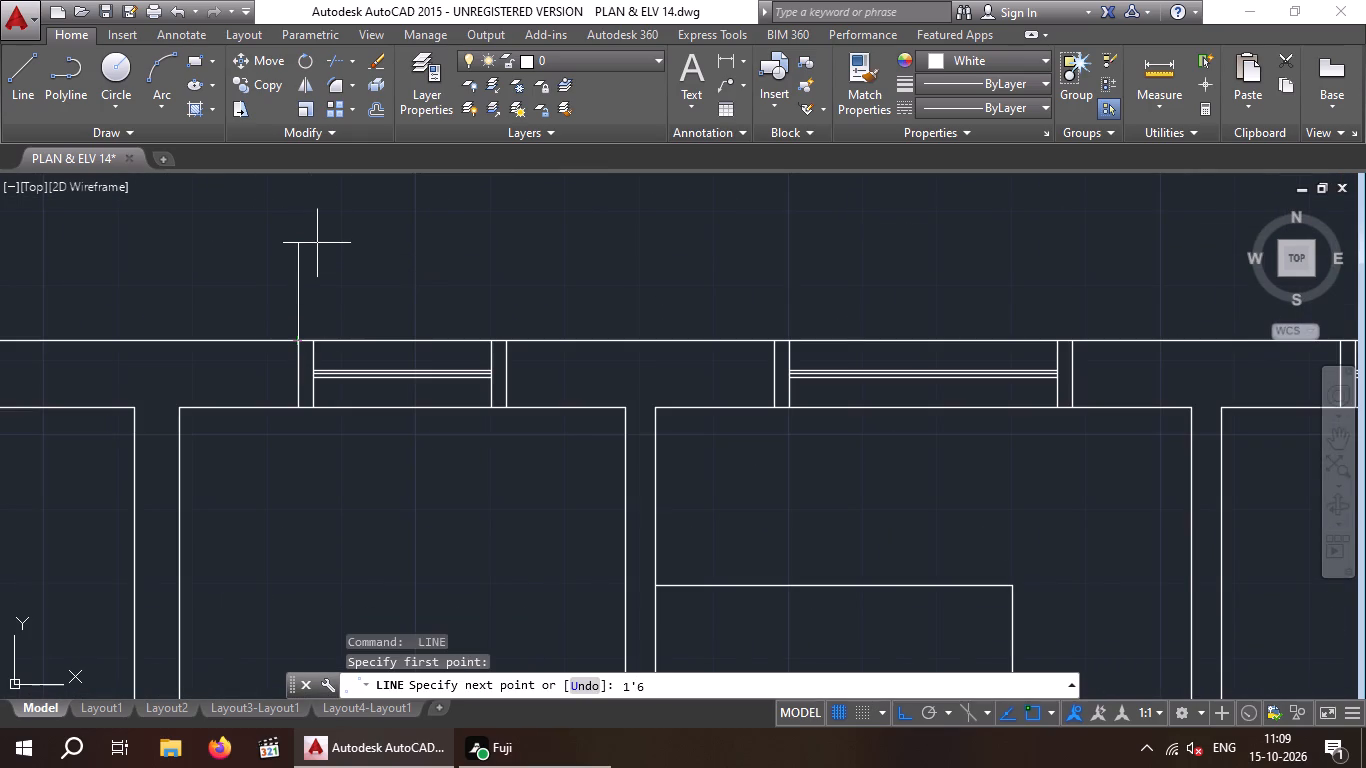
key("shift+quotedbl")
key("Return")
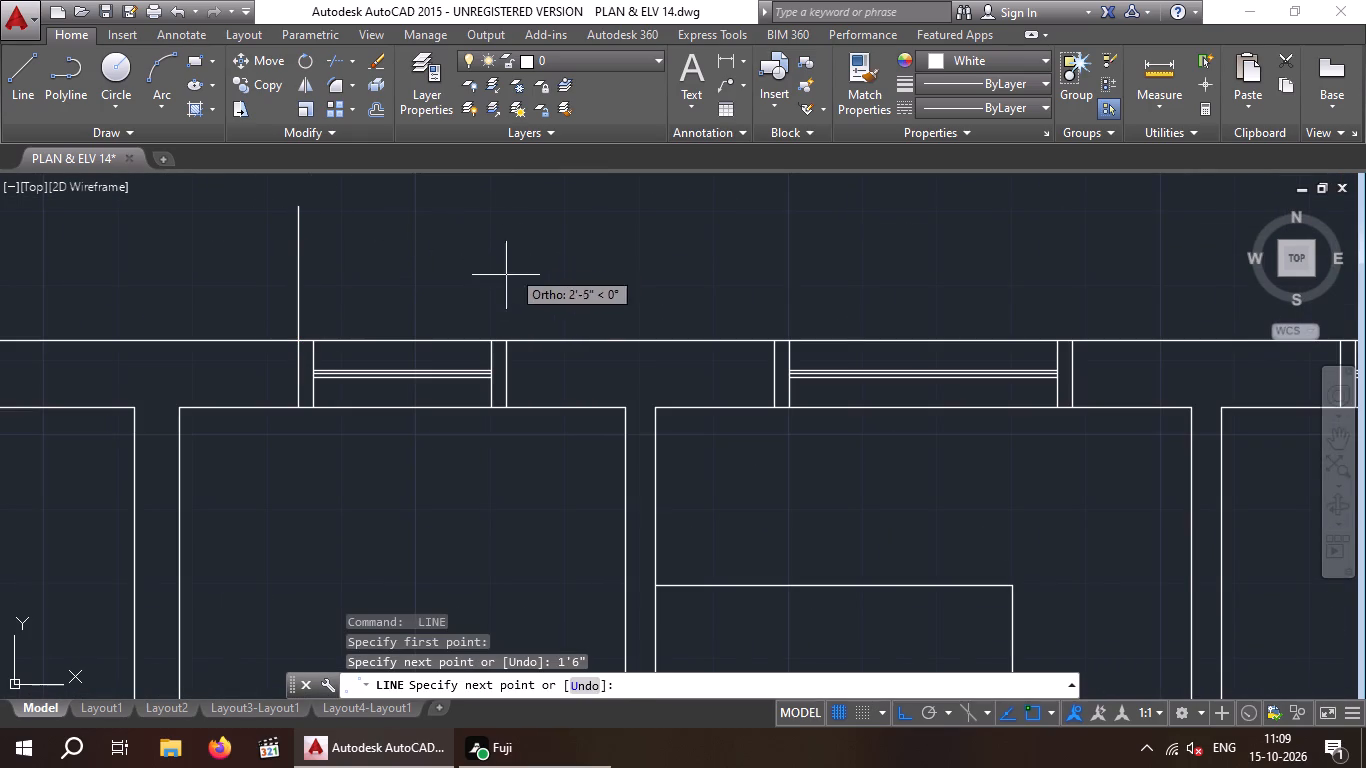
left_click(505, 204)
left_click(506, 334)
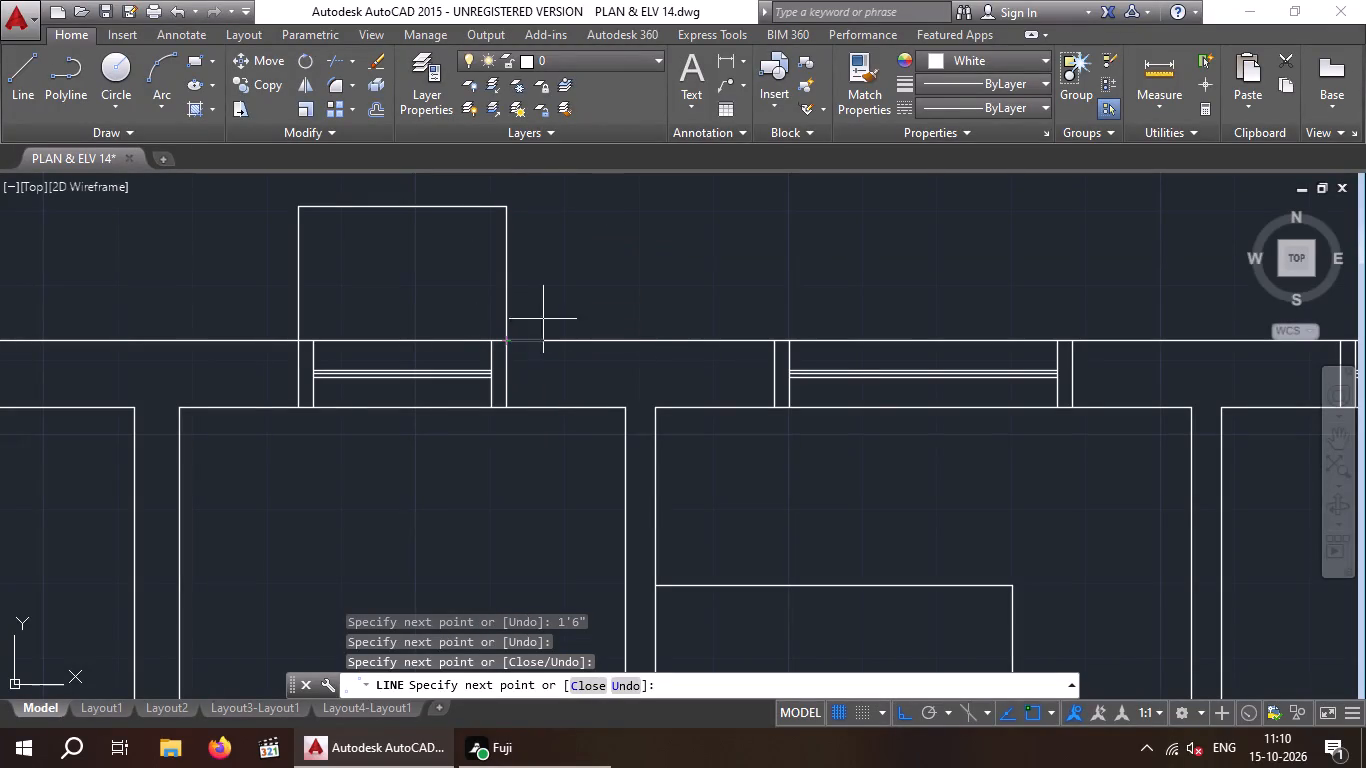
key("space")
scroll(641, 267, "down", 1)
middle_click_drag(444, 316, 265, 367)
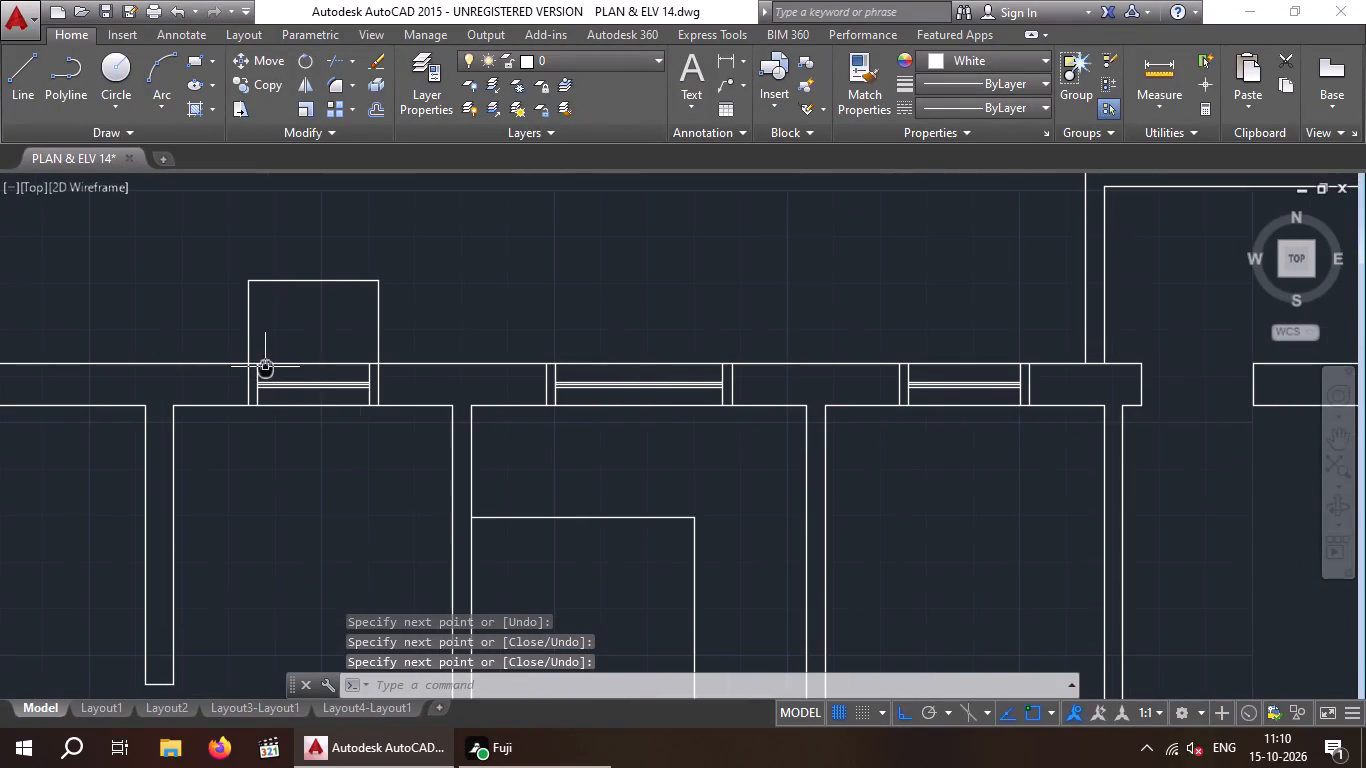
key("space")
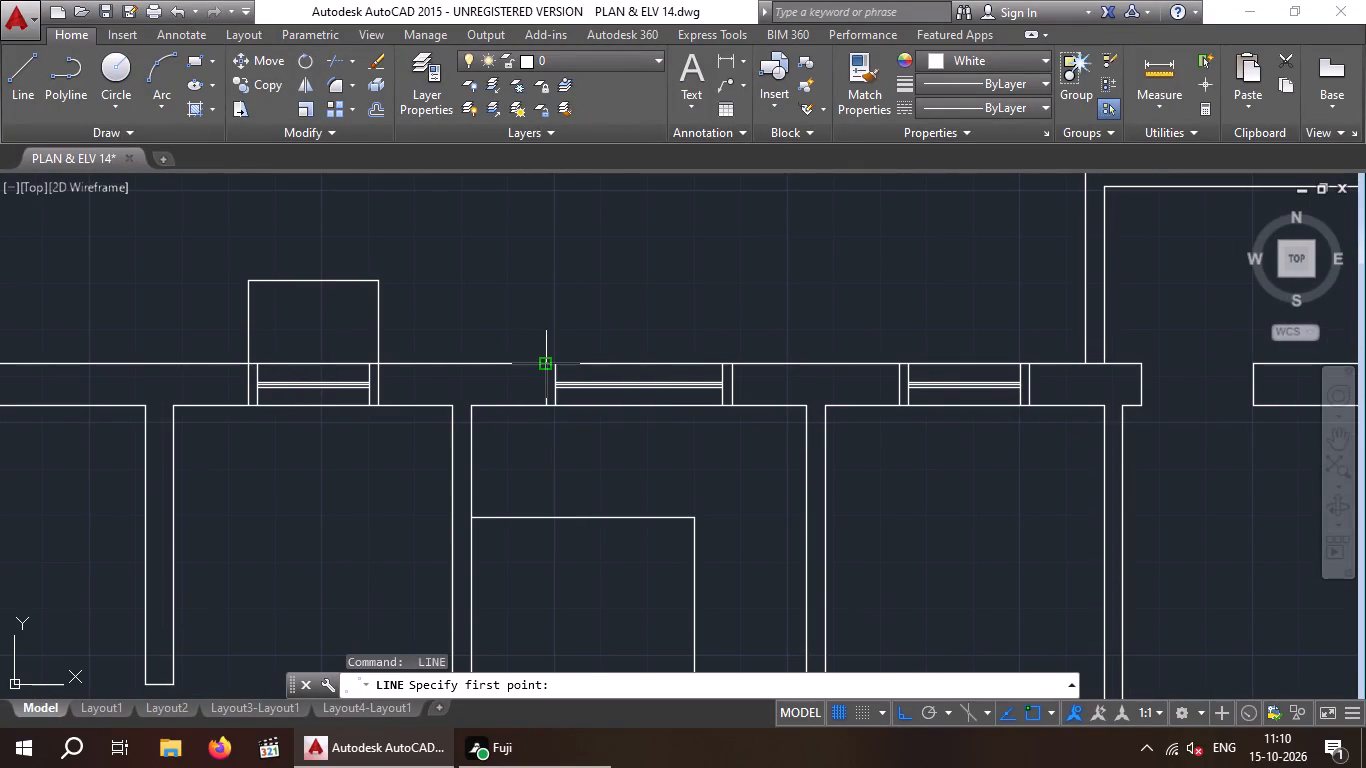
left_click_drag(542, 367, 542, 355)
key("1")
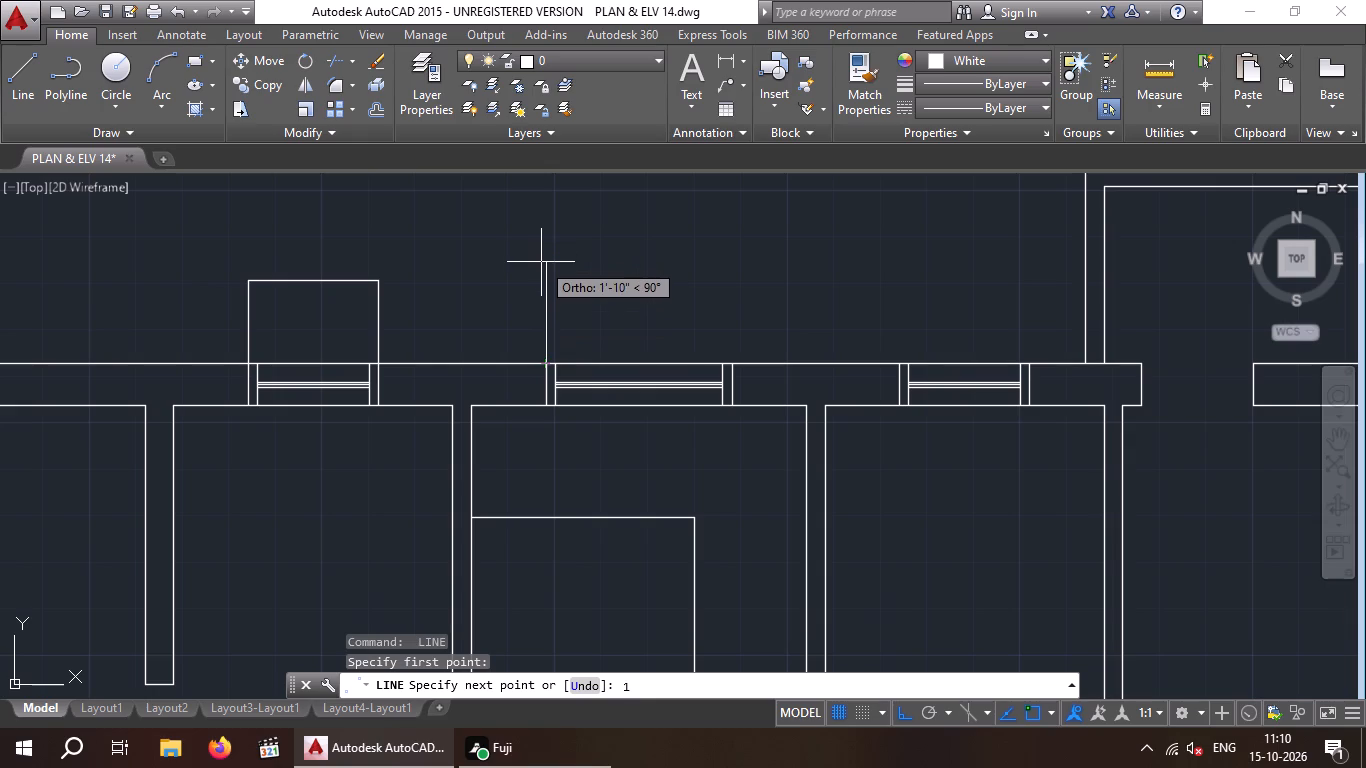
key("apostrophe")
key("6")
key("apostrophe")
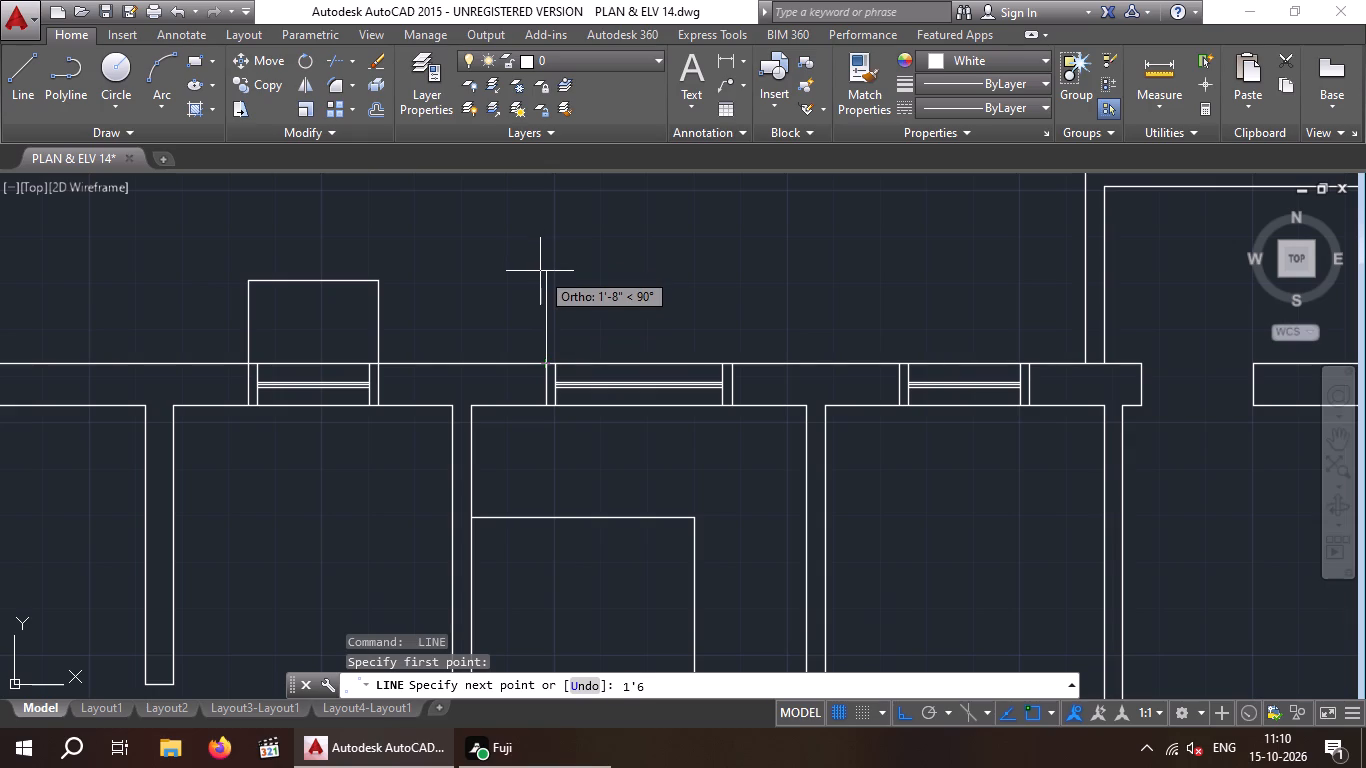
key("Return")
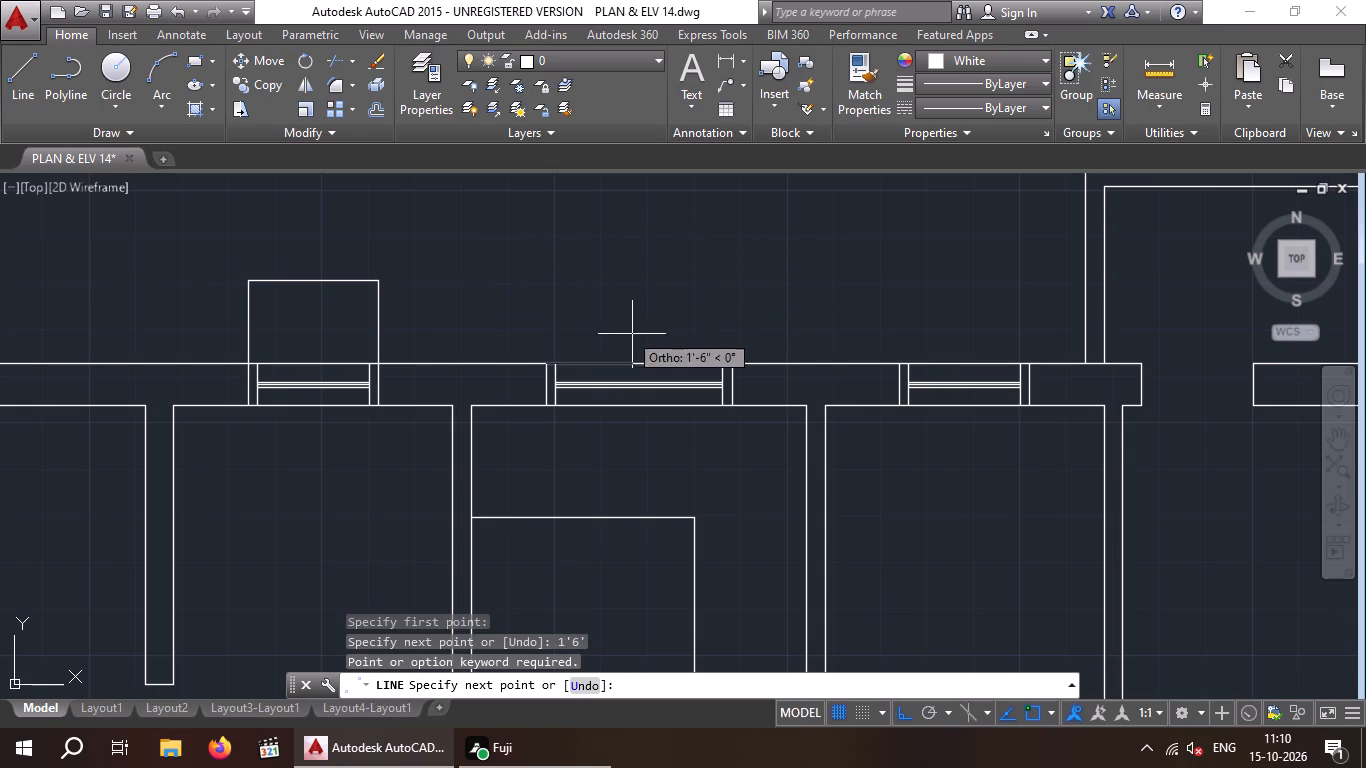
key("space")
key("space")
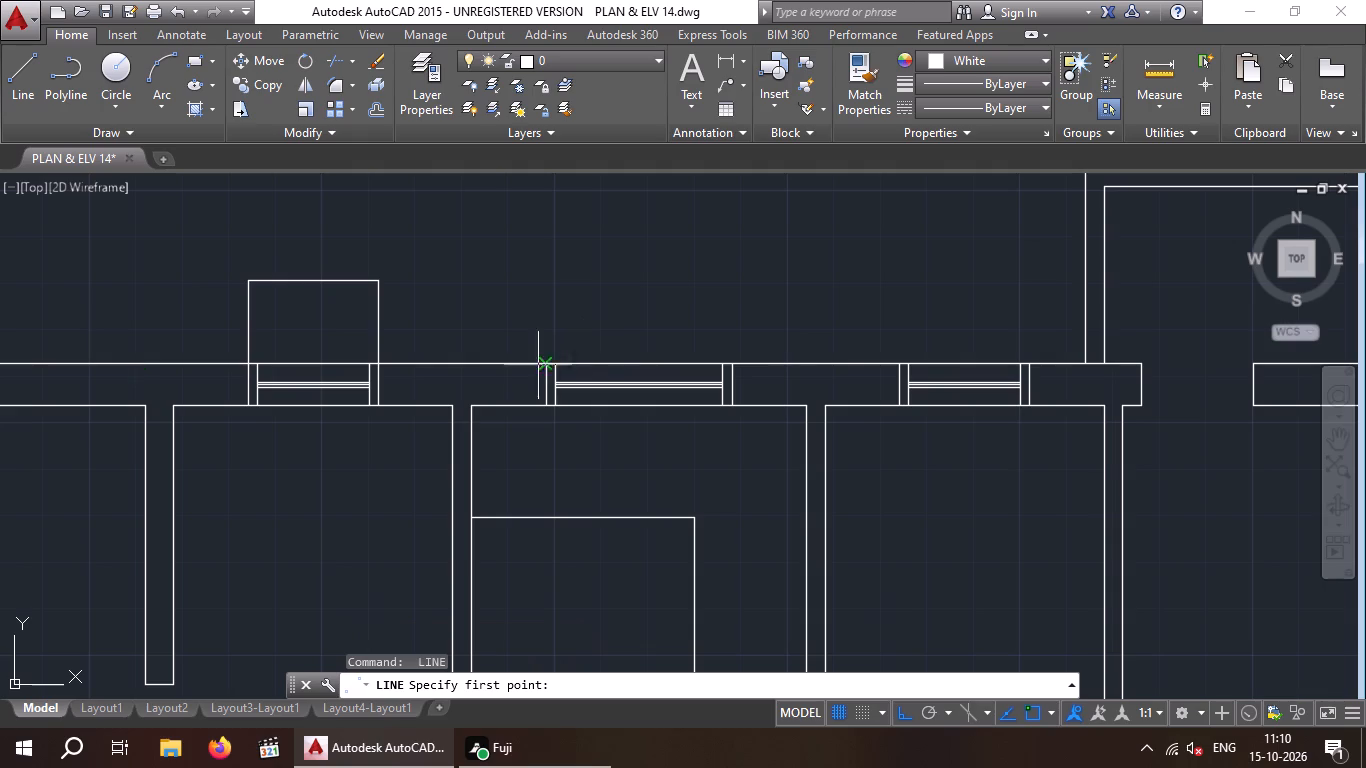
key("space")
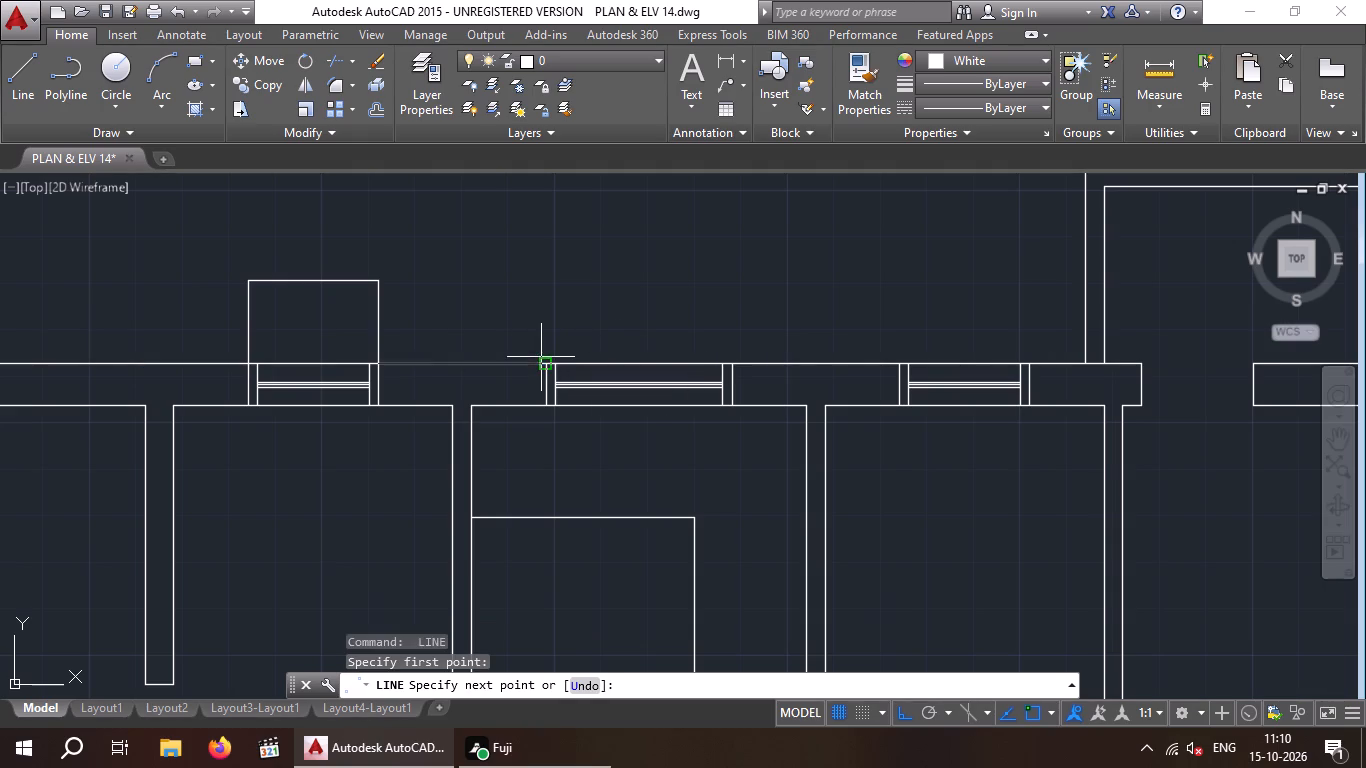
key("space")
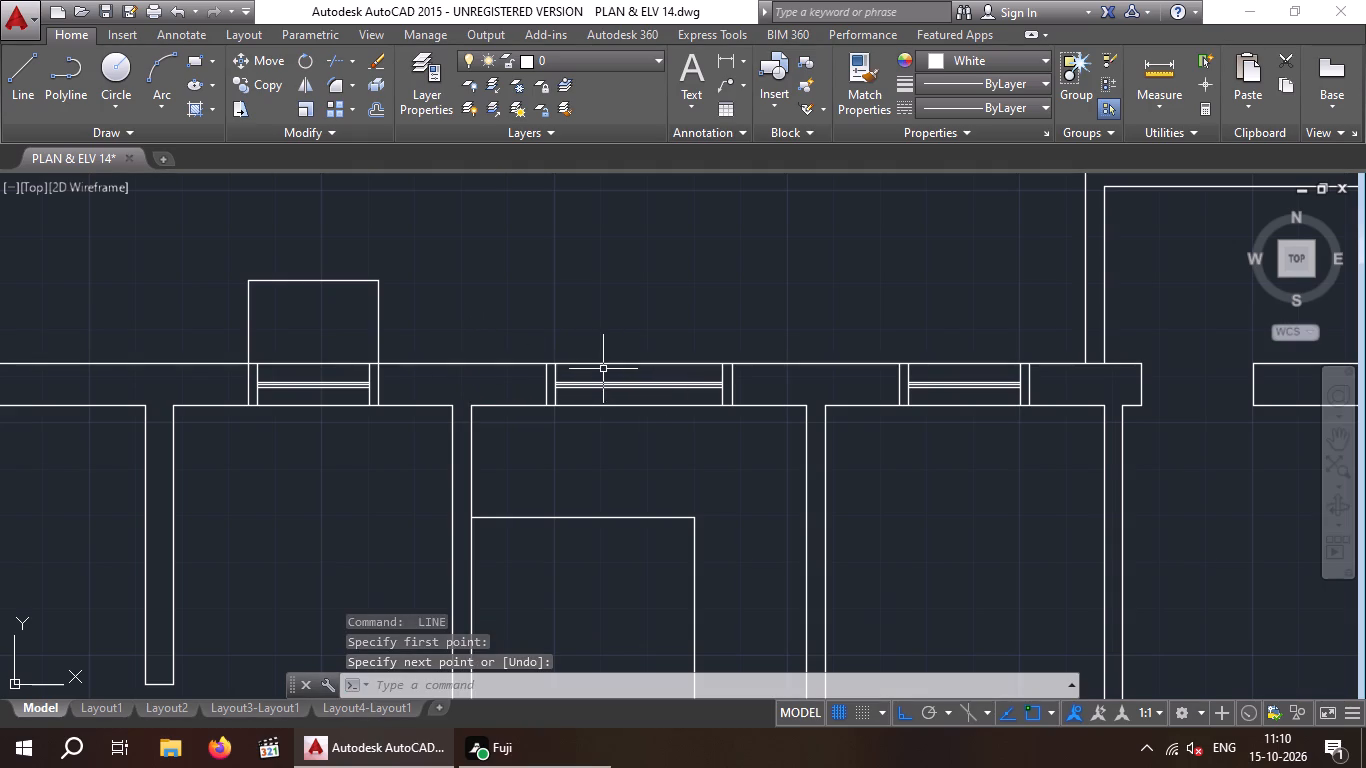
Draw a 1'6" deep three-sided outline outside the middle window of the north wall's western group, spanning its full width.
key("space")
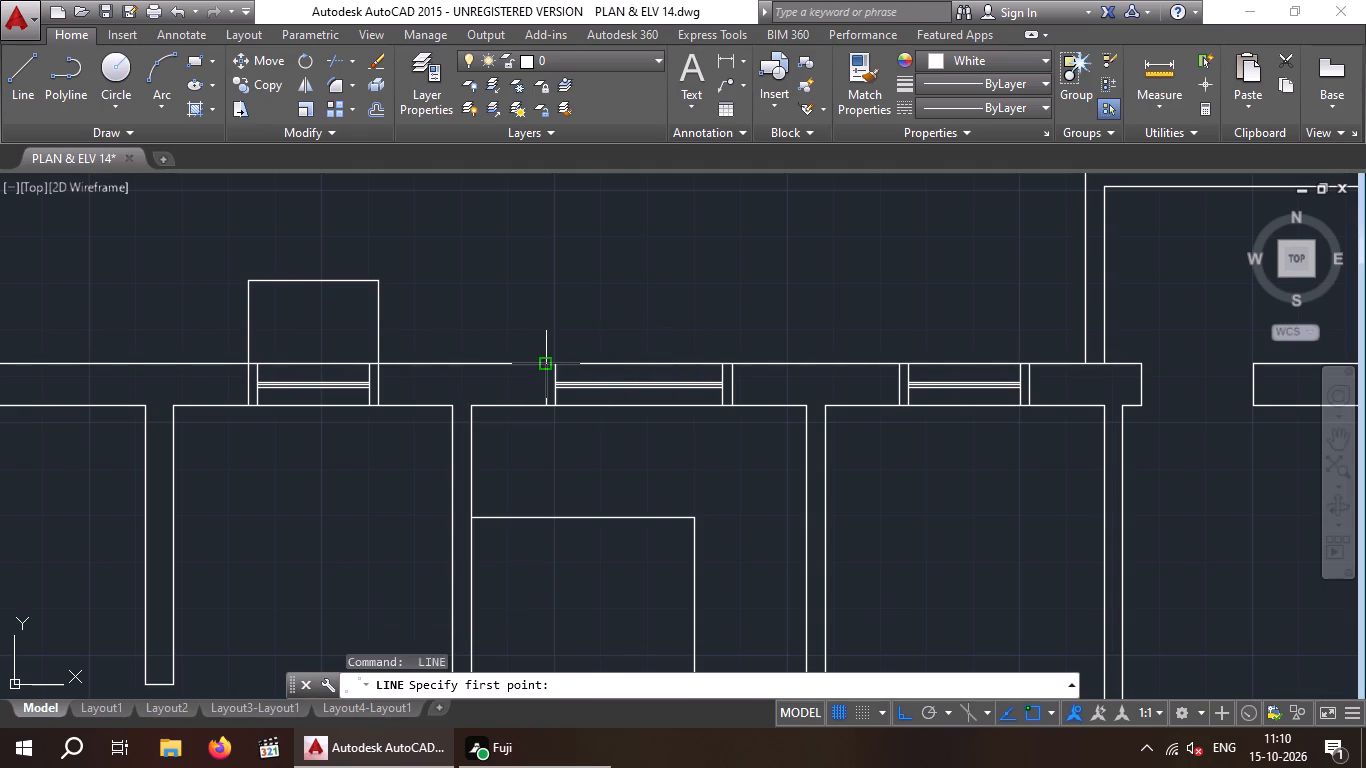
left_click_drag(543, 360, 548, 349)
type("1'6")
key("shift+quotedbl")
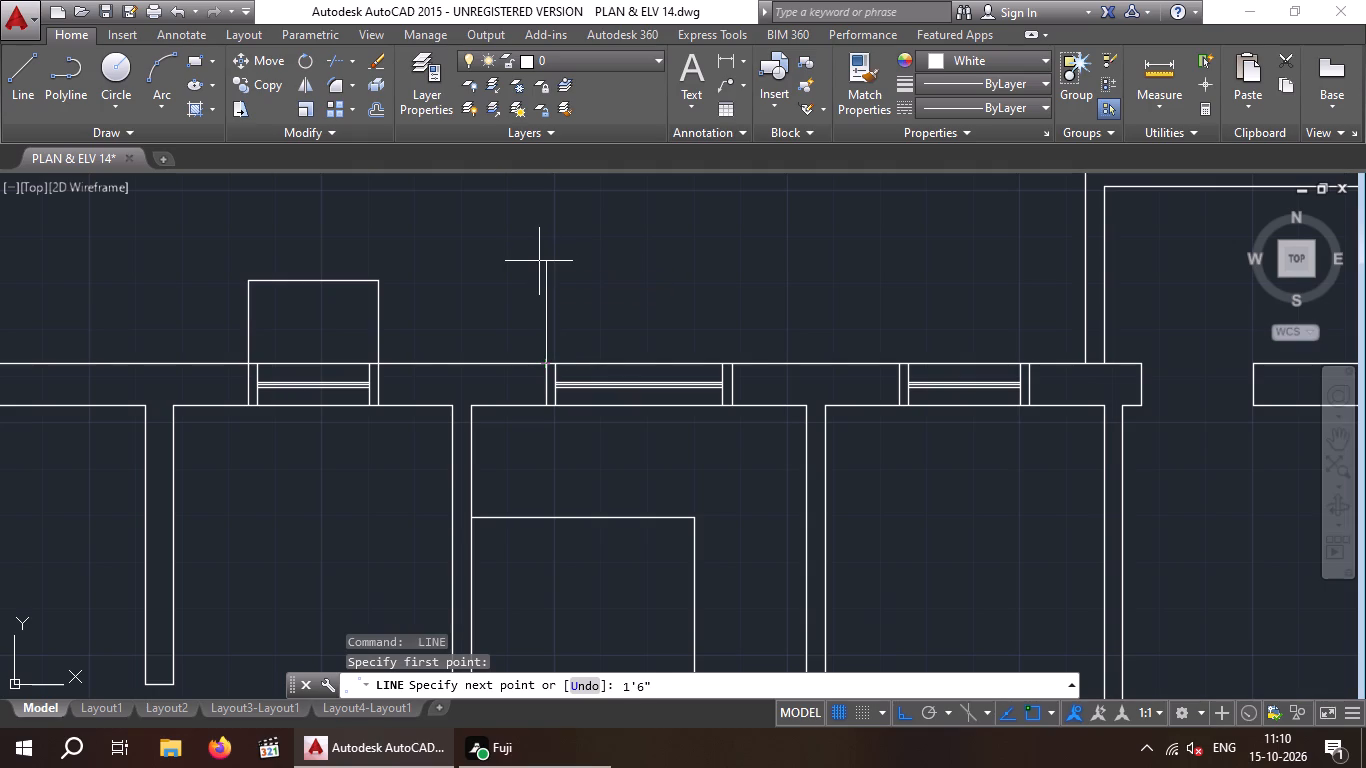
key("Return")
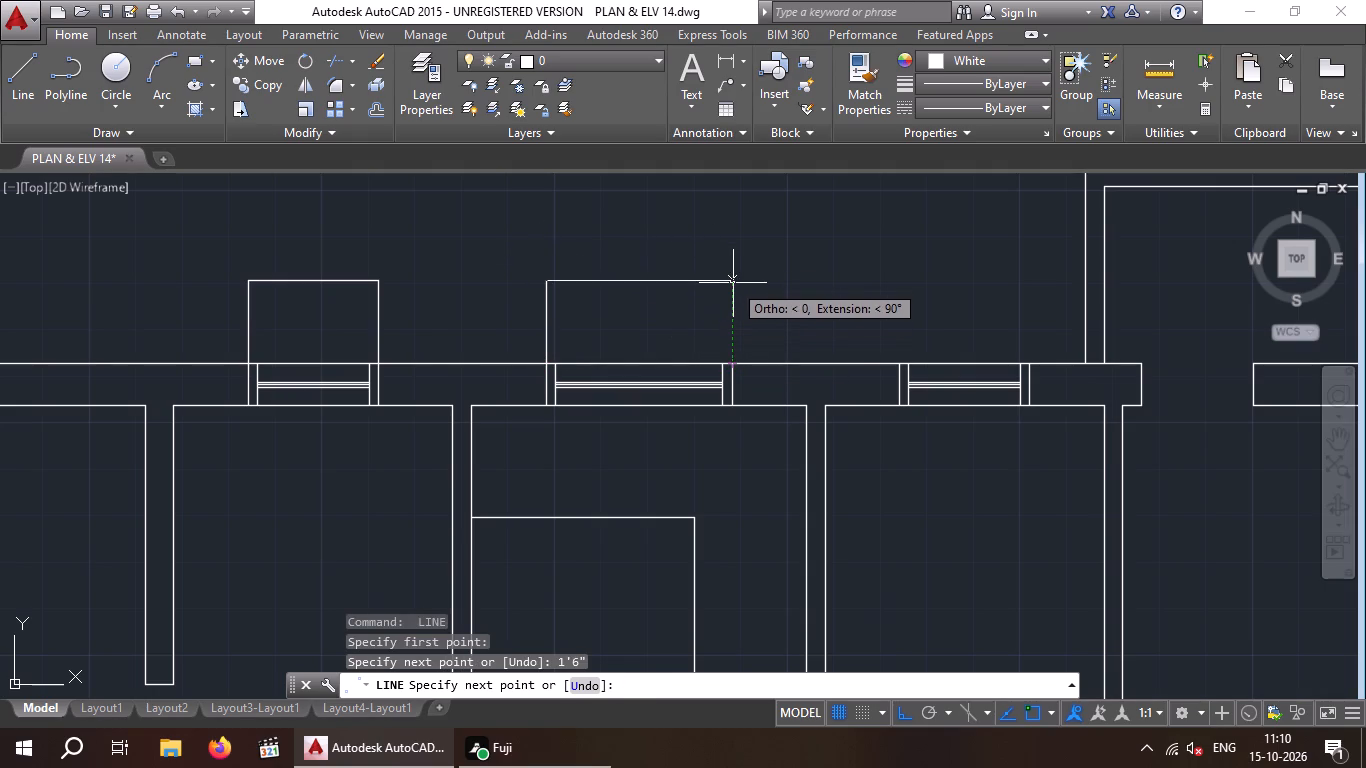
left_click(733, 283)
left_click(735, 364)
key("space")
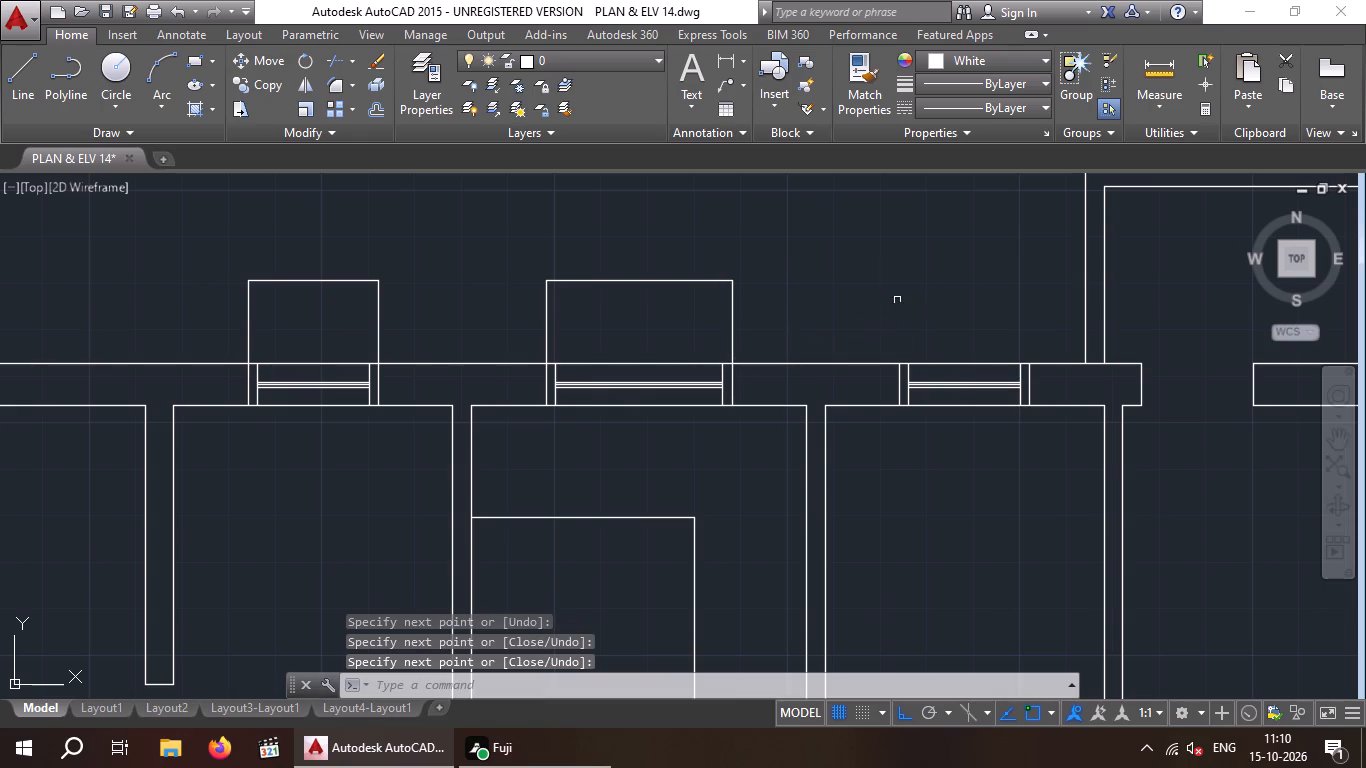
Draw a 1'6" deep three-sided outline outside the easternmost window of the north wall's western group, closing back to the wall.
middle_click_drag(887, 336, 728, 335)
scroll(710, 326, "down", 1)
key("space")
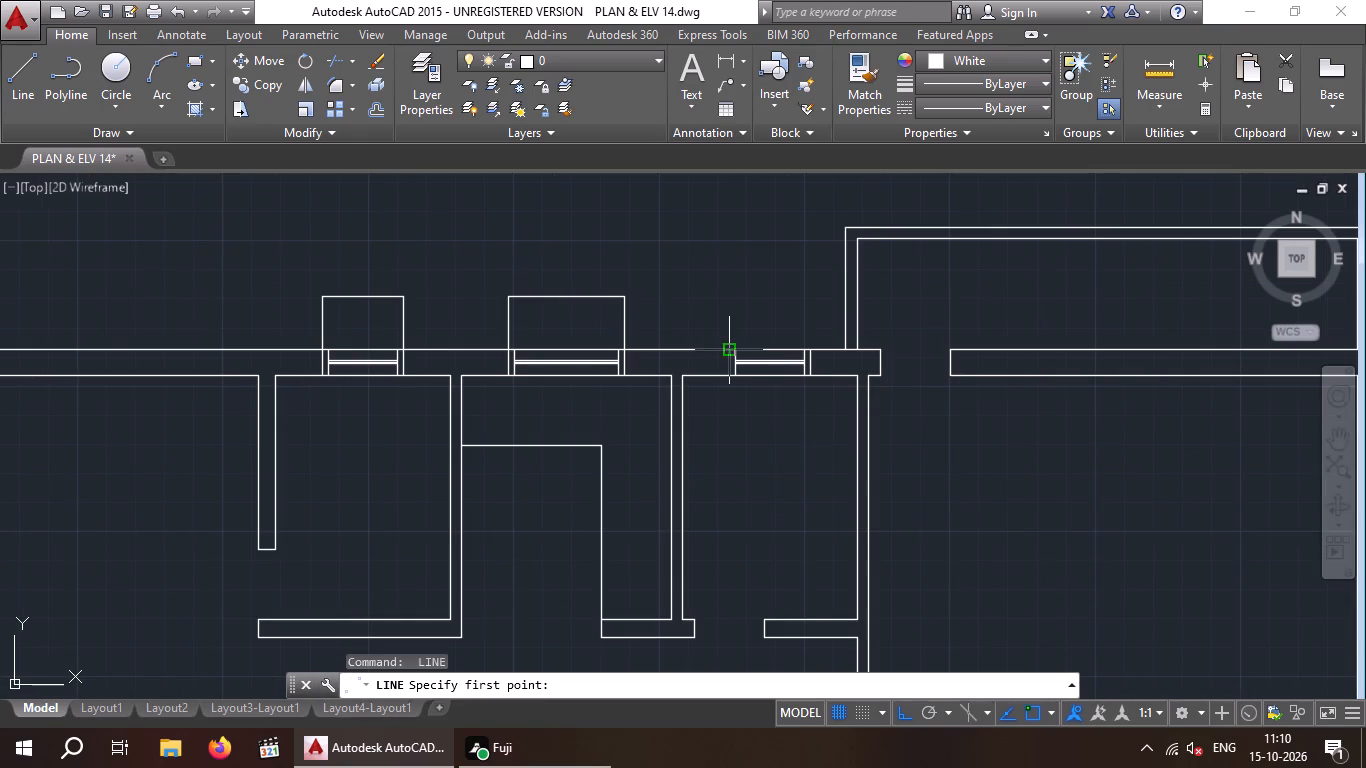
scroll(724, 347, "up", 2)
left_click_drag(734, 352, 727, 328)
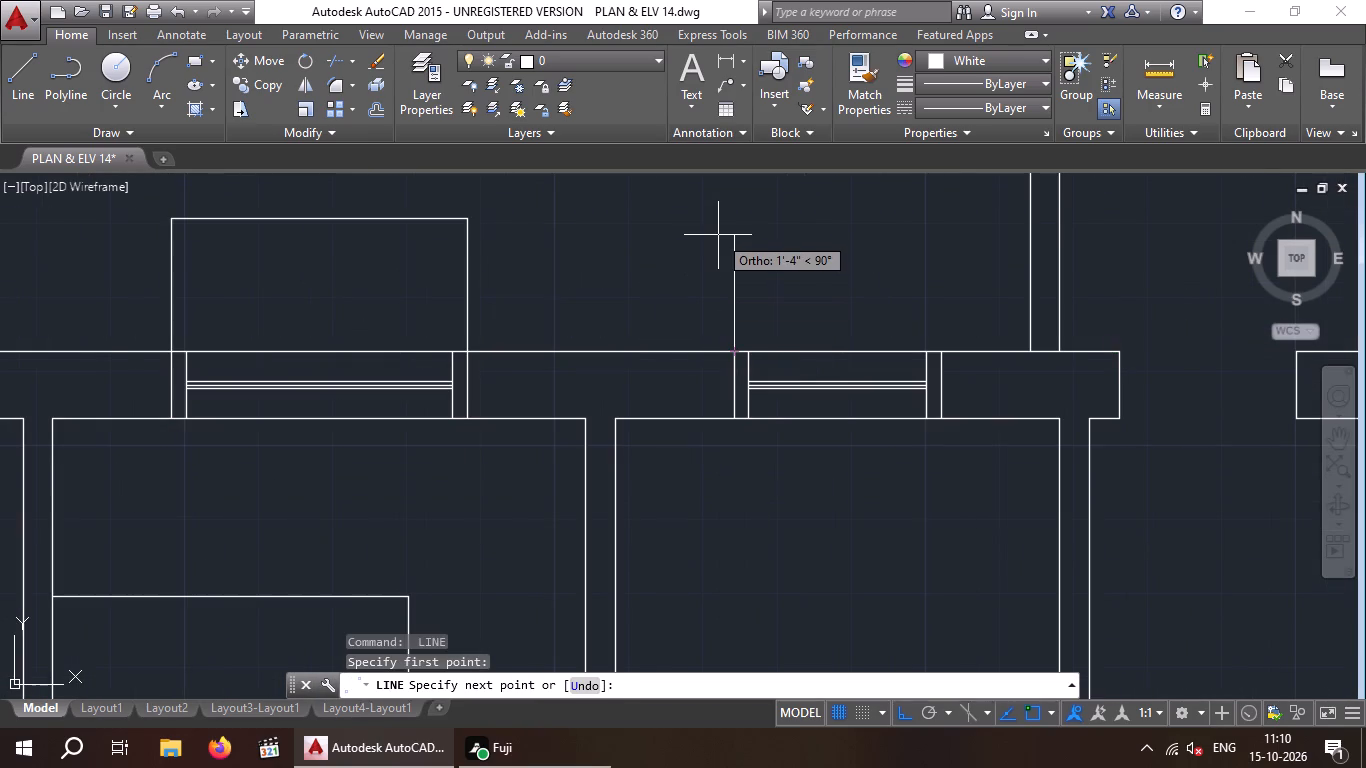
type("1'6")
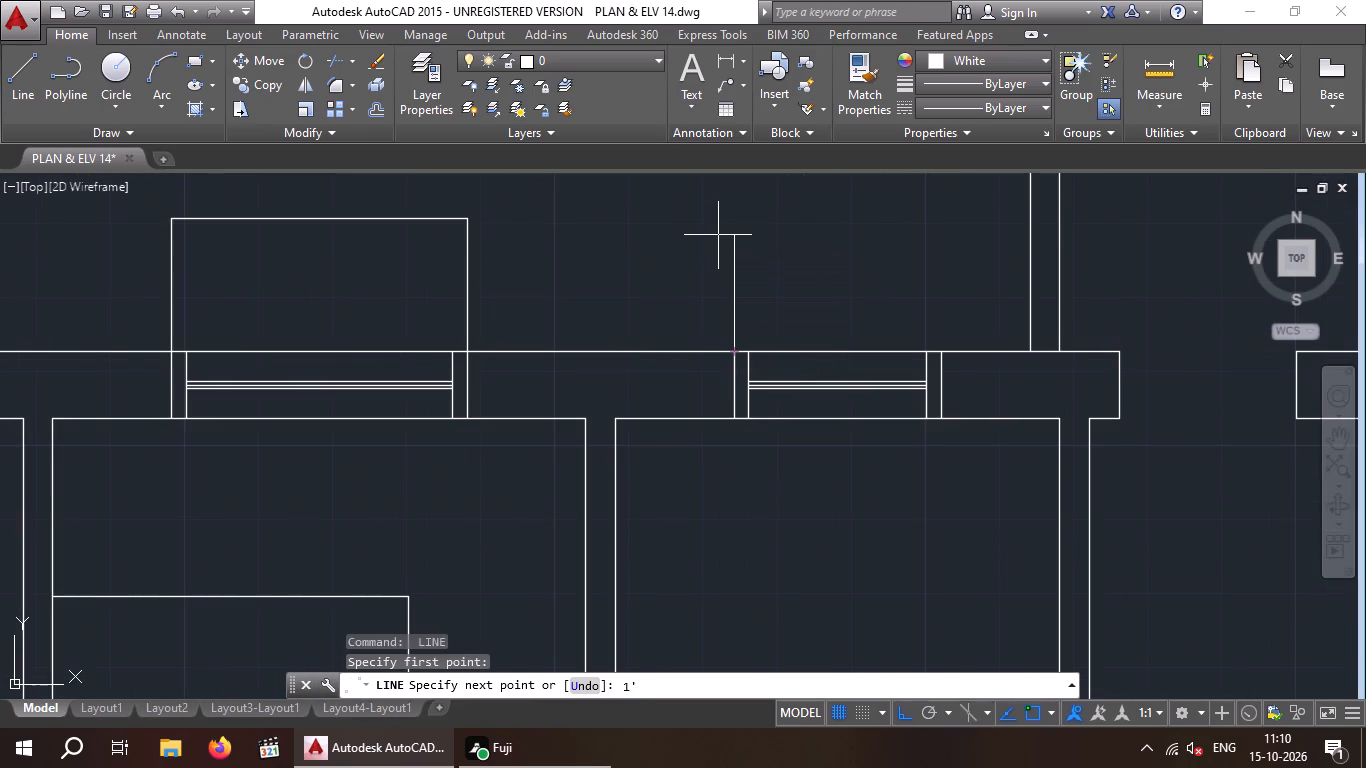
key("shift+quotedbl")
key("Return")
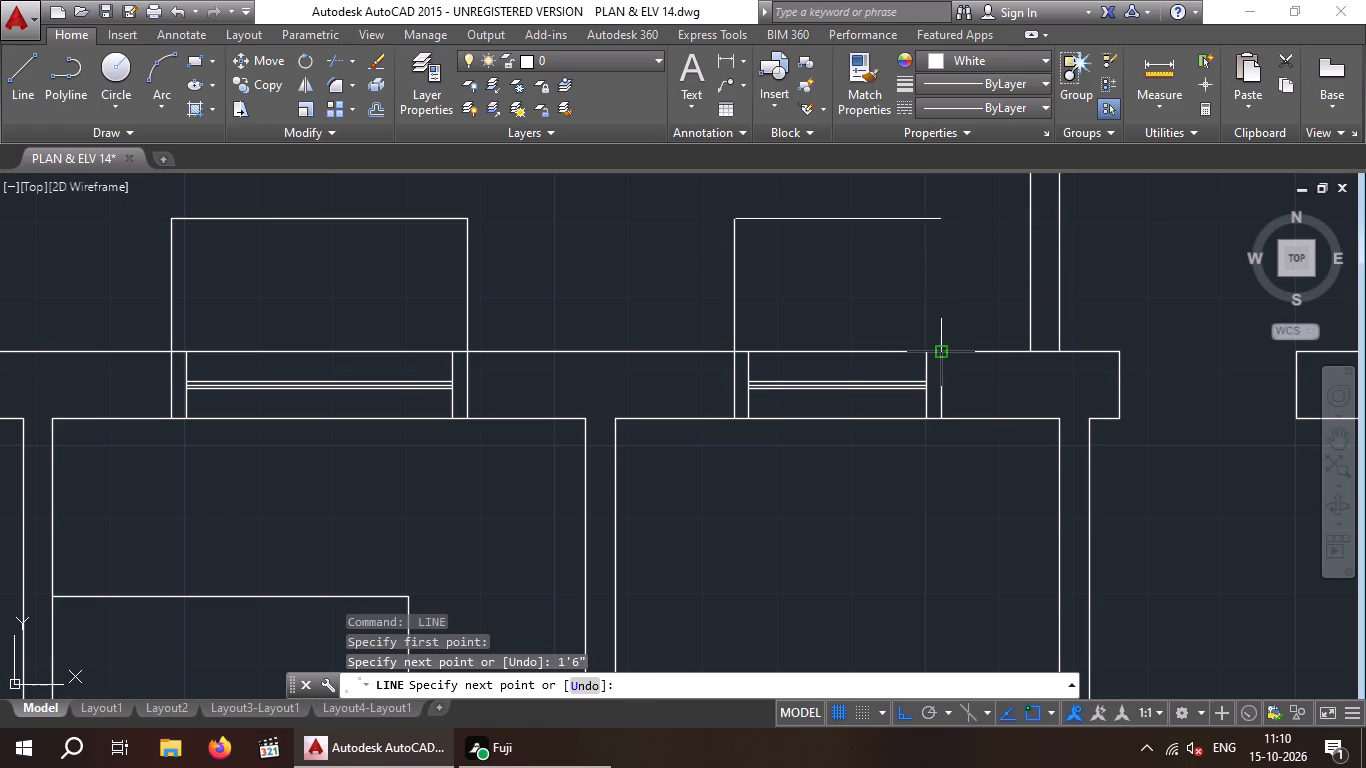
left_click(944, 217)
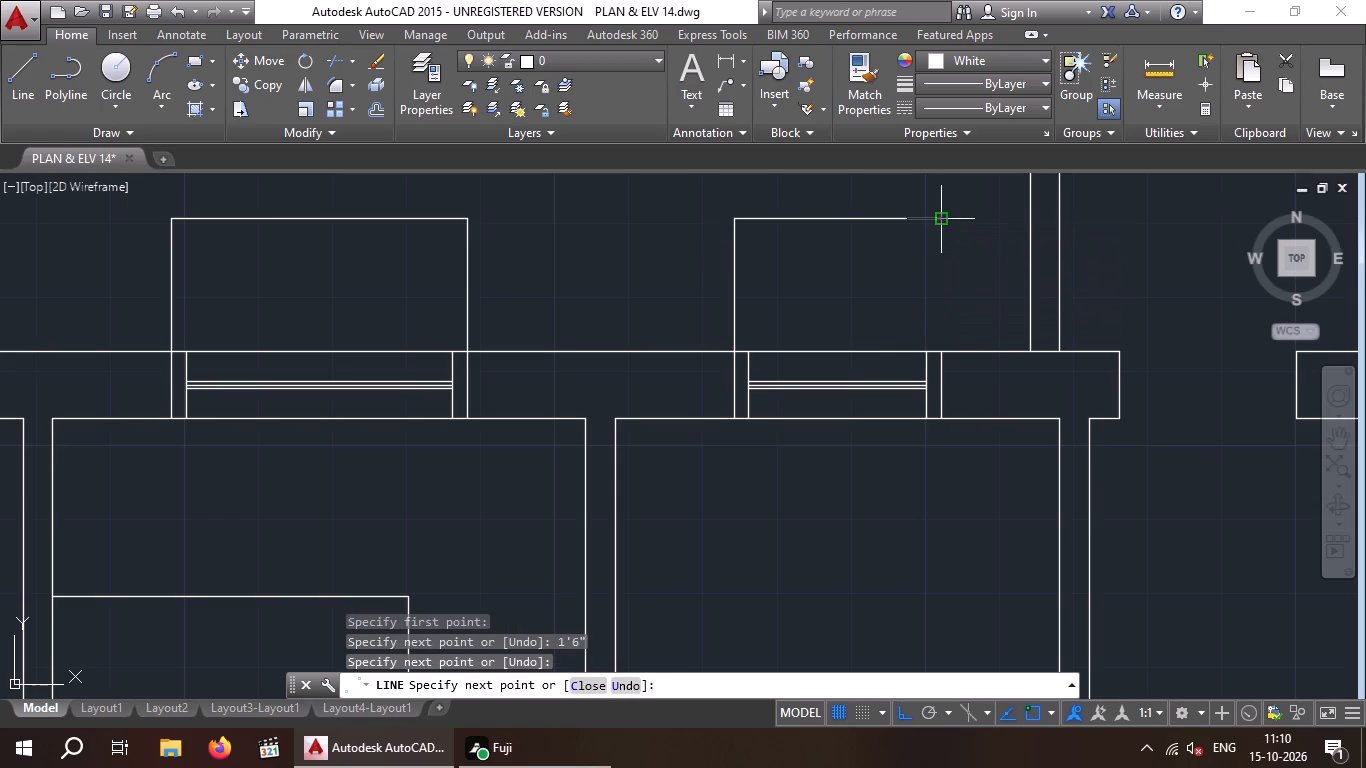
left_click(945, 353)
key("space")
Save the drawing.
scroll(860, 282, "down", 3)
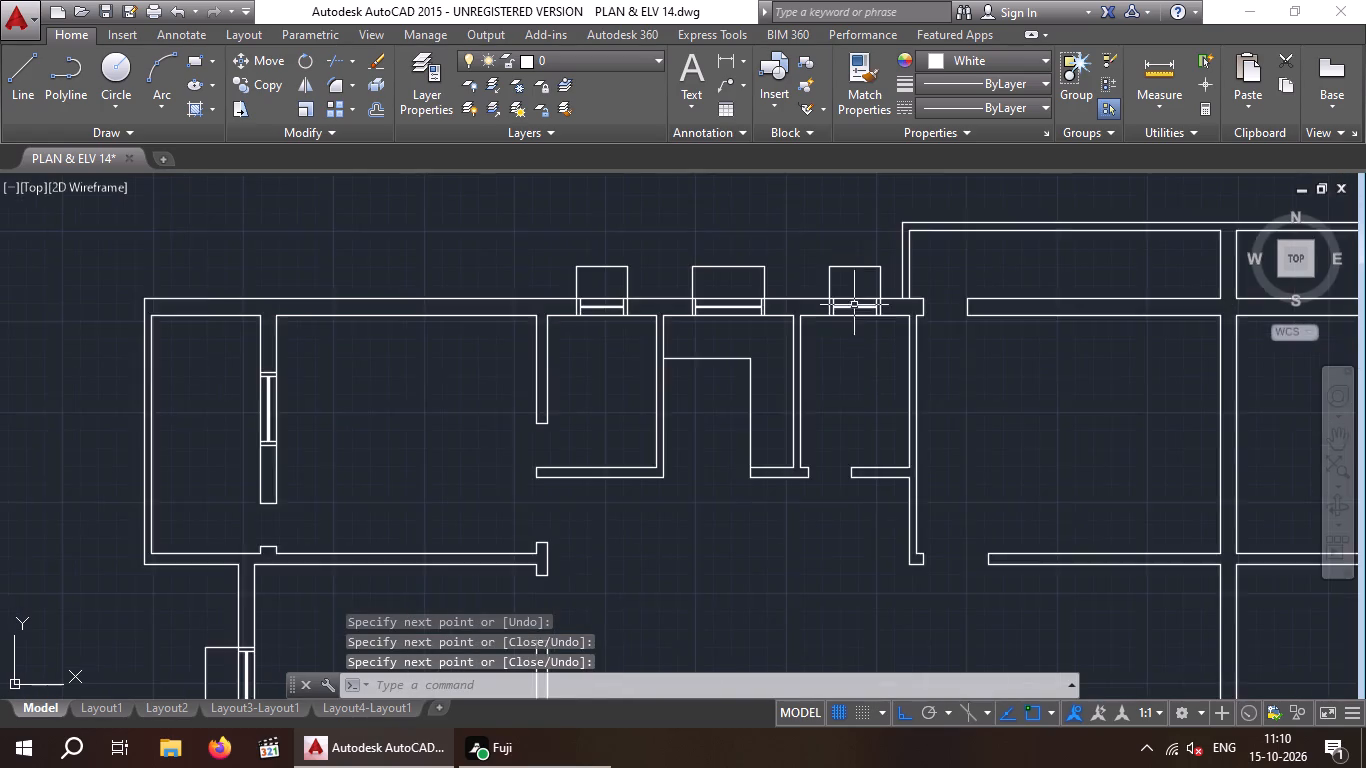
scroll(852, 307, "down", 3)
key("ctrl+s")
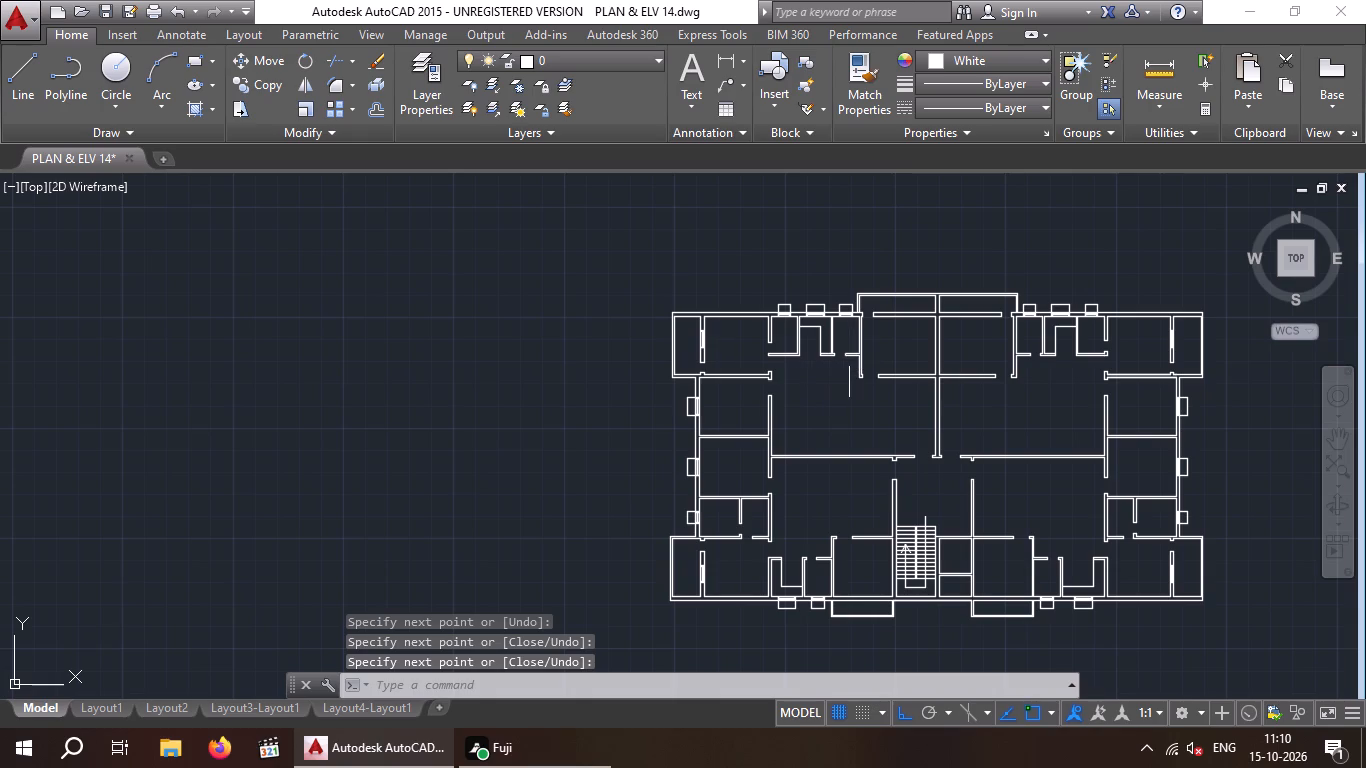